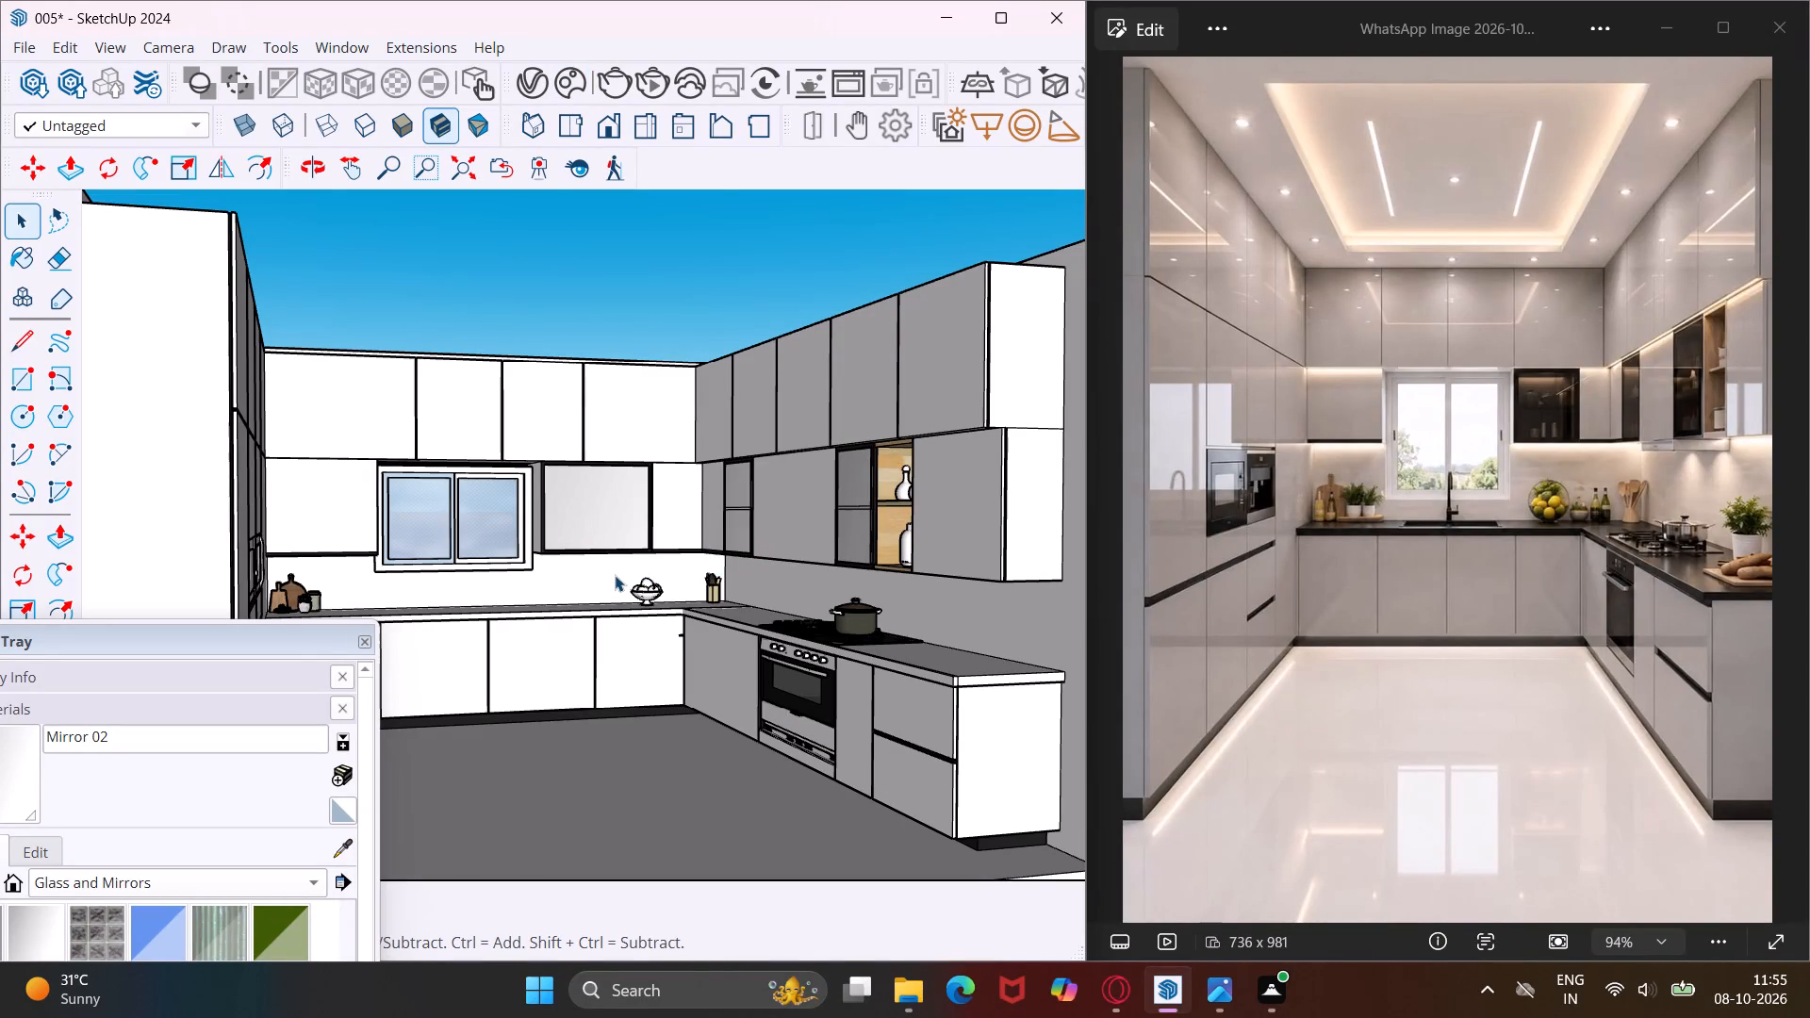
Render the kitchen view in V-Ray and examine the mirror-finish cabinet fronts in the result.
middle_click_drag(615, 575, 622, 593)
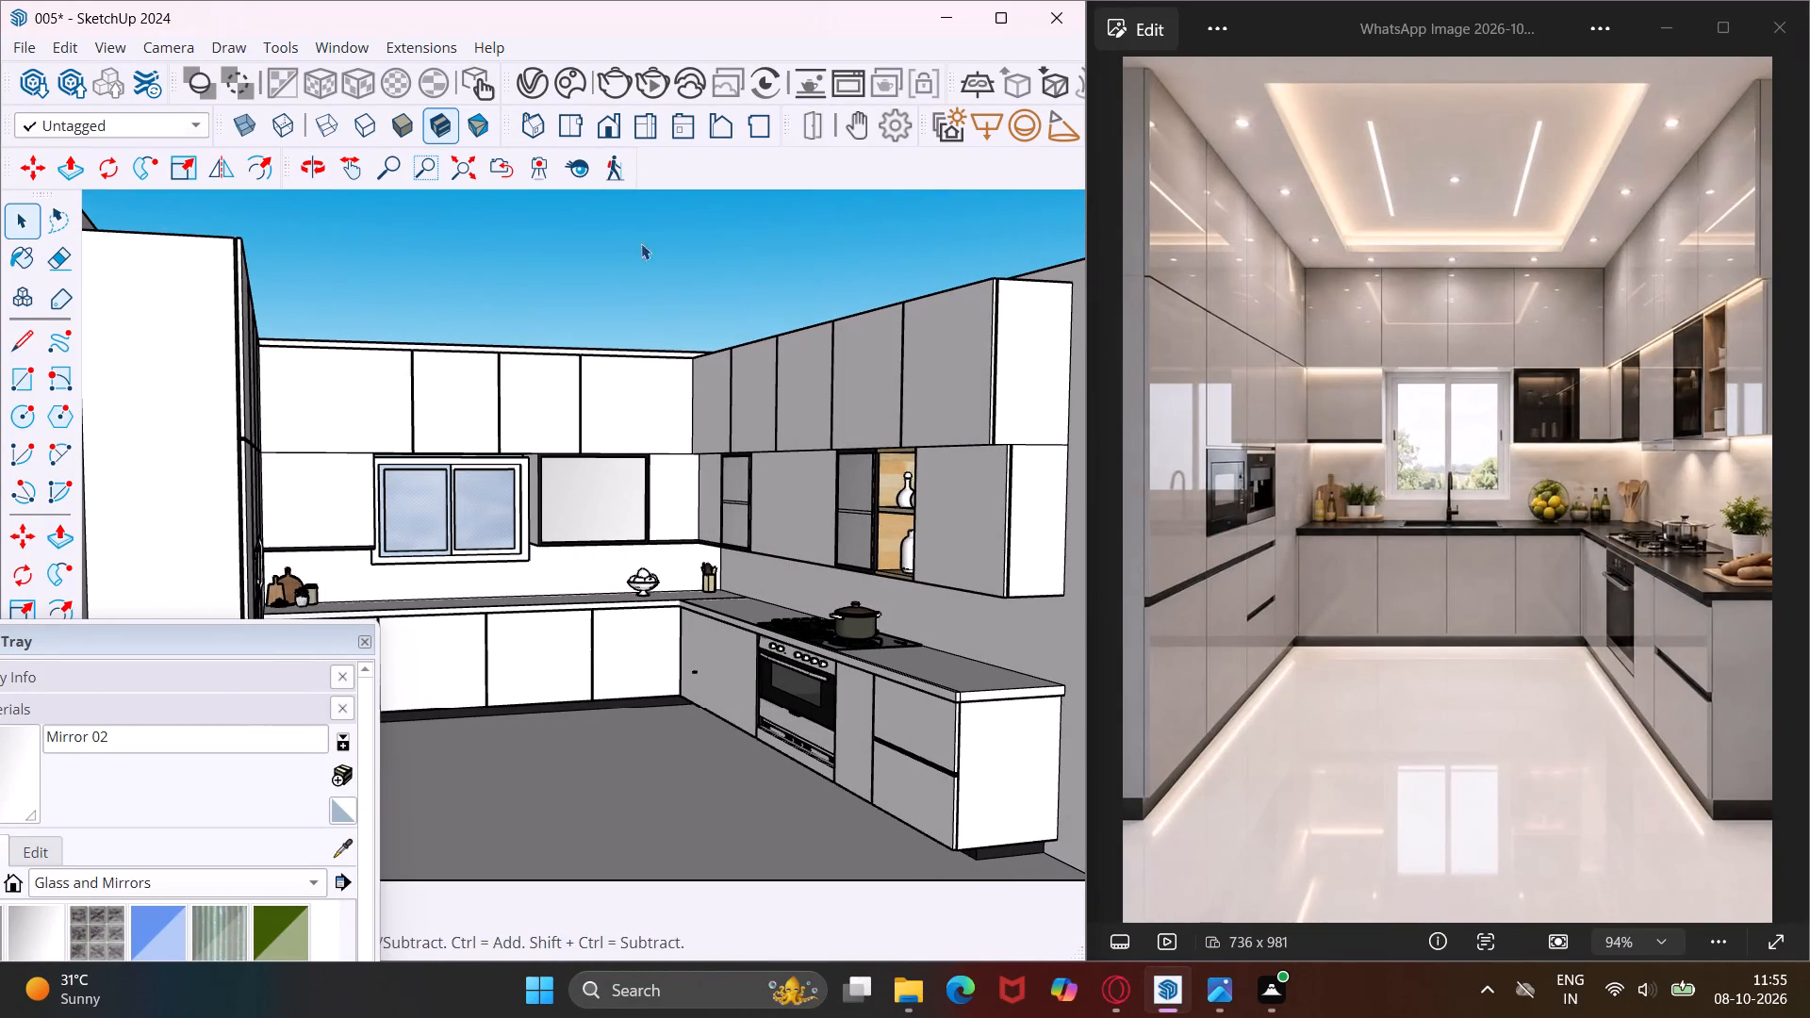
left_click(612, 93)
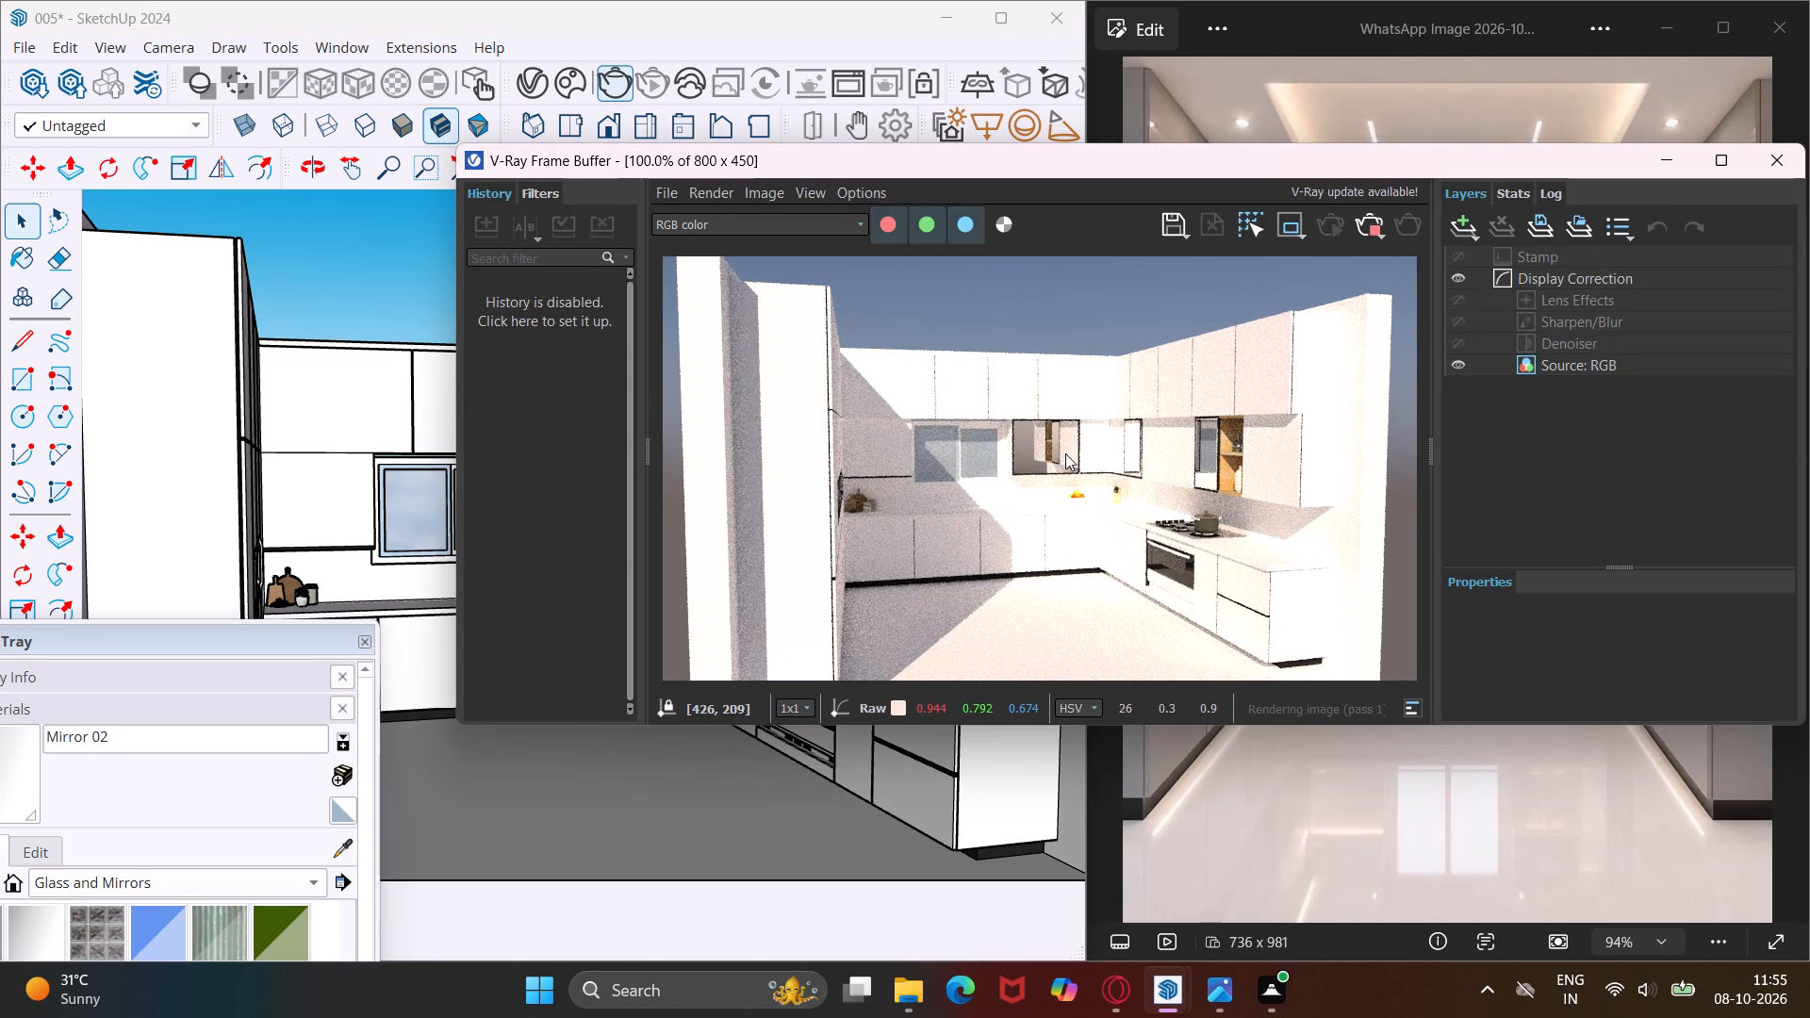
scroll(1065, 452, "up", 3)
scroll(1065, 452, "down", 2)
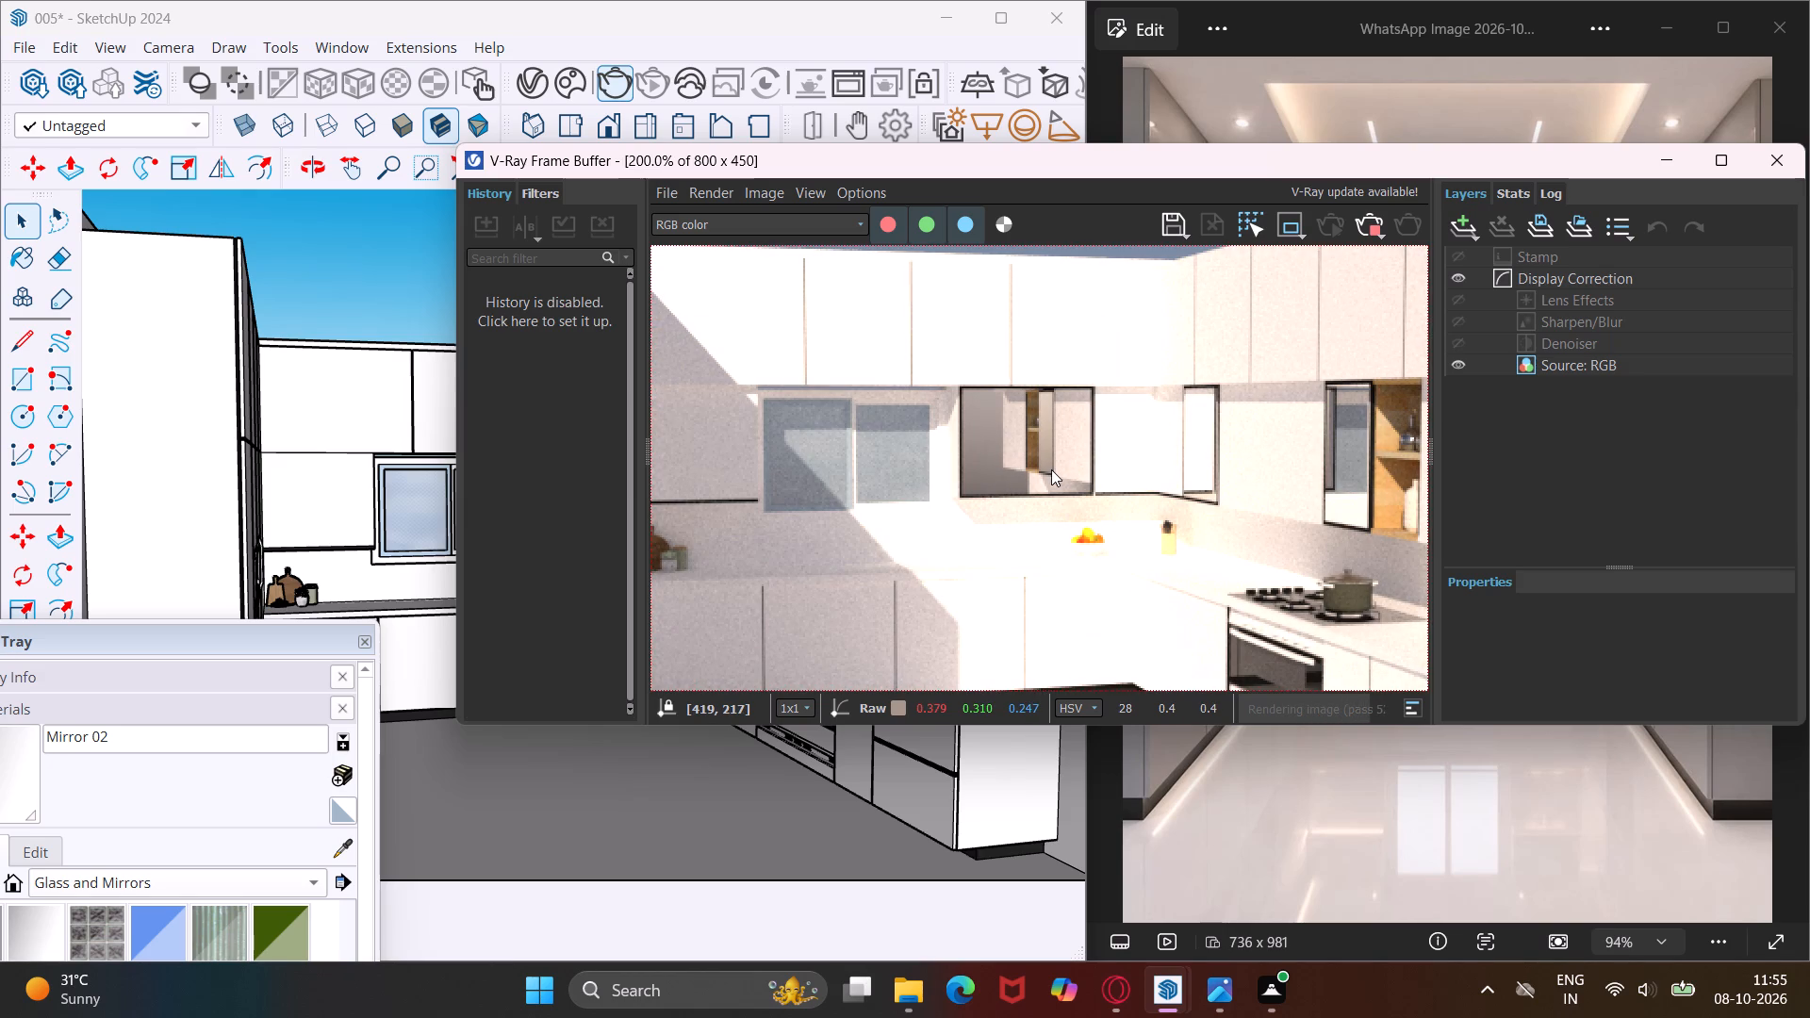
left_click(1777, 174)
Render a closer V-Ray view of the window wall and inspect the reflections on the mirror cabinet fronts.
scroll(521, 523, "up", 2)
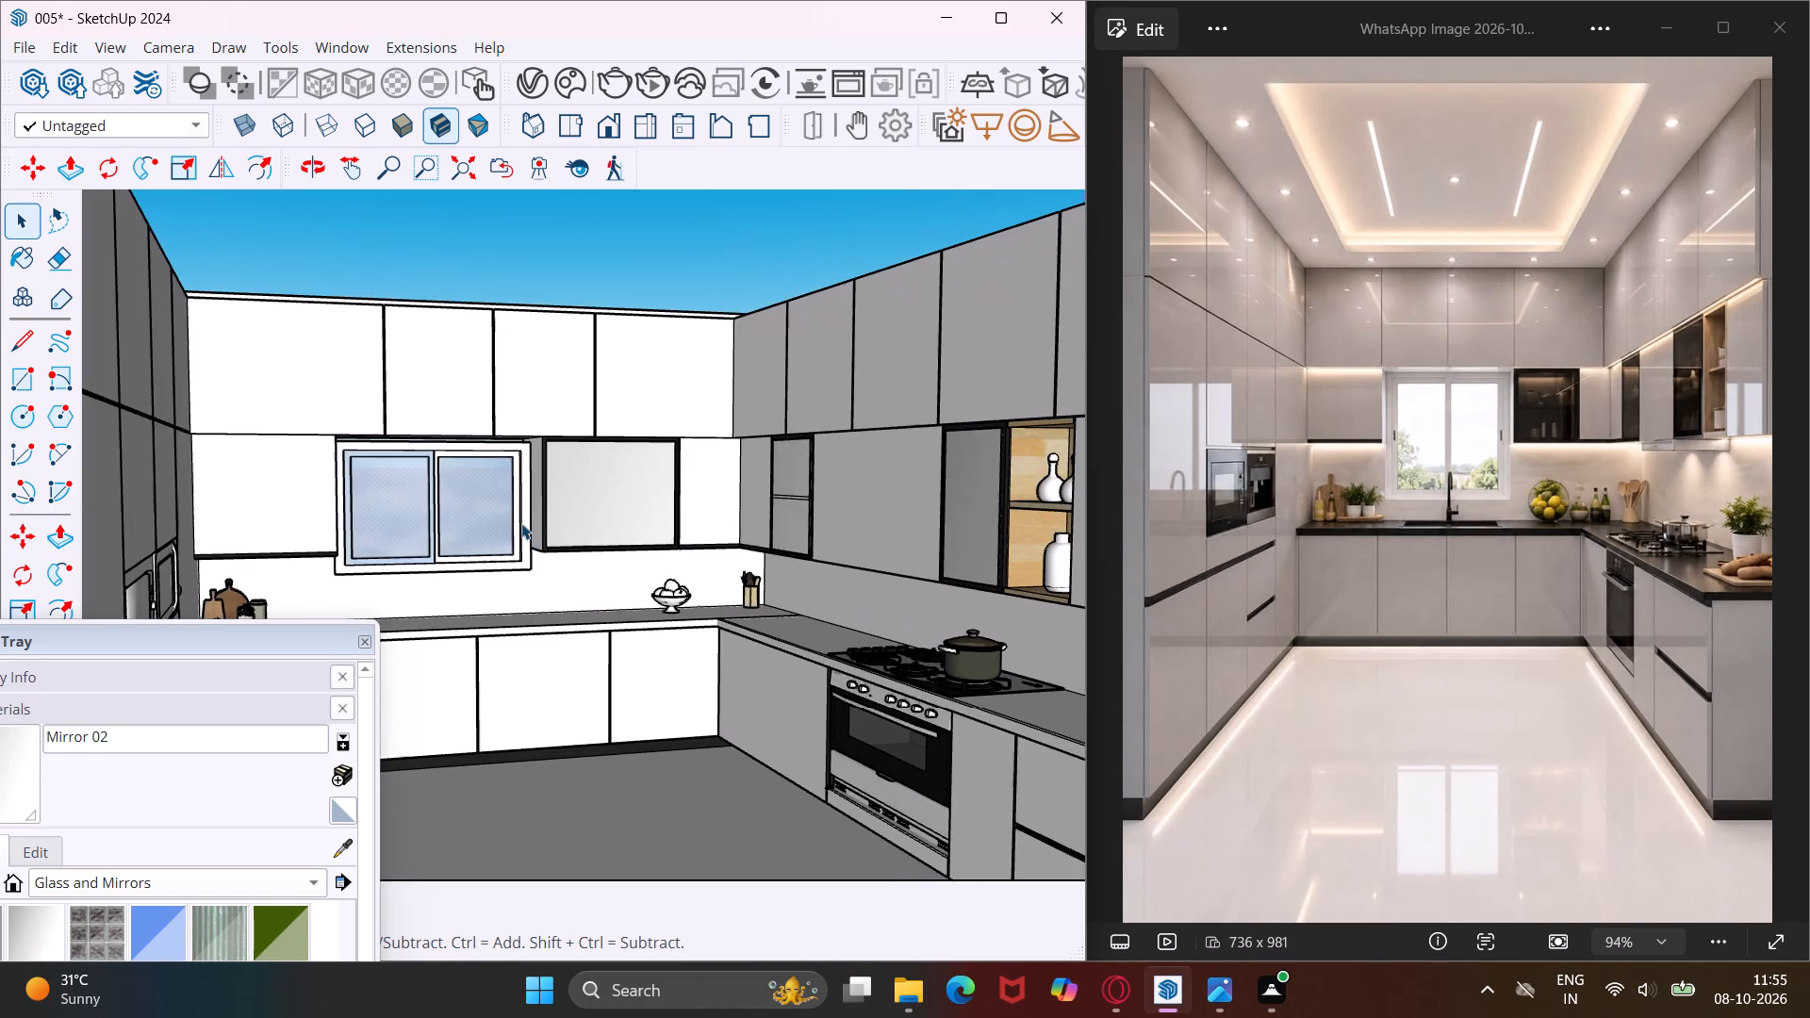
scroll(521, 523, "up", 2)
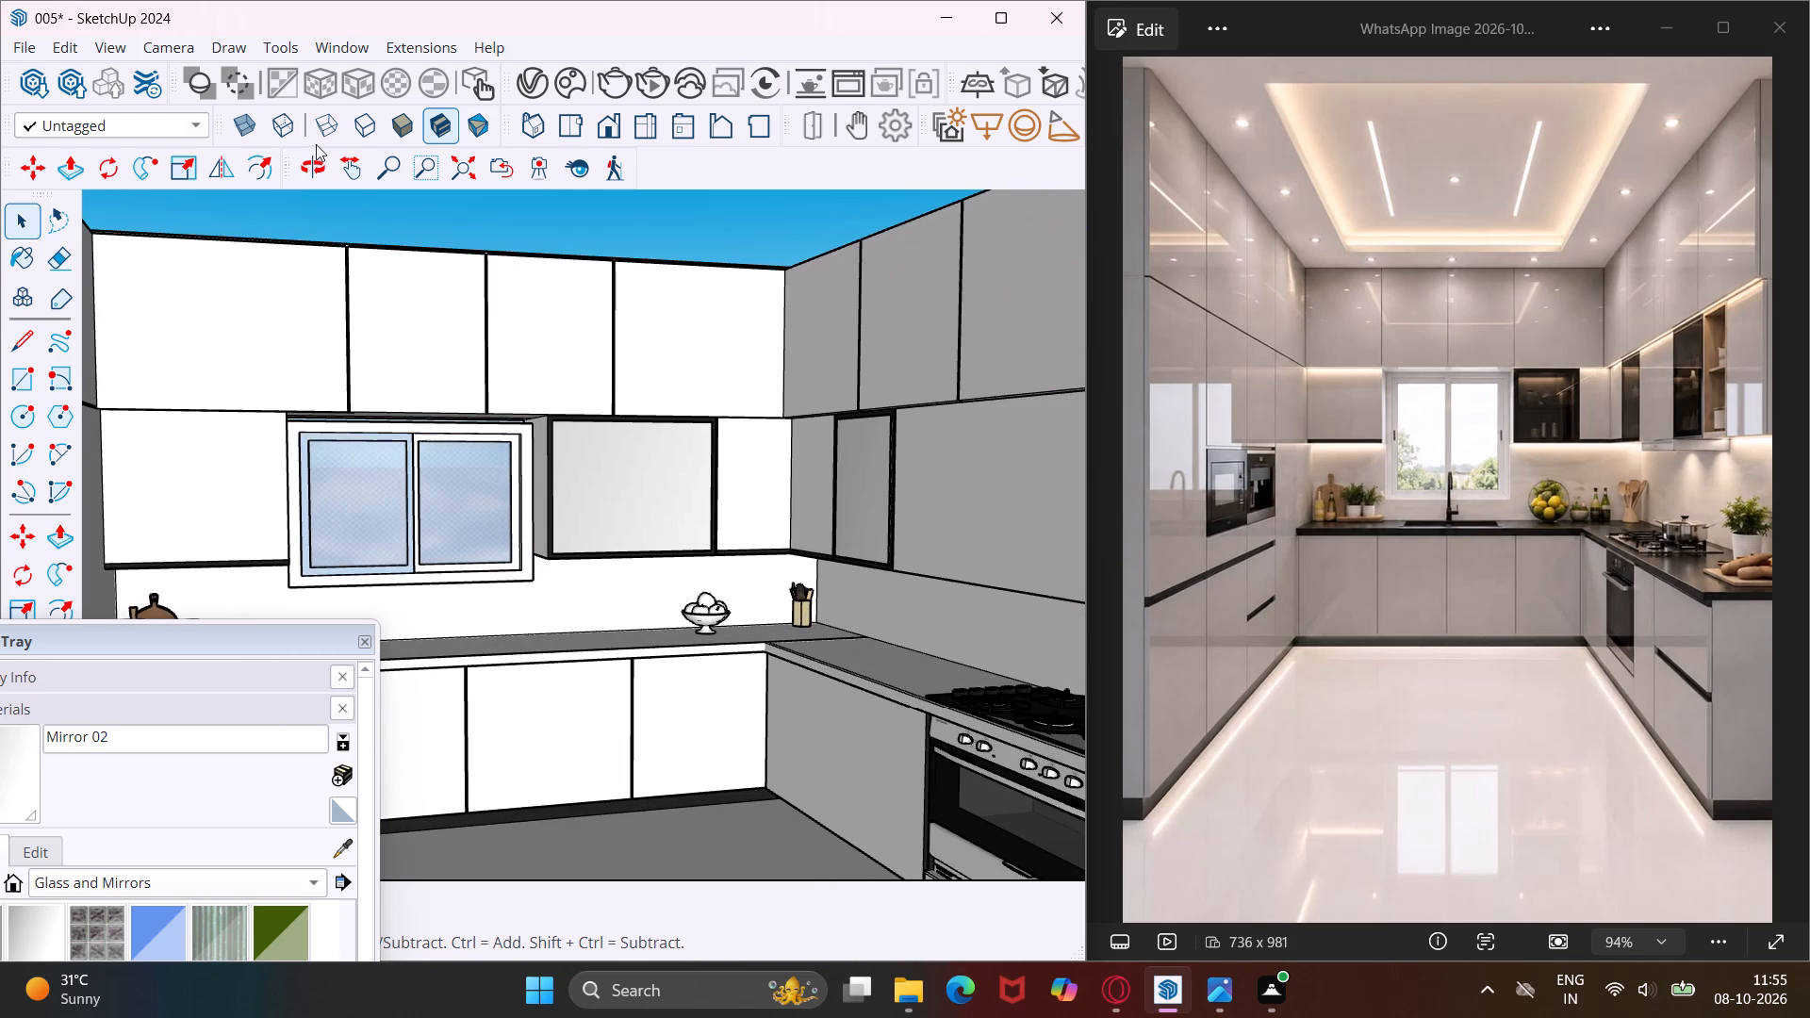
left_click(343, 163)
left_click_drag(483, 457, 463, 367)
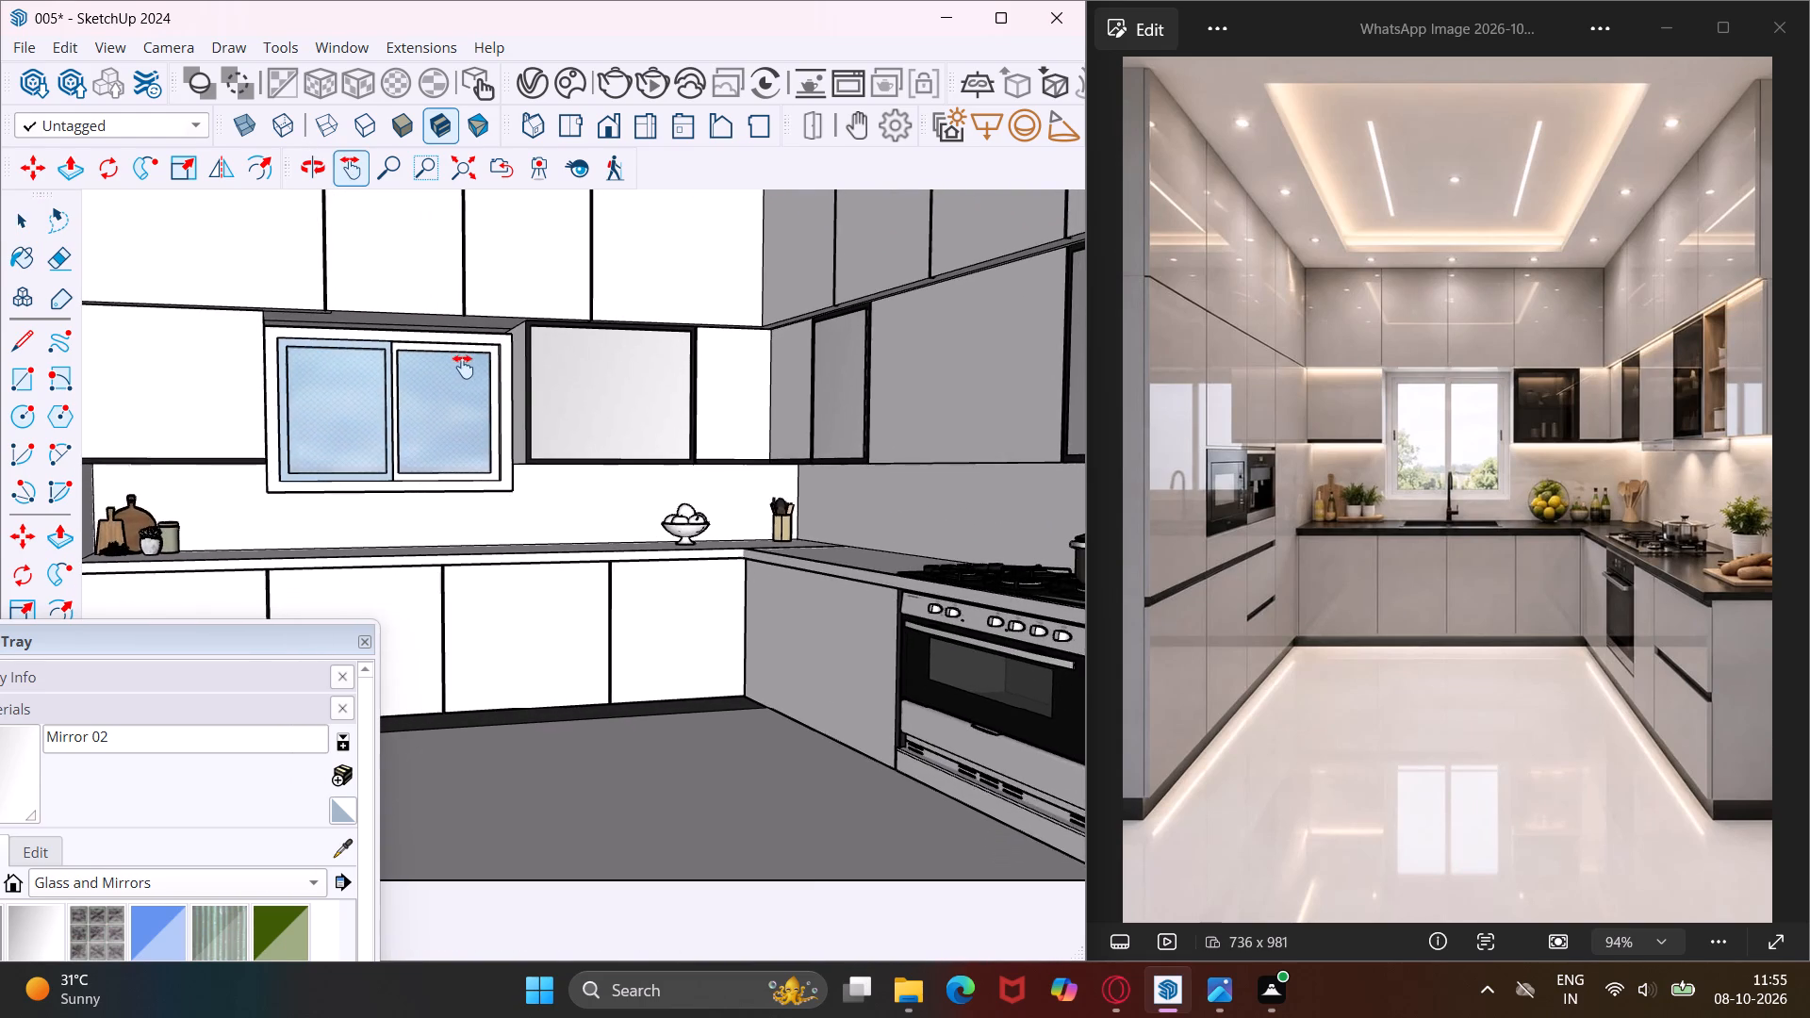
left_click_drag(463, 367, 429, 370)
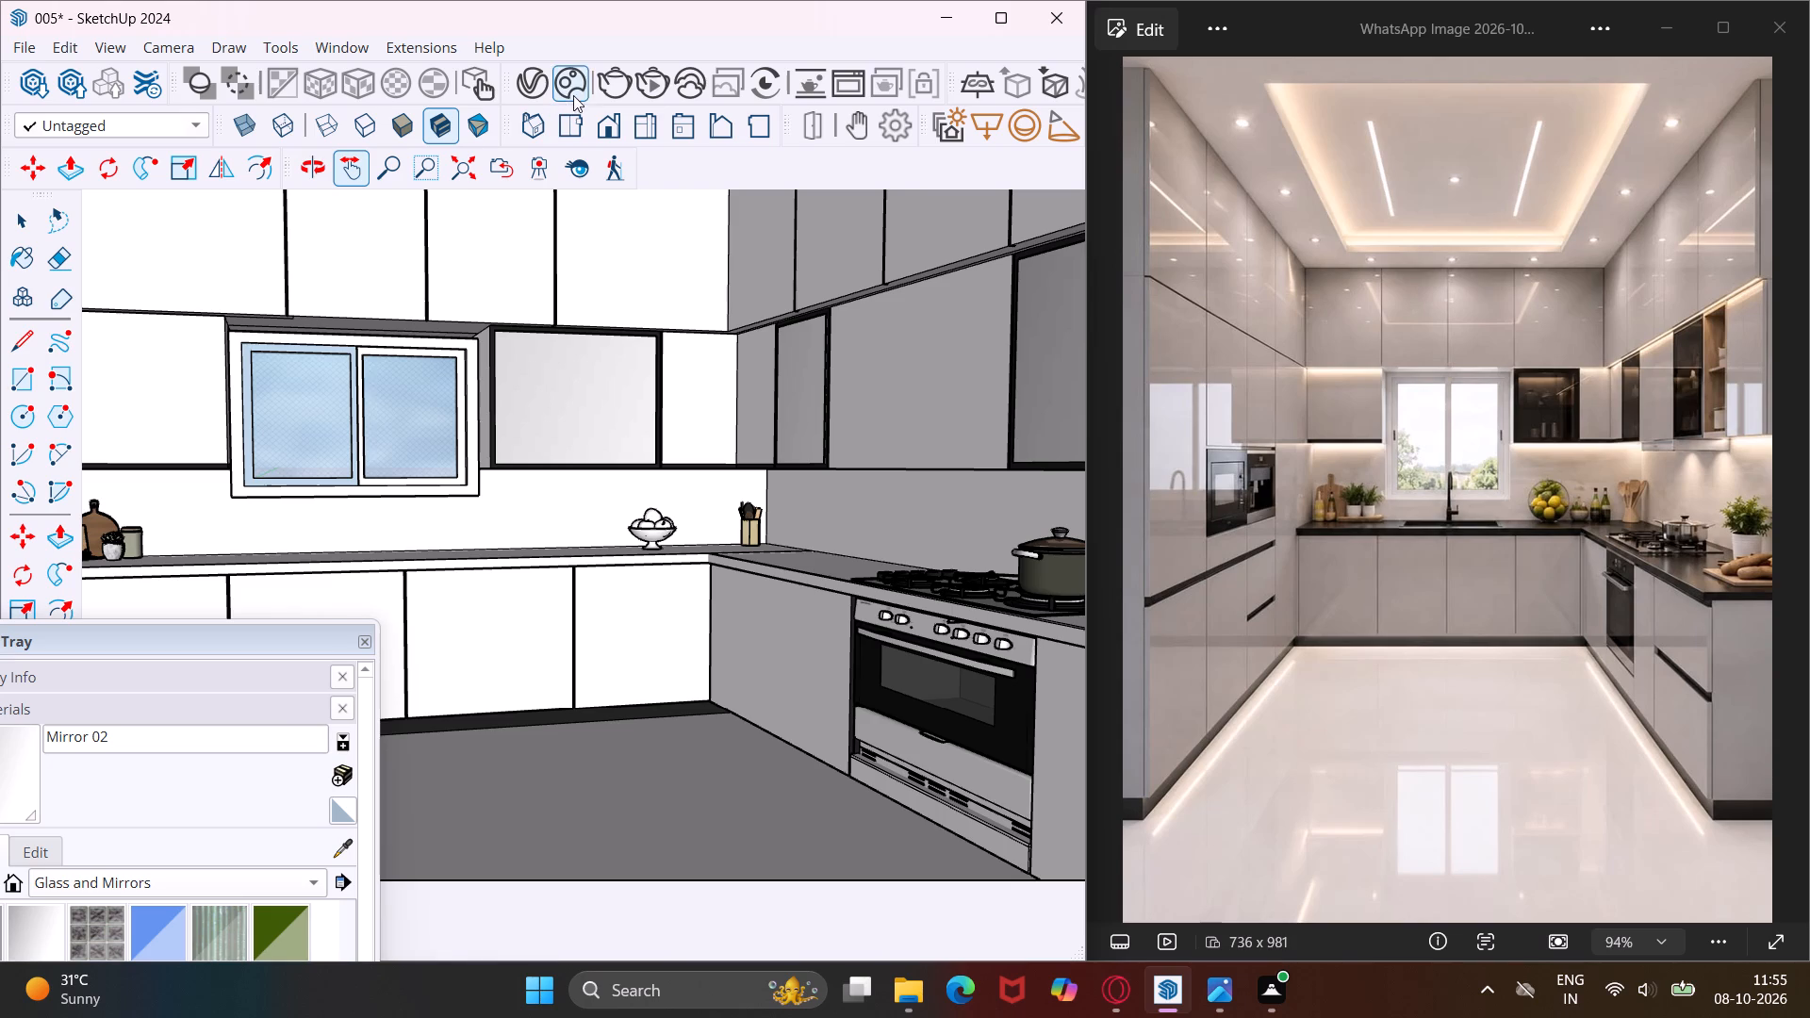
left_click(601, 94)
left_click(620, 80)
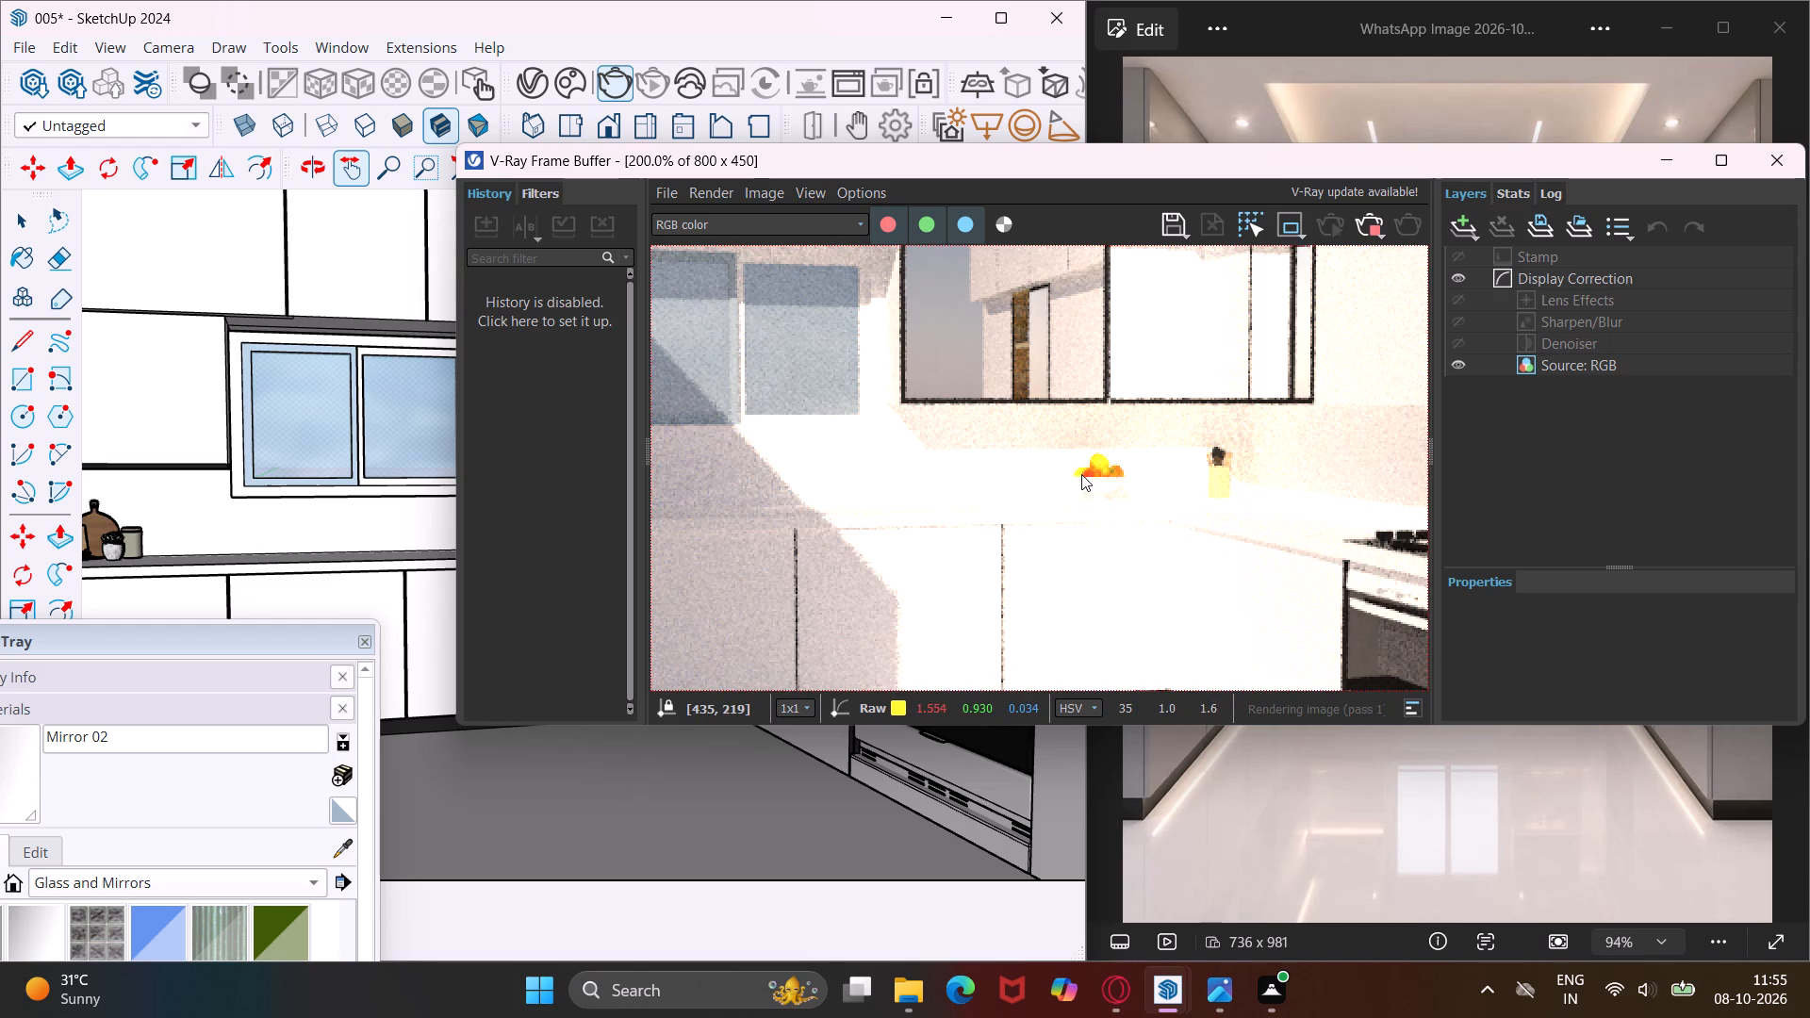
scroll(1015, 510, "down", 1)
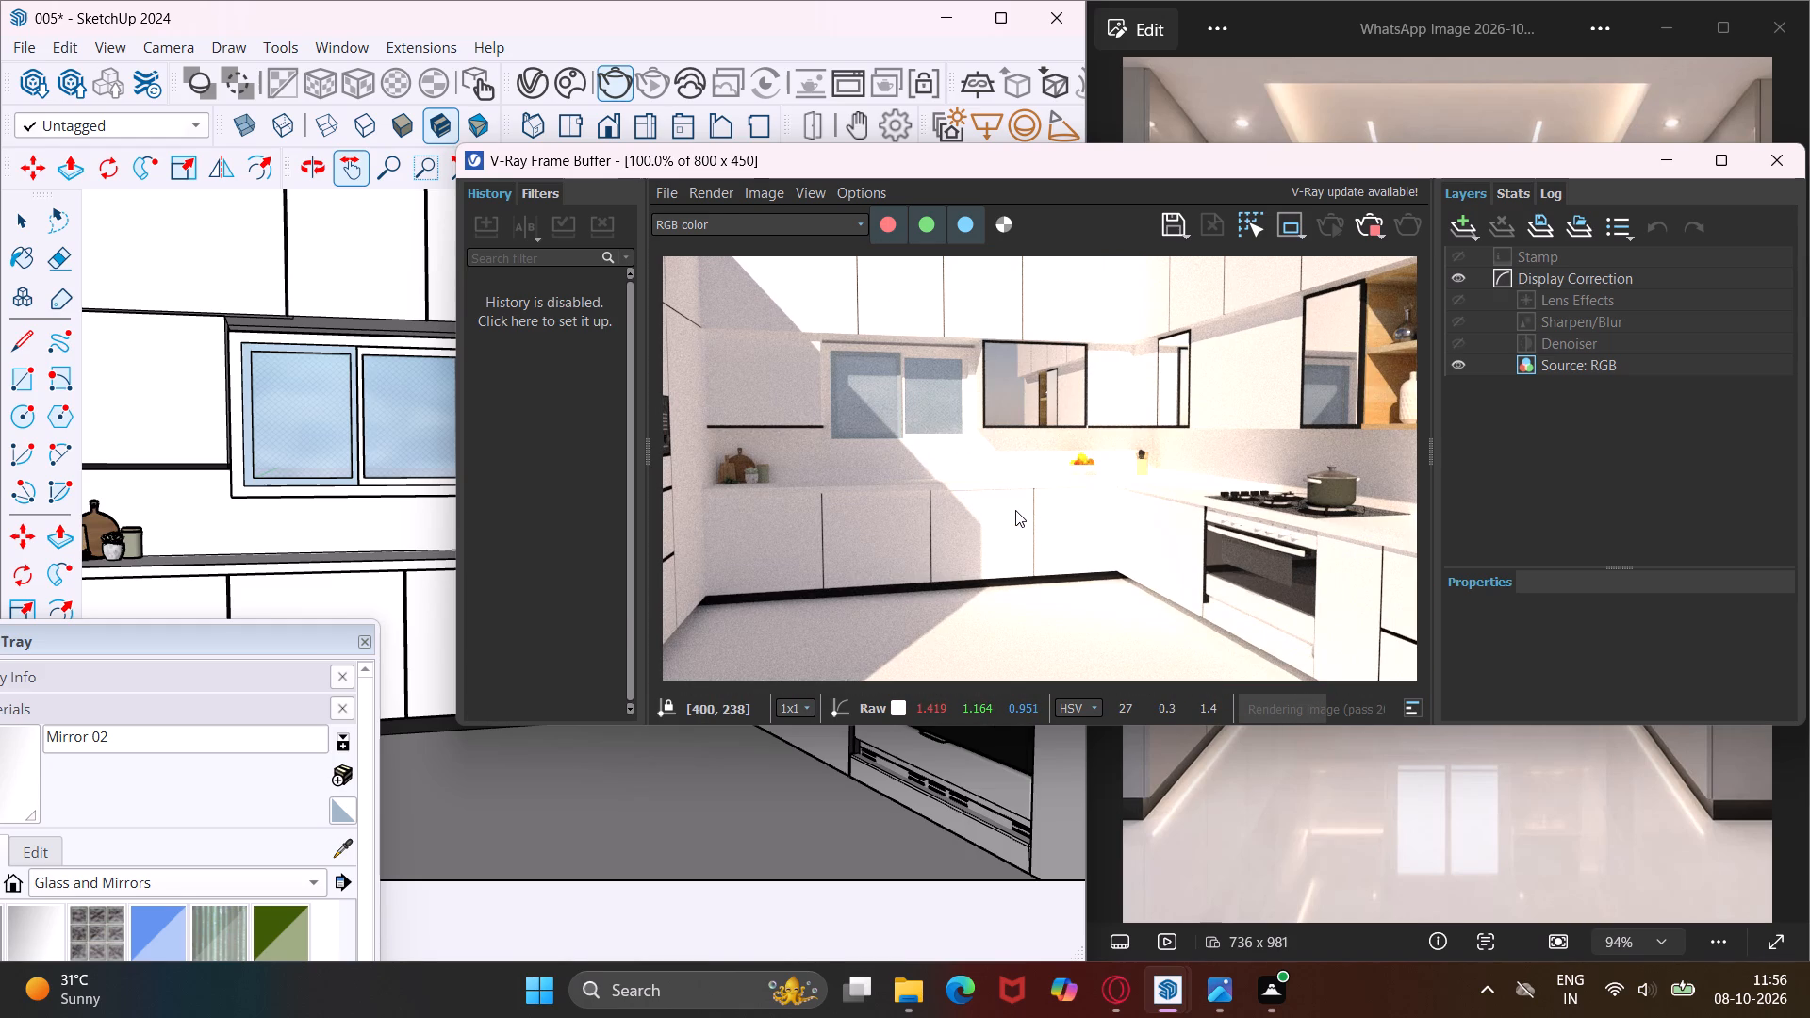
scroll(1032, 392, "up", 3)
scroll(1032, 392, "down", 2)
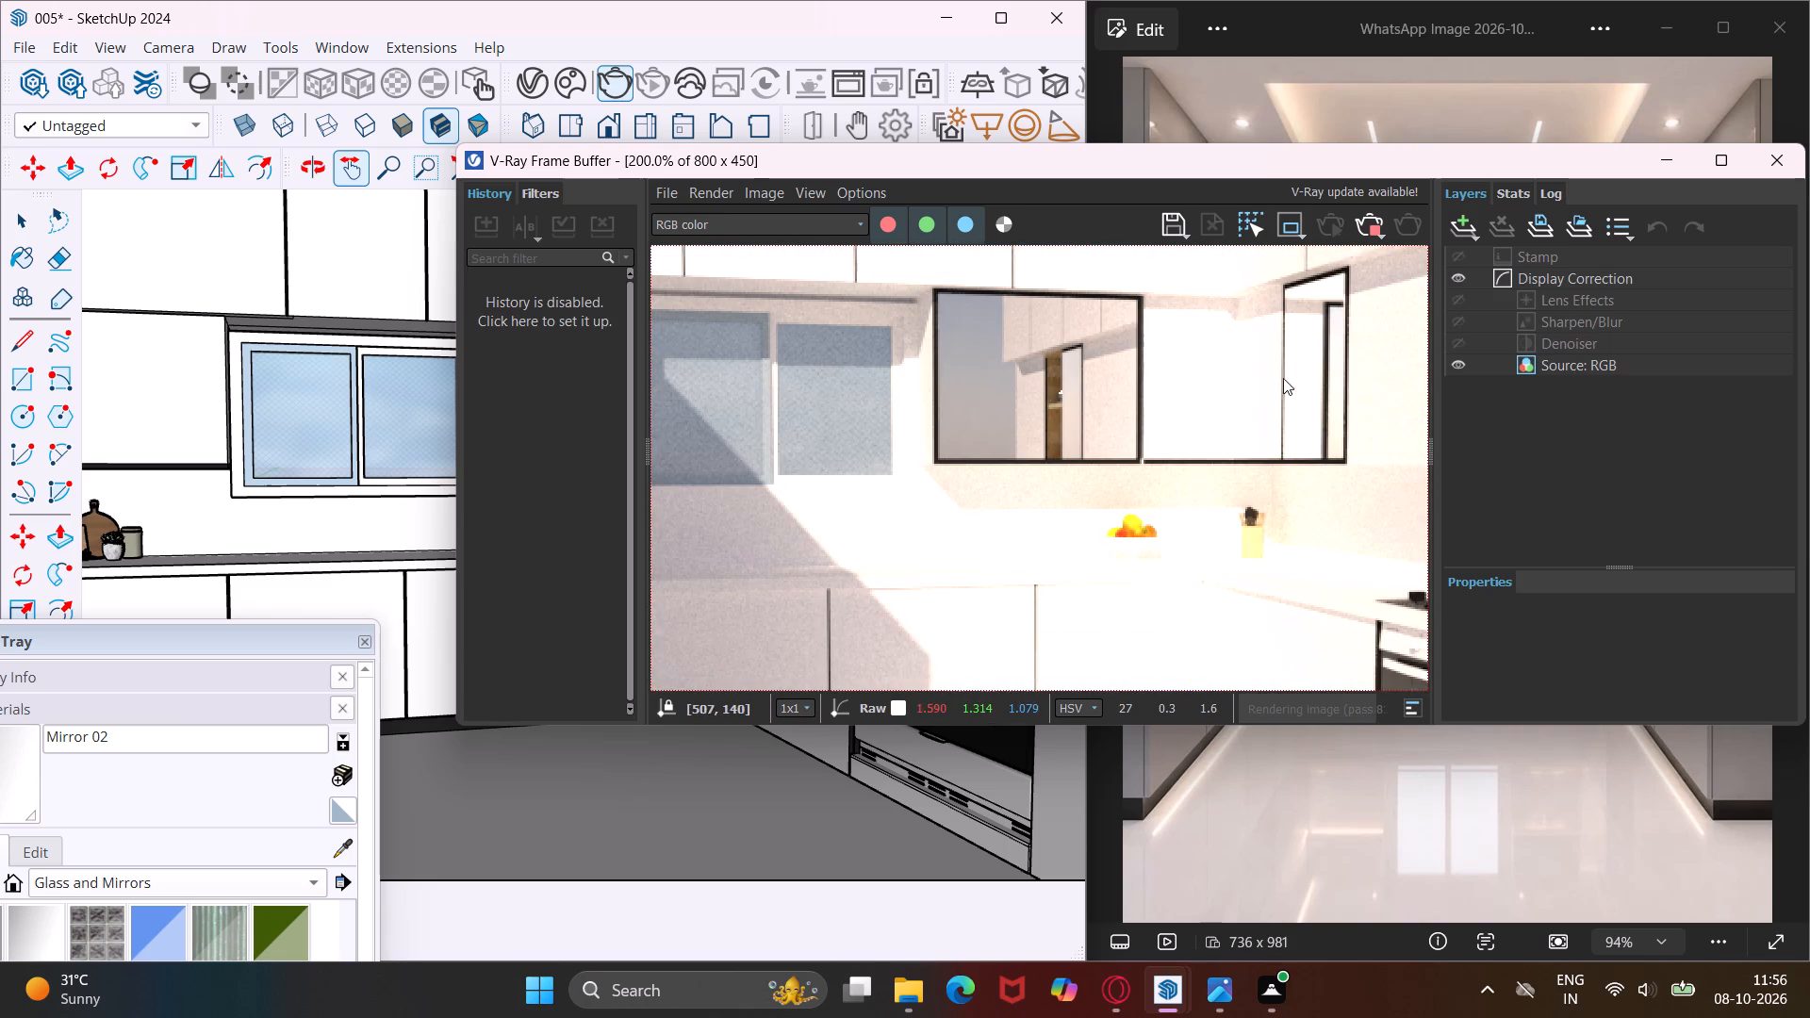
left_click(1782, 162)
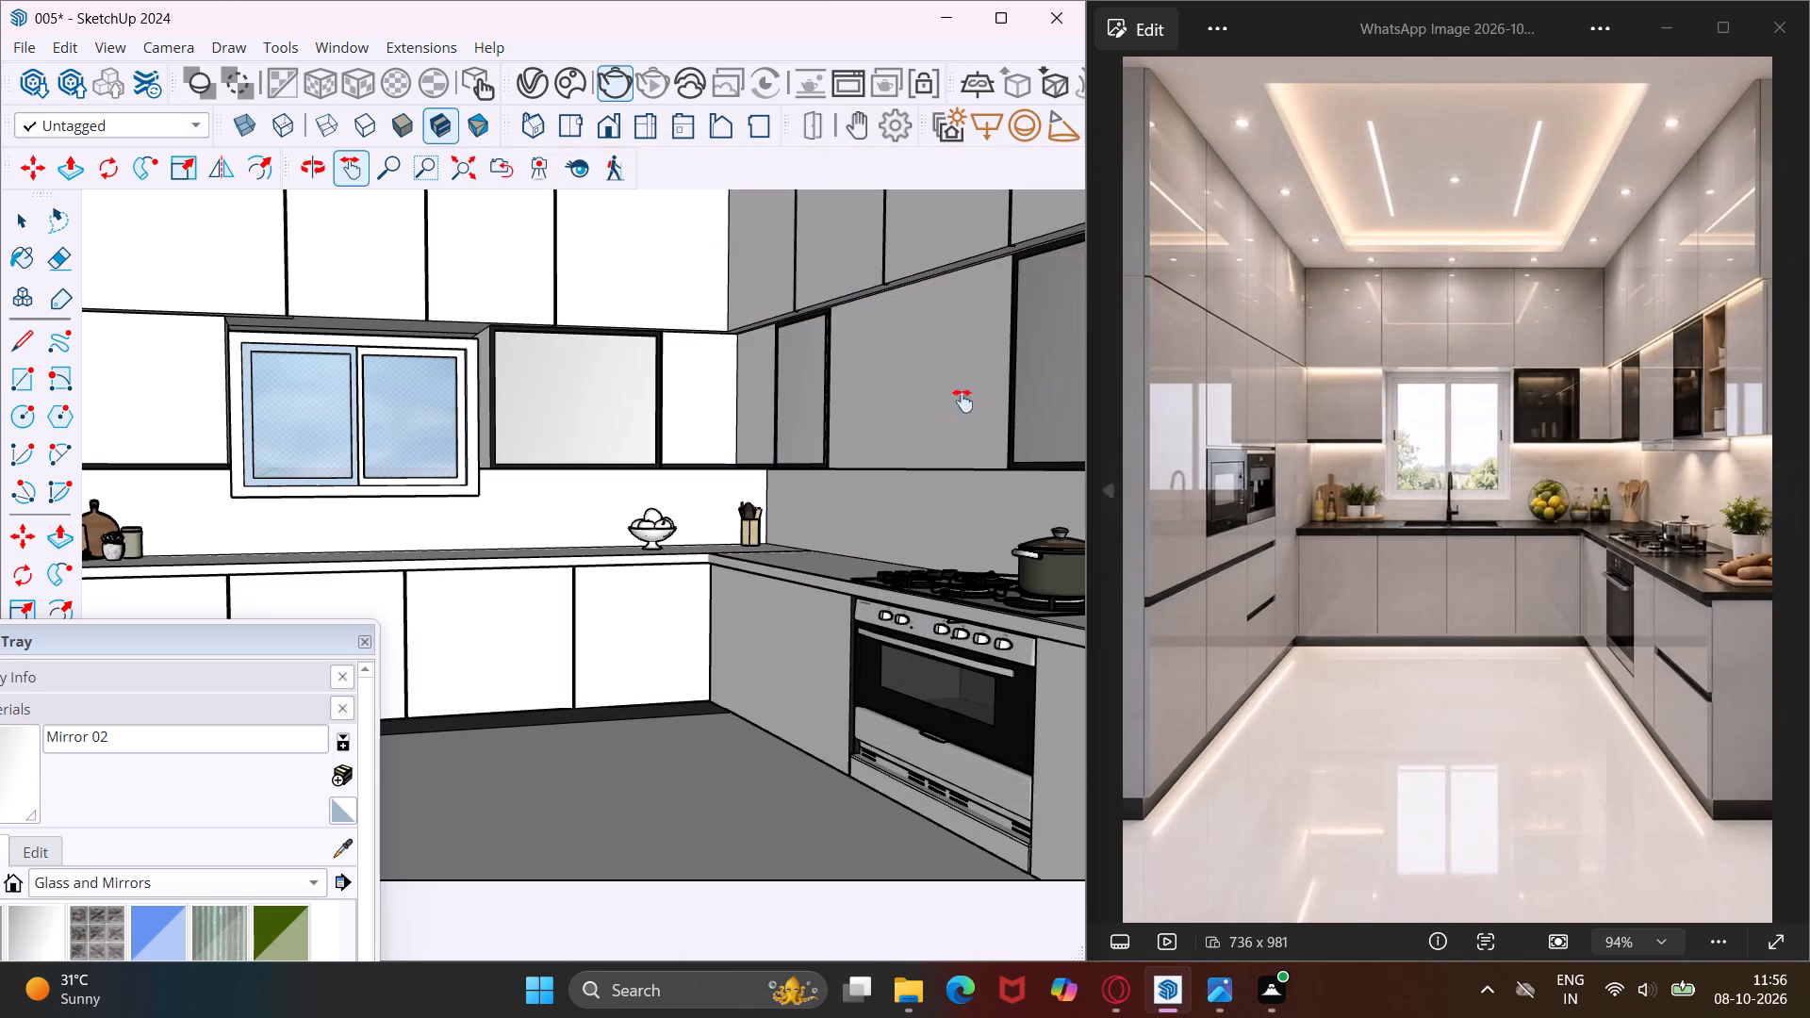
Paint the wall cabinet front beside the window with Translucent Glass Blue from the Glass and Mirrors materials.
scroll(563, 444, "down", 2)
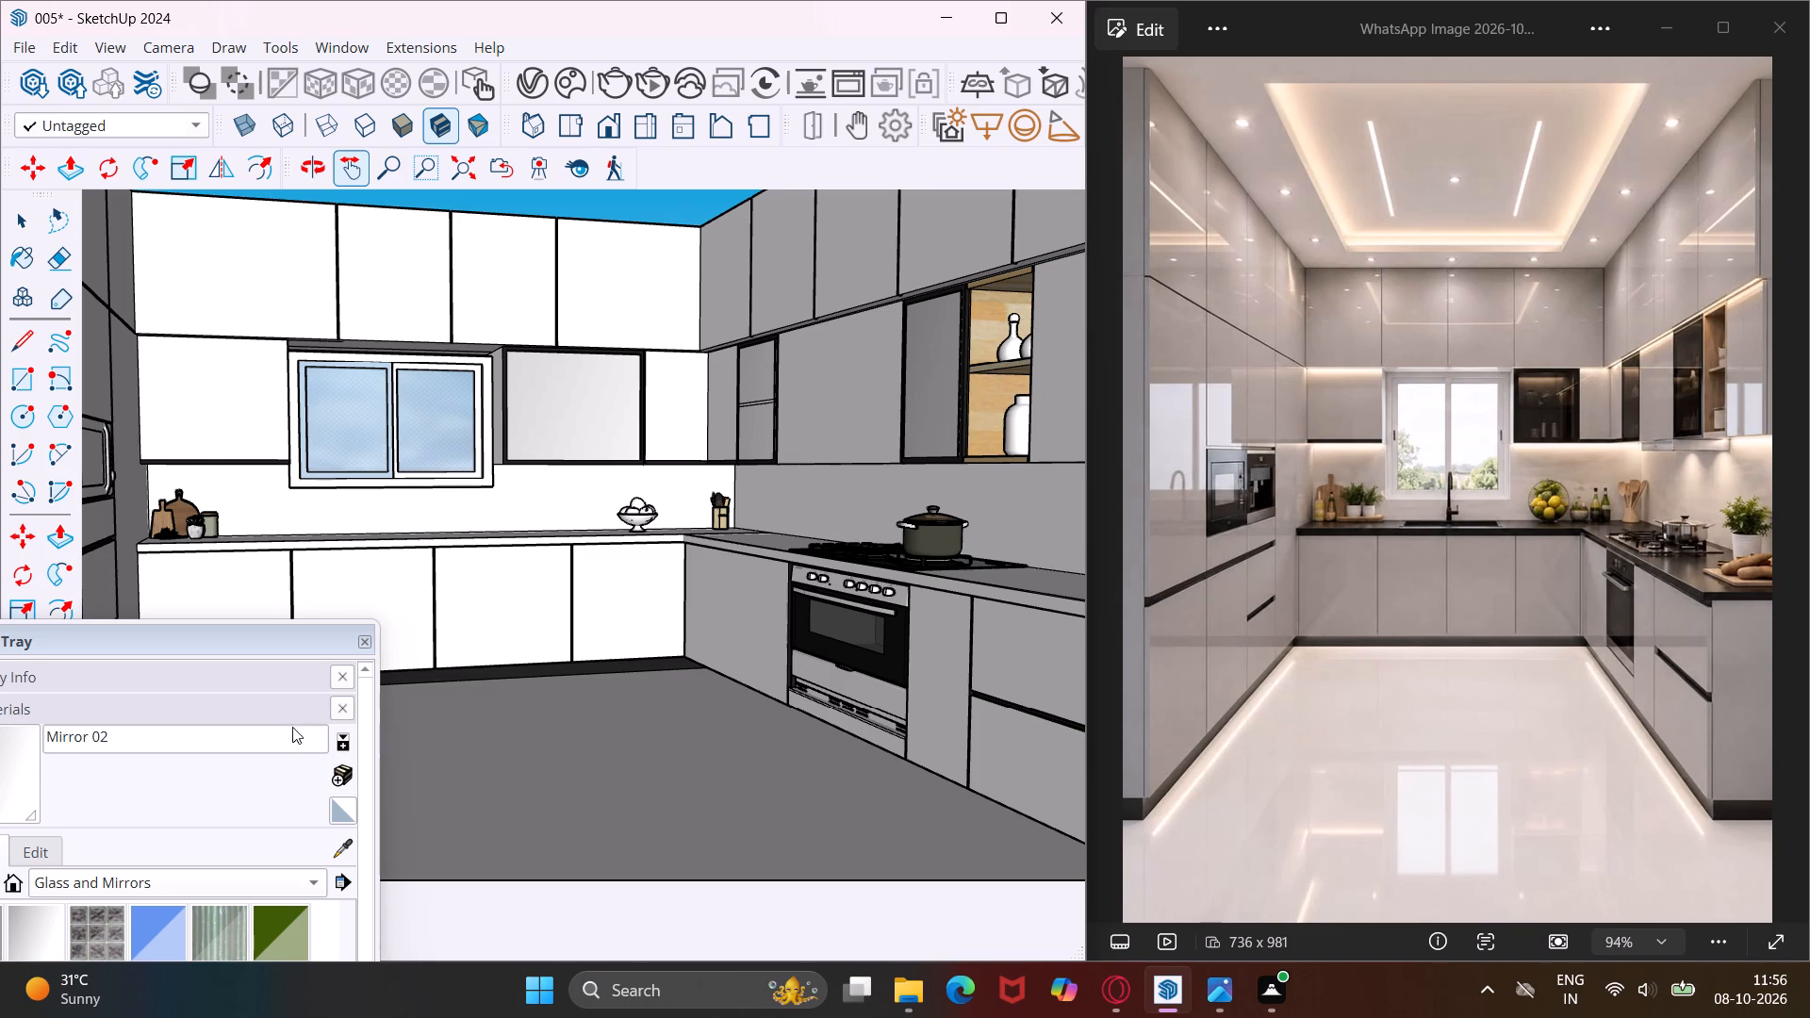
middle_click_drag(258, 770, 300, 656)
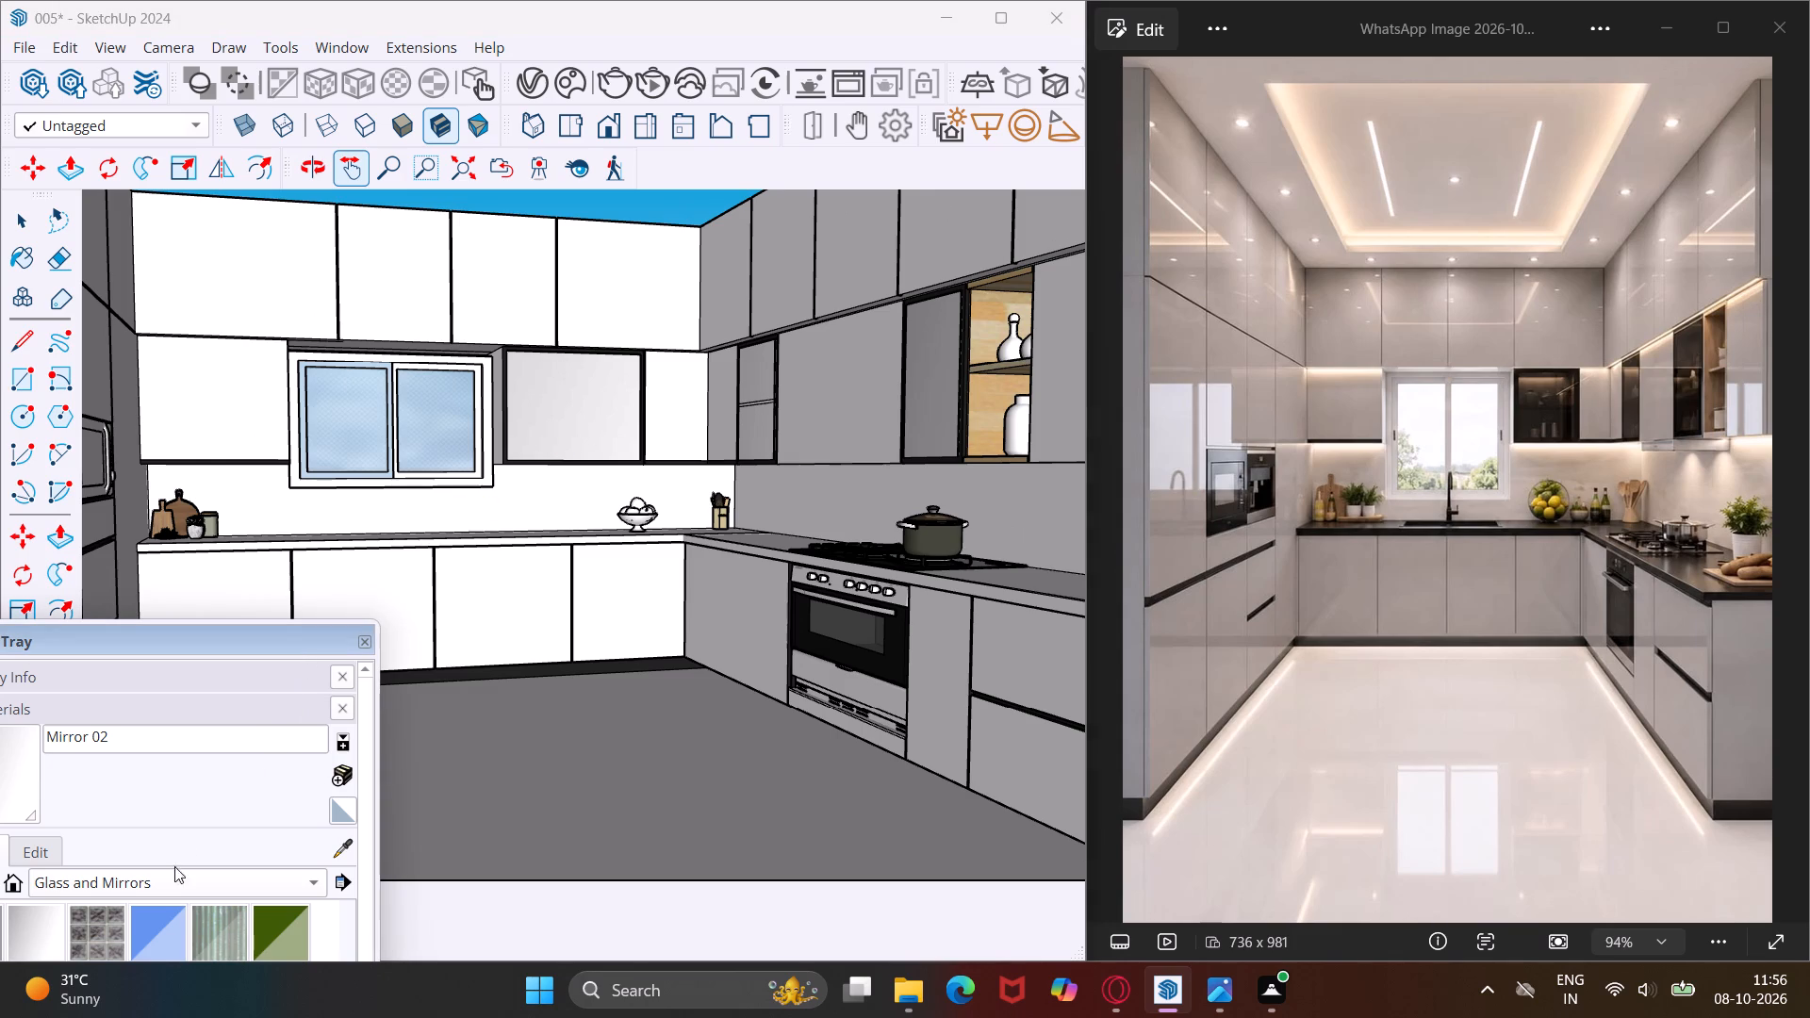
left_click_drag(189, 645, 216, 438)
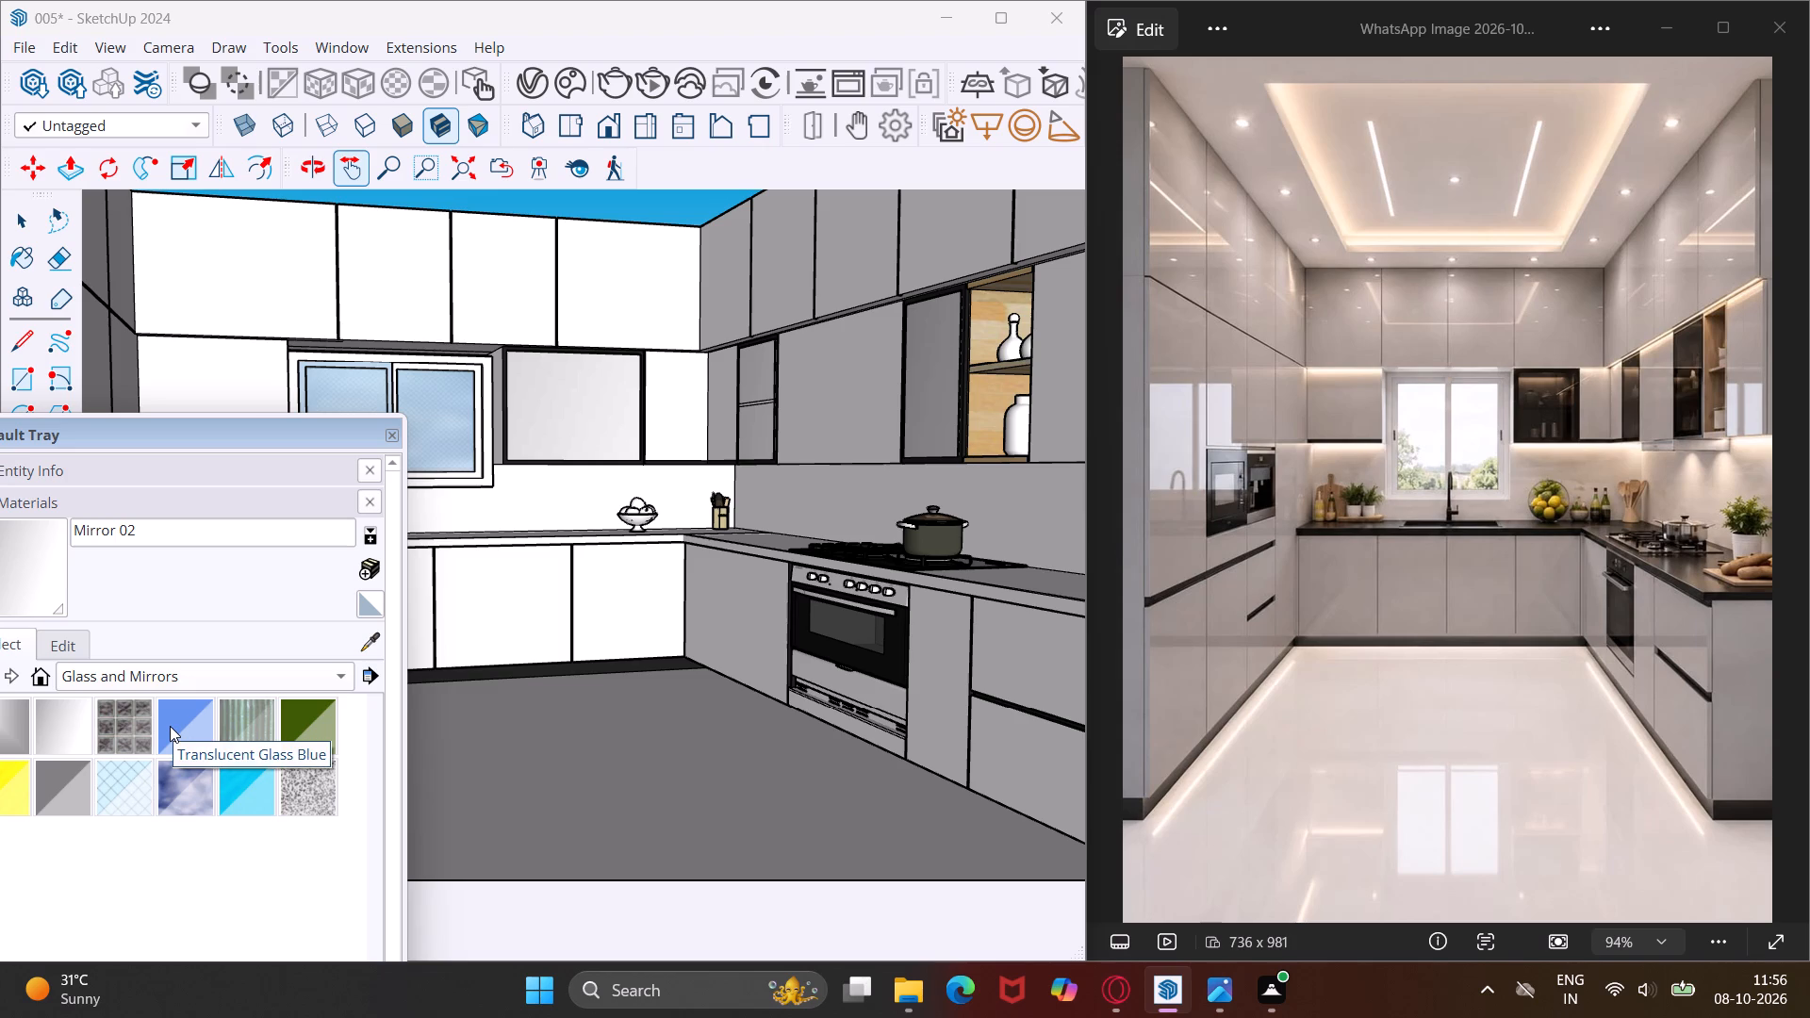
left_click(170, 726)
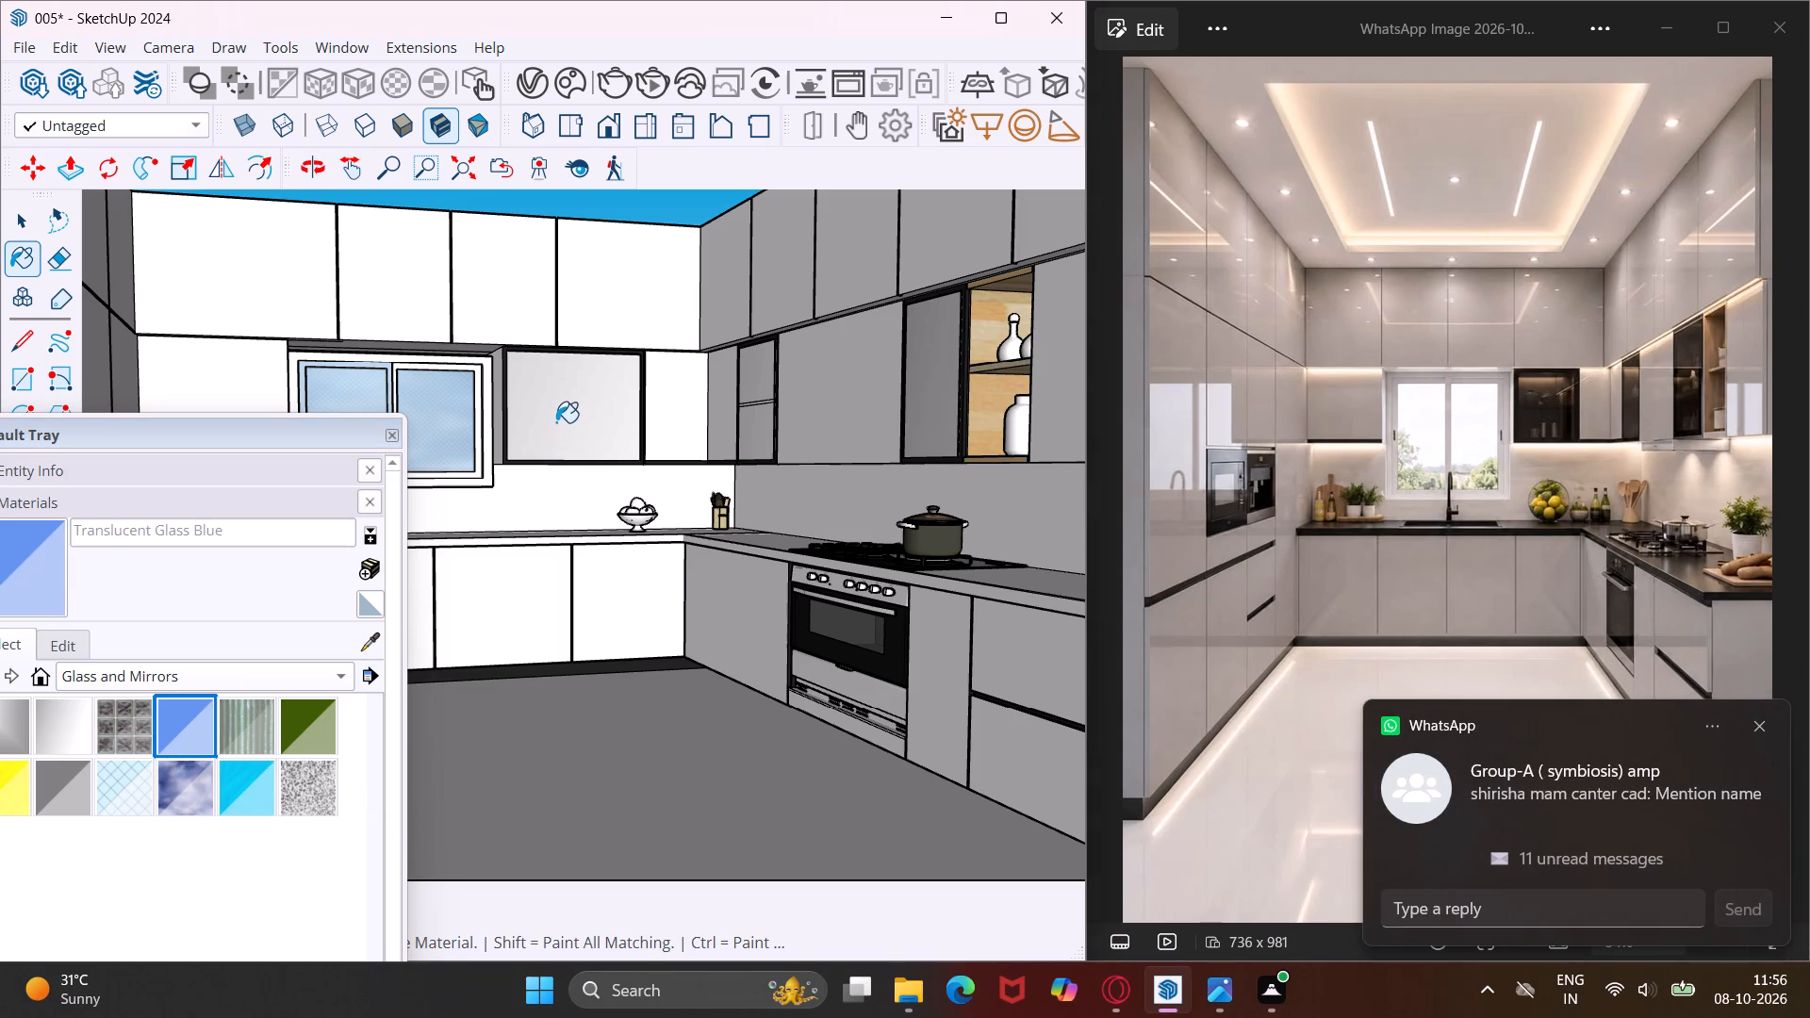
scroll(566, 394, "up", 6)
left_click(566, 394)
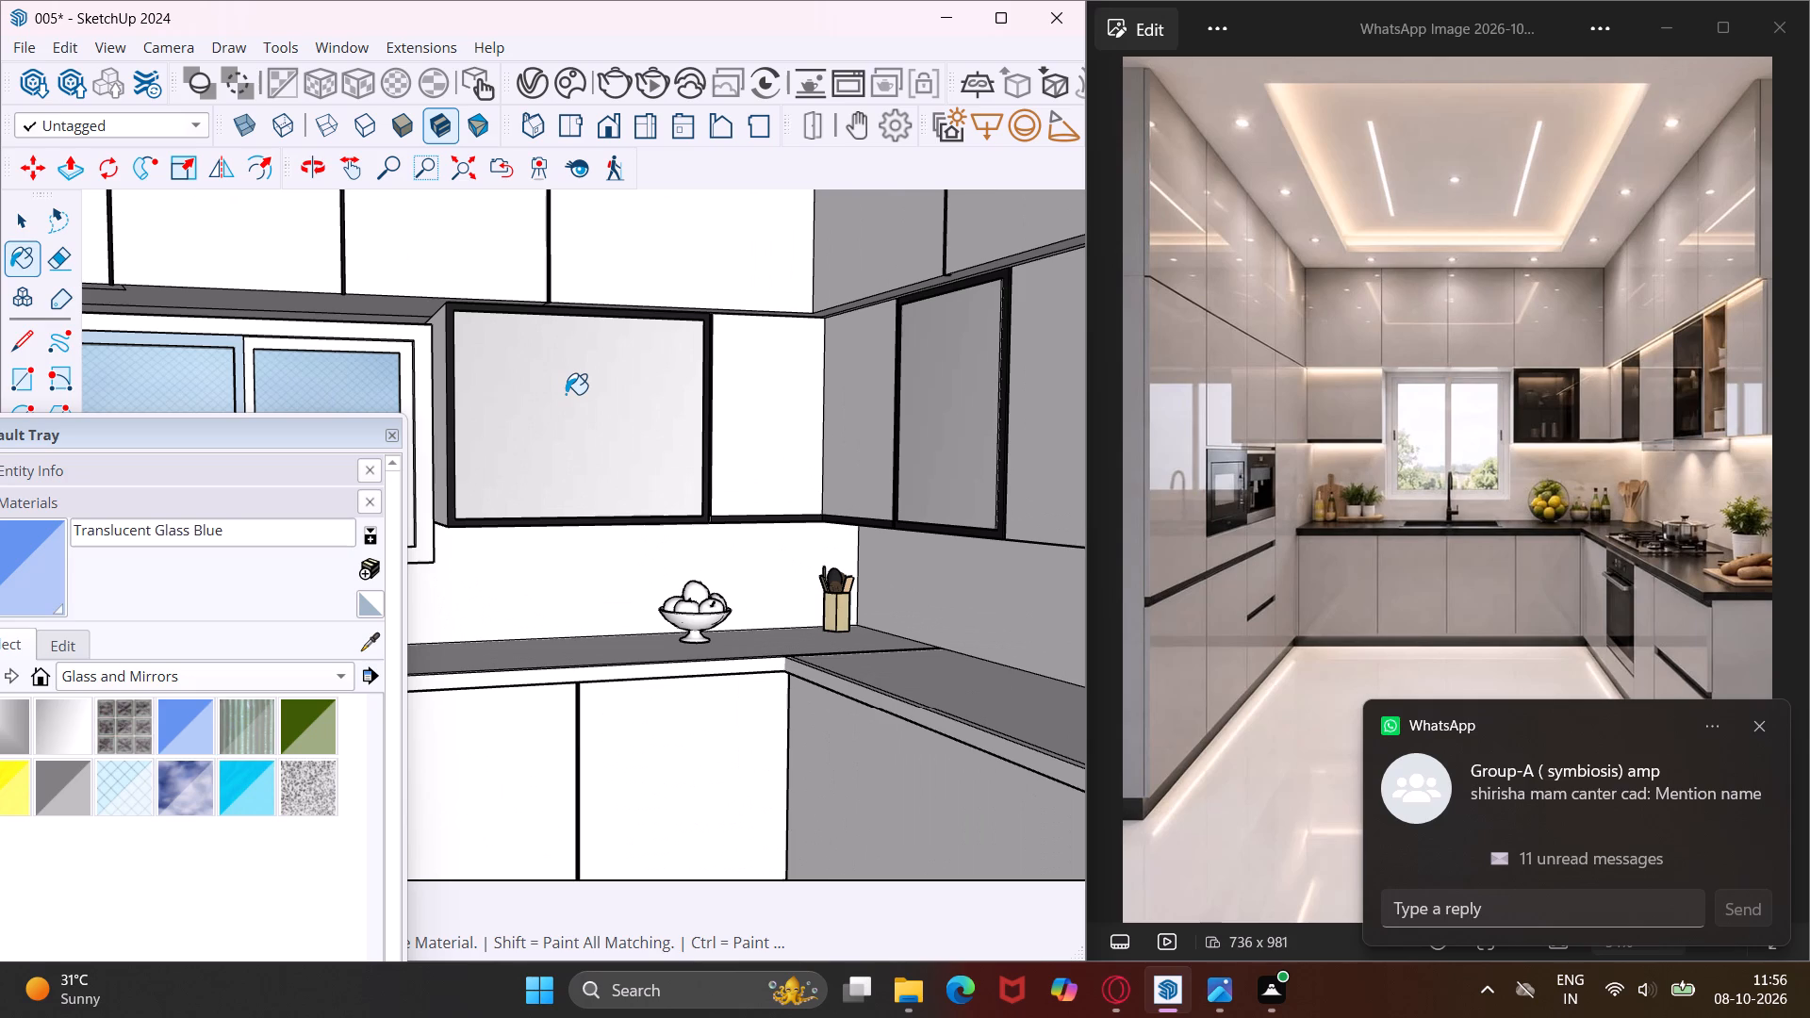
Undo the glass painting and the recent edits back to before the mirror panels covered the wall cabinets' open shelves.
middle_click_drag(567, 394, 823, 471)
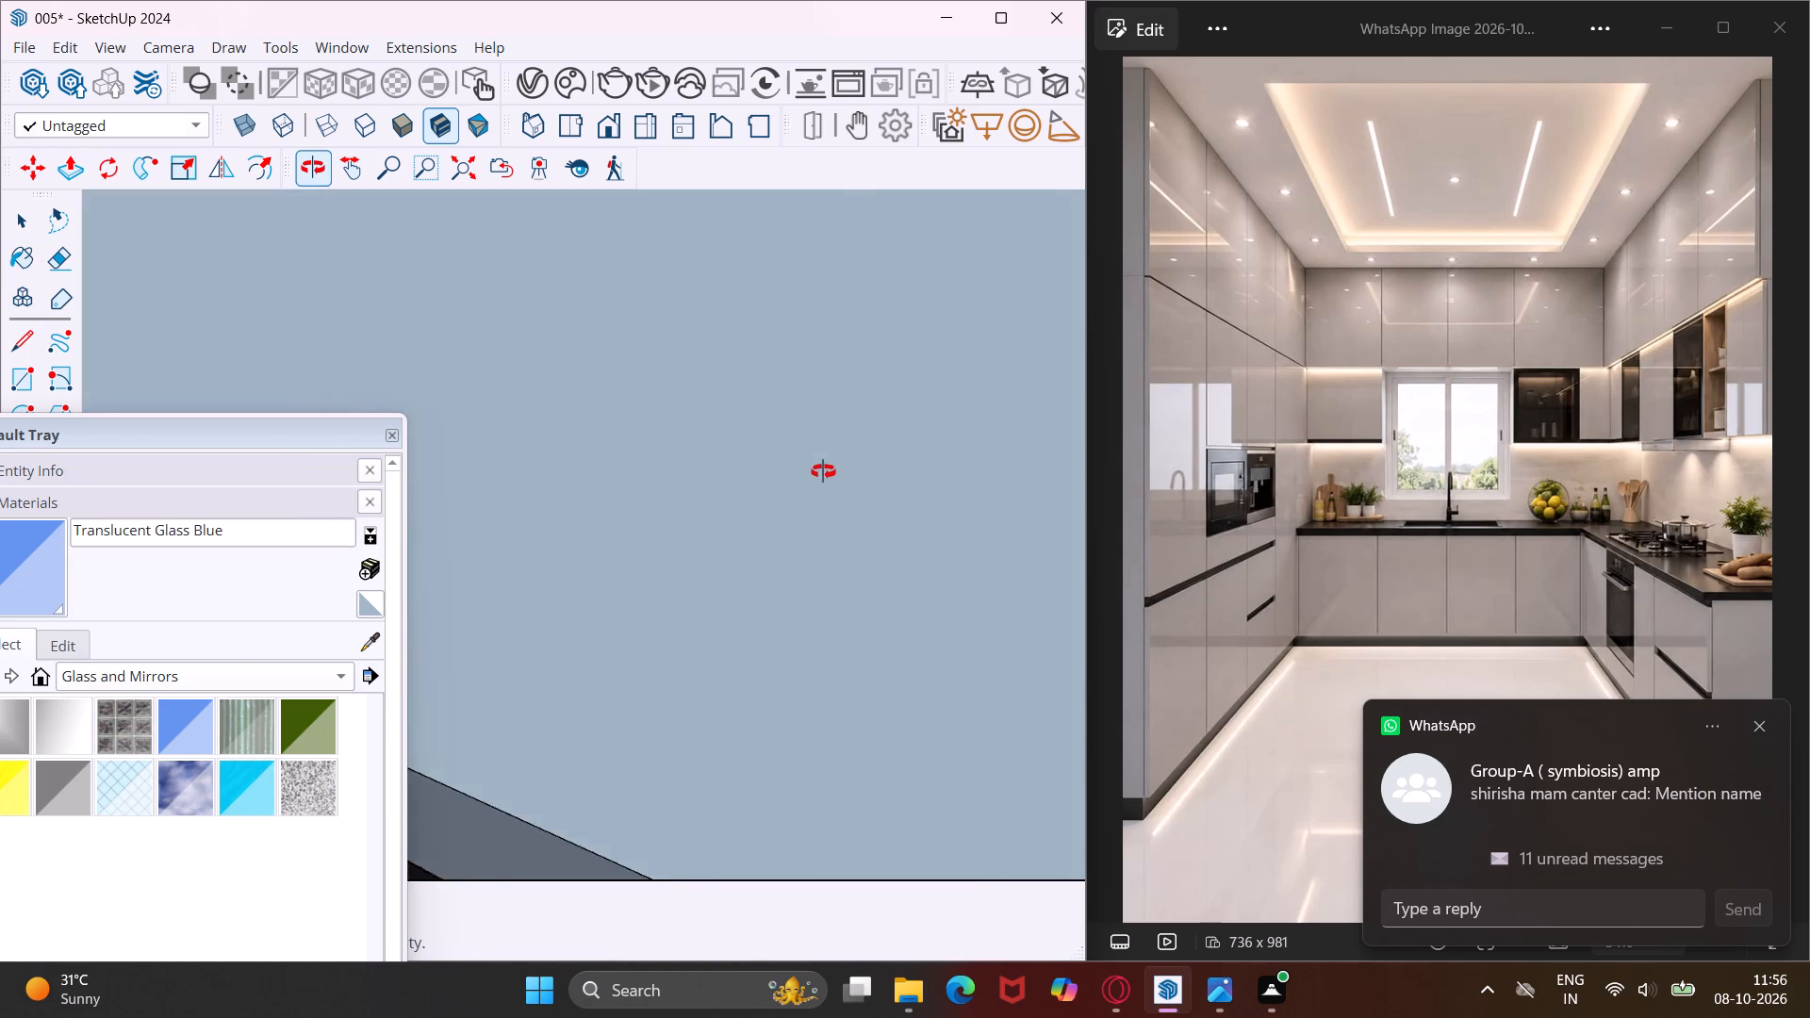
middle_click_drag(823, 471, 599, 479)
key("ctrl+z")
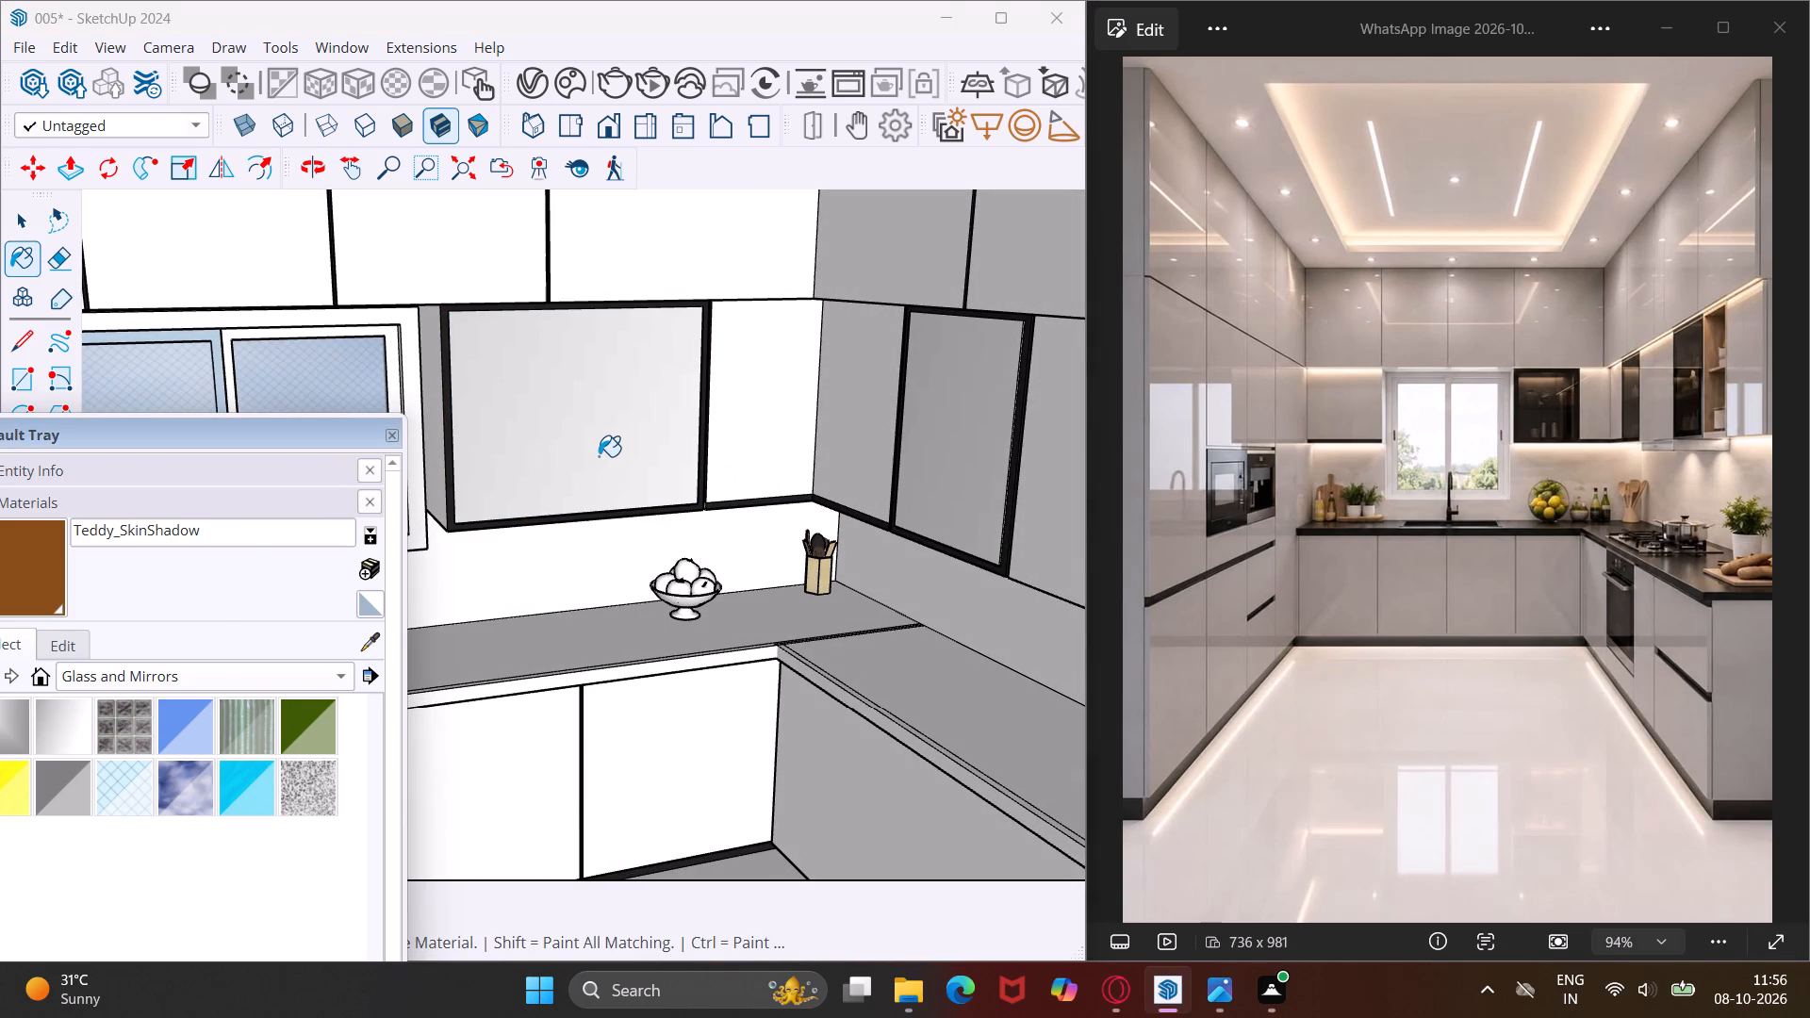
key("ctrl+z")
key("ctrl+z")
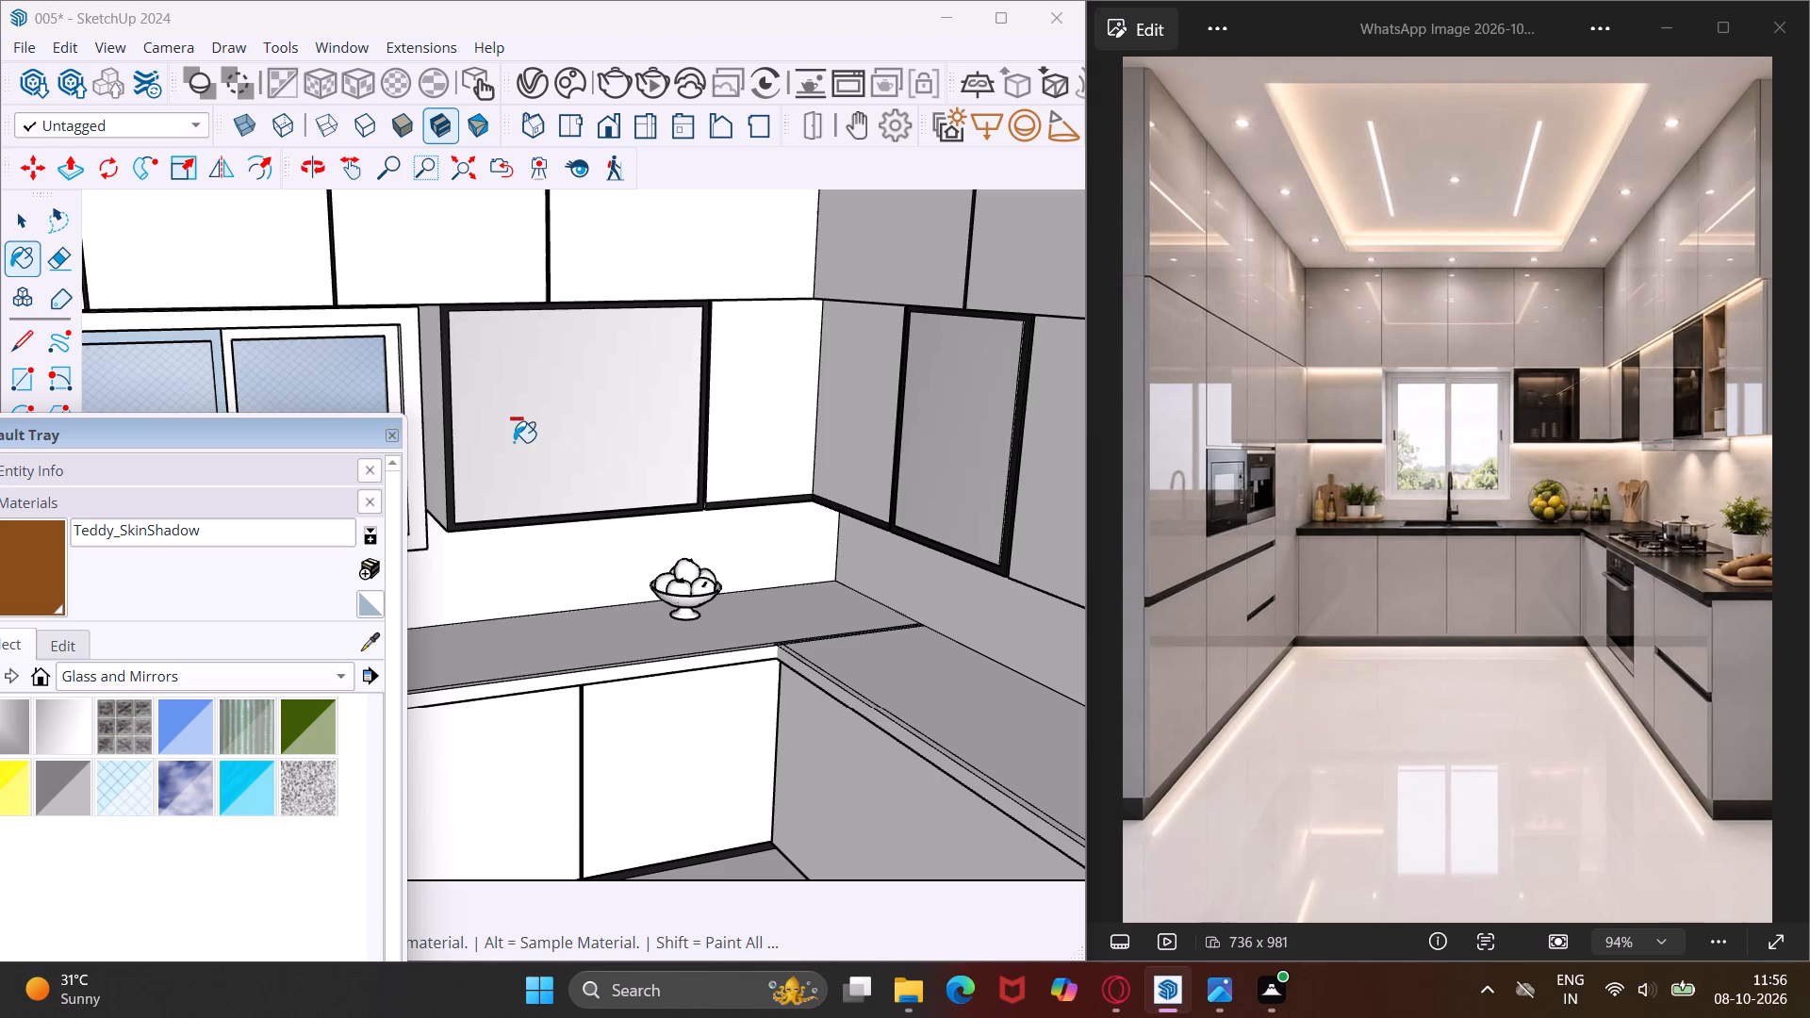
key("ctrl+z")
key("ctrl+z")
key("ctrl+z")
key("ctrl+z")
key("ctrl+z")
key("ctrl+z")
key("ctrl+z")
key("ctrl+z")
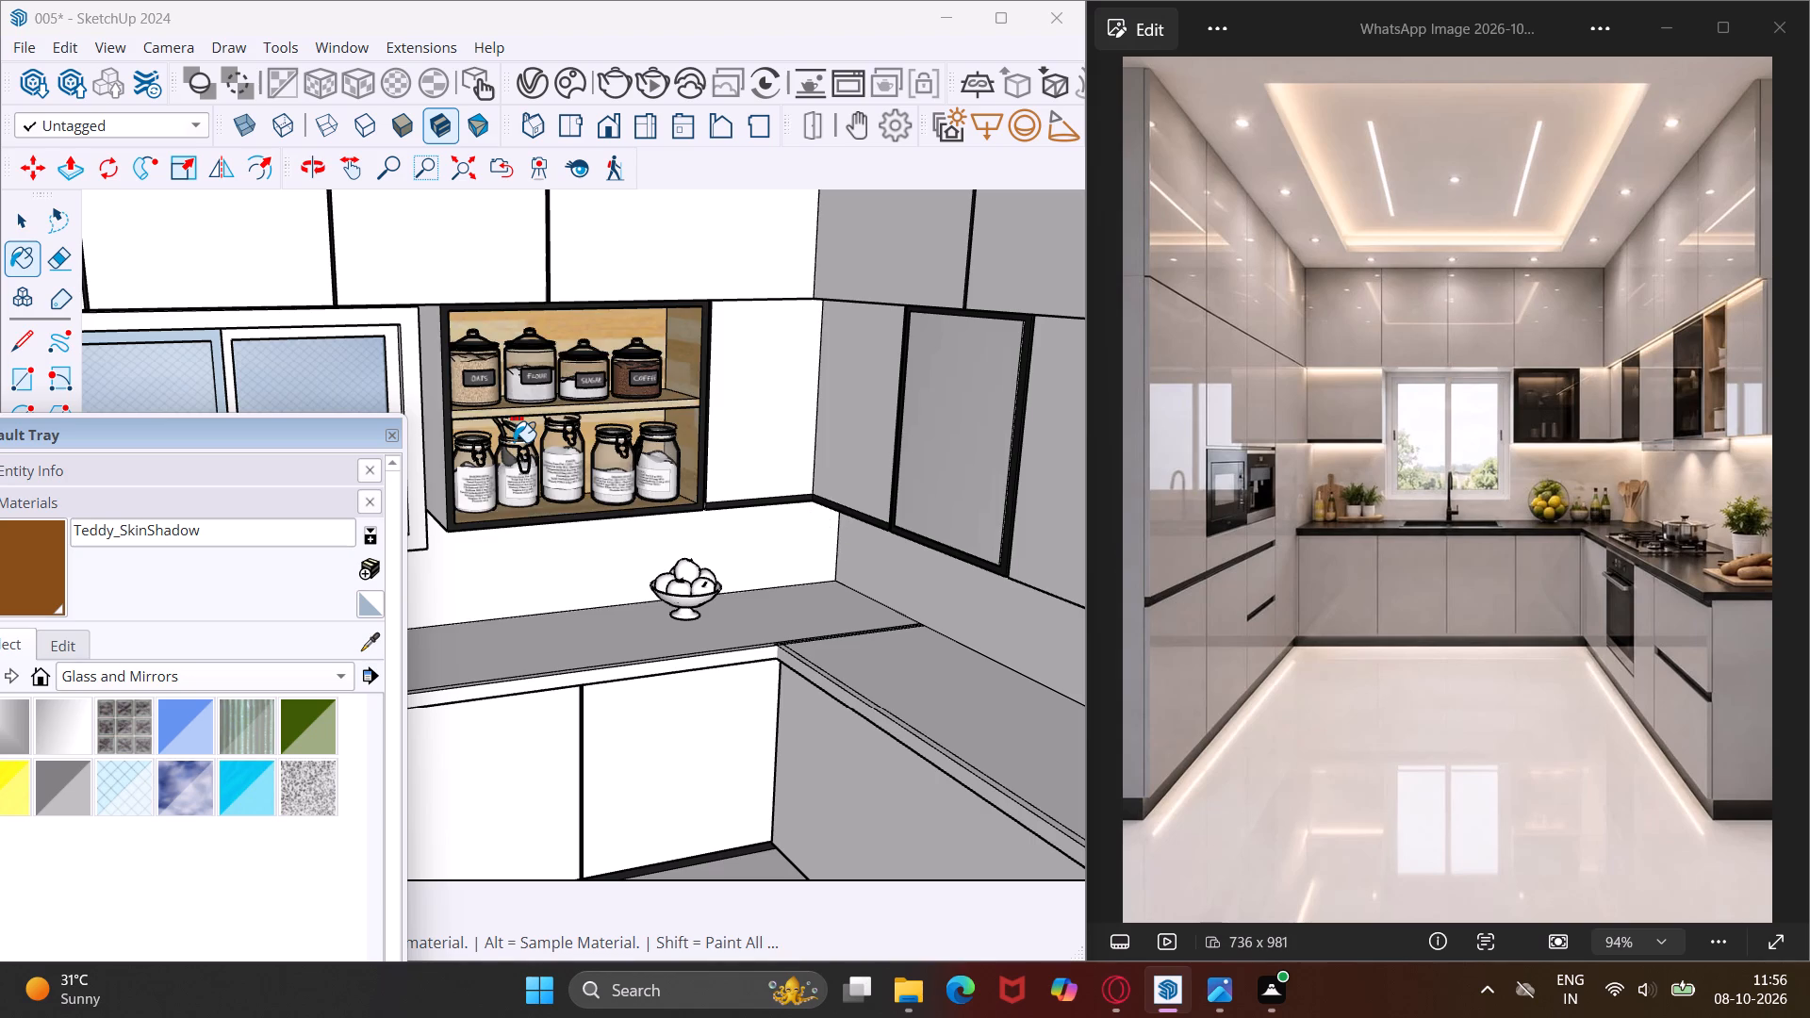
key("ctrl+z")
key("ctrl+z")
key("ctrl+z")
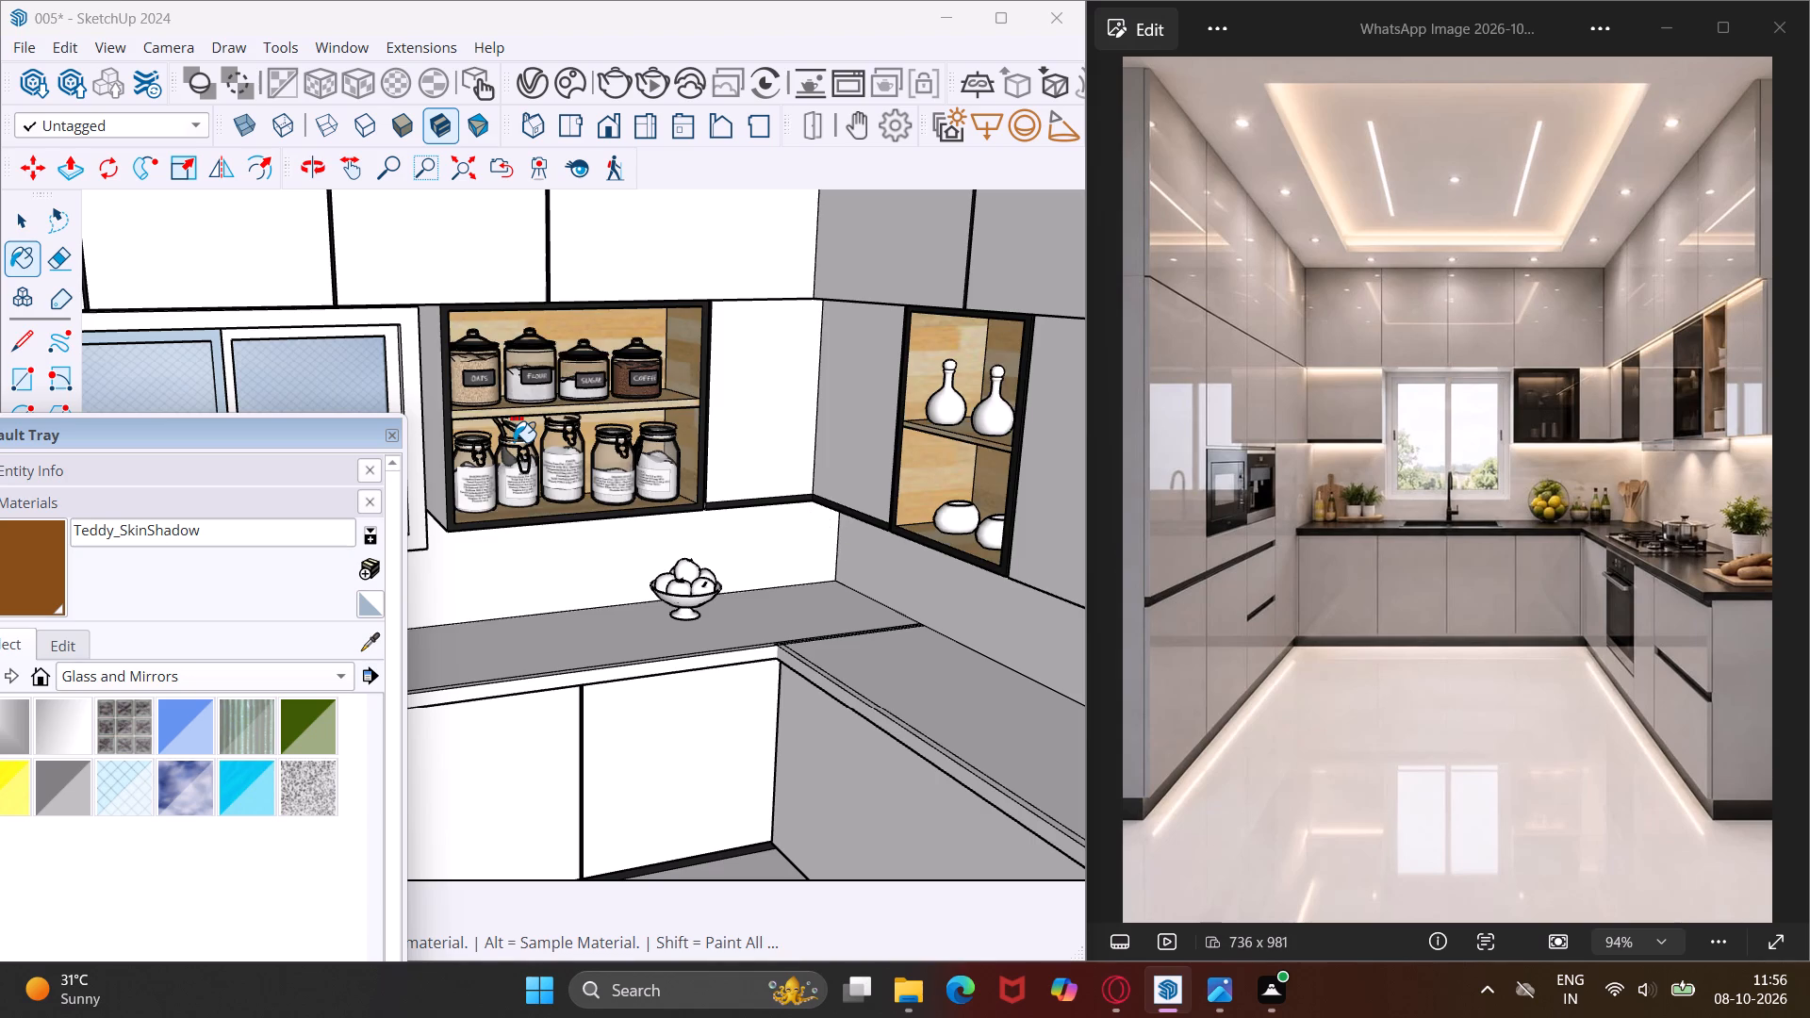
Examine the loose mirror panel outside the kitchen and the open shelf cabinets.
scroll(482, 417, "down", 14)
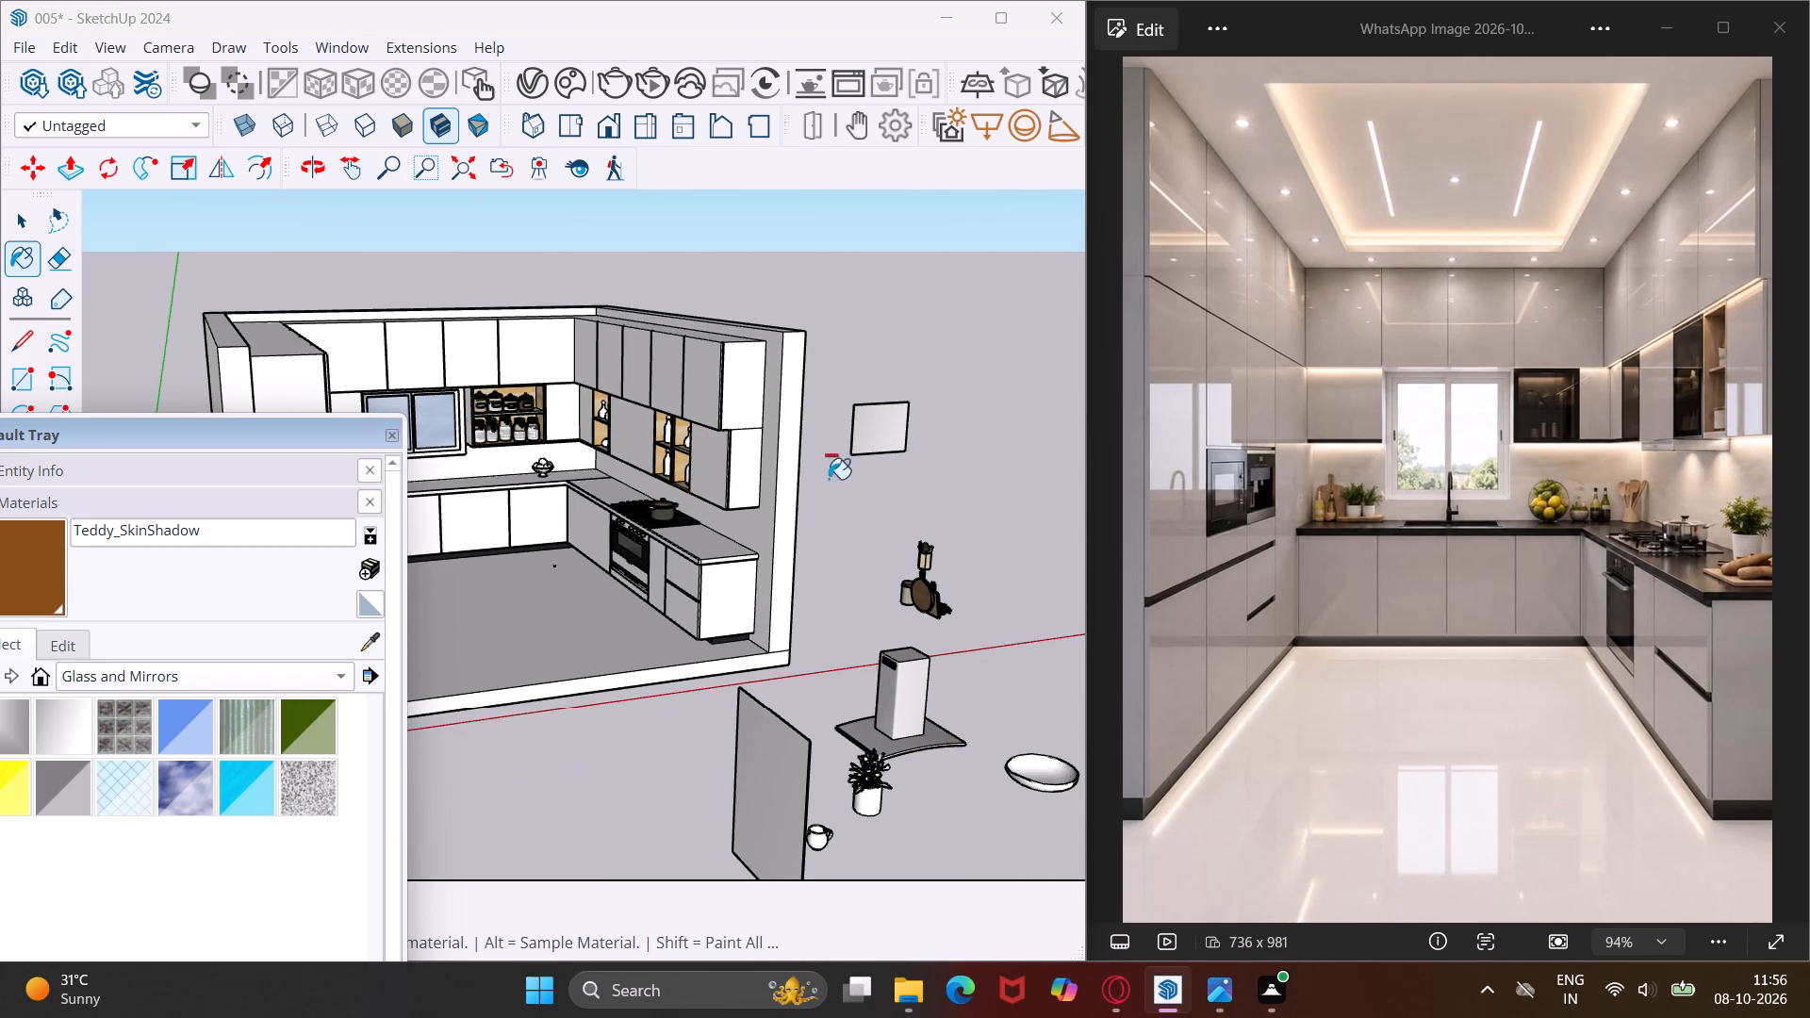
scroll(897, 442, "up", 6)
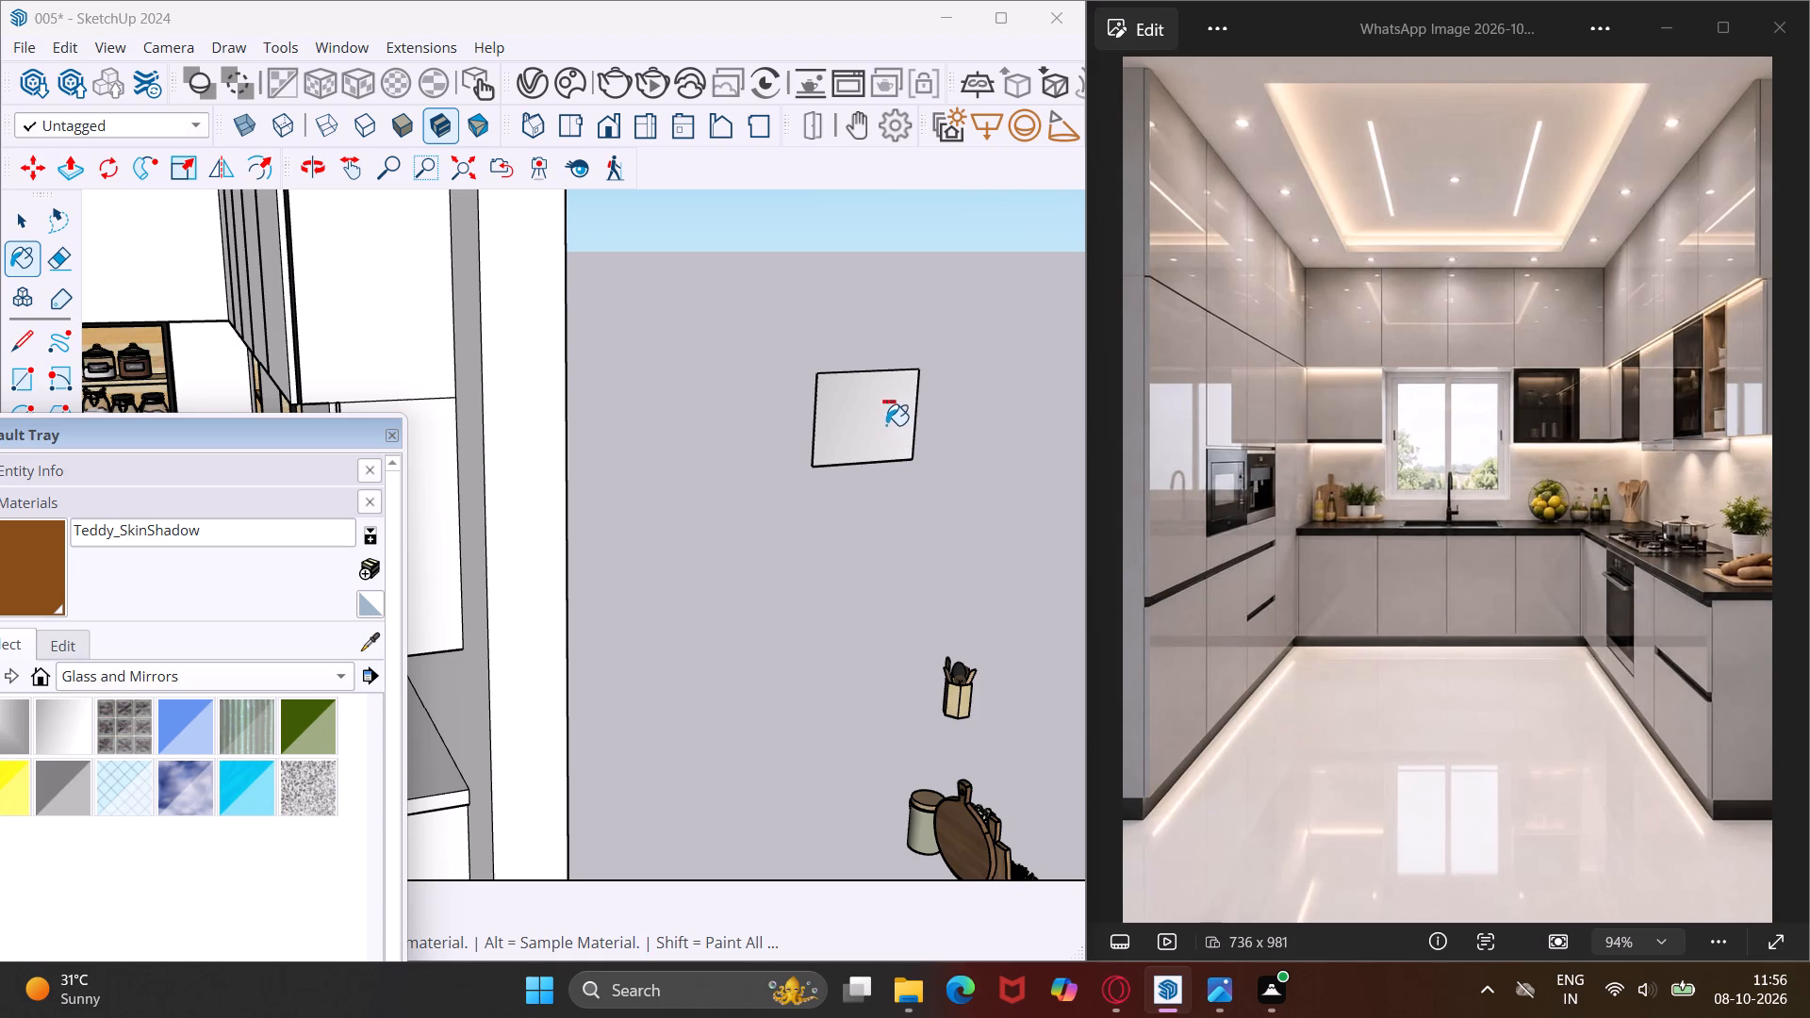
scroll(885, 424, "down", 1)
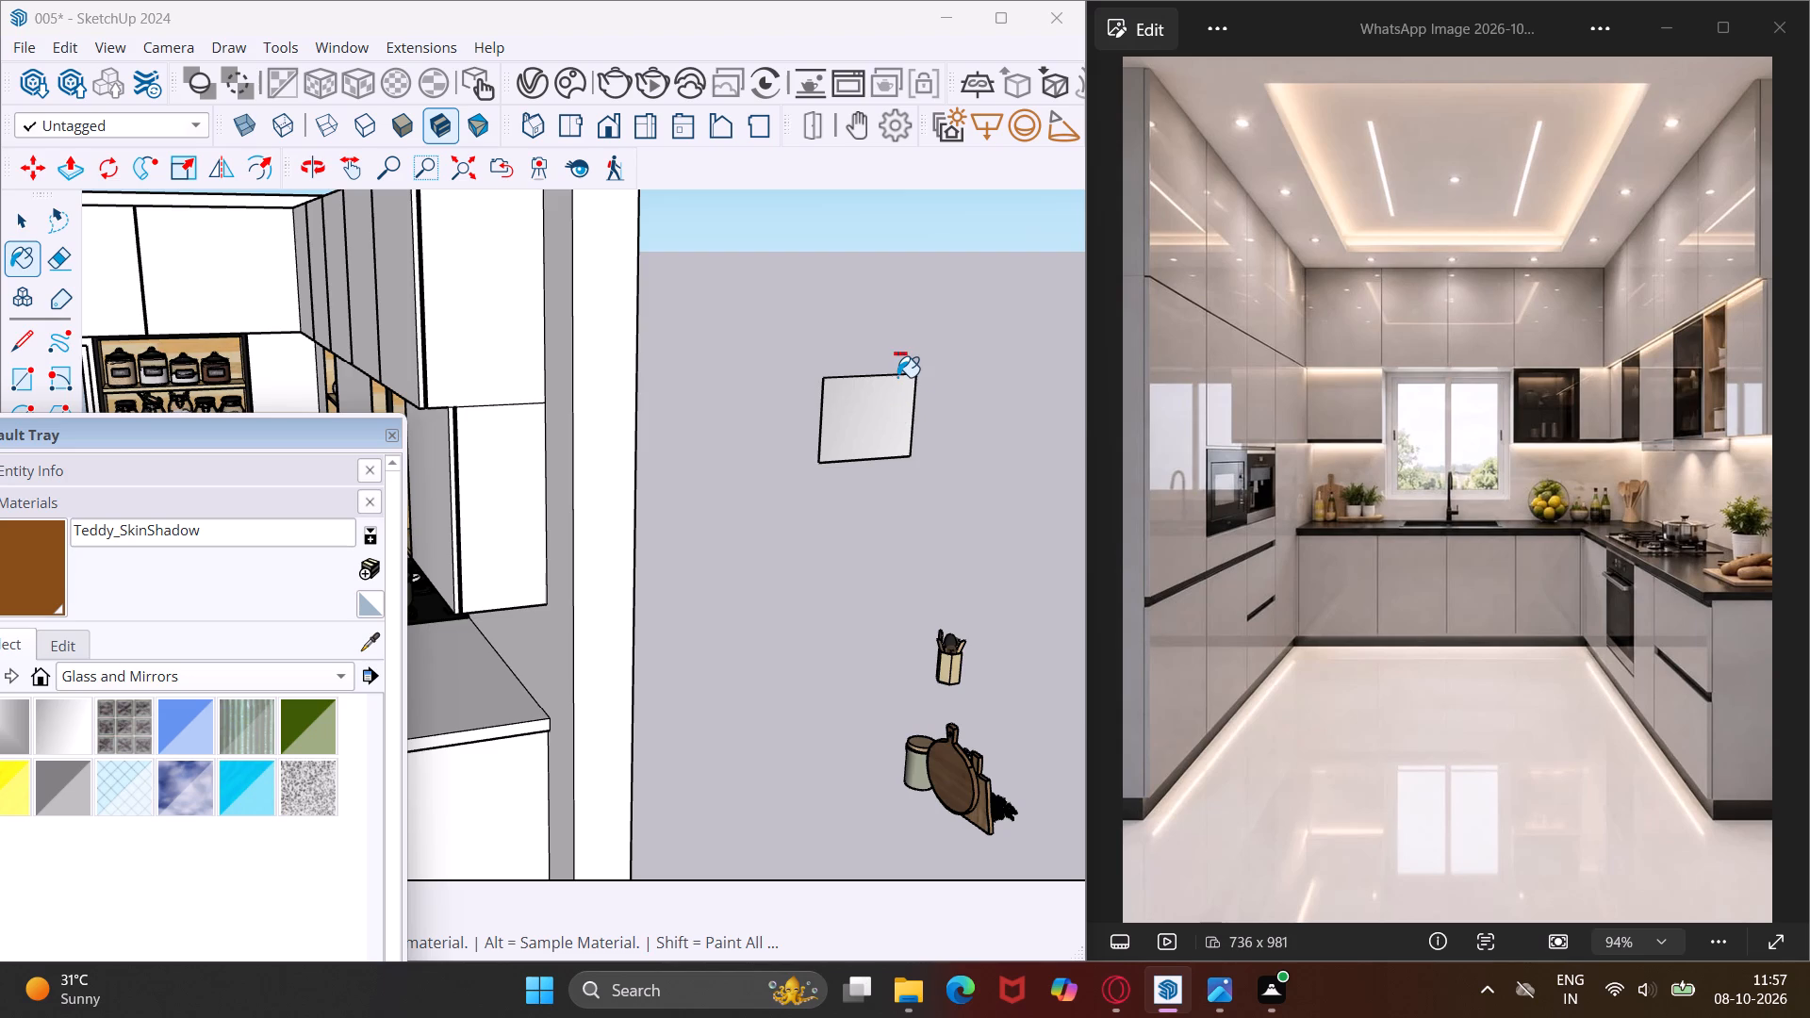
scroll(906, 395, "down", 1)
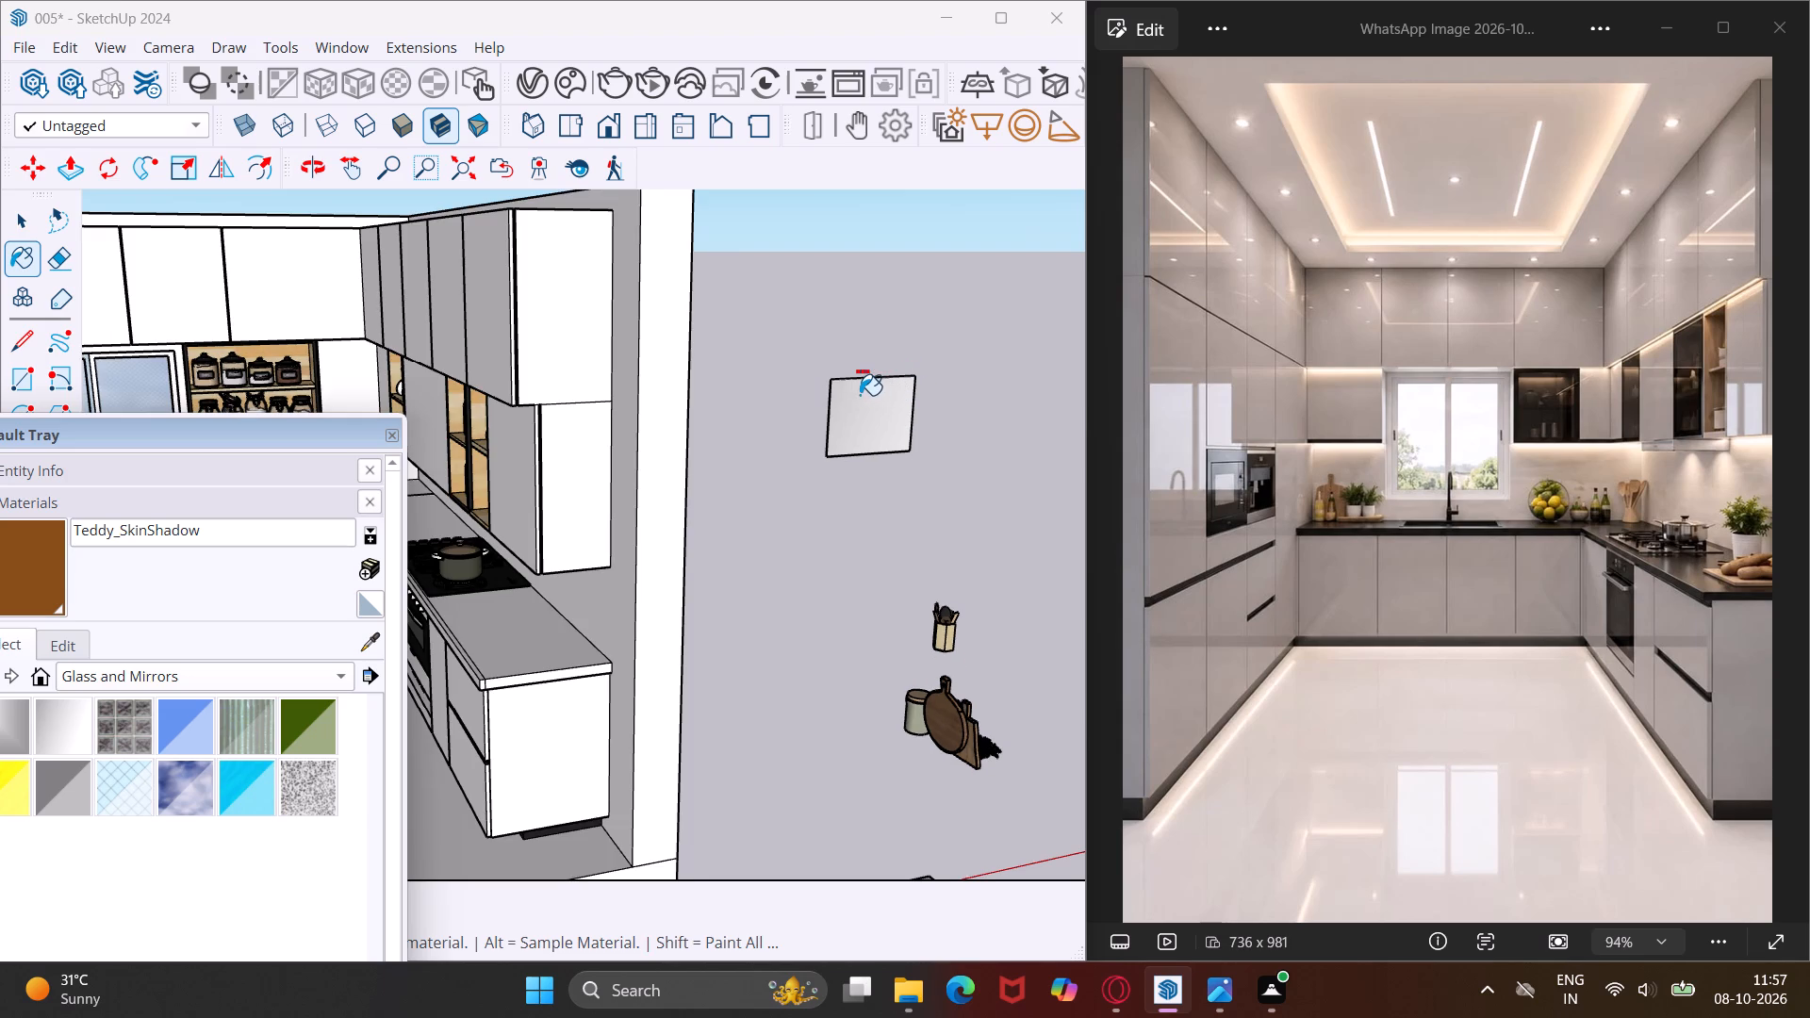
middle_click_drag(860, 395, 910, 395)
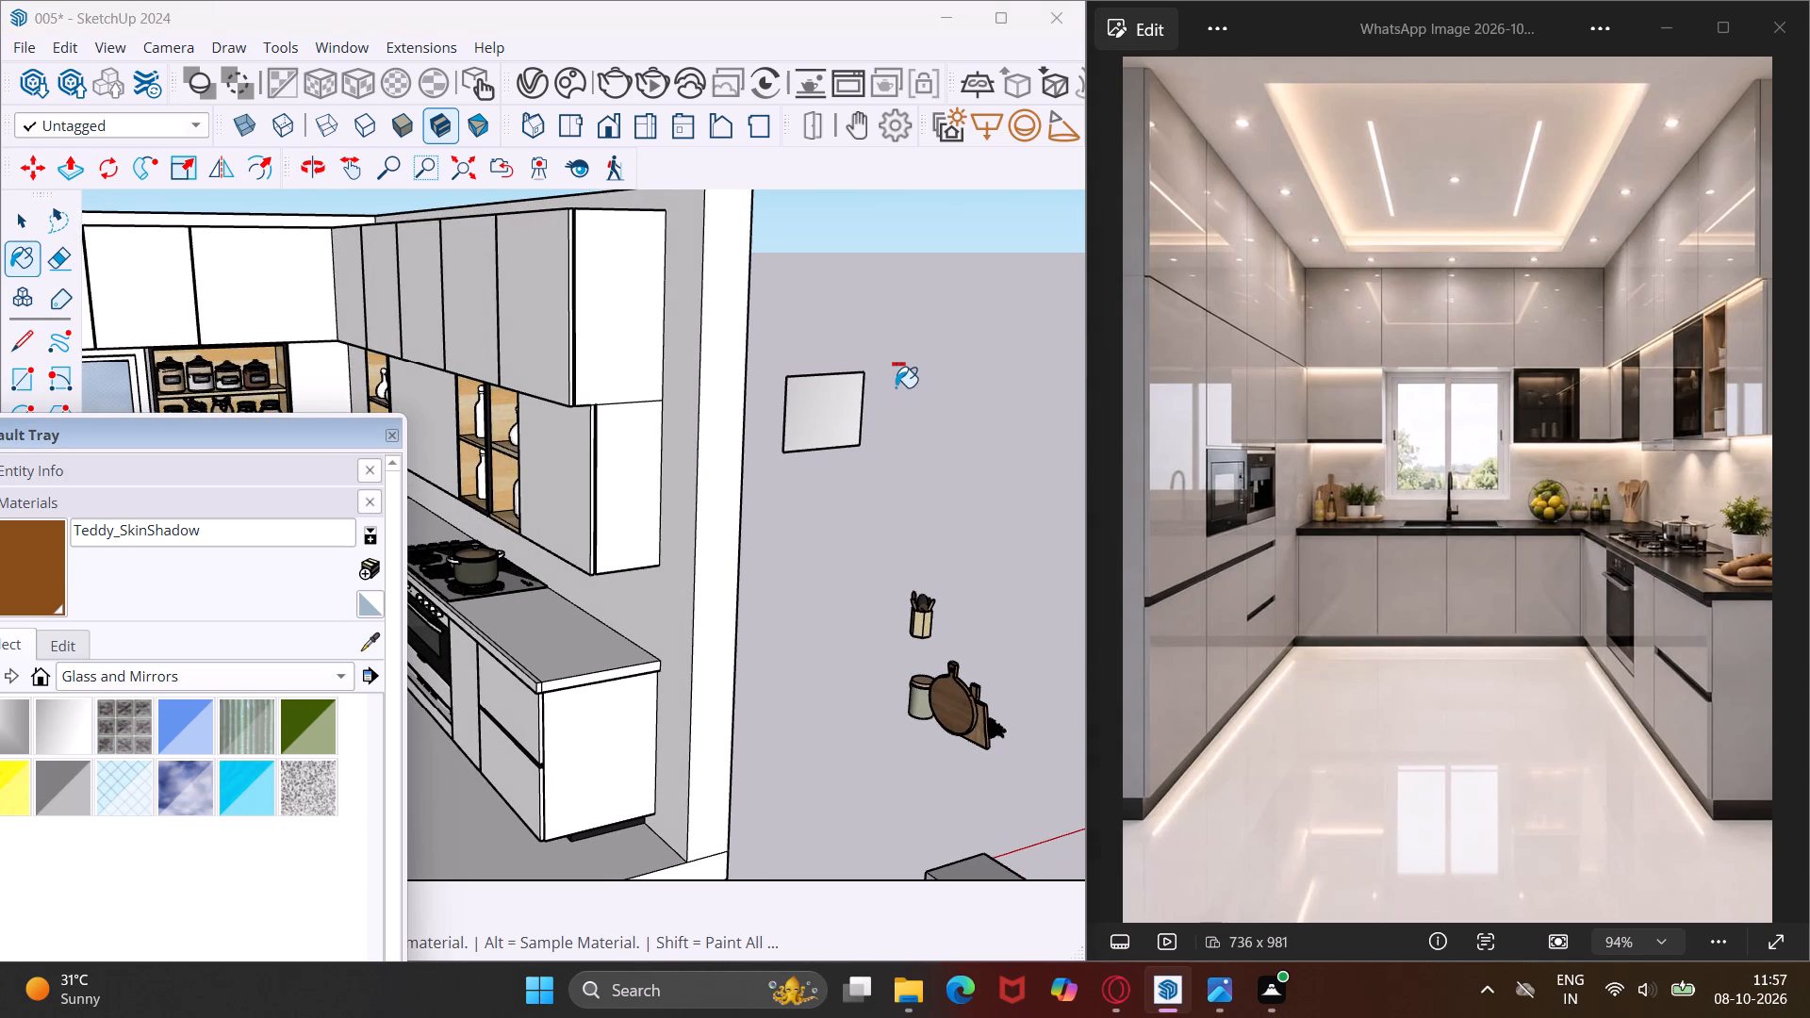
scroll(884, 387, "down", 4)
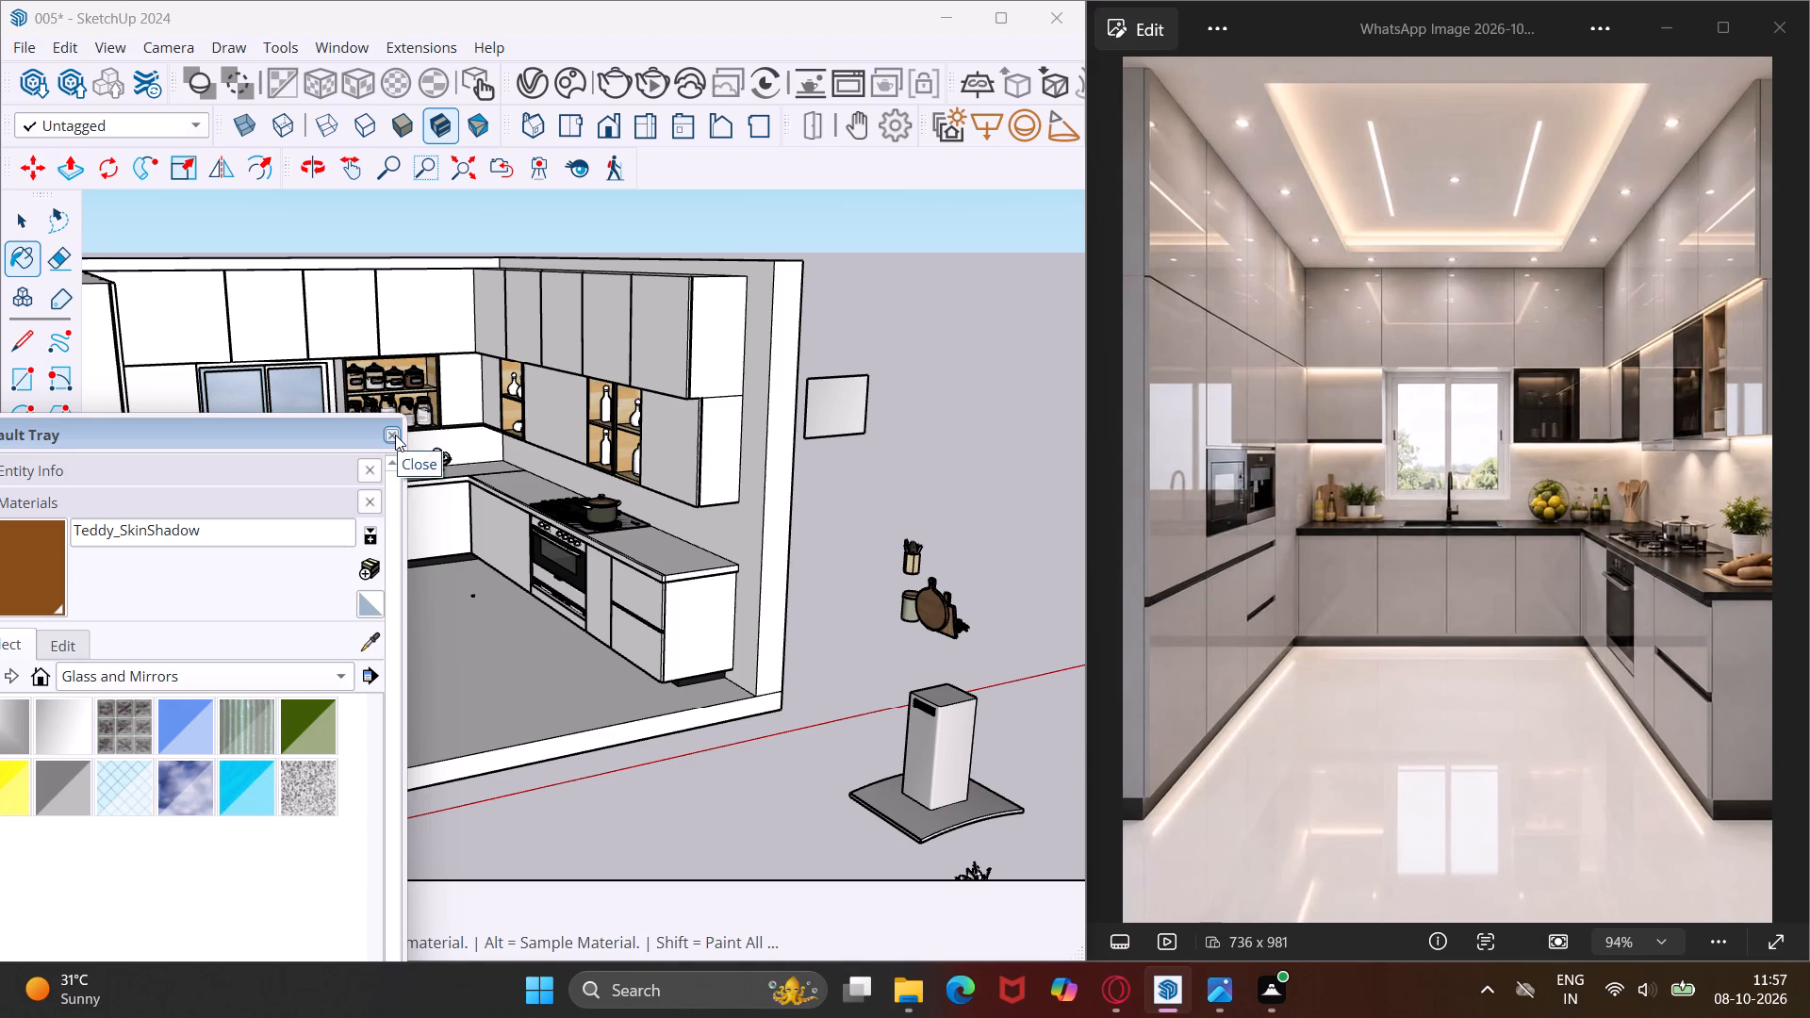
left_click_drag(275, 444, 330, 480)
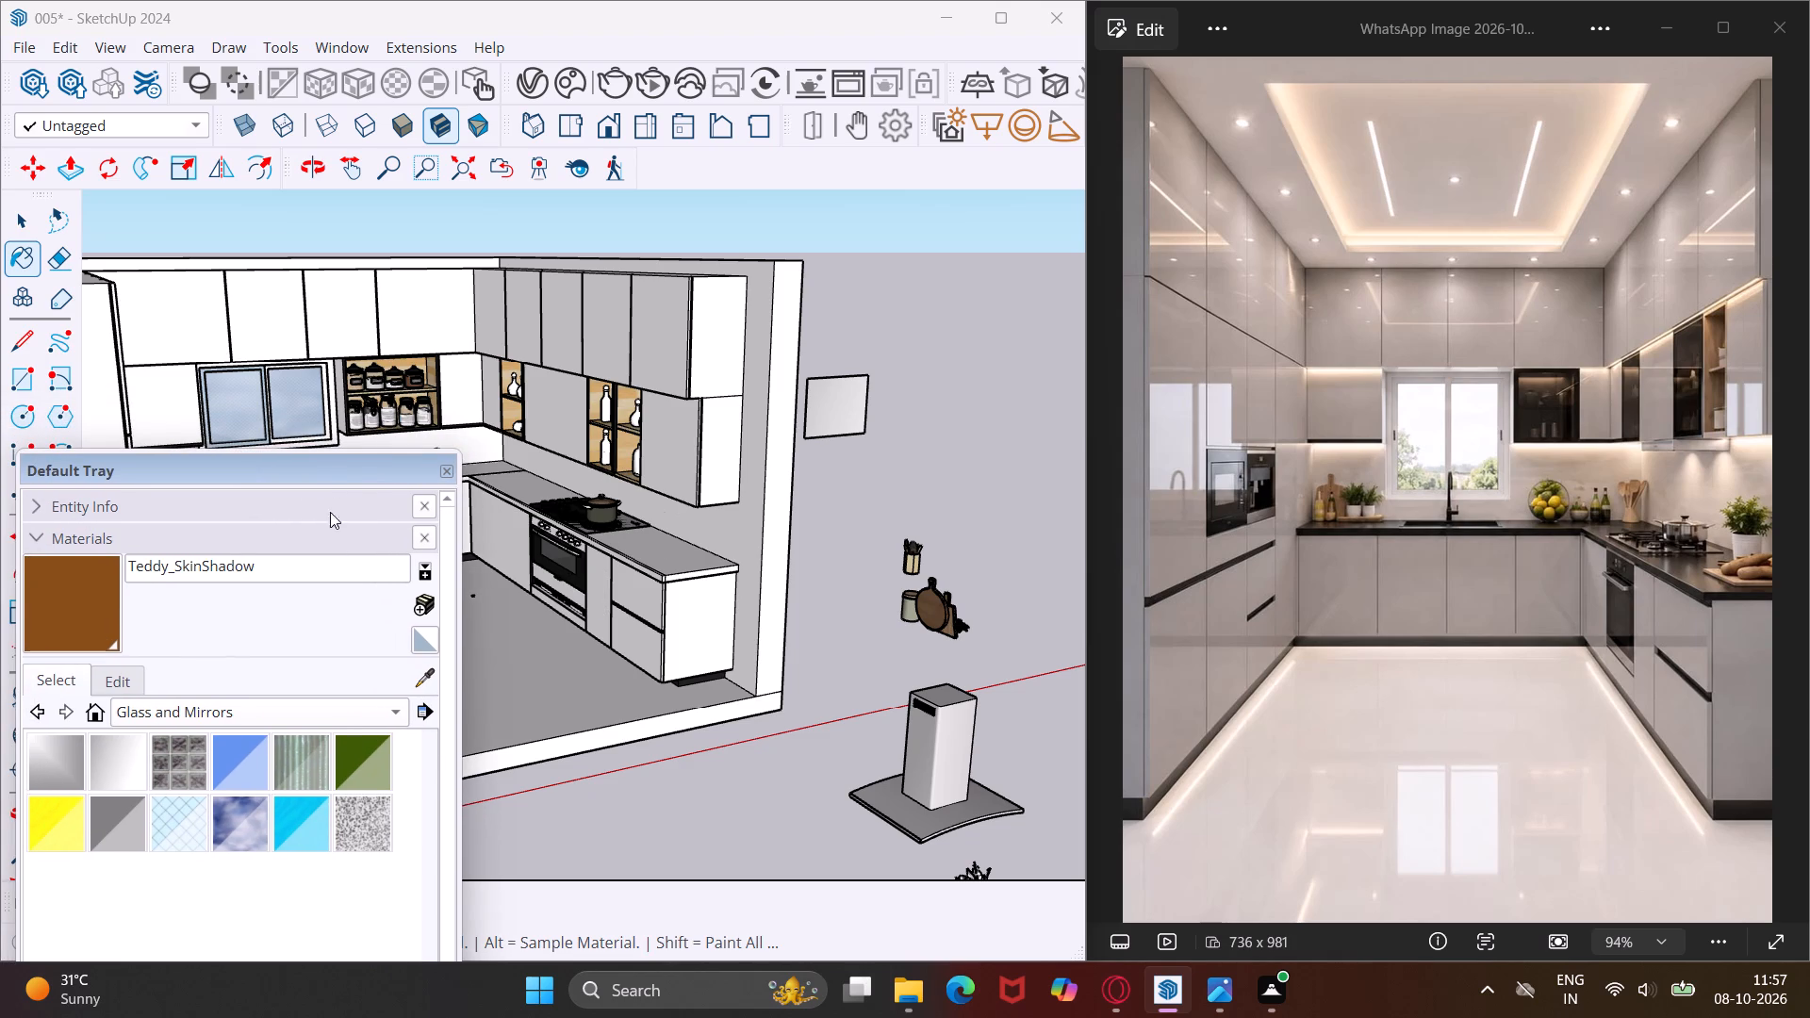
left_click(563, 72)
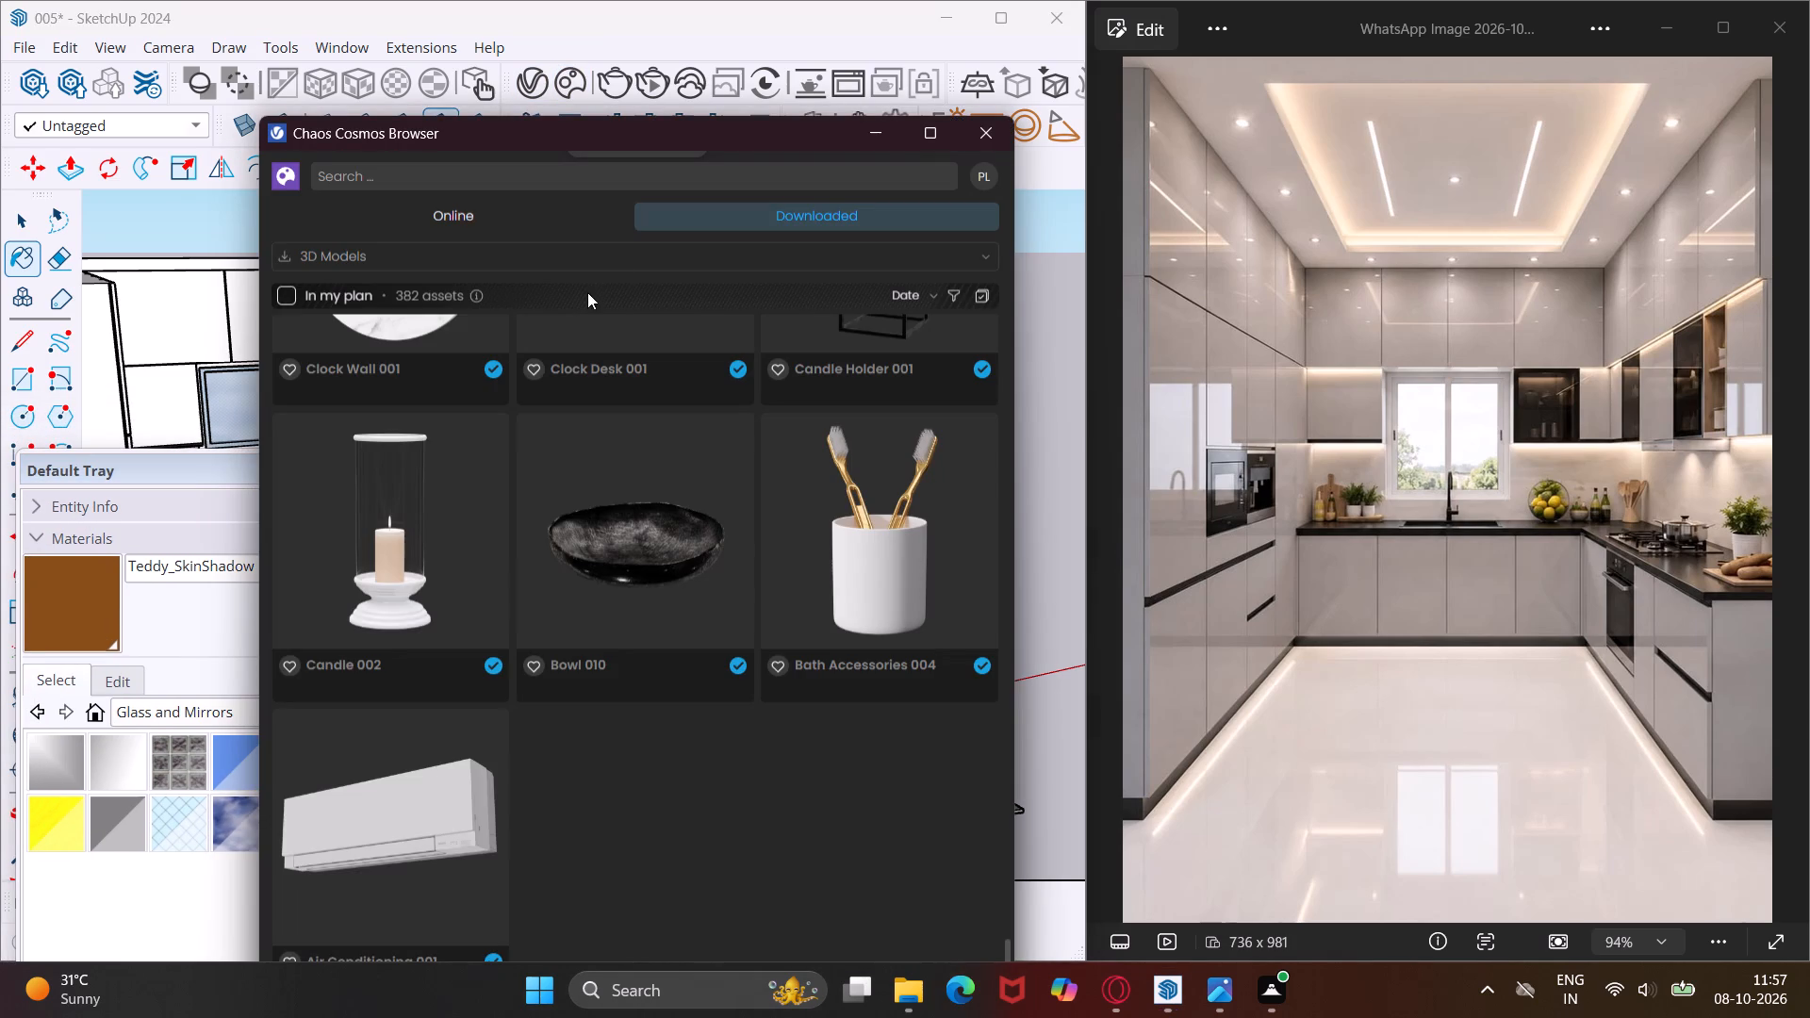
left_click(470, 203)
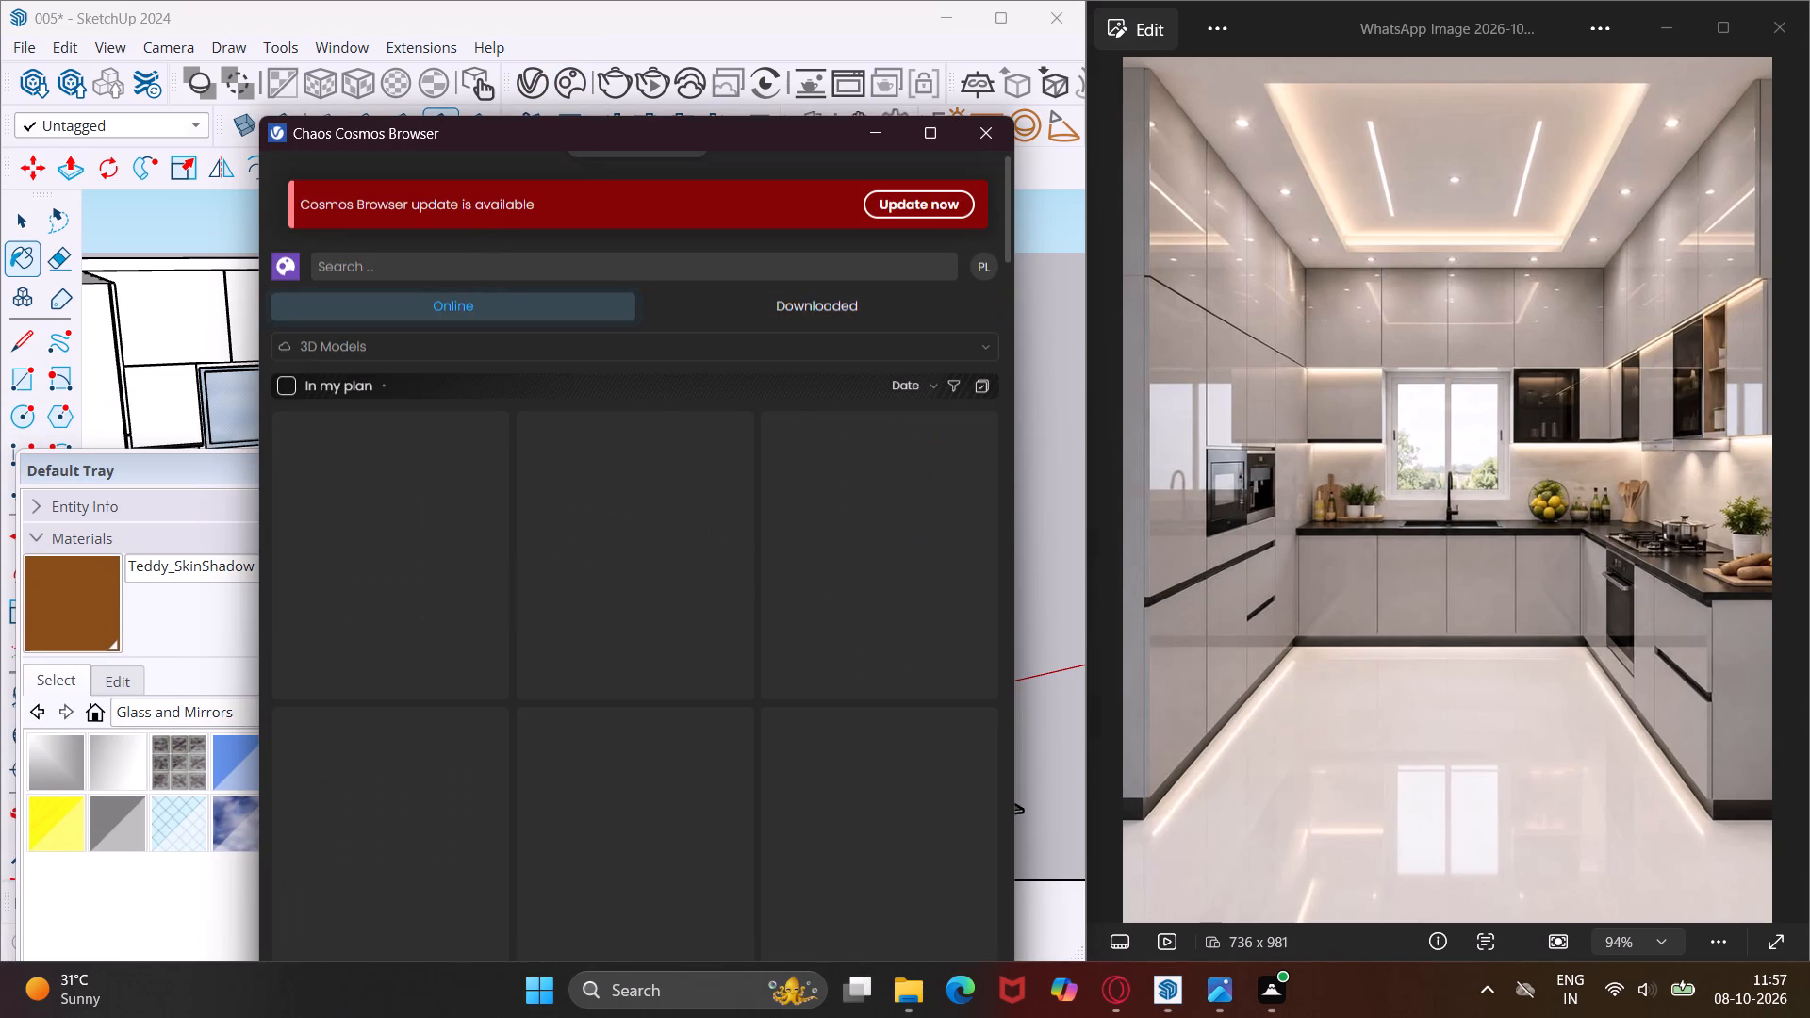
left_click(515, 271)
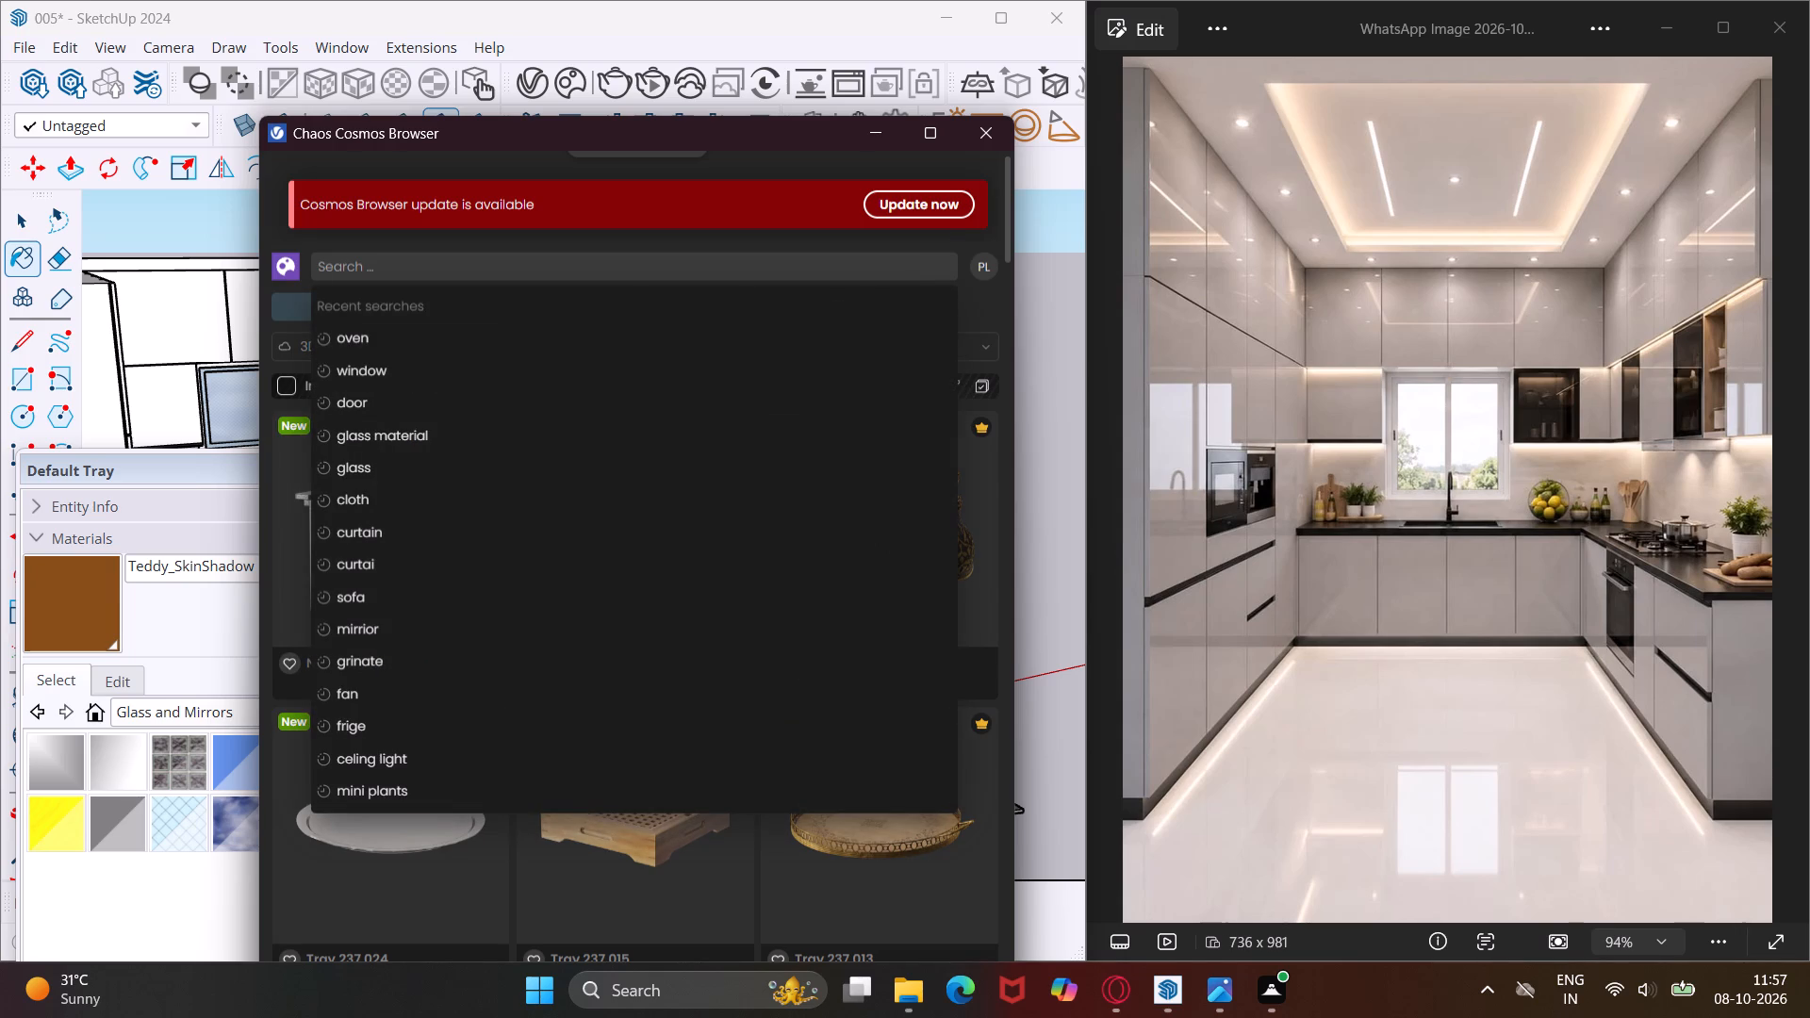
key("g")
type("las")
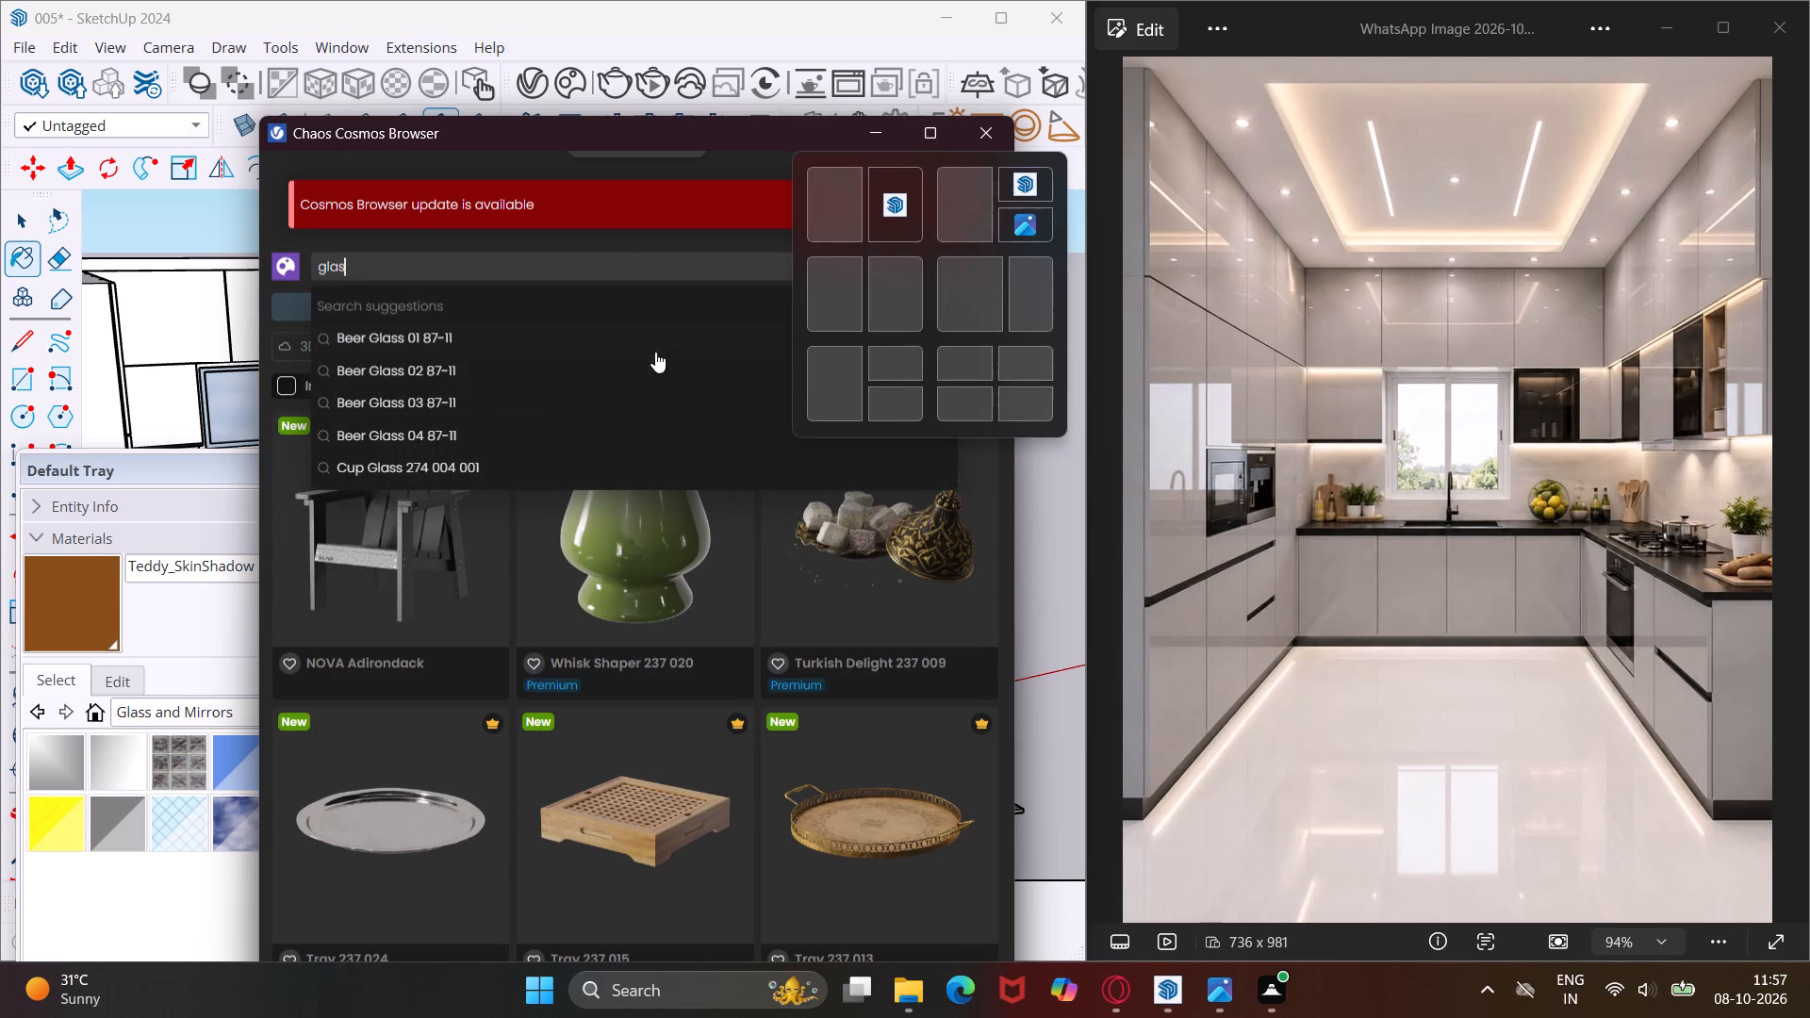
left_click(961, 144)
Search the Chaos Cosmos library for glass from the V-Ray Asset Editor and look through the first materials.
left_click(536, 74)
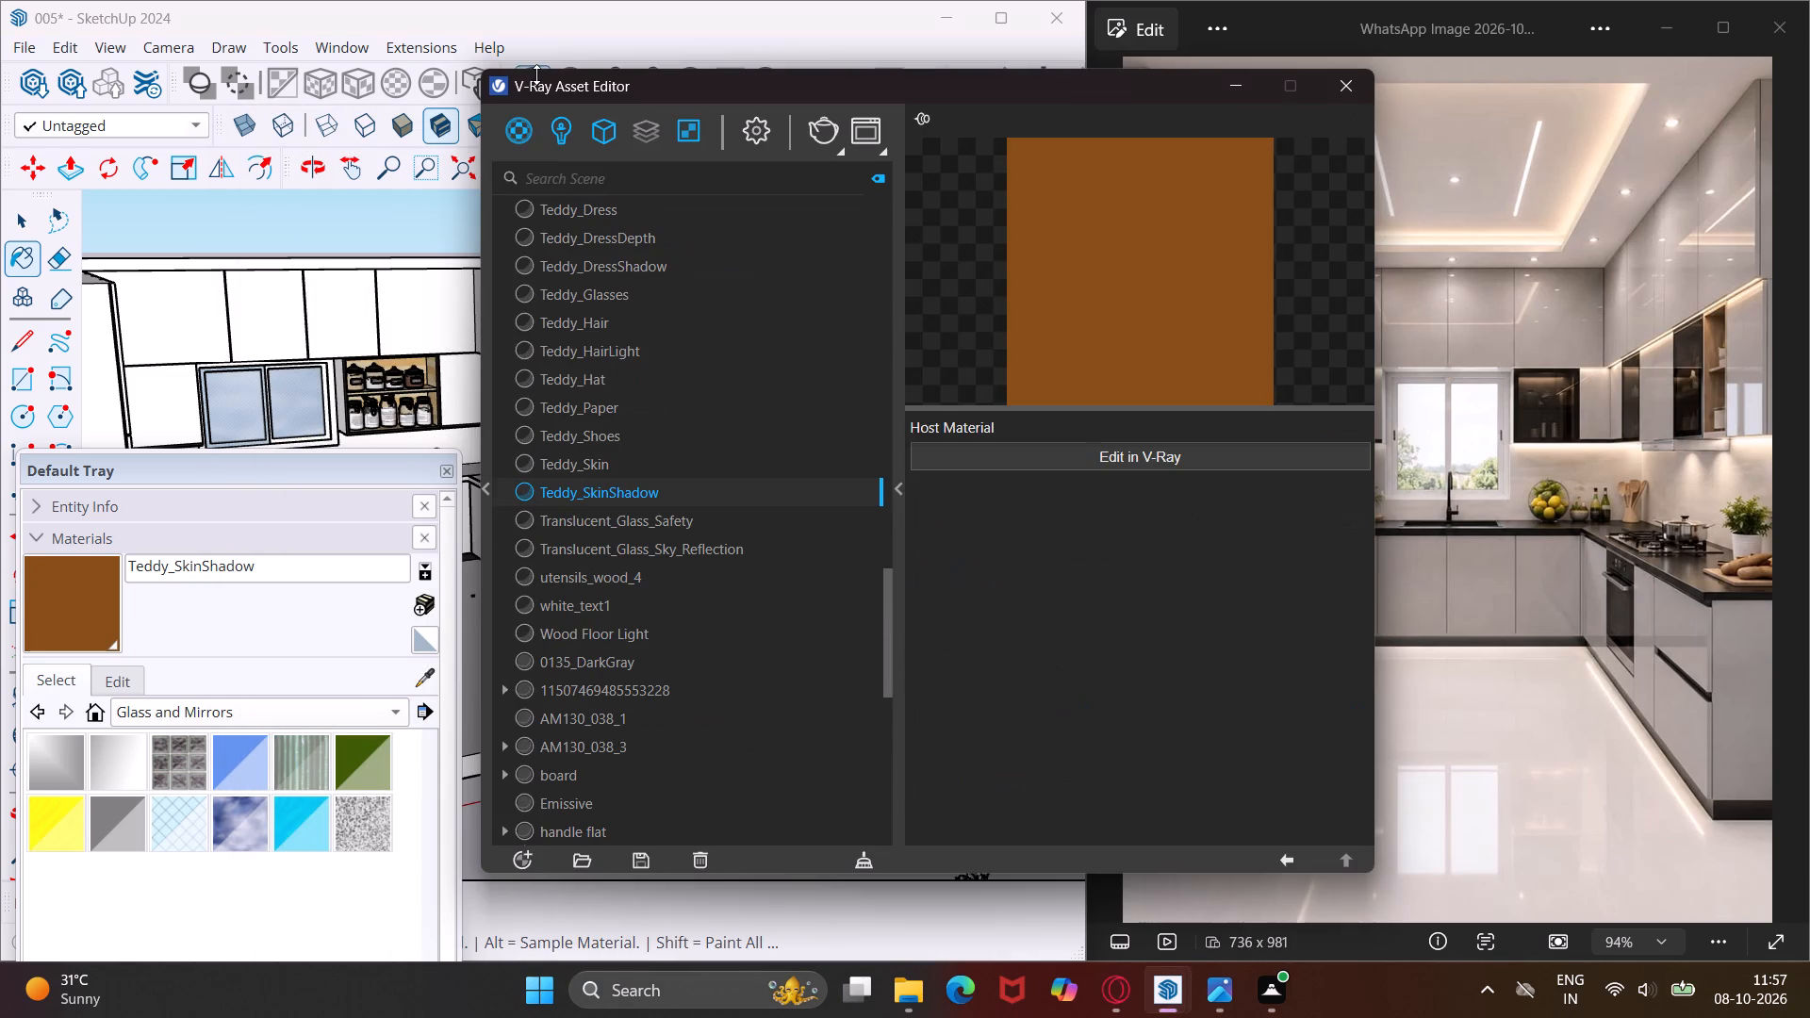
left_click(489, 482)
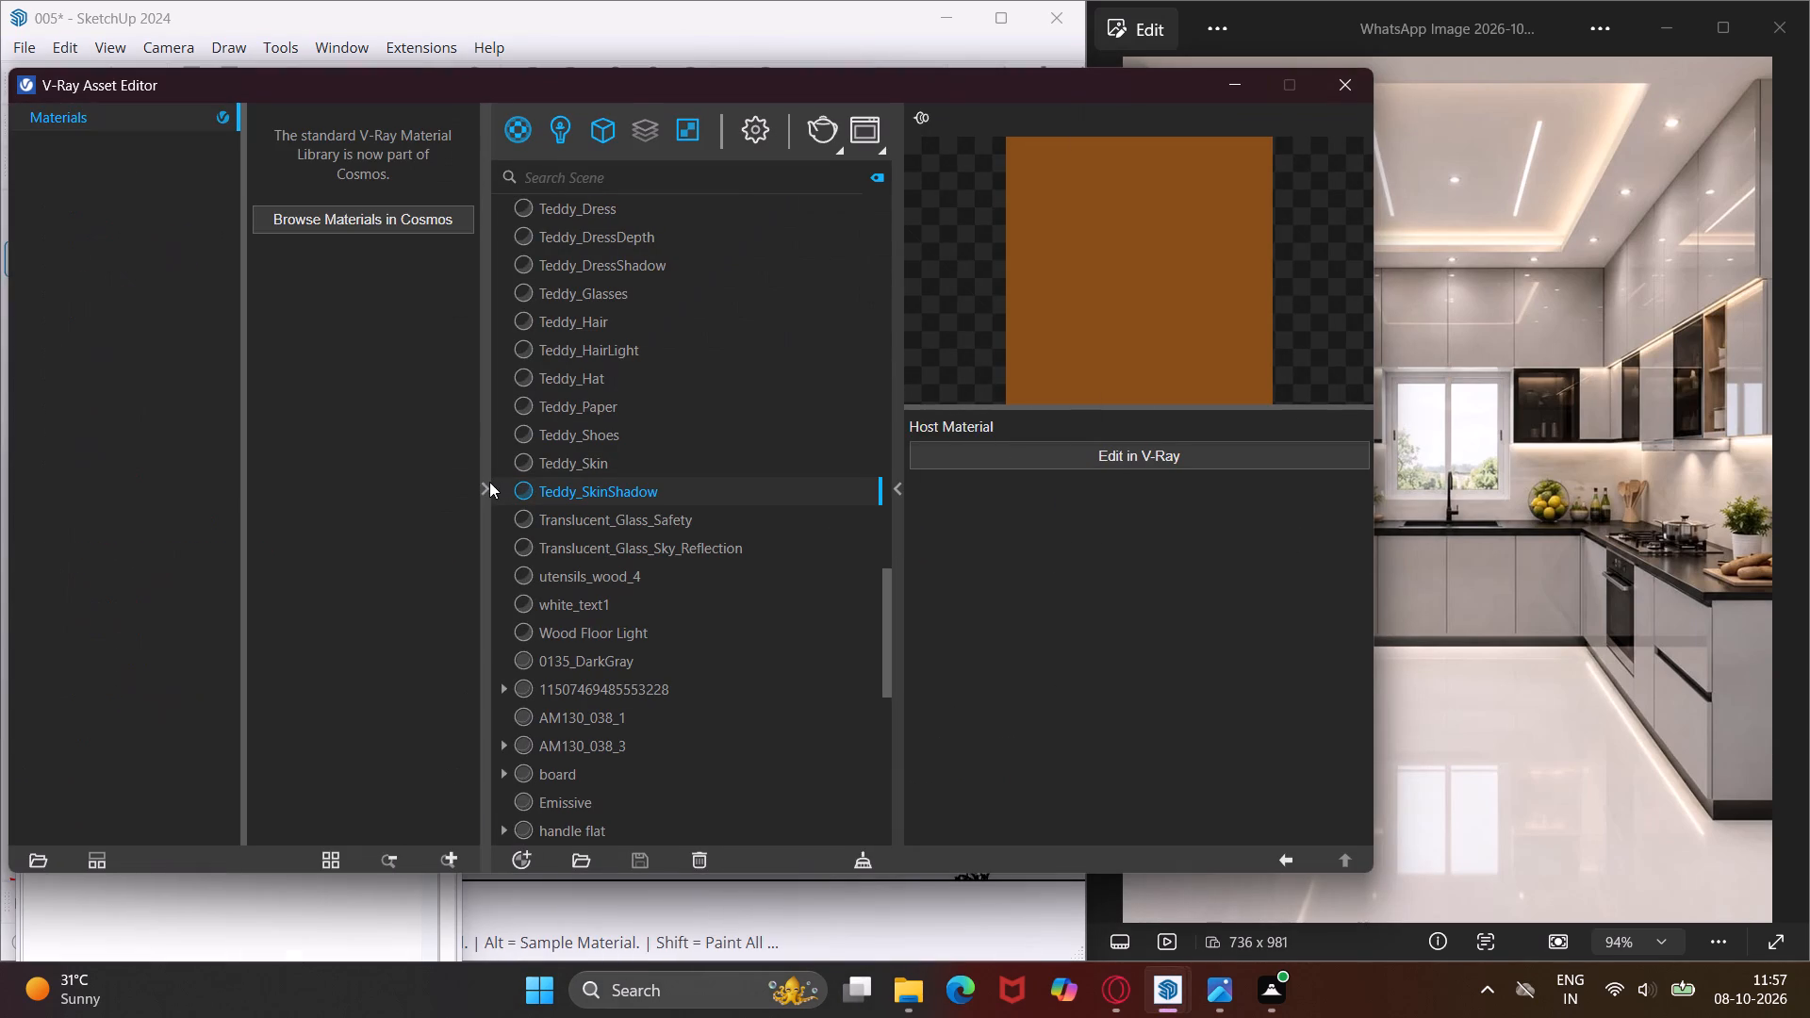
left_click(405, 223)
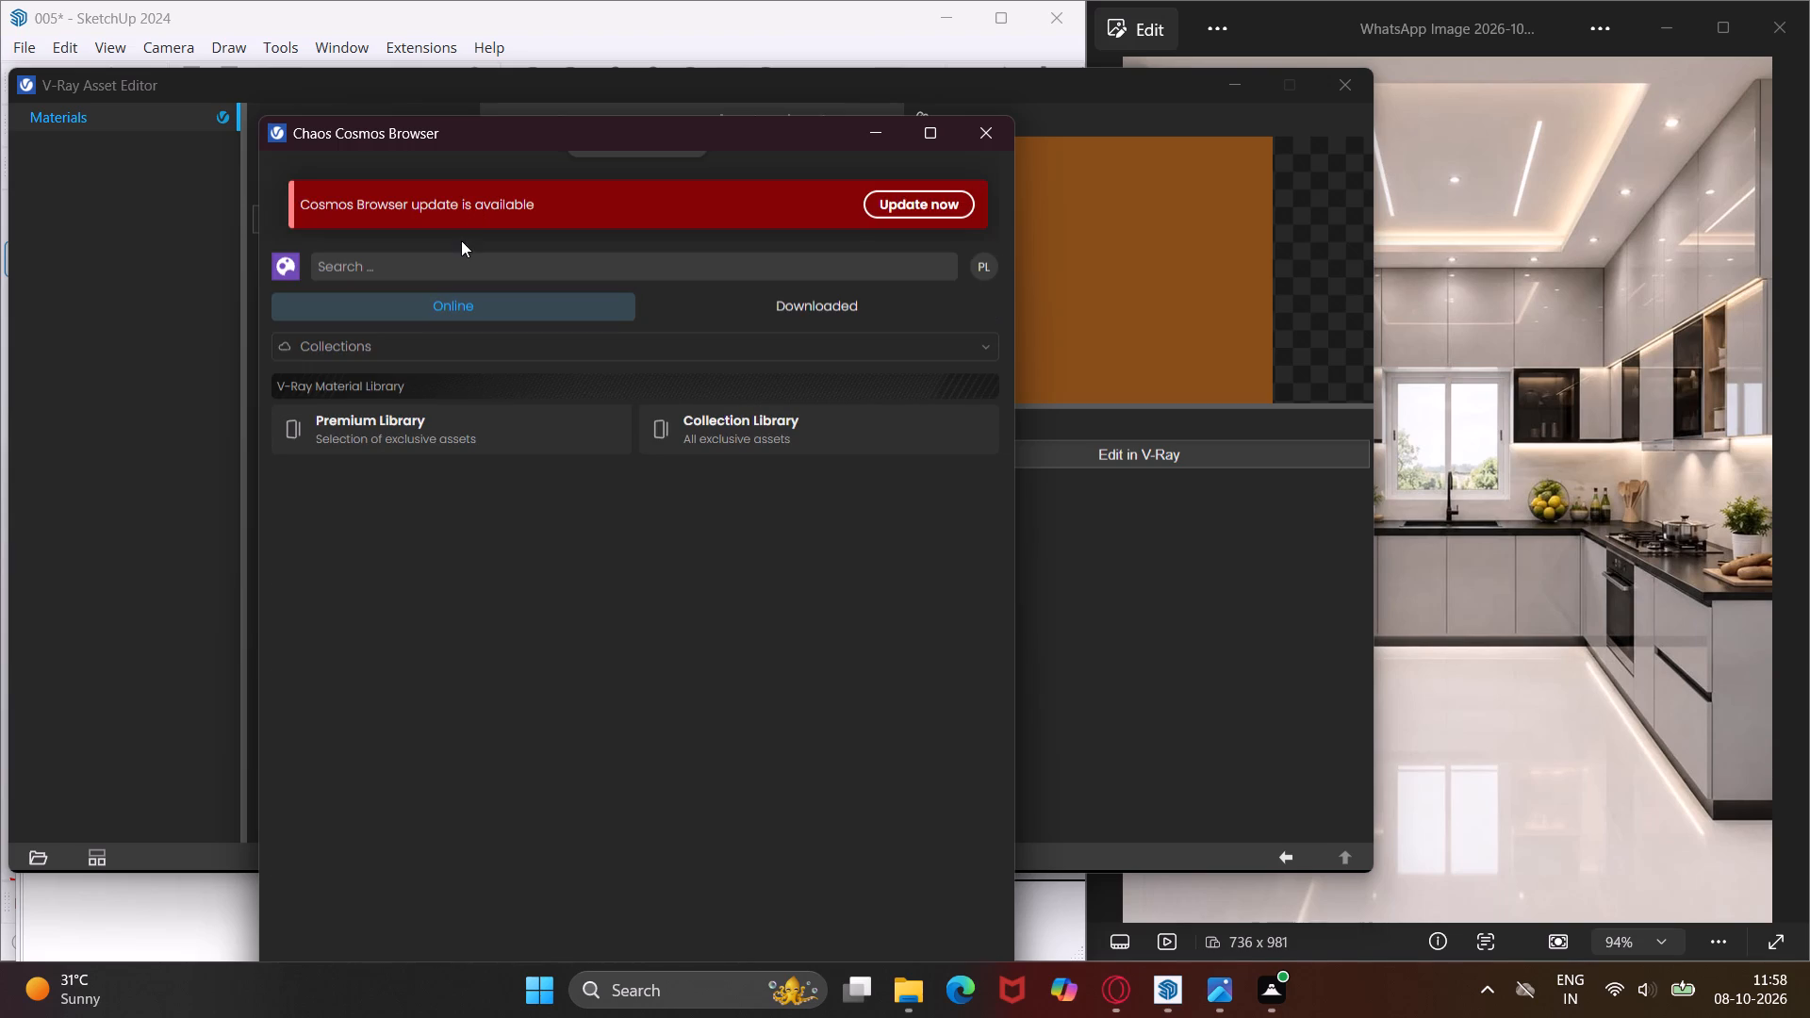
left_click(464, 258)
type("glass")
key("Return")
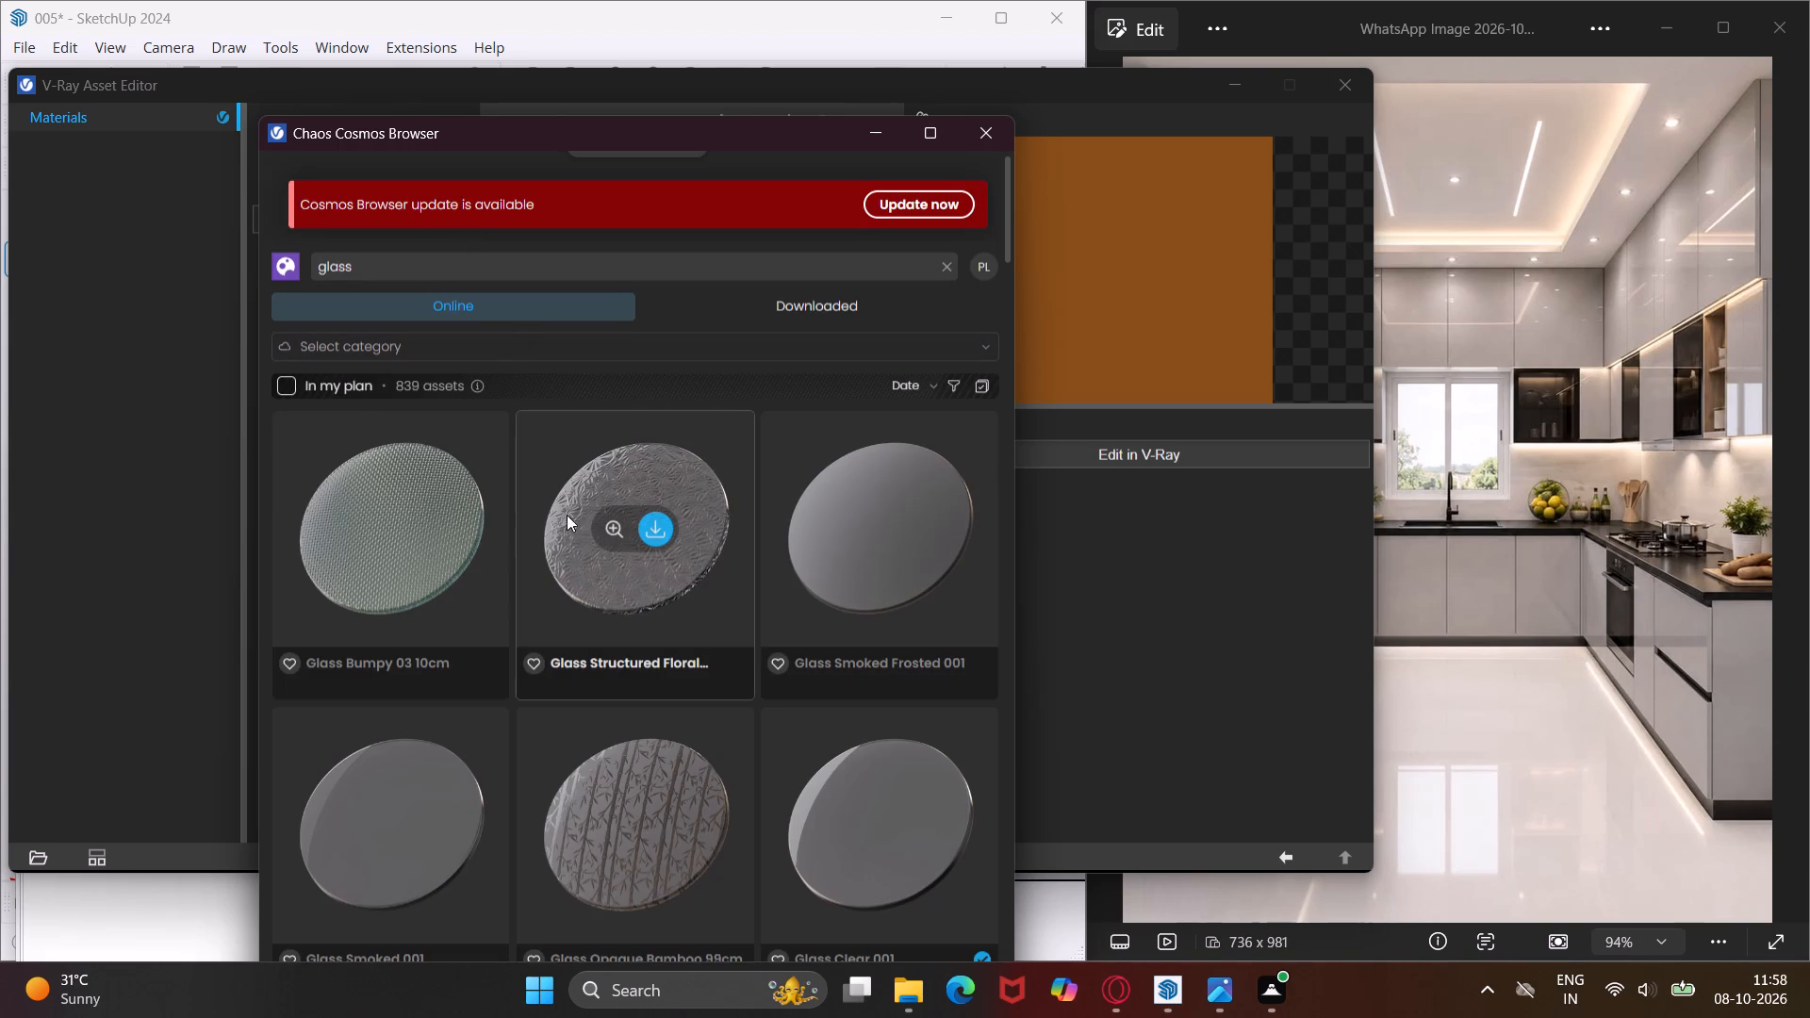
scroll(680, 607, "down", 5)
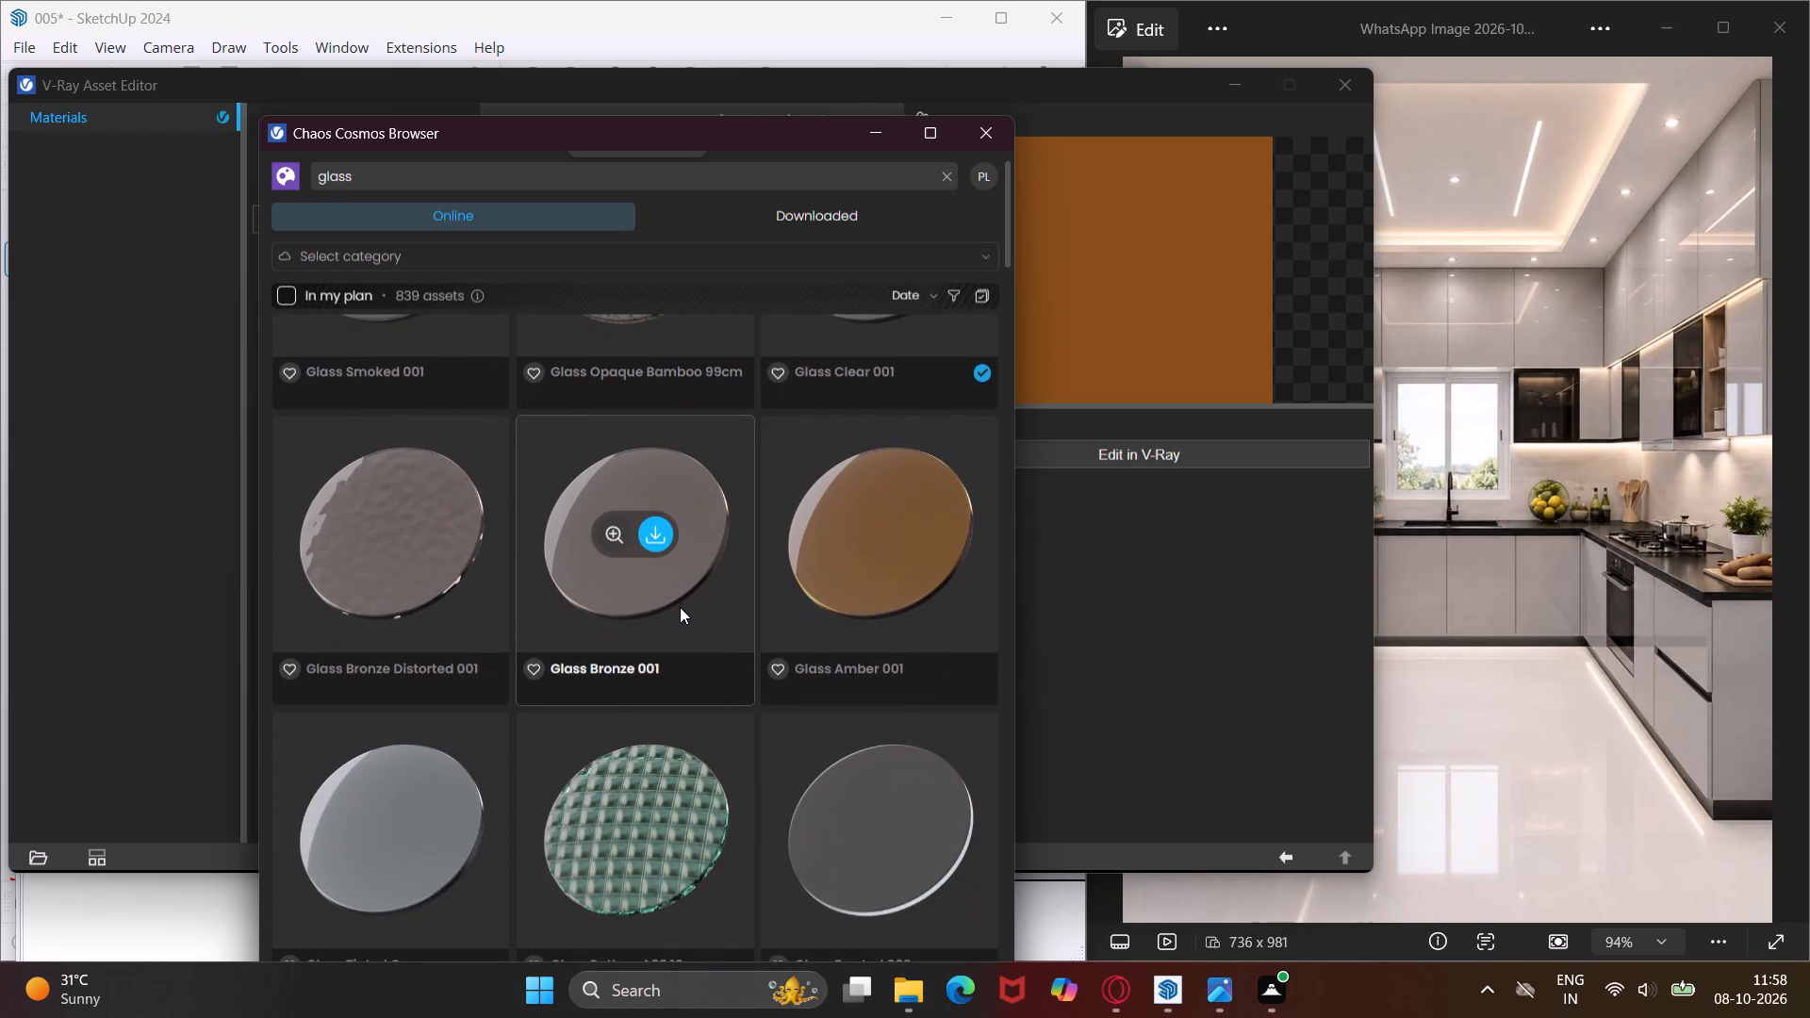
scroll(340, 253, "up", 1)
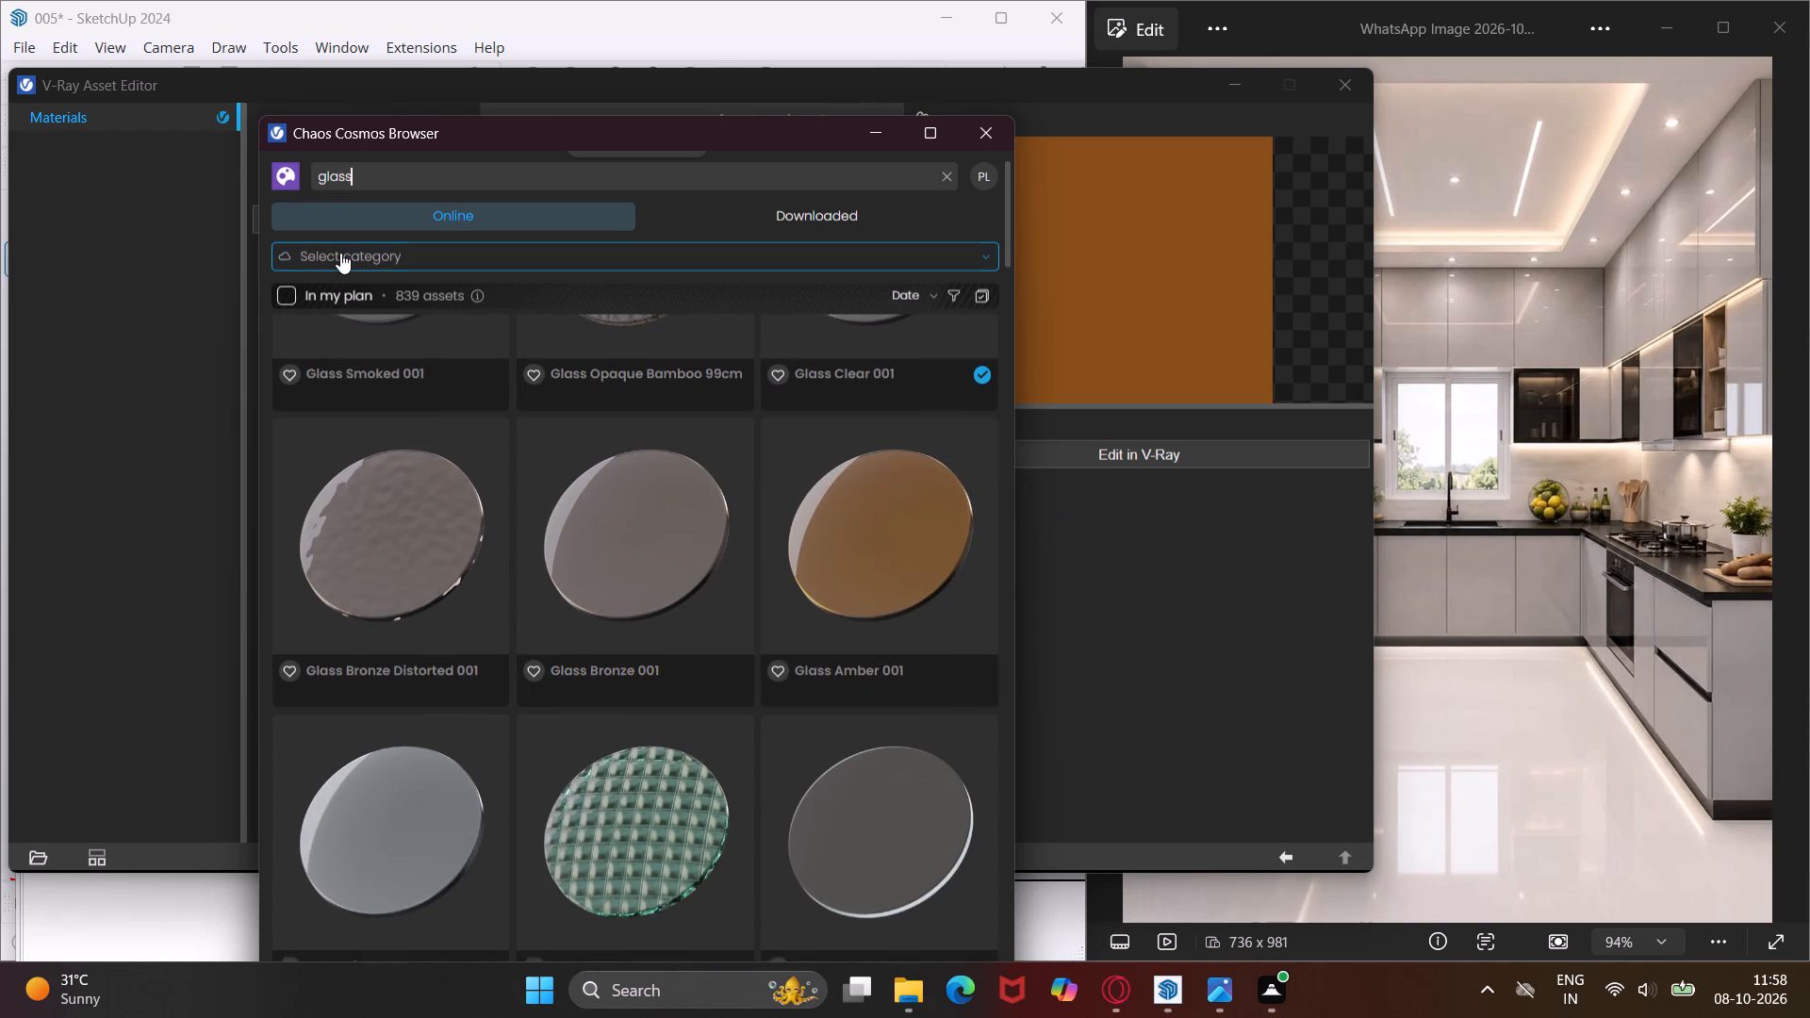
scroll(340, 253, "up", 4)
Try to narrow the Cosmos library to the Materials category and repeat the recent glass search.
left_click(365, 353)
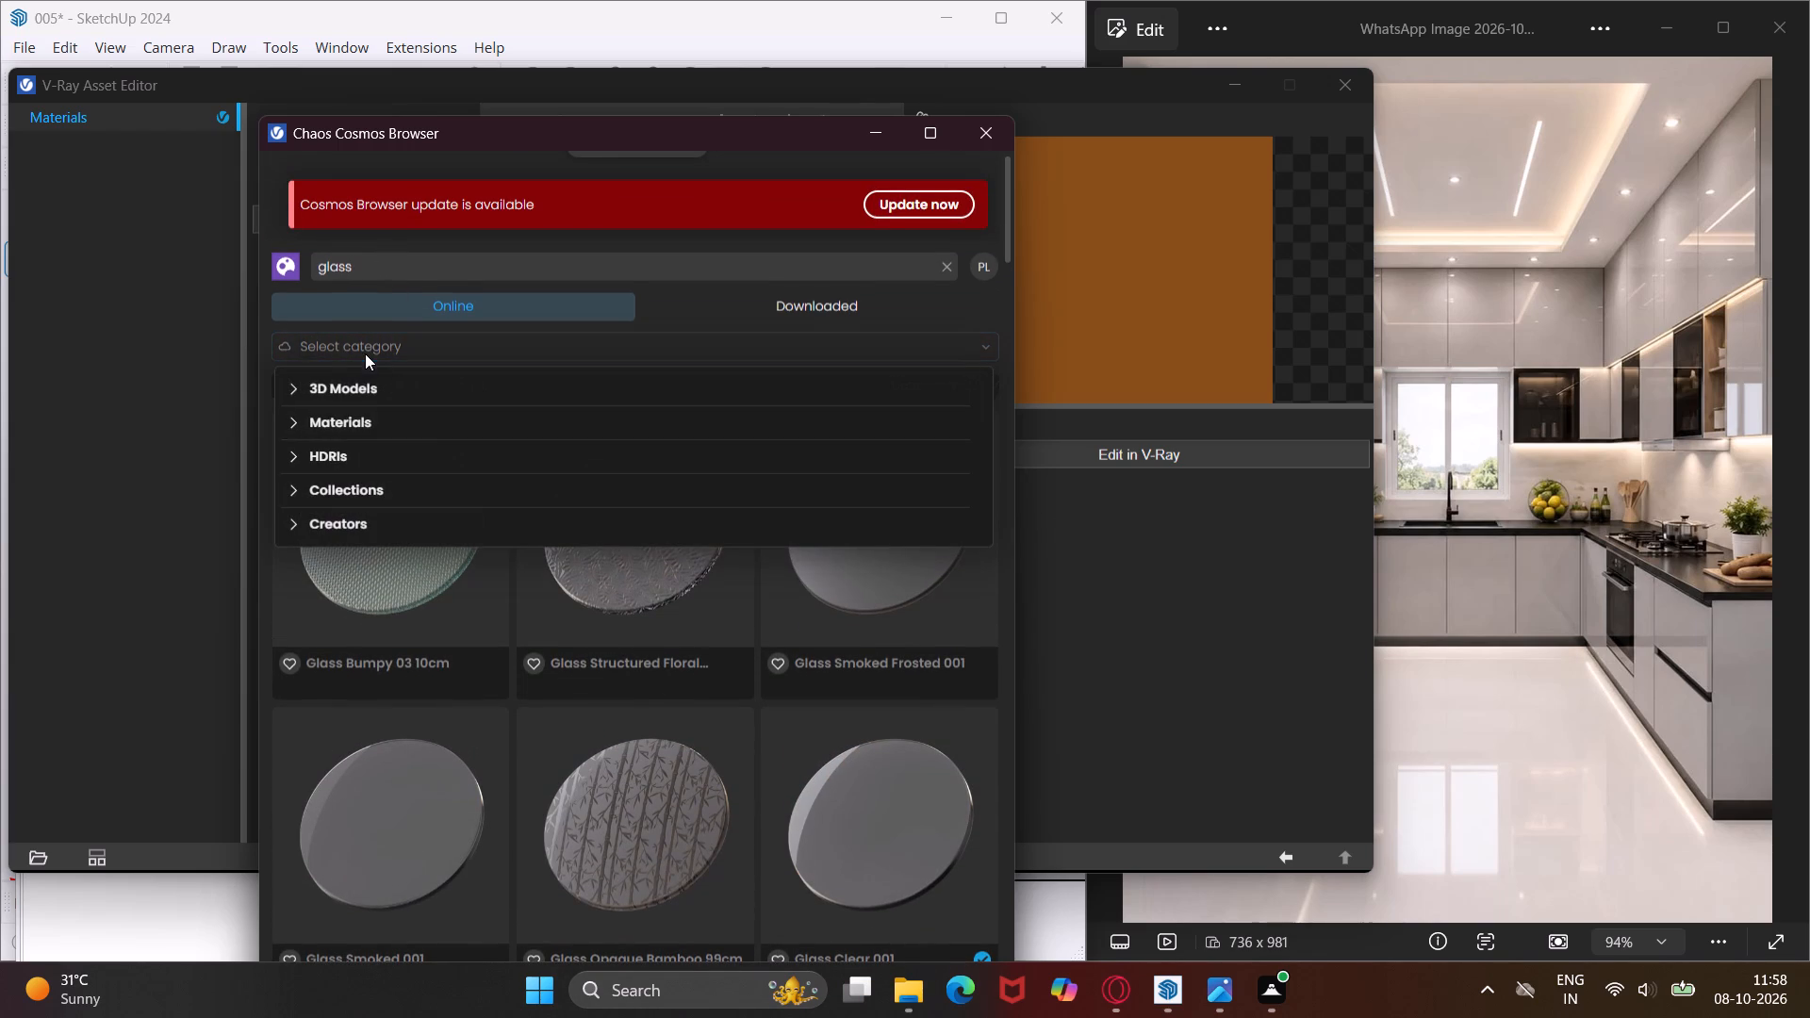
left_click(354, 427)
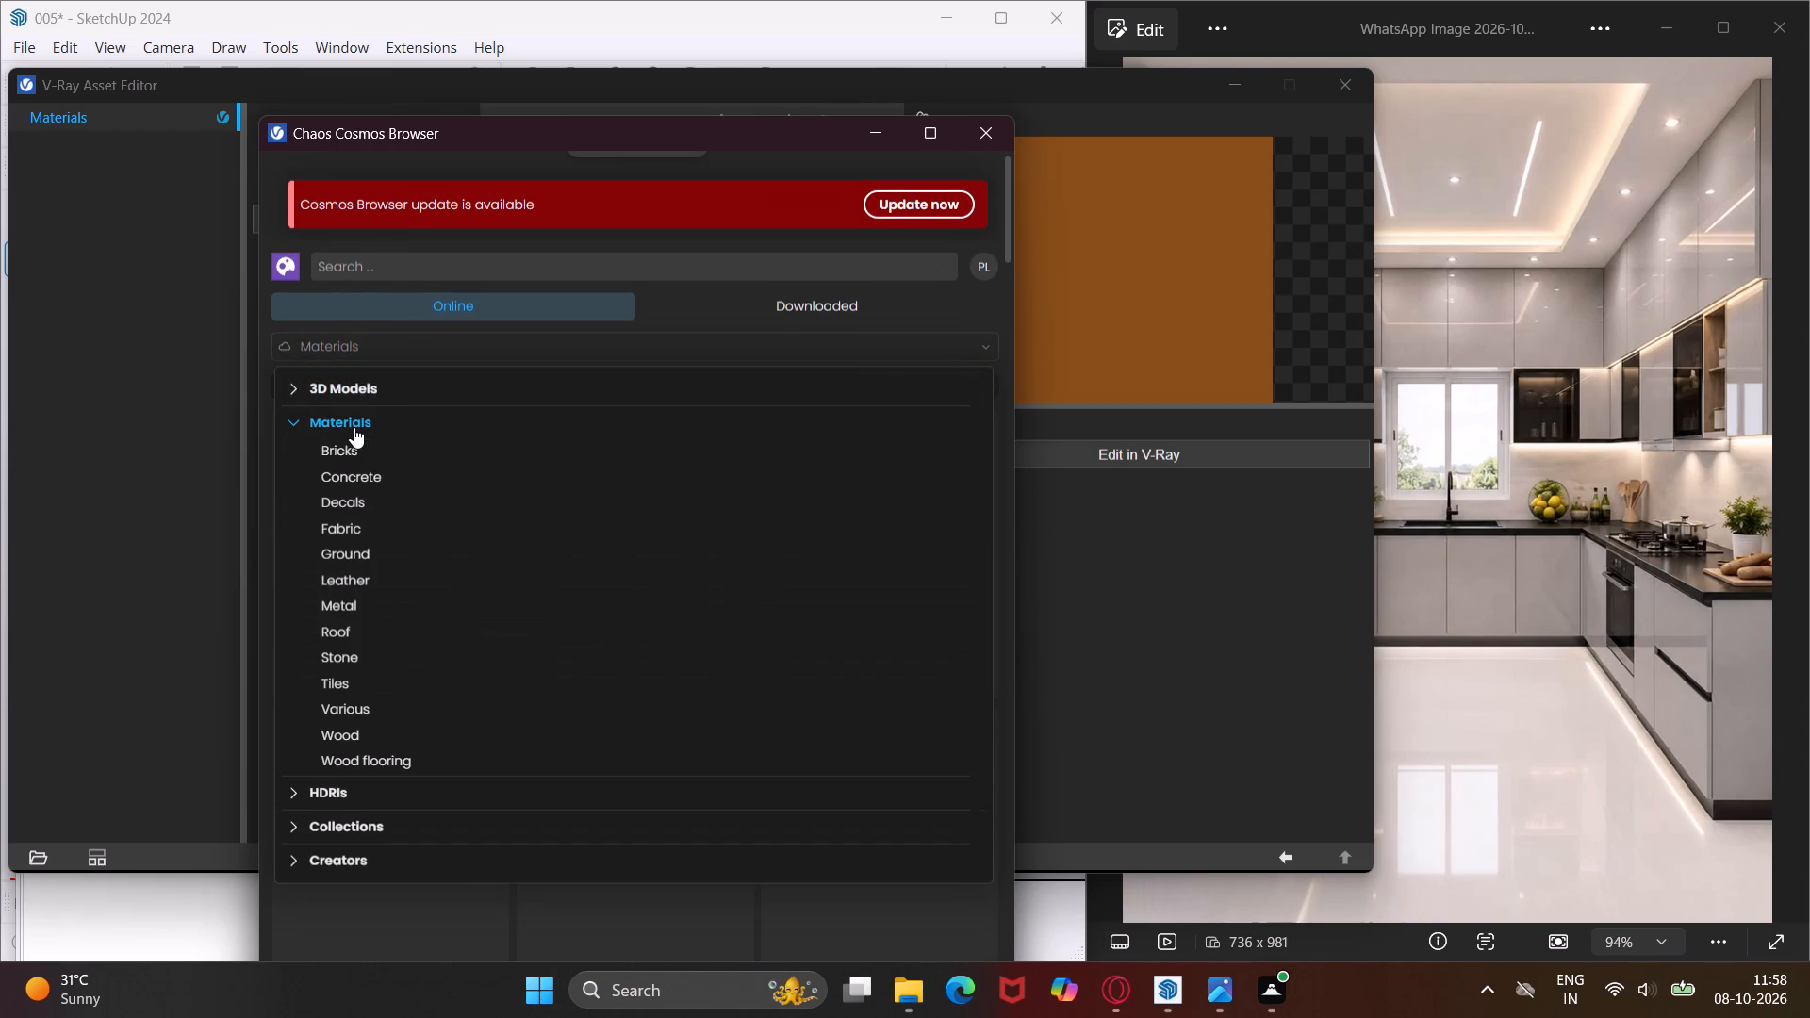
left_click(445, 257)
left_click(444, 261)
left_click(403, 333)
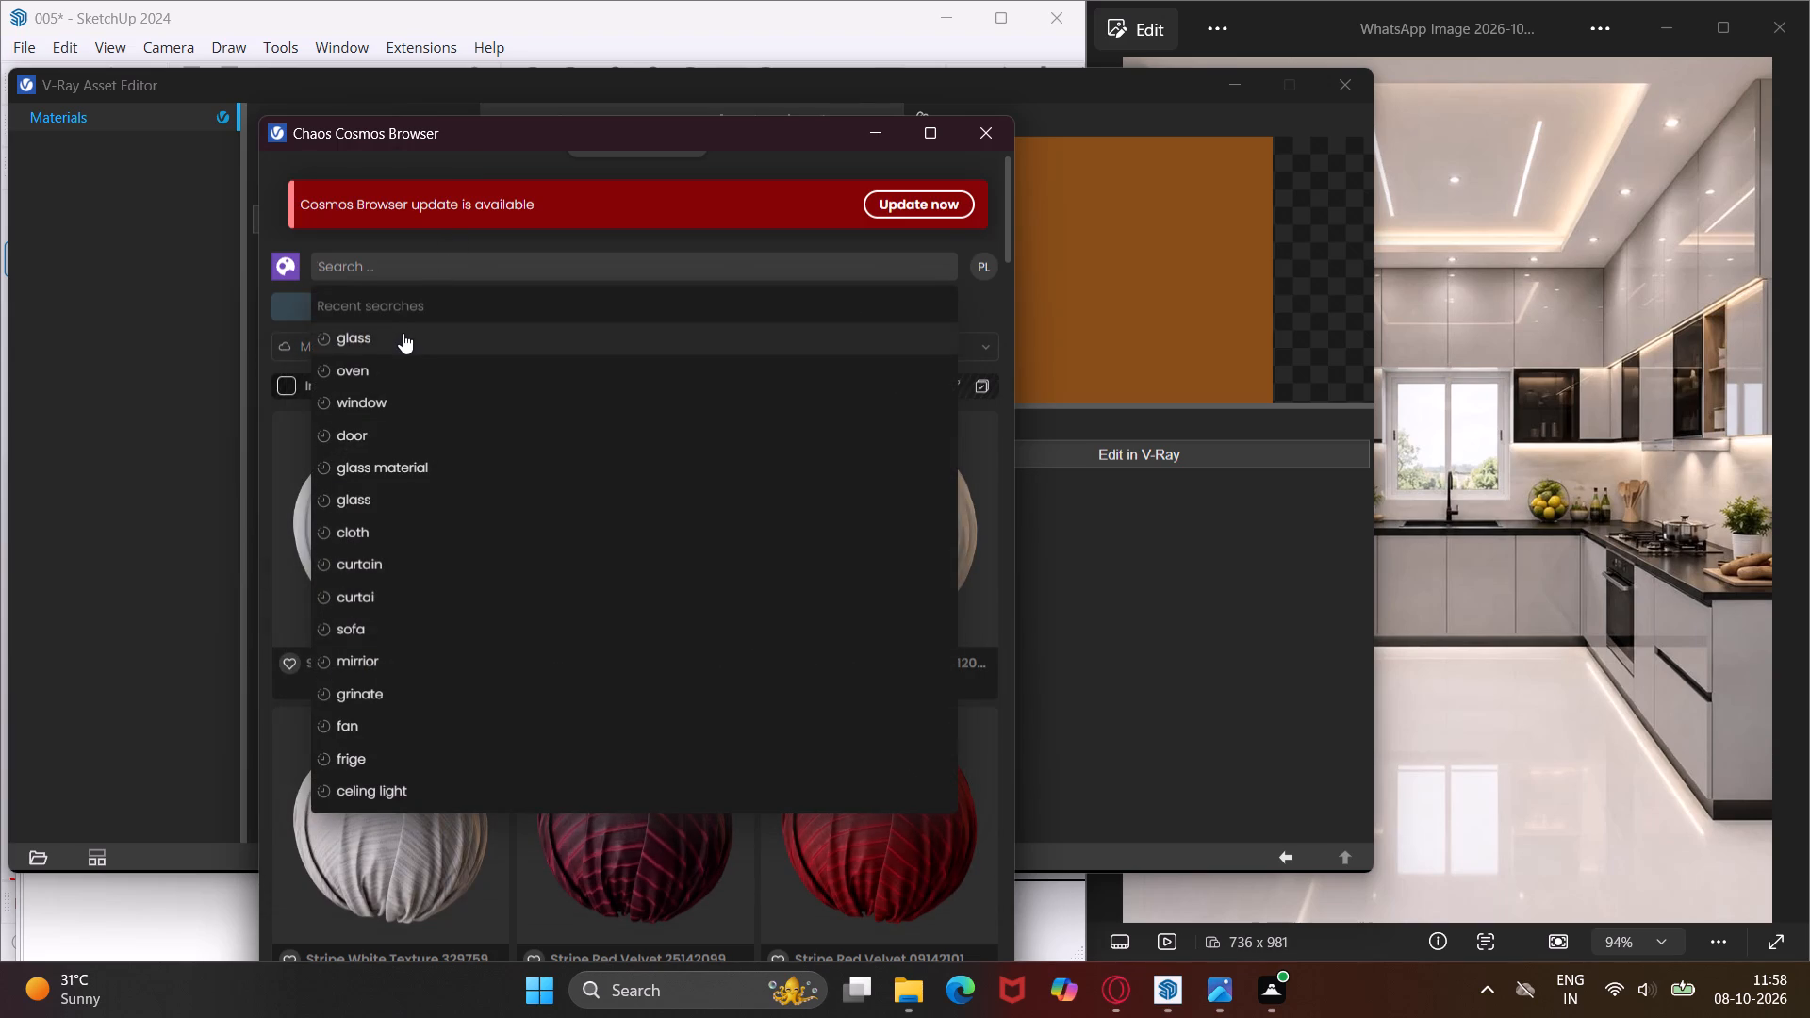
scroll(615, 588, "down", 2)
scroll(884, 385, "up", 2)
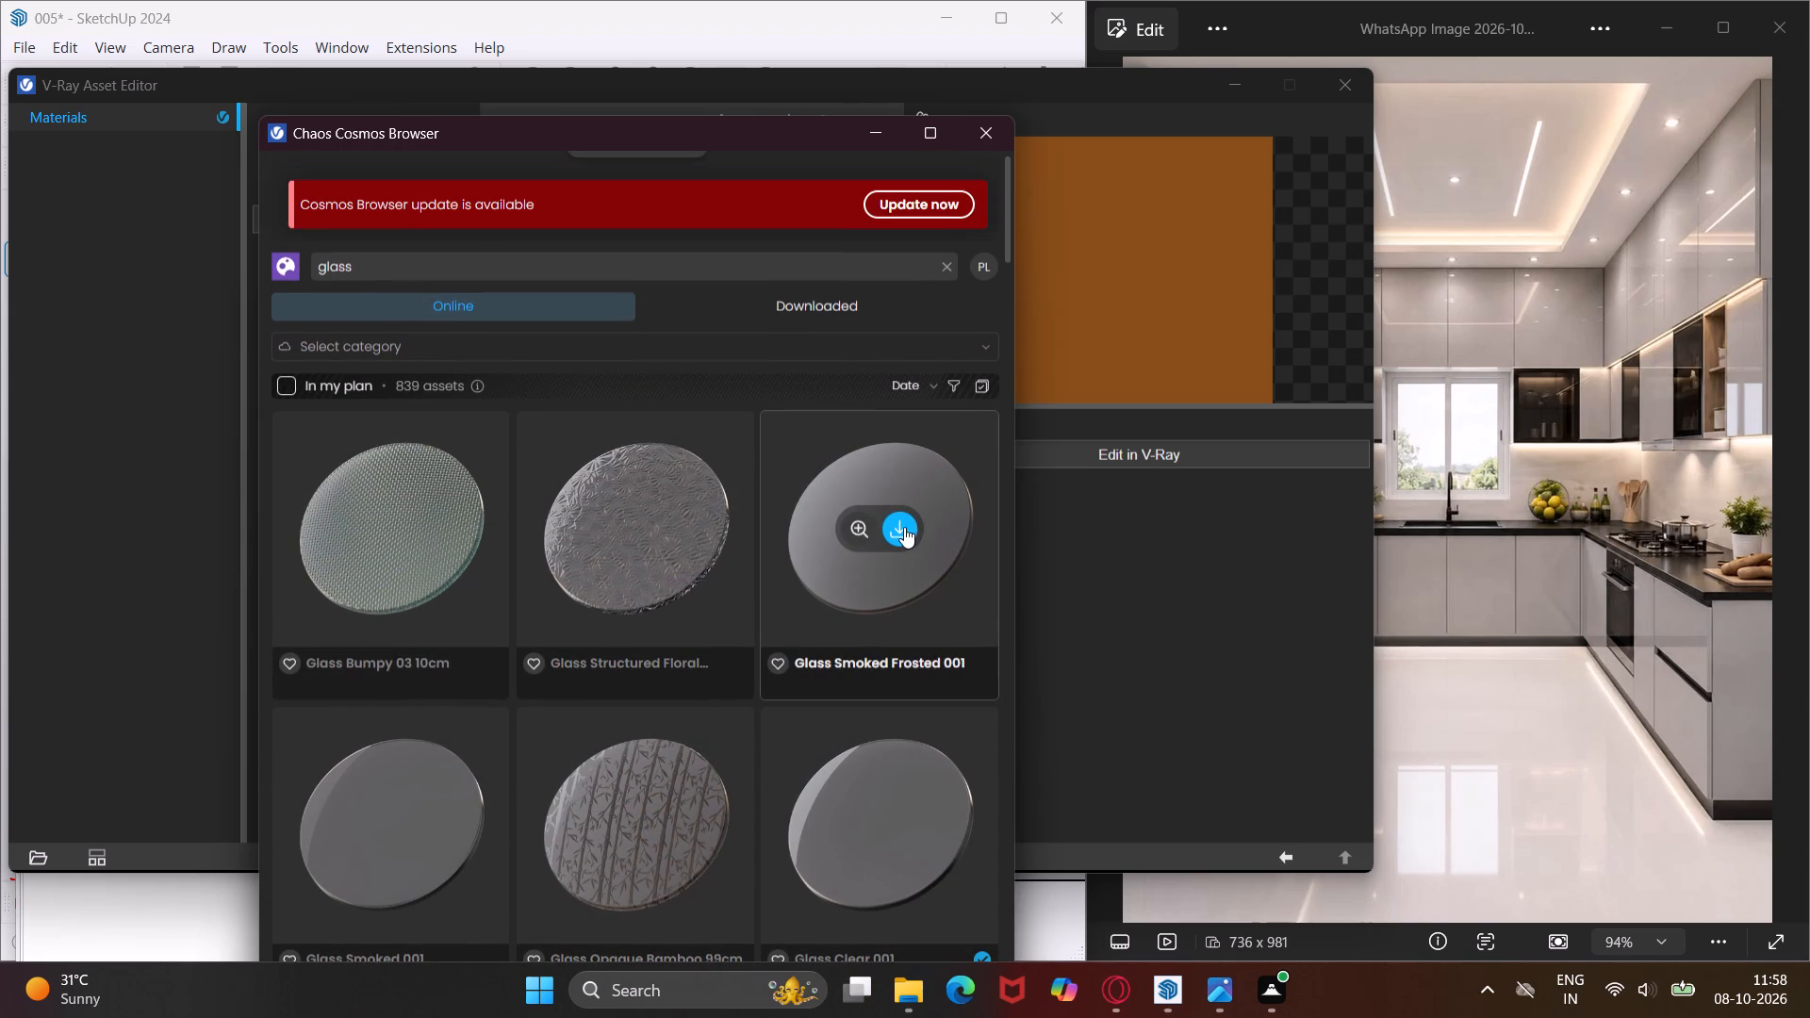
Download the Glass Smoked Frosted 001 material from Cosmos and import it into the scene's materials.
left_click(899, 527)
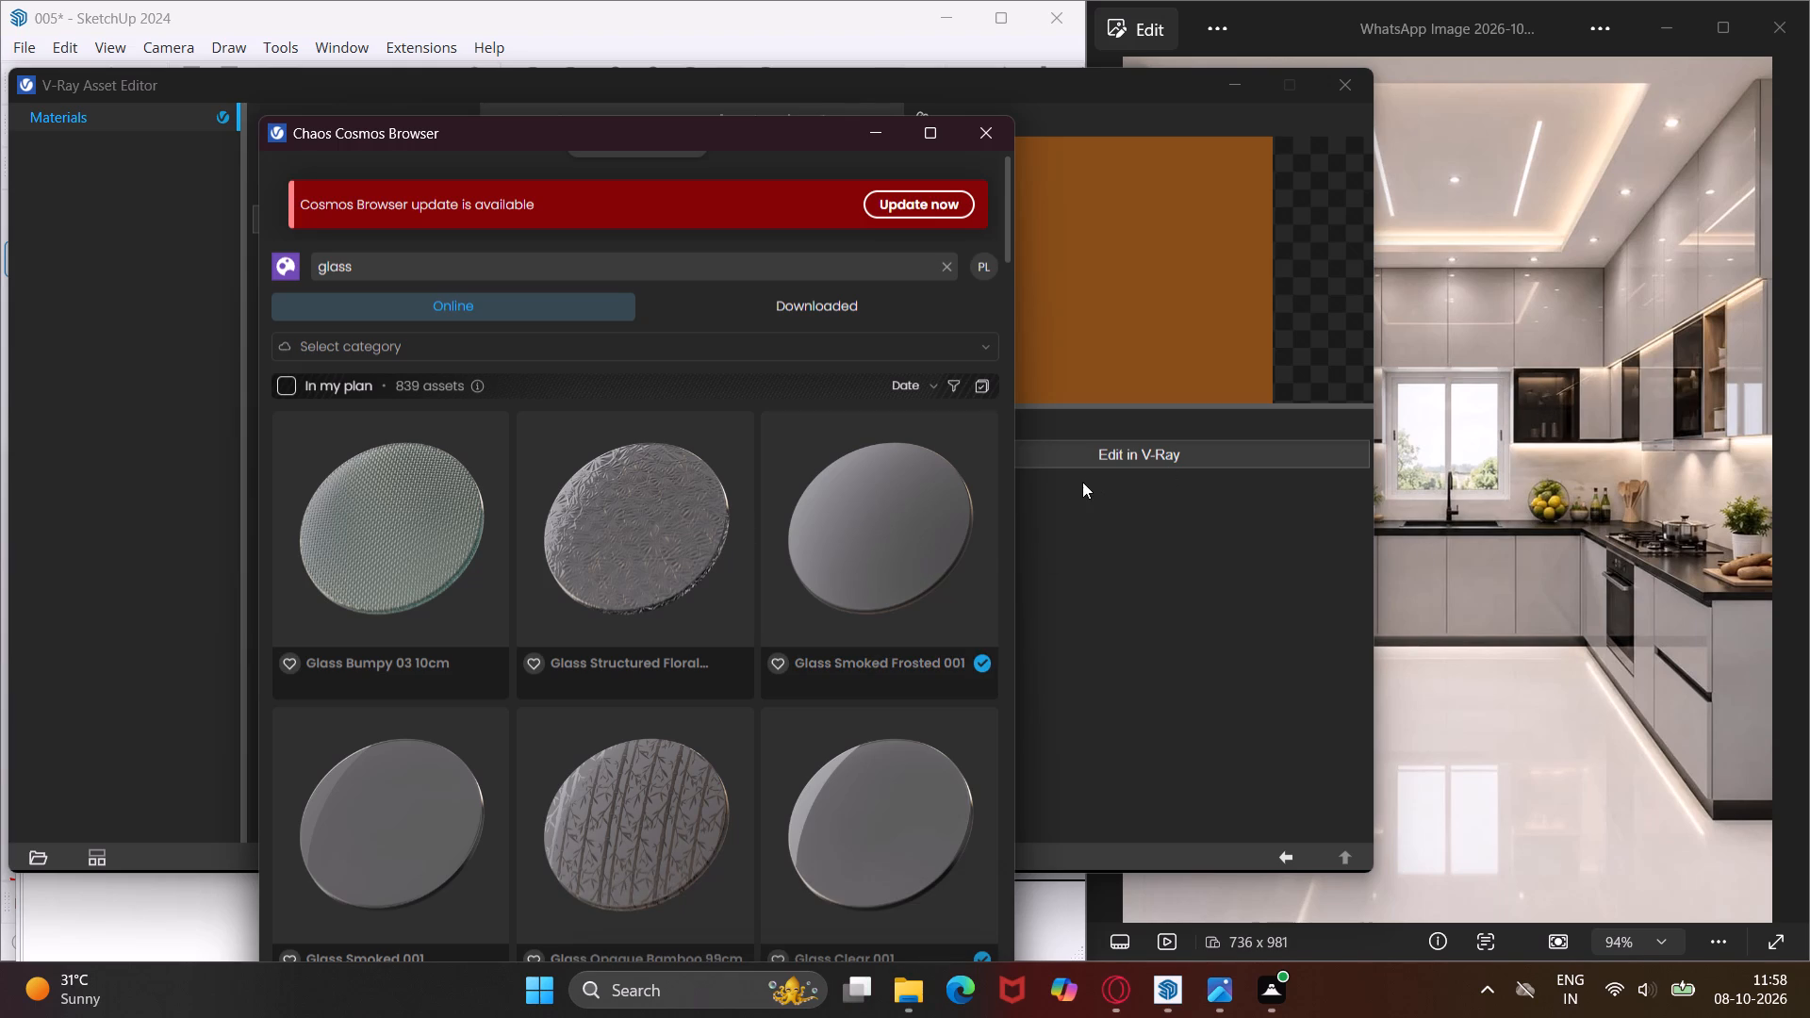
scroll(811, 608, "down", 1)
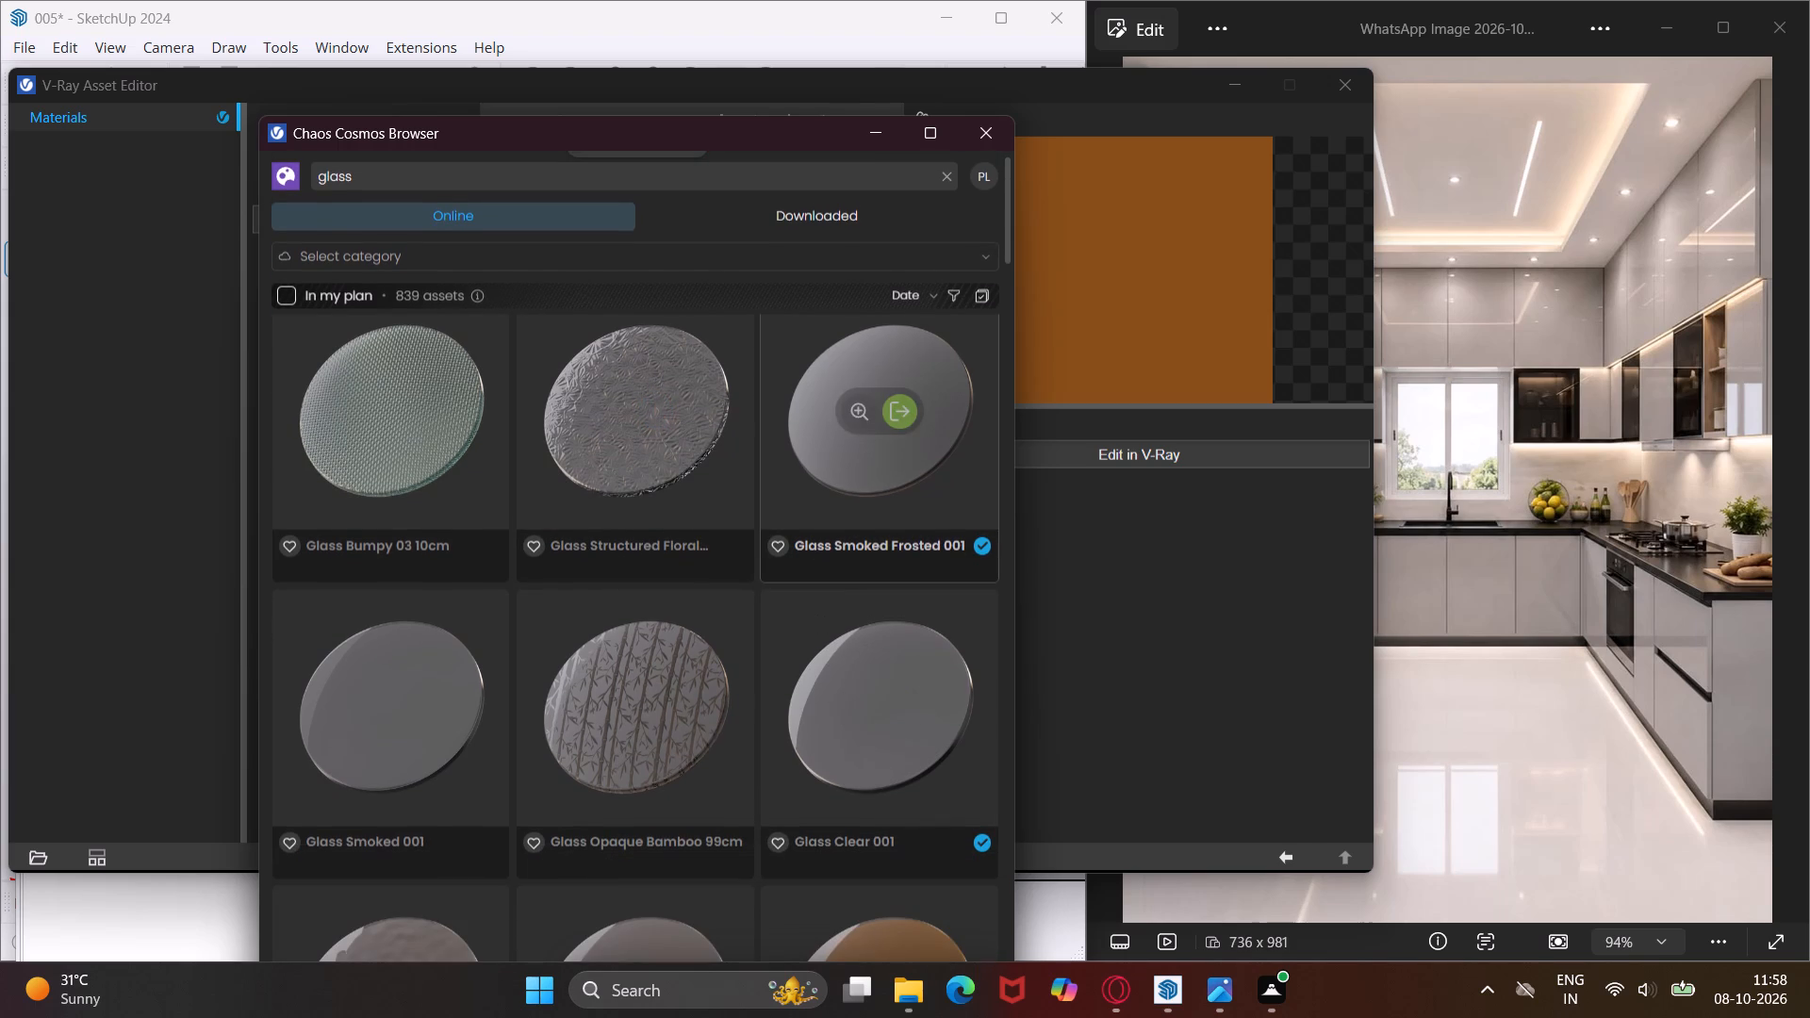
left_click(902, 420)
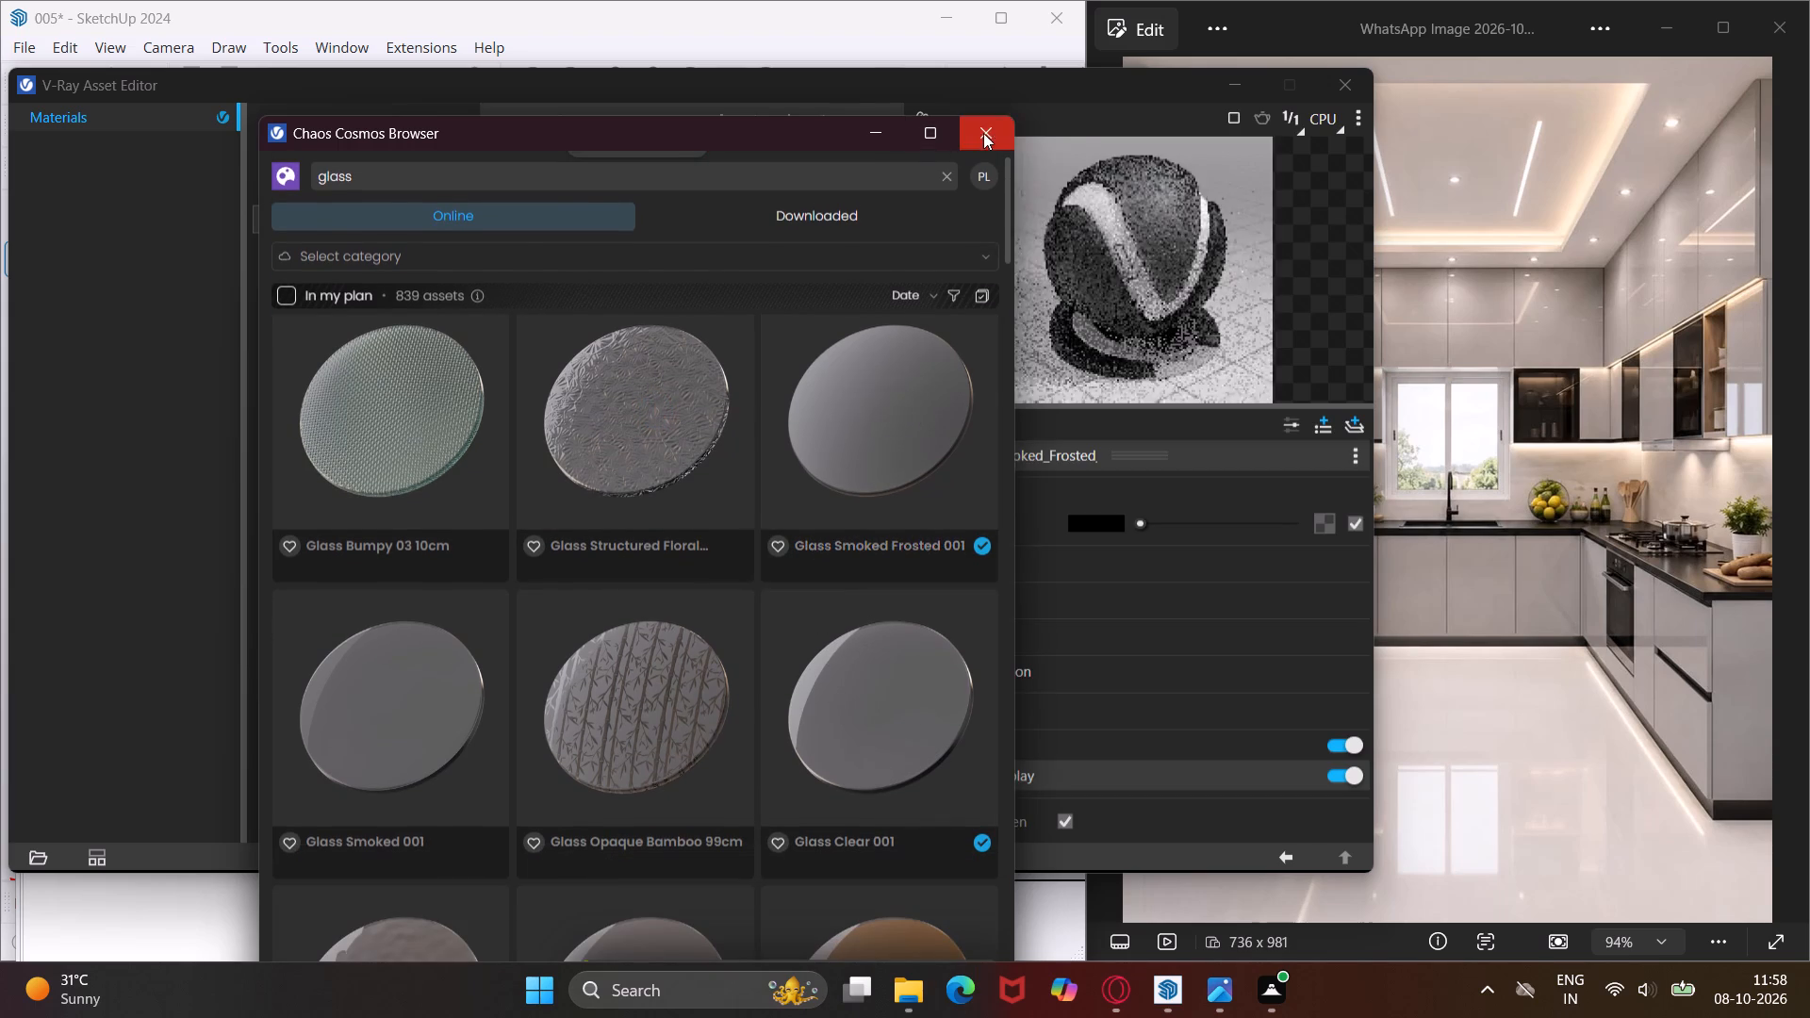
left_click(983, 133)
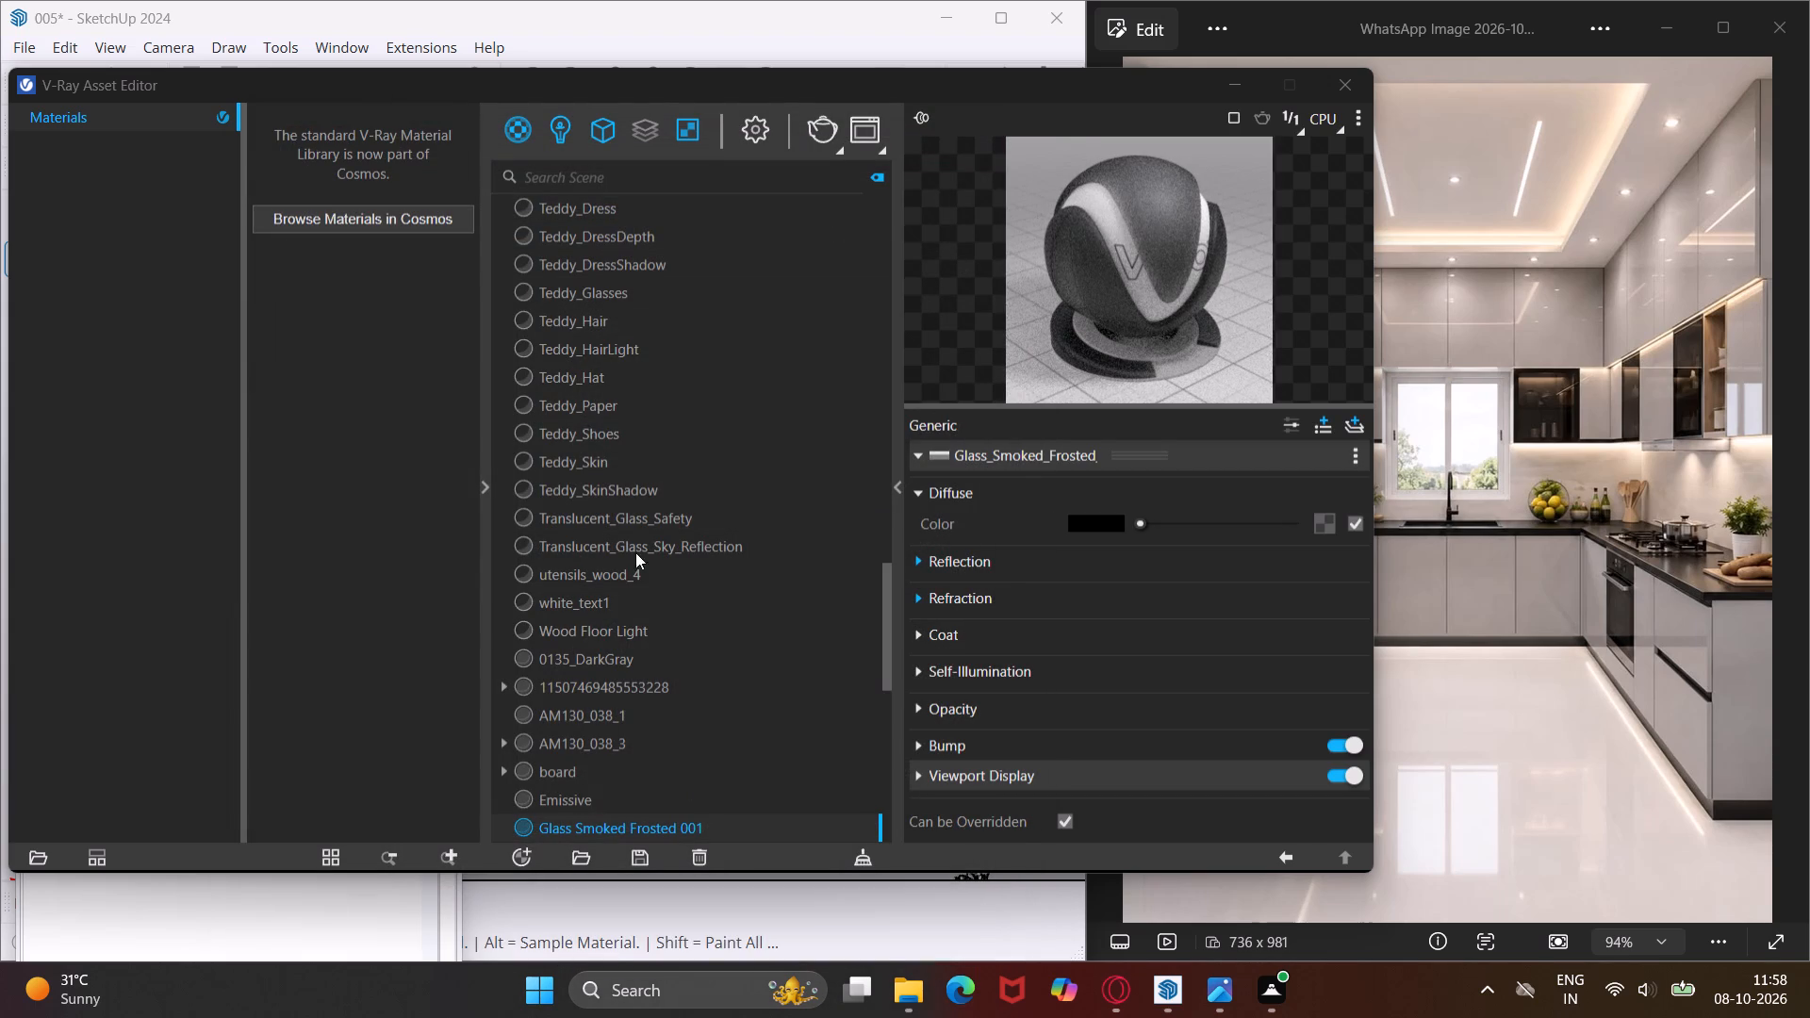
Reopen the Cosmos material library, choose the Materials category and search for glass.
left_click(379, 227)
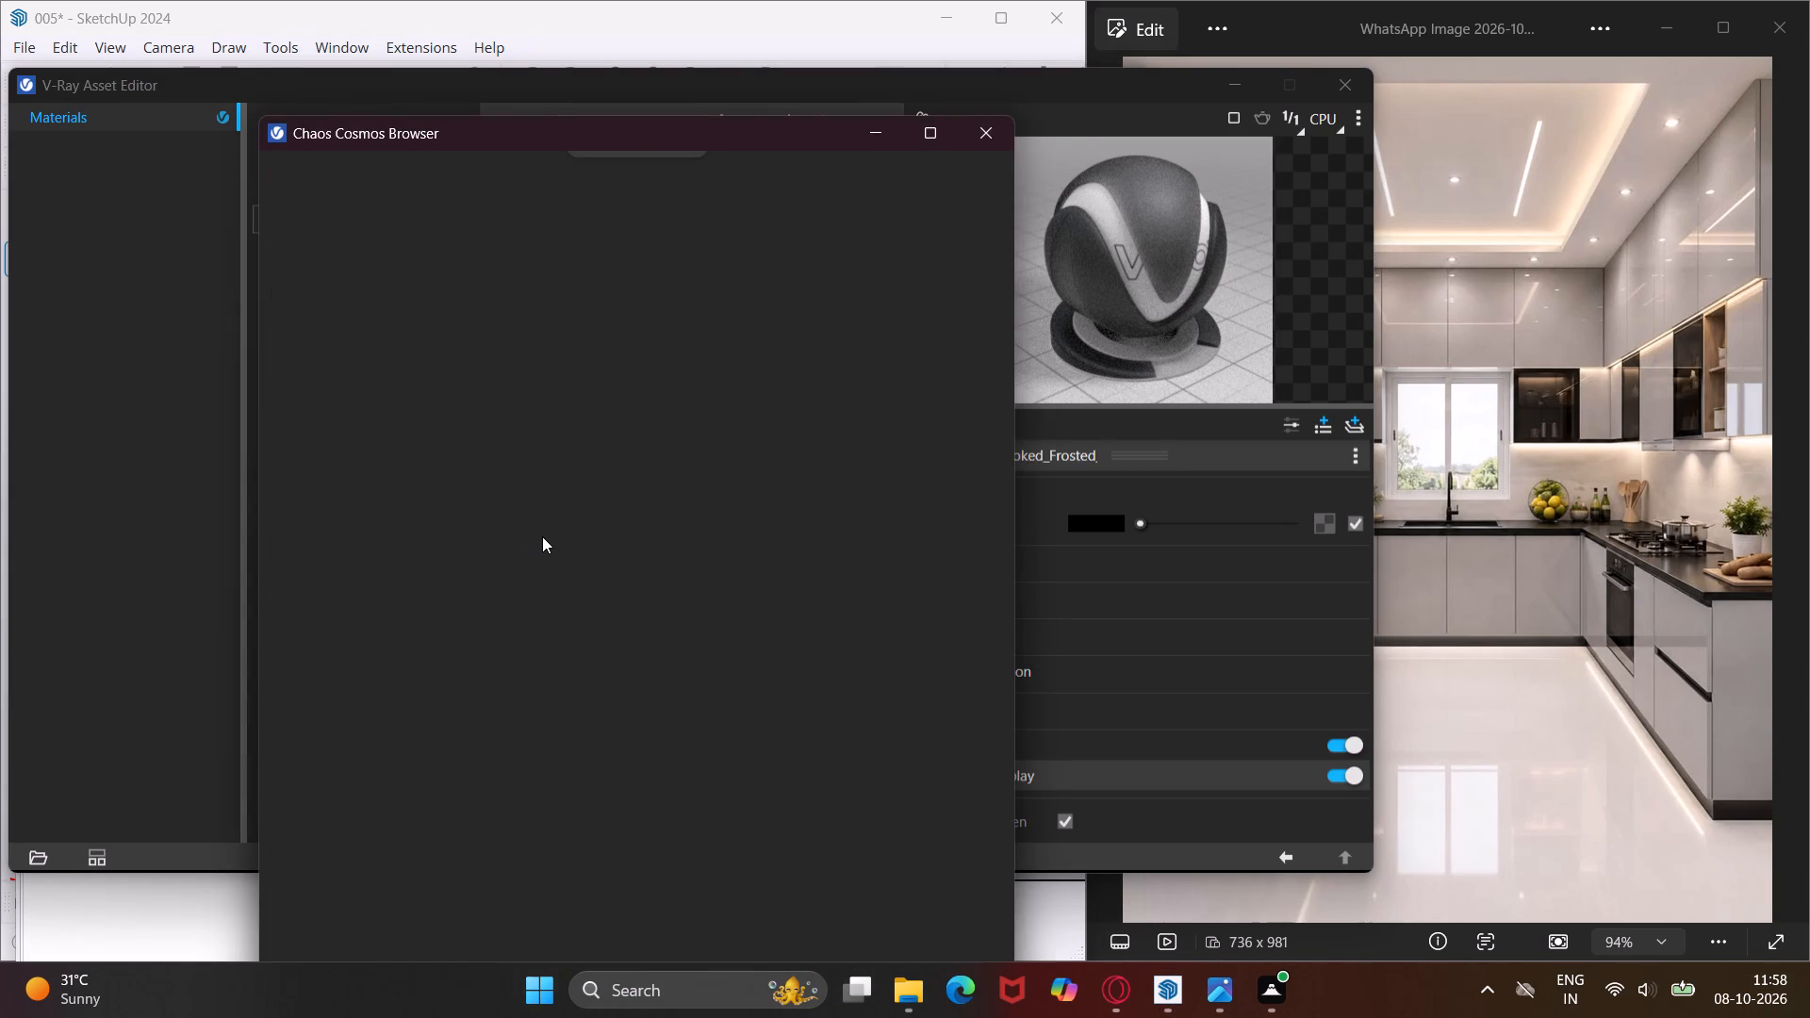
scroll(543, 536, "down", 2)
scroll(379, 567, "down", 3)
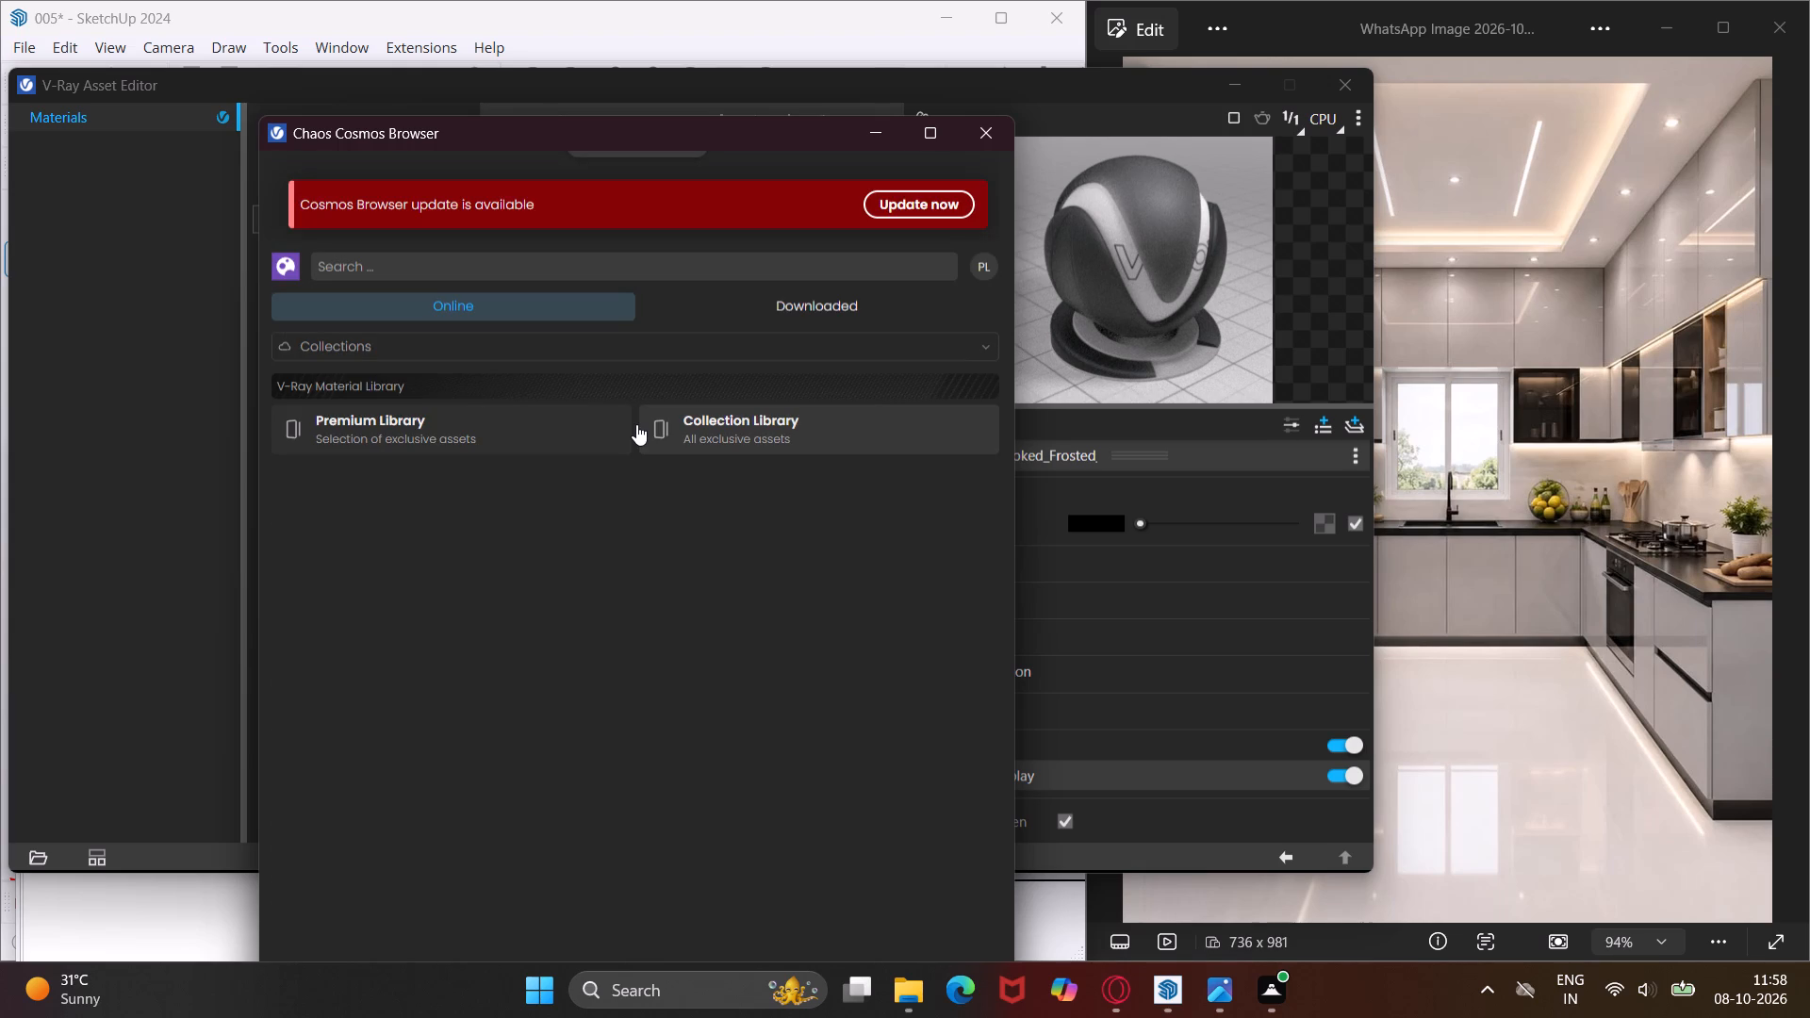
left_click(891, 363)
left_click(895, 350)
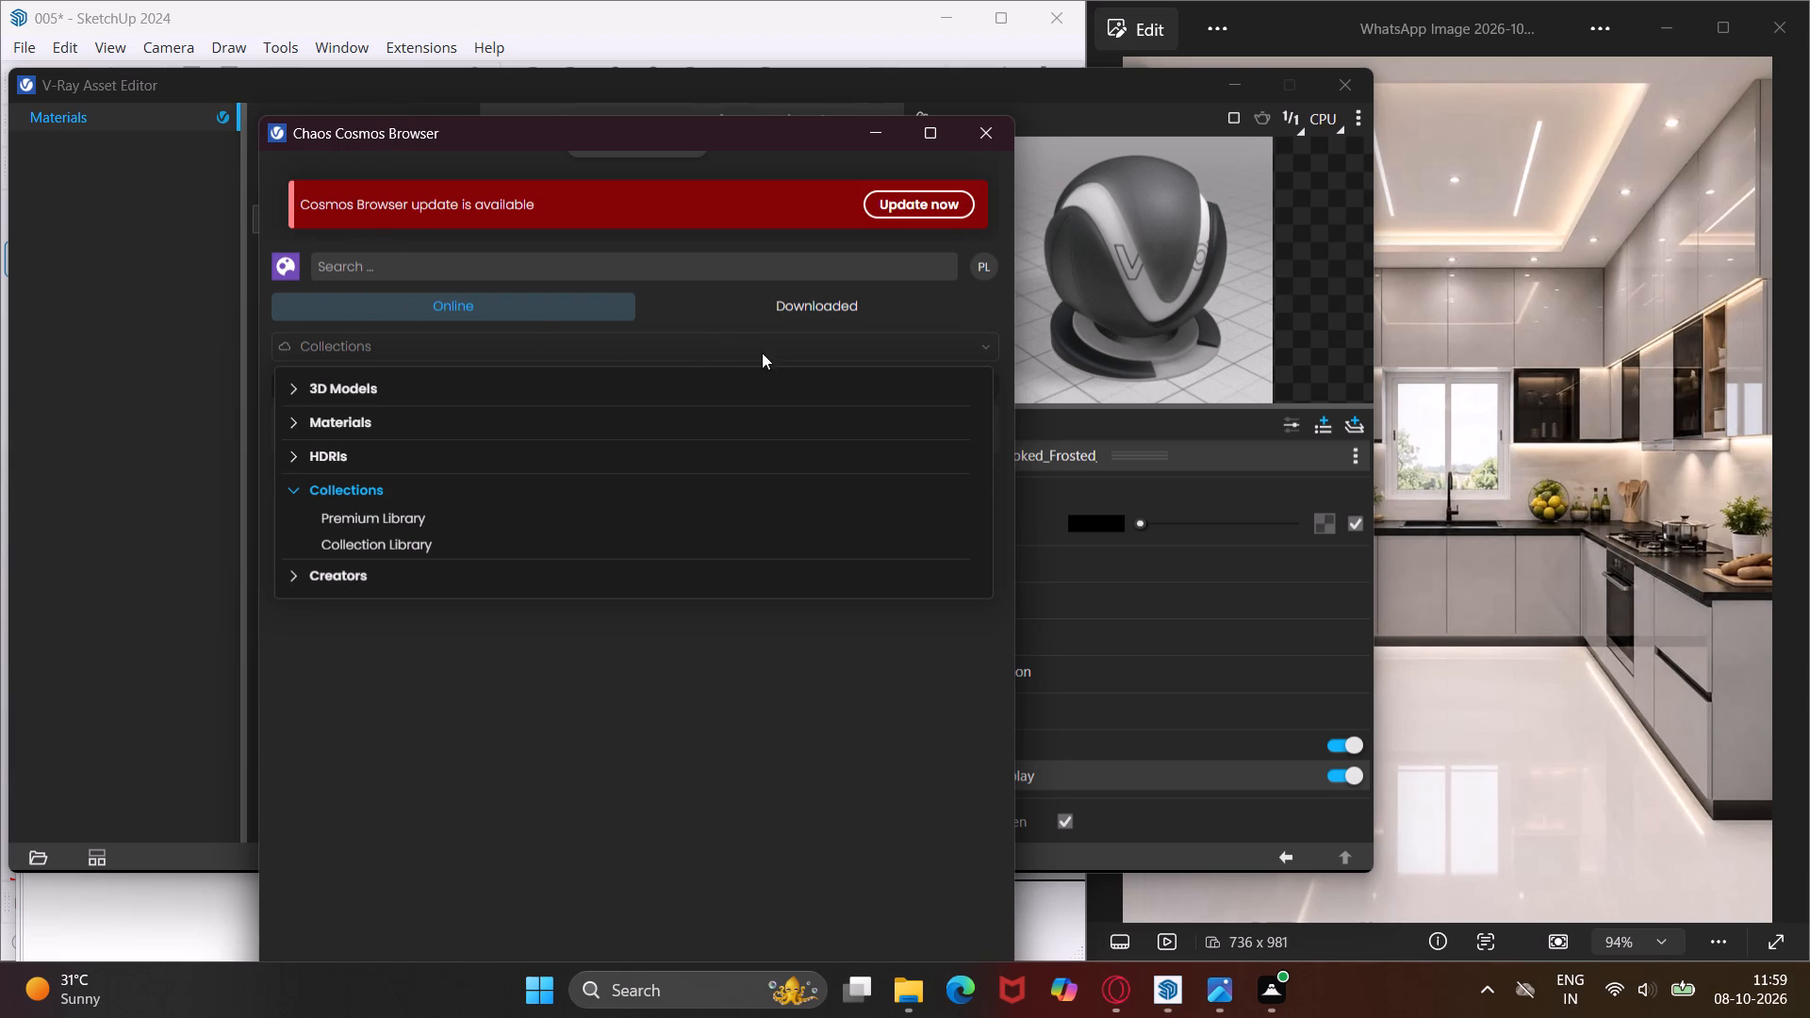
left_click(370, 419)
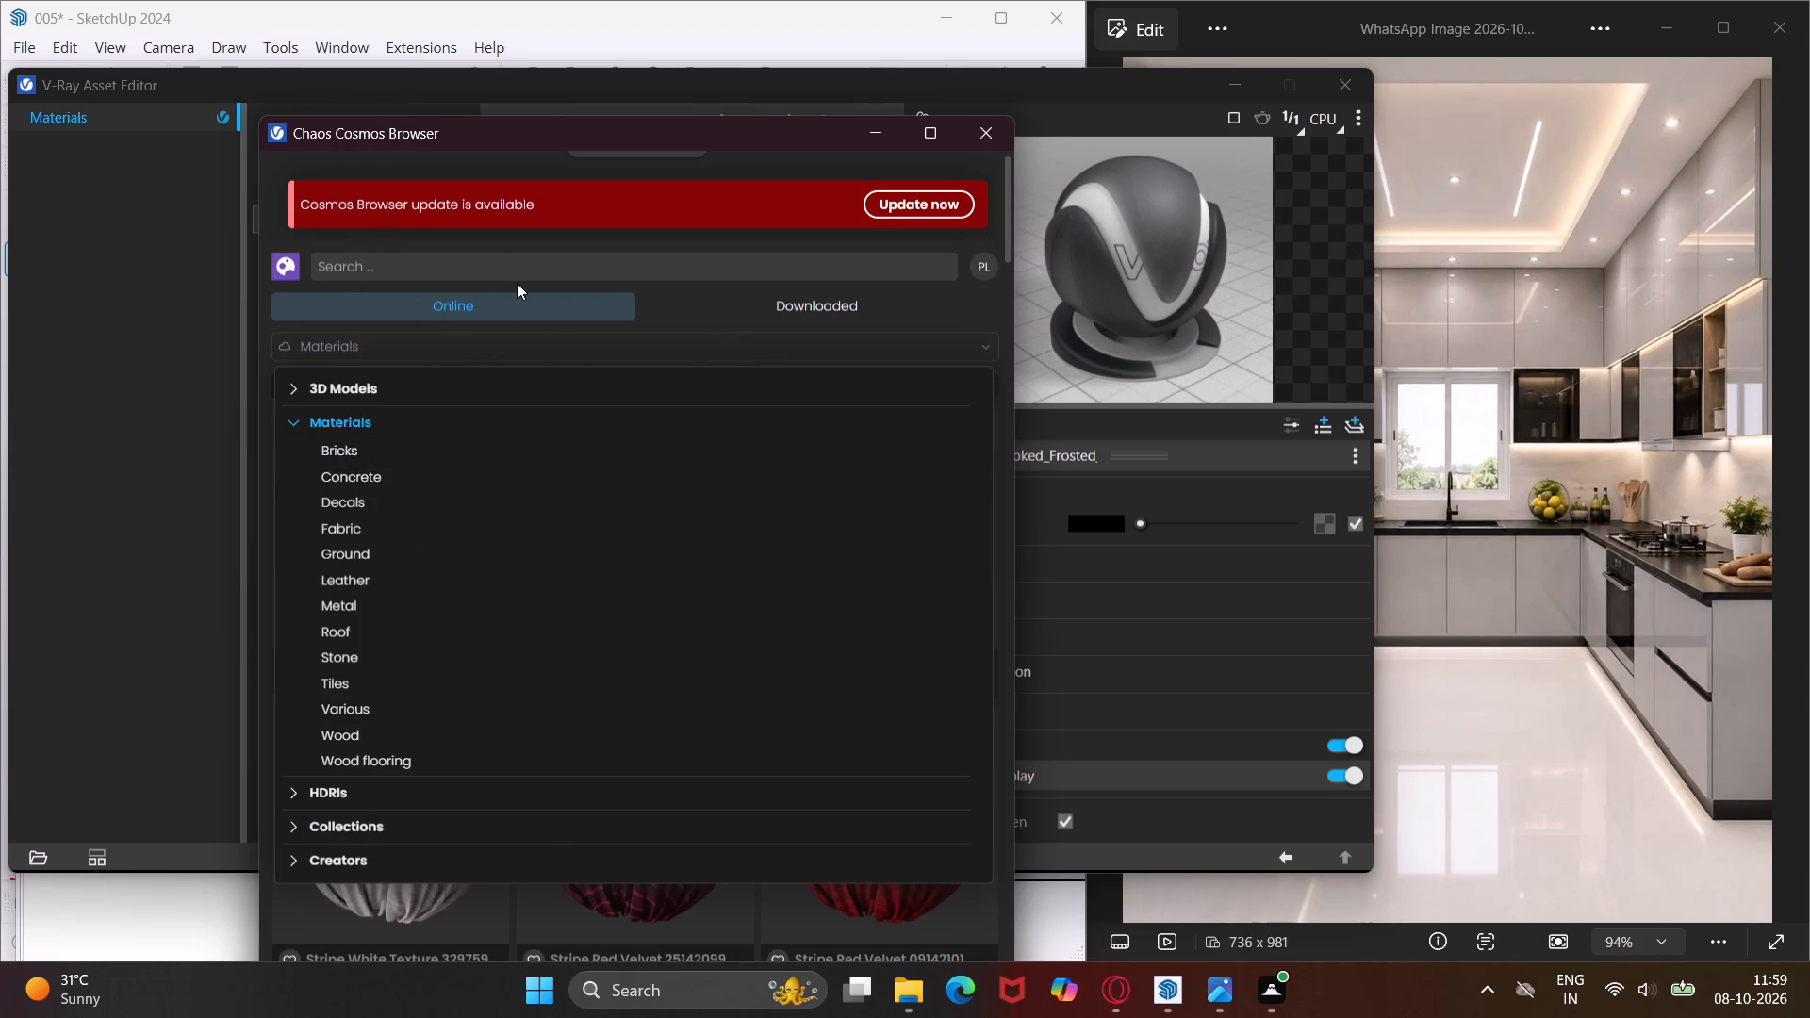
left_click(520, 268)
key("g")
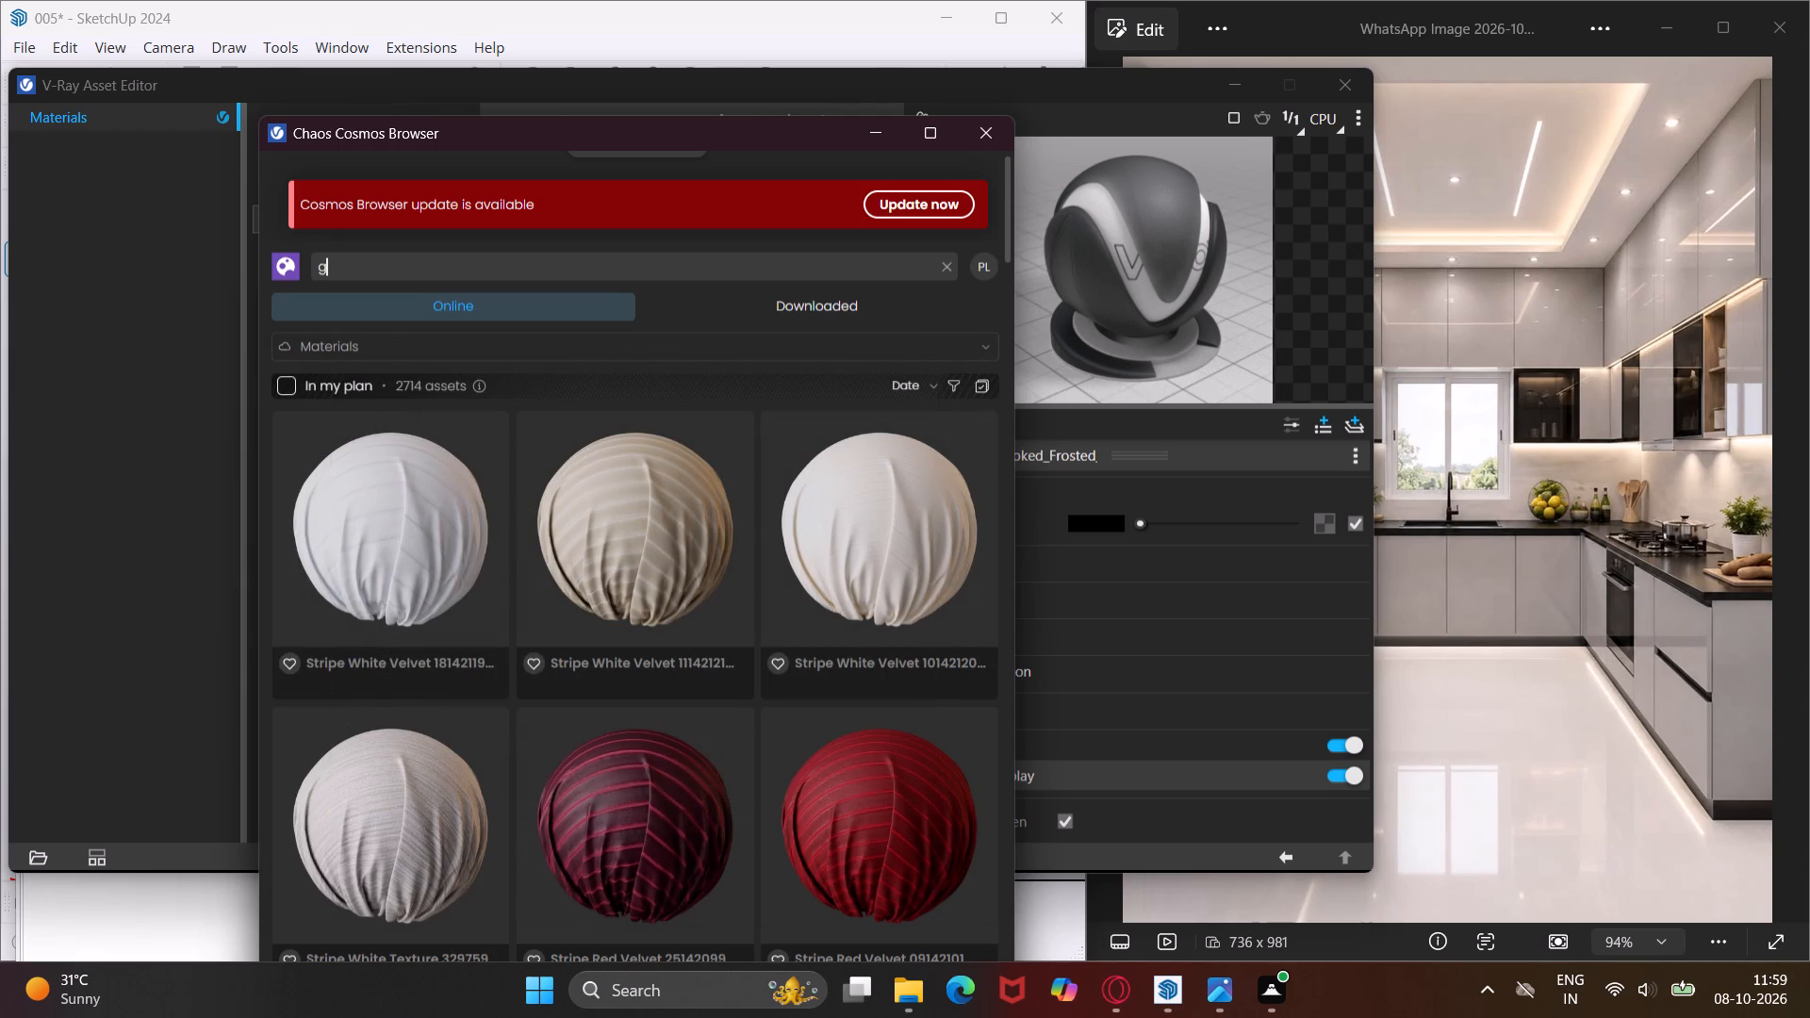
type("lass")
key("Return")
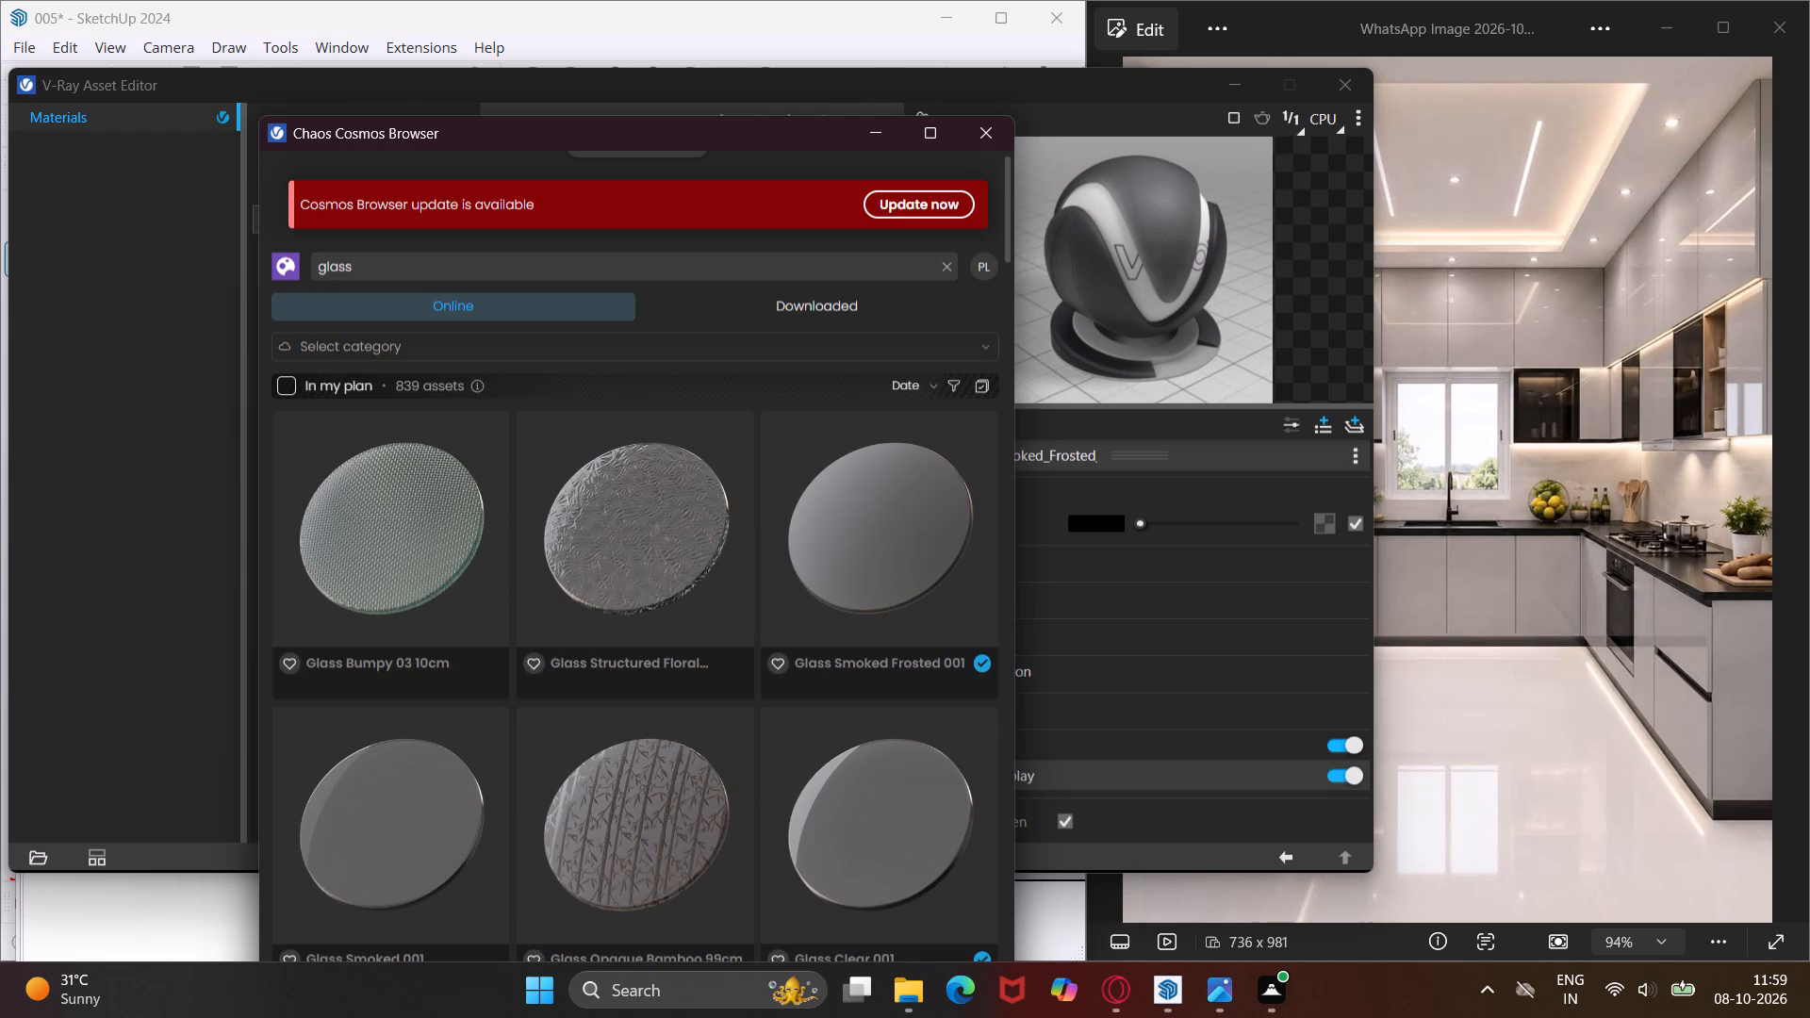
Compare the tinted and clear glass materials and download Glass Amber 001.
scroll(452, 552, "down", 4)
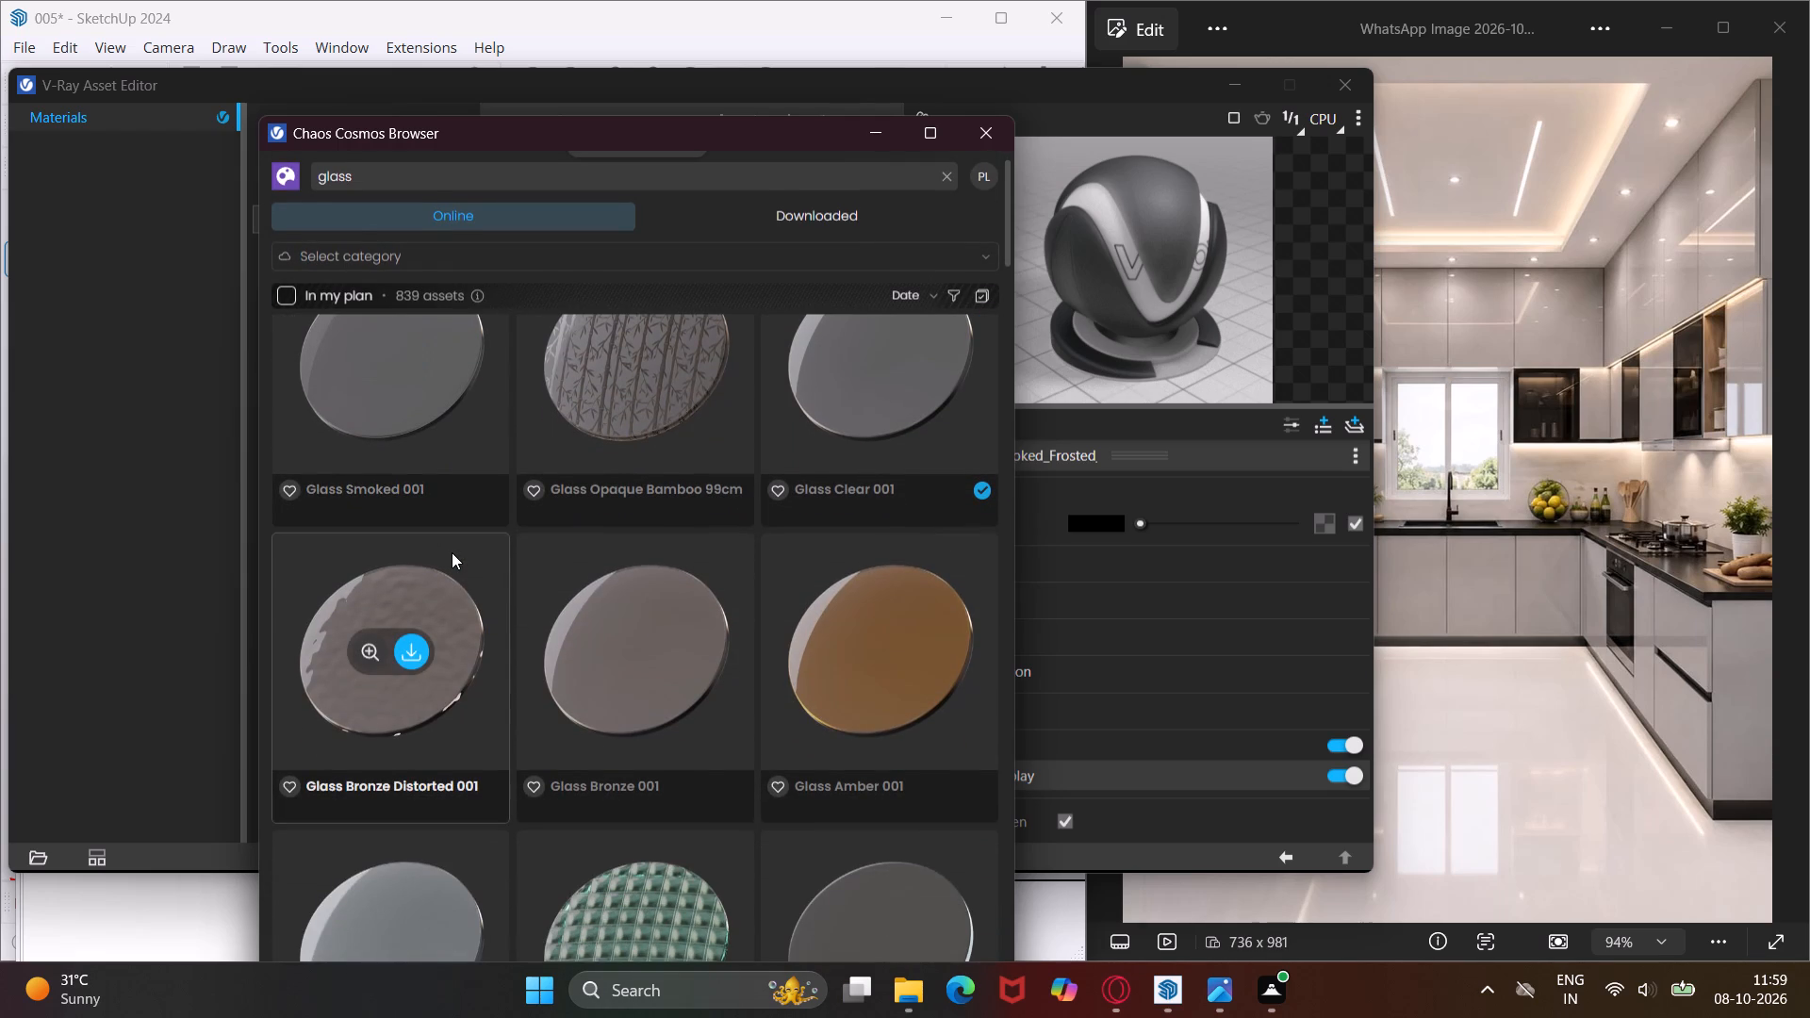
scroll(452, 552, "down", 4)
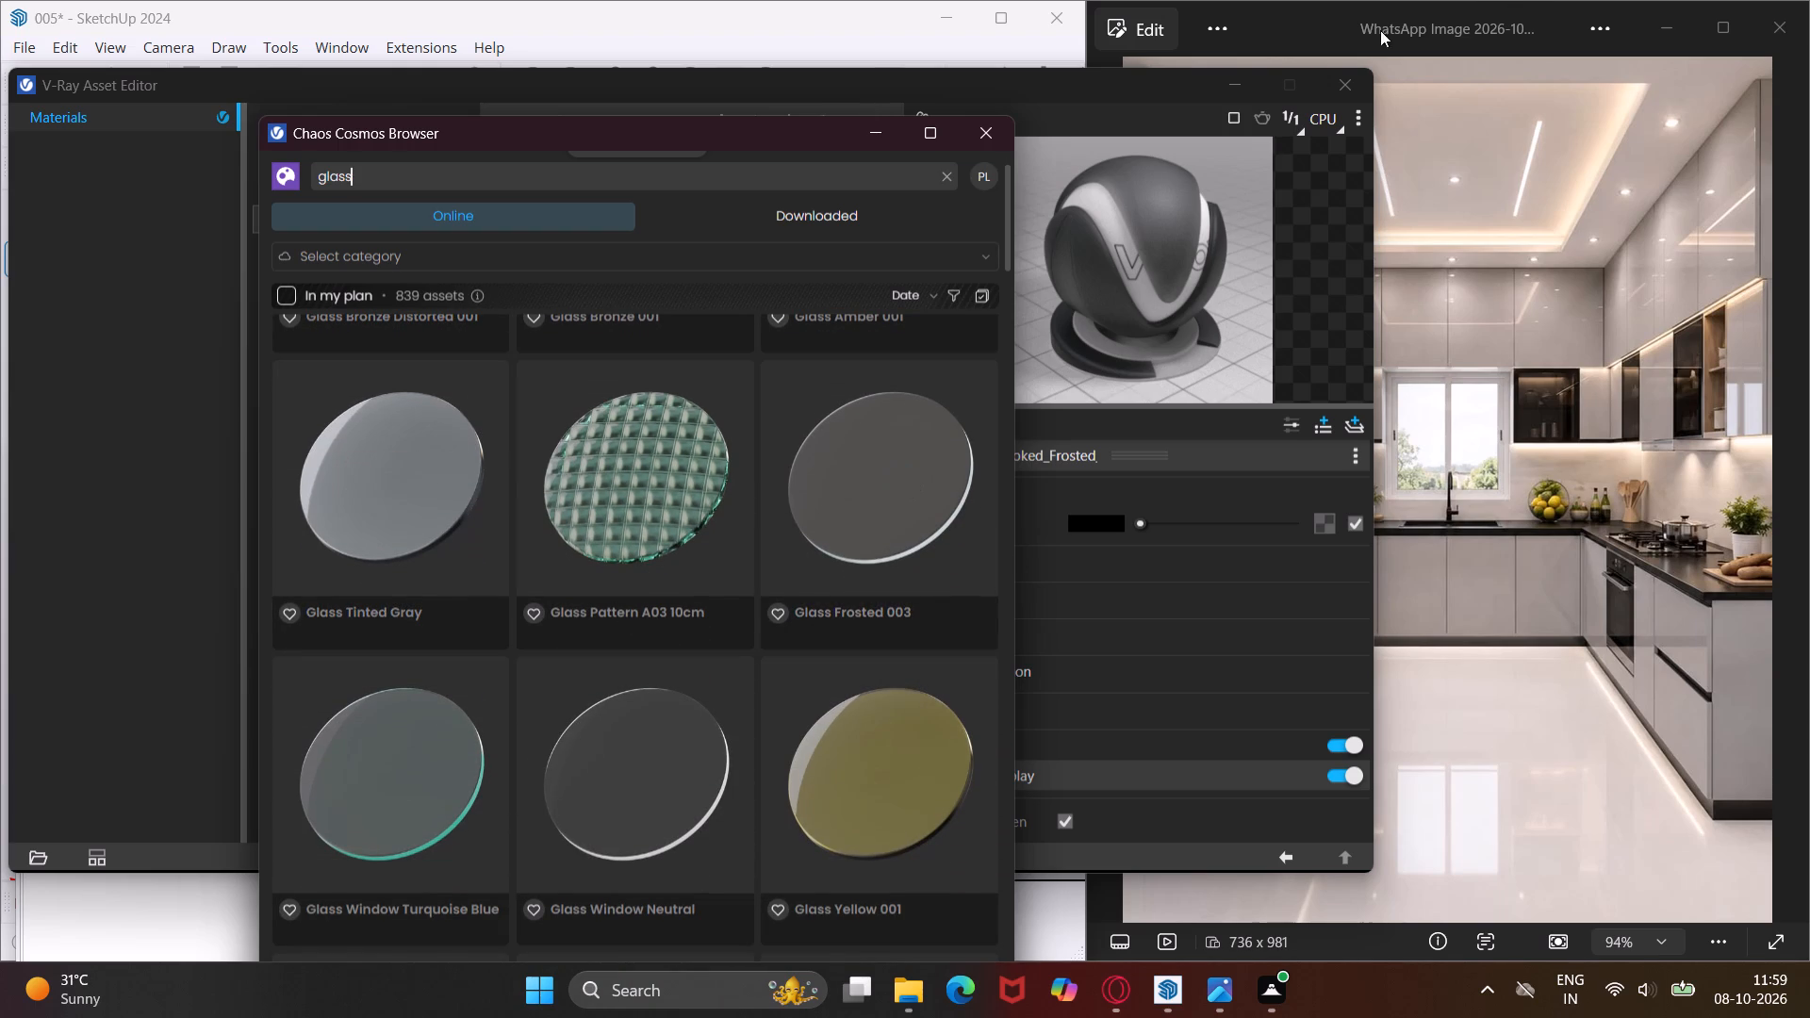
scroll(789, 609, "up", 3)
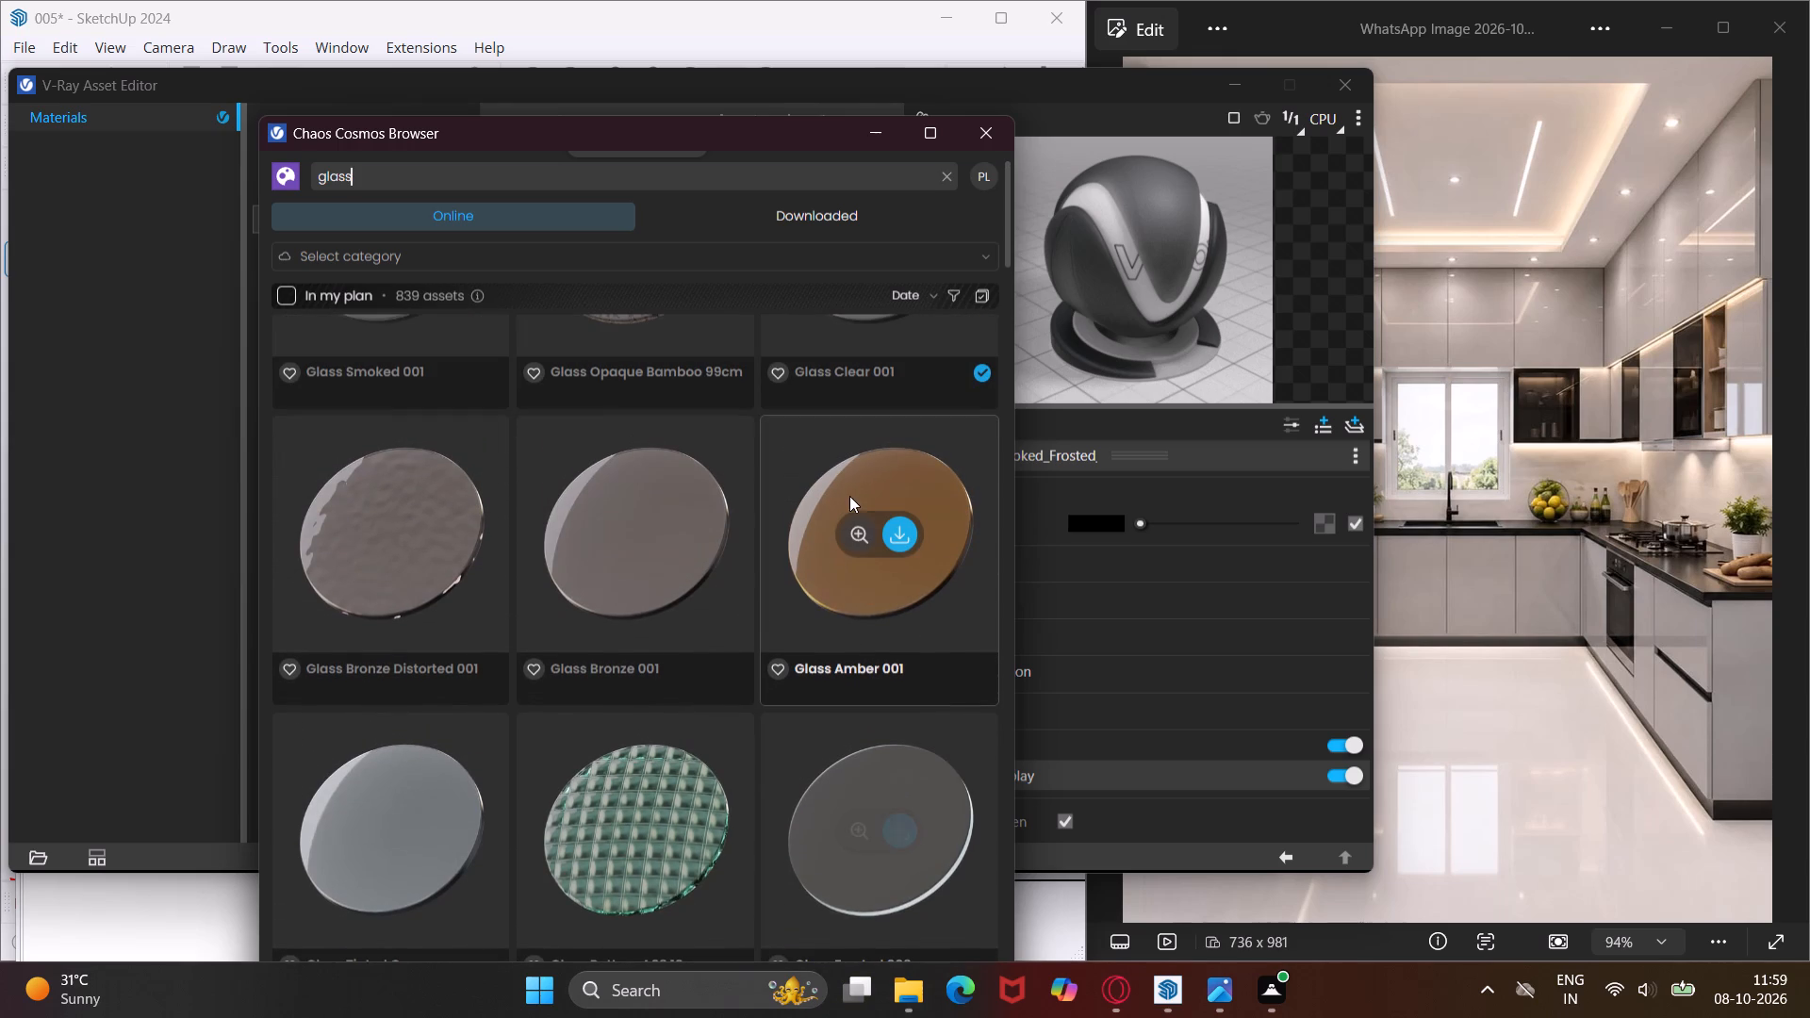
left_click(903, 537)
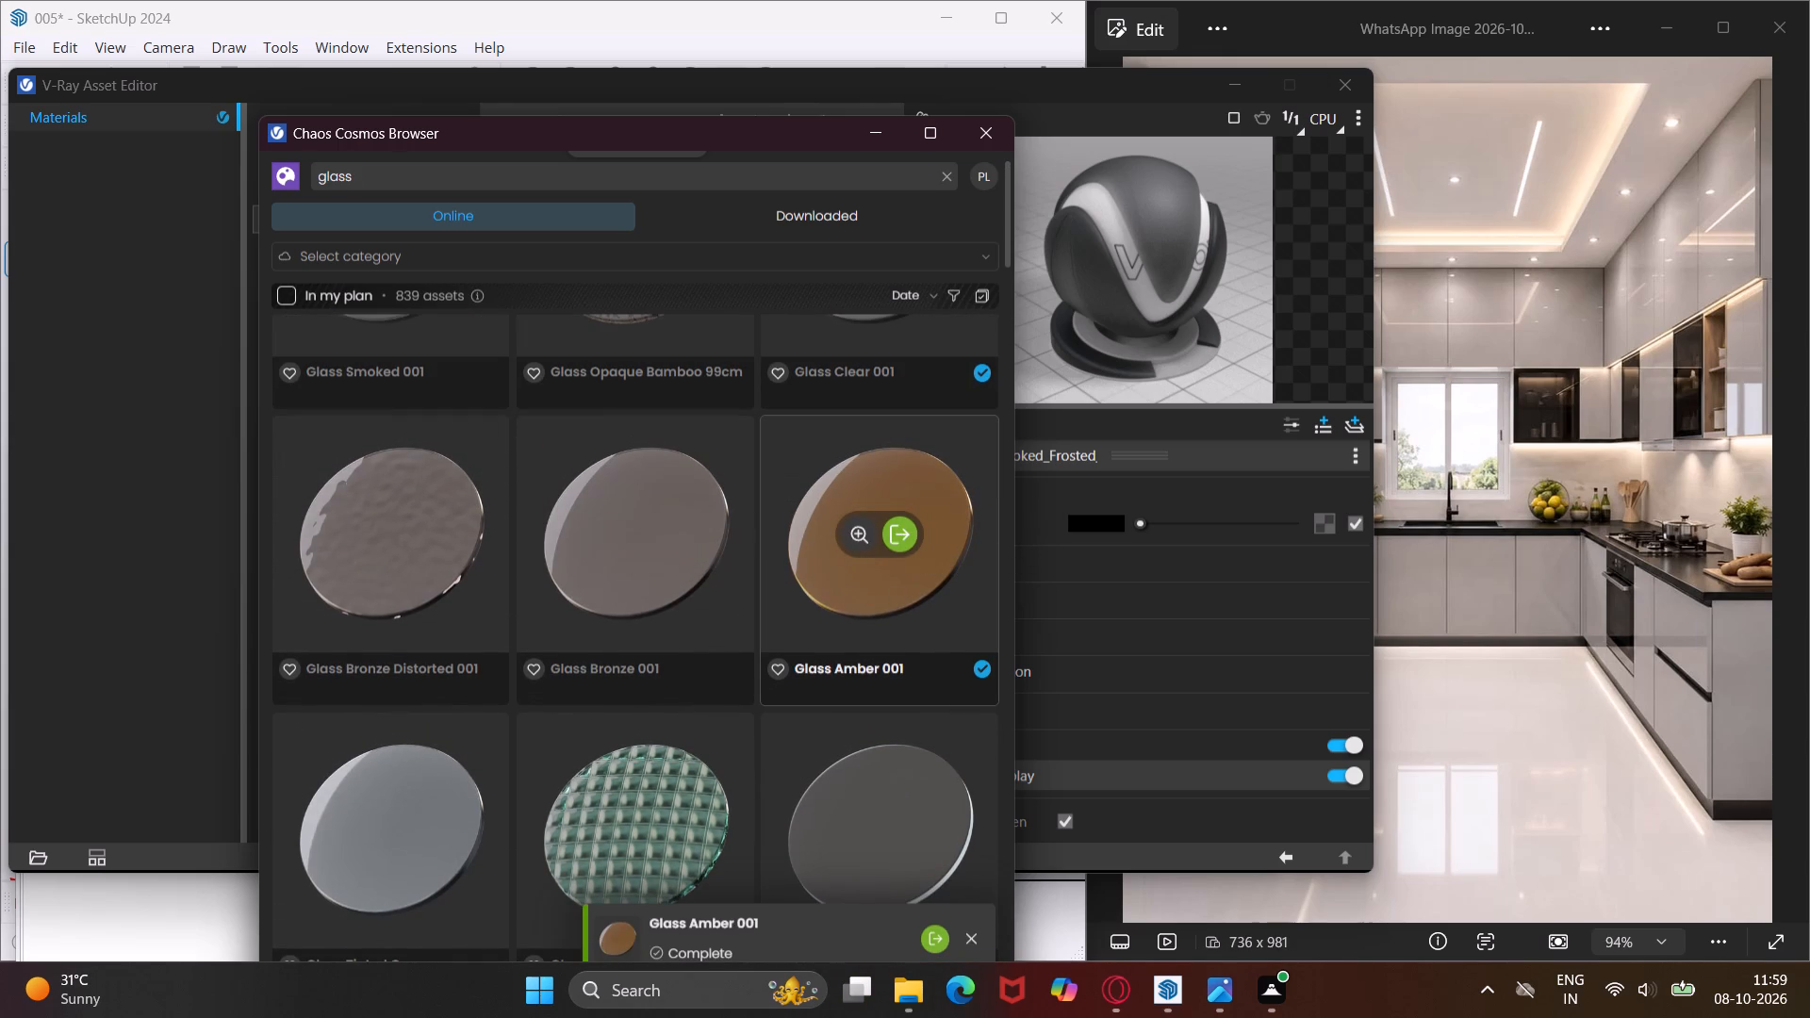
Compare the patterned, window, thin and structured glass materials in the results and download Glass Tinted Gray.
scroll(694, 634, "down", 3)
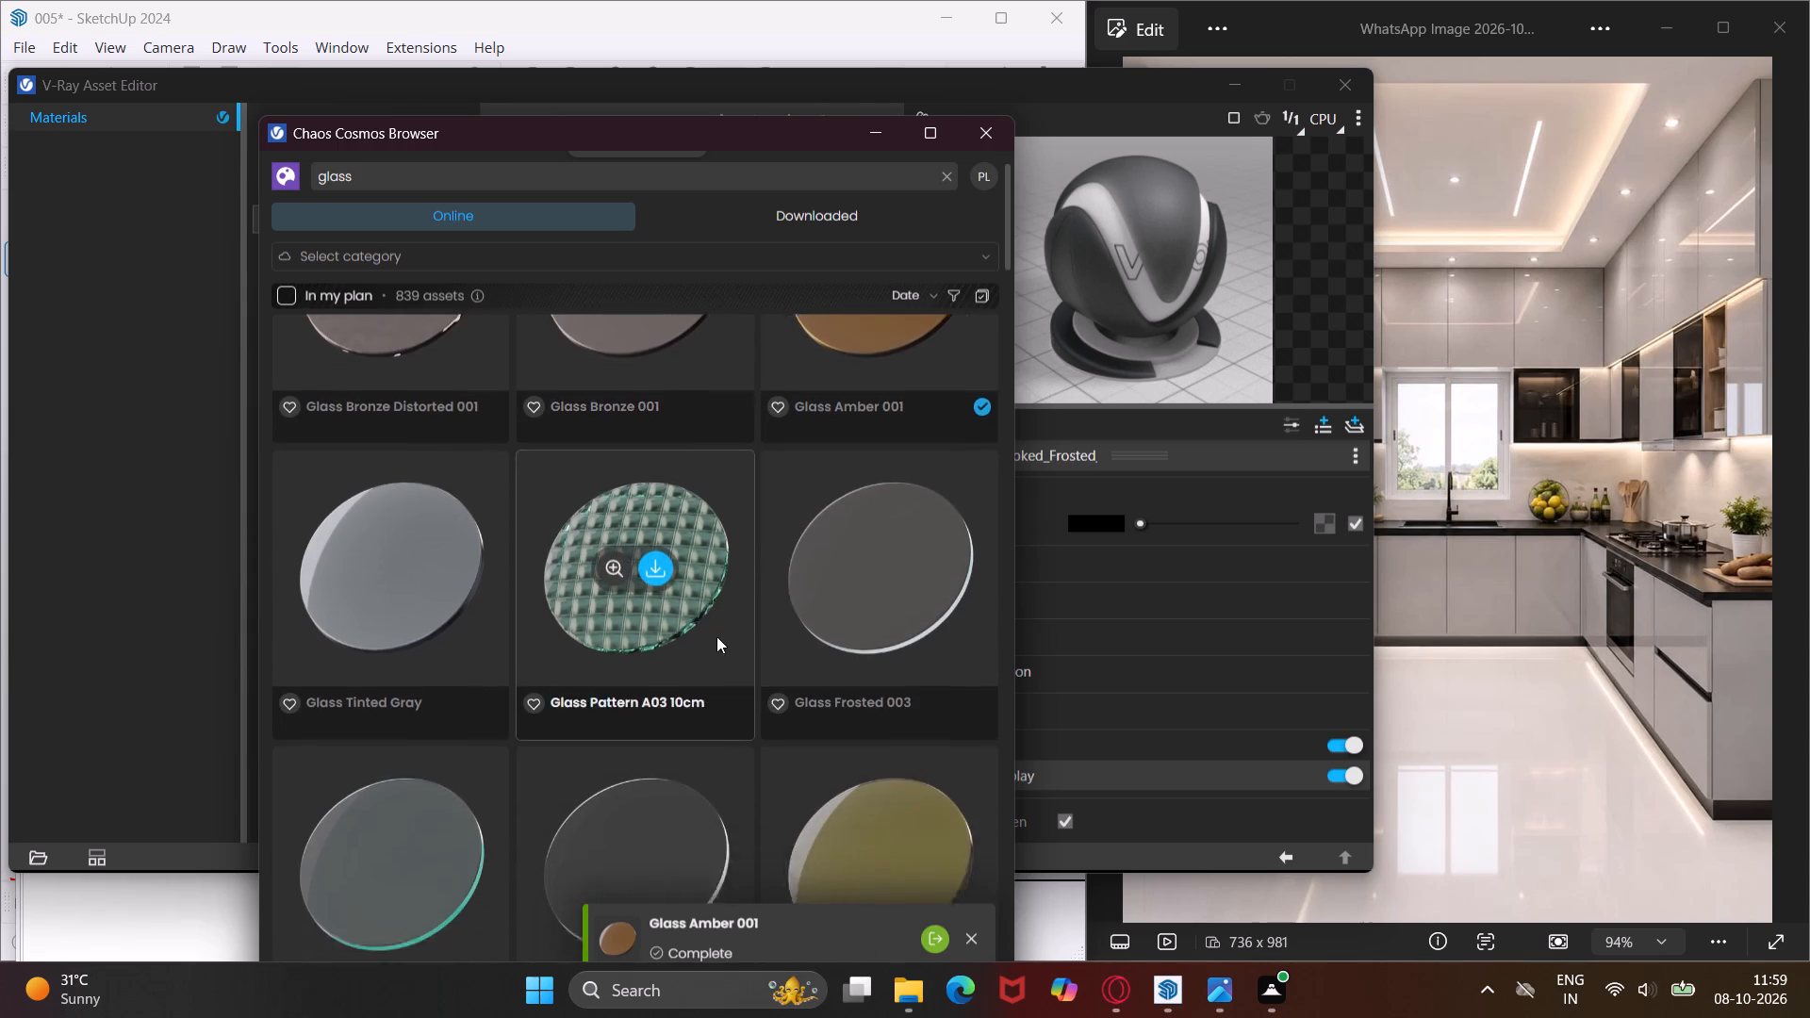
scroll(716, 636, "down", 2)
scroll(814, 675, "down", 2)
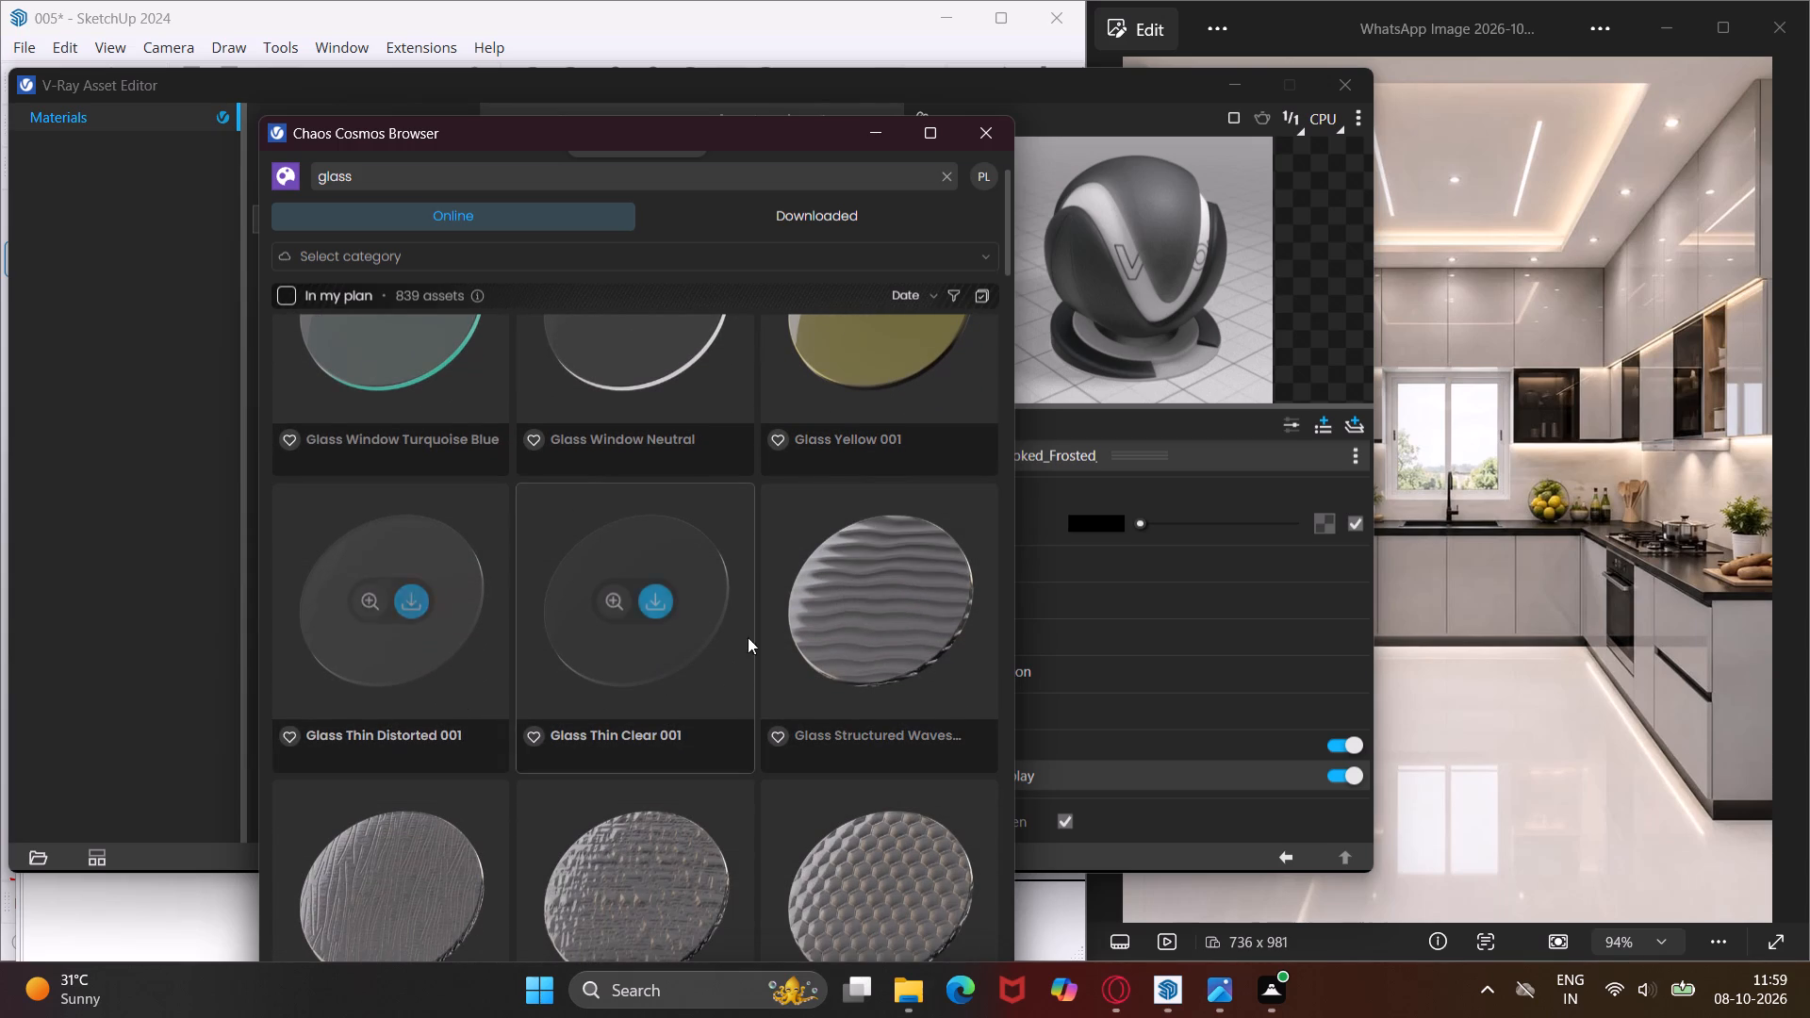
scroll(743, 651, "down", 2)
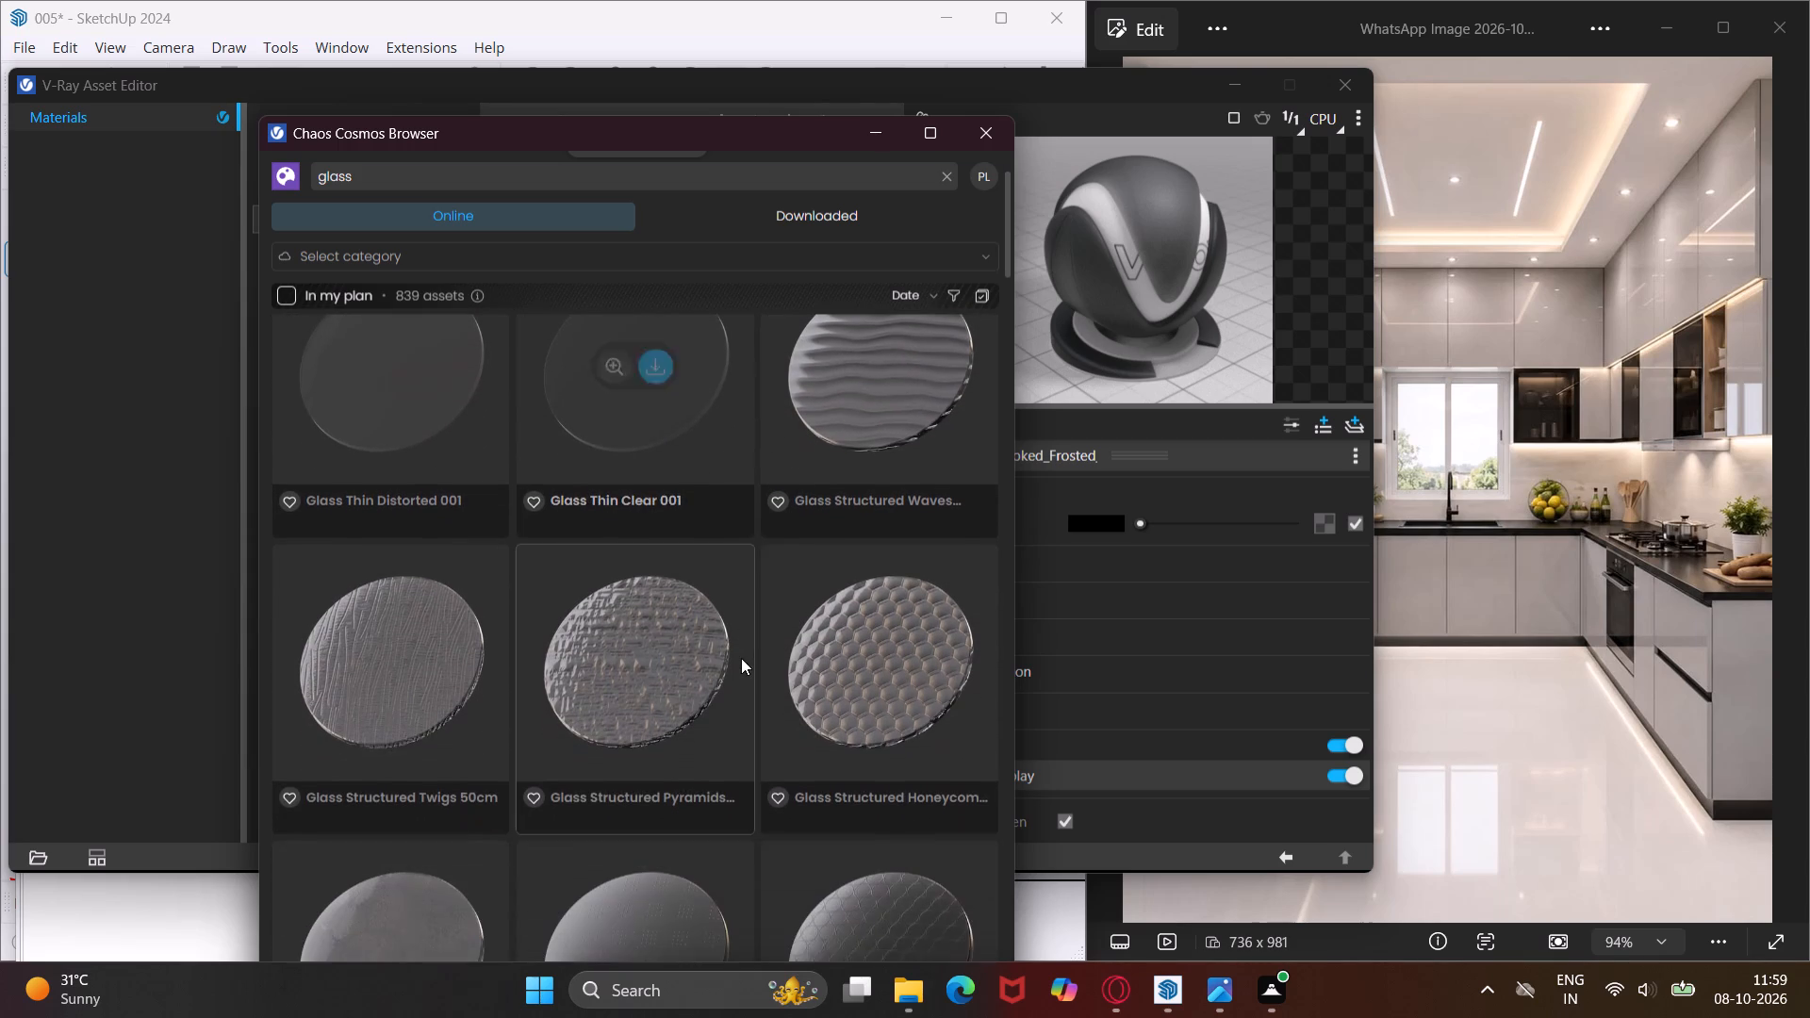
scroll(740, 663, "down", 1)
scroll(823, 713, "down", 3)
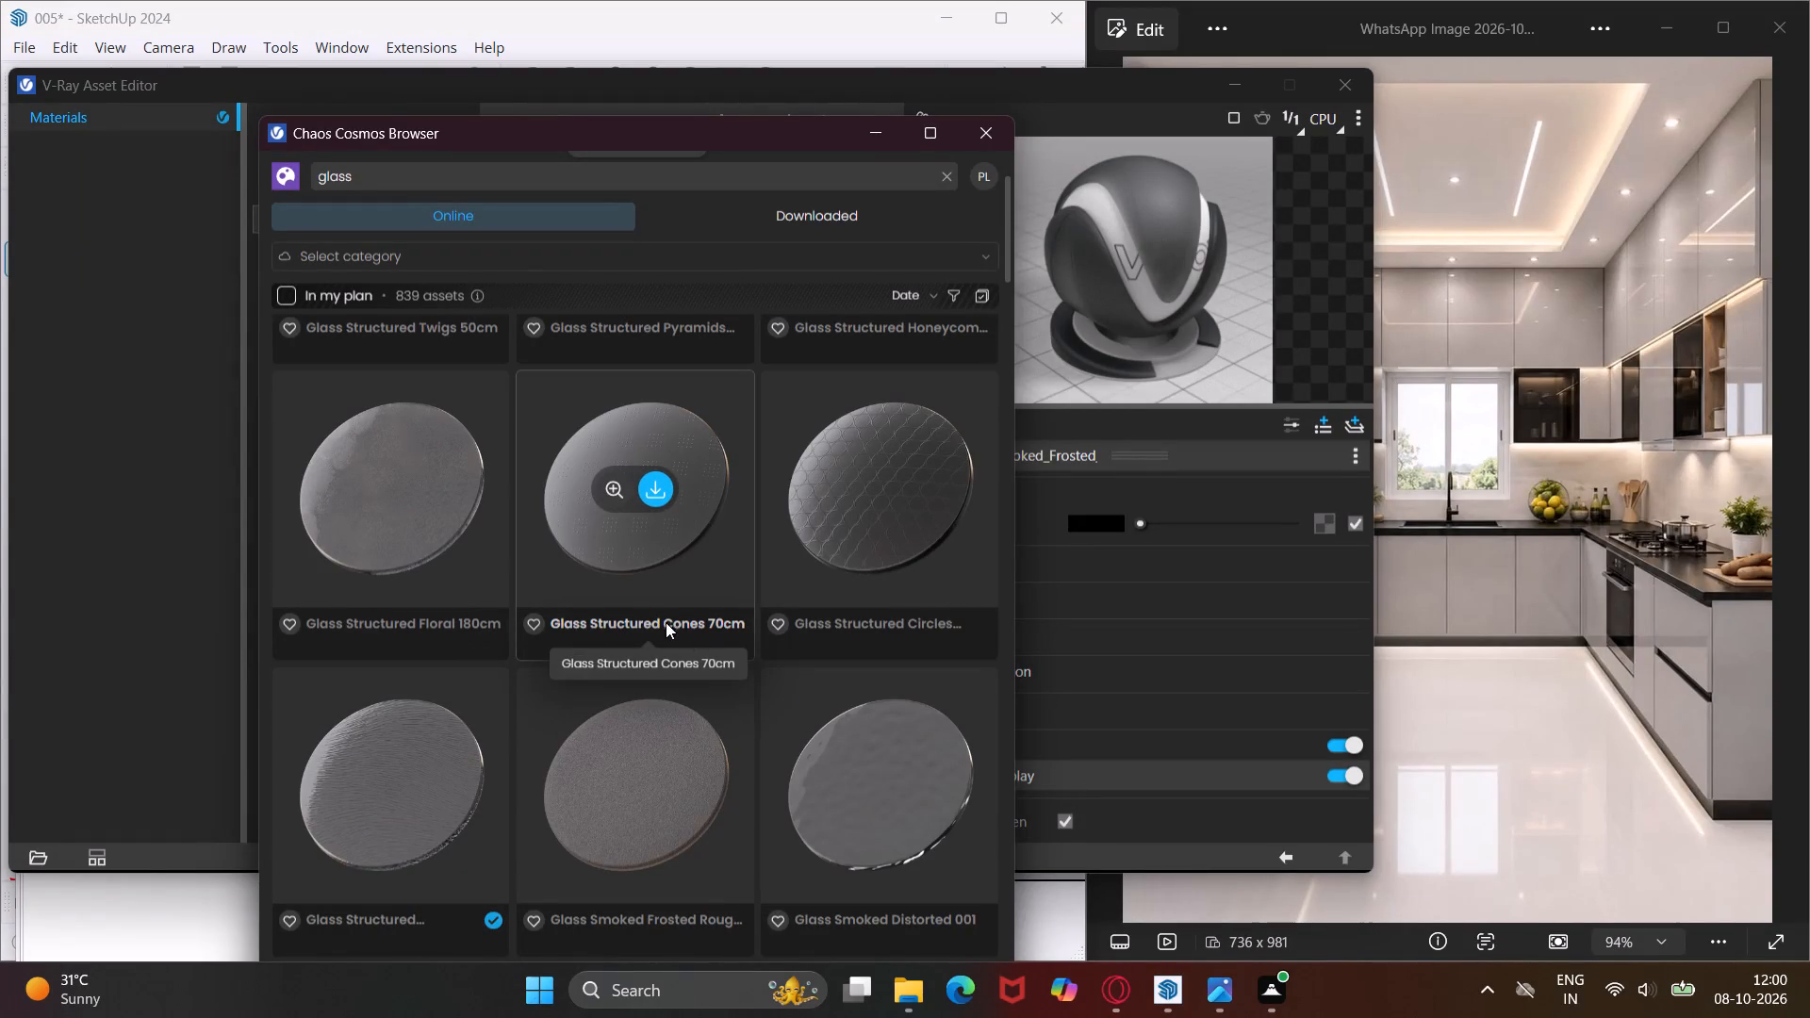
scroll(801, 694, "up", 6)
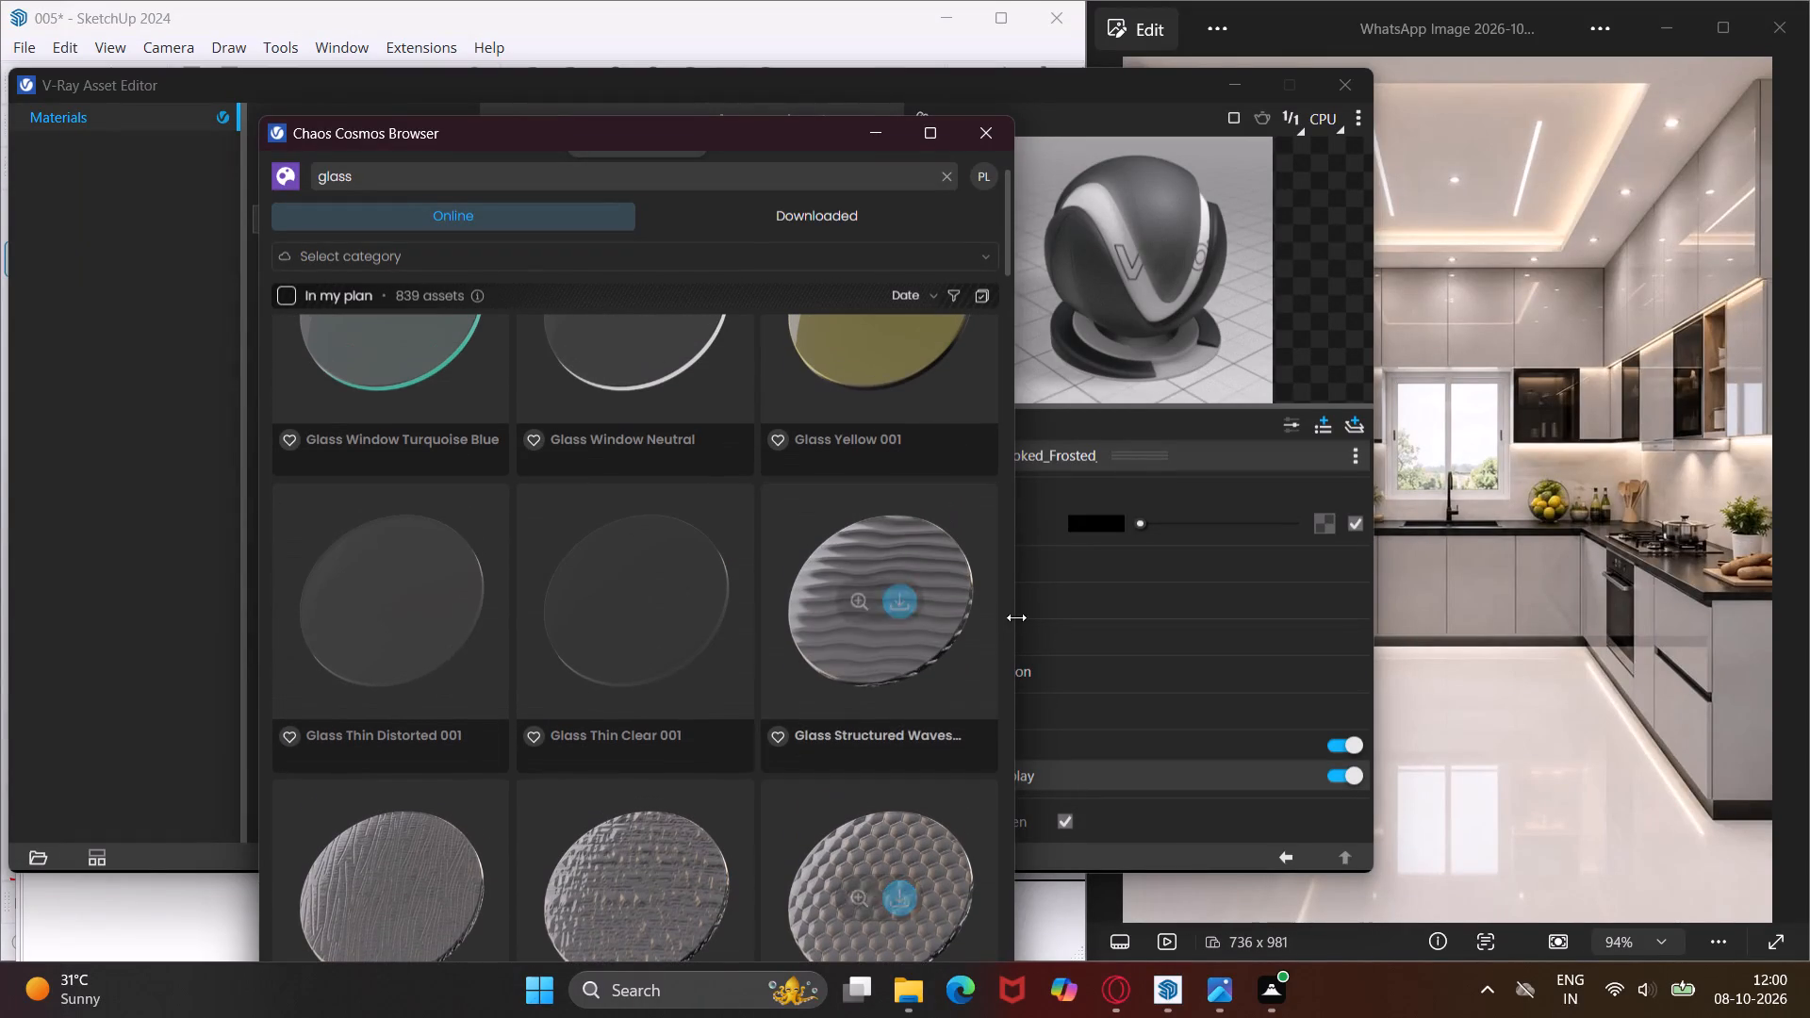
scroll(822, 684, "up", 2)
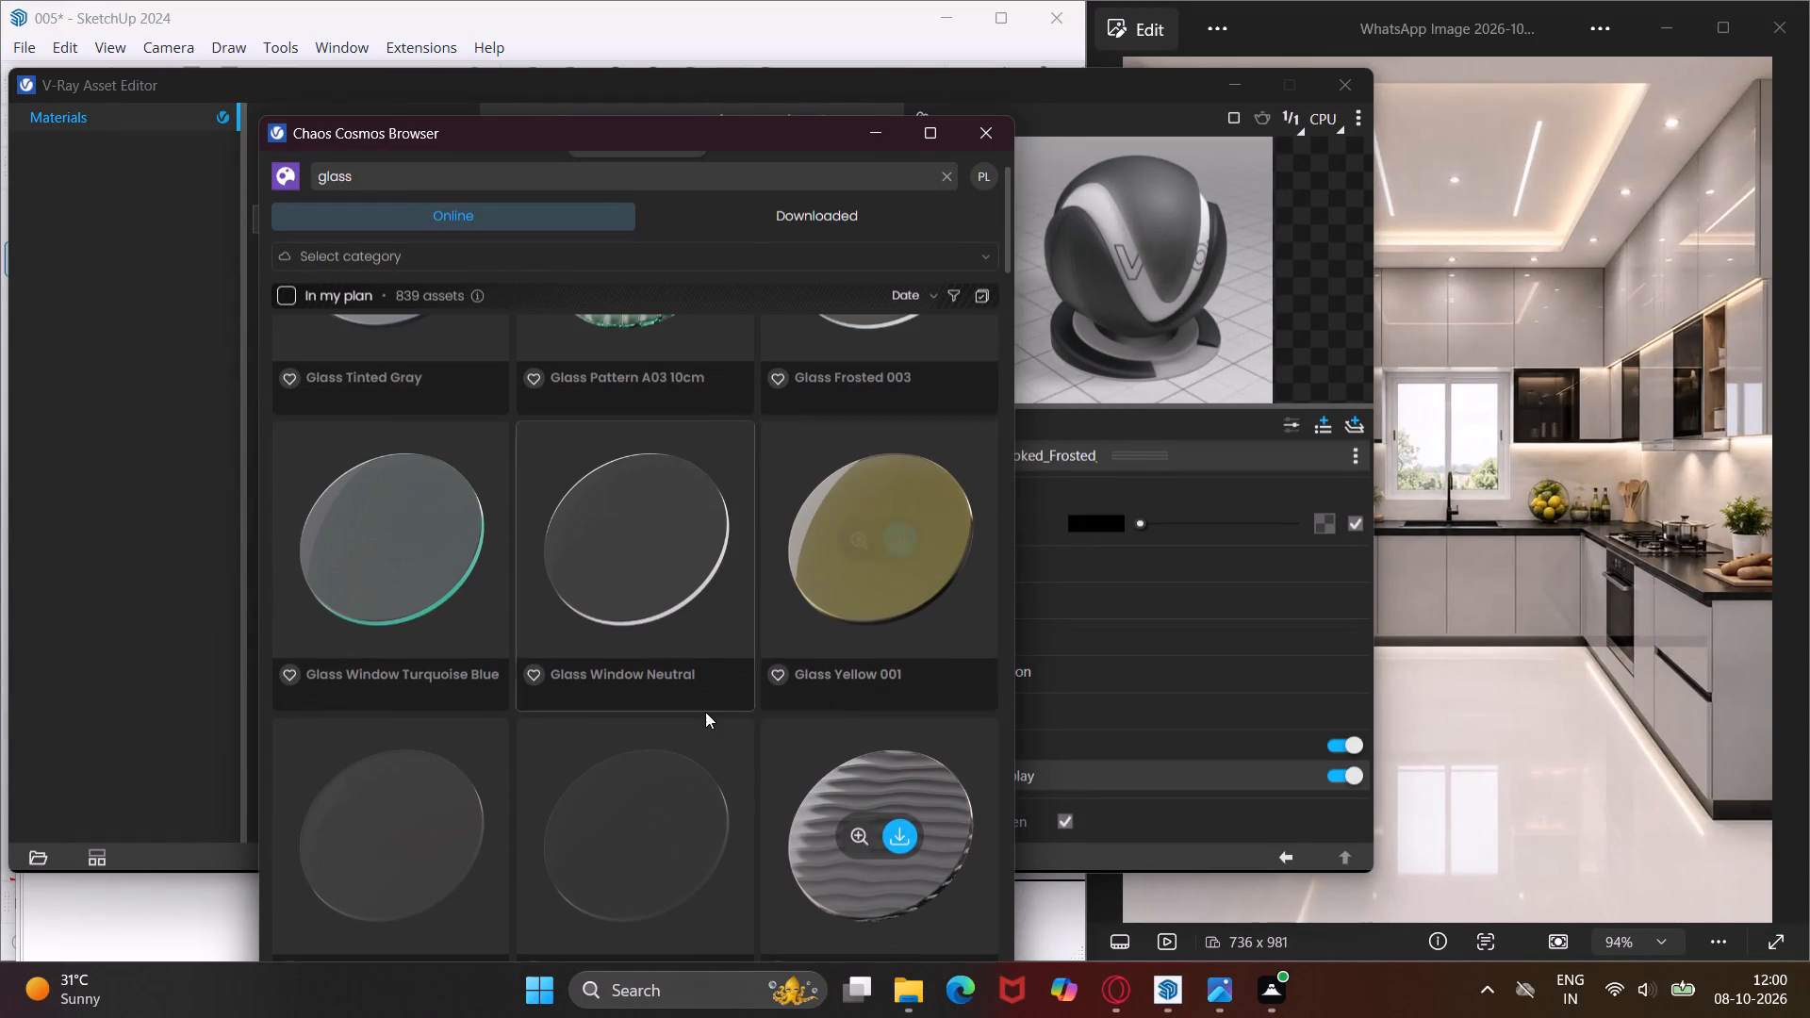
scroll(808, 792, "down", 2)
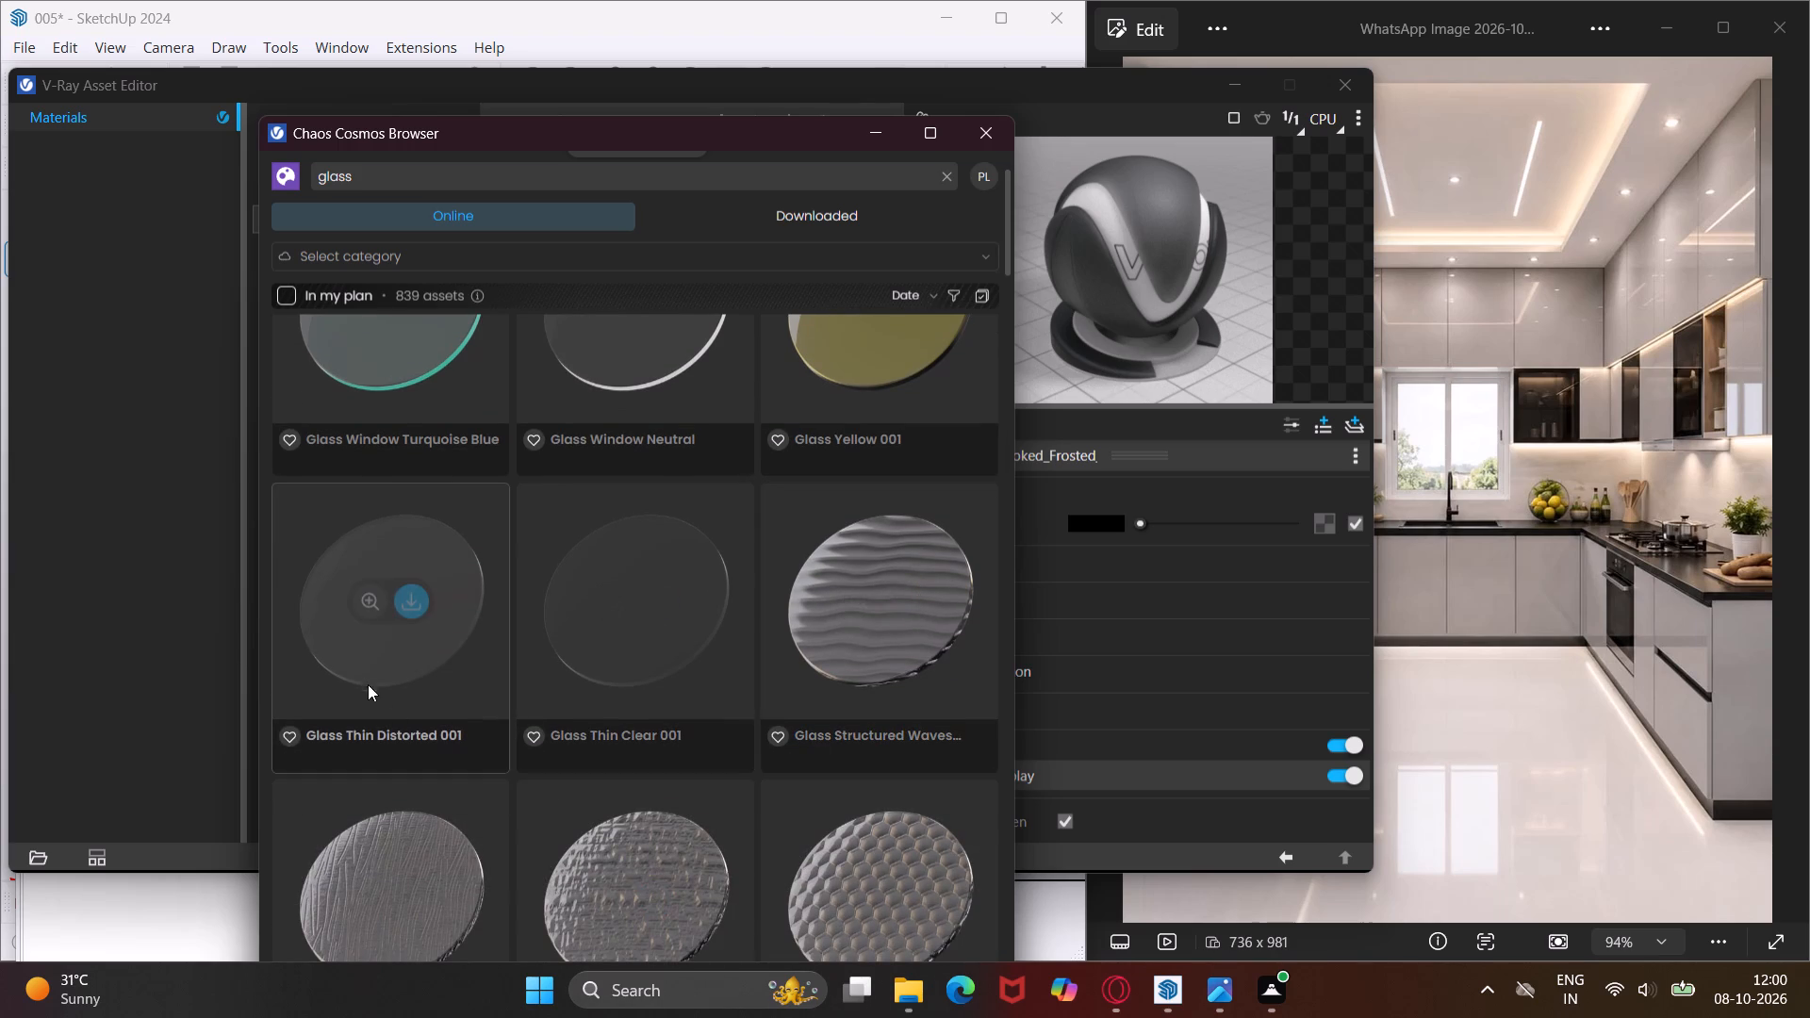
scroll(671, 612, "up", 2)
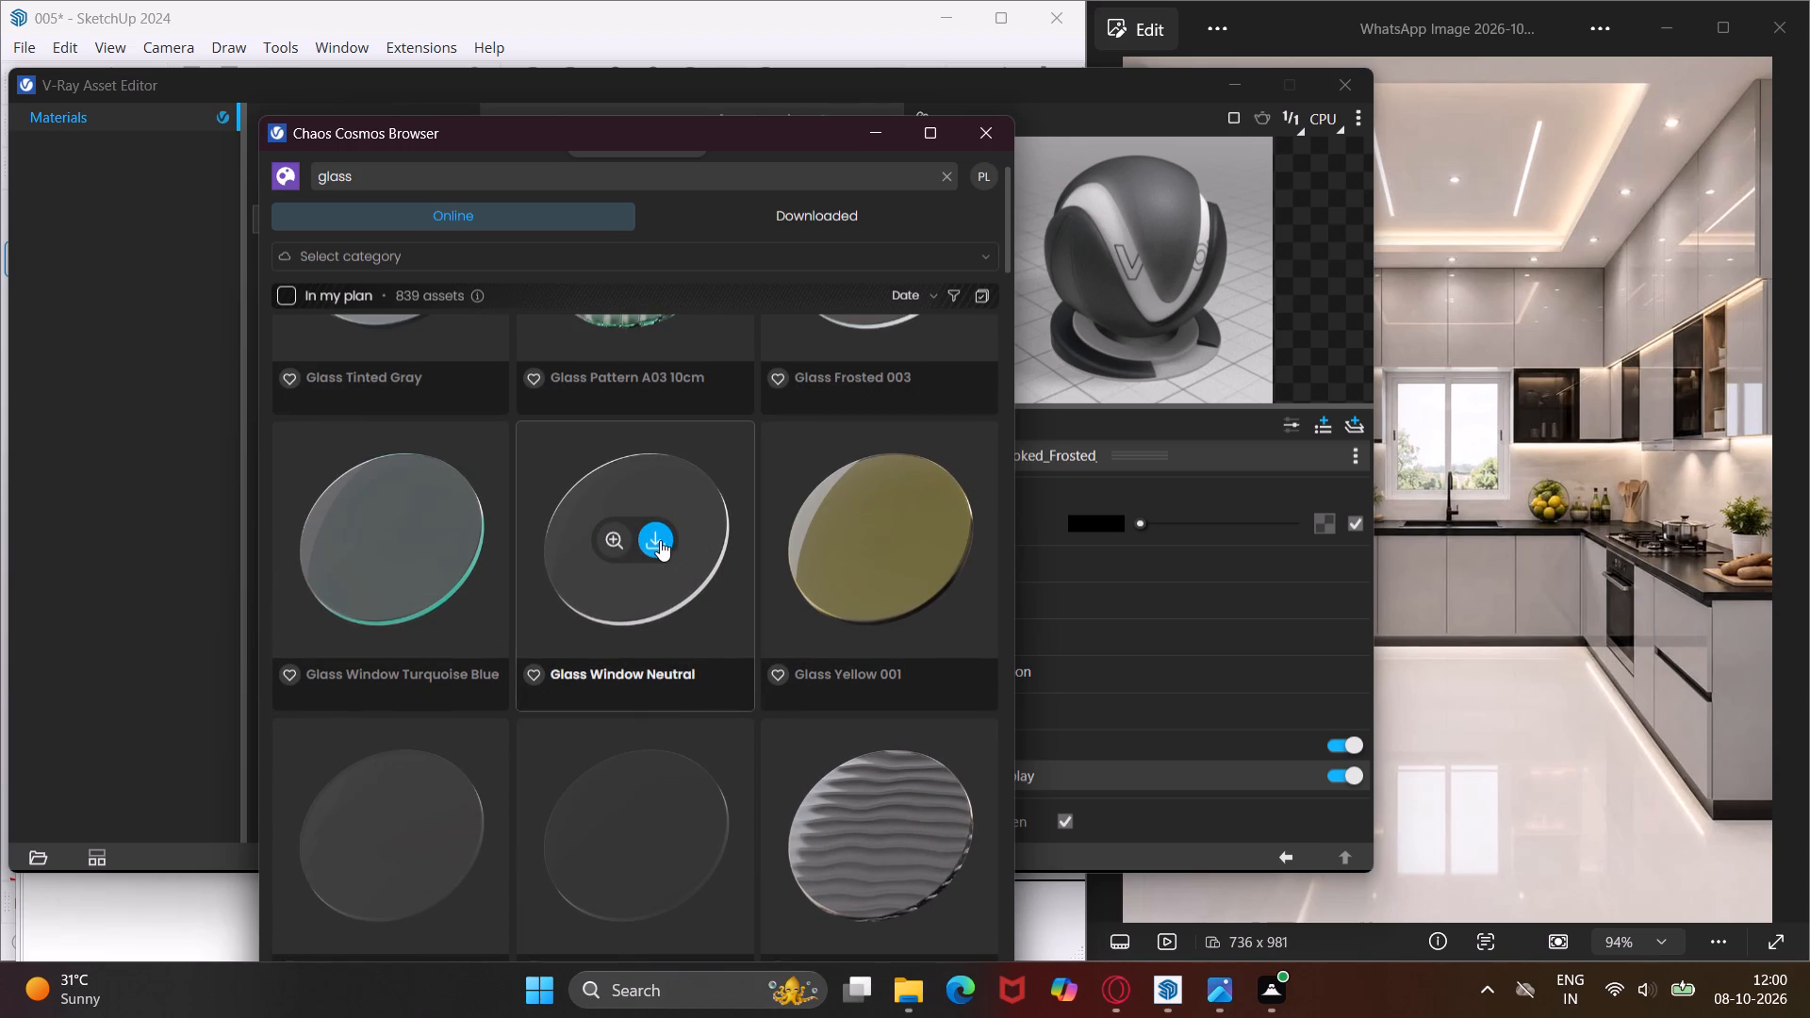
scroll(623, 708, "up", 2)
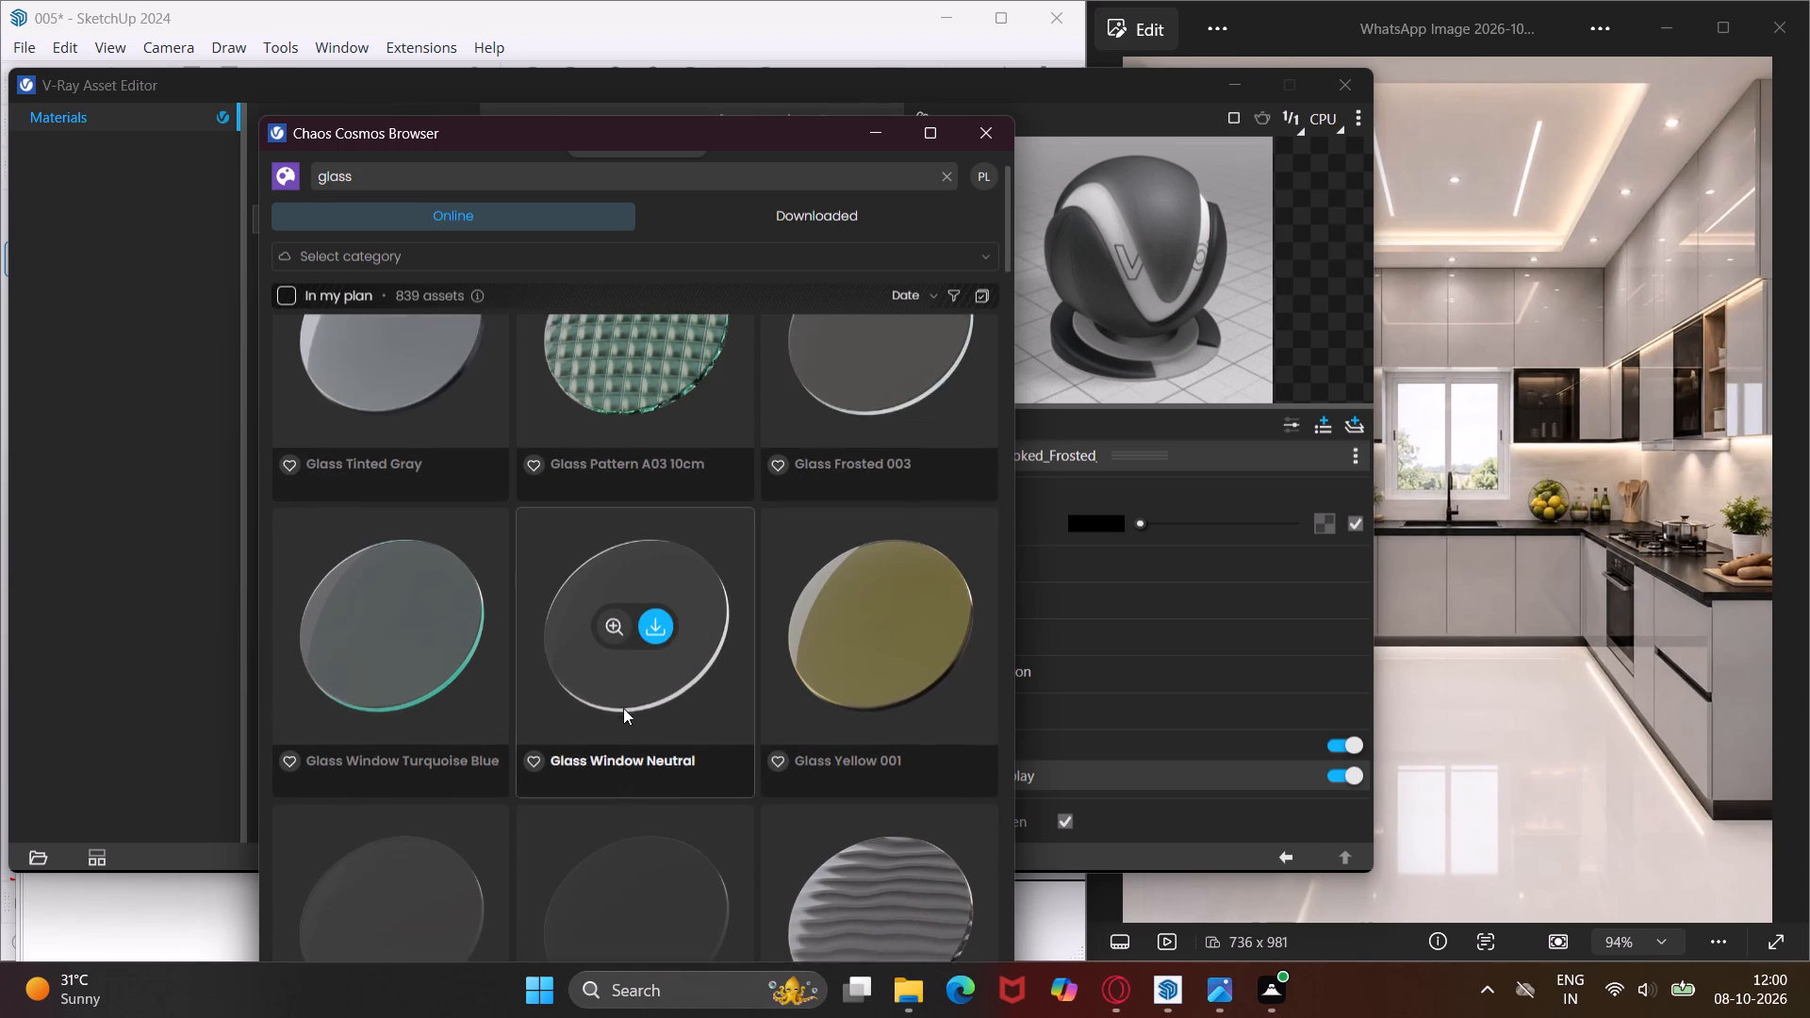
scroll(633, 705, "up", 2)
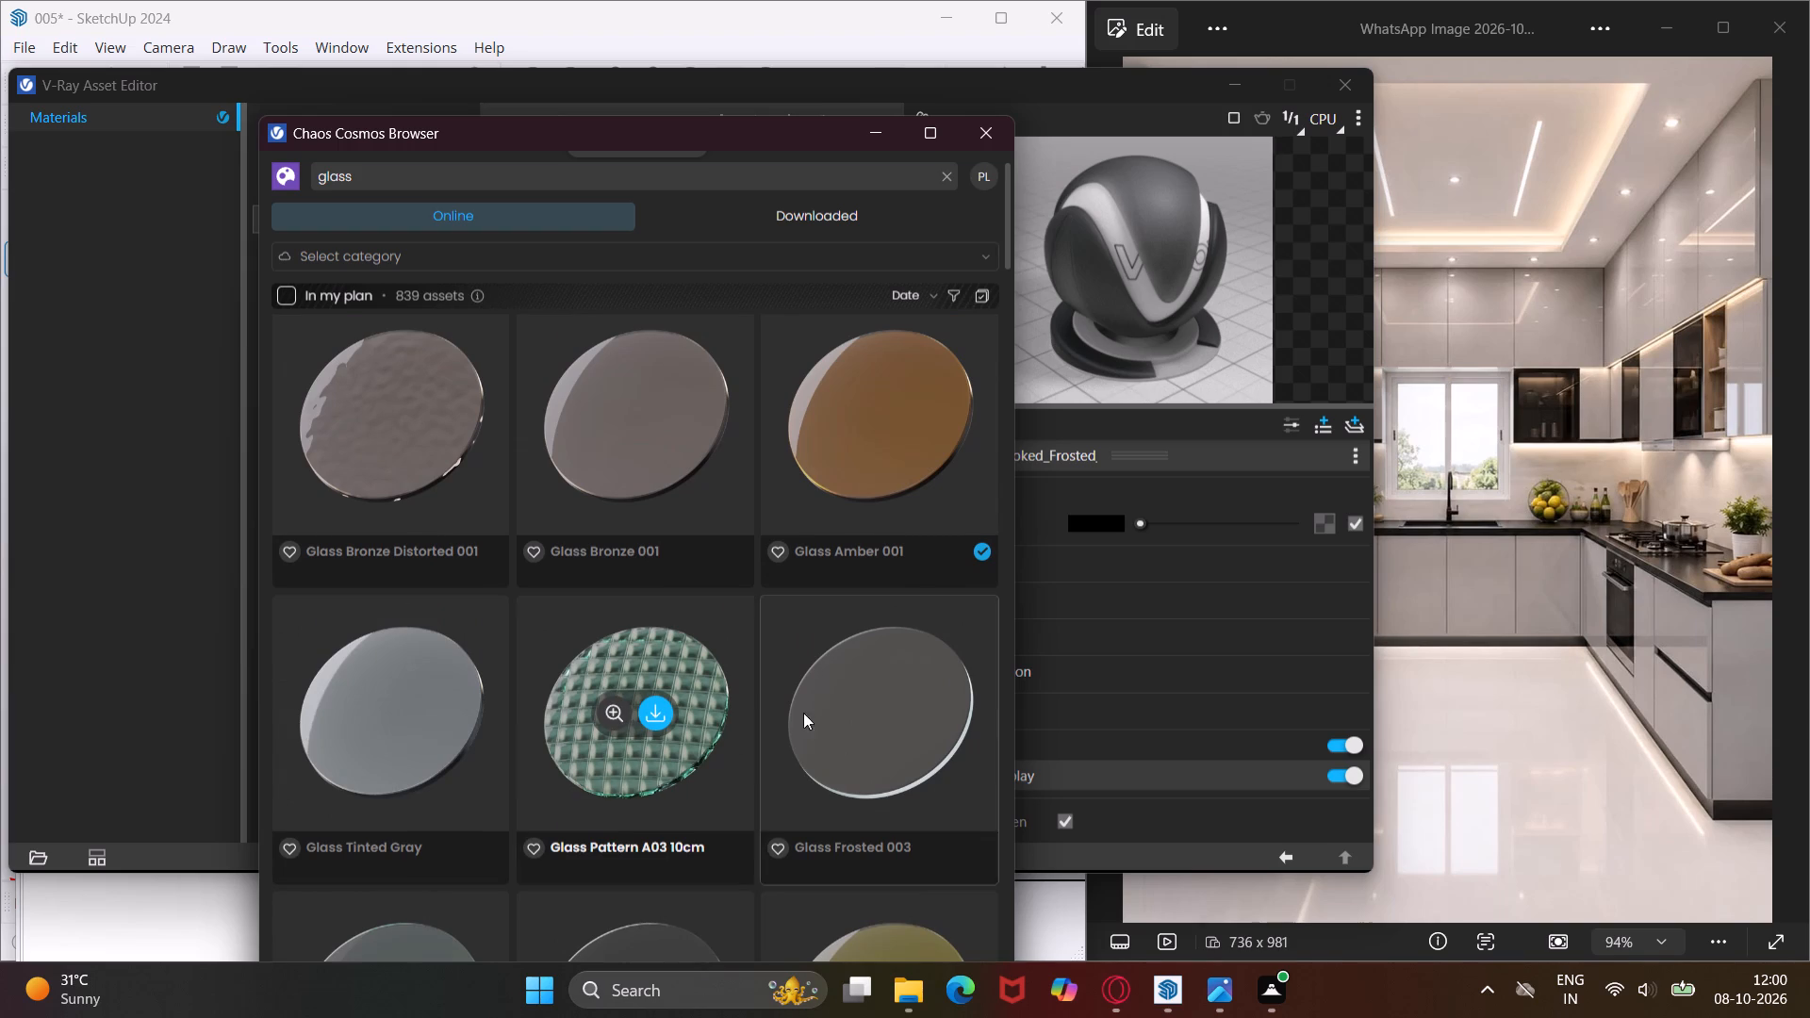
scroll(819, 700, "up", 1)
scroll(823, 698, "down", 2)
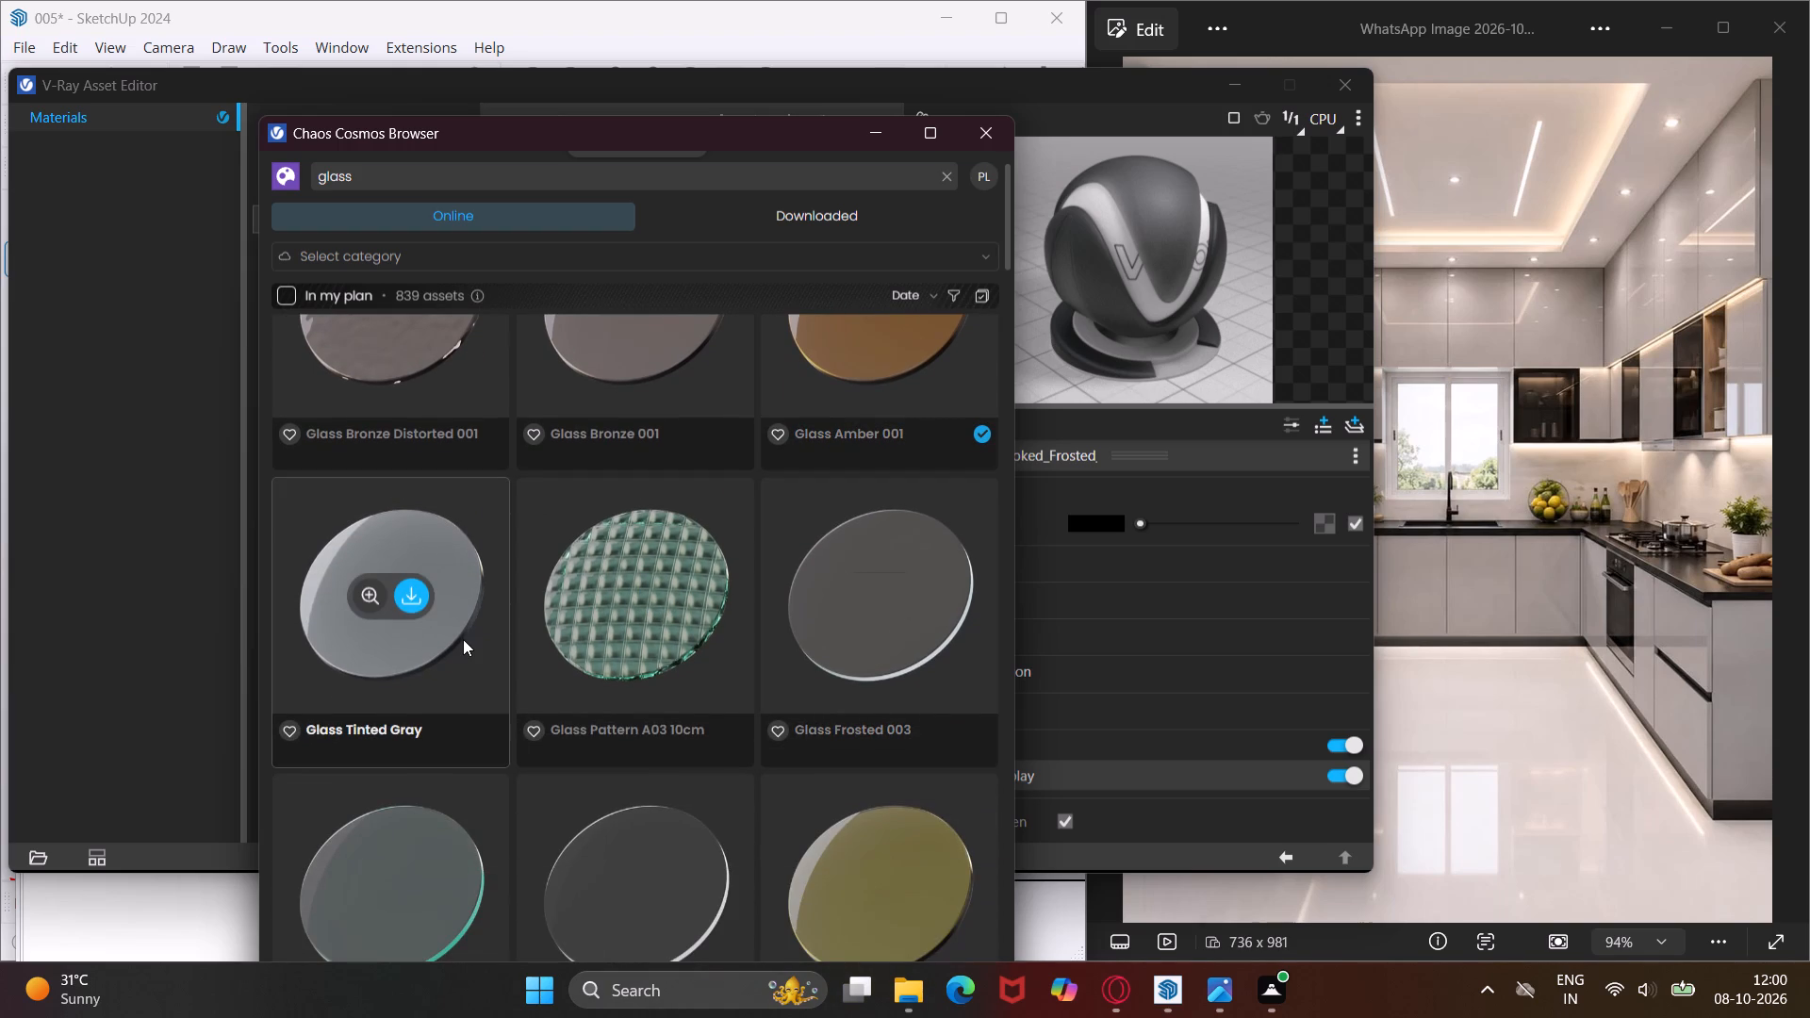
scroll(633, 590, "up", 1)
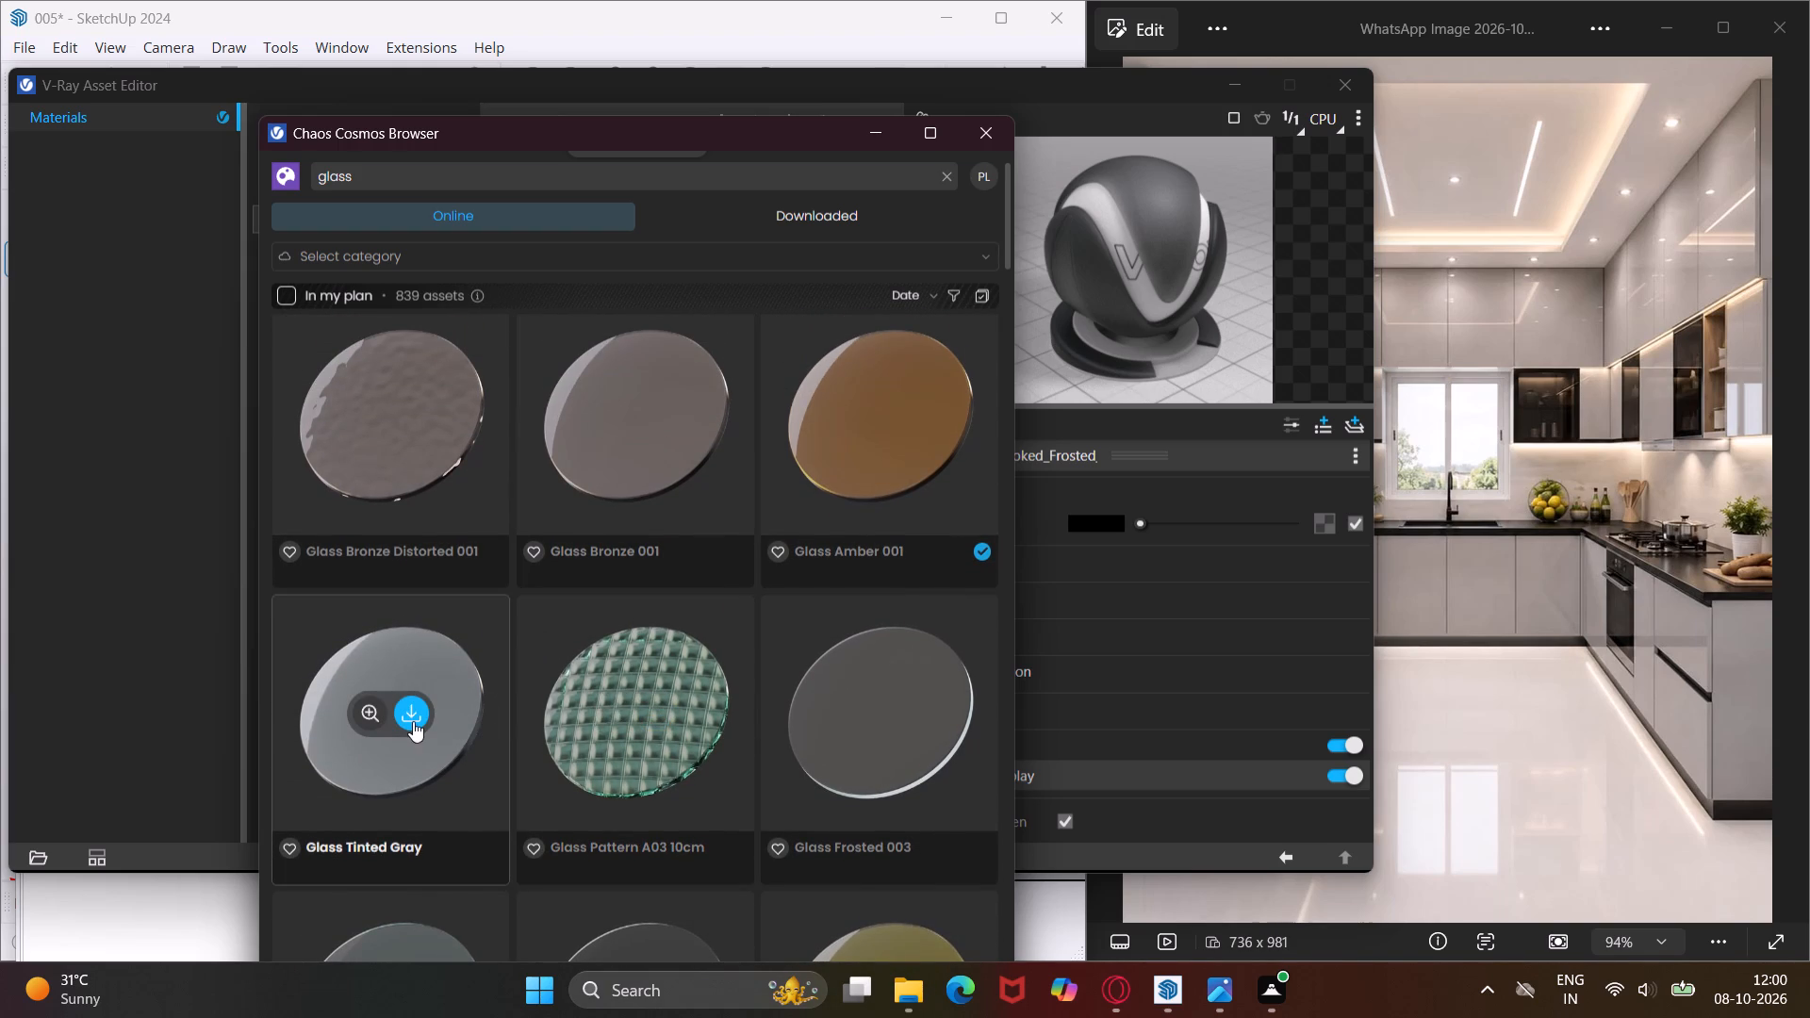
left_click(414, 719)
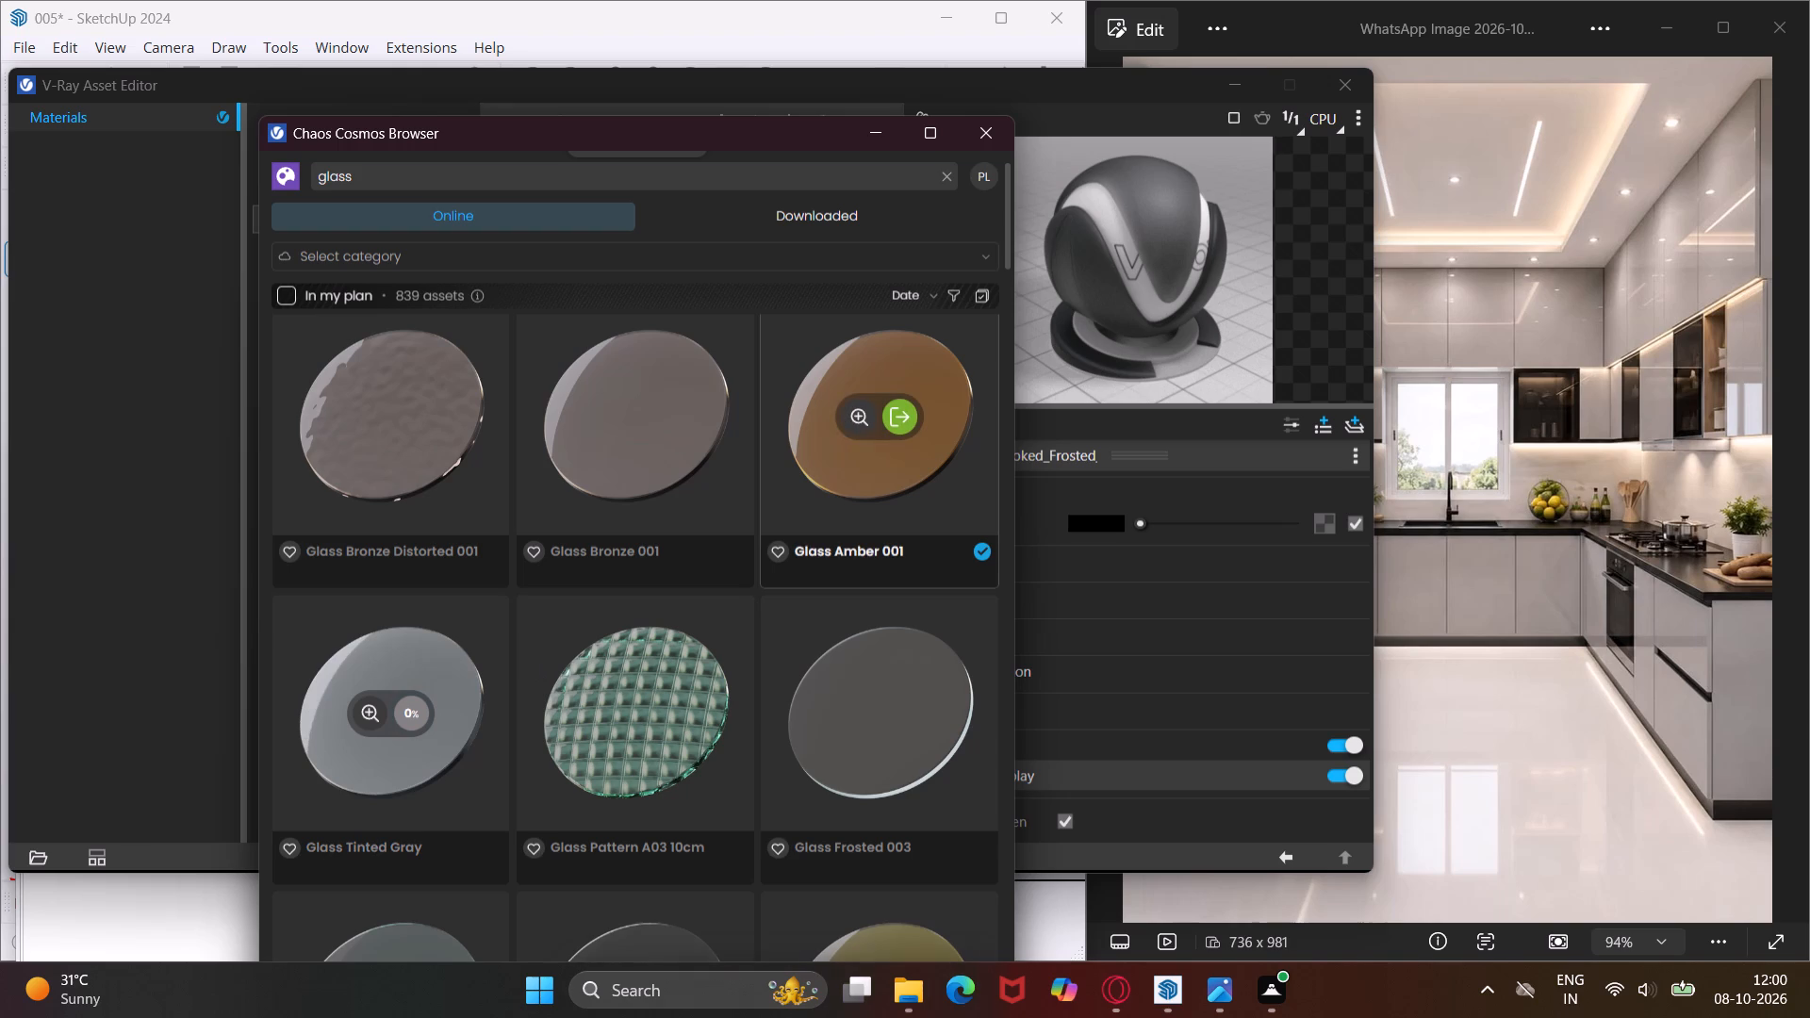
Import Glass Amber 001 from Cosmos into the scene's materials and bring the Asset Editor forward to check its preview.
left_click(912, 429)
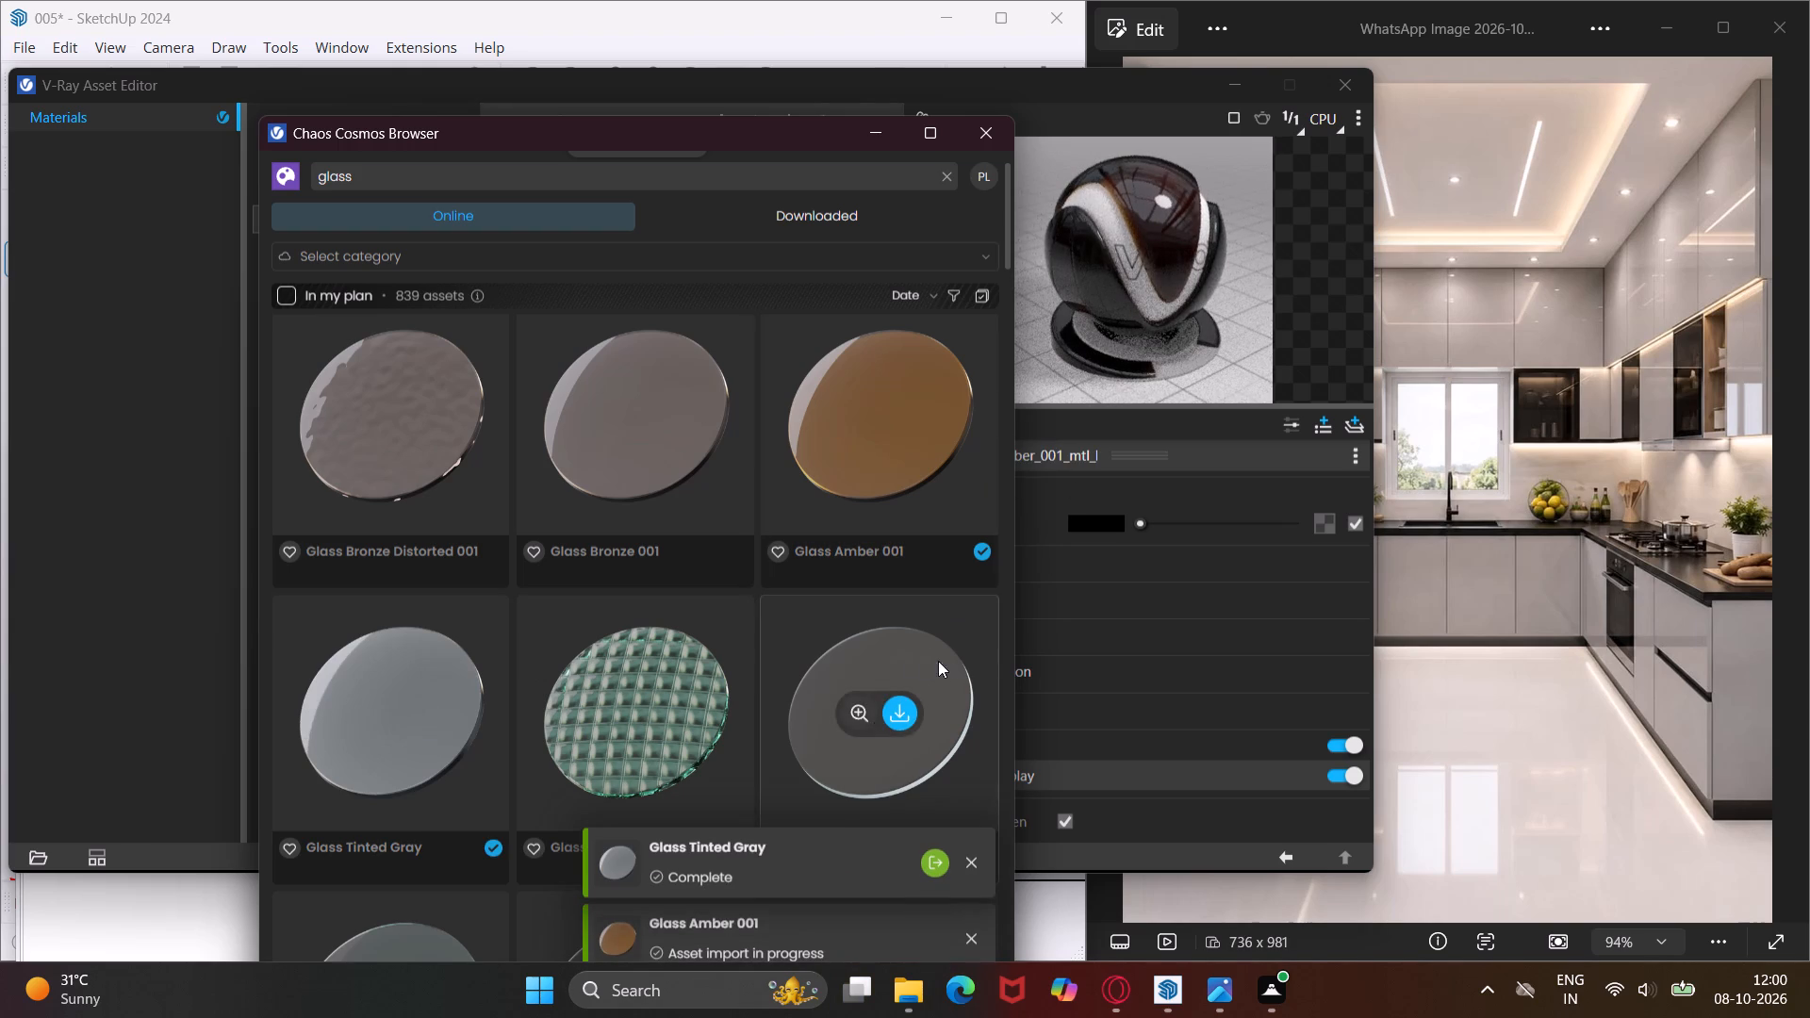
left_click(910, 436)
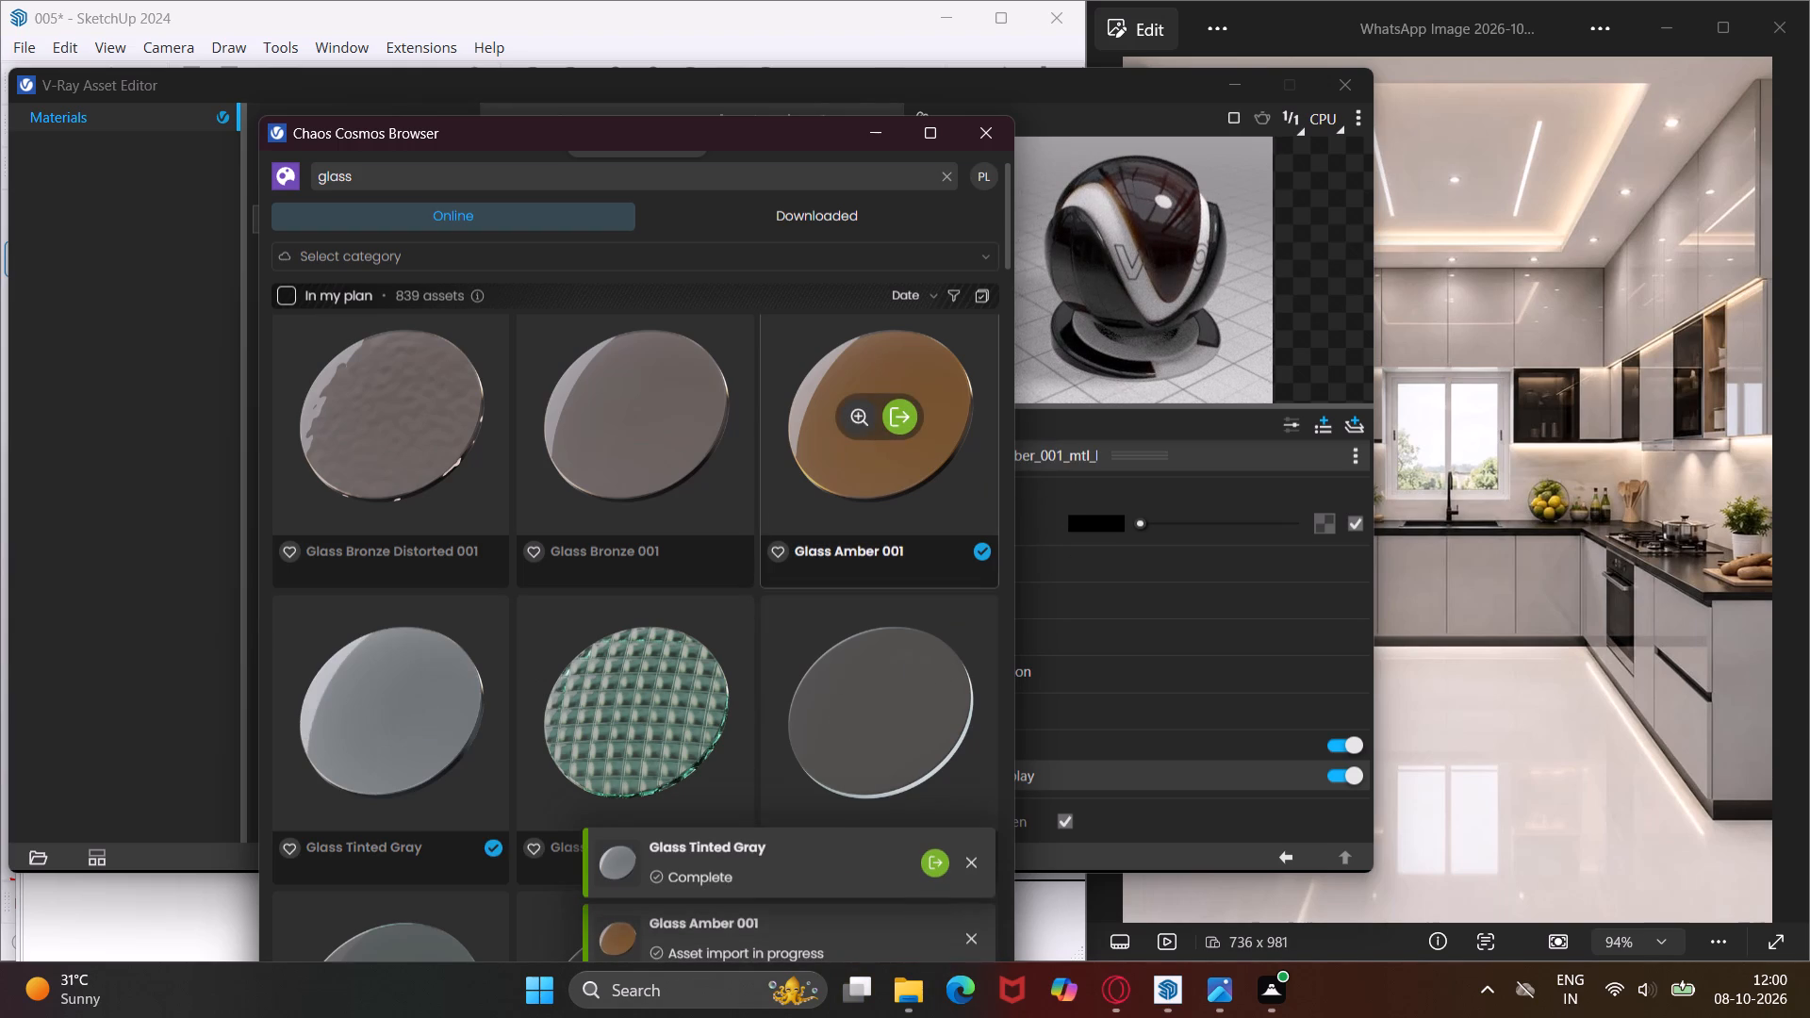
left_click(910, 442)
left_click(1179, 292)
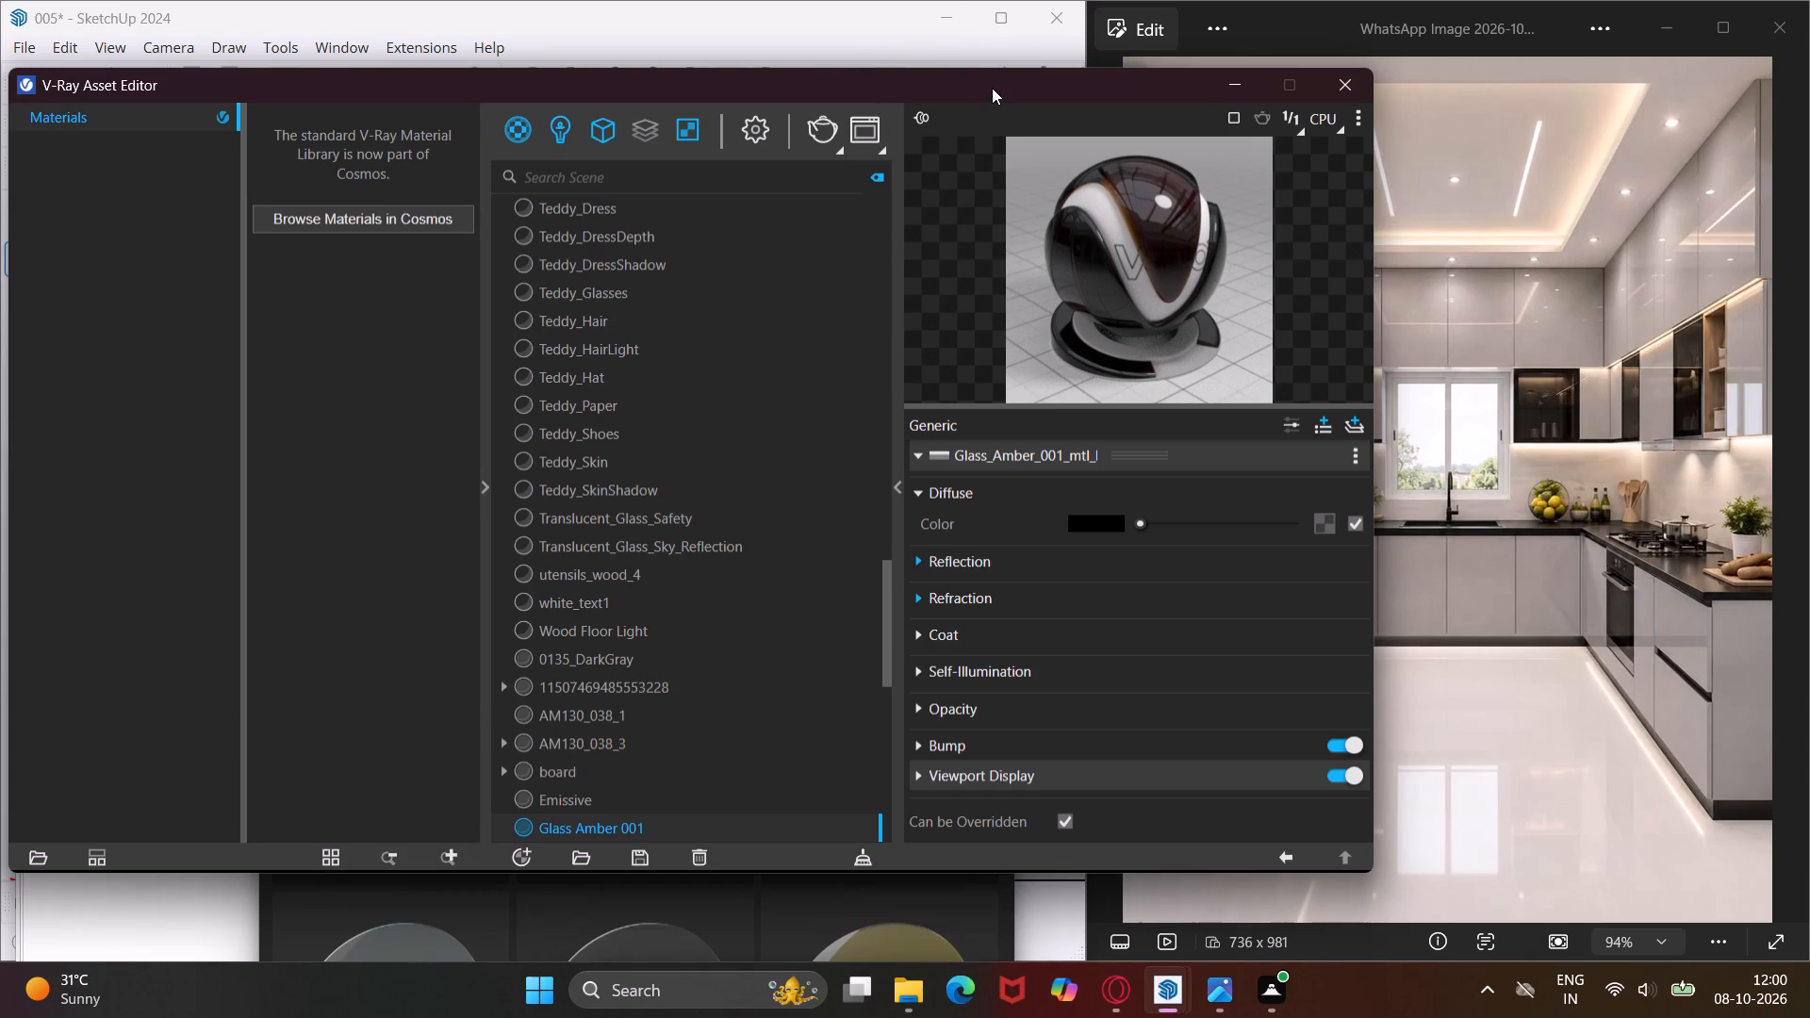
Move the Asset Editor and Cosmos windows off the kitchen model and examine its window and open display cabinets.
left_click_drag(992, 88, 1111, 615)
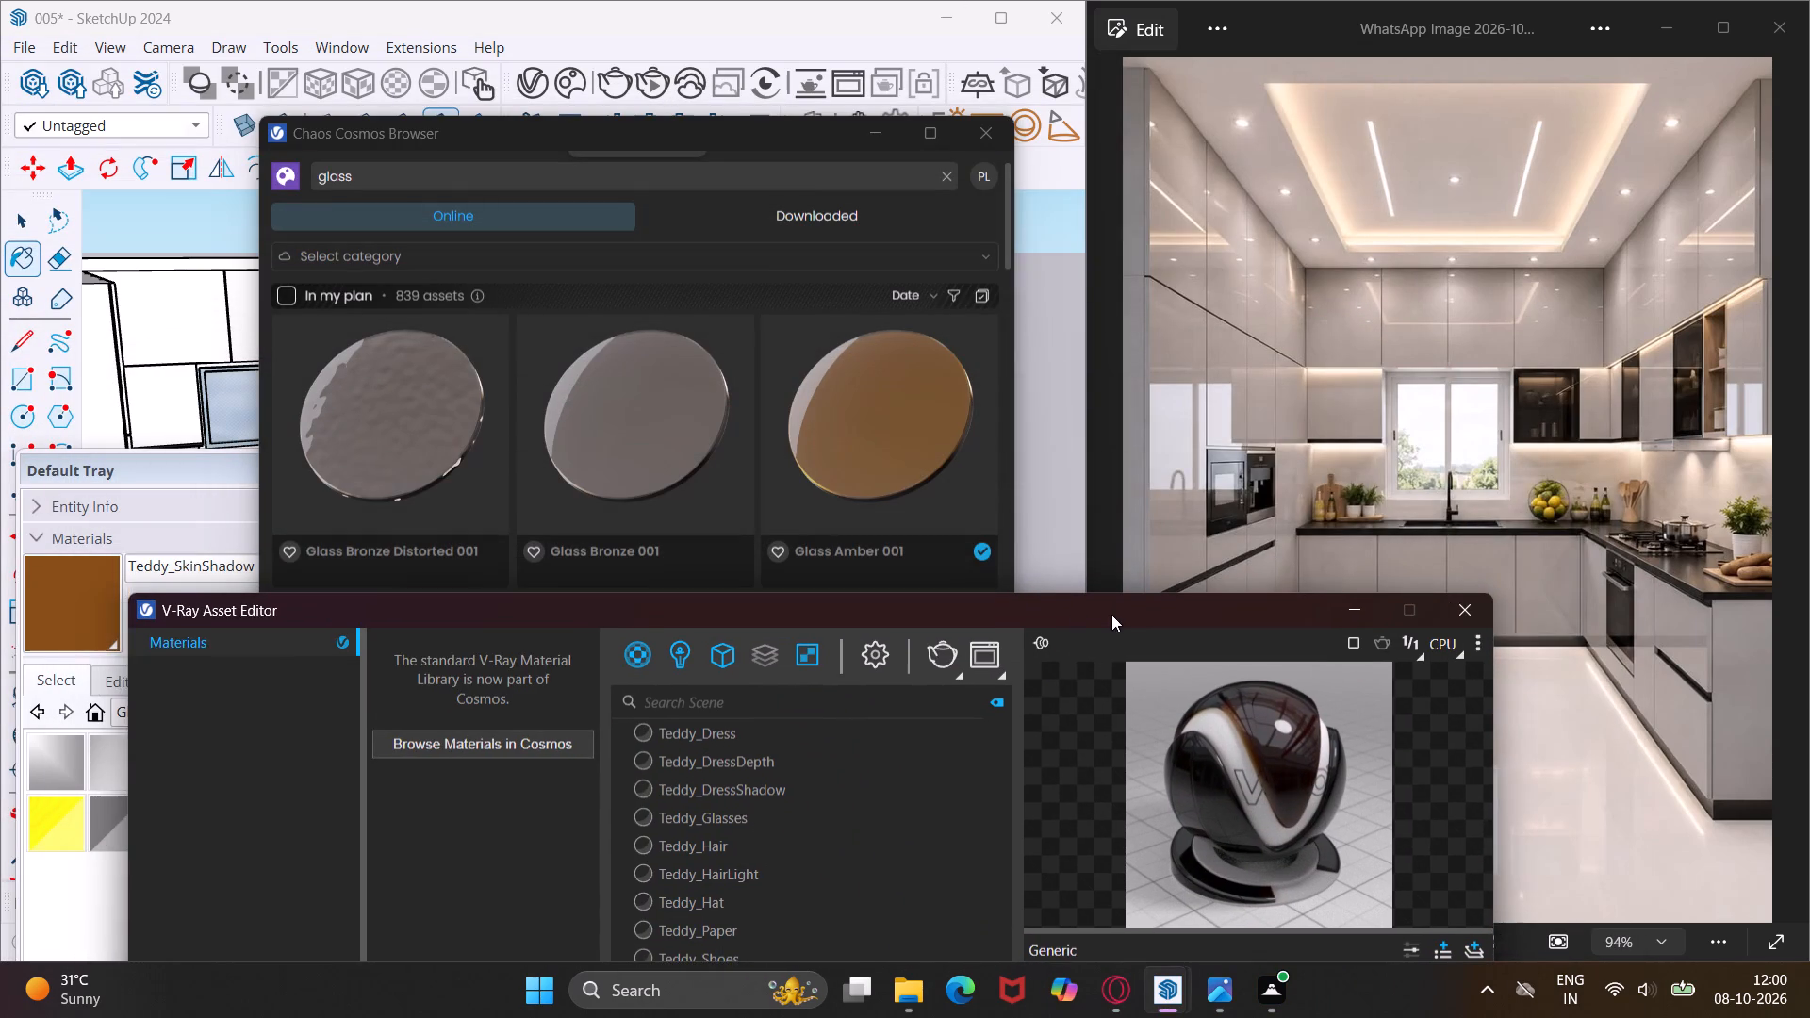
left_click_drag(1111, 615, 1114, 616)
left_click_drag(670, 143, 831, 413)
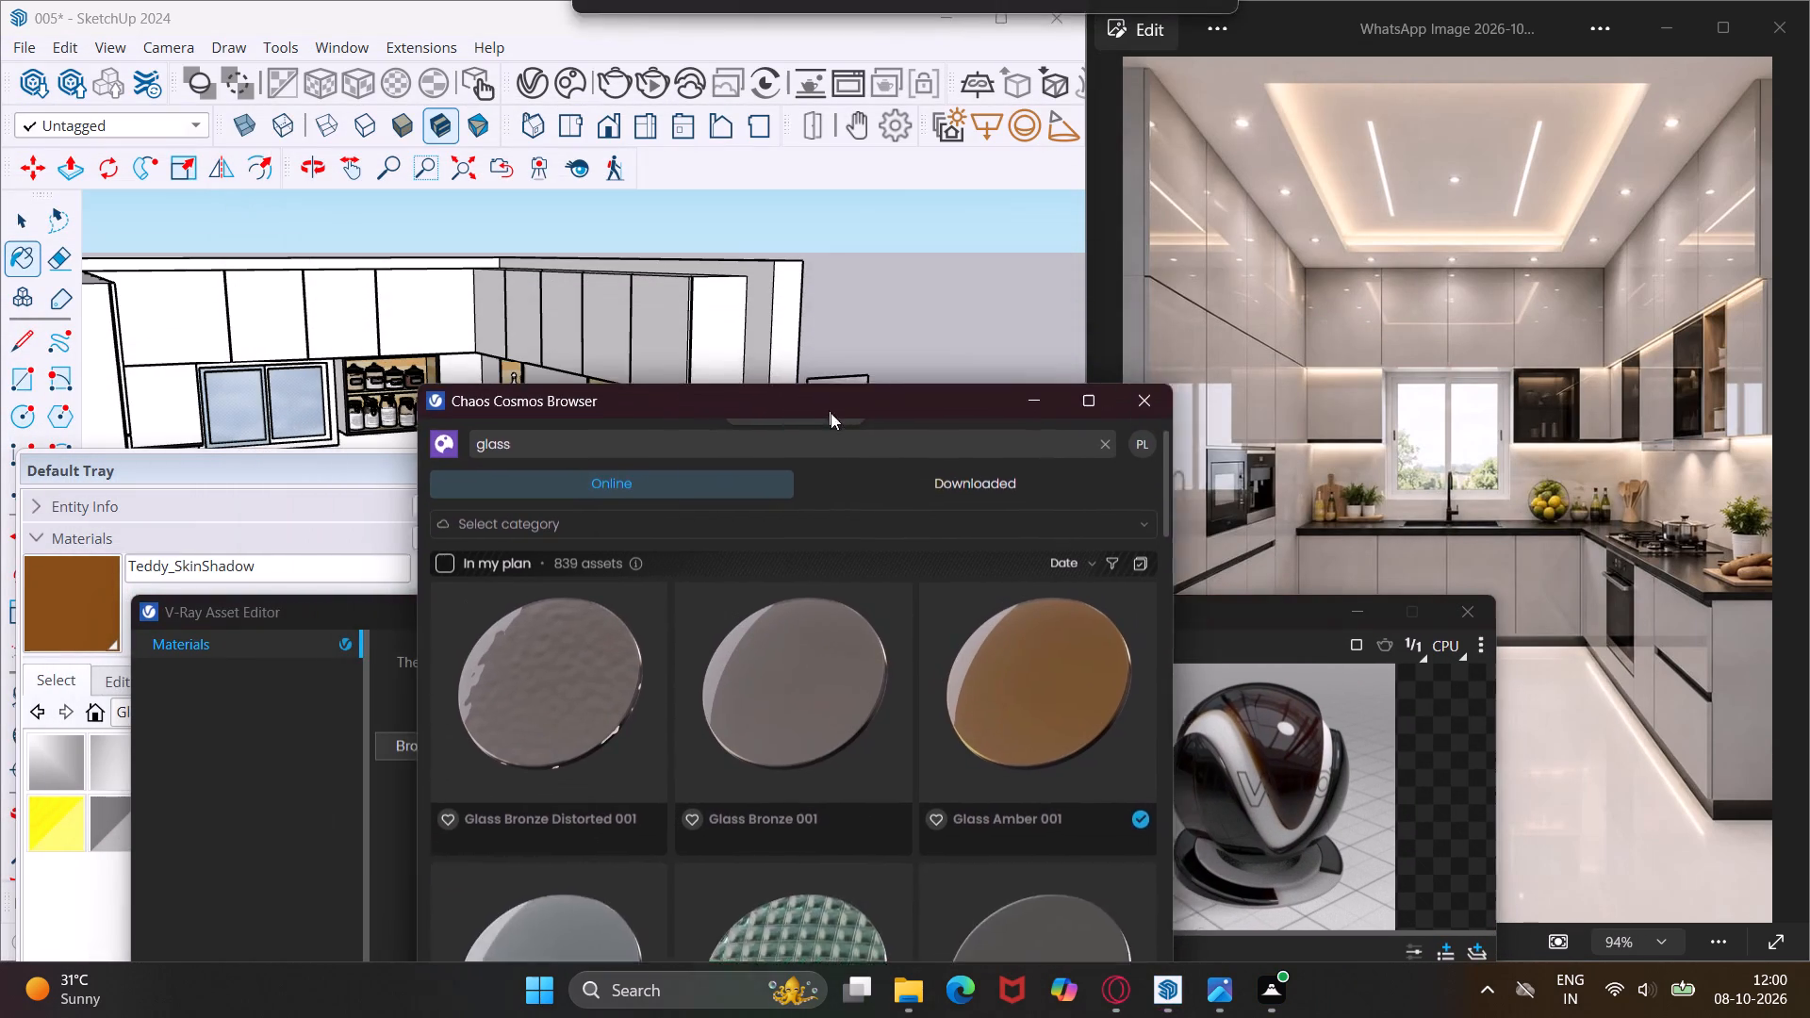
left_click_drag(831, 413, 1061, 469)
scroll(436, 415, "down", 2)
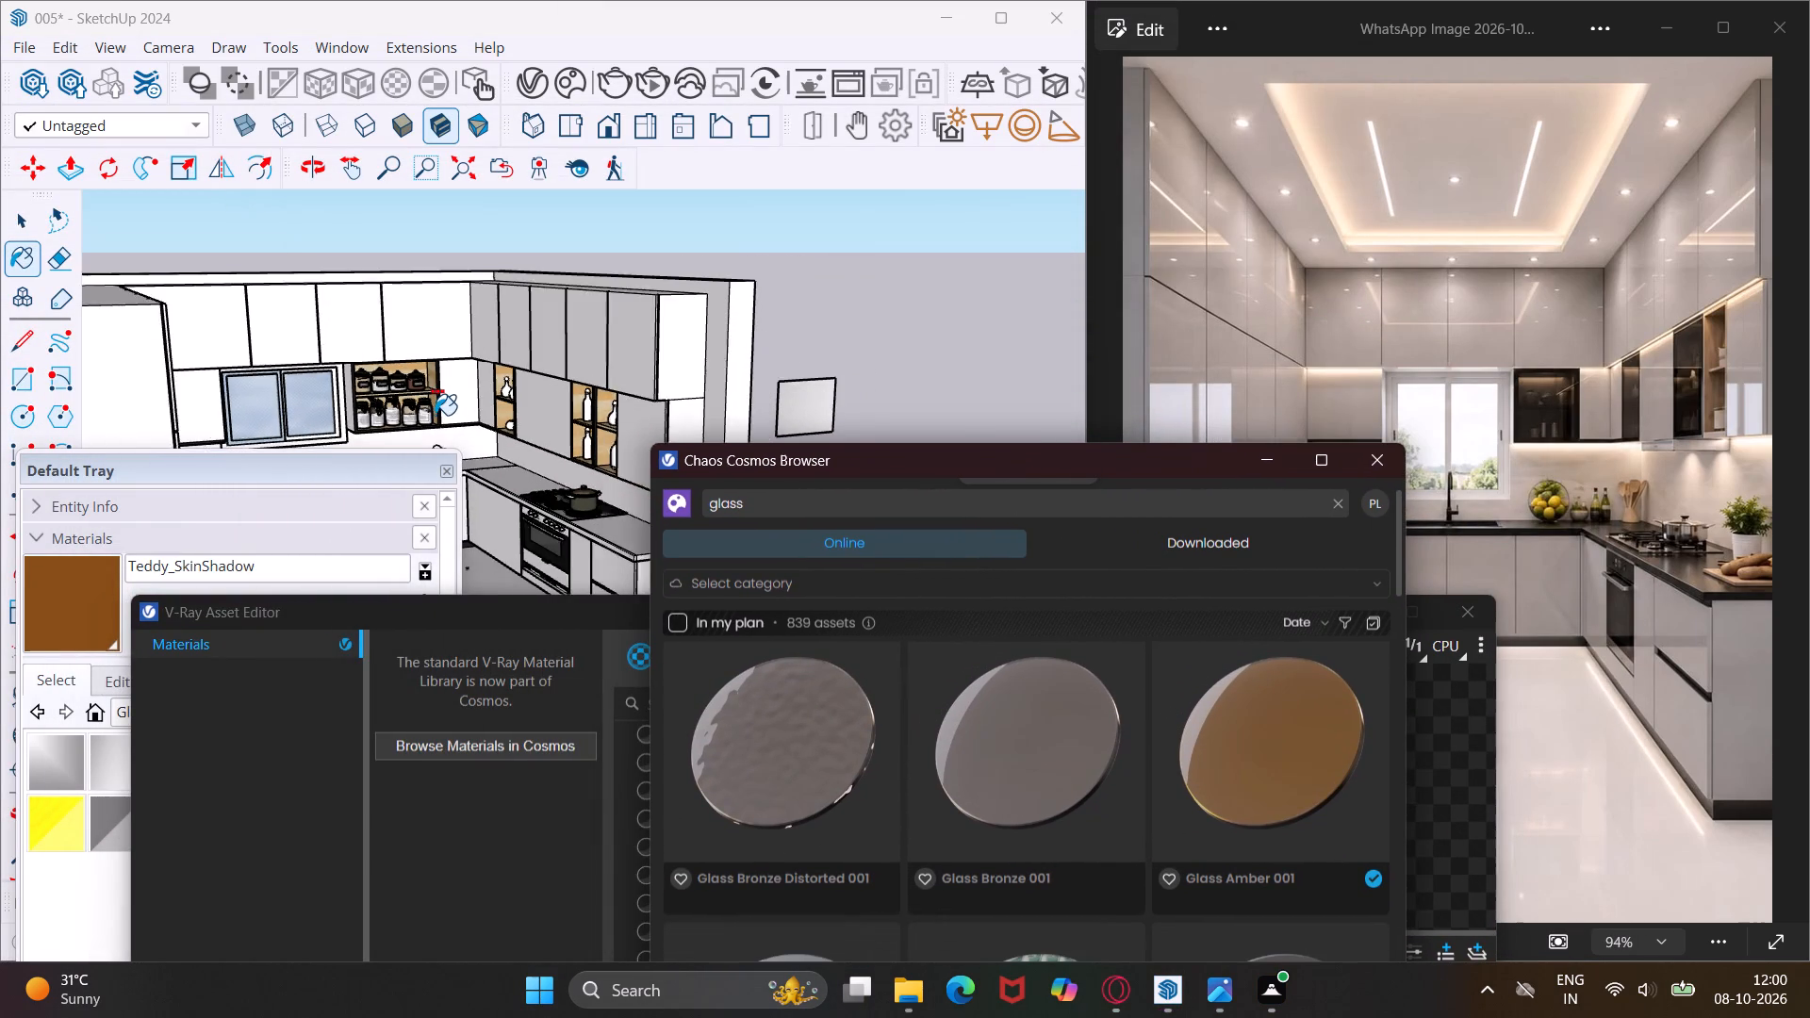
scroll(435, 415, "down", 1)
scroll(435, 415, "up", 4)
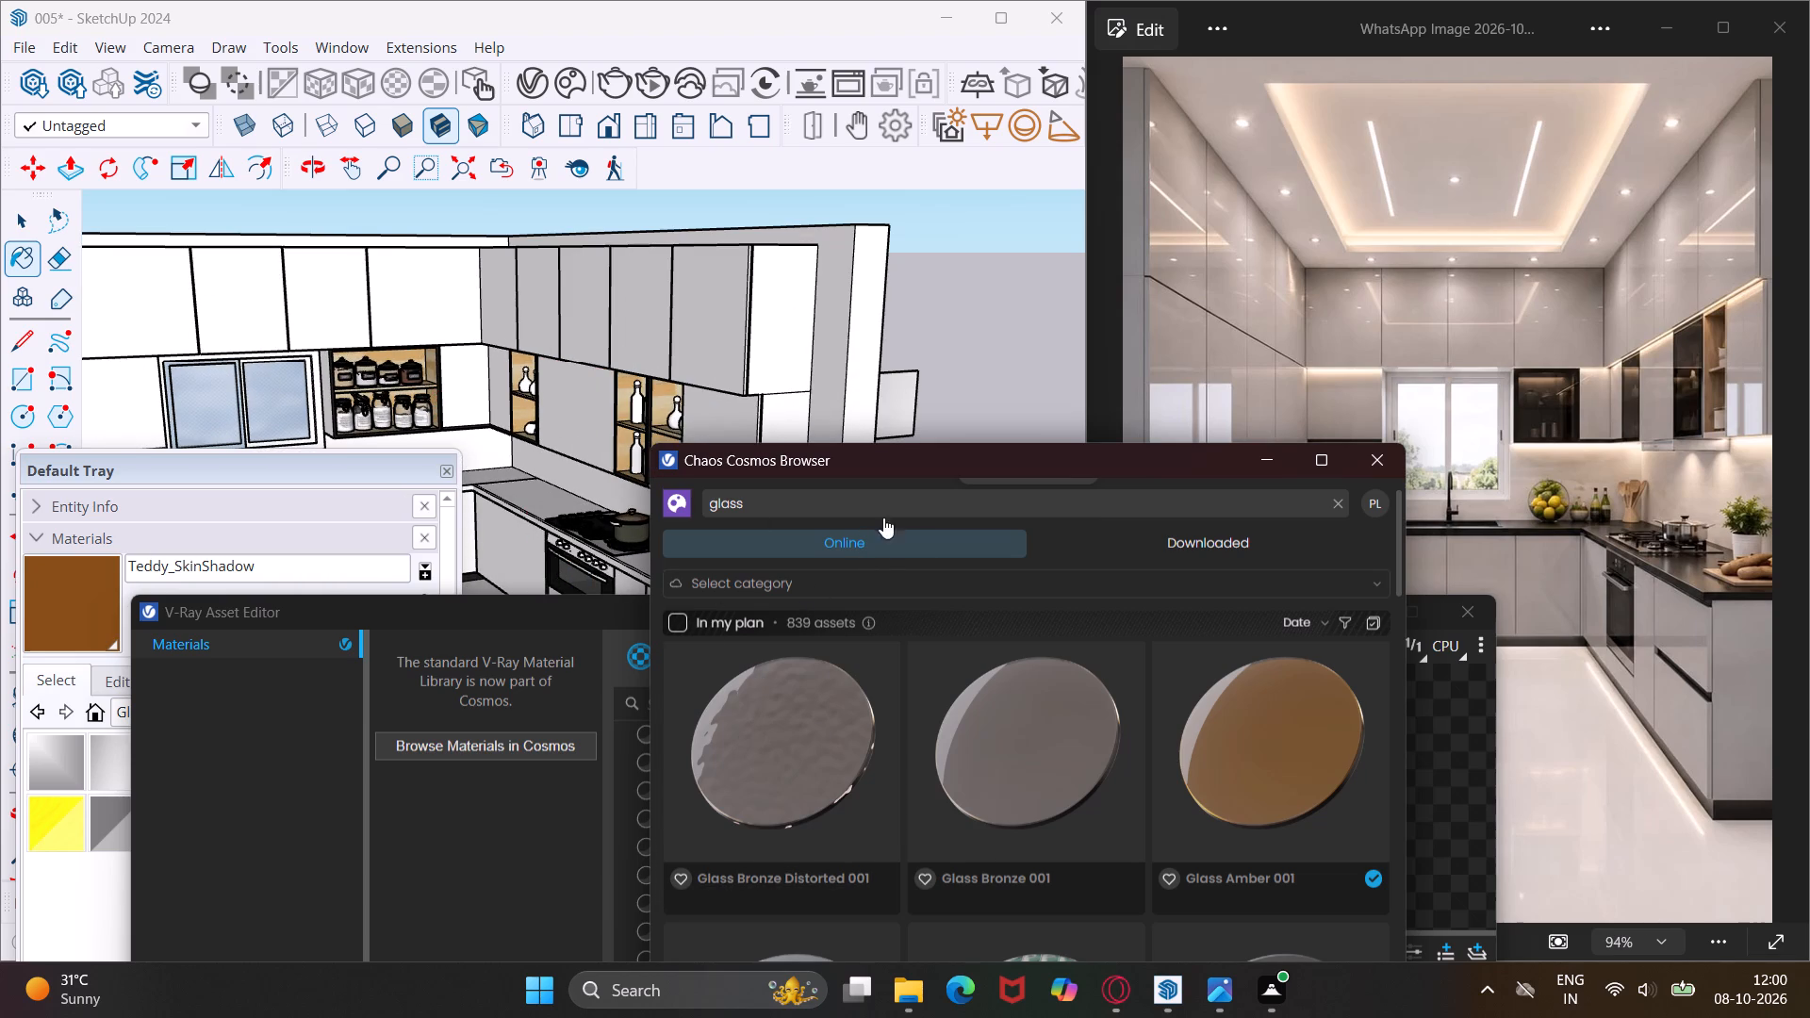
Import Glass Amber 001 from Cosmos once more and reposition both windows to show the scene's material list.
left_click(1218, 740)
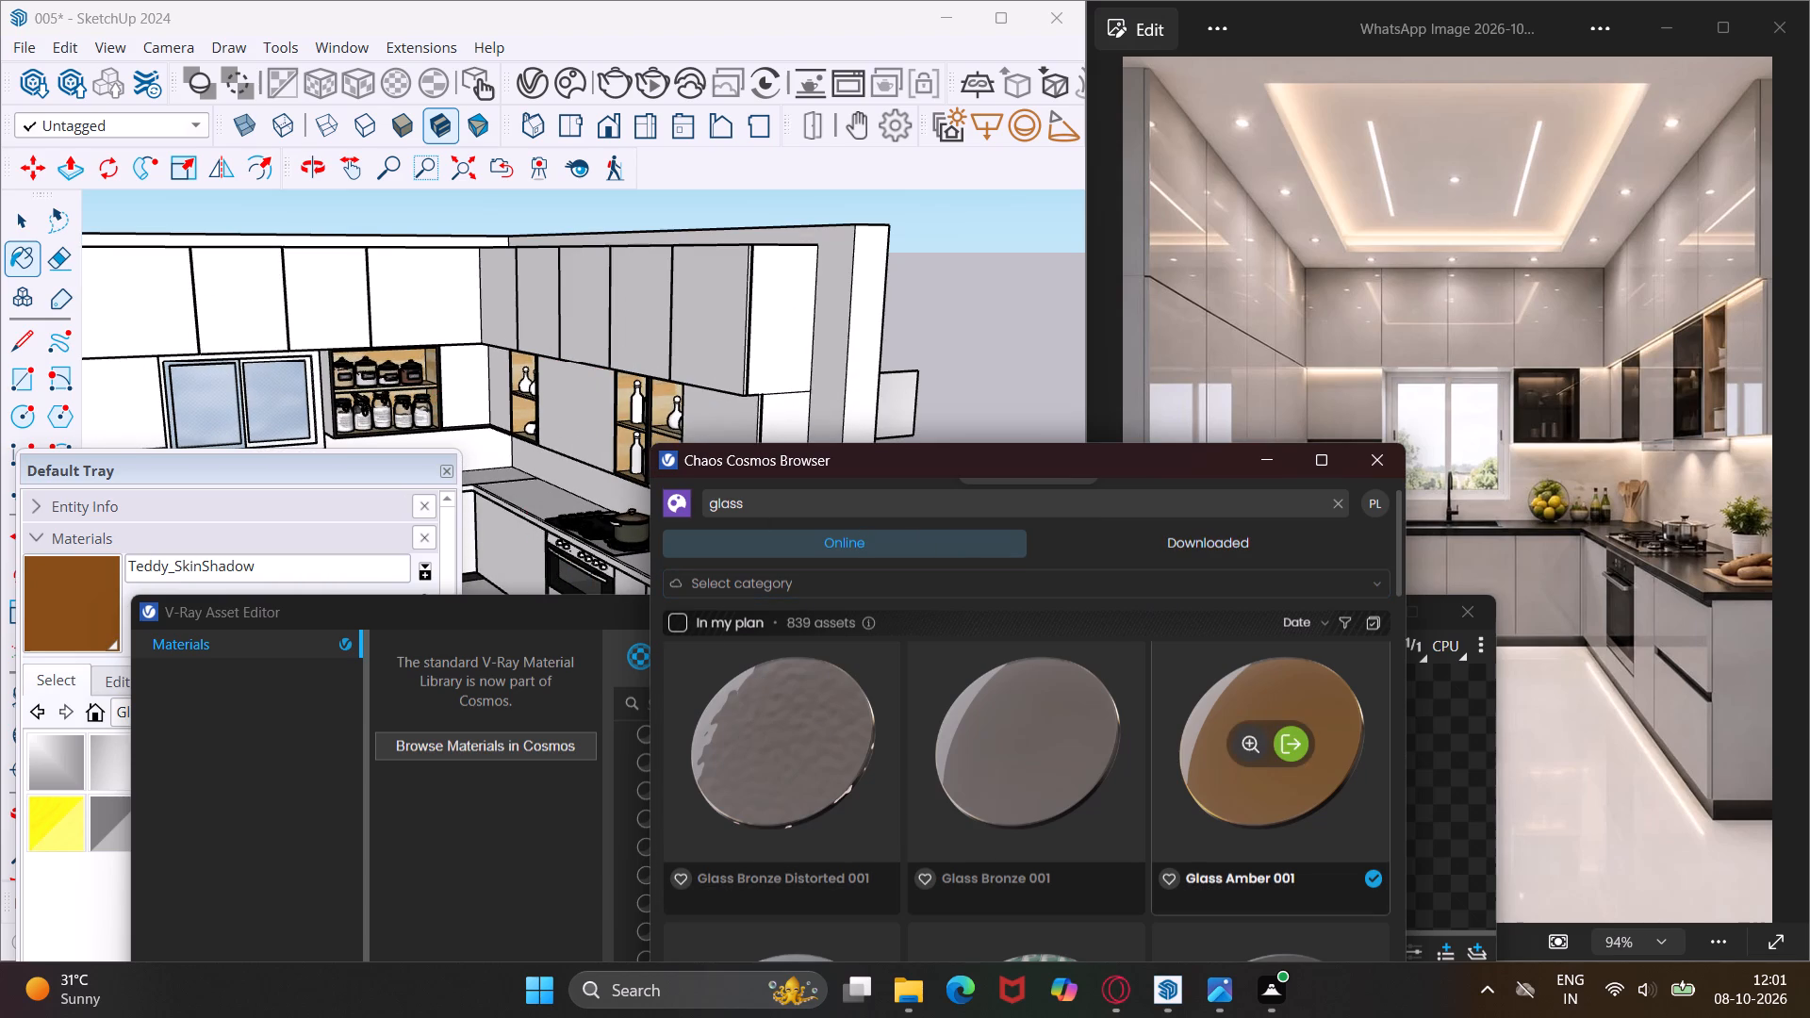
left_click(1284, 738)
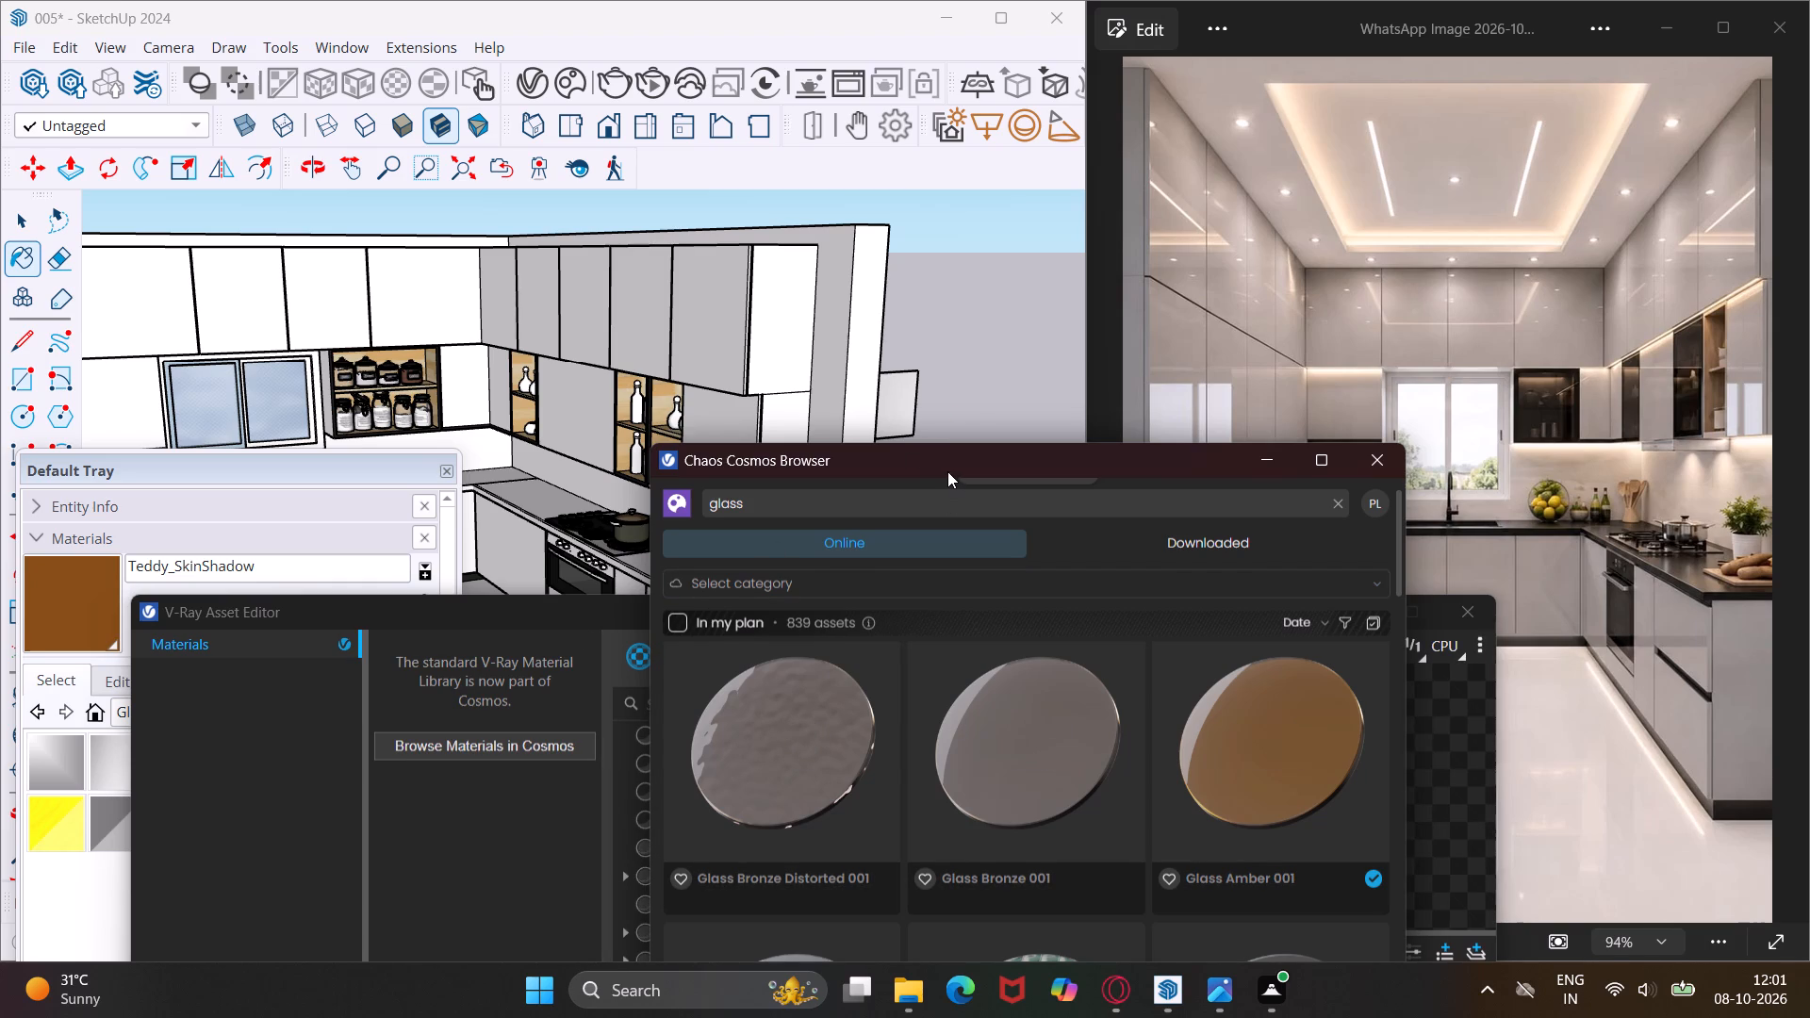
left_click_drag(947, 471, 888, 235)
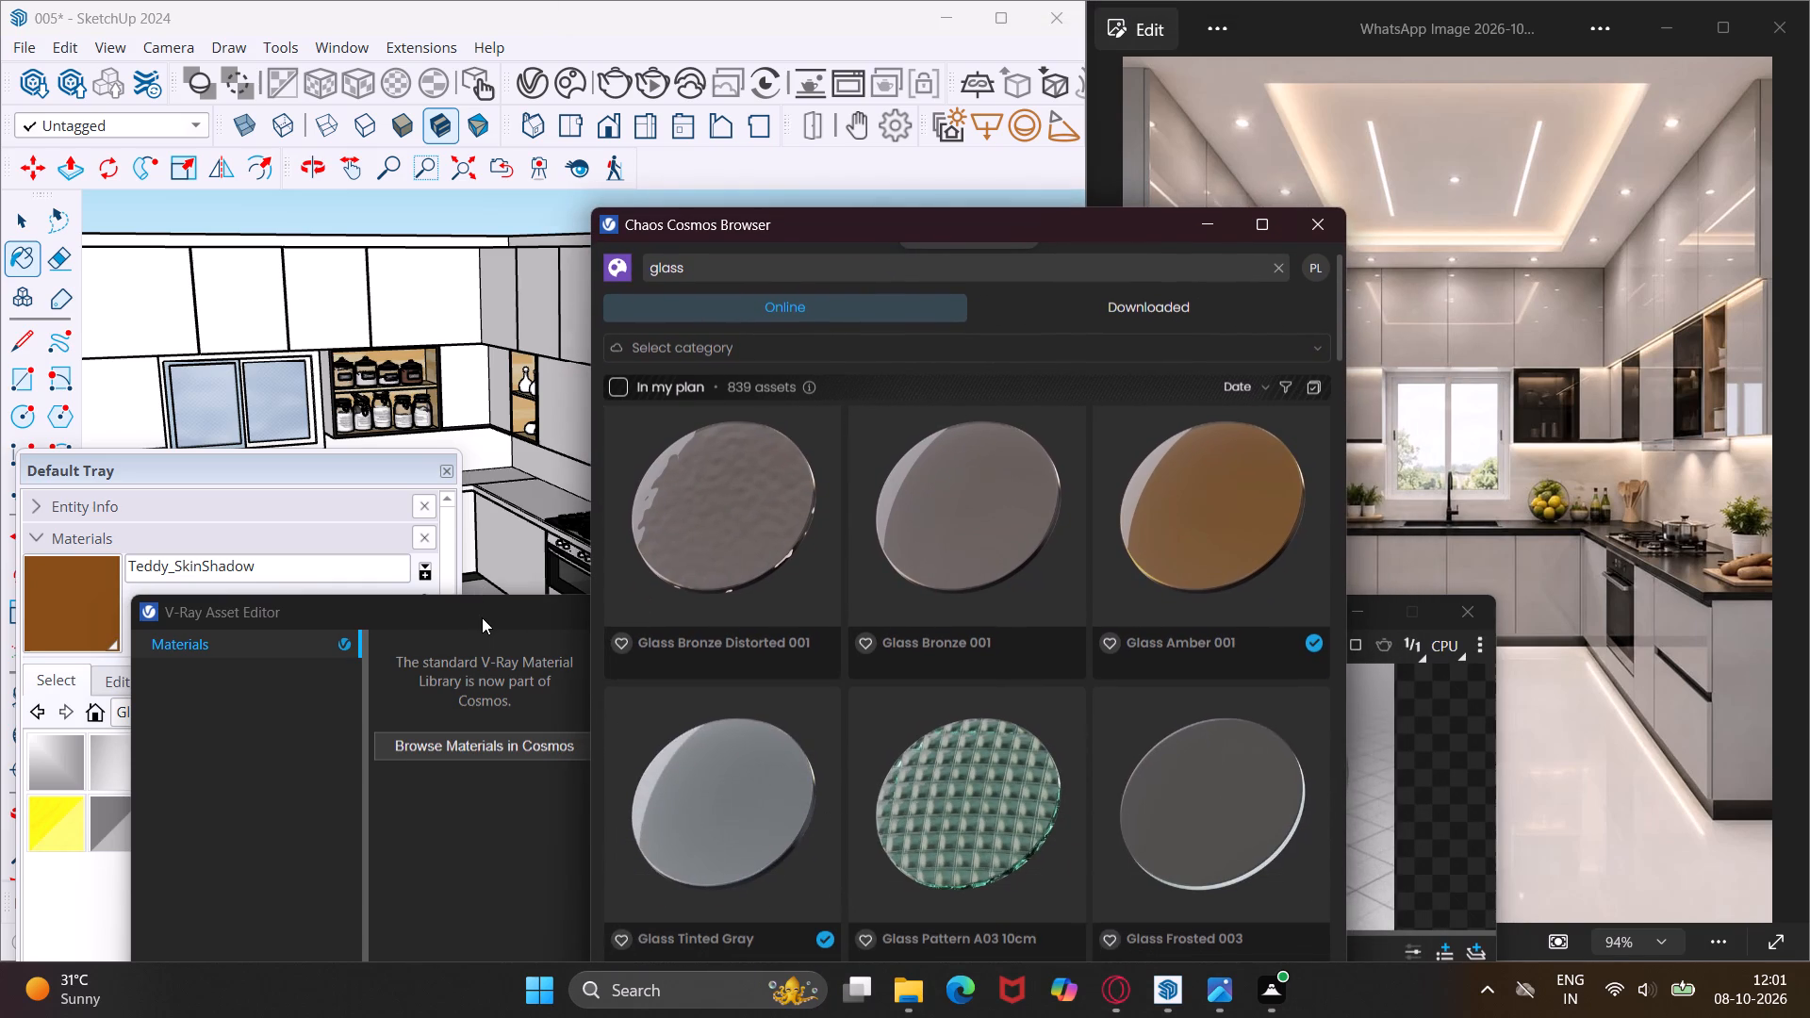
left_click_drag(482, 619, 468, 290)
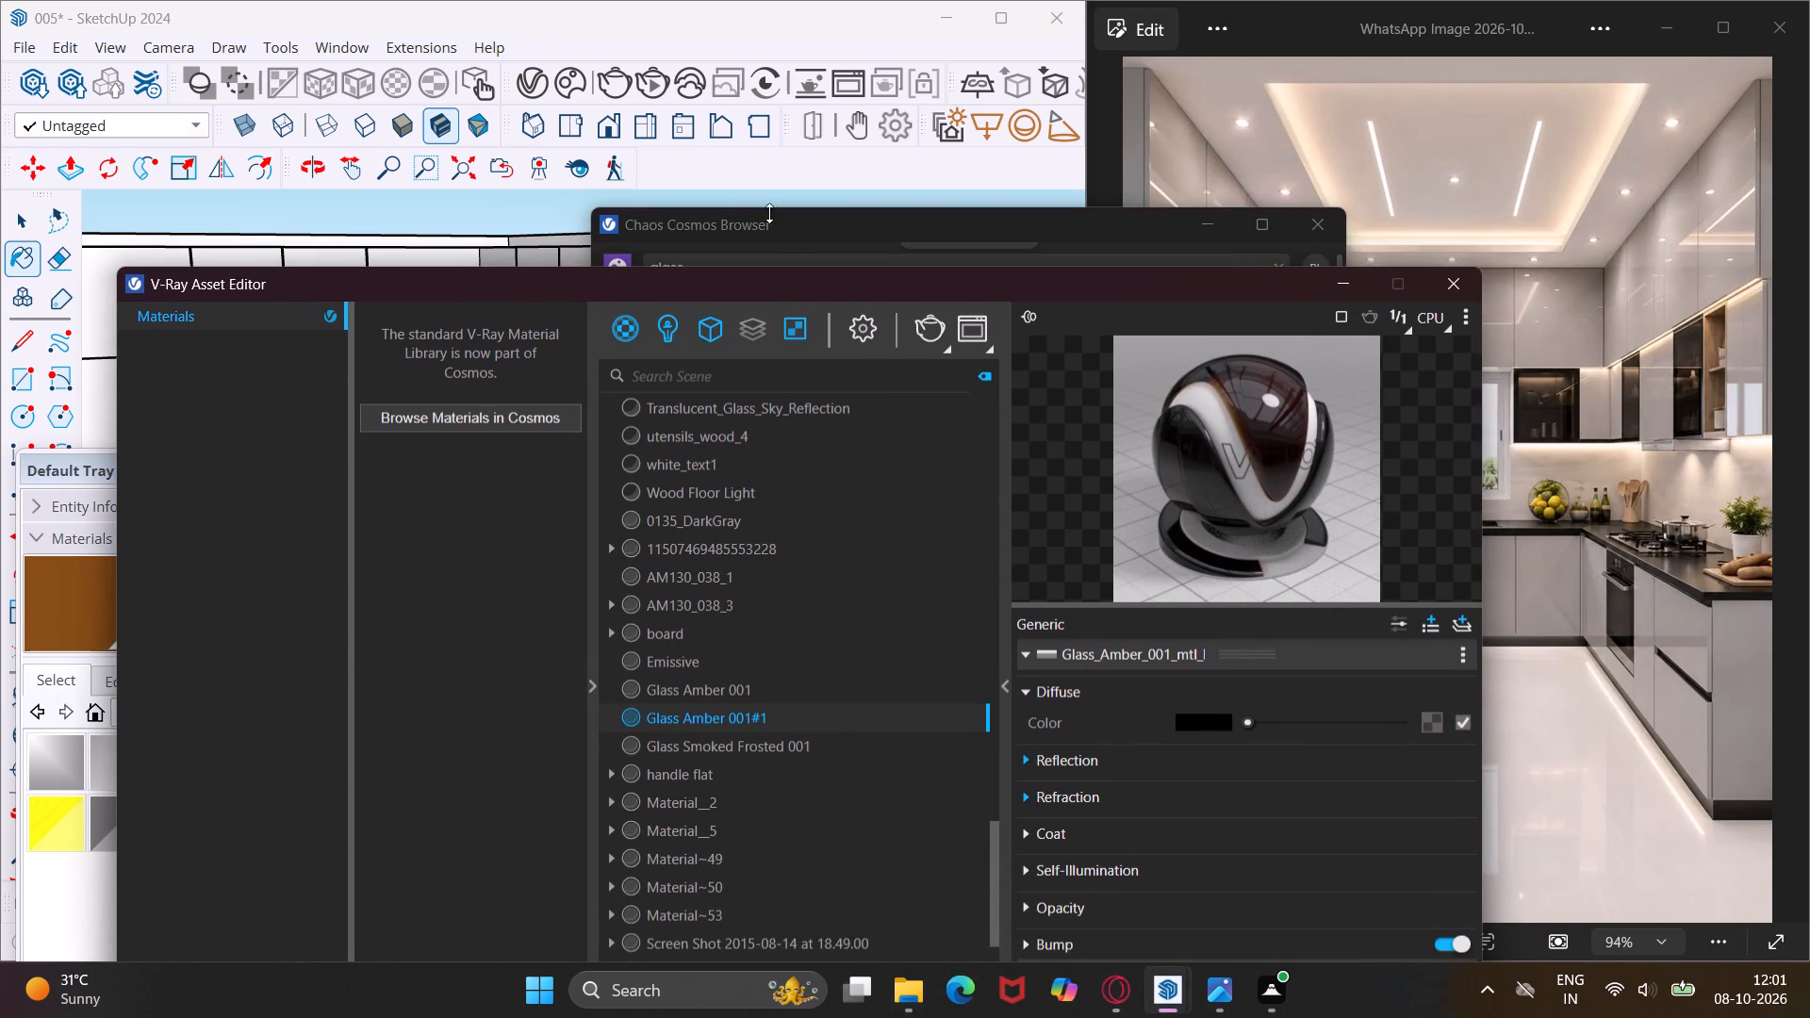
Return to the Cosmos glass results, compare the clear and tinted glasses, and download Glass Thin Clear 001.
left_click(846, 223)
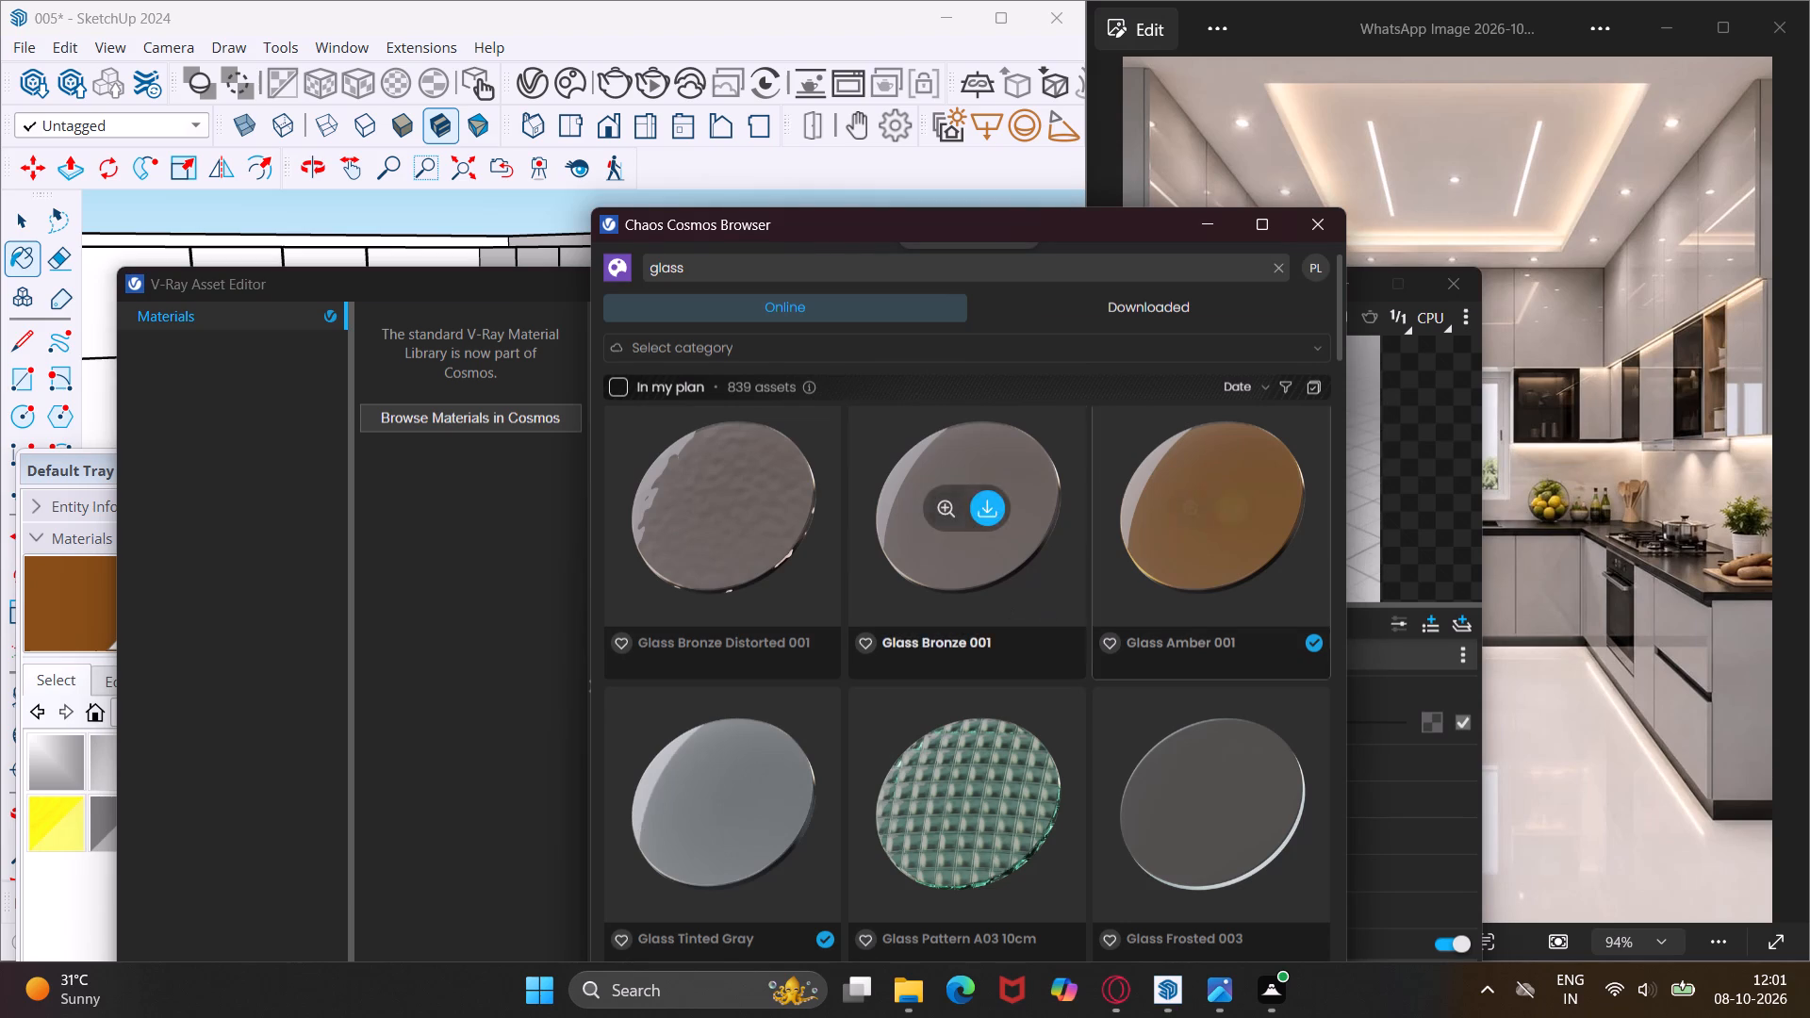
scroll(1092, 579, "down", 2)
scroll(1024, 669, "up", 2)
scroll(1024, 669, "down", 2)
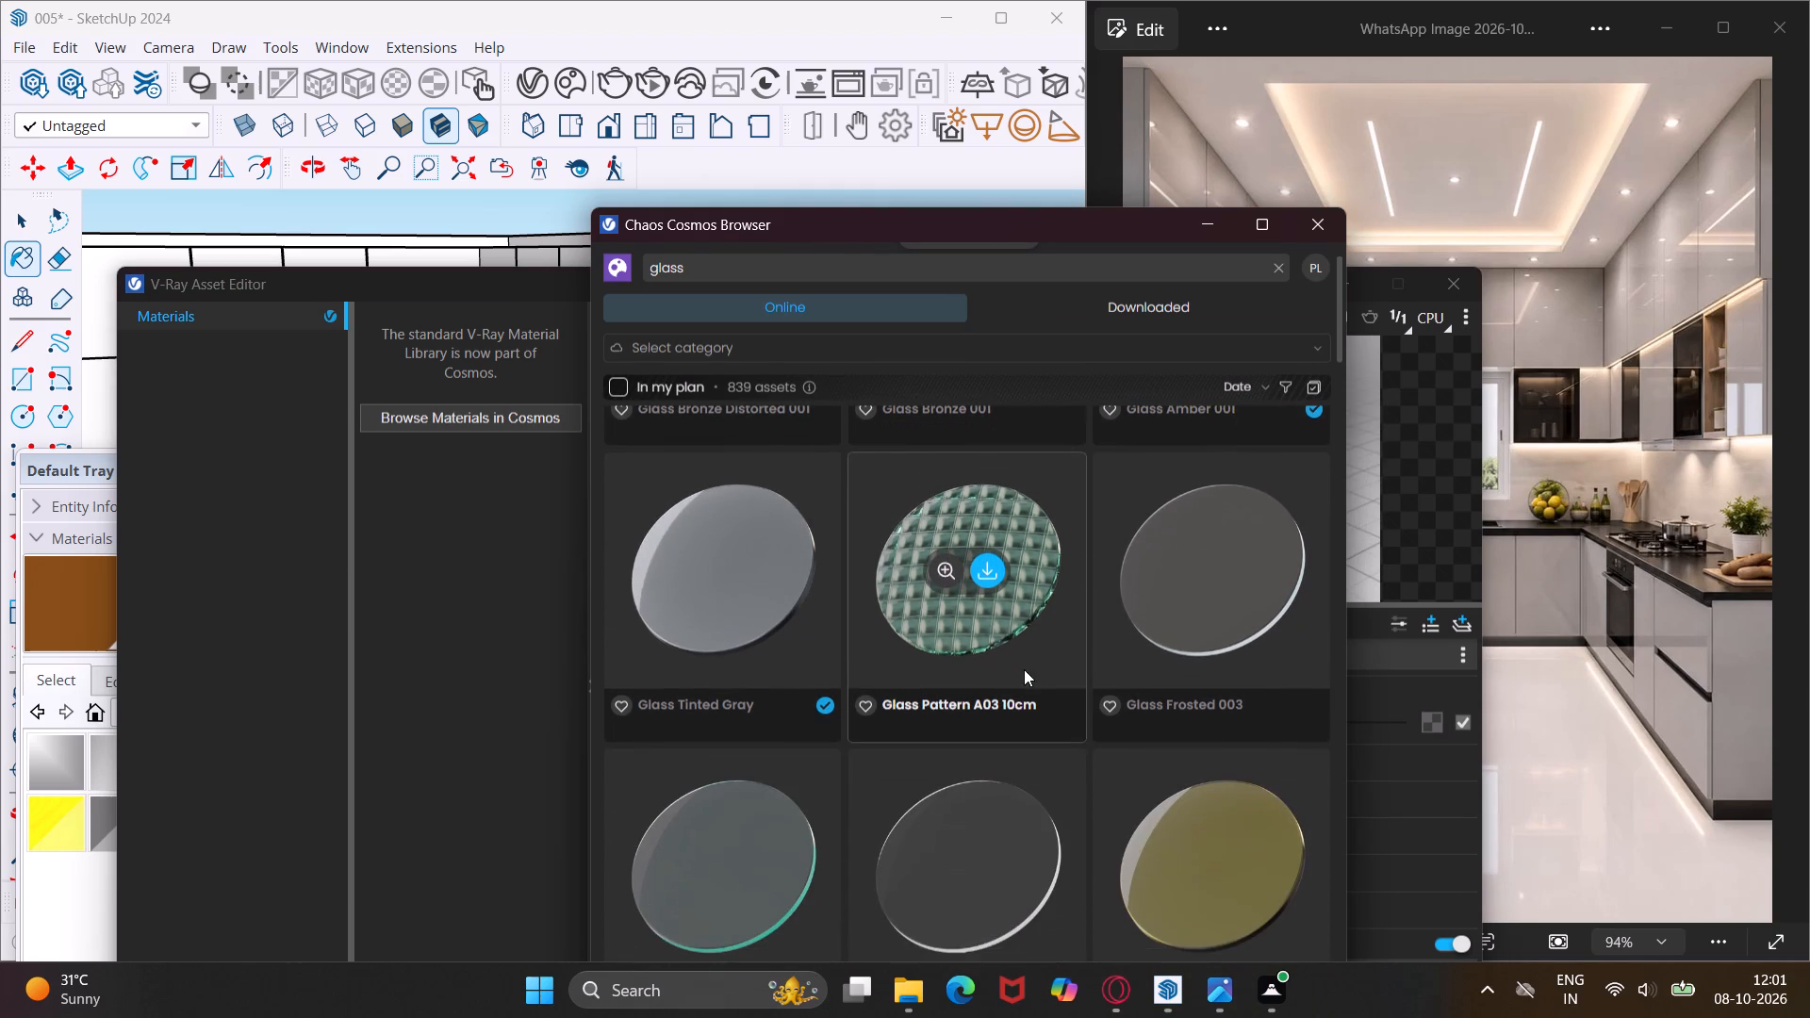
scroll(1120, 777, "down", 5)
scroll(1121, 780, "up", 14)
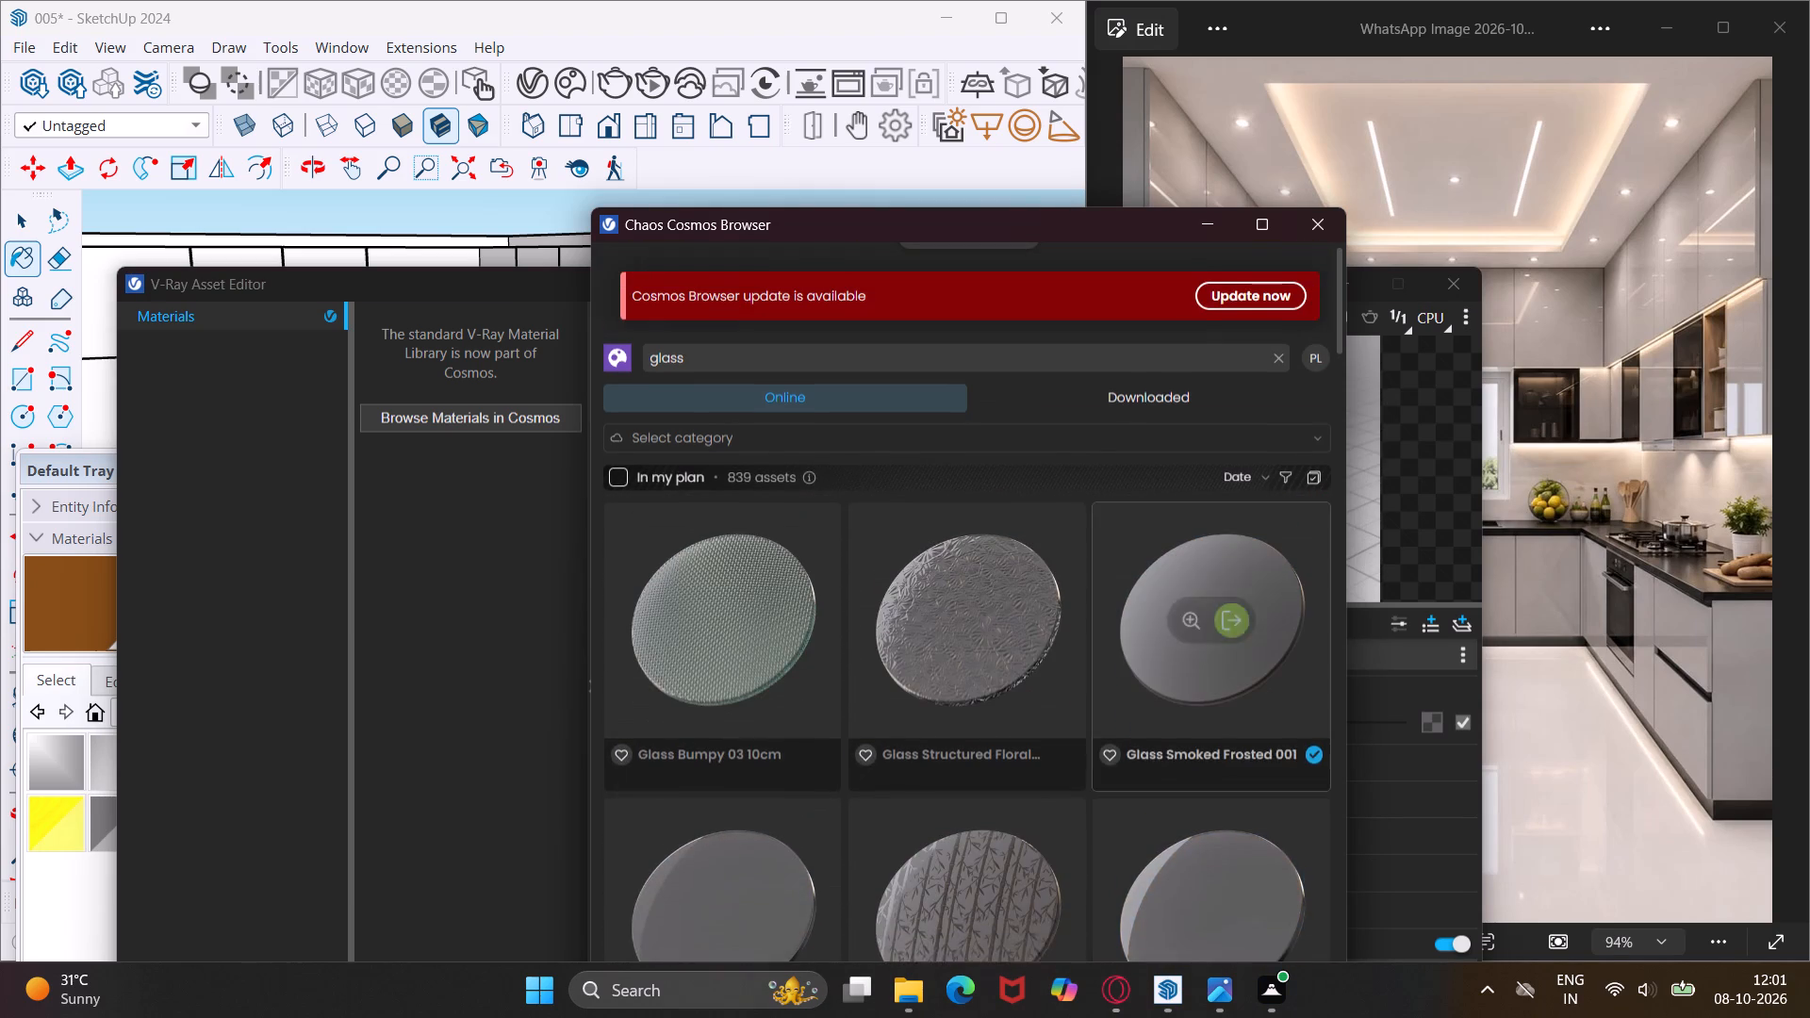
scroll(1121, 780, "down", 6)
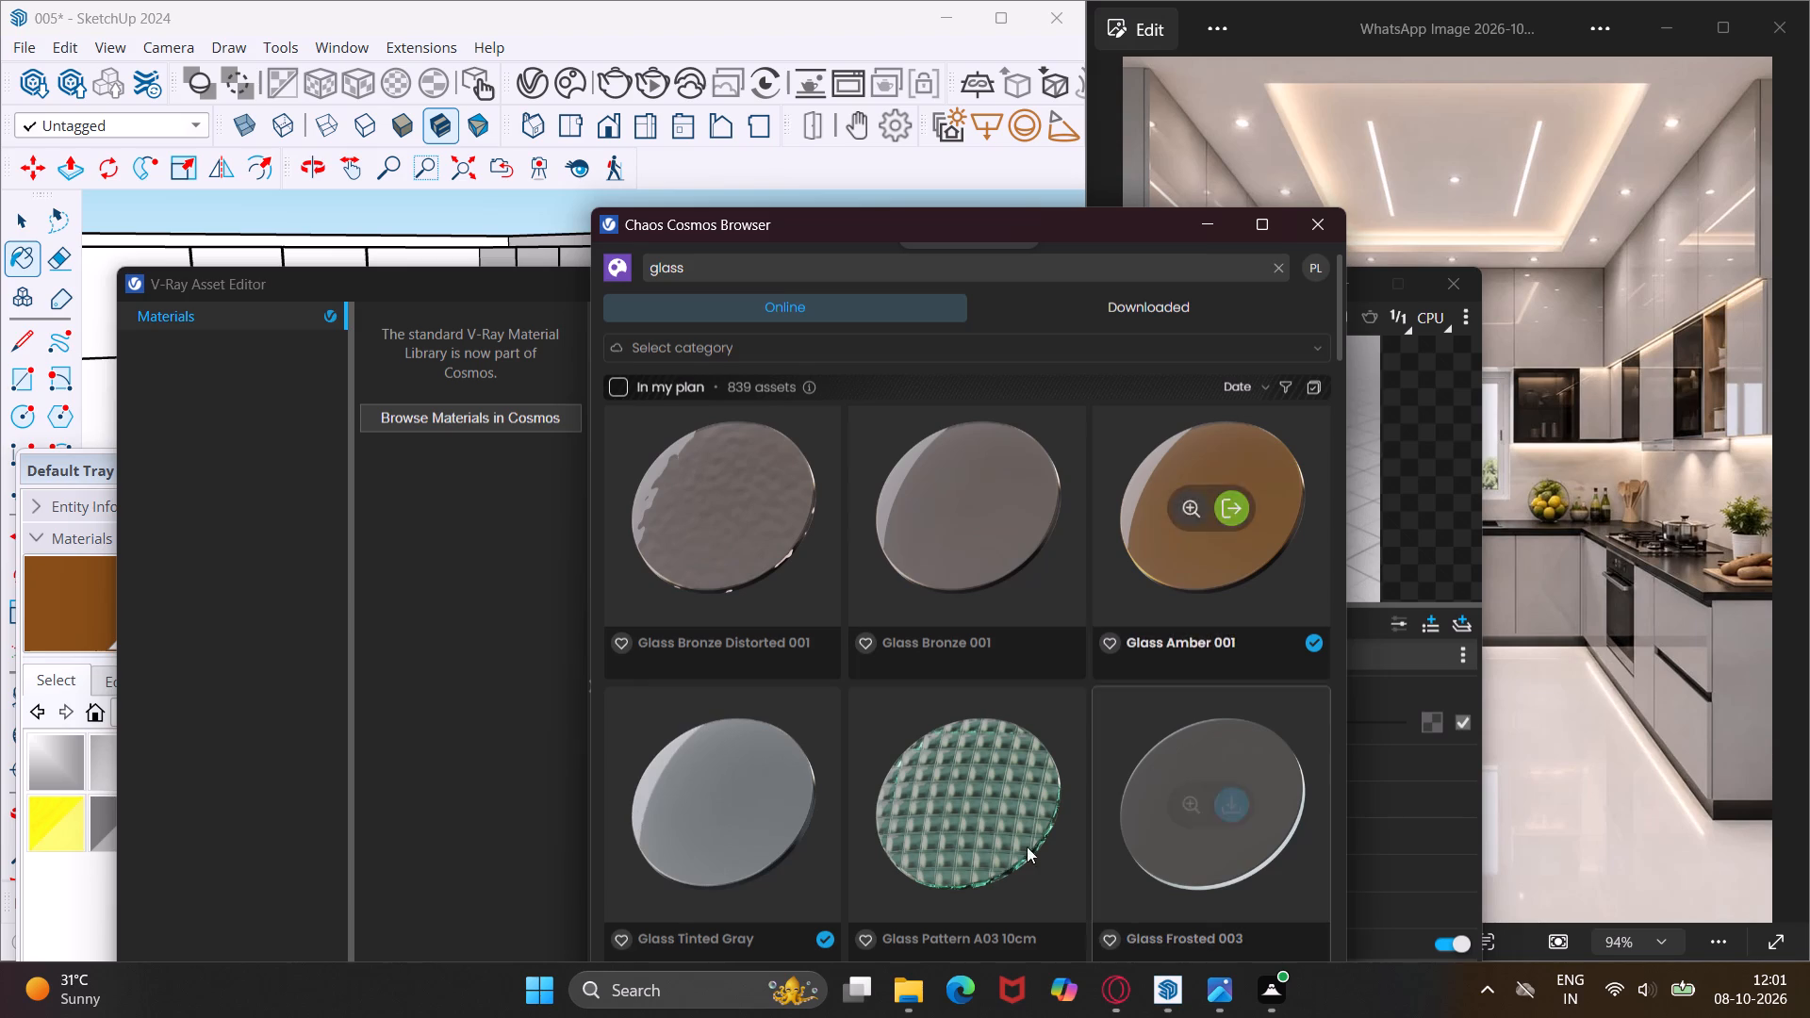
scroll(1004, 870, "down", 6)
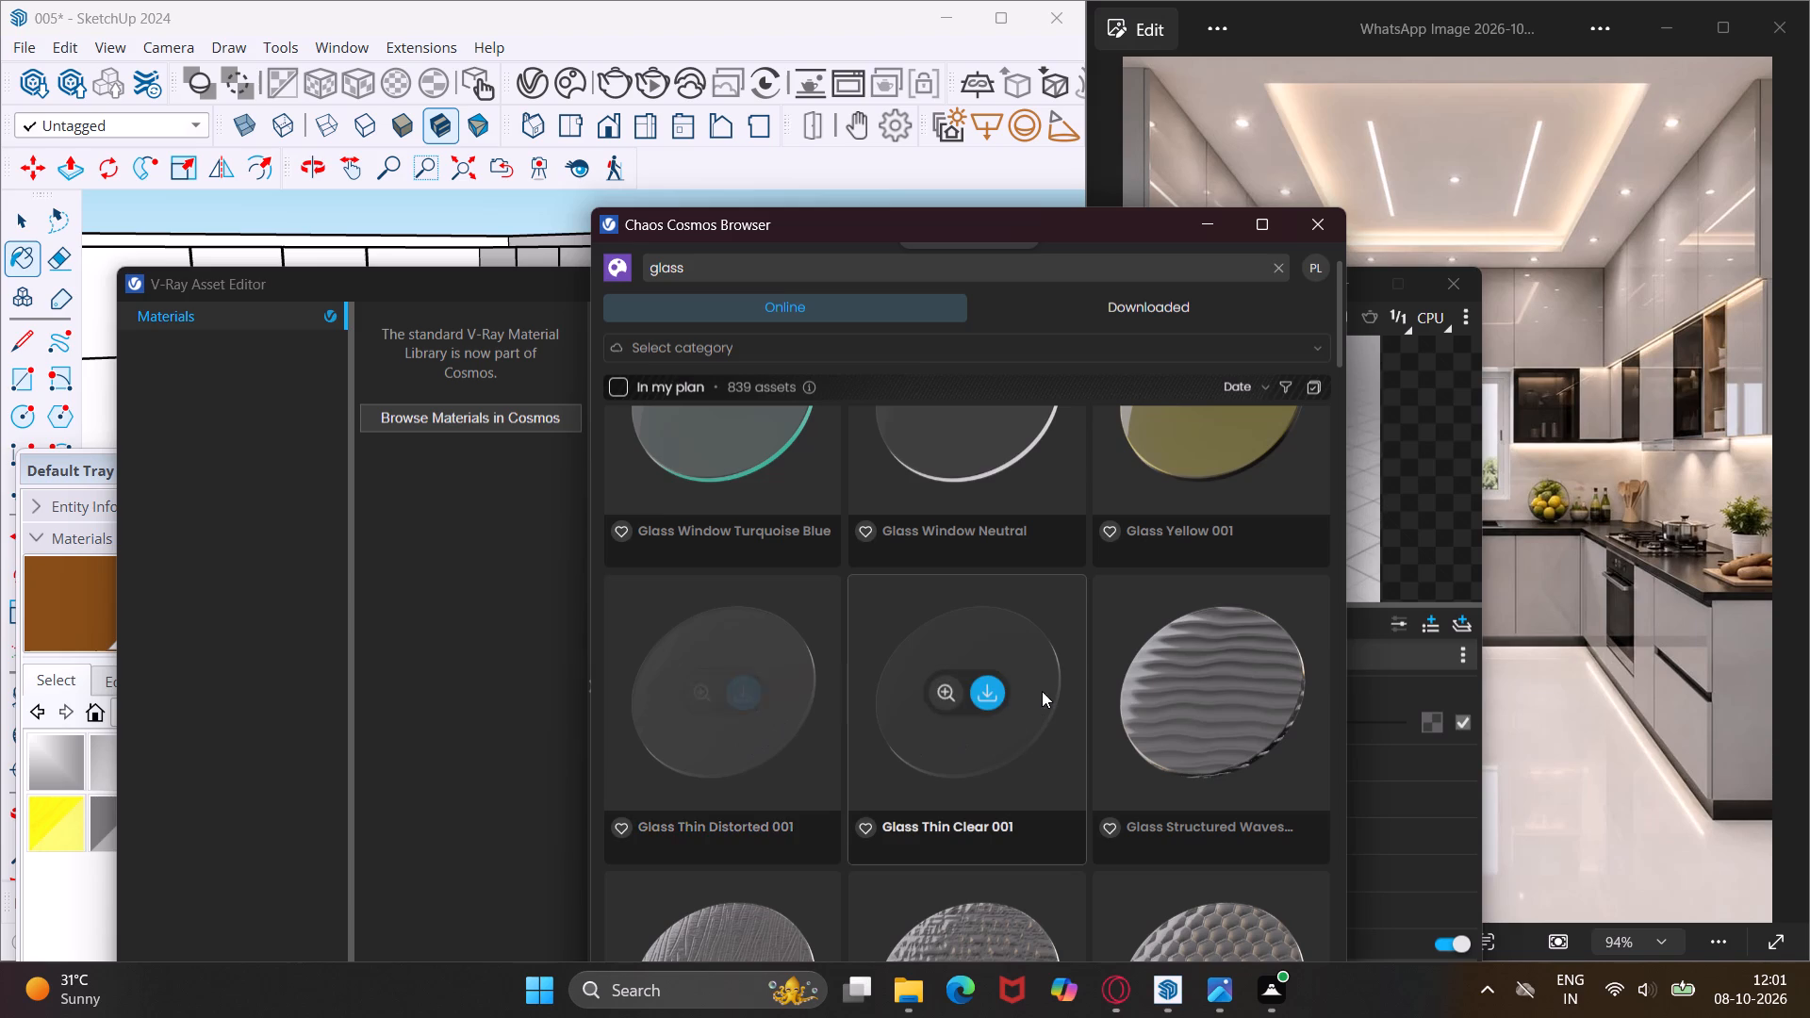
left_click(982, 694)
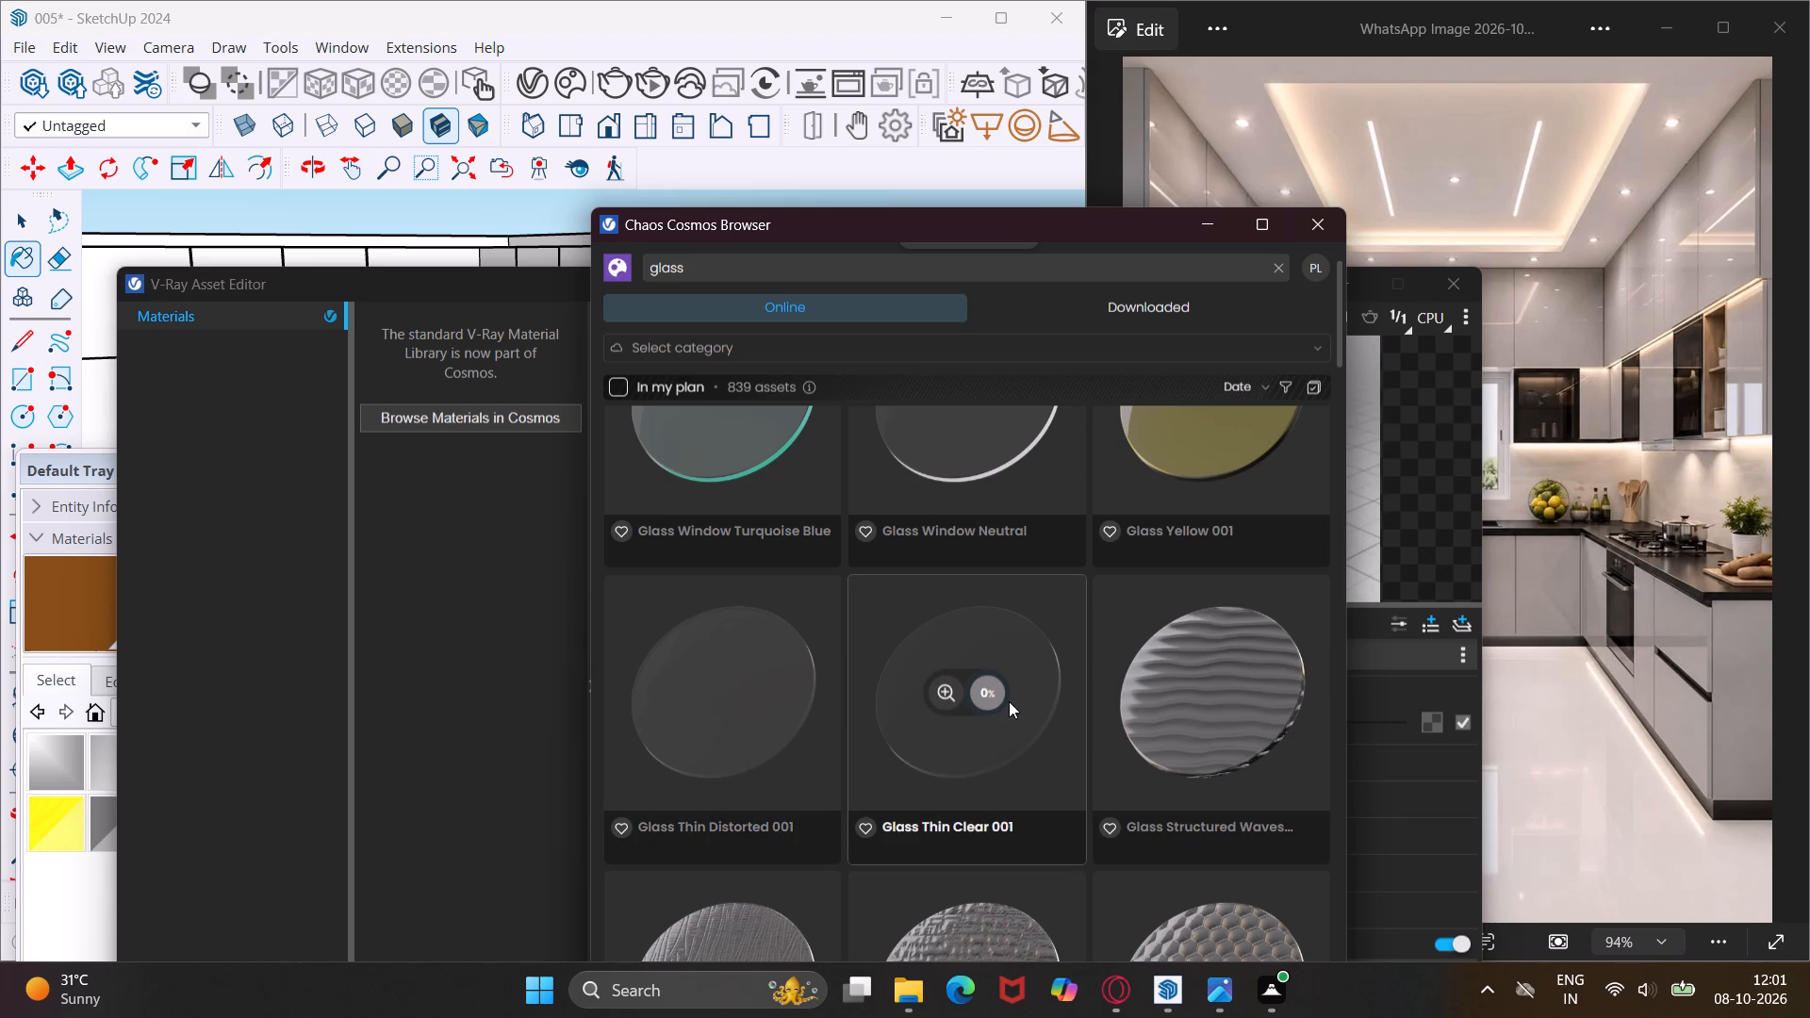
Import Glass Thin Clear 001 into the scene's materials and bring its settings up in the Asset Editor.
scroll(998, 794, "down", 2)
scroll(998, 794, "up", 2)
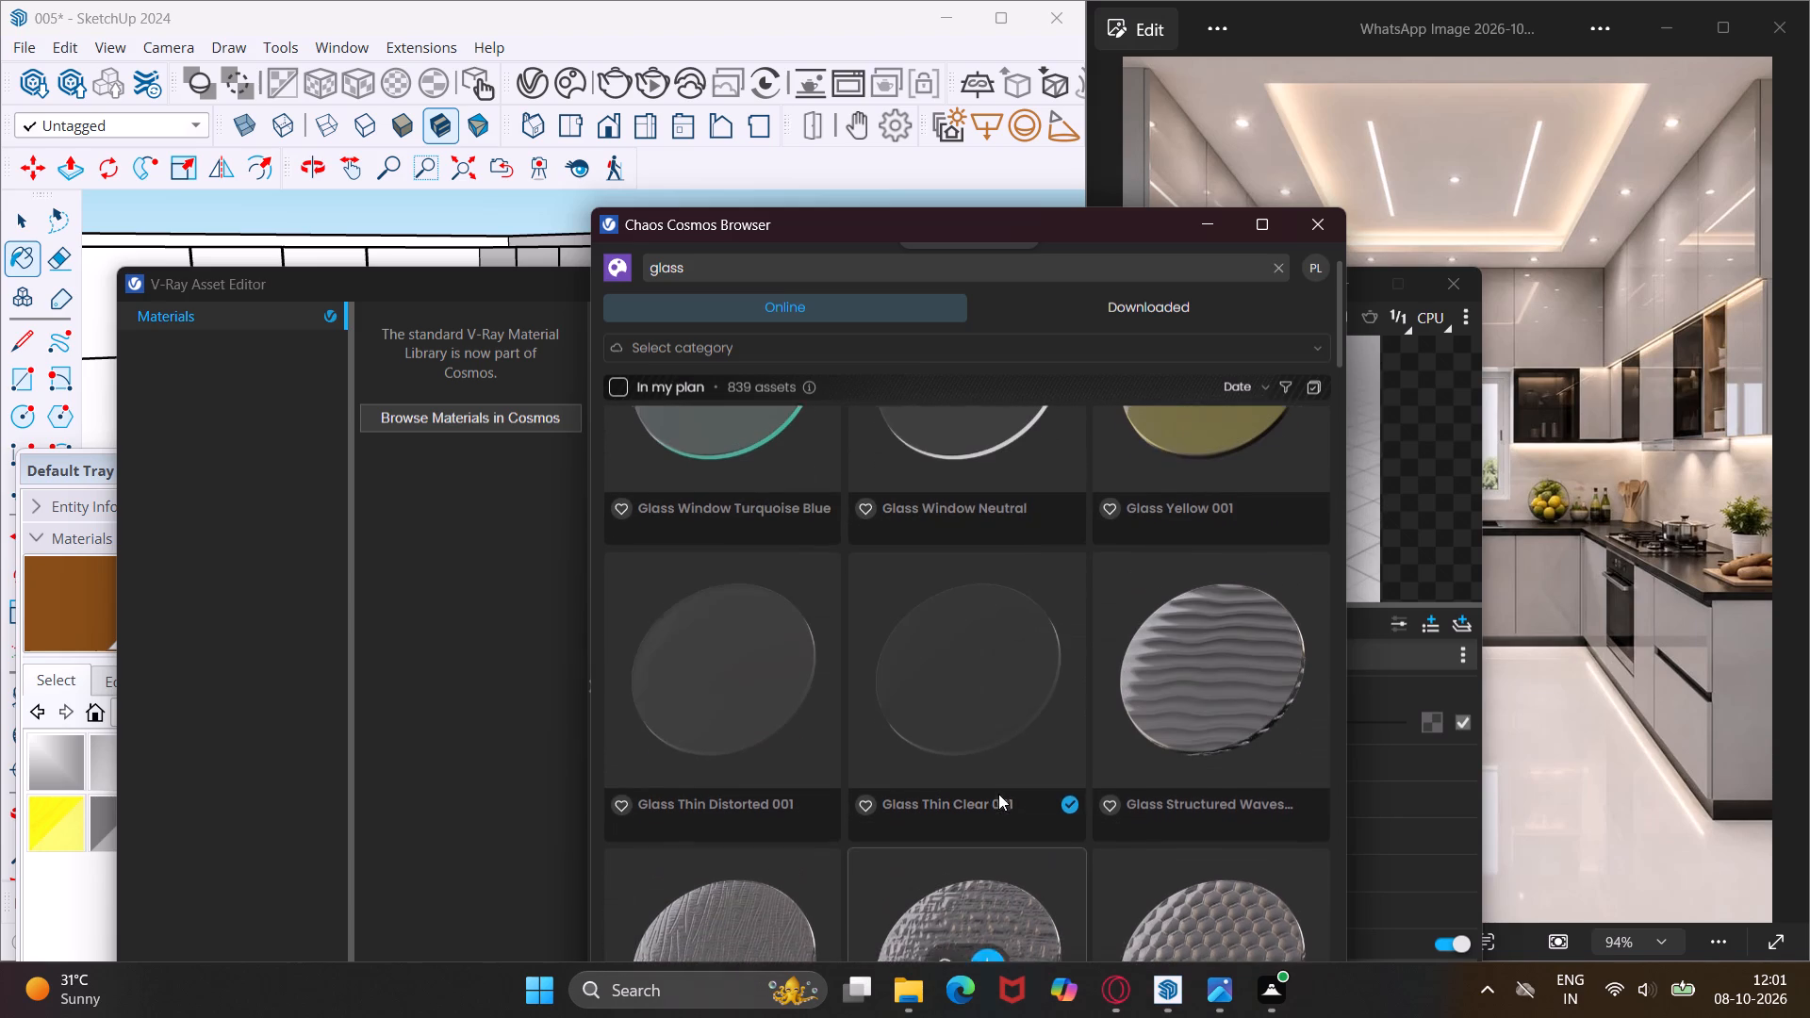
left_click(996, 695)
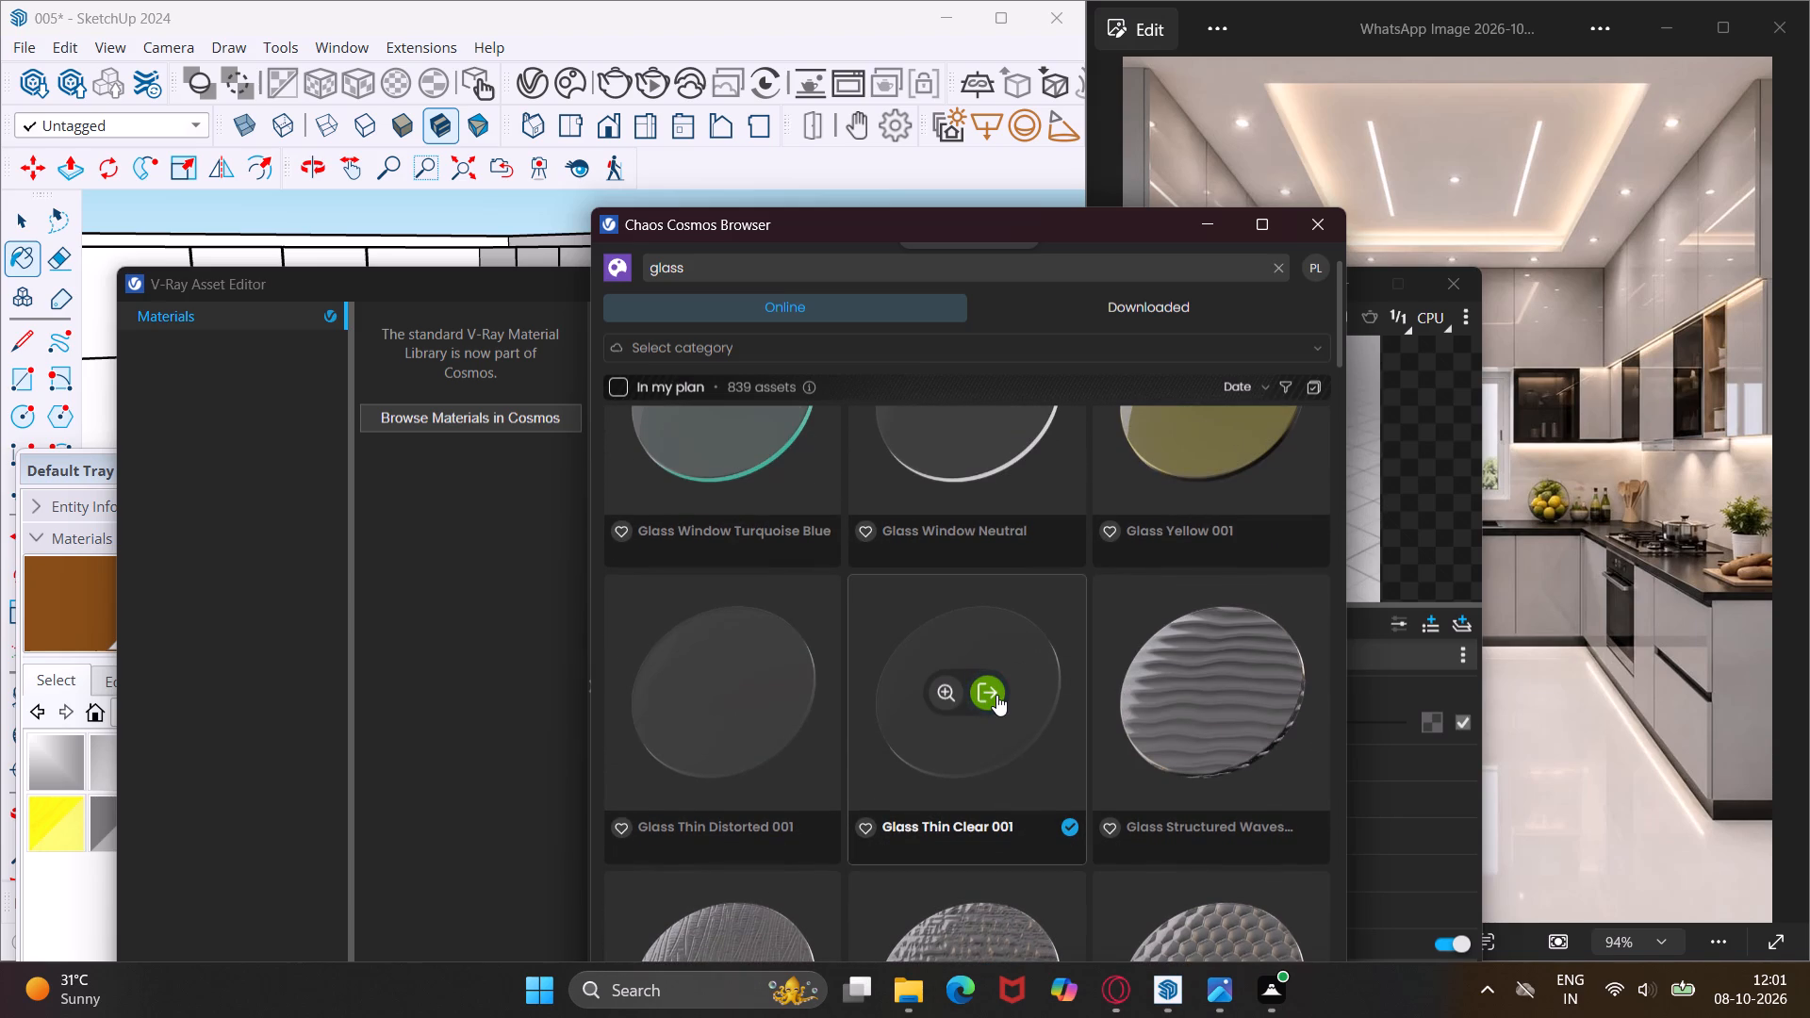
left_click(1427, 493)
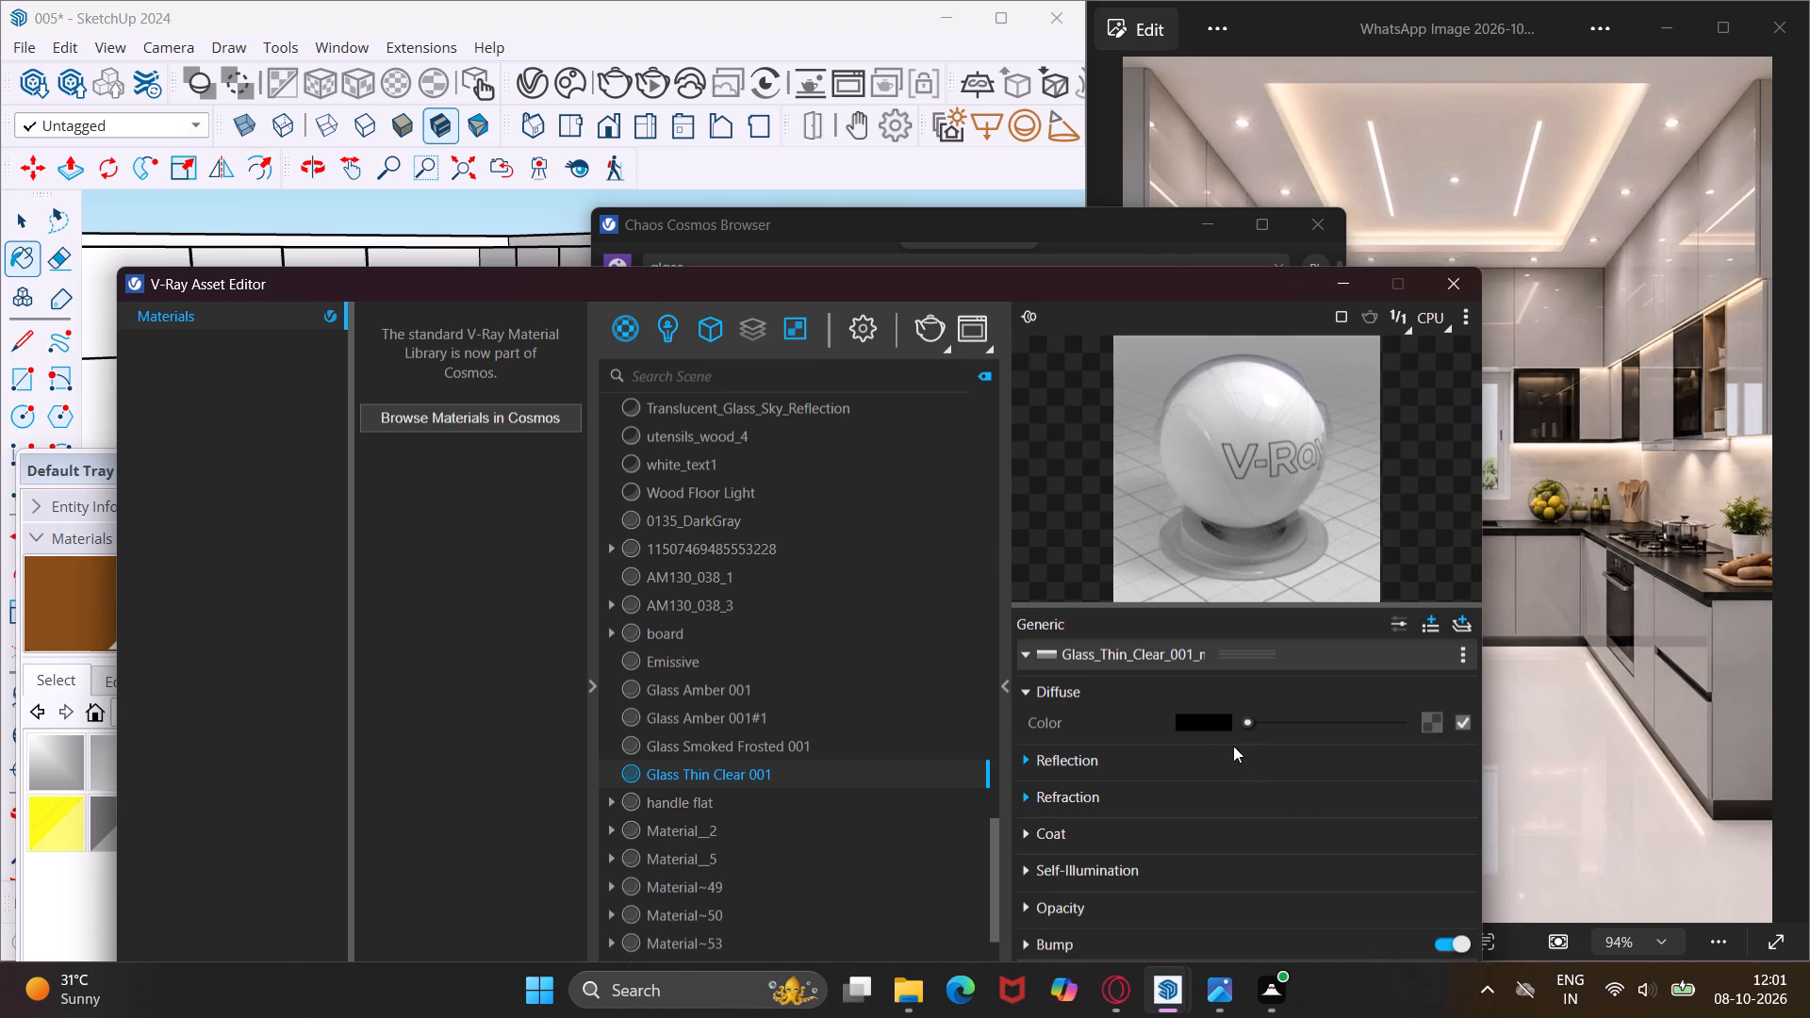
Set Glass Thin Clear 001's diffuse colour to a pale pinkish grey, R 0.714, G 0.697, B 0.697.
left_click(1209, 723)
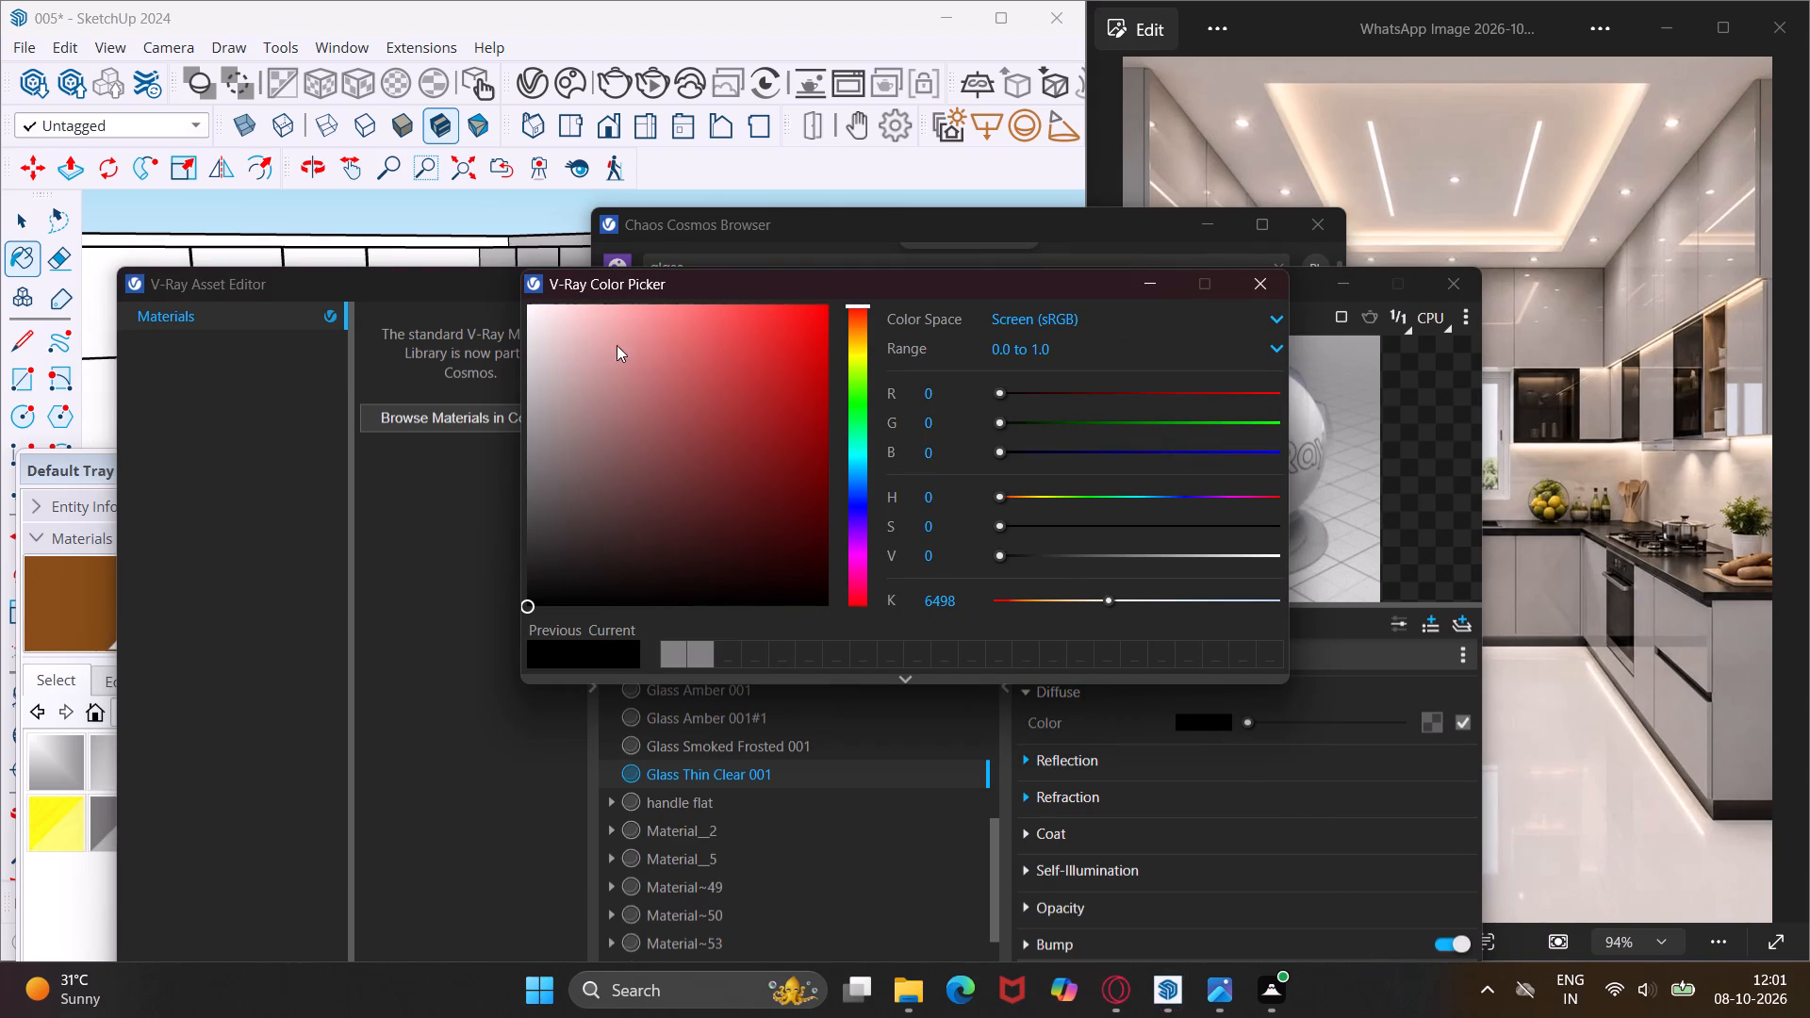
left_click(532, 316)
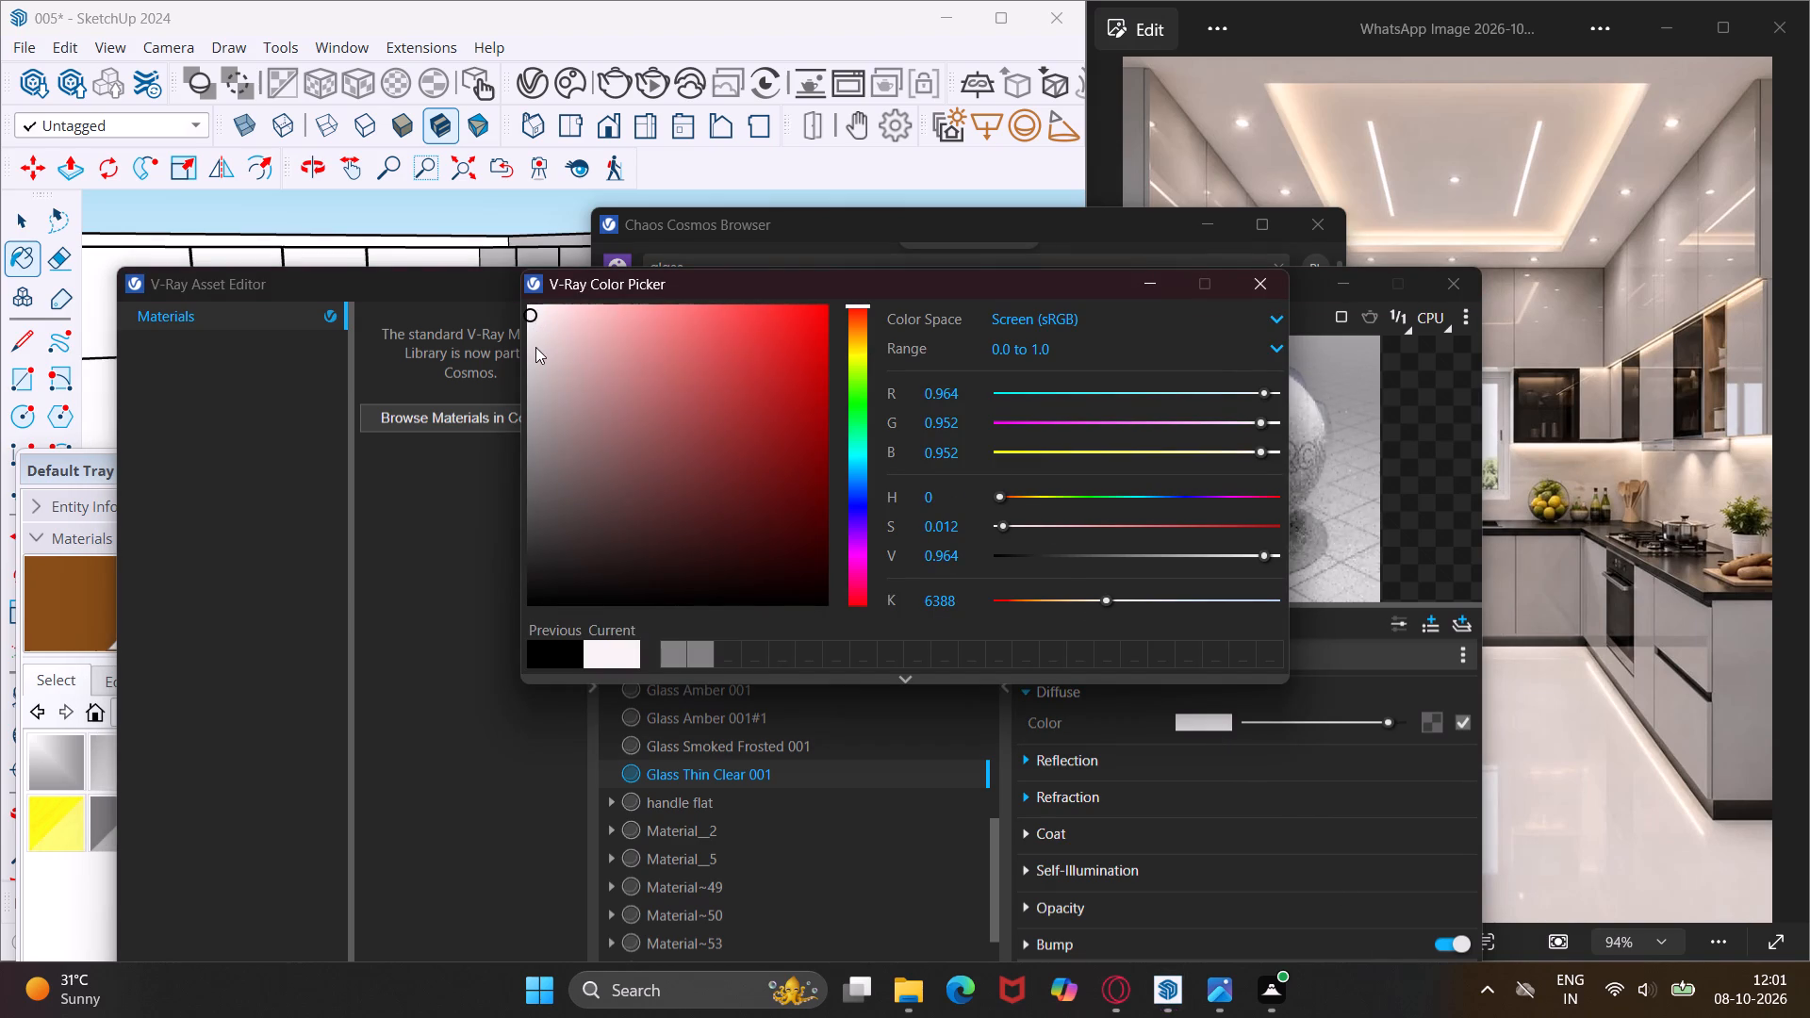
left_click(535, 348)
left_click(540, 419)
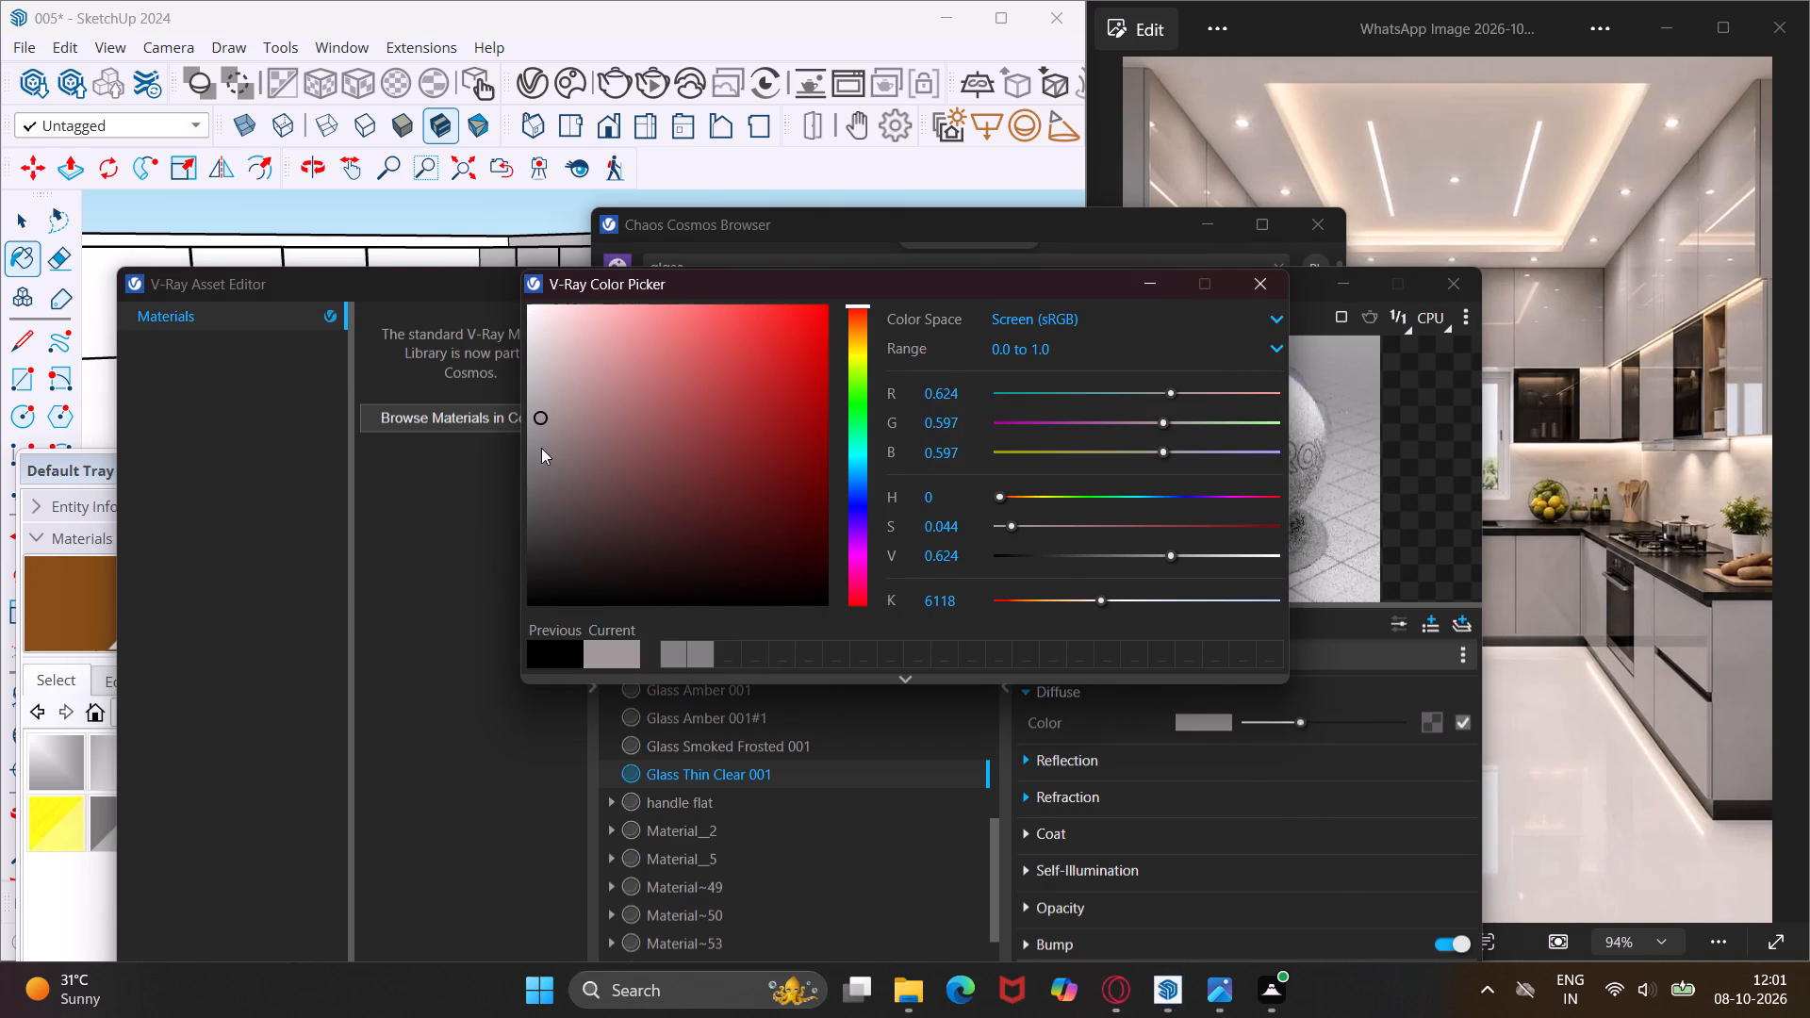
left_click(546, 388)
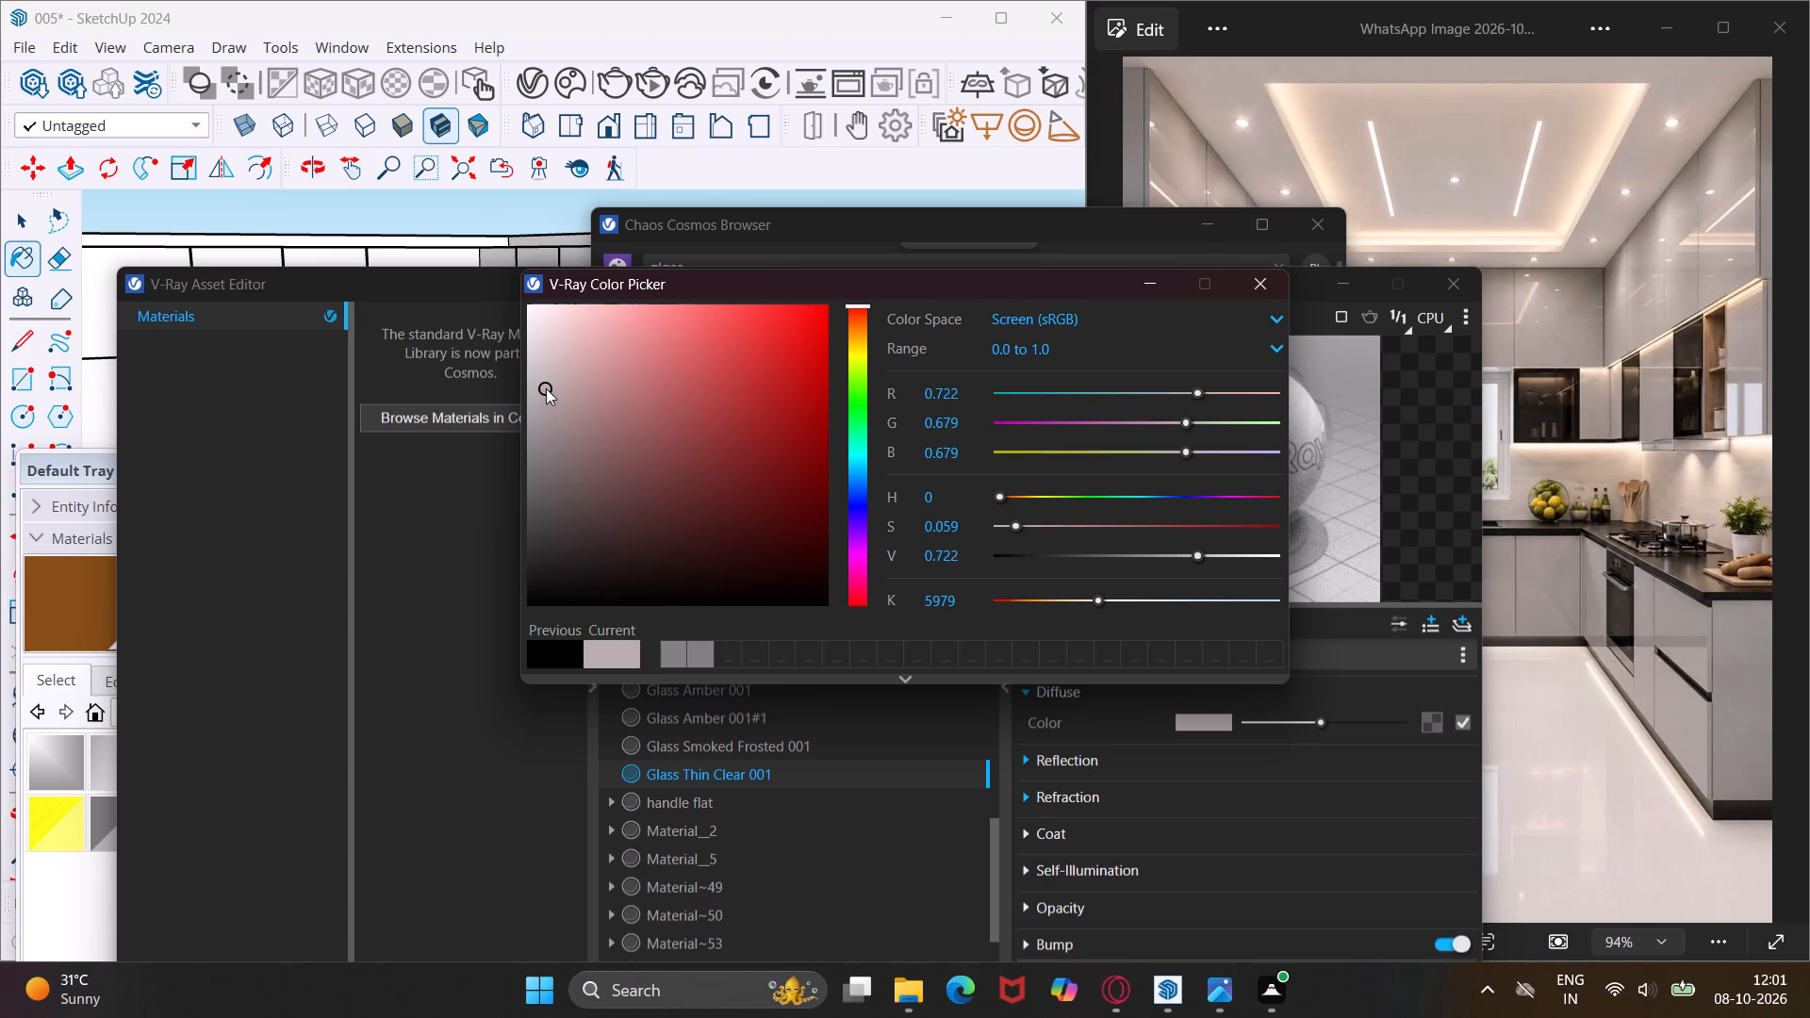
left_click(536, 353)
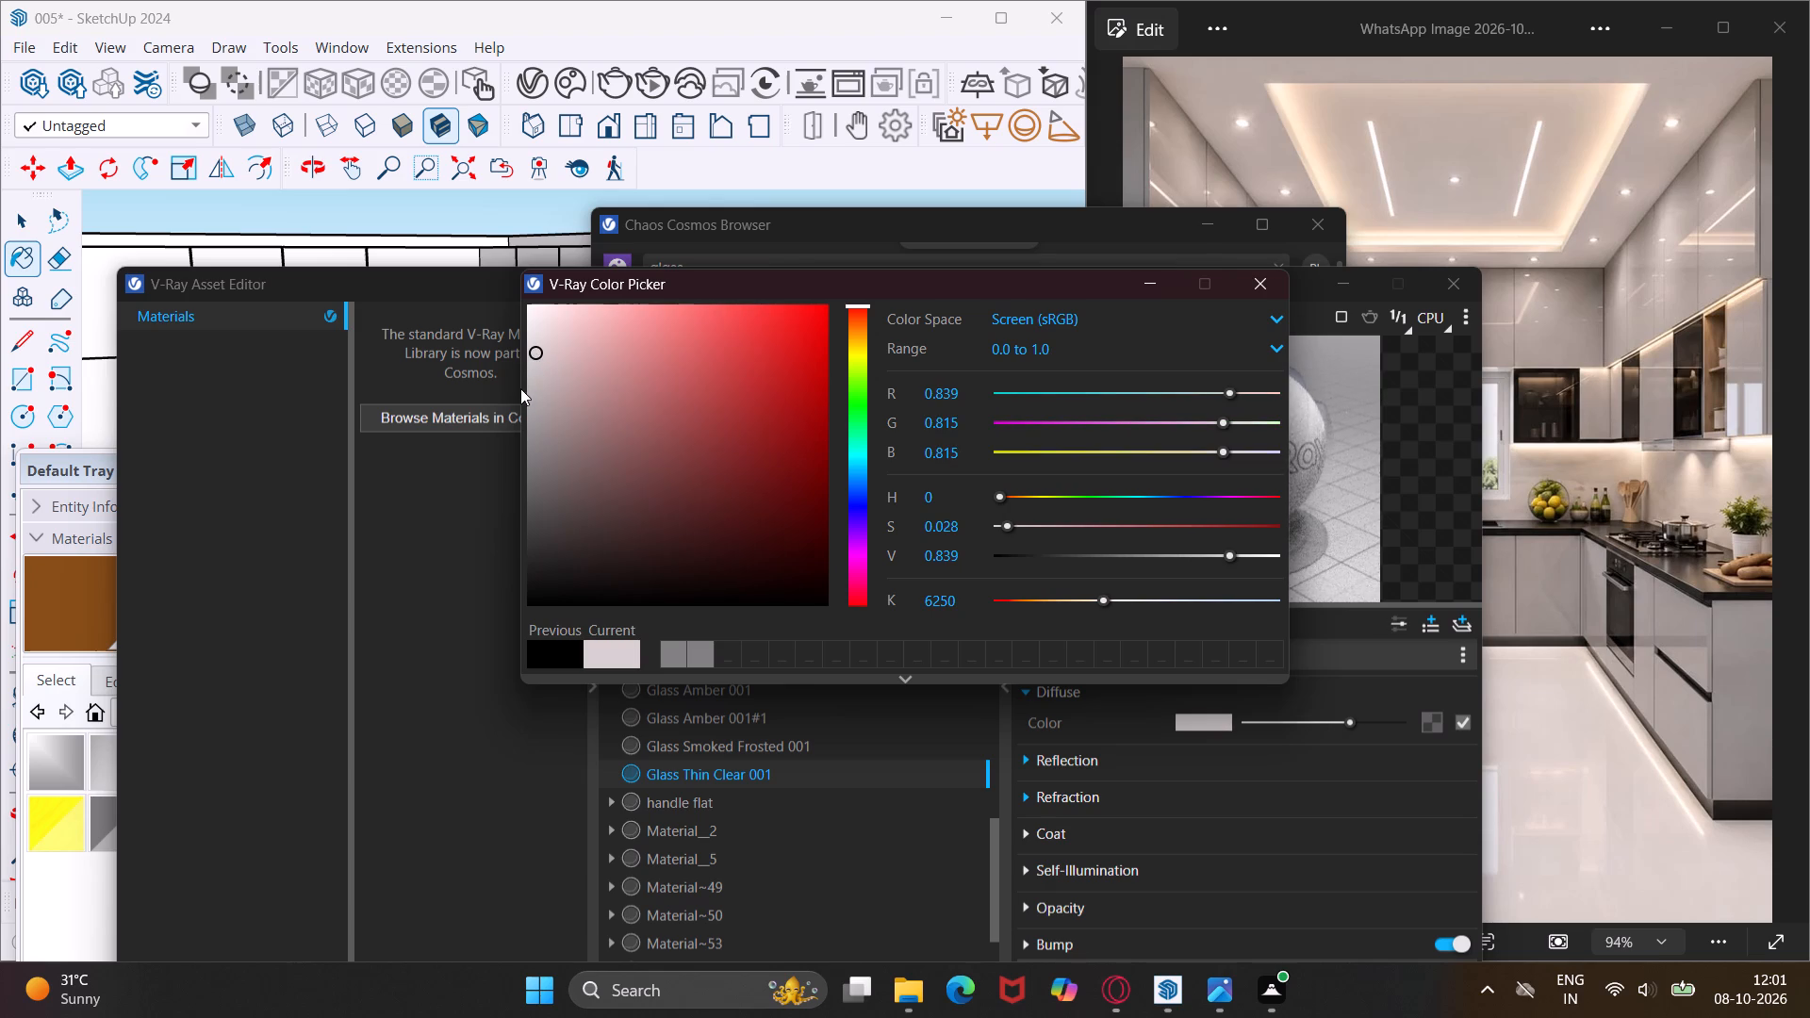
left_click(536, 373)
left_click(535, 391)
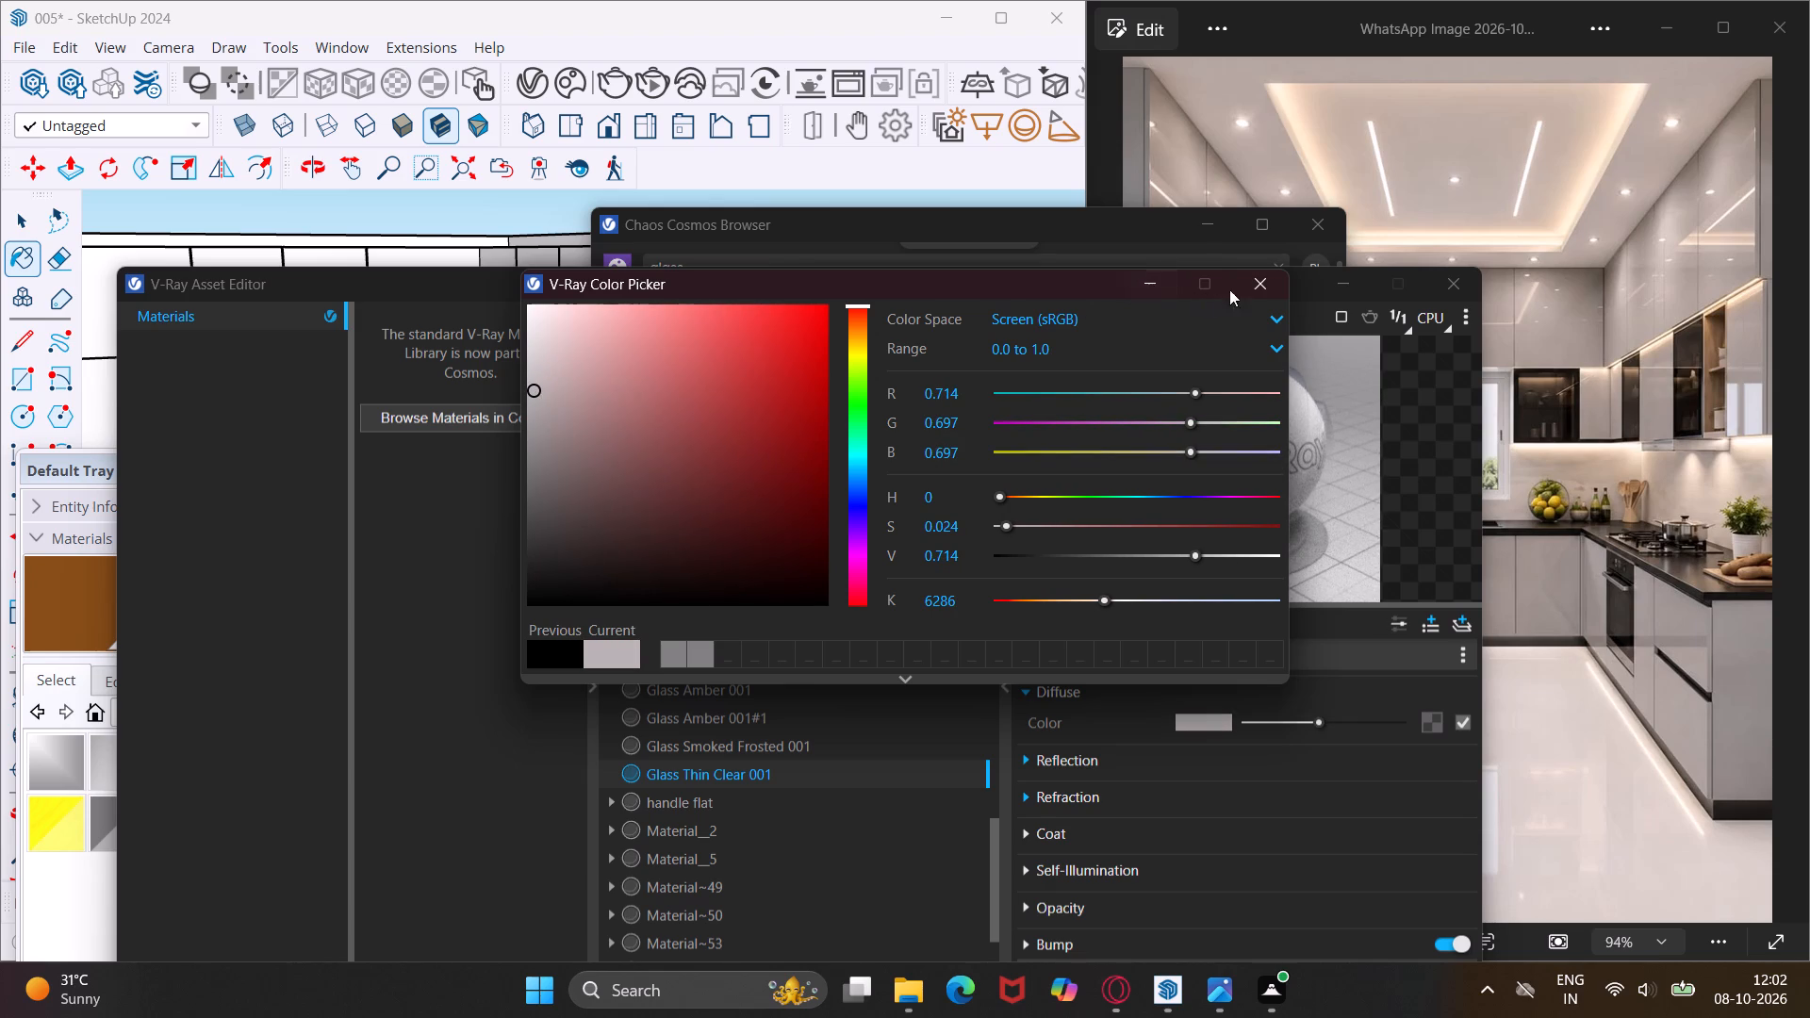
left_click(1256, 282)
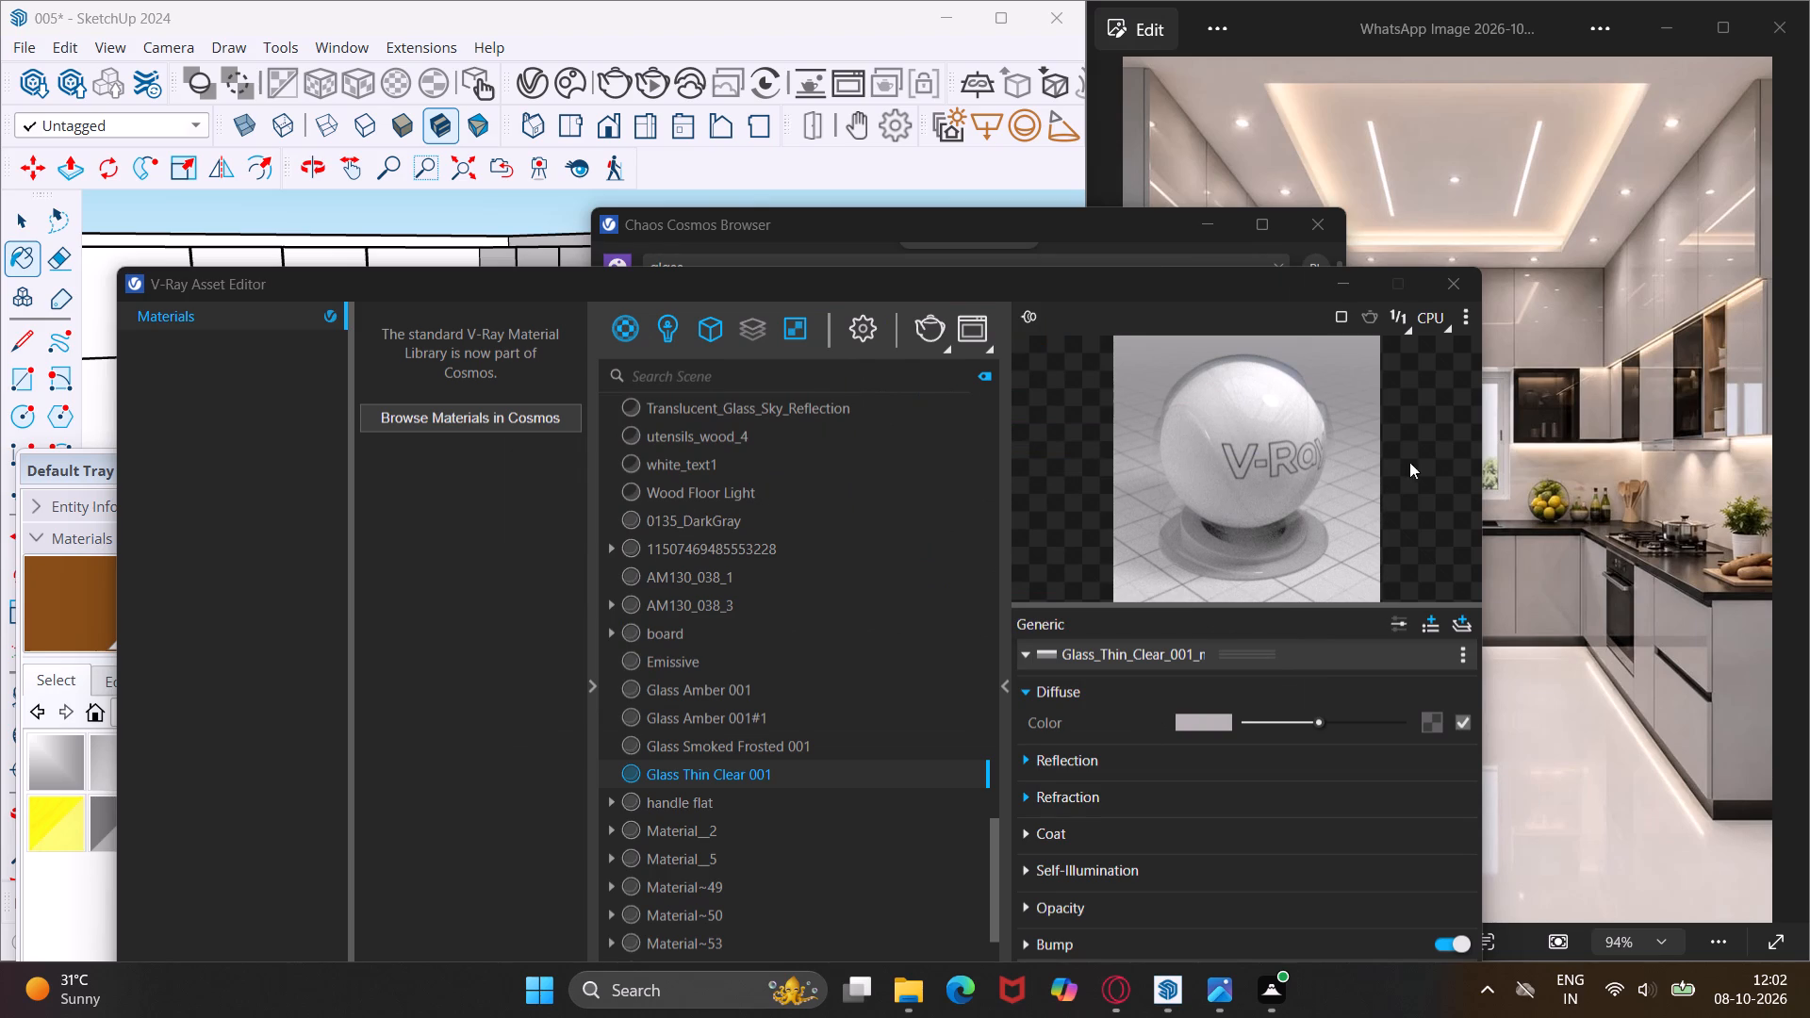
Switch the material preview of Glass Thin Clear 001 to the Wall scene.
left_click(1458, 317)
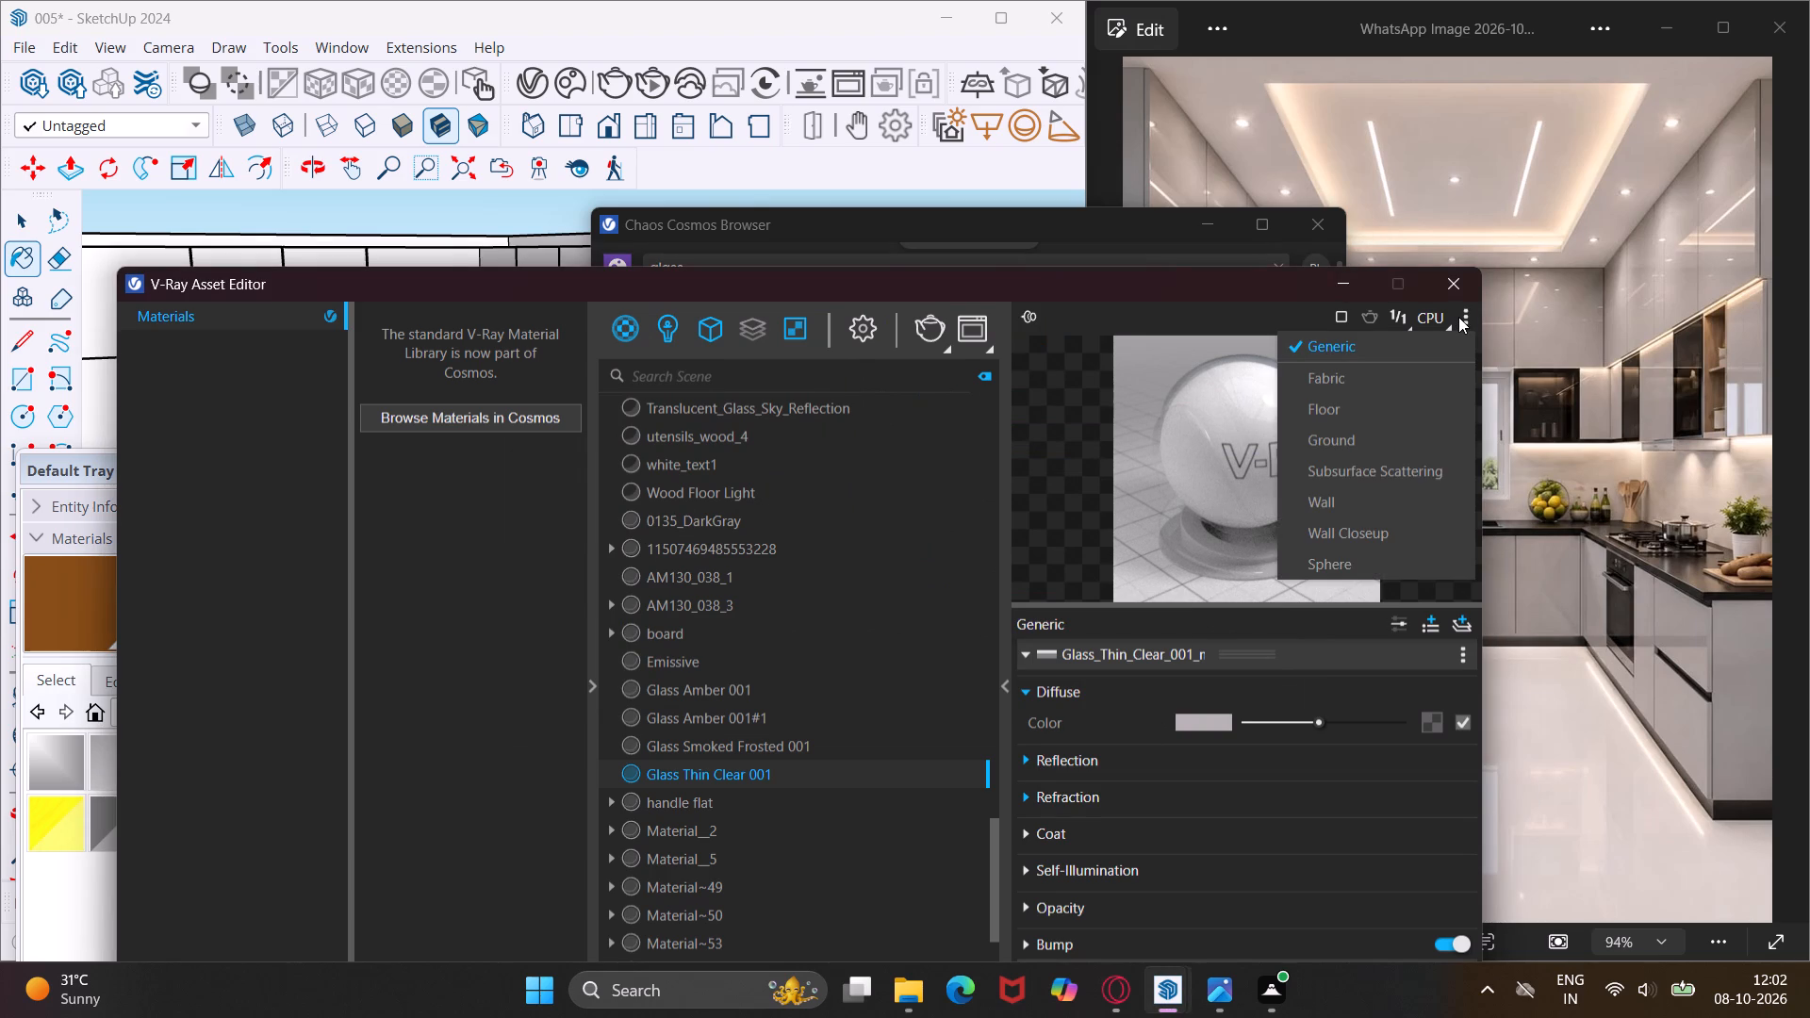
left_click(1353, 495)
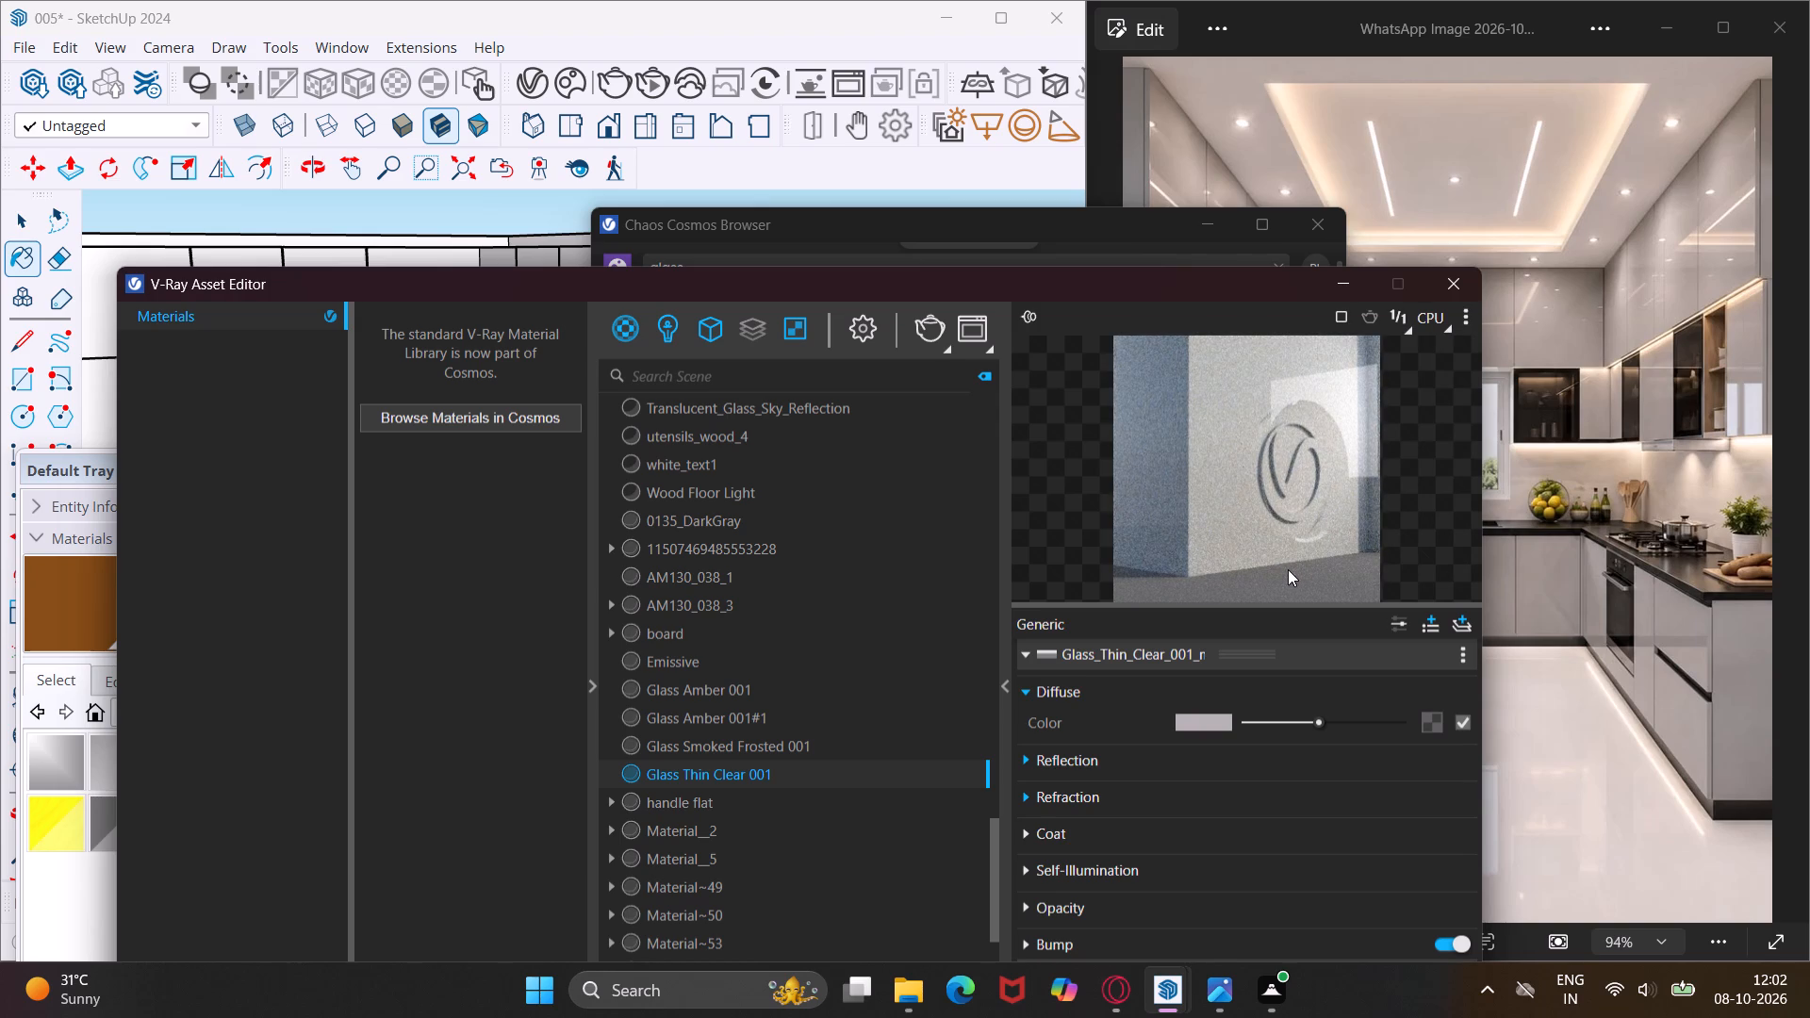
Set Glass Thin Clear 001's reflection colour to light grey, R 0.722, G 0.699, B 0.699.
left_click(1020, 763)
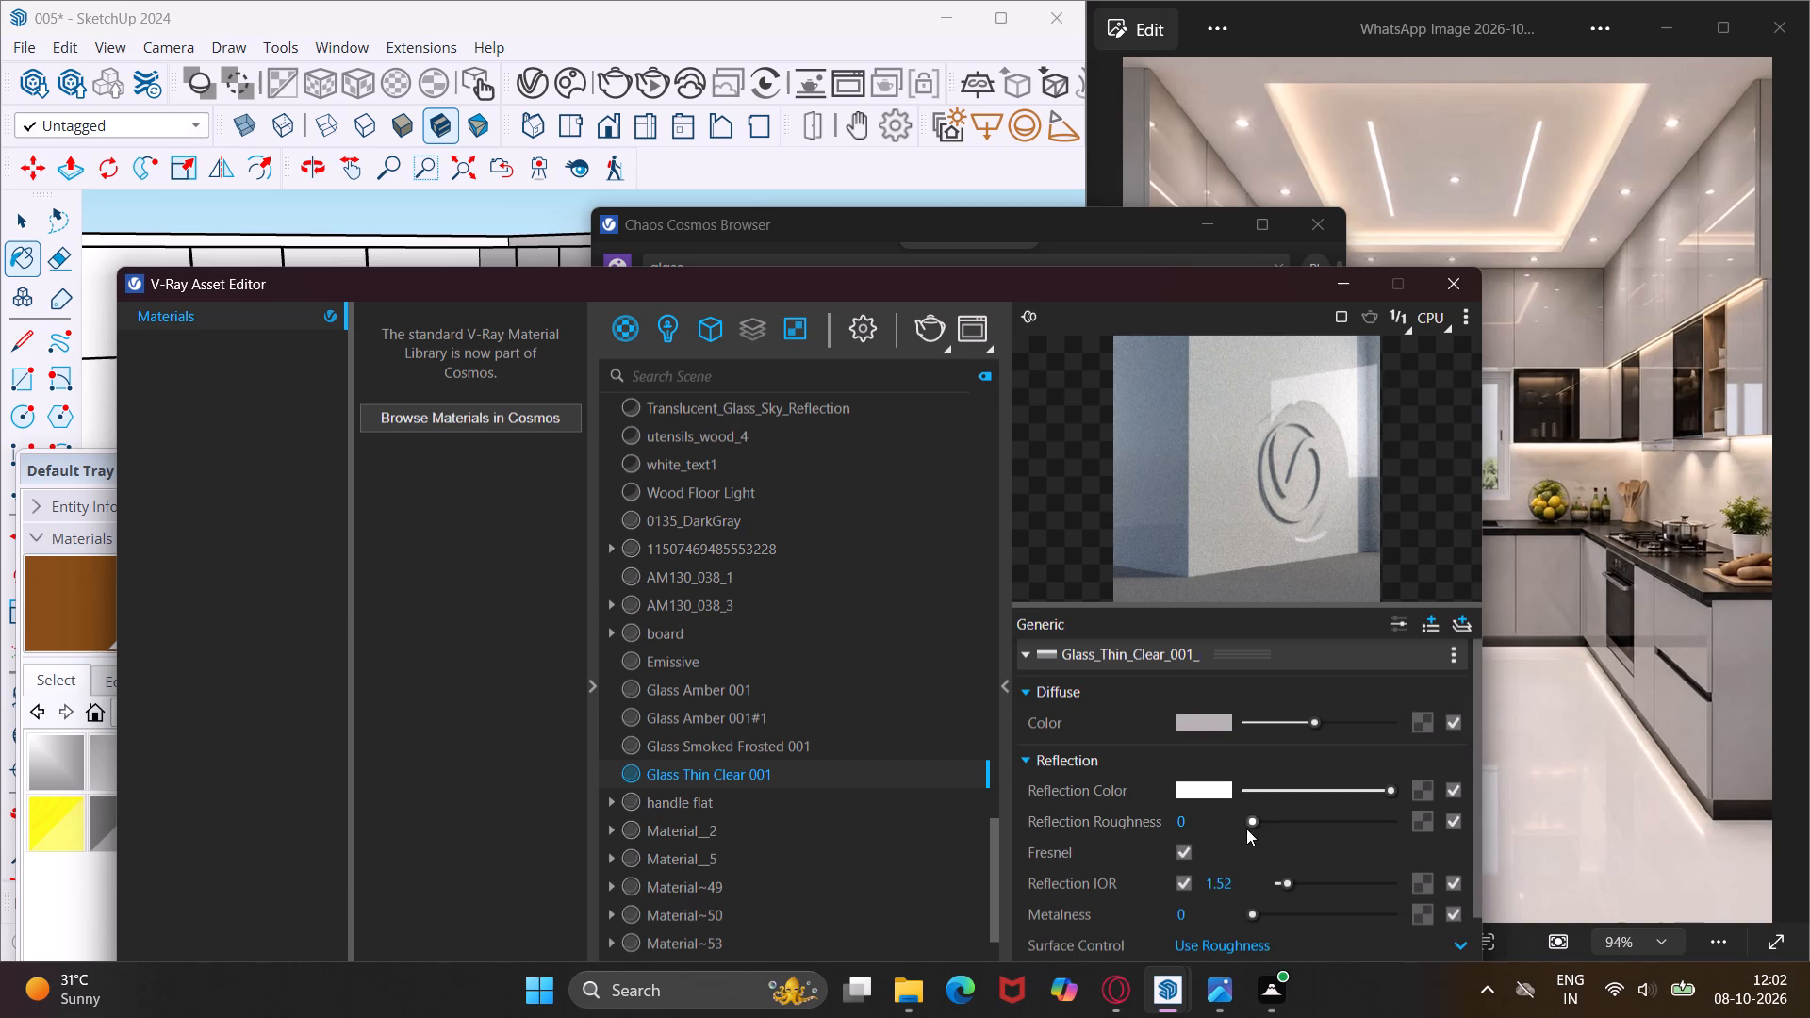
left_click(1208, 793)
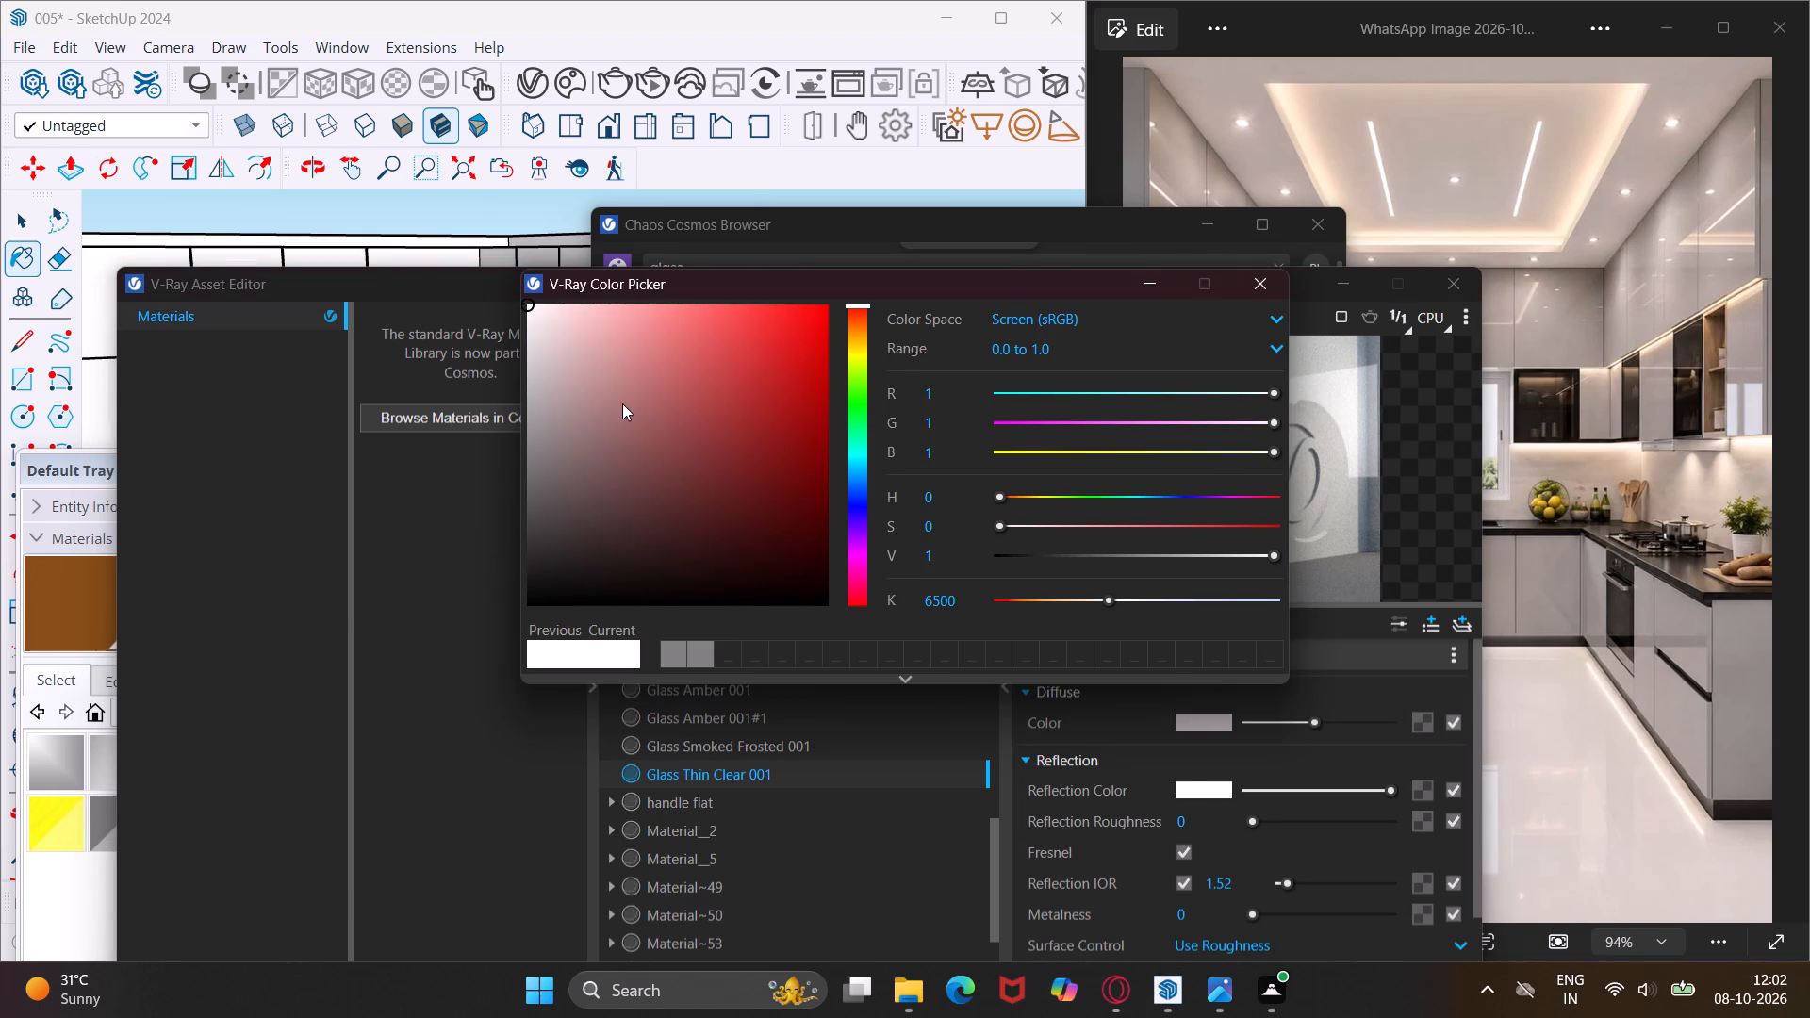
left_click(537, 388)
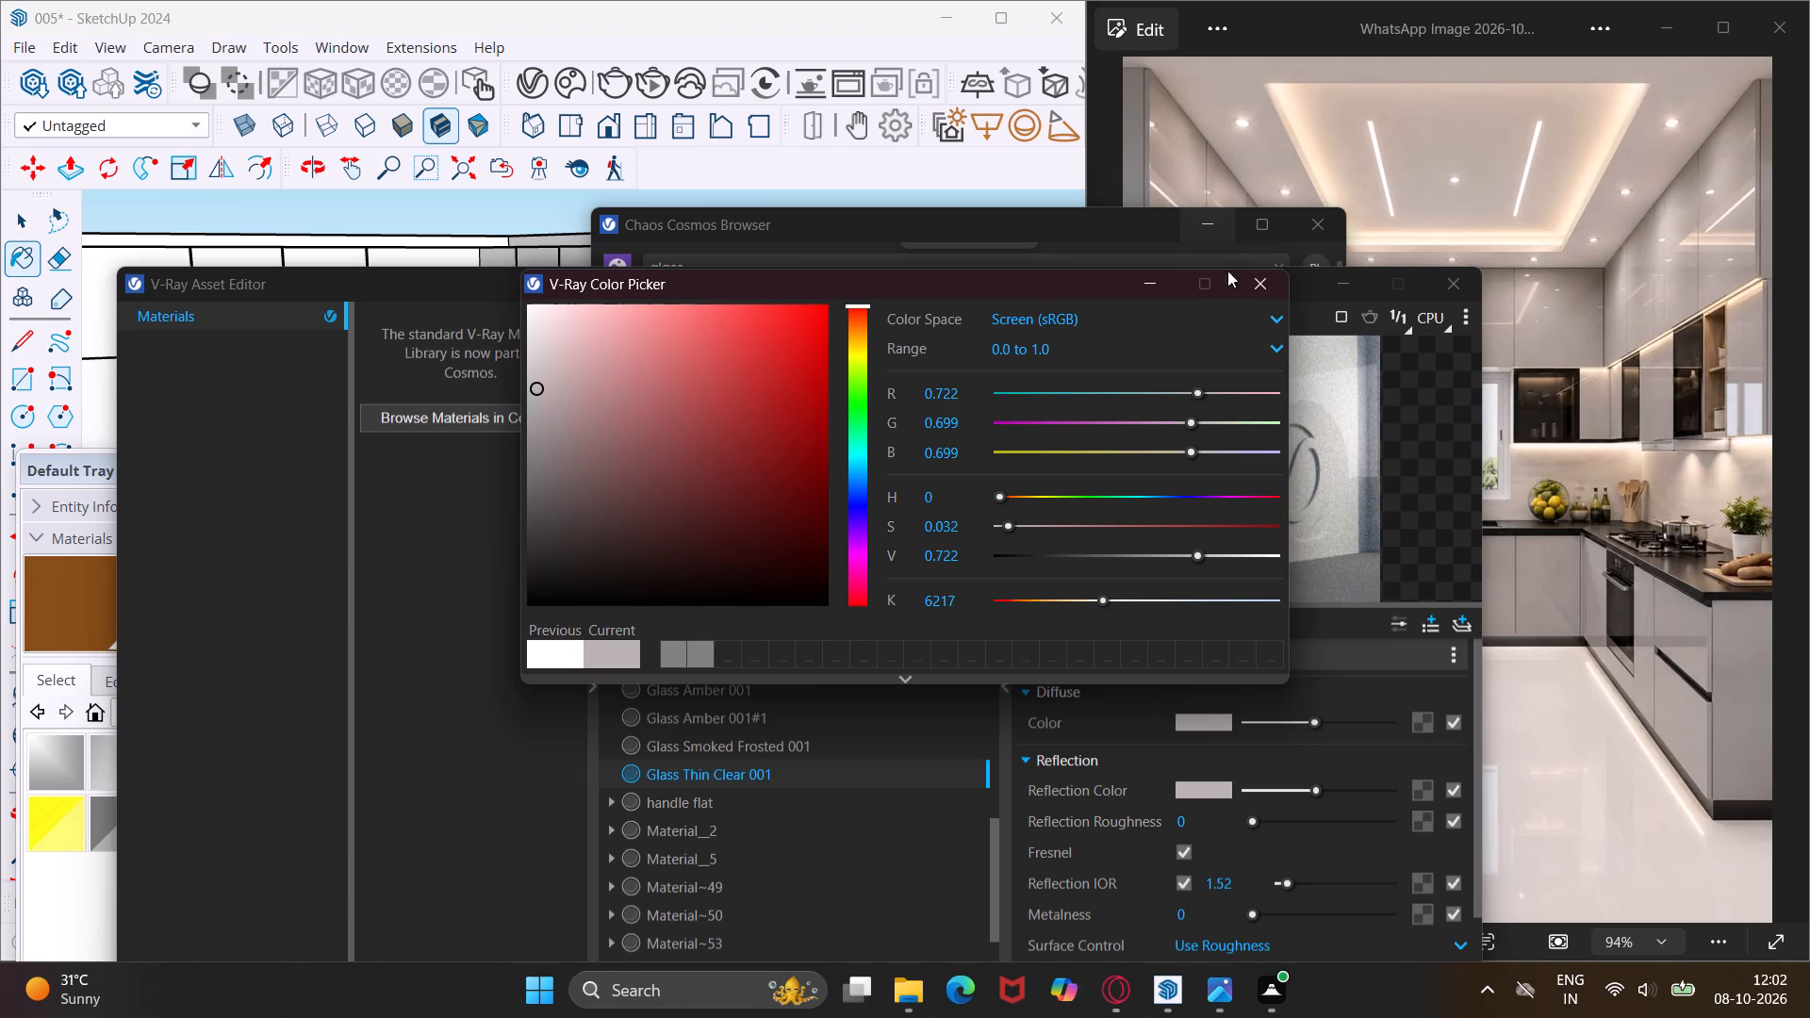
left_click(1257, 281)
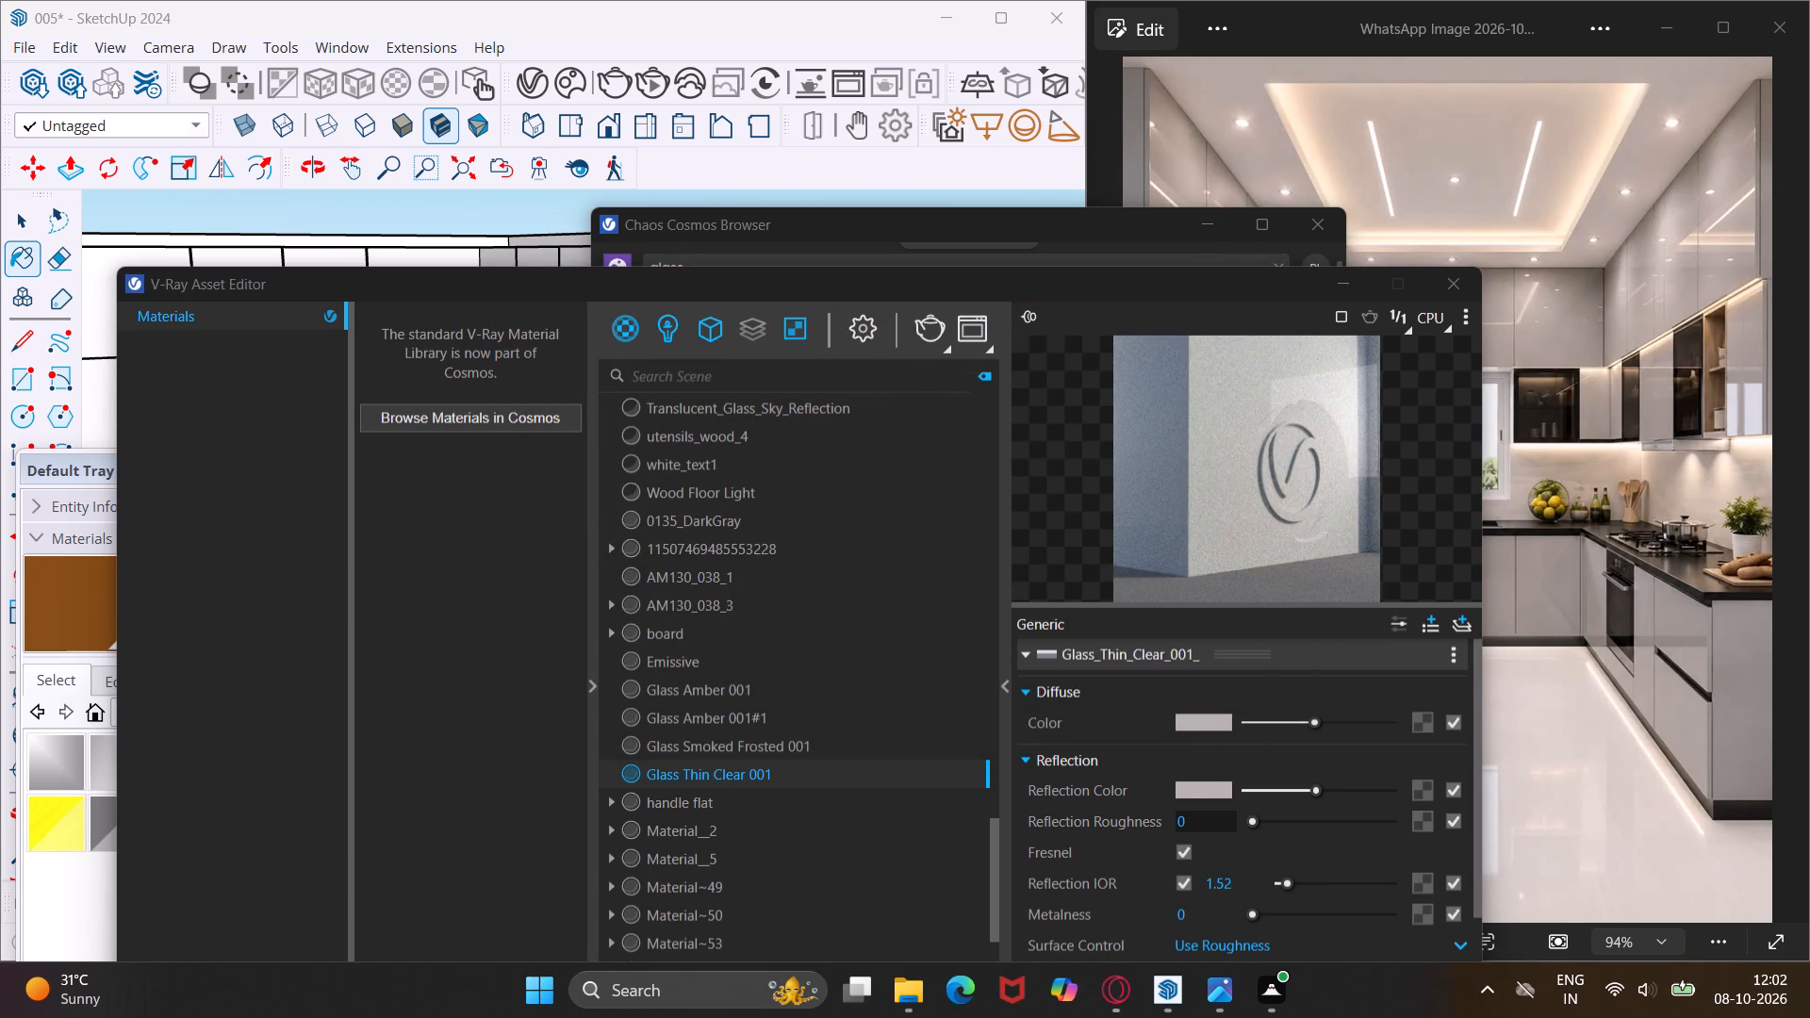
Set the reflection roughness of Glass Thin Clear 001 to 0.95.
left_click(1188, 818)
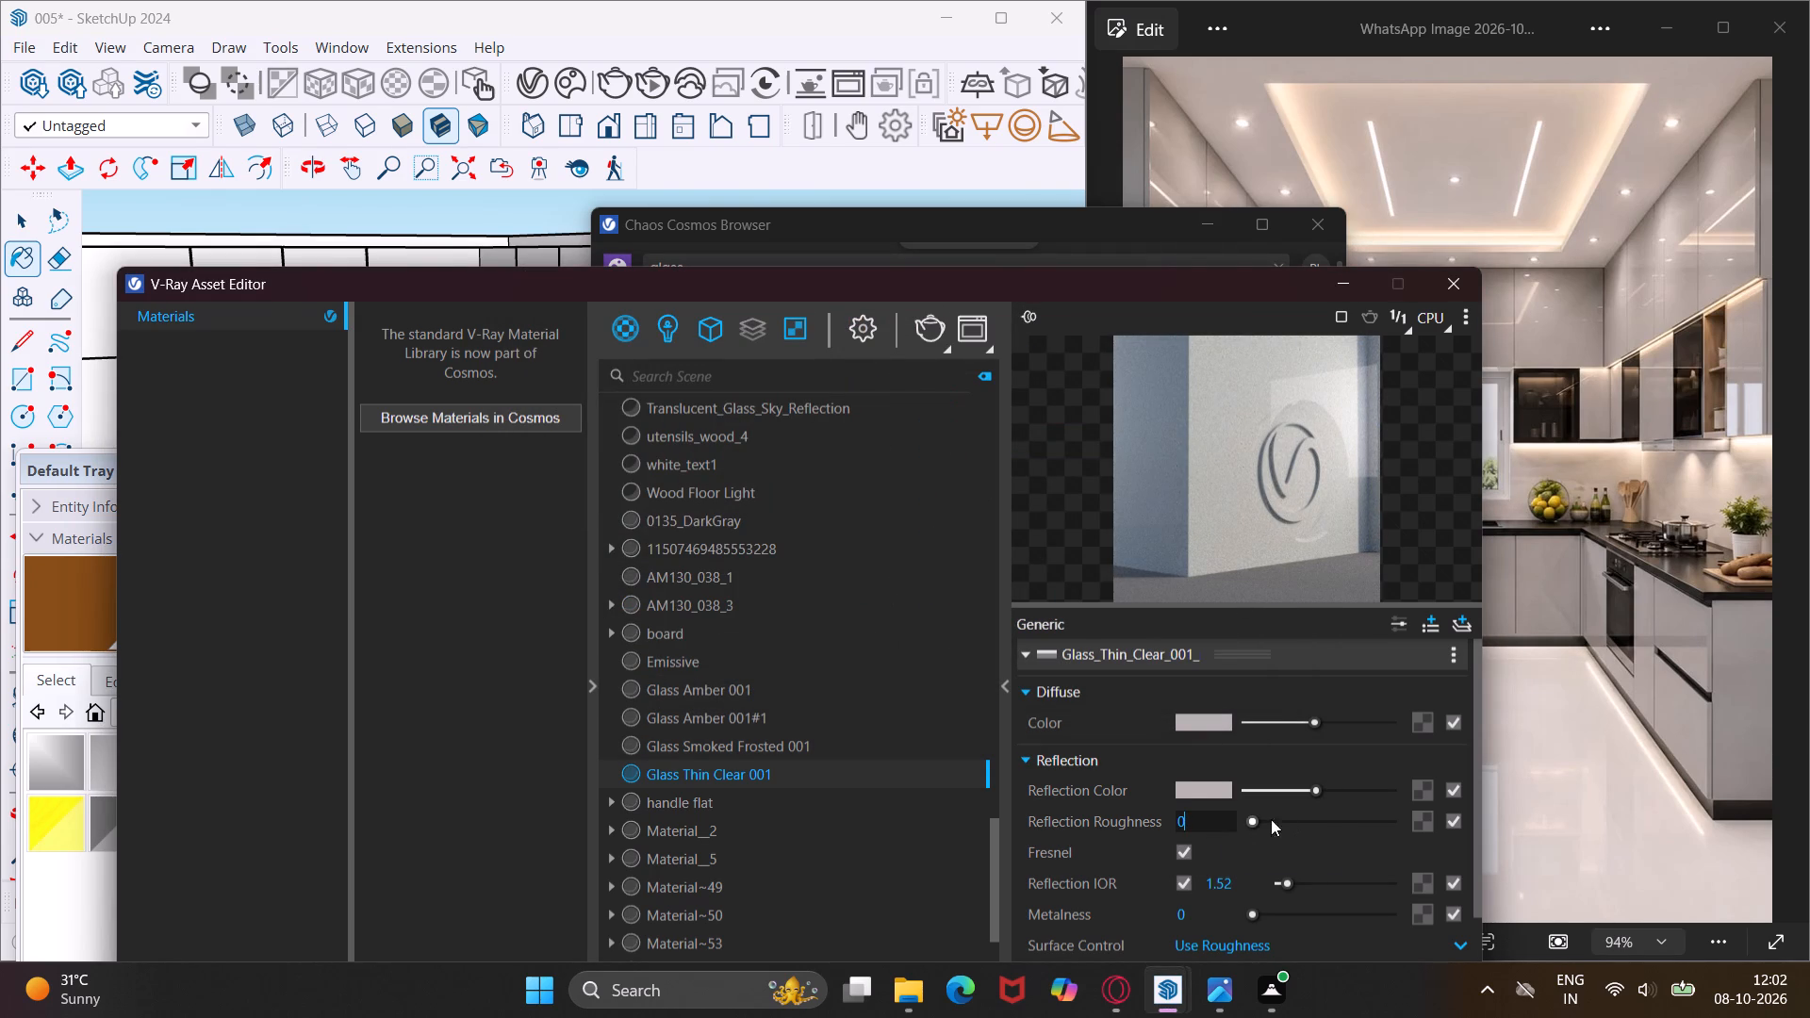
left_click_drag(1249, 828, 1286, 823)
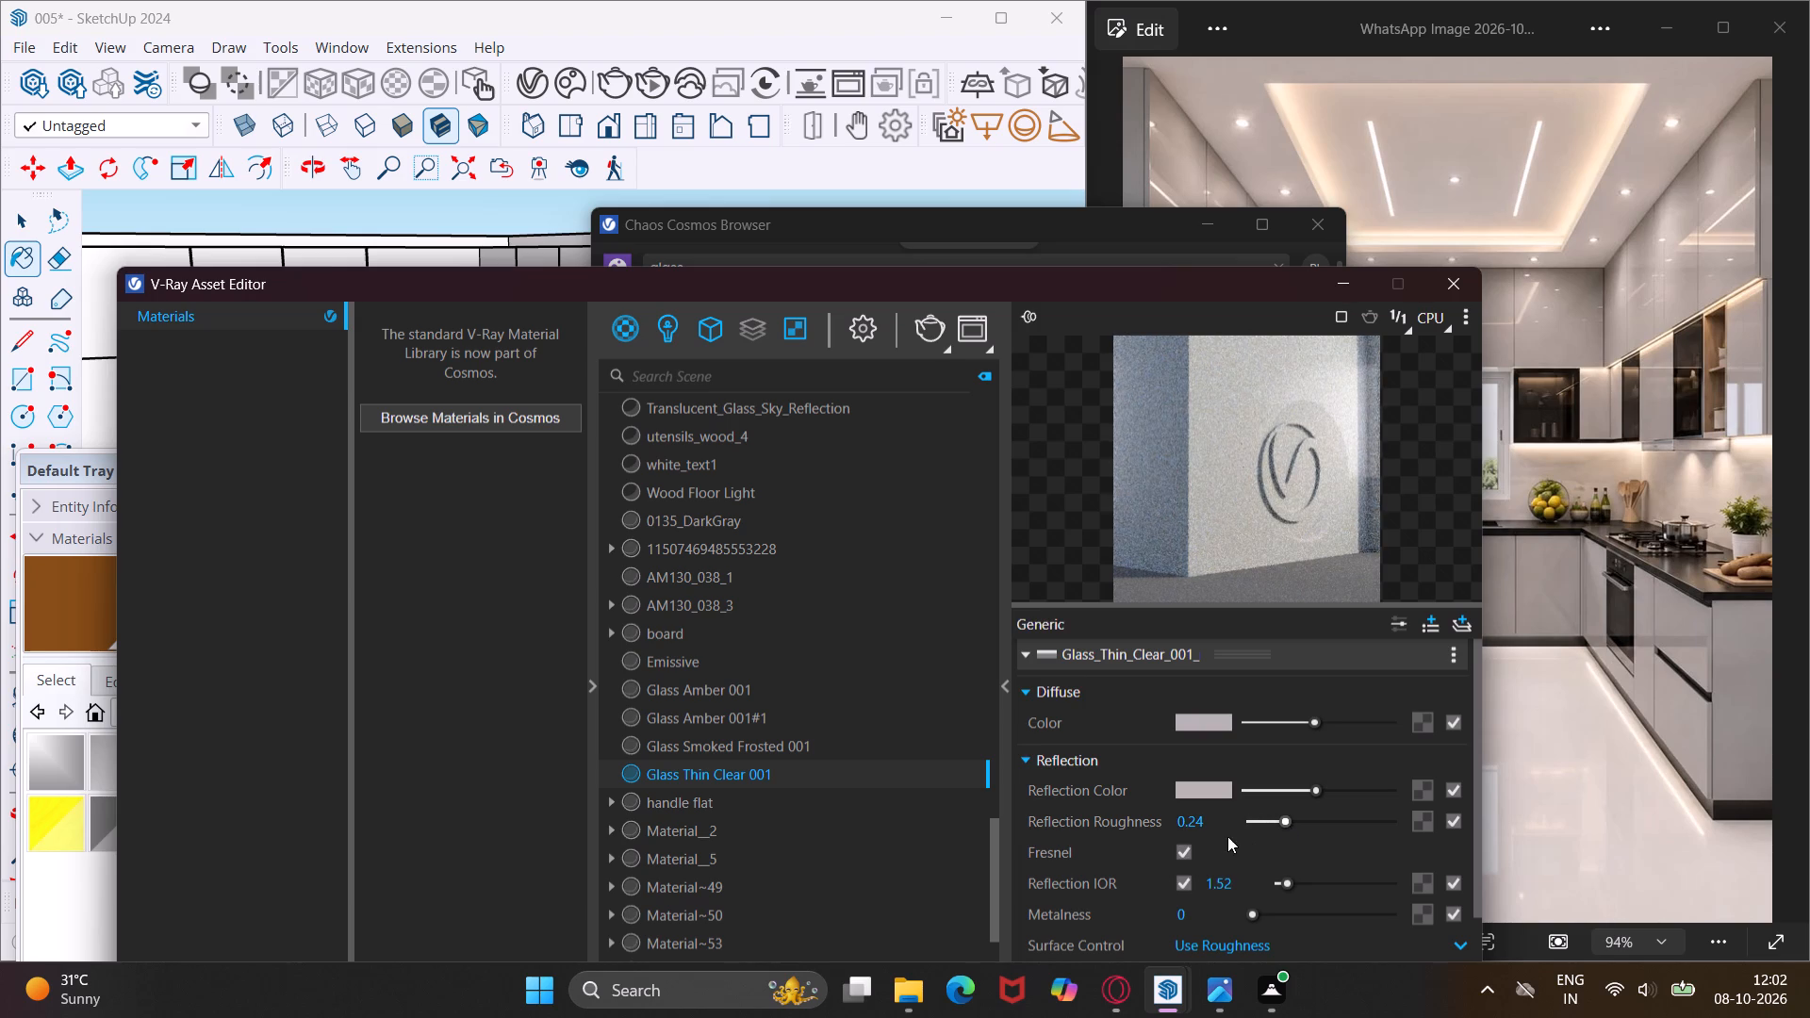
left_click(1212, 824)
key("BackSpace")
key("BackSpace")
type("95")
key("Return")
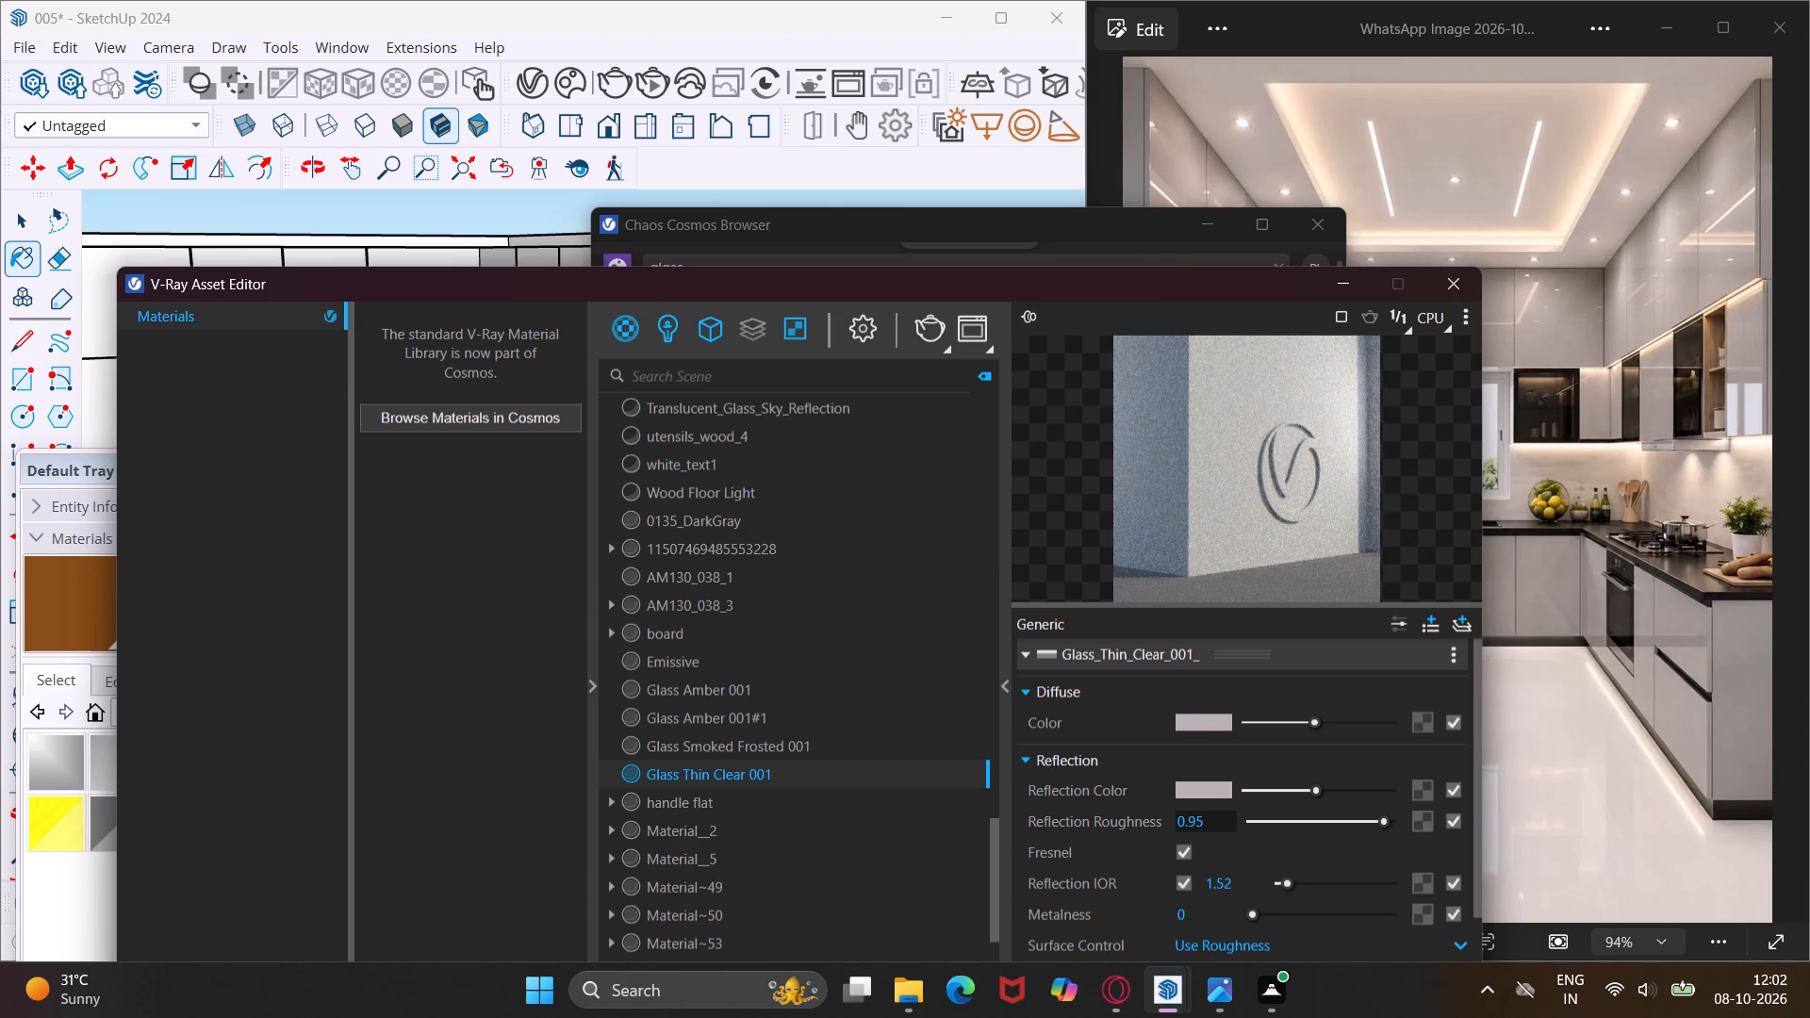
Set the reflection IOR of Glass Thin Clear 001 to 4.
left_click(1240, 886)
key("BackSpace")
key("BackSpace")
key("BackSpace")
key("BackSpace")
key("4")
key("Return")
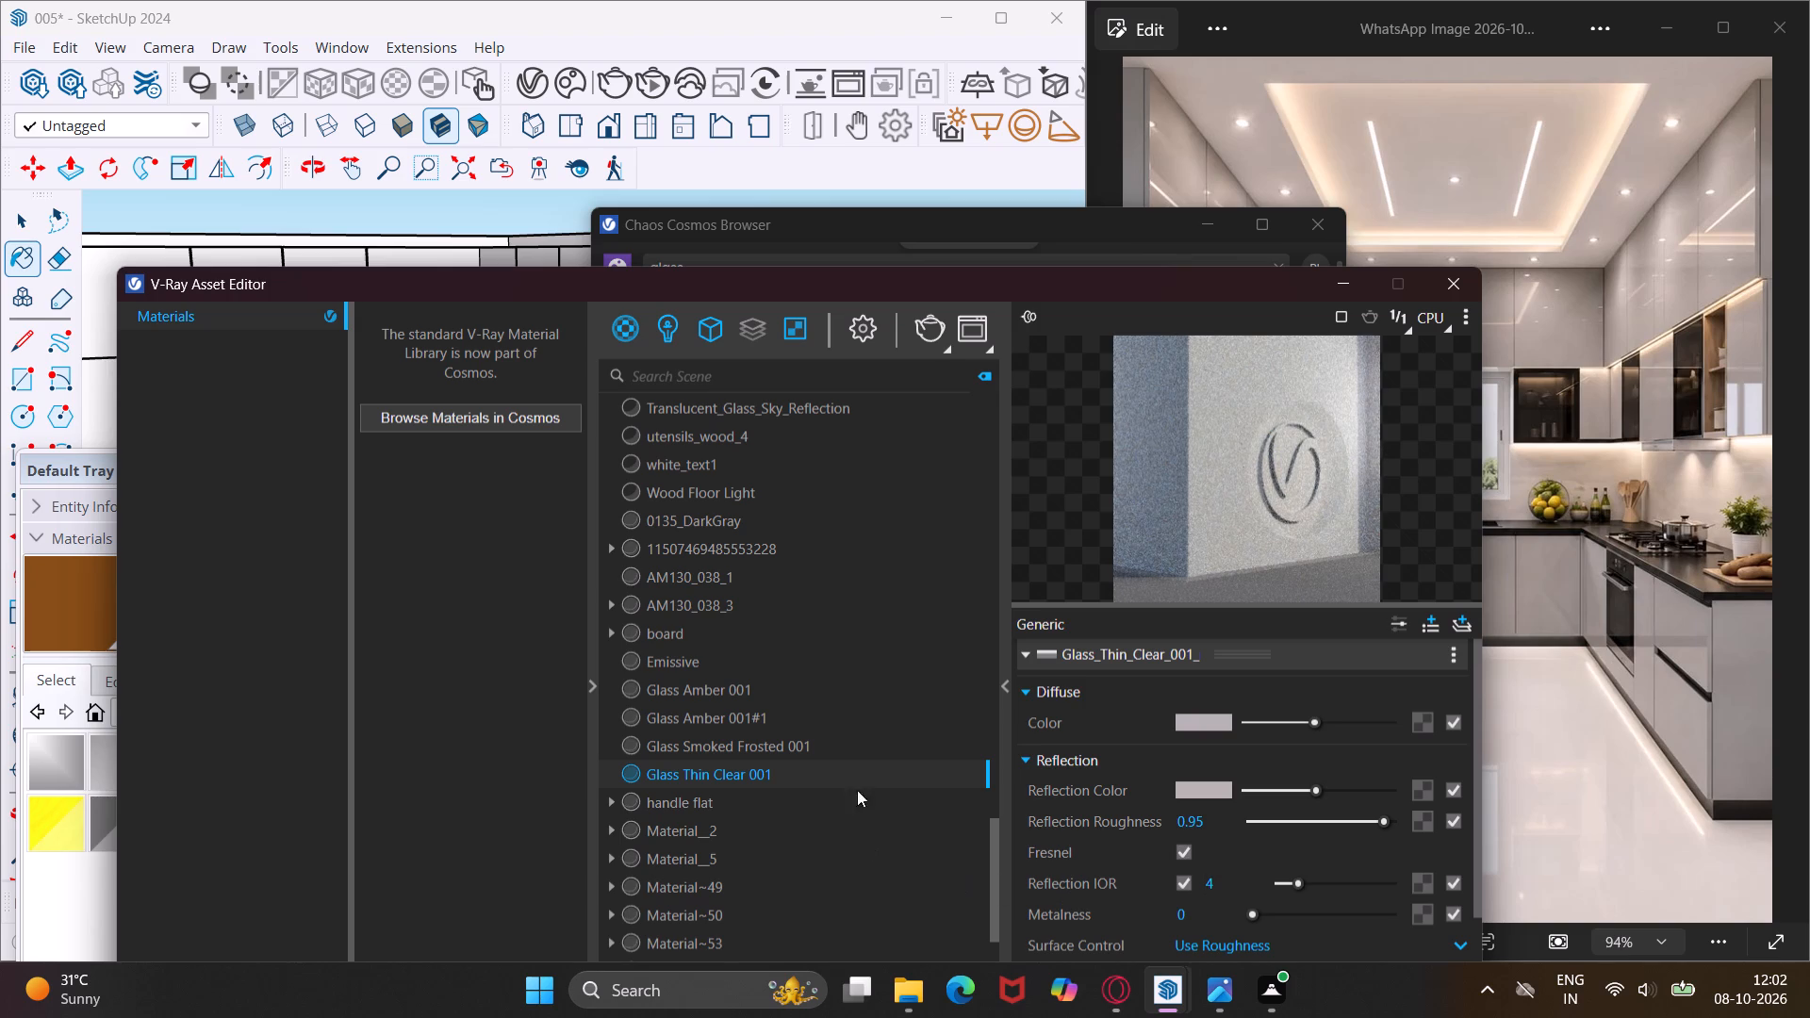
Make Glass Thin Clear 001 the current paint material and close the Asset Editor and Chaos Cosmos Browser.
double_click(857, 774)
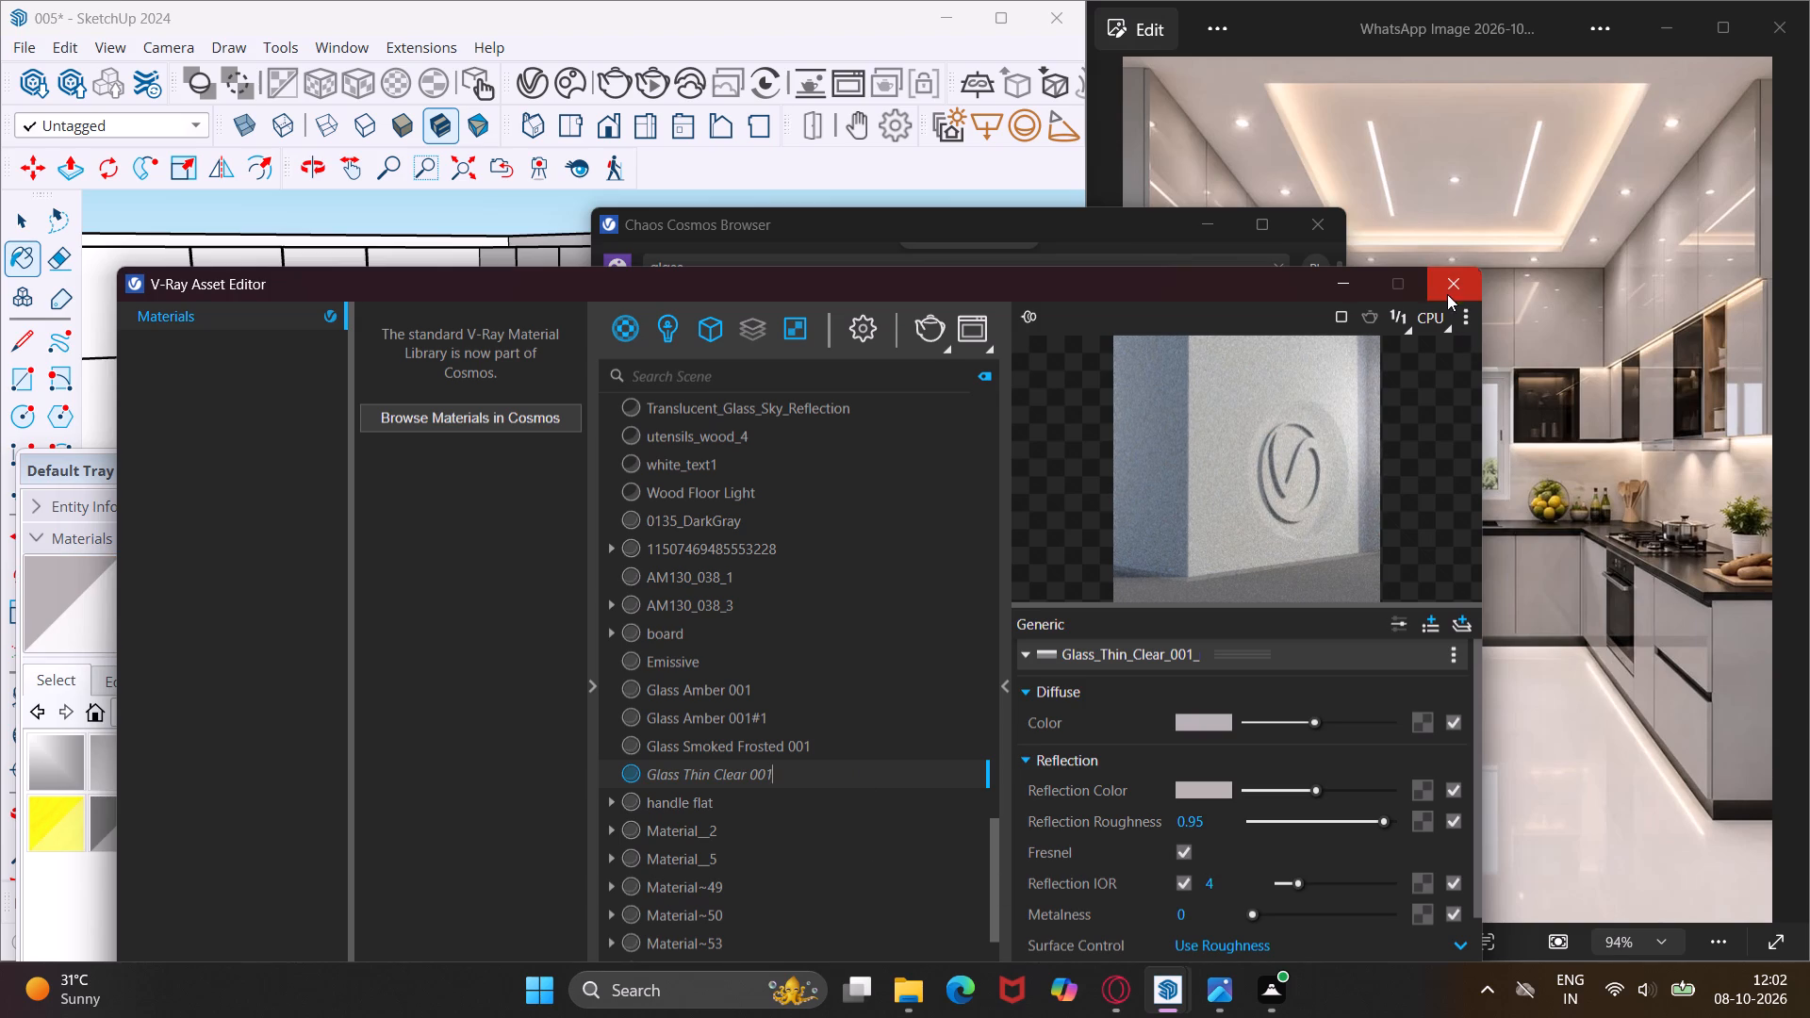
left_click(1446, 290)
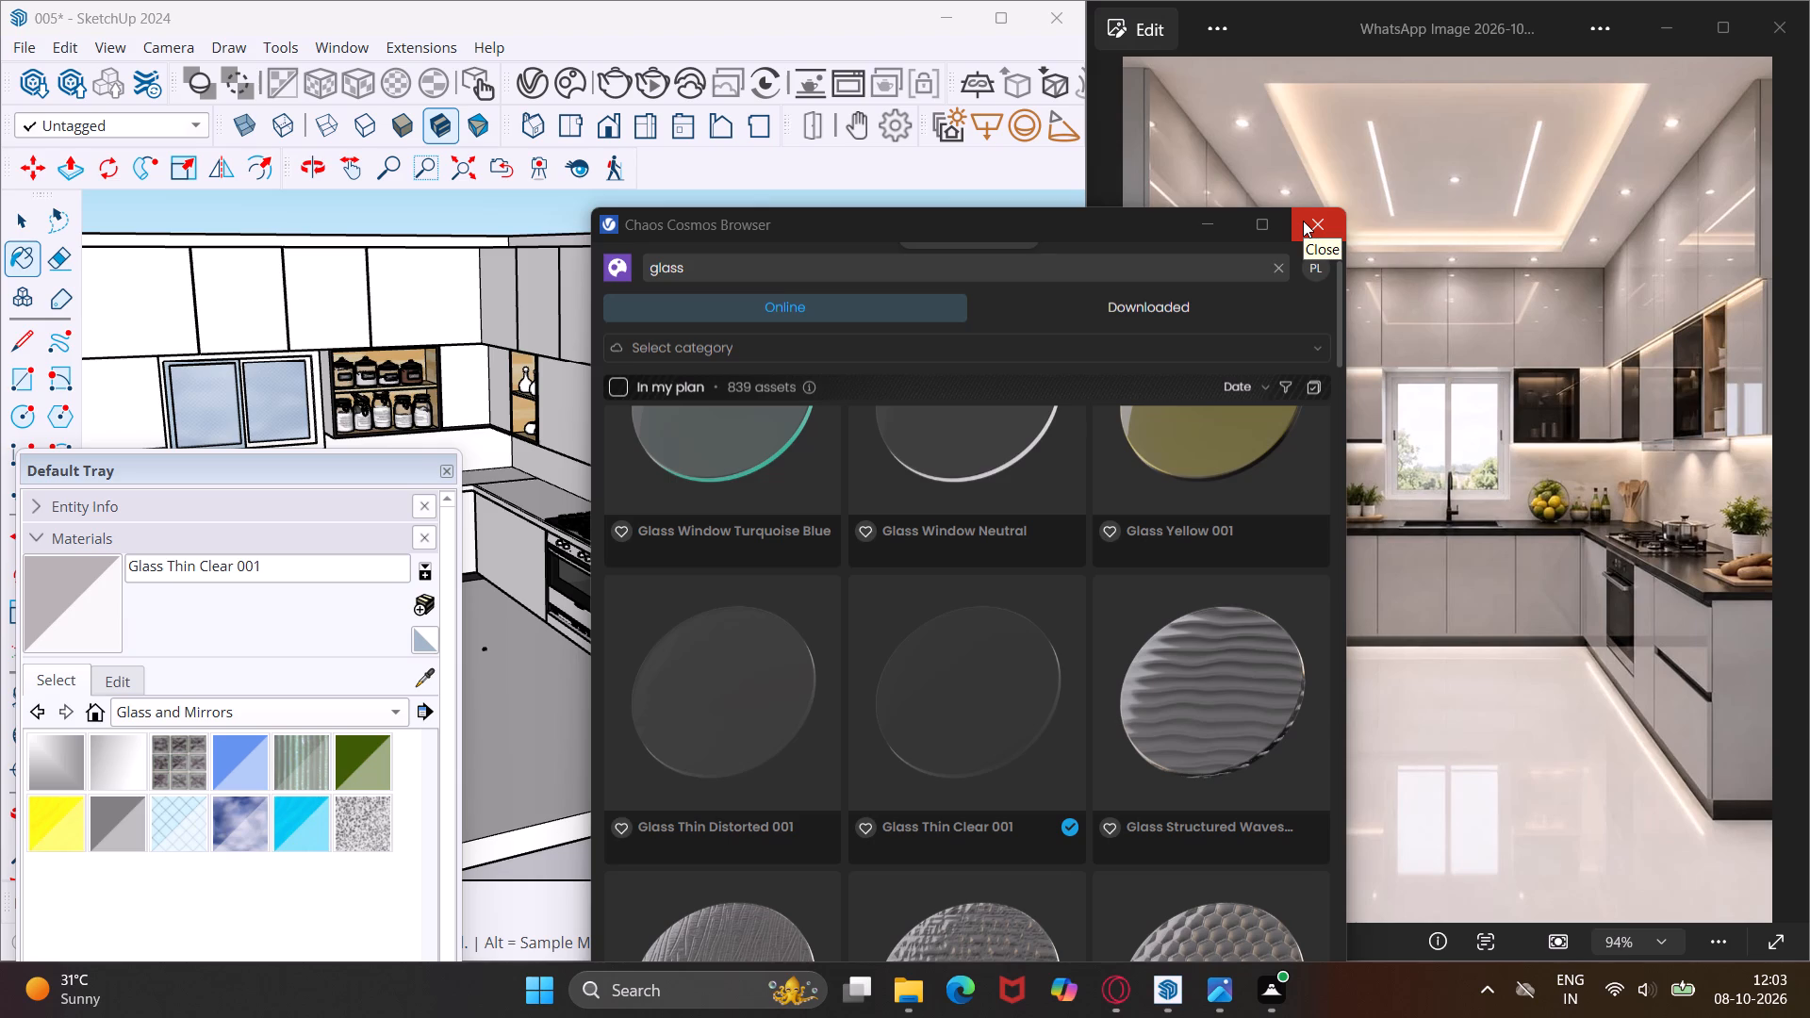
left_click(1303, 221)
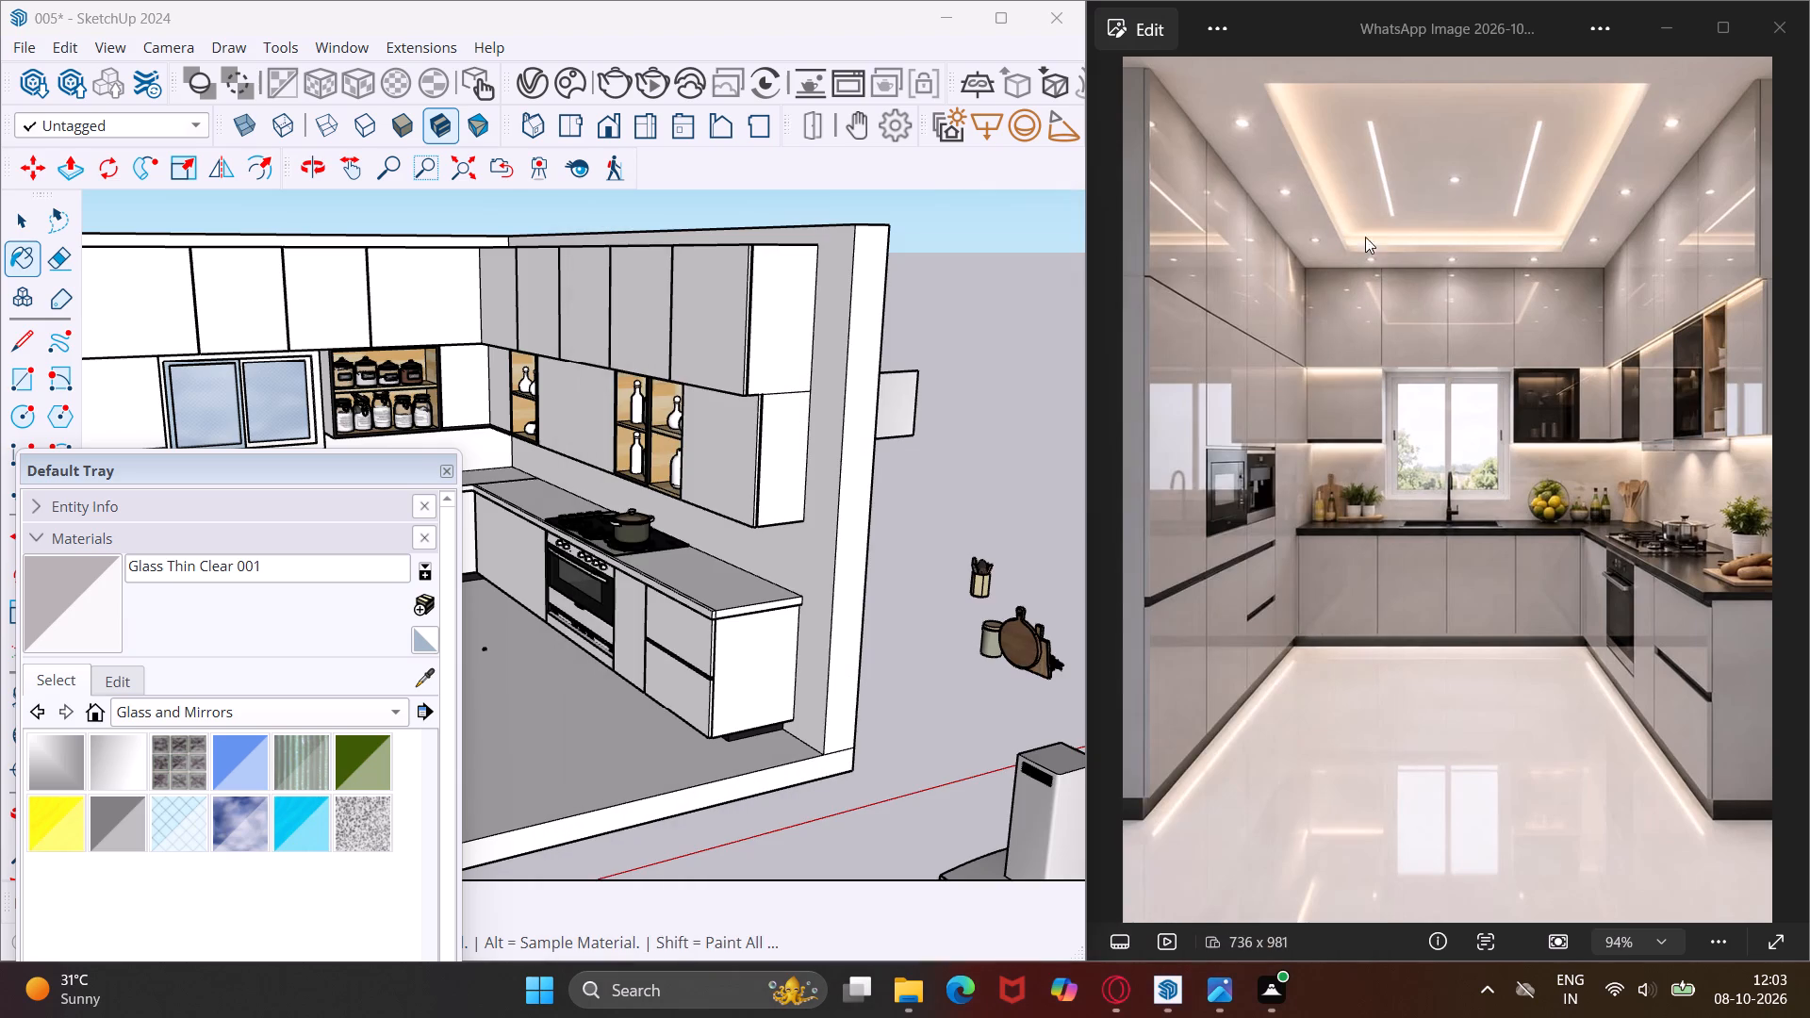
Paint both sides of the loose thin panel standing behind the kitchen's side wall with Glass Thin Clear 001.
left_click(101, 606)
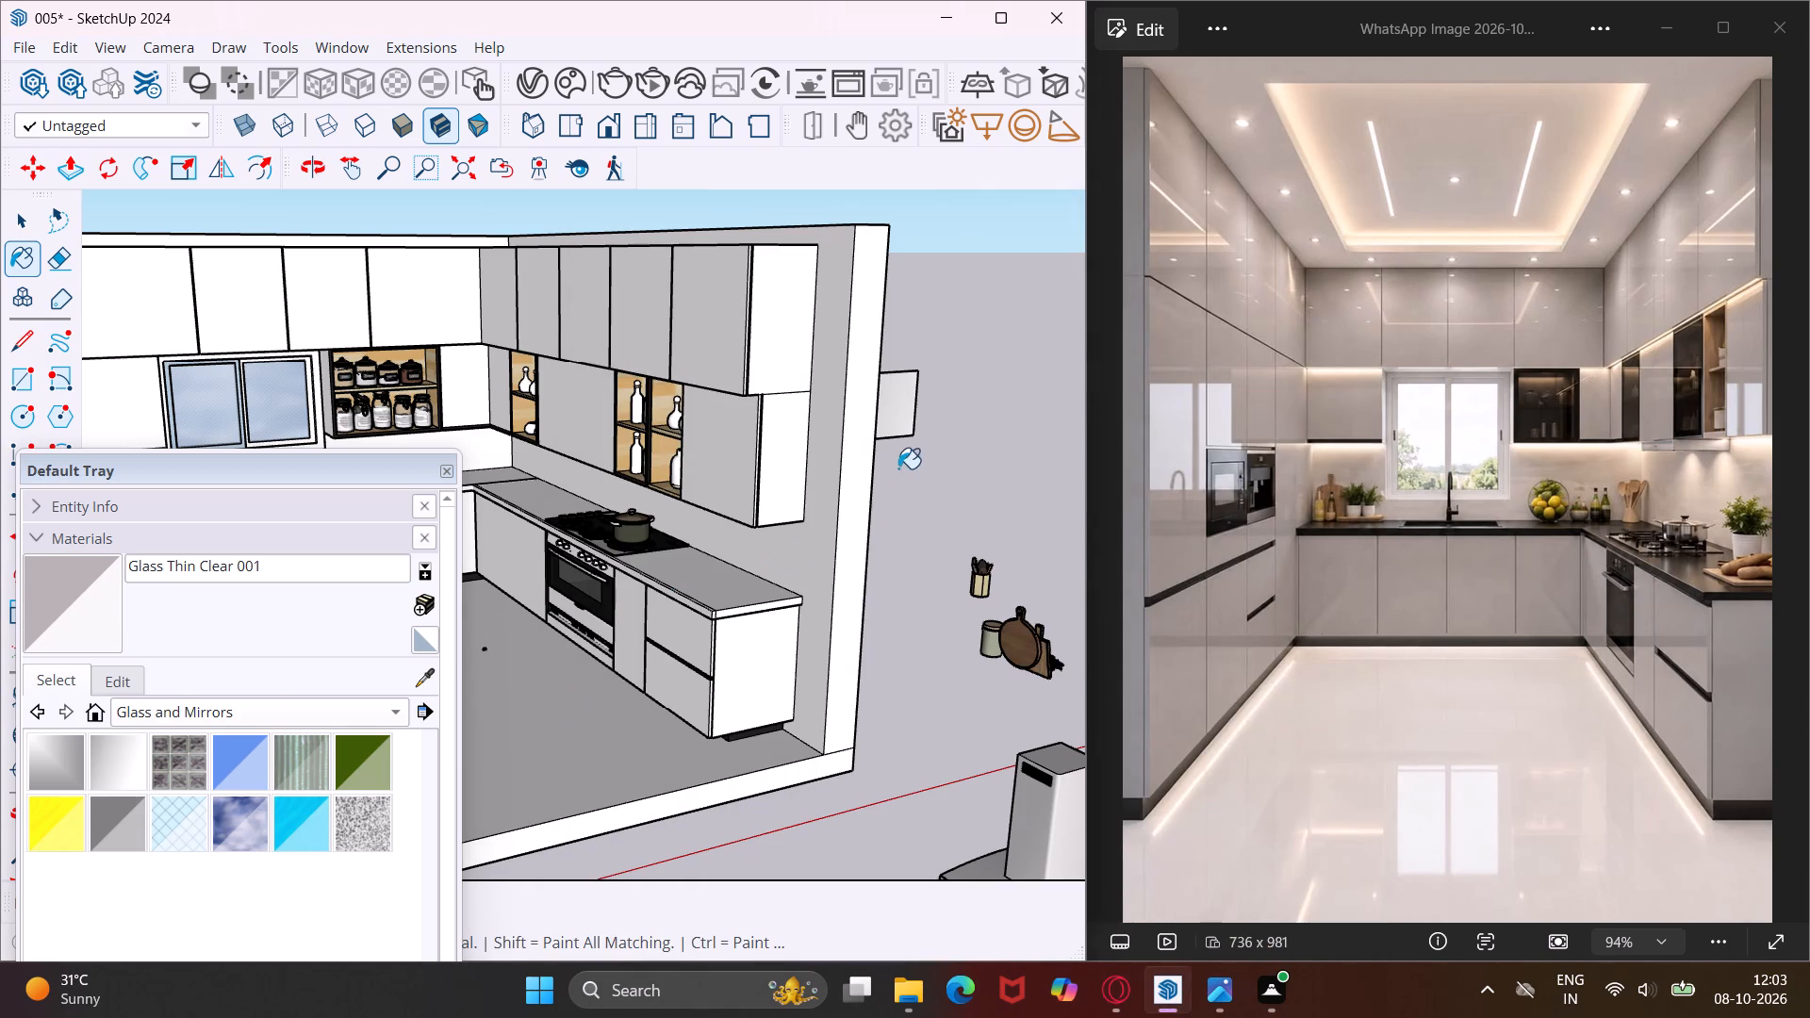
scroll(902, 415, "up", 11)
left_click(902, 415)
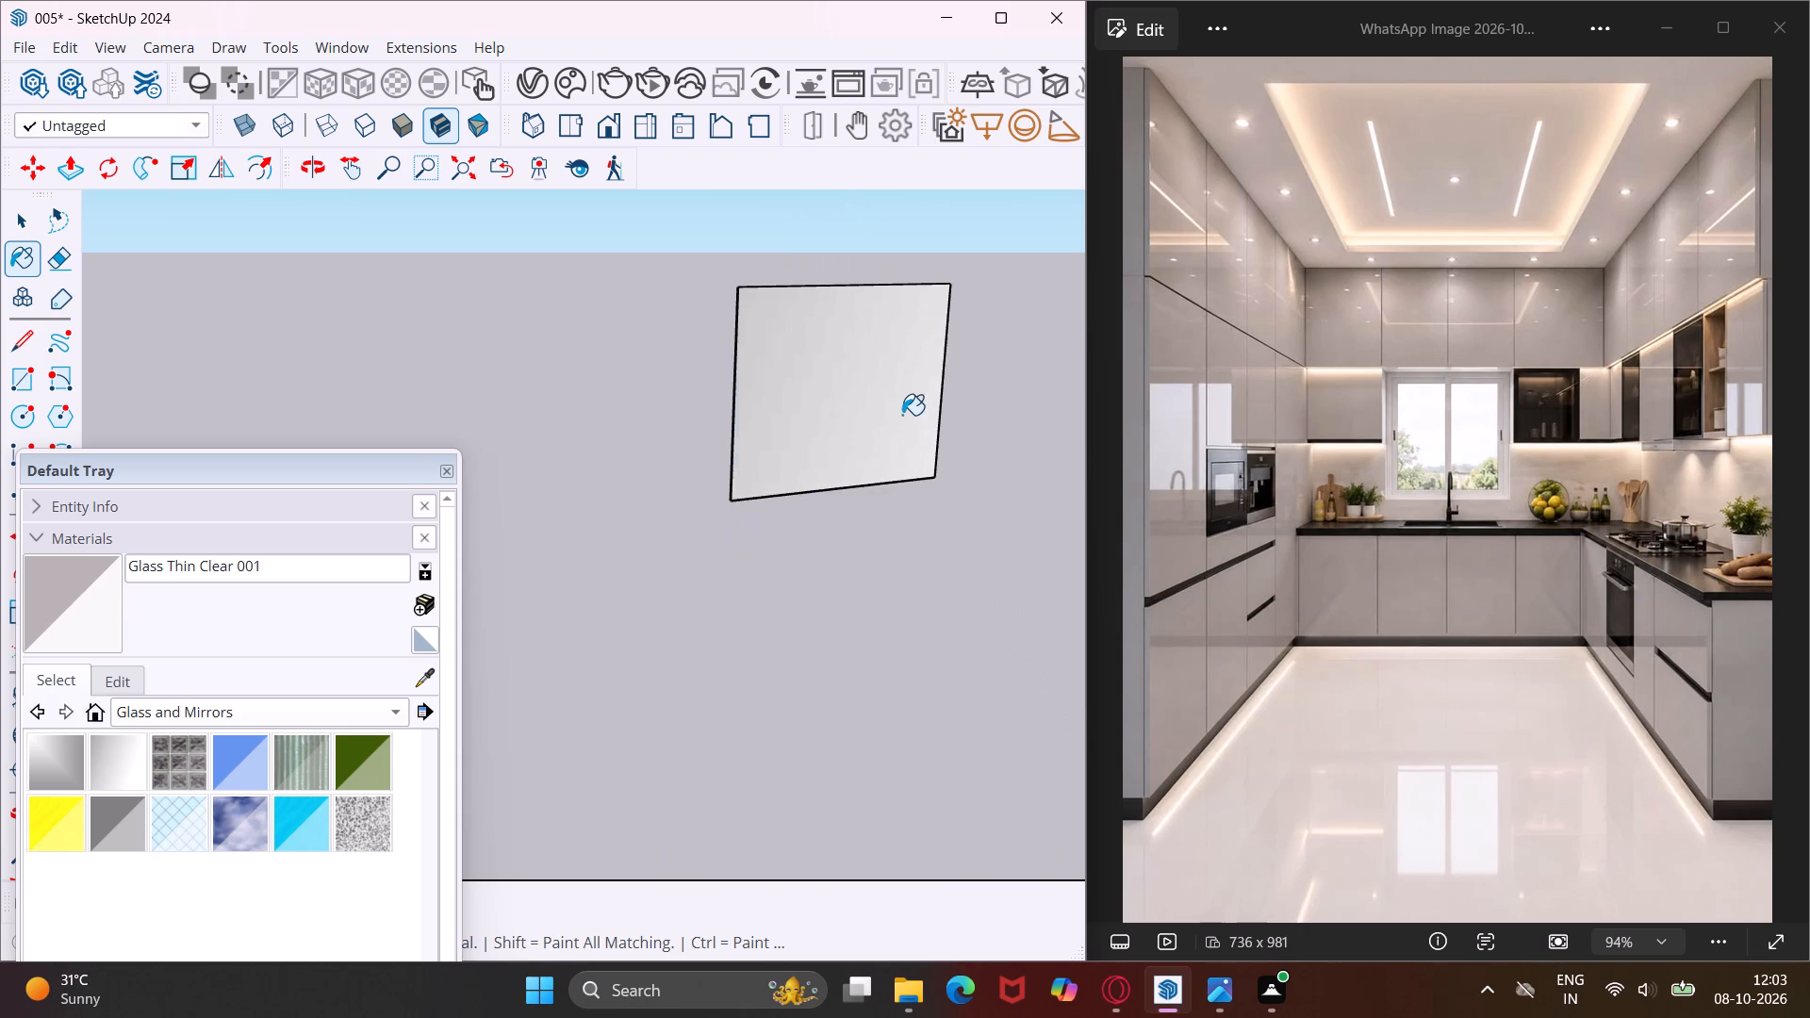
middle_click_drag(902, 415, 1055, 473)
middle_click_drag(712, 421, 818, 421)
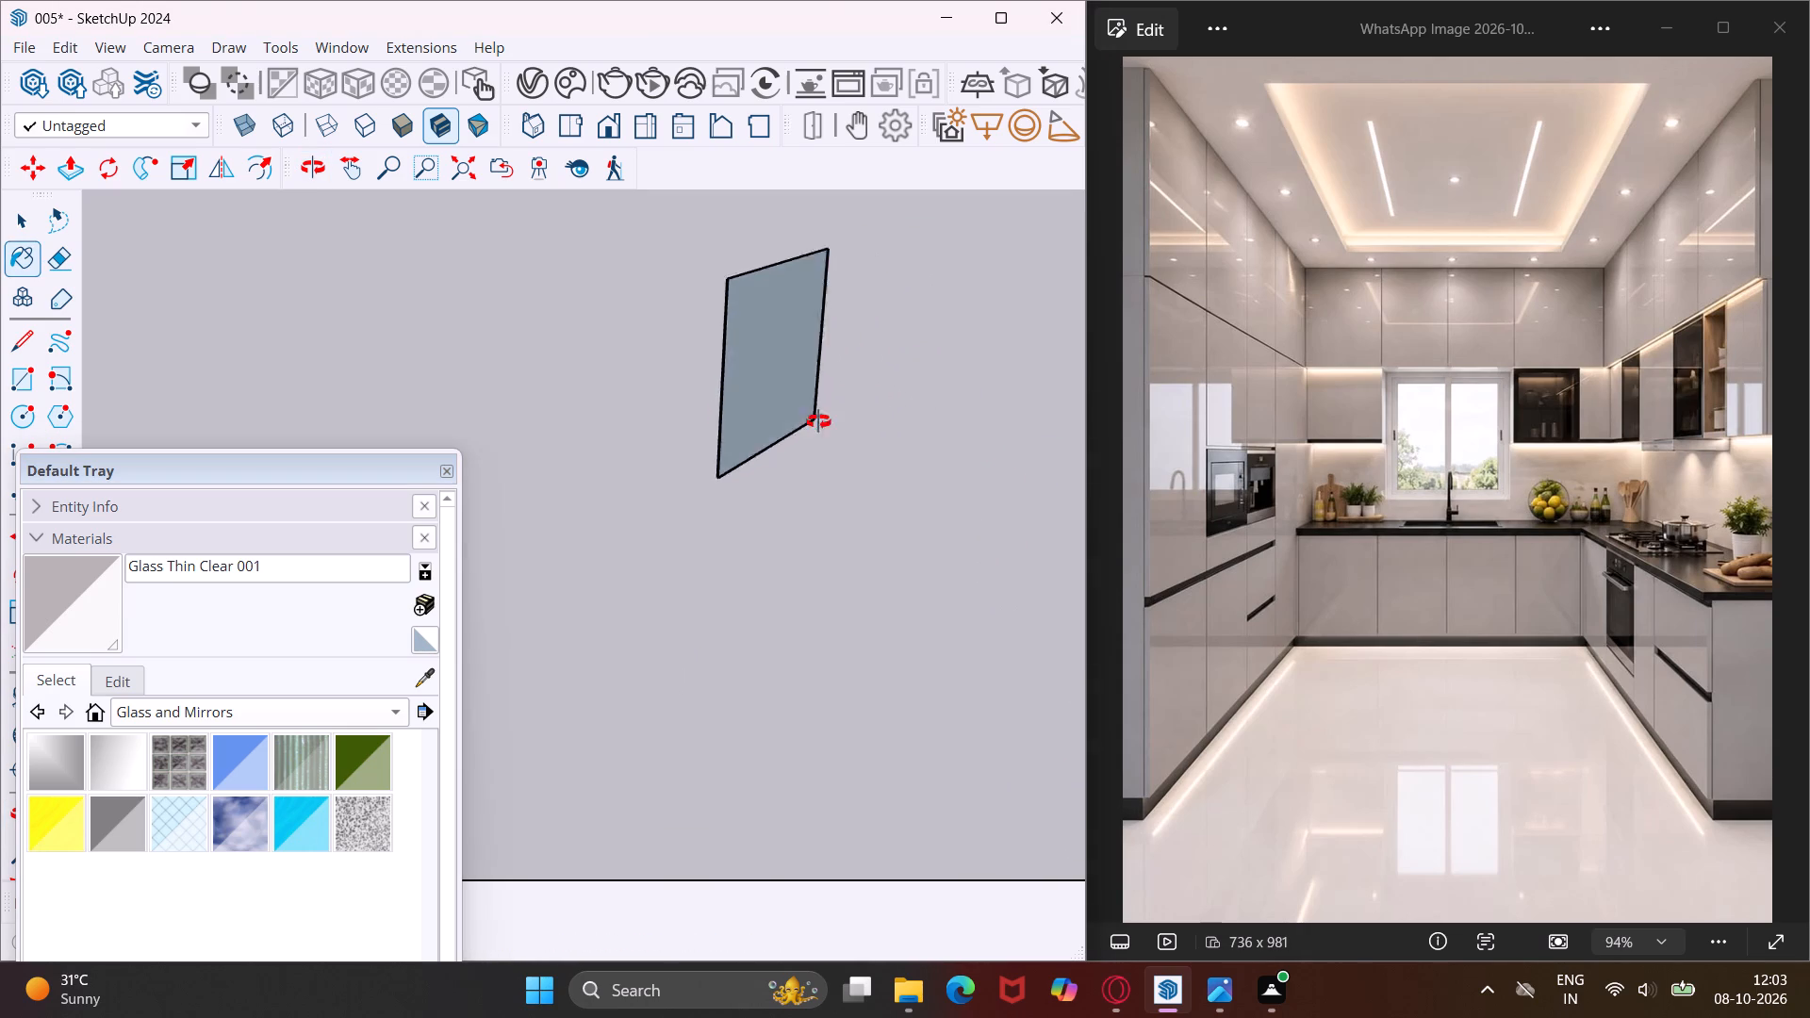
middle_click_drag(818, 421, 601, 568)
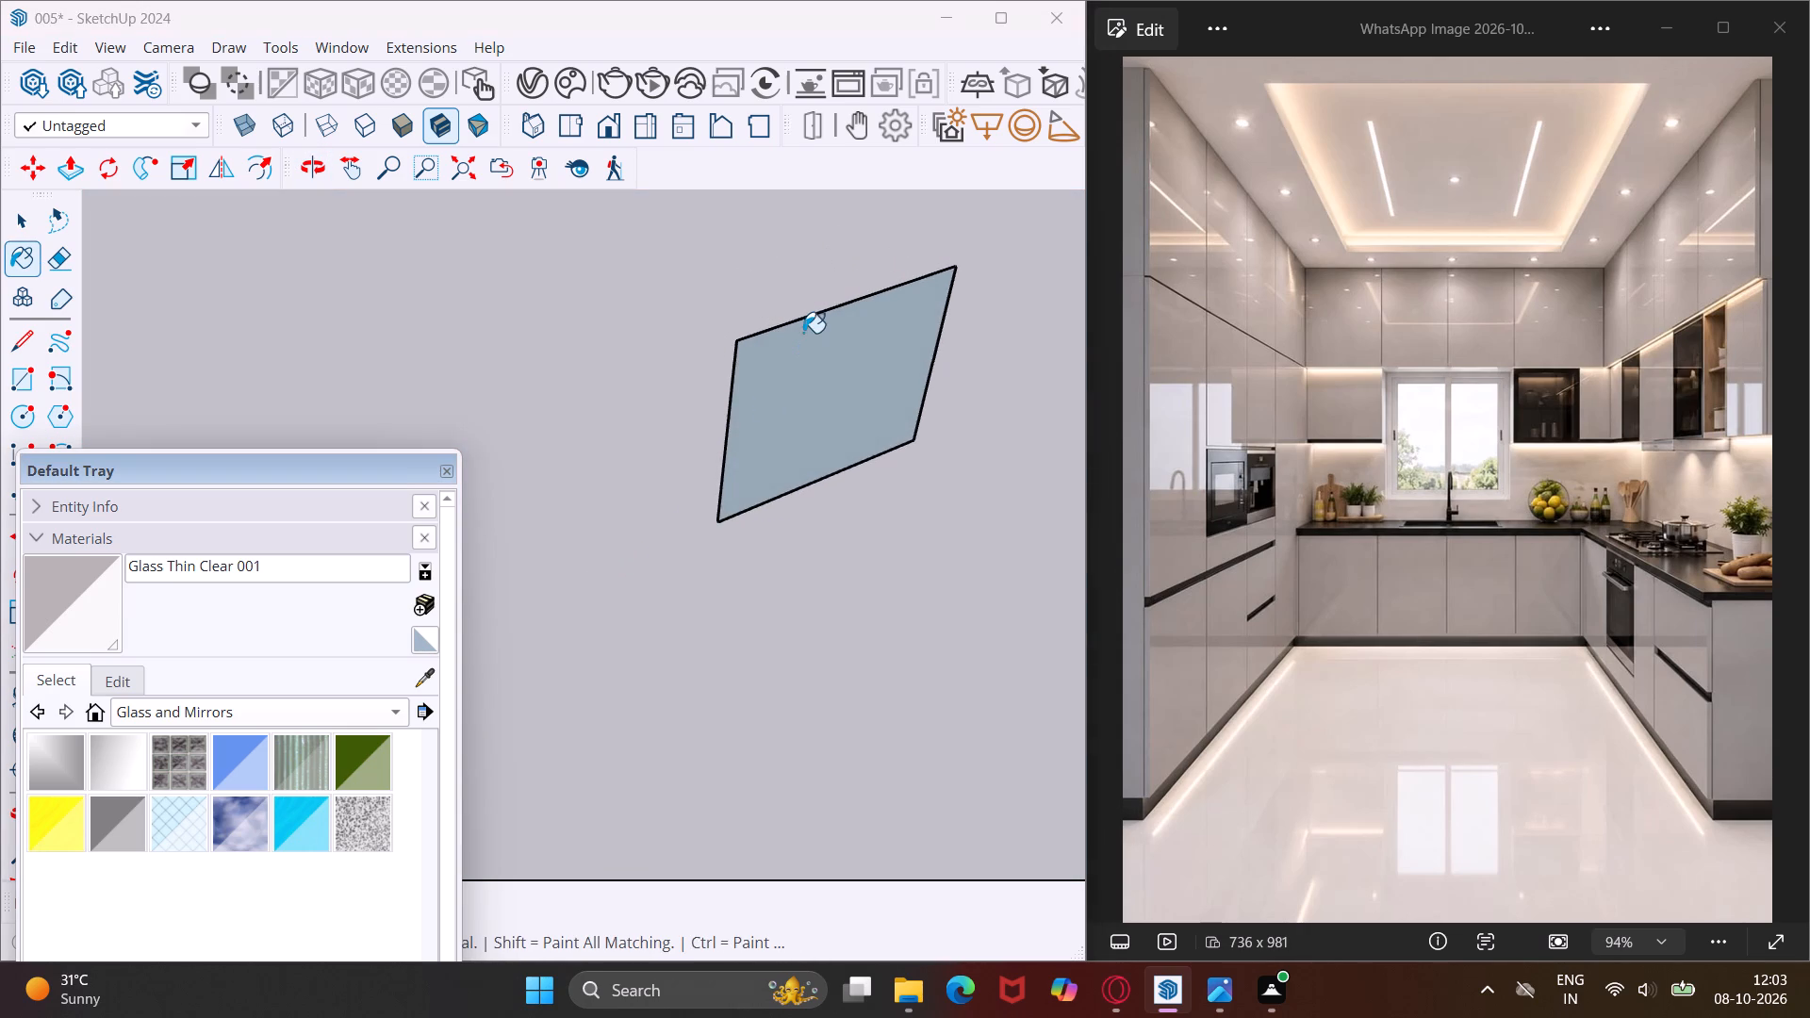
scroll(803, 327, "up", 5)
middle_click_drag(803, 325, 1053, 391)
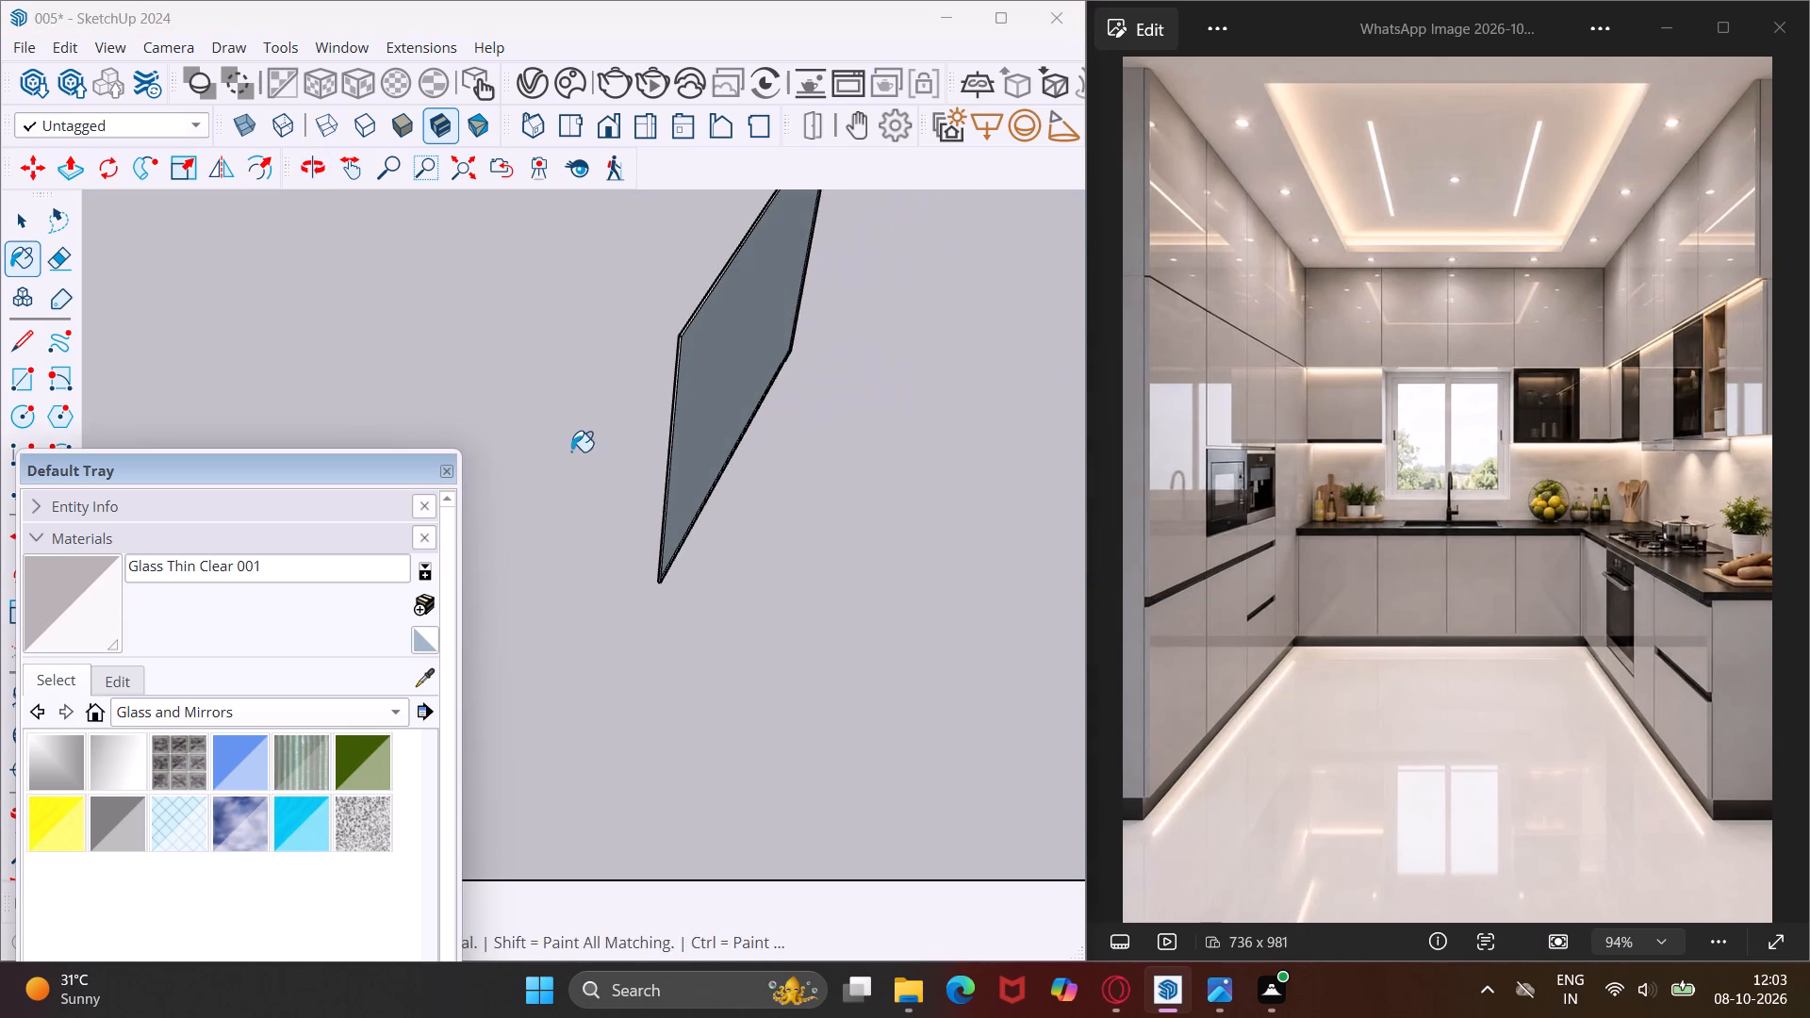
middle_click_drag(571, 452, 793, 403)
scroll(637, 388, "up", 6)
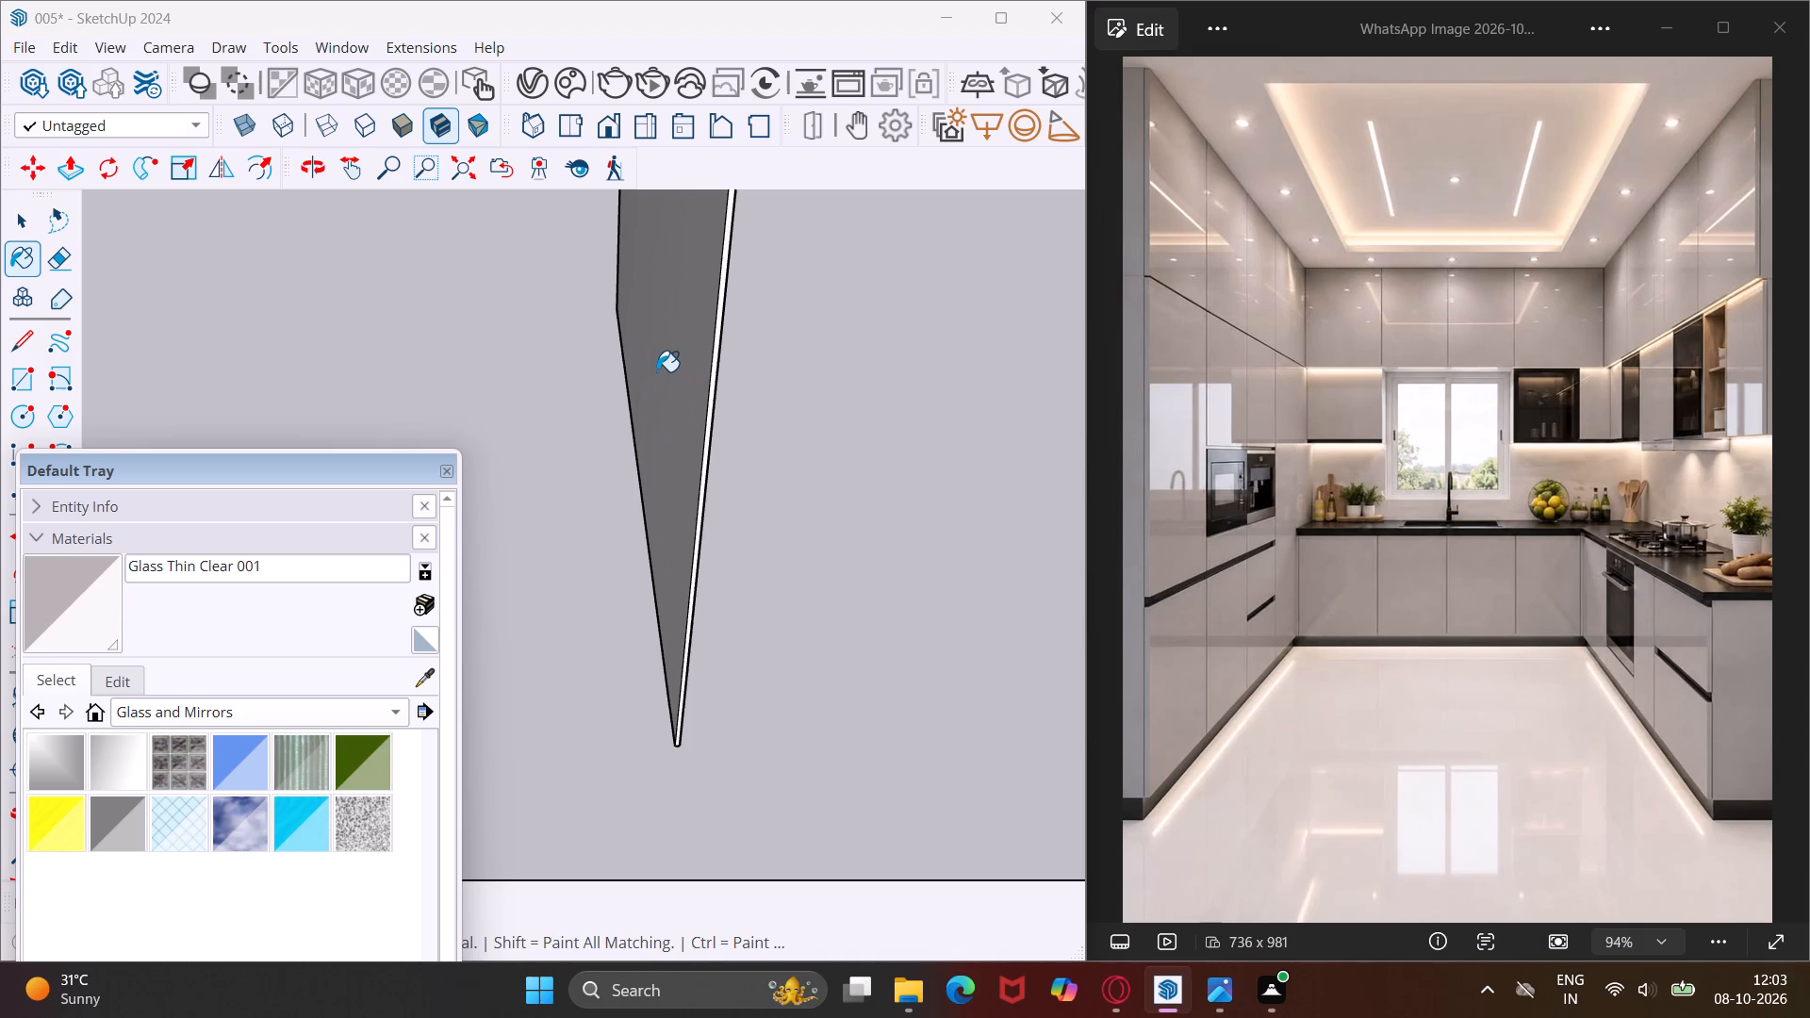
left_click(678, 363)
middle_click_drag(753, 372, 740, 377)
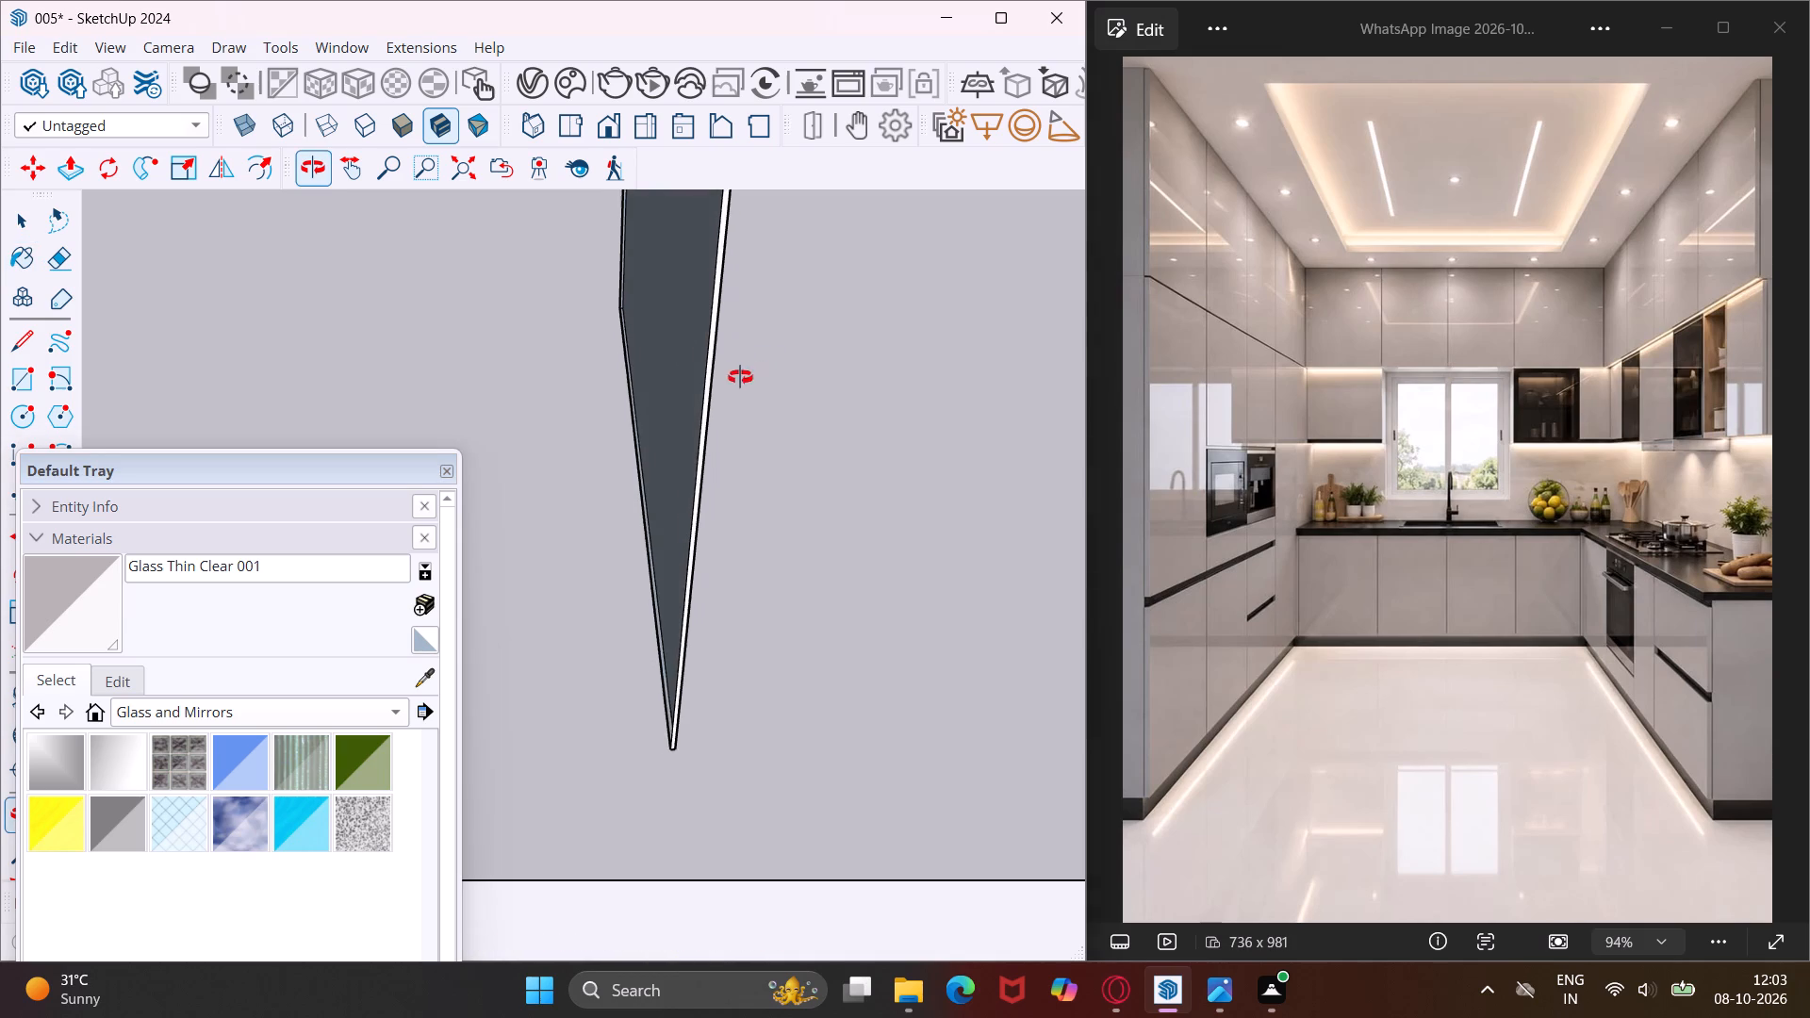
middle_click_drag(740, 377, 647, 393)
Paint both sides of the nearer loose square panel beyond the plant and range hood with Glass Thin Clear 001.
scroll(604, 389, "down", 20)
scroll(604, 389, "down", 1)
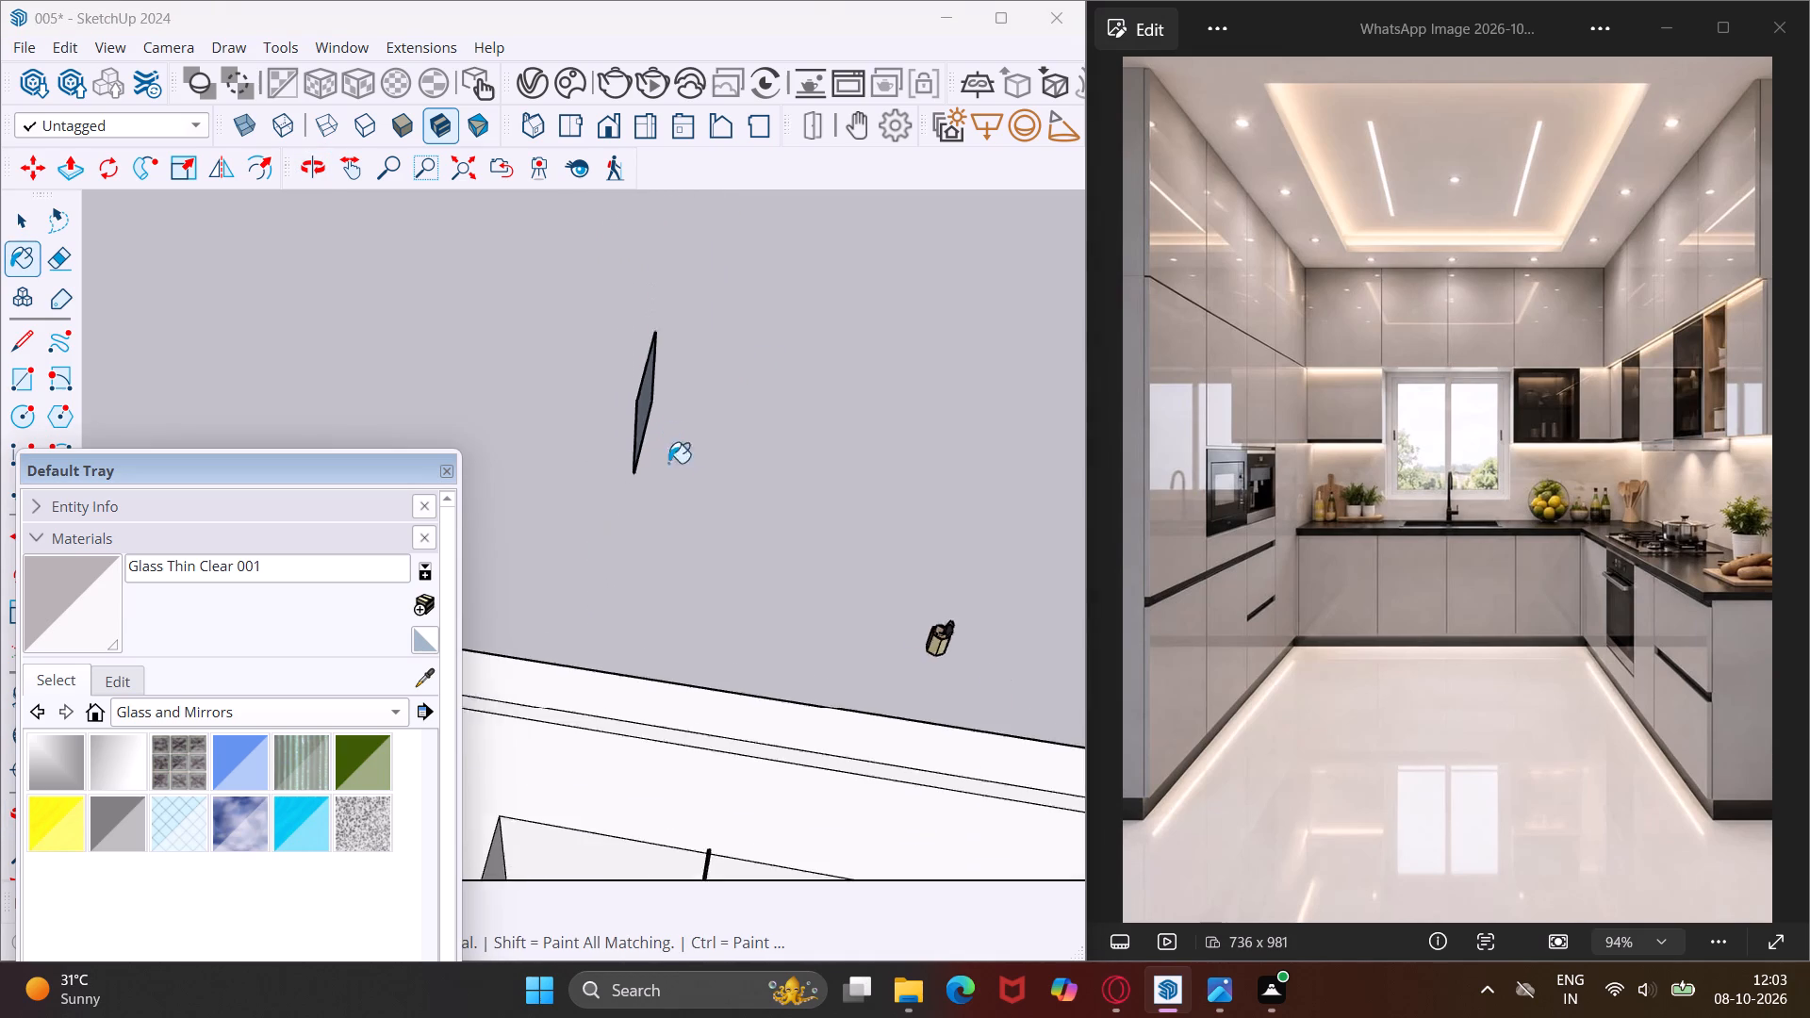
scroll(668, 463, "down", 20)
scroll(668, 463, "down", 5)
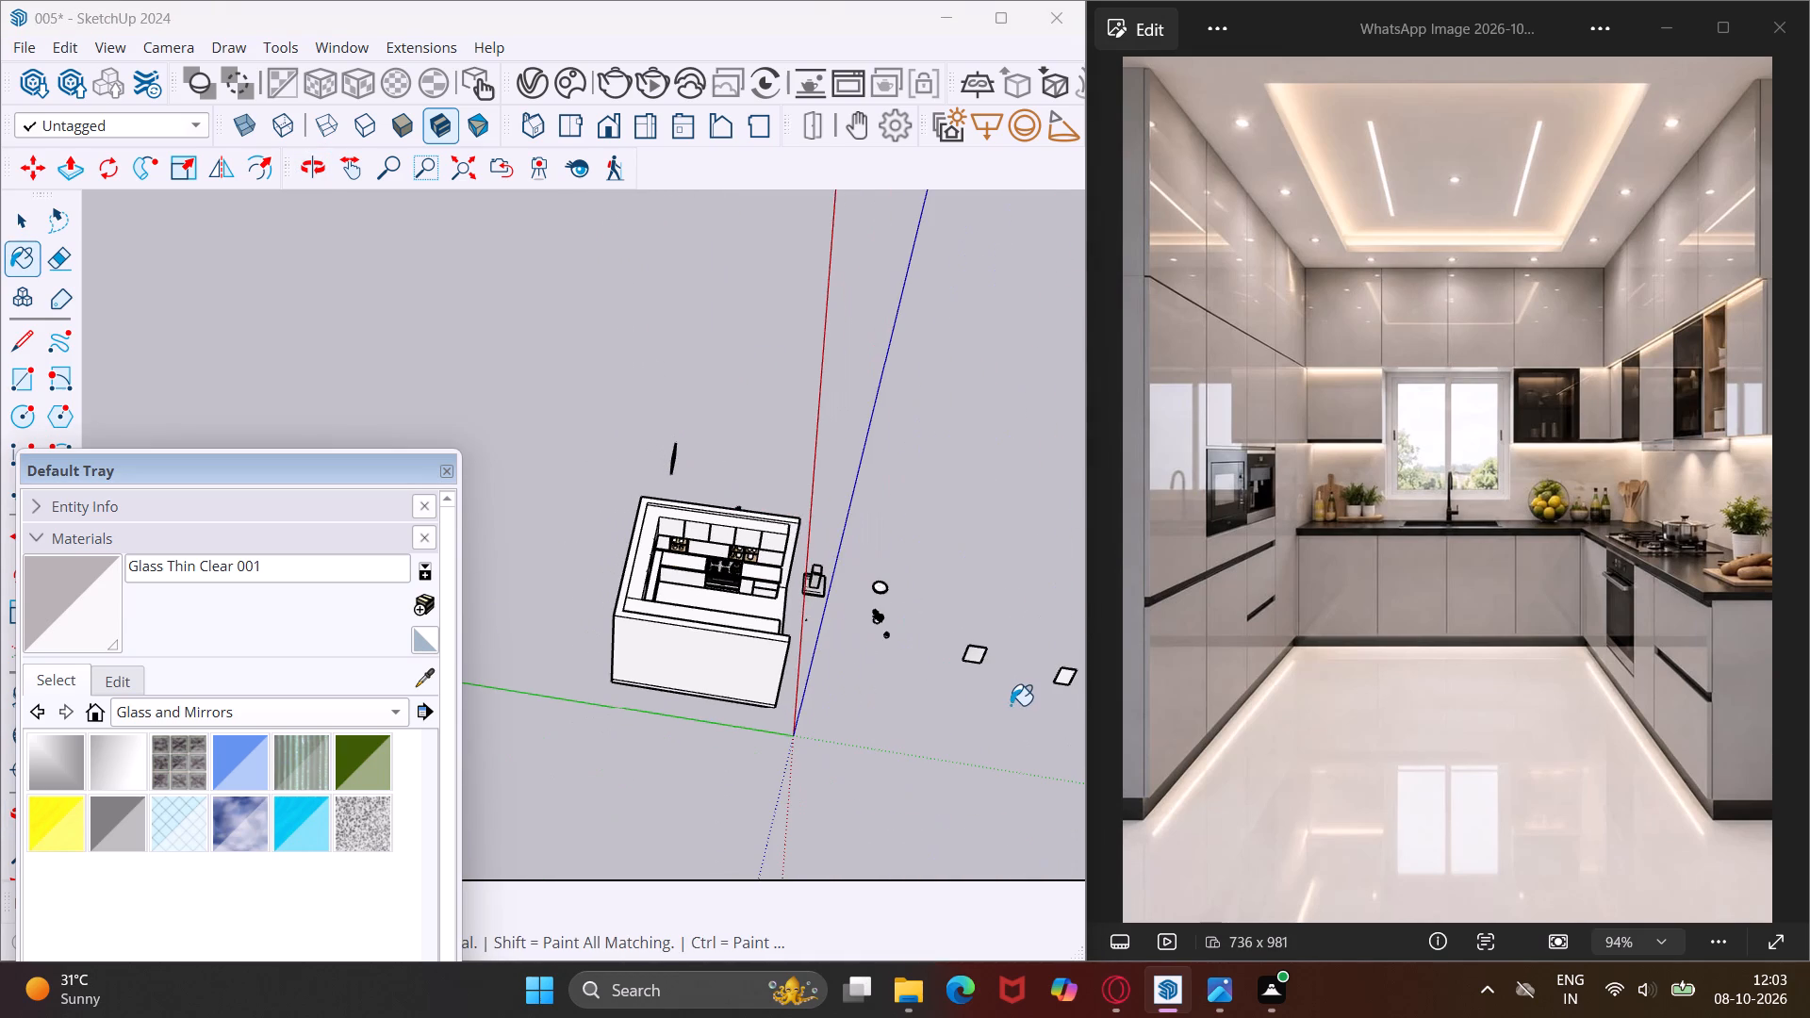
scroll(1026, 683, "up", 13)
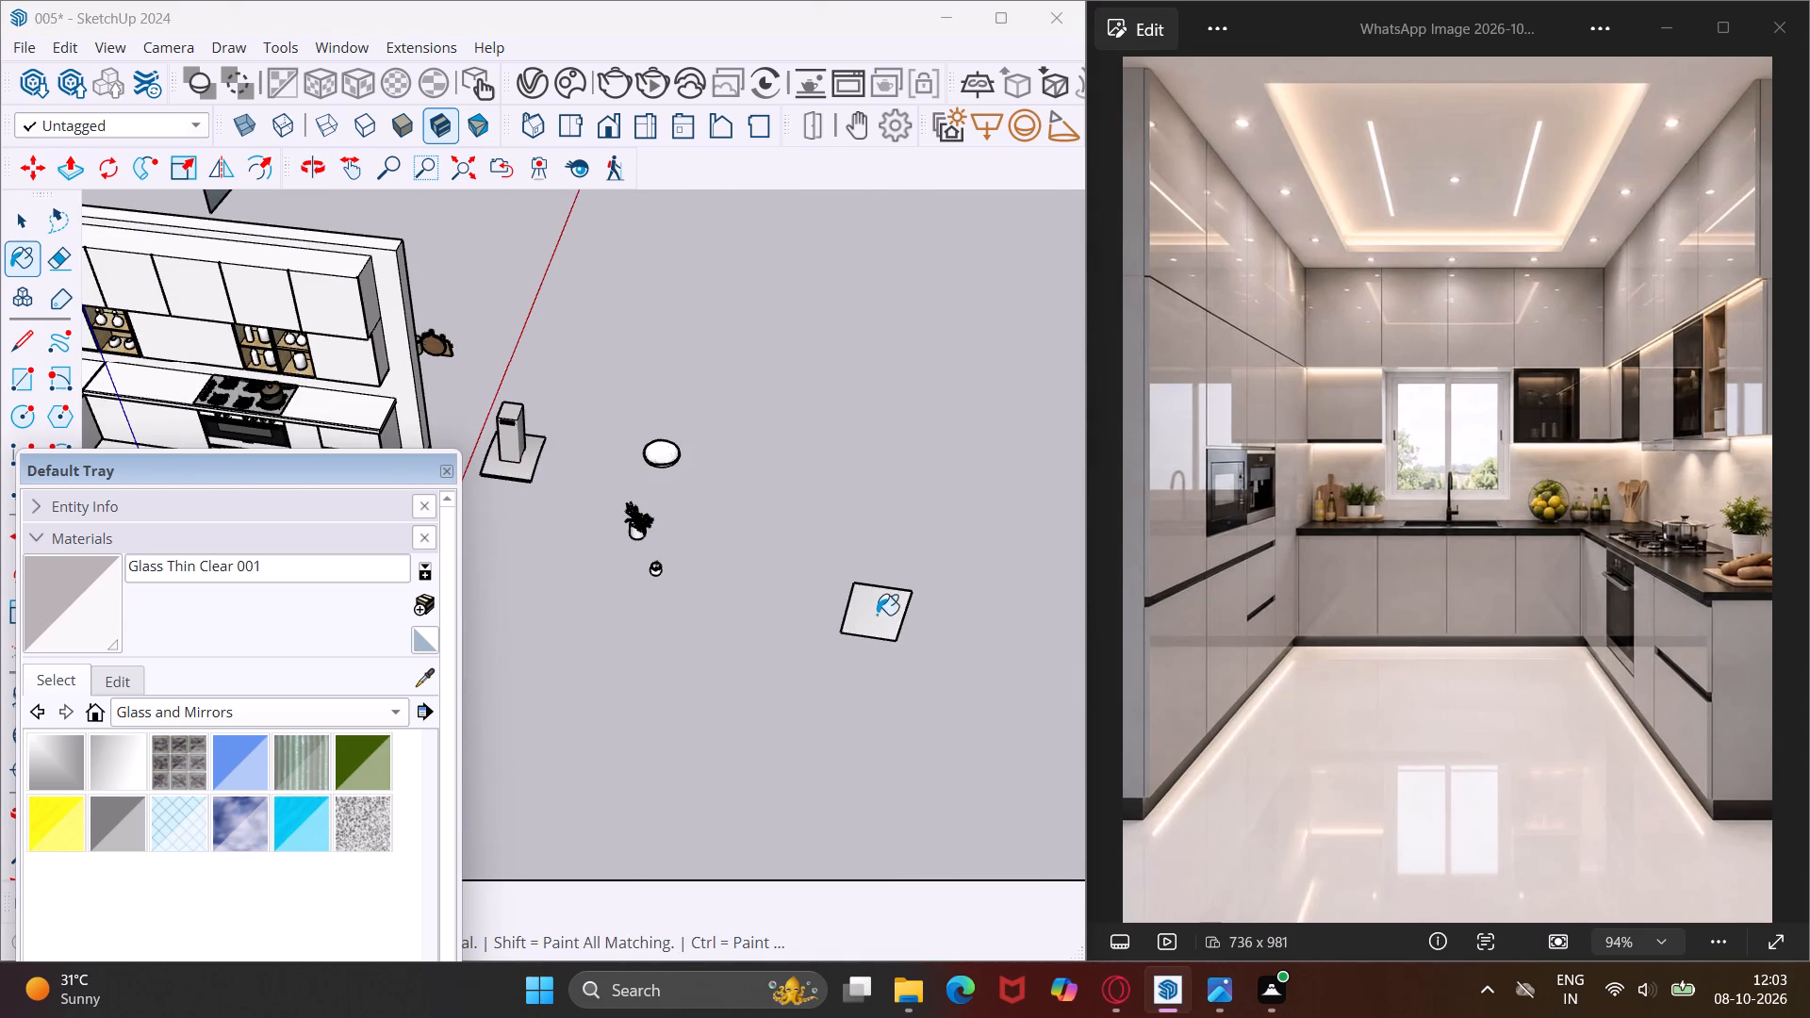
left_click(877, 610)
scroll(877, 610, "up", 9)
middle_click_drag(875, 603, 1141, 715)
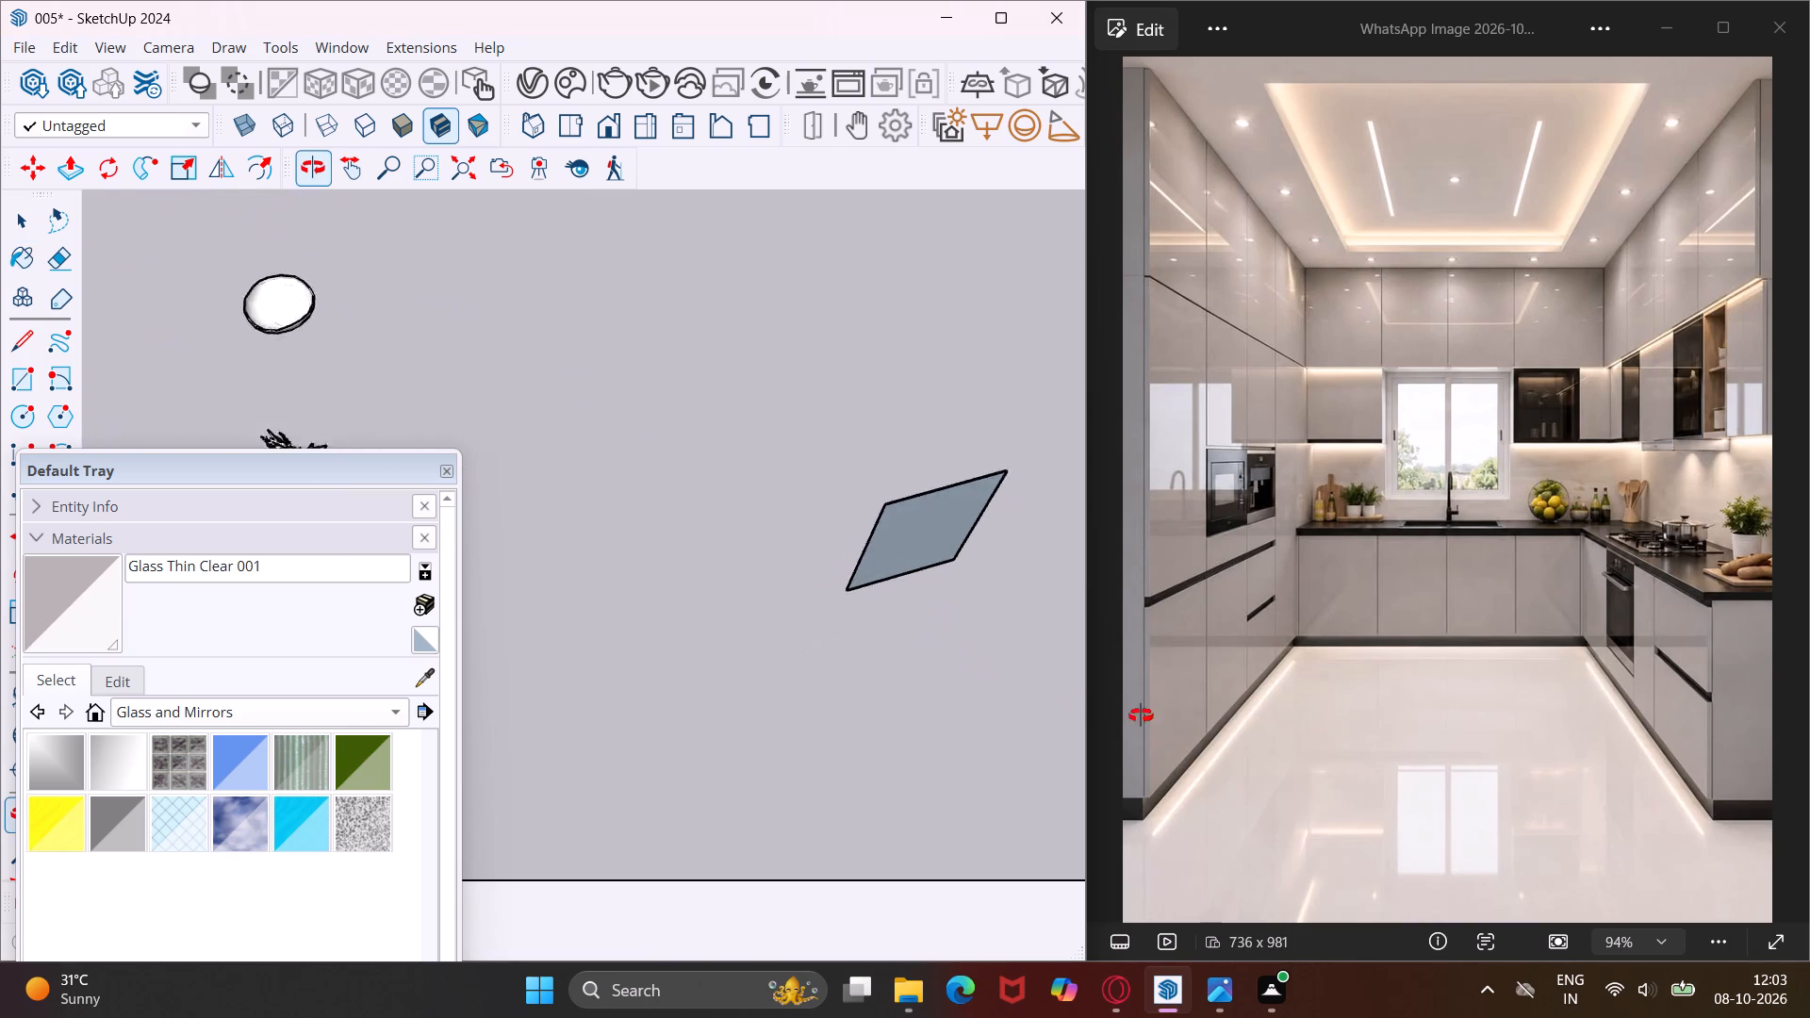
middle_click_drag(1141, 715, 1158, 715)
middle_click_drag(897, 570, 1133, 523)
scroll(823, 411, "up", 7)
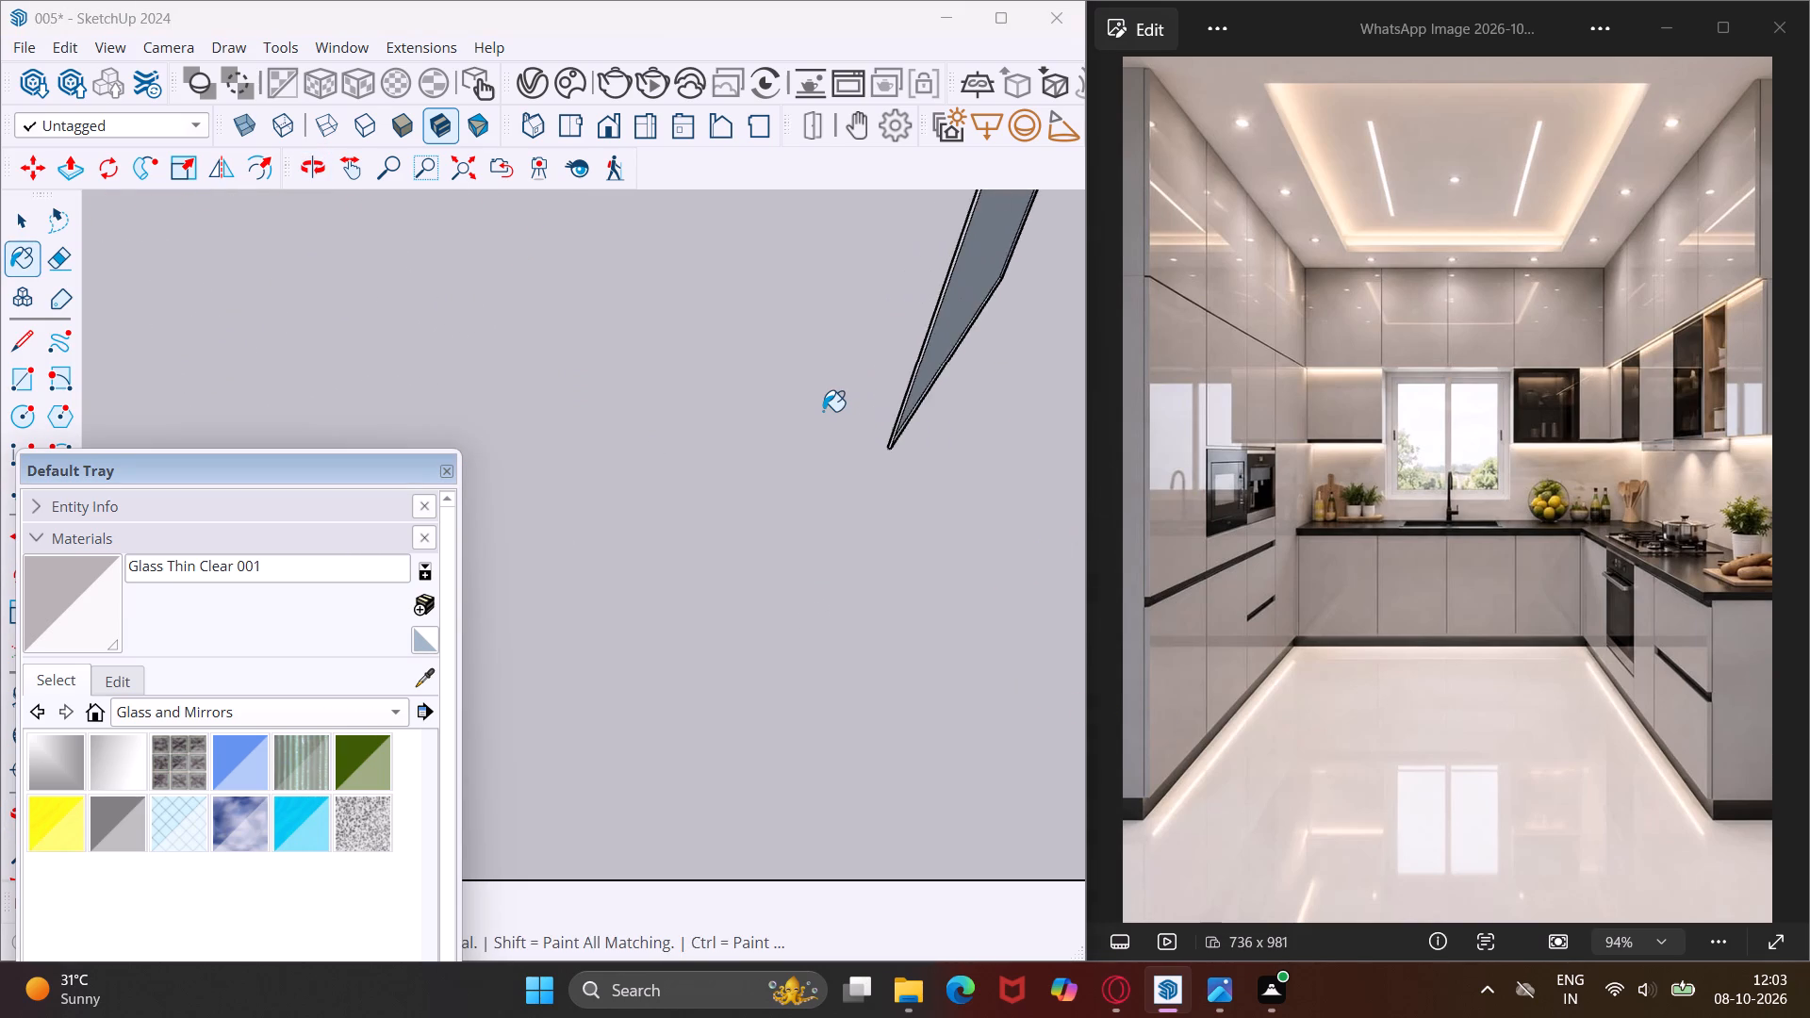
scroll(823, 411, "up", 1)
middle_click_drag(823, 411, 1044, 411)
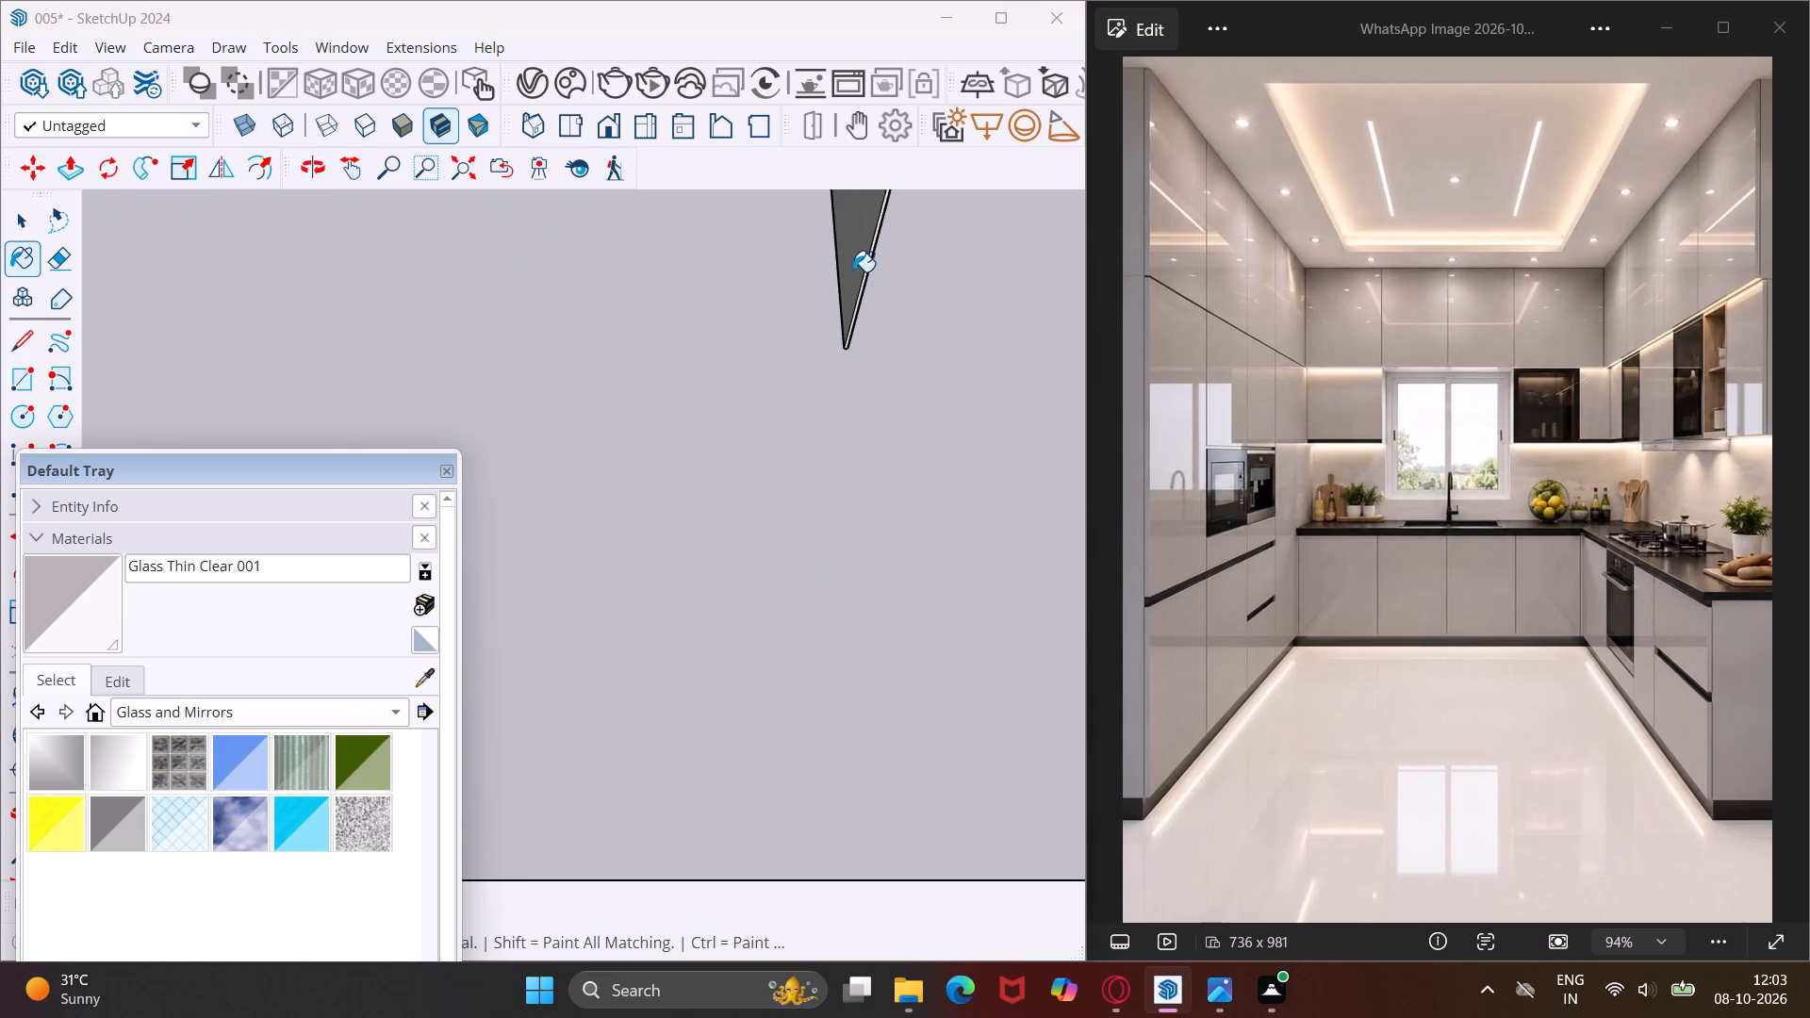
left_click(853, 271)
middle_click_drag(886, 293, 674, 366)
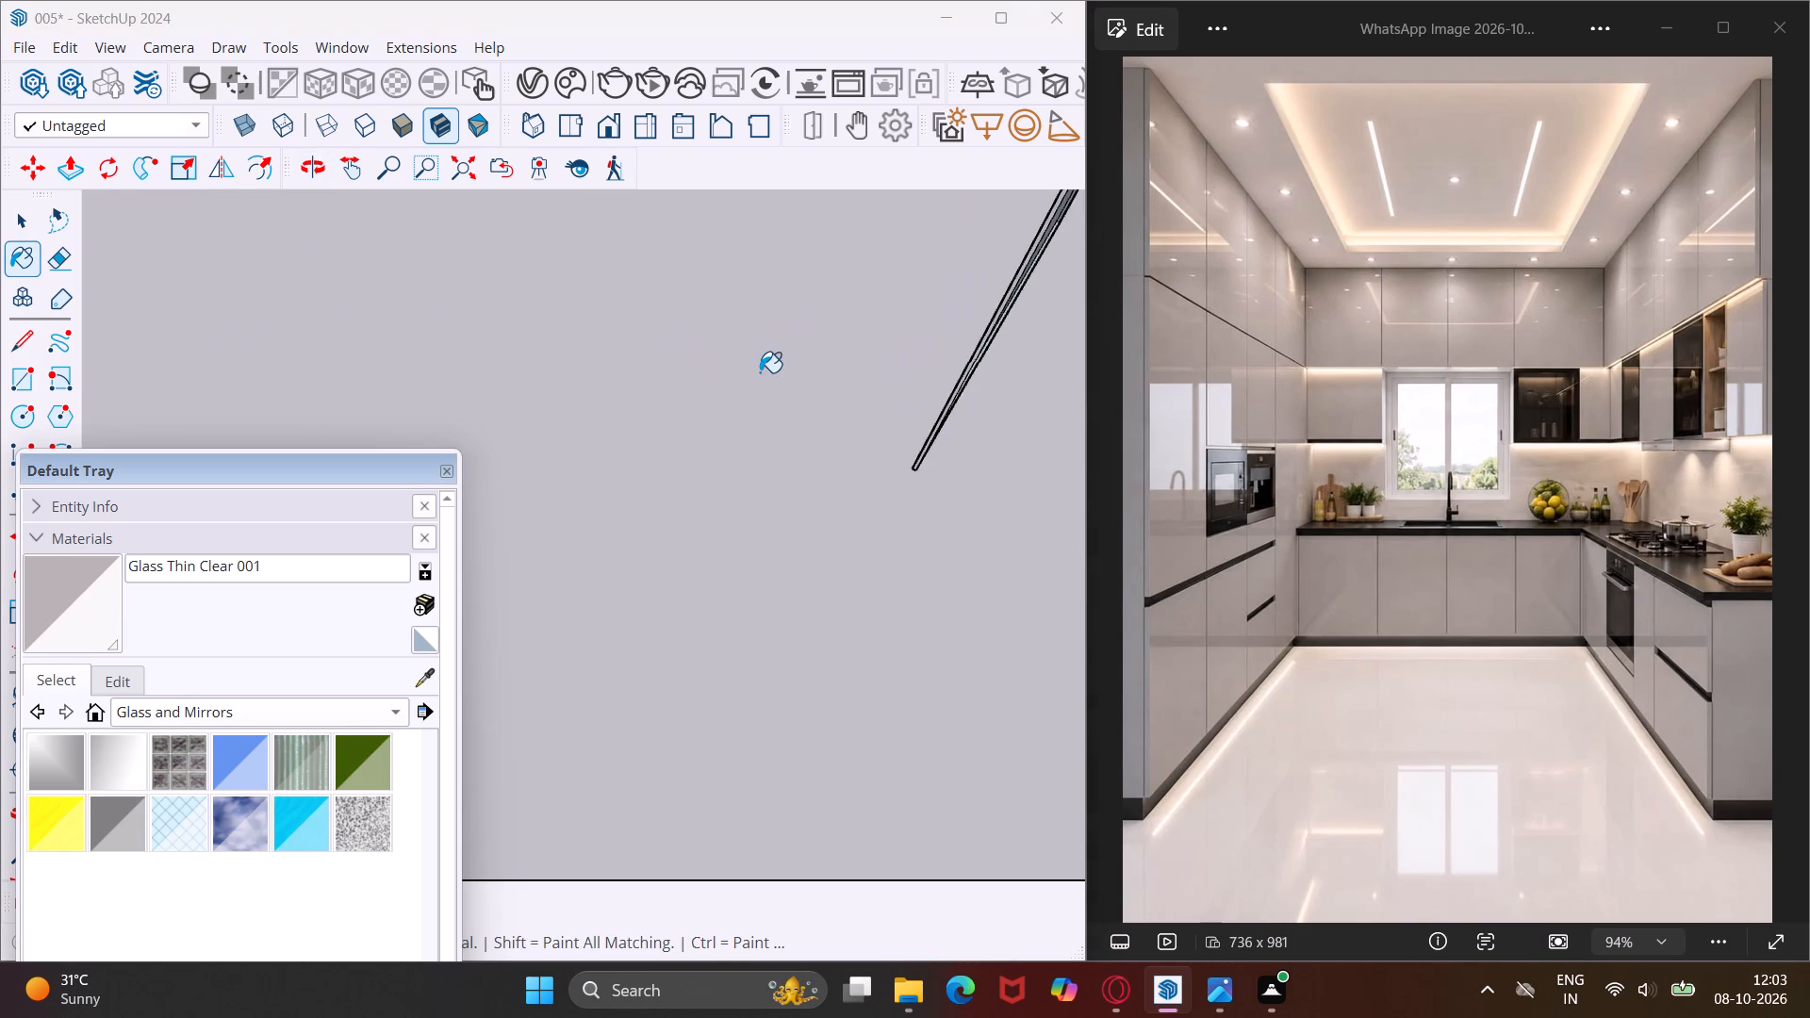
Paint both sides of the farthest loose square panel outside the kitchen with Glass Thin Clear 001.
scroll(760, 372, "down", 14)
scroll(867, 440, "down", 4)
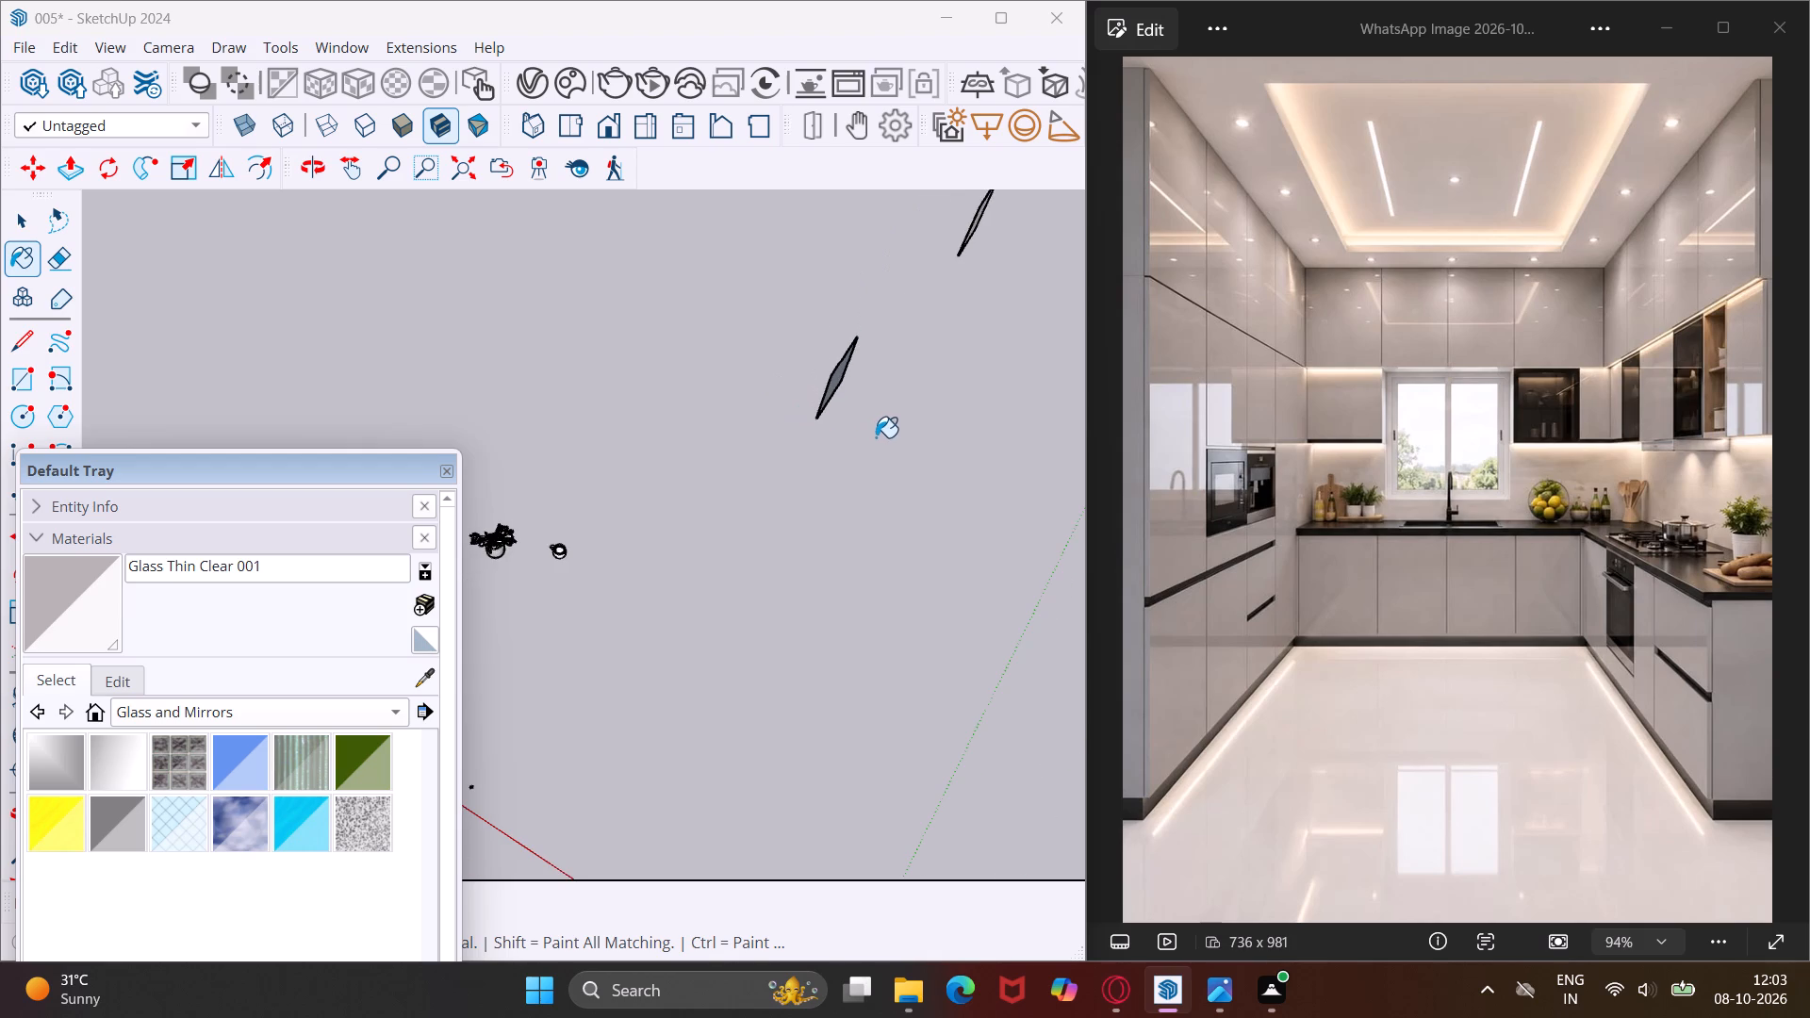
scroll(983, 214, "up", 11)
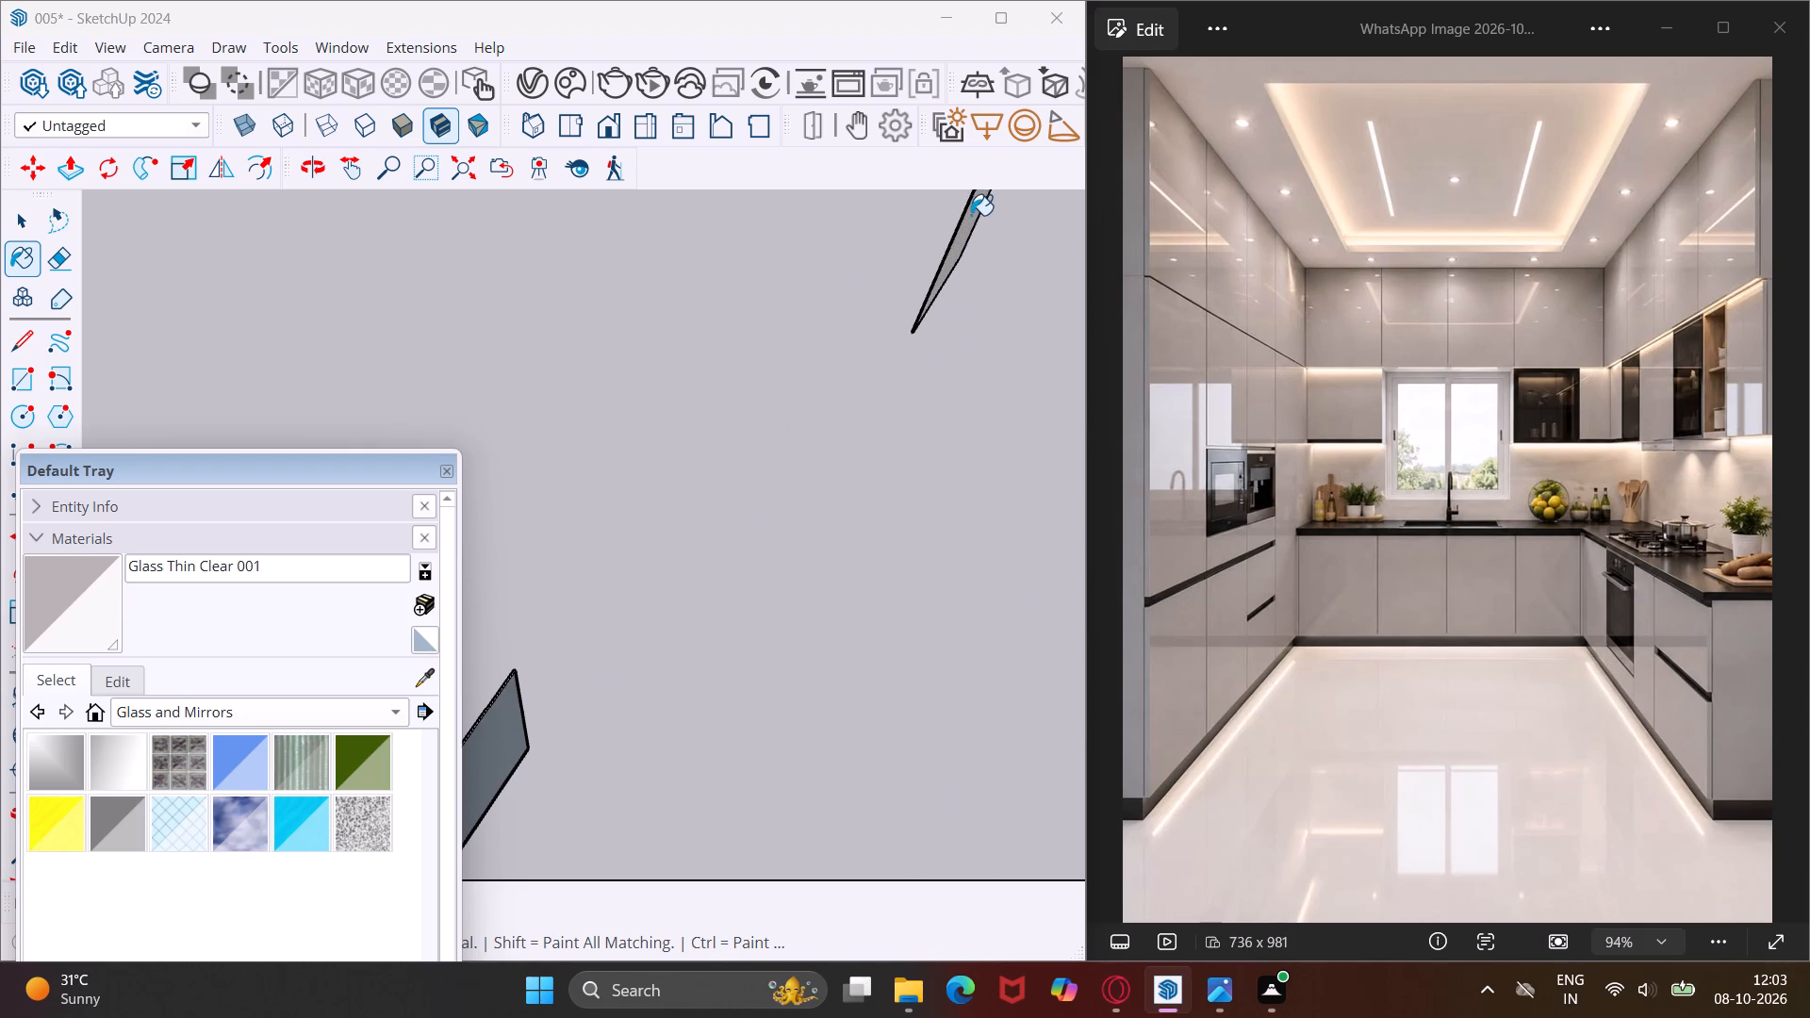
left_click(971, 215)
middle_click_drag(971, 215, 1048, 215)
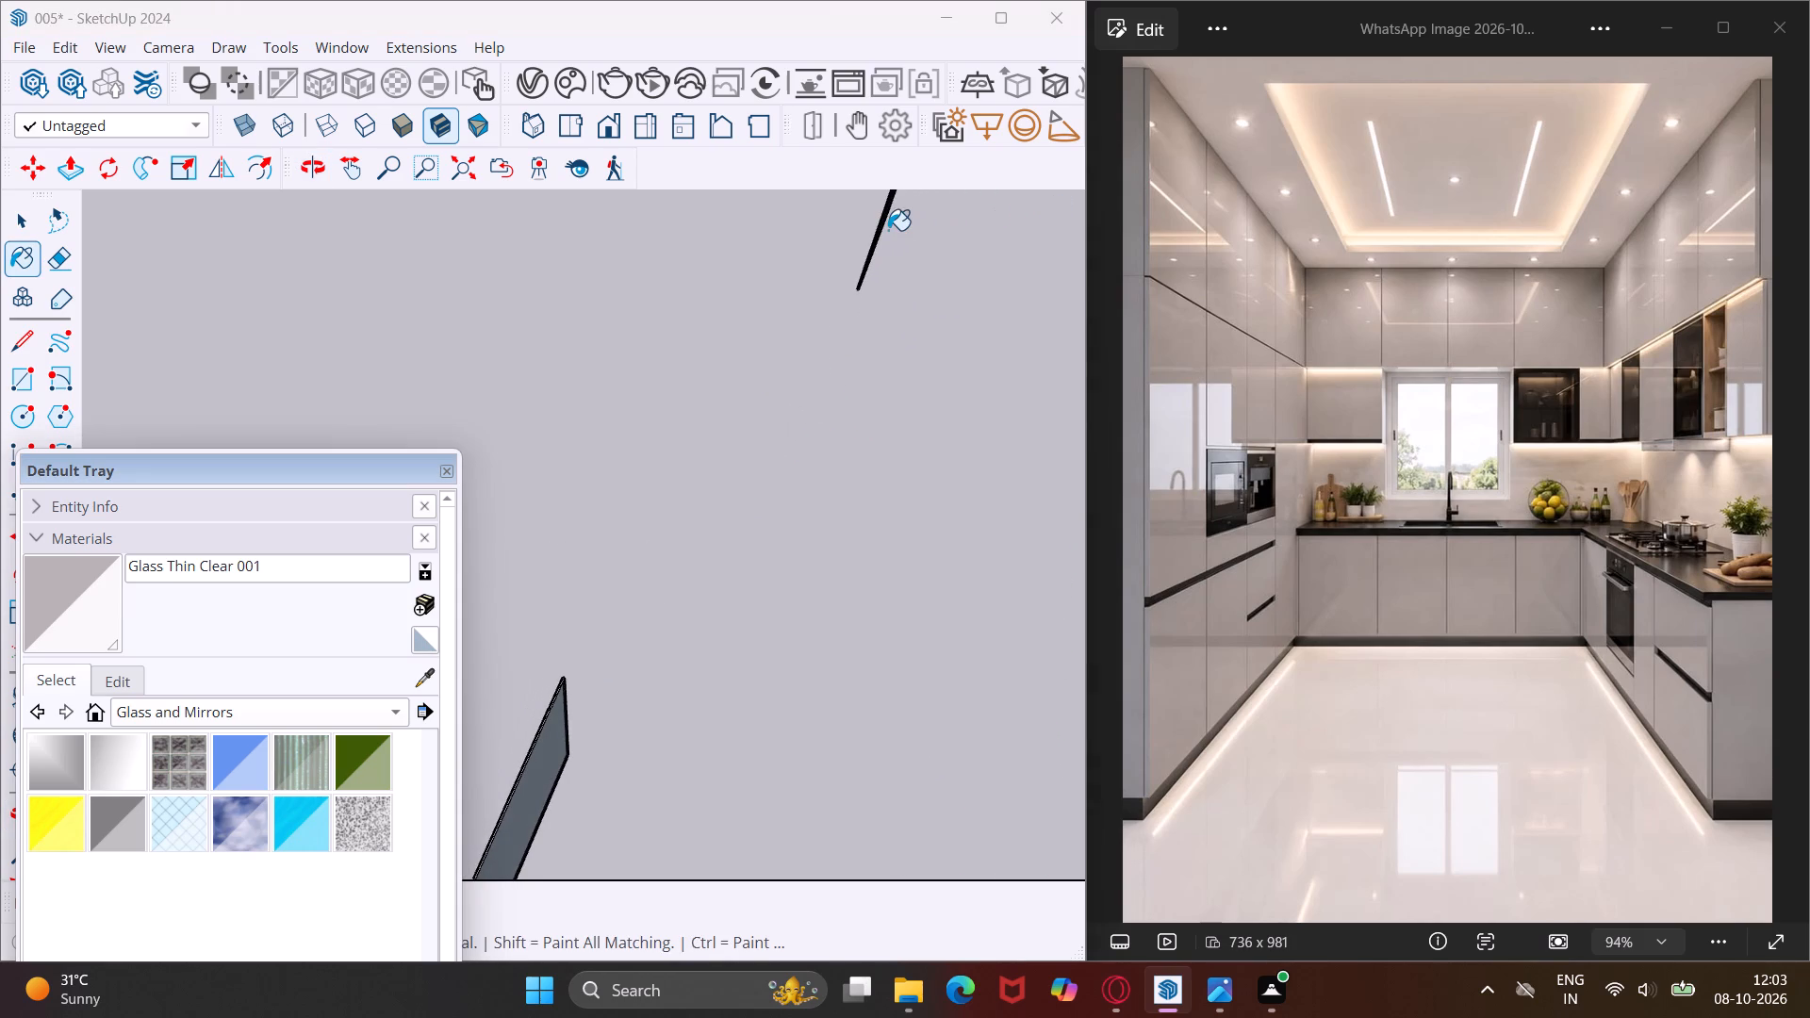
scroll(886, 230, "up", 12)
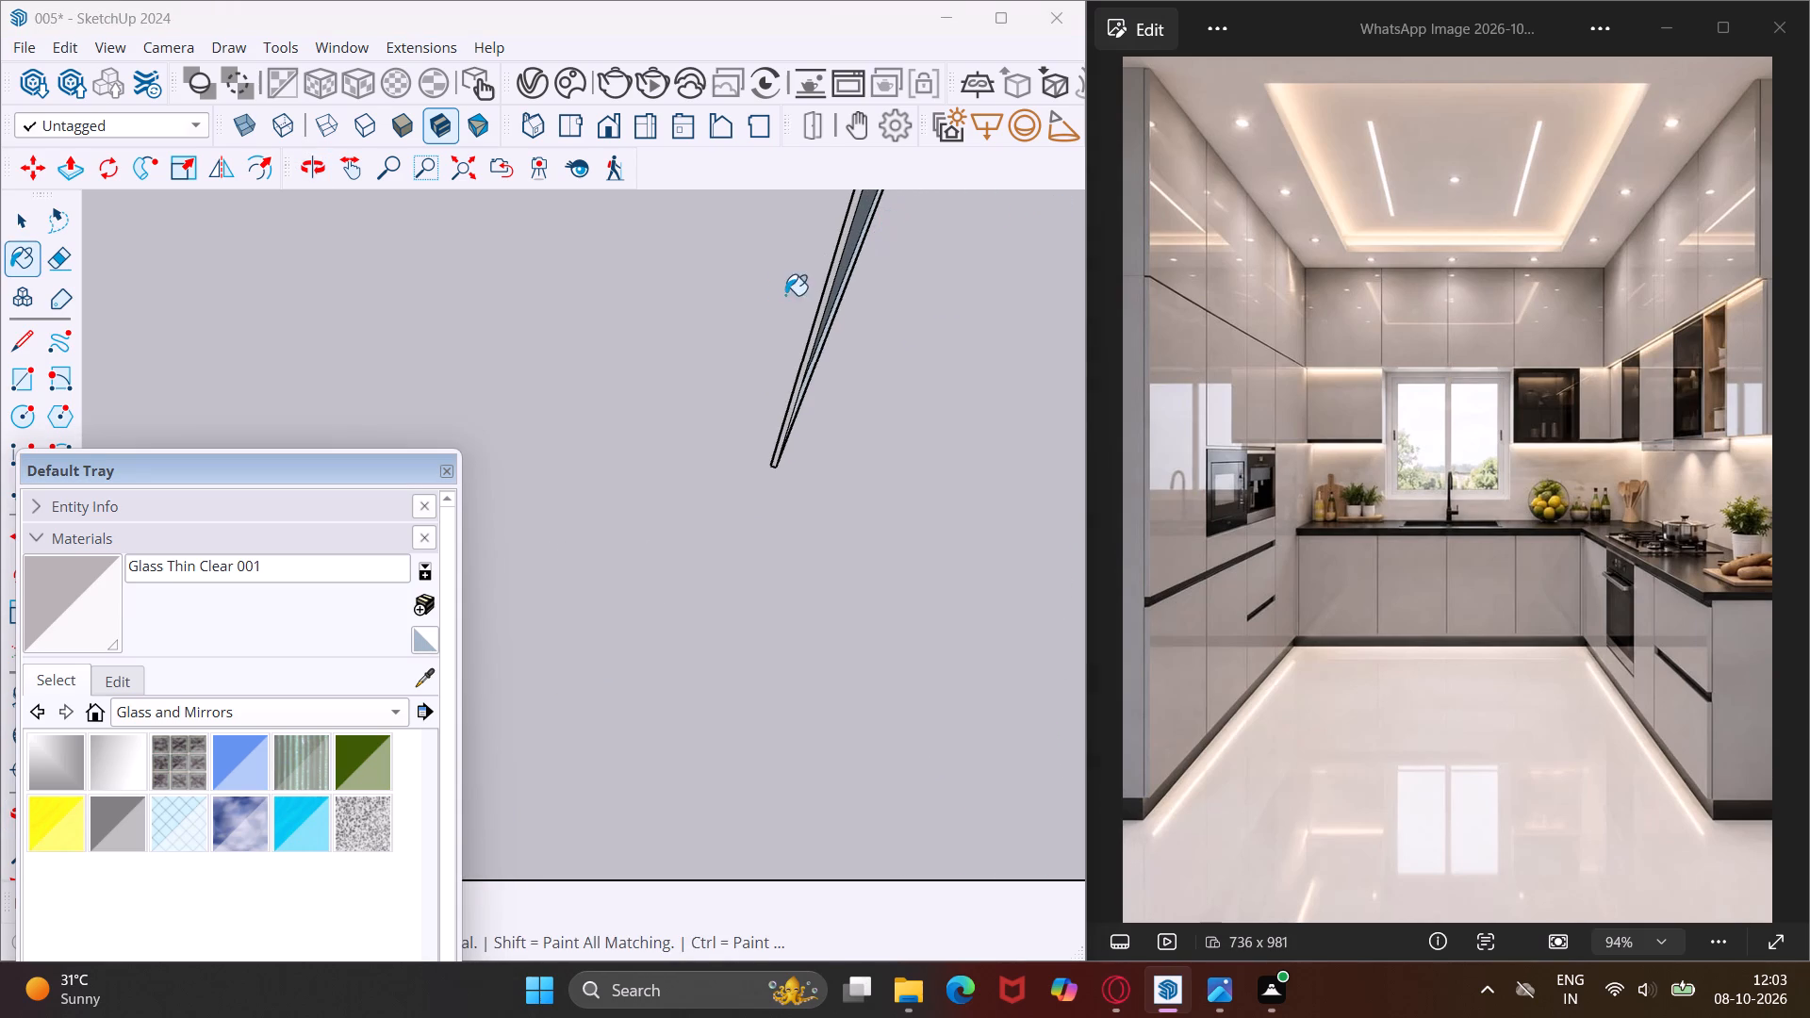
middle_click_drag(798, 281, 896, 282)
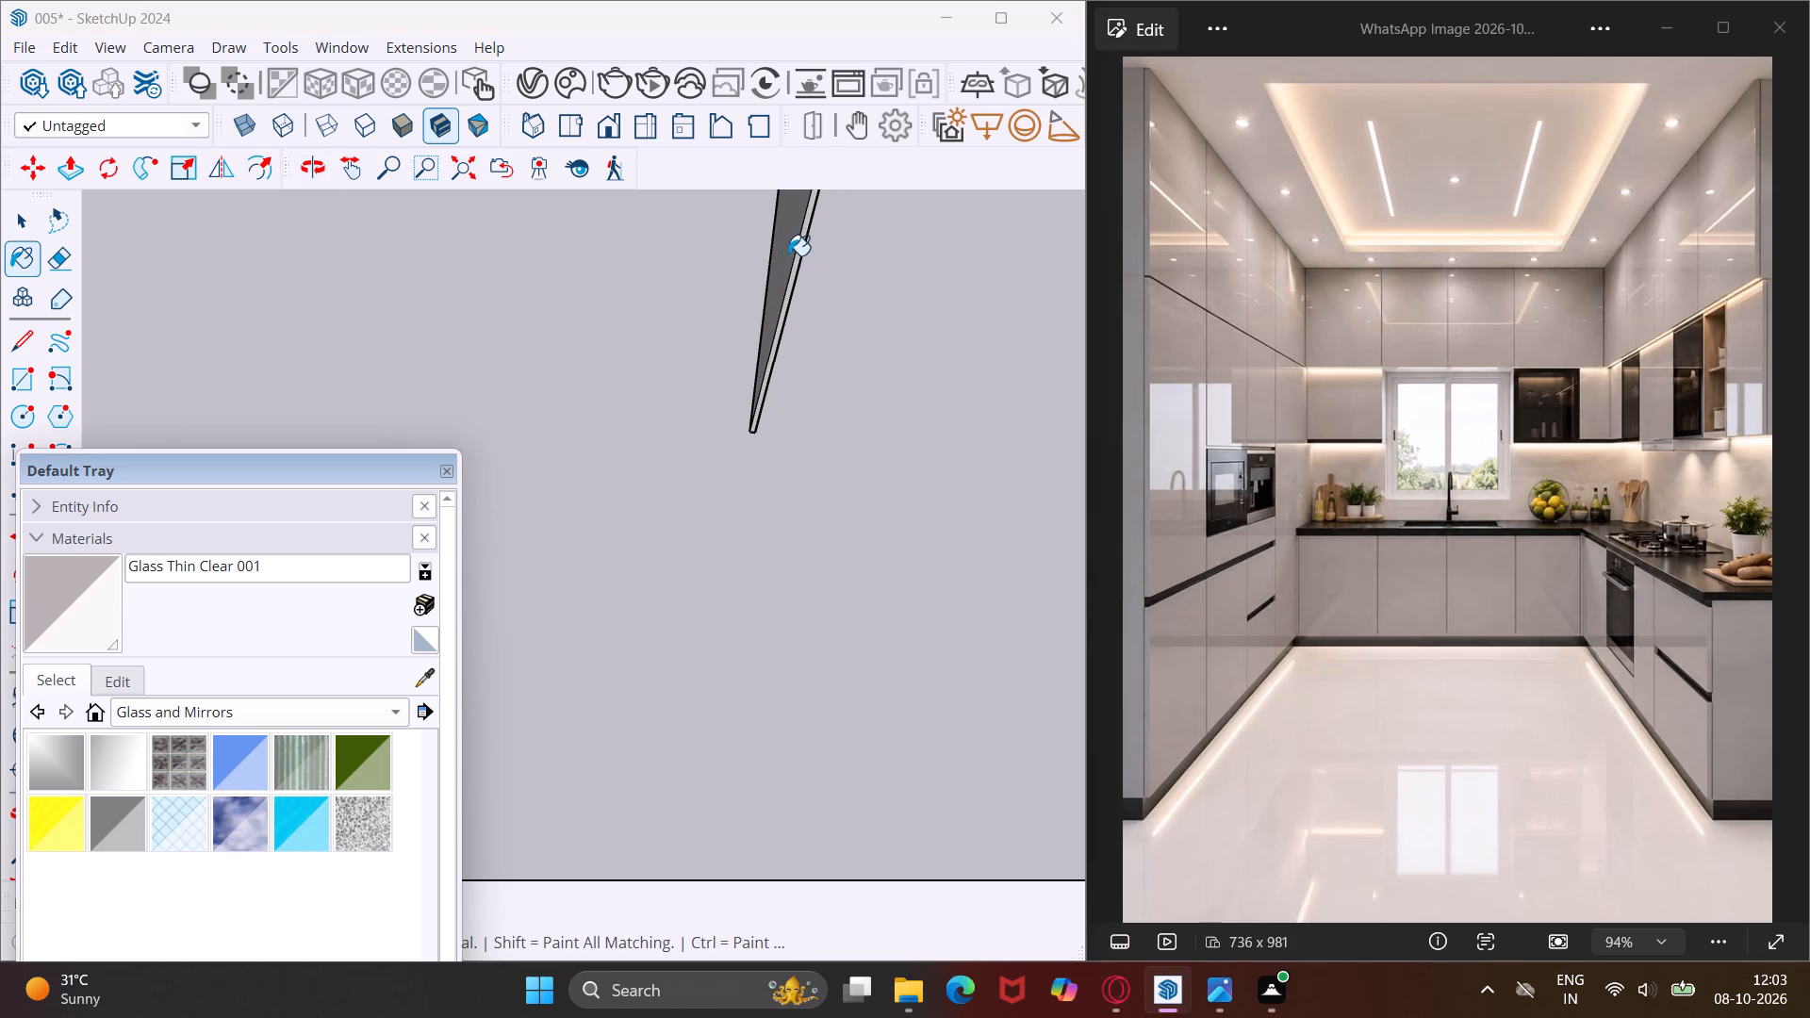
left_click(793, 252)
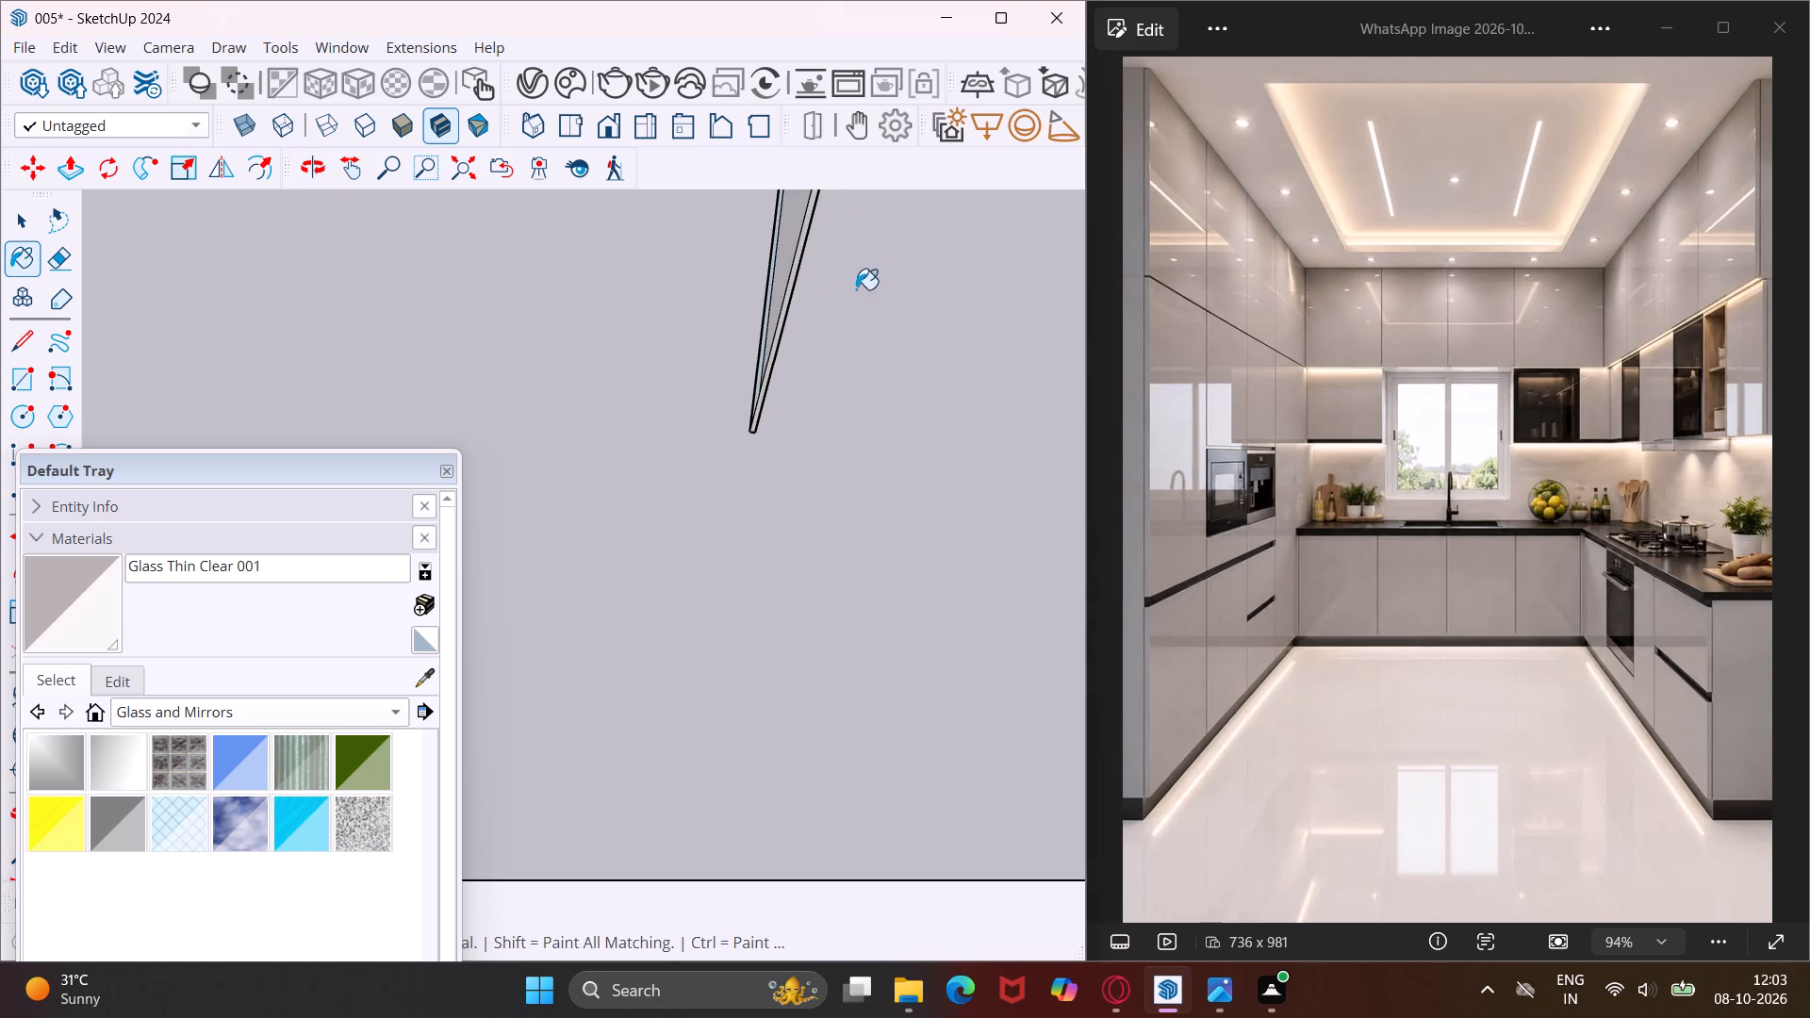
middle_click_drag(856, 289, 502, 342)
scroll(494, 338, "down", 9)
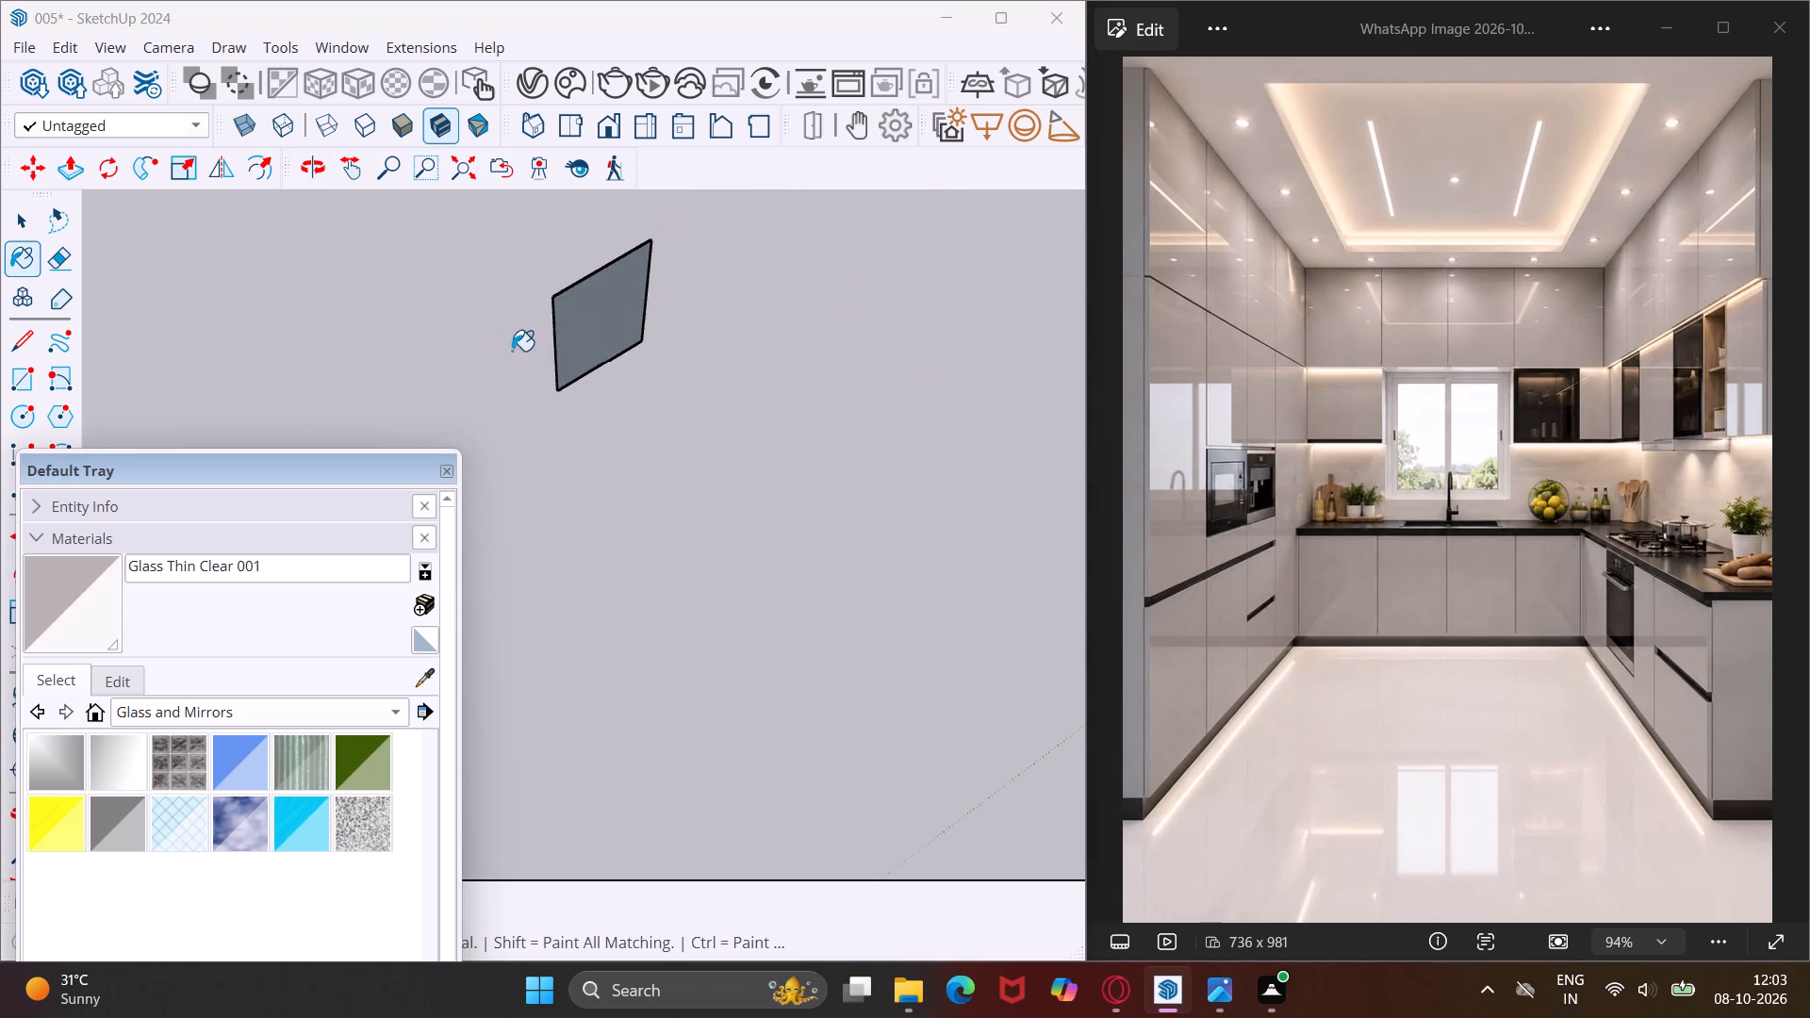
scroll(551, 362, "down", 4)
middle_click_drag(630, 369, 458, 280)
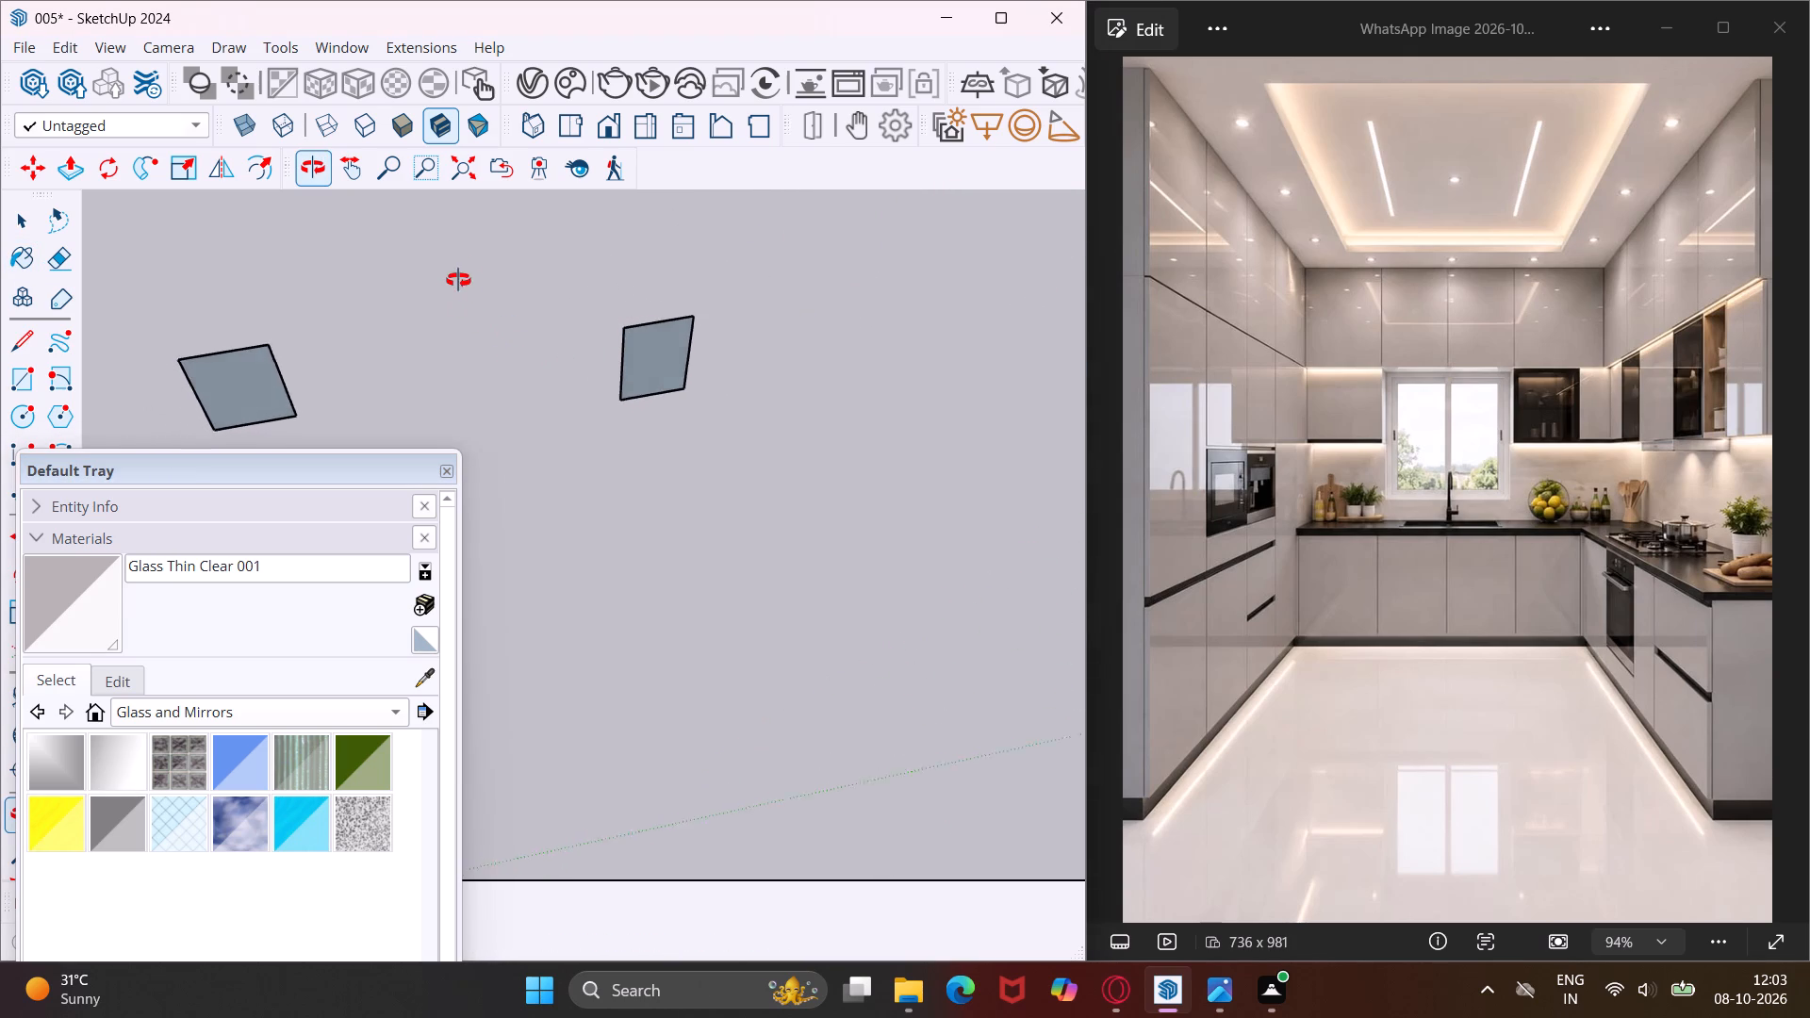
middle_click_drag(458, 280, 458, 255)
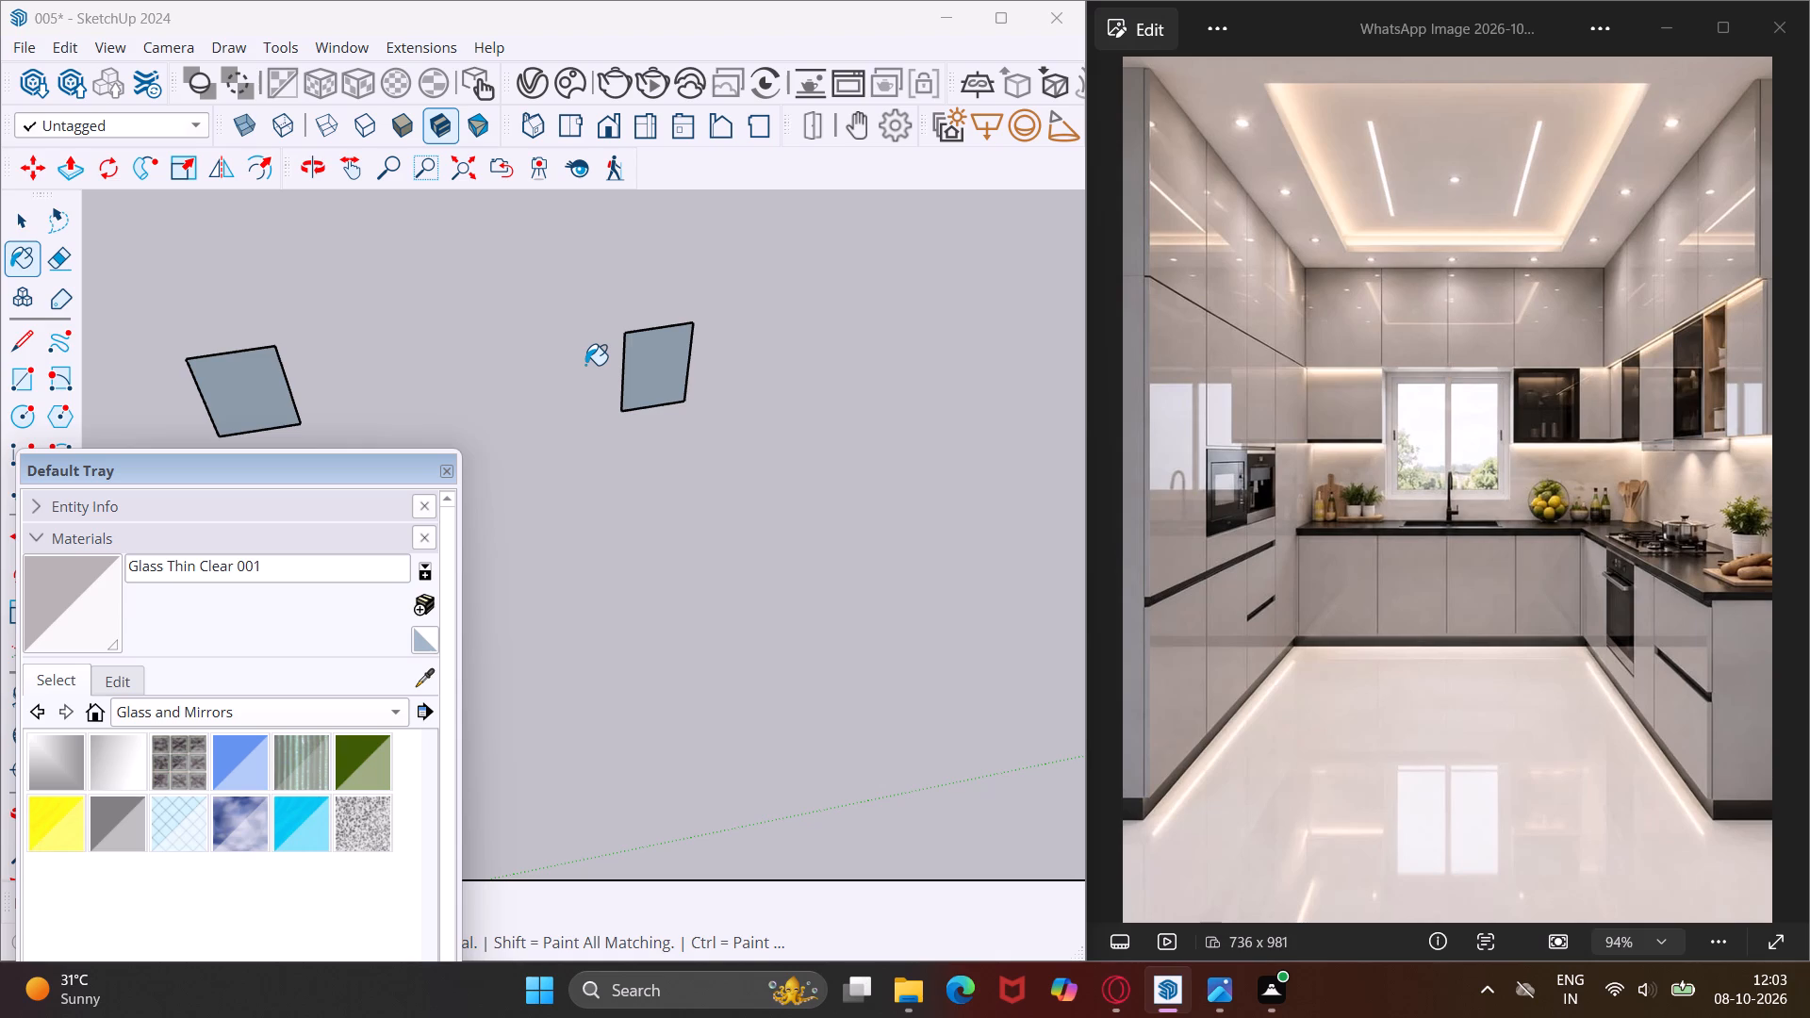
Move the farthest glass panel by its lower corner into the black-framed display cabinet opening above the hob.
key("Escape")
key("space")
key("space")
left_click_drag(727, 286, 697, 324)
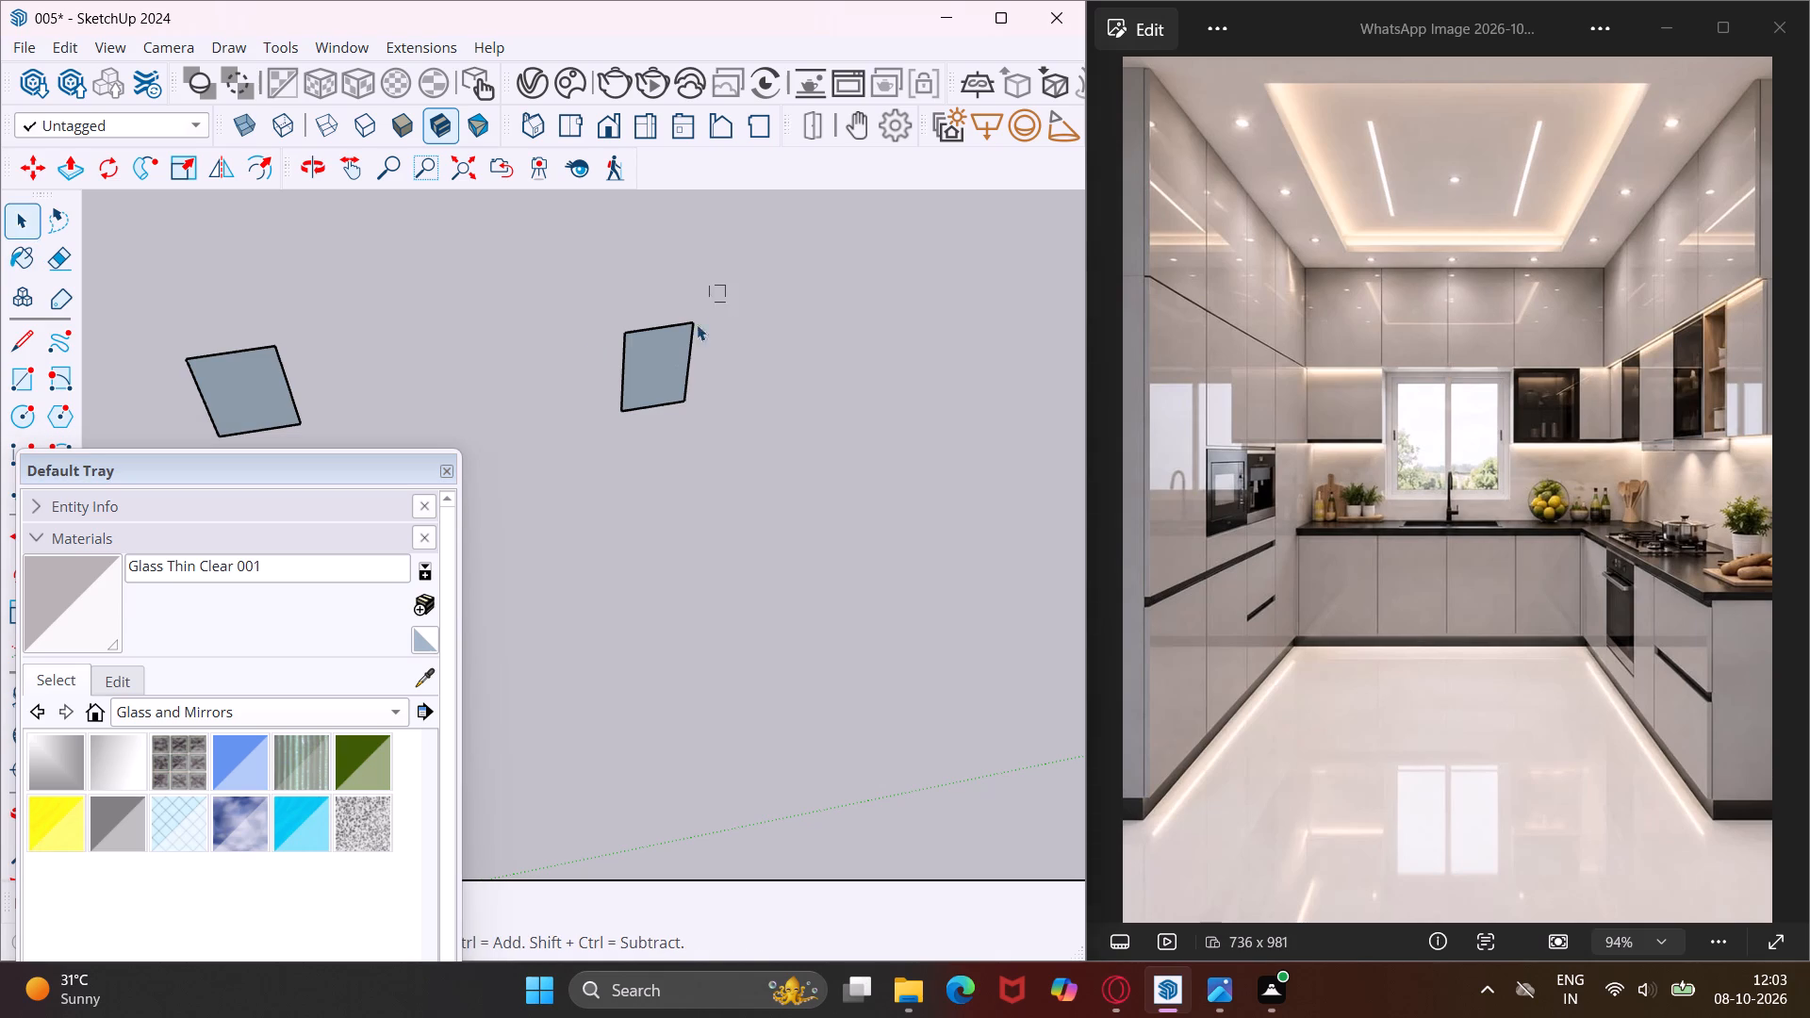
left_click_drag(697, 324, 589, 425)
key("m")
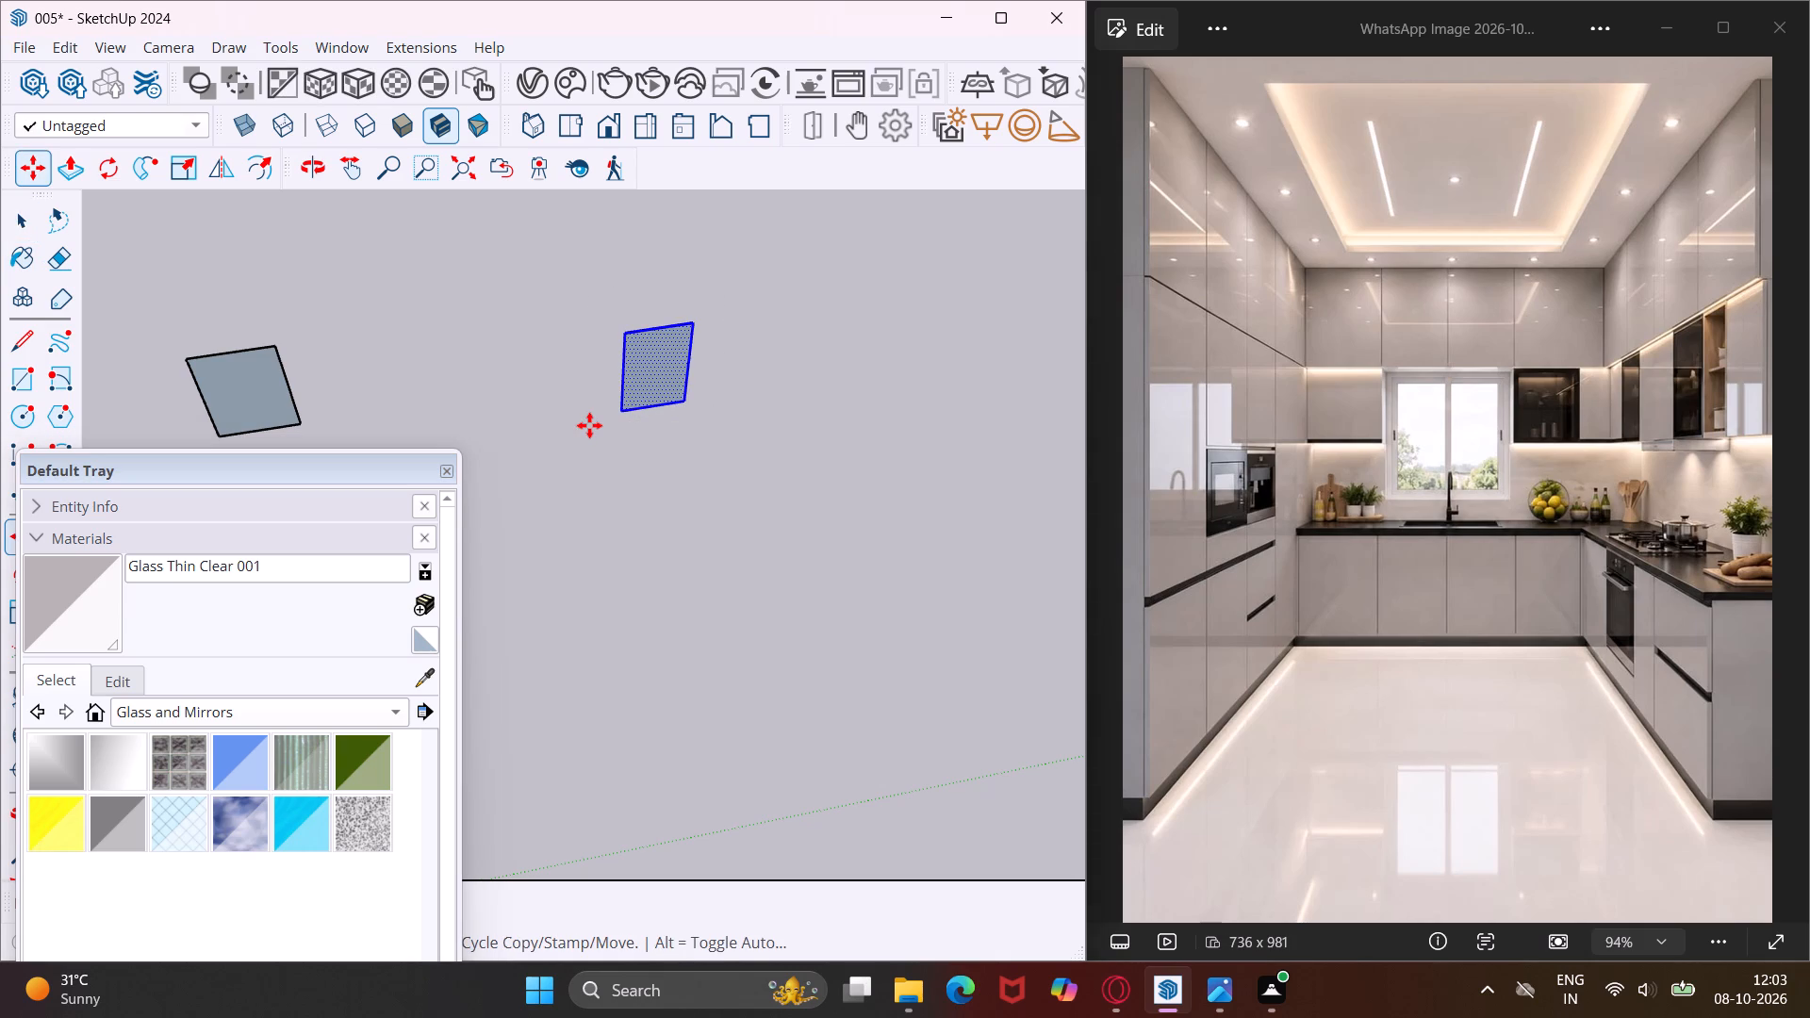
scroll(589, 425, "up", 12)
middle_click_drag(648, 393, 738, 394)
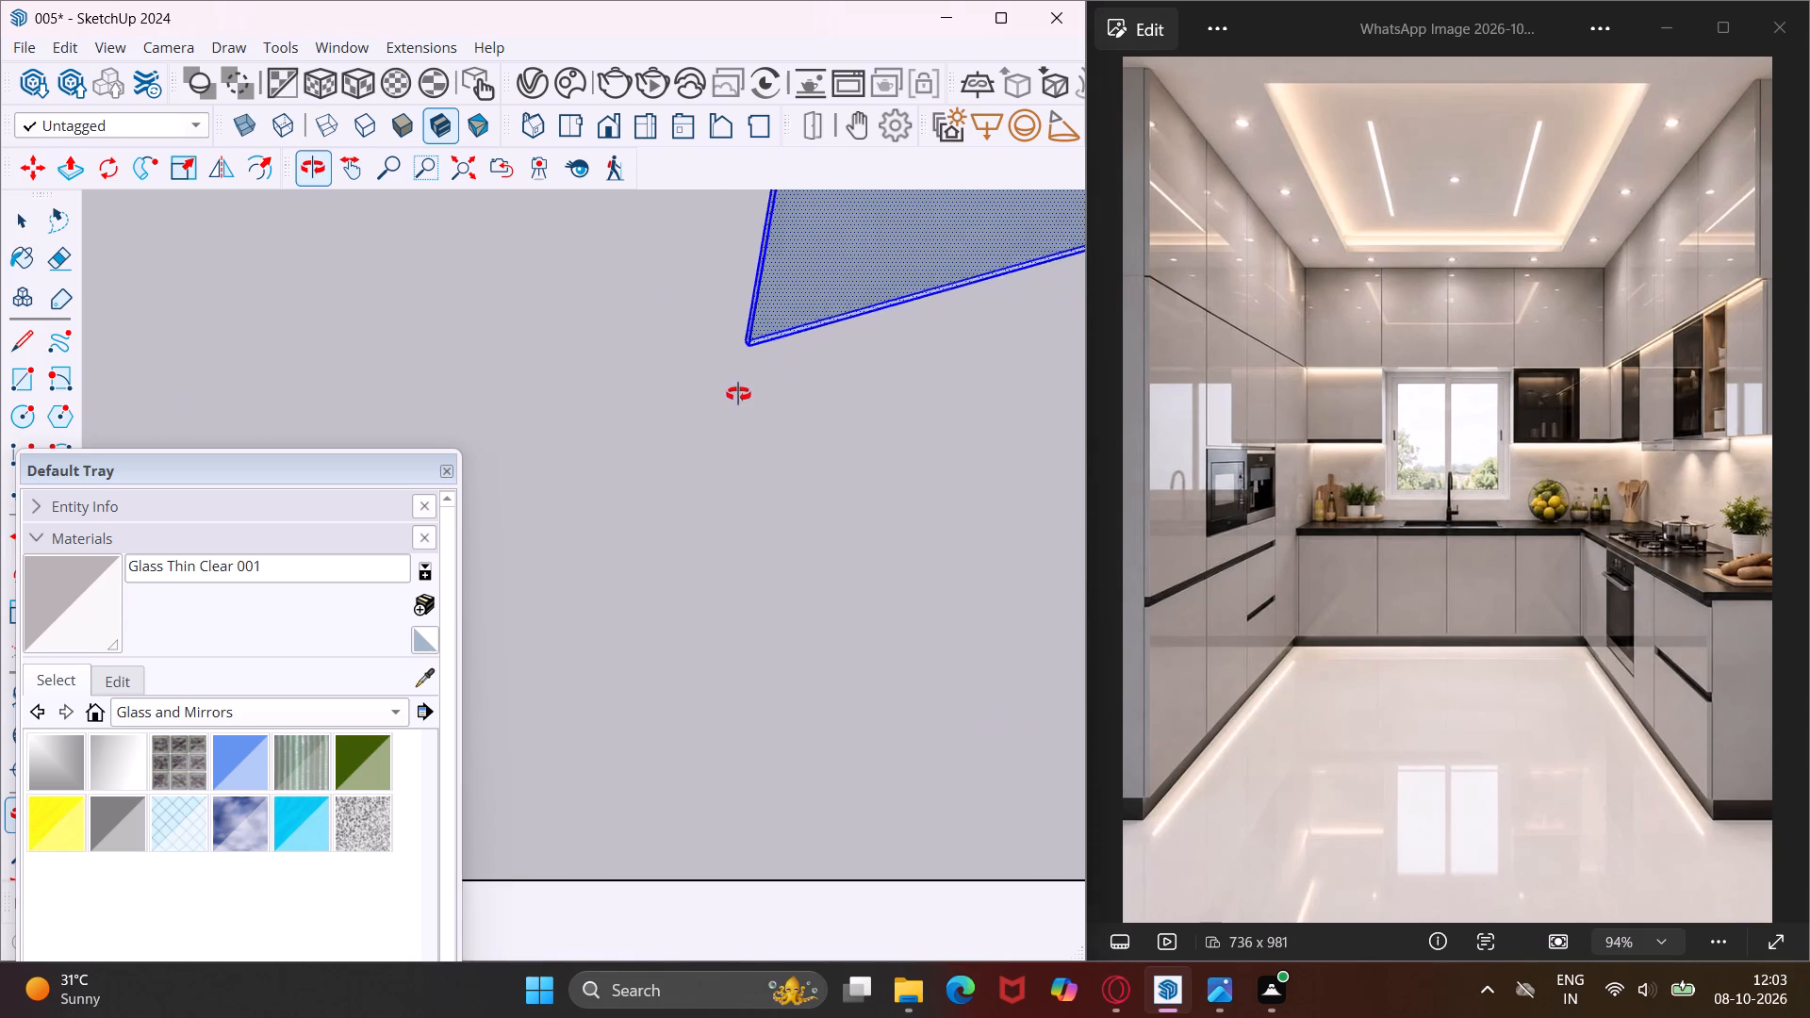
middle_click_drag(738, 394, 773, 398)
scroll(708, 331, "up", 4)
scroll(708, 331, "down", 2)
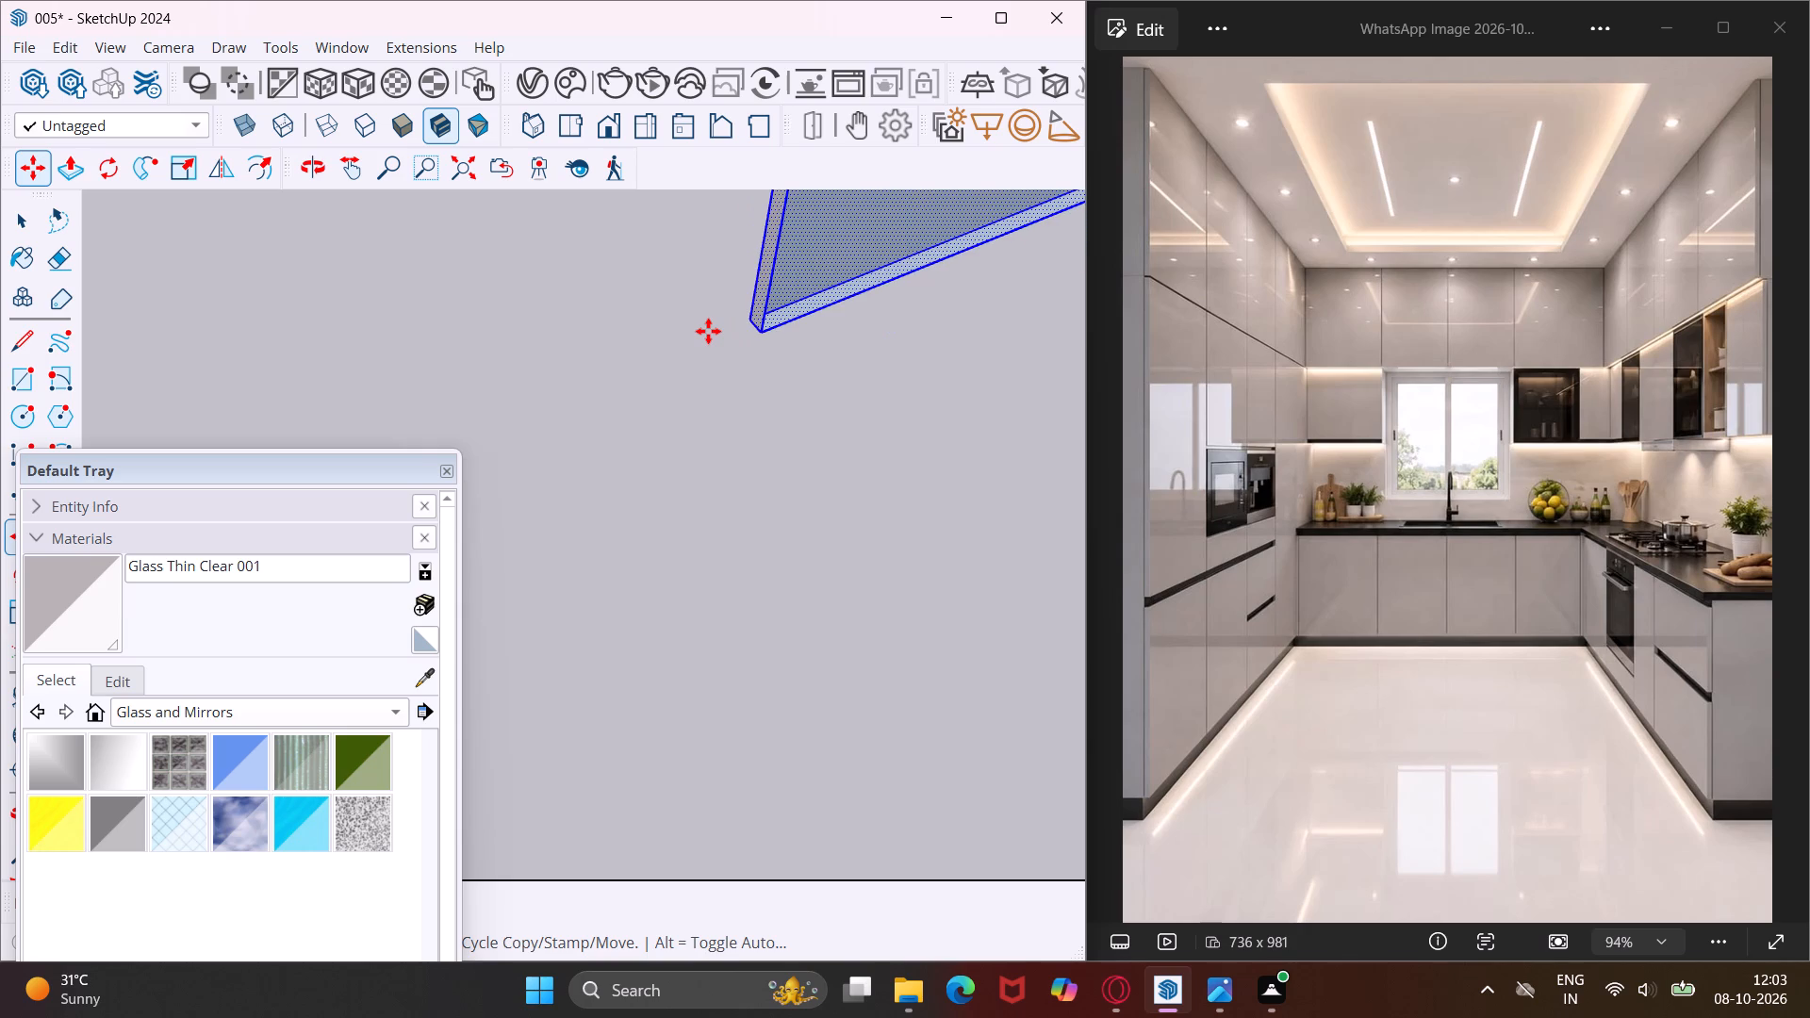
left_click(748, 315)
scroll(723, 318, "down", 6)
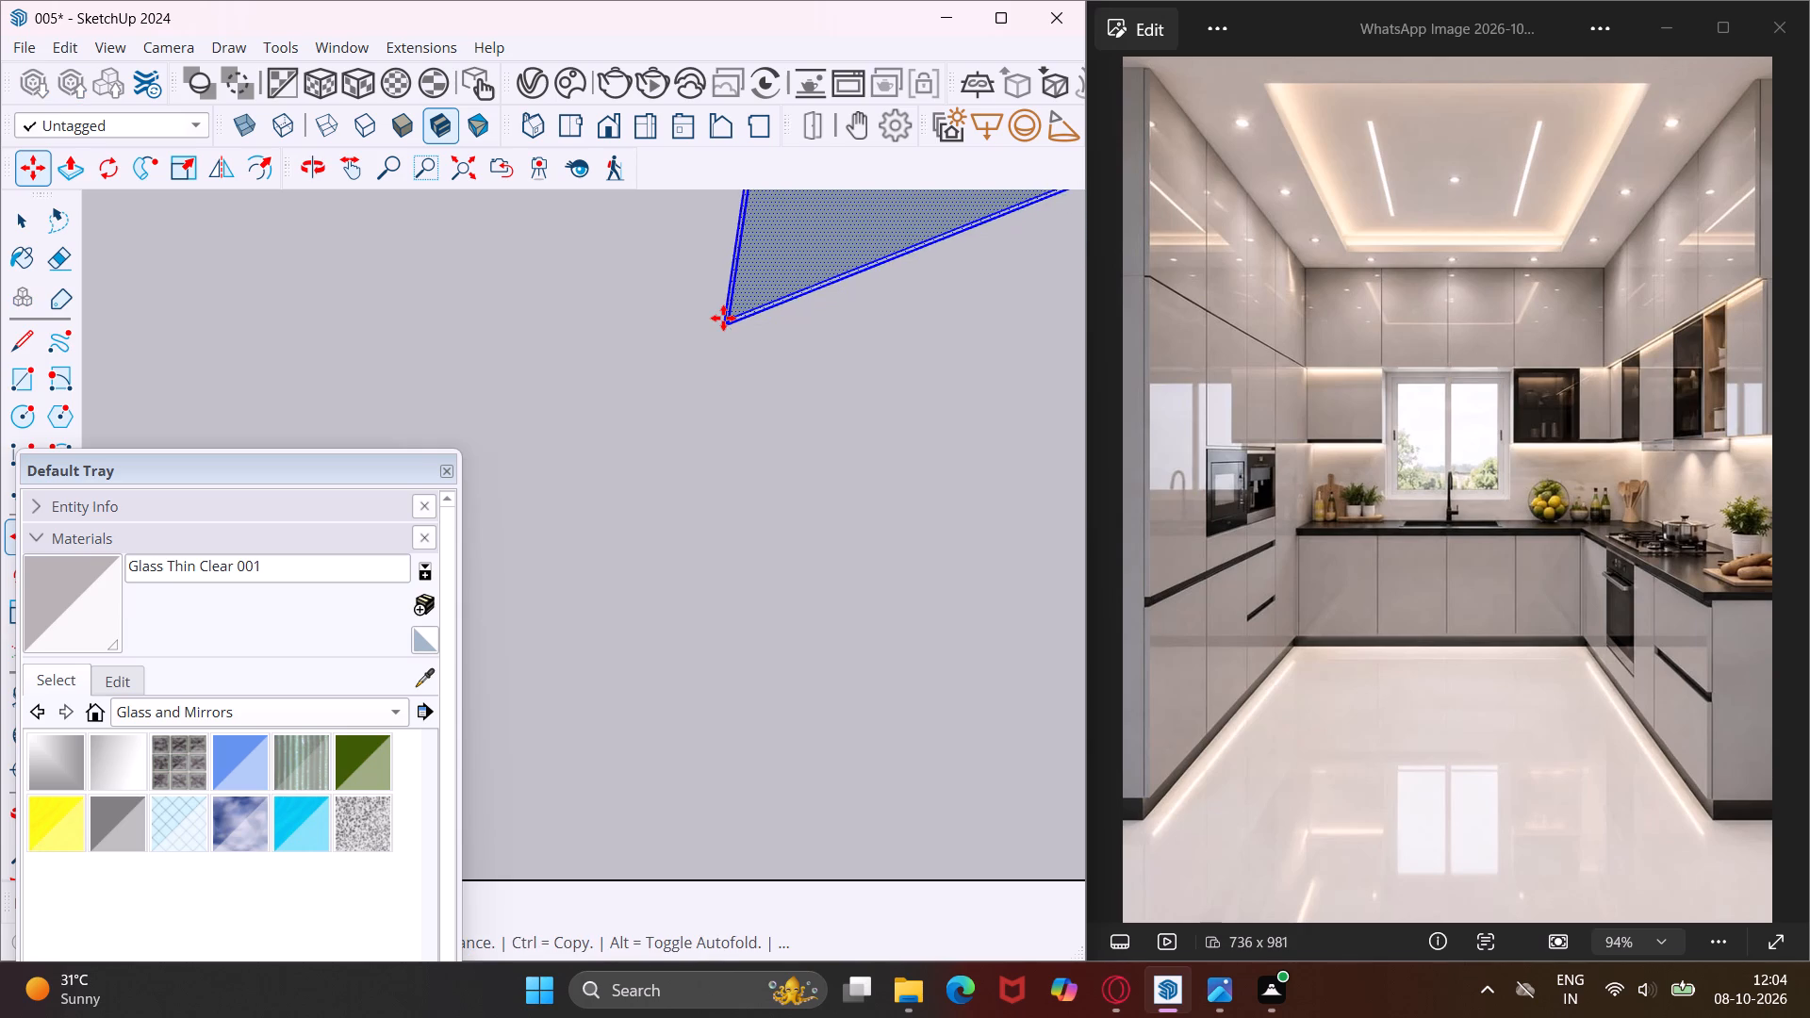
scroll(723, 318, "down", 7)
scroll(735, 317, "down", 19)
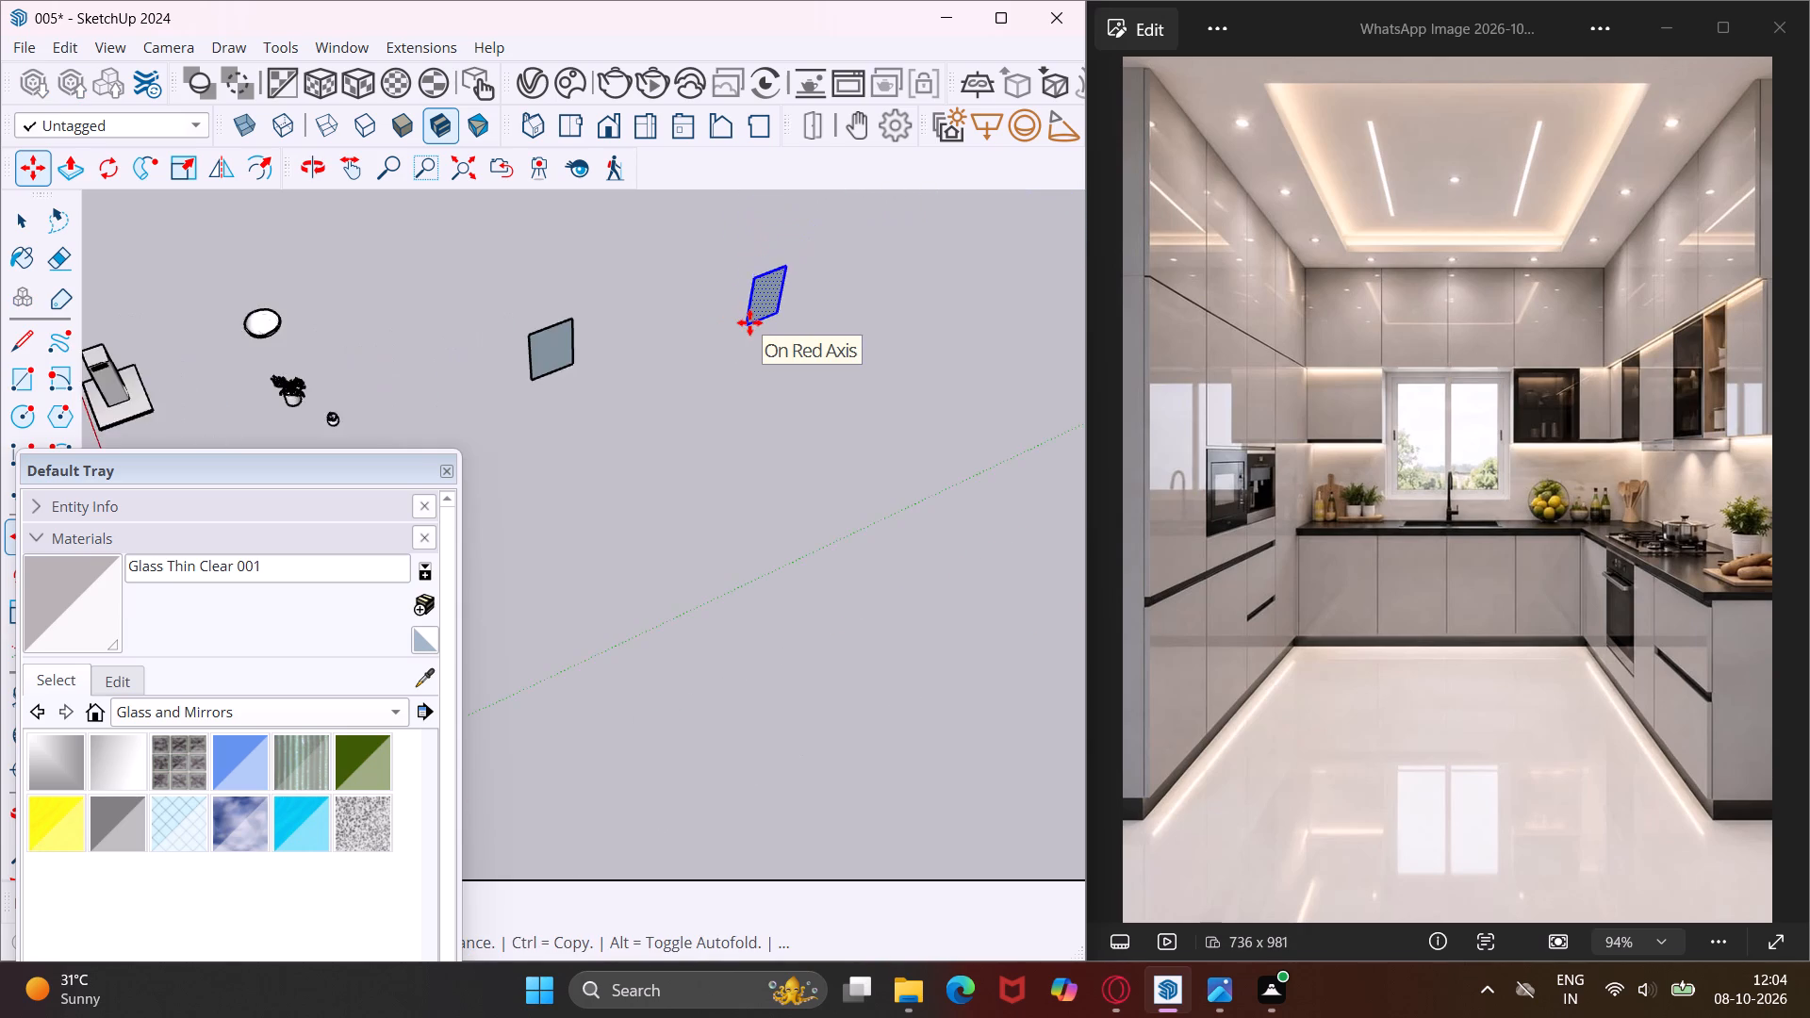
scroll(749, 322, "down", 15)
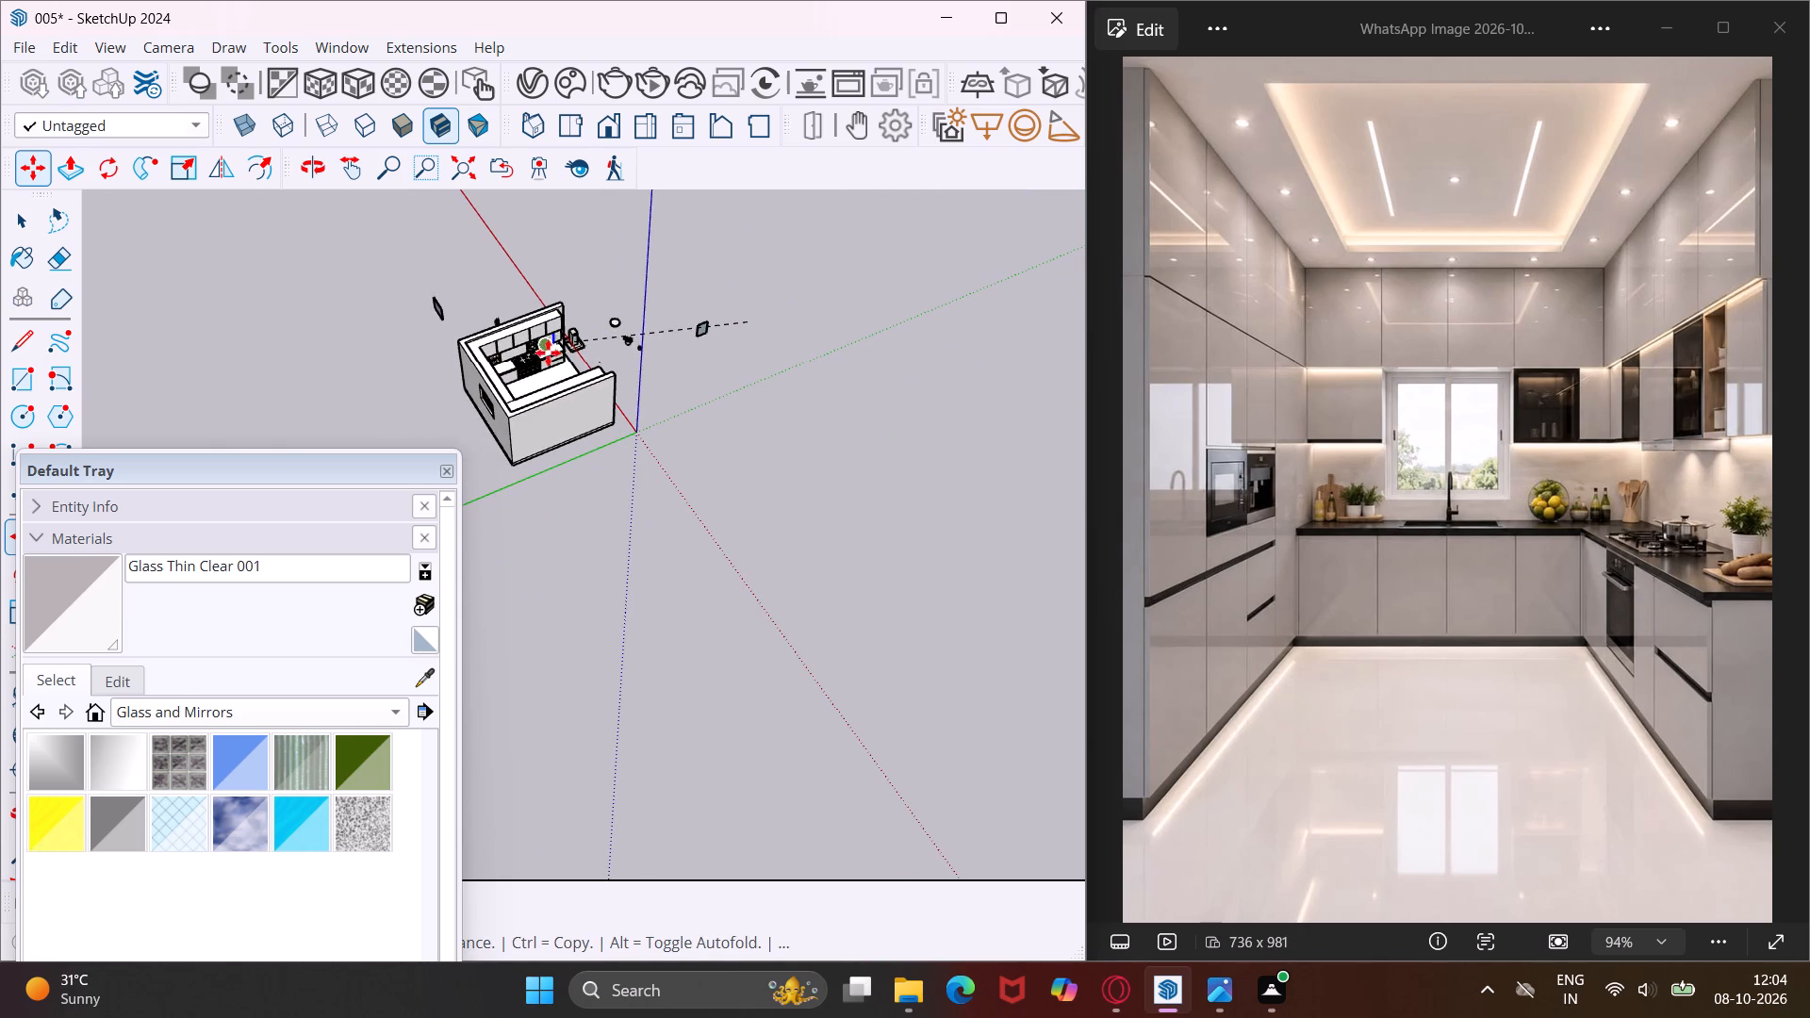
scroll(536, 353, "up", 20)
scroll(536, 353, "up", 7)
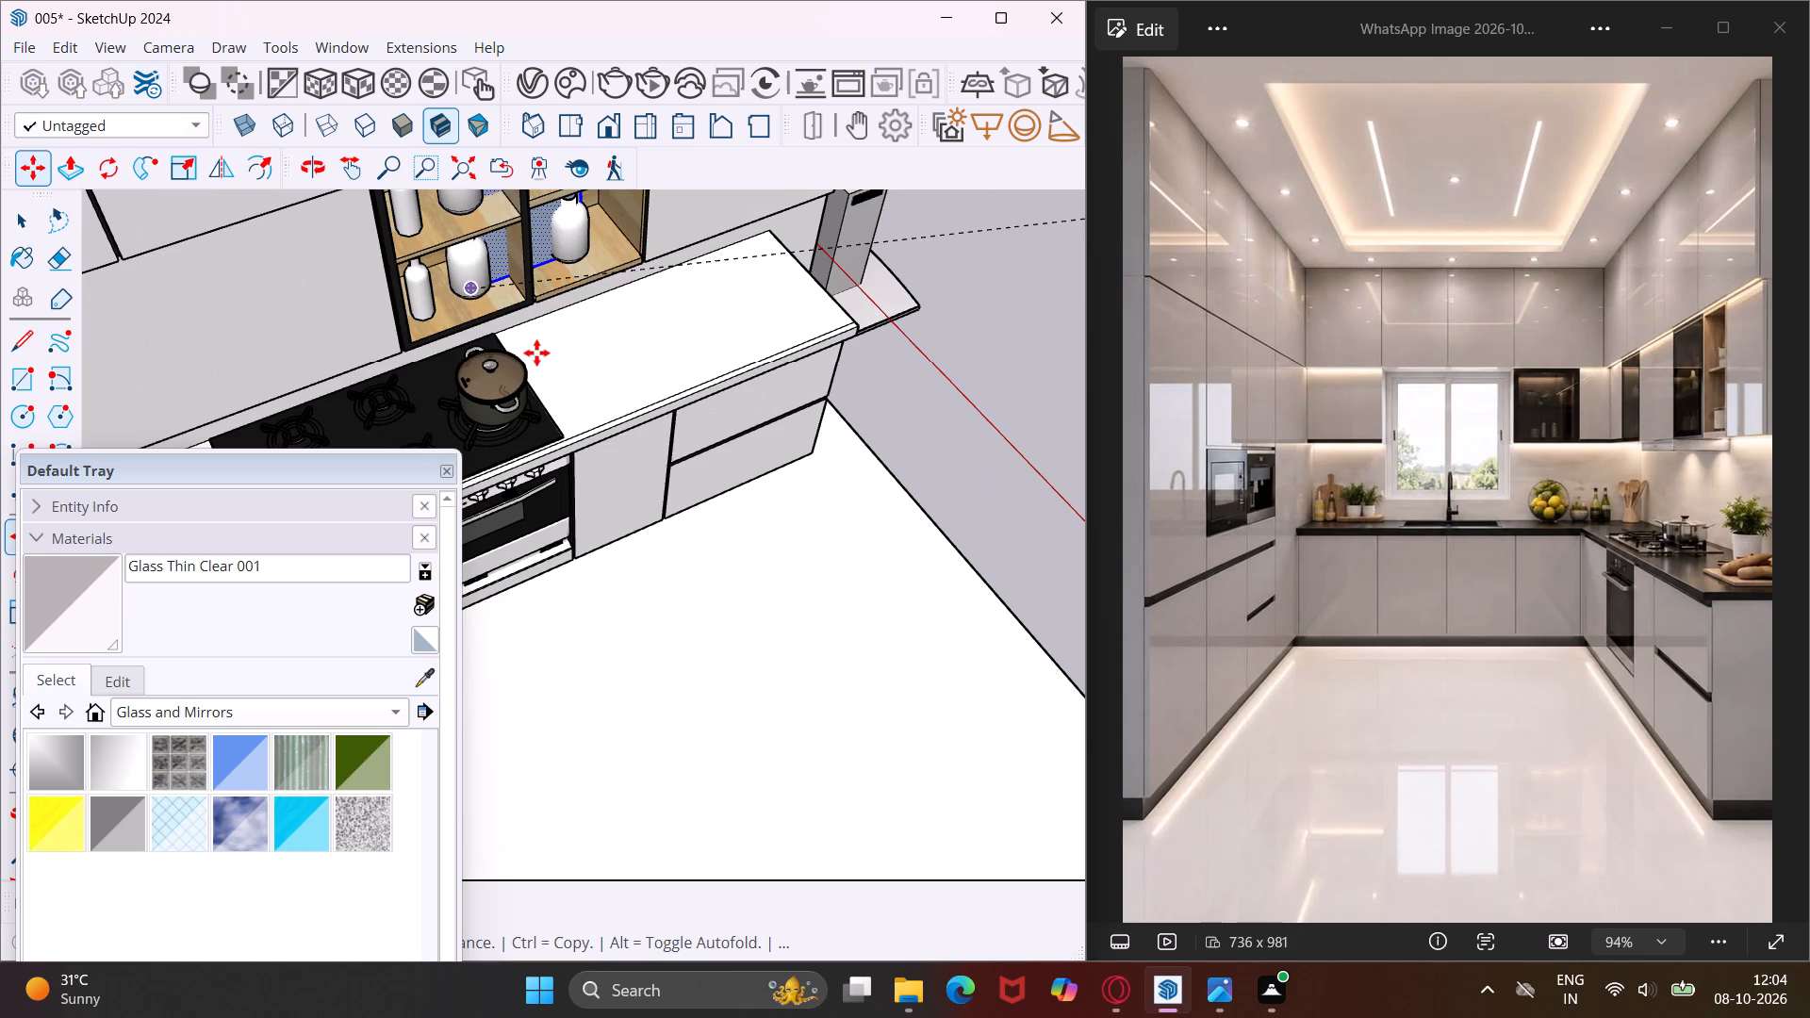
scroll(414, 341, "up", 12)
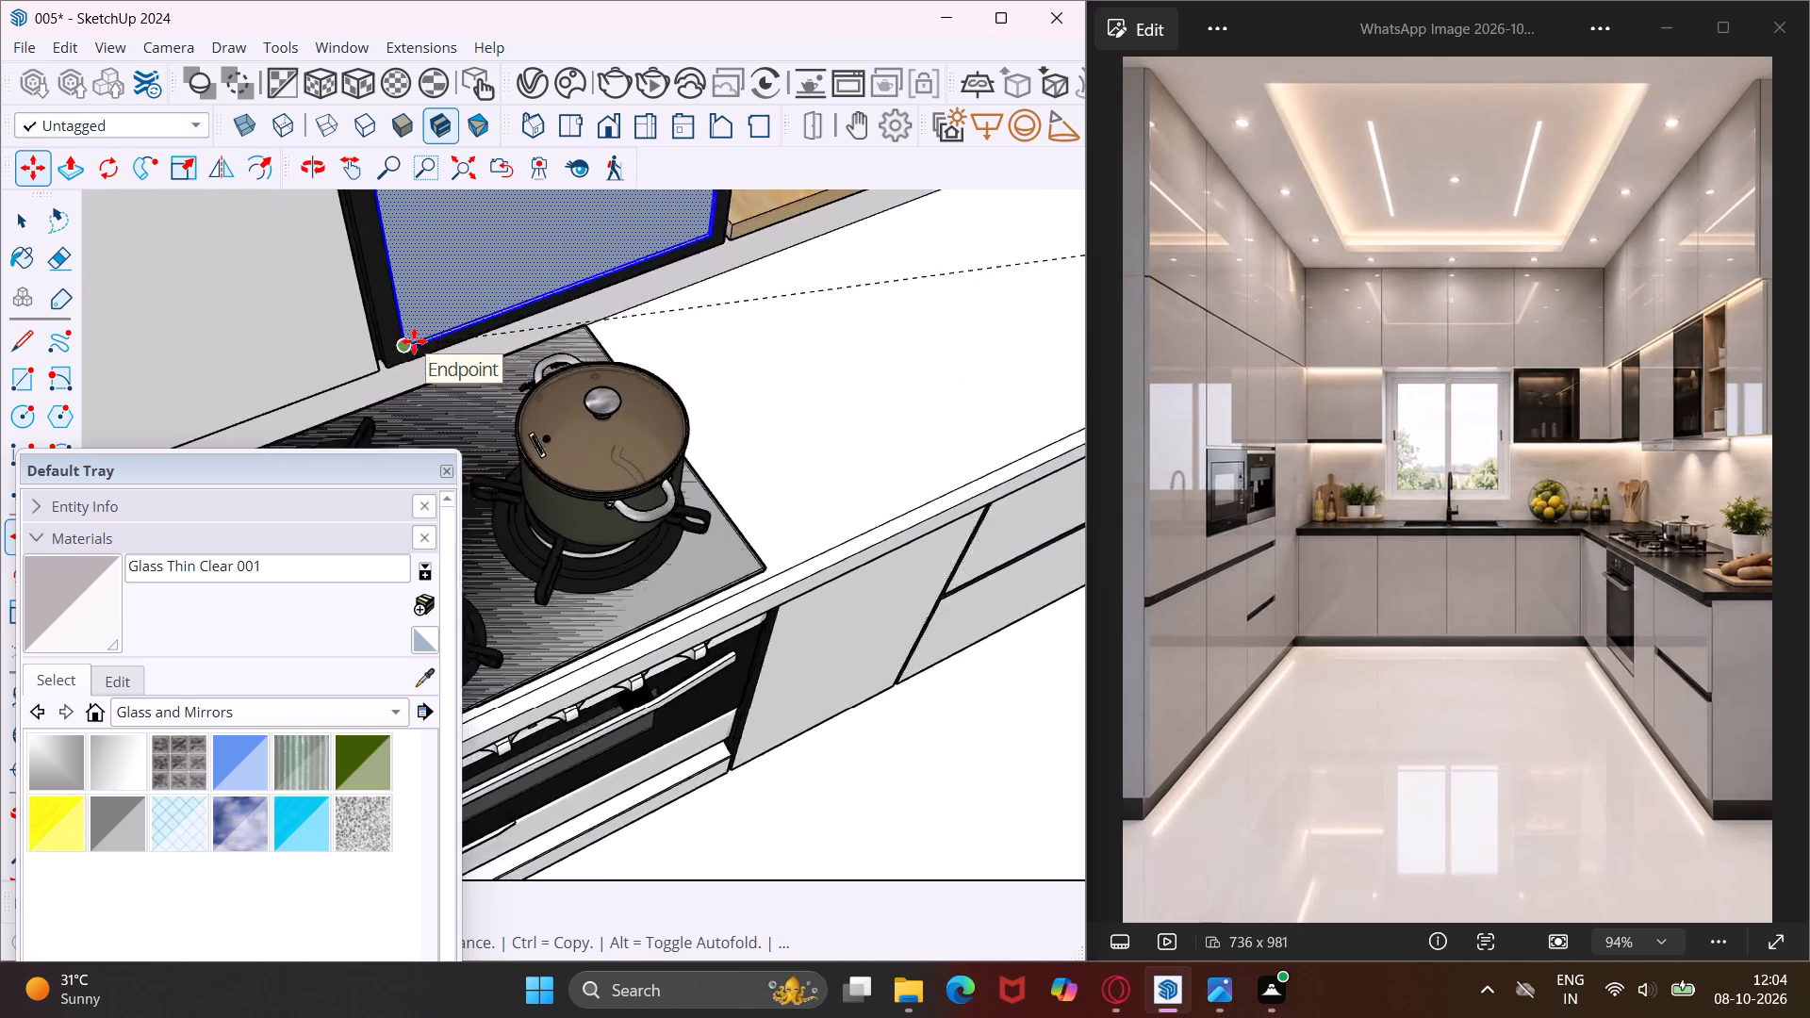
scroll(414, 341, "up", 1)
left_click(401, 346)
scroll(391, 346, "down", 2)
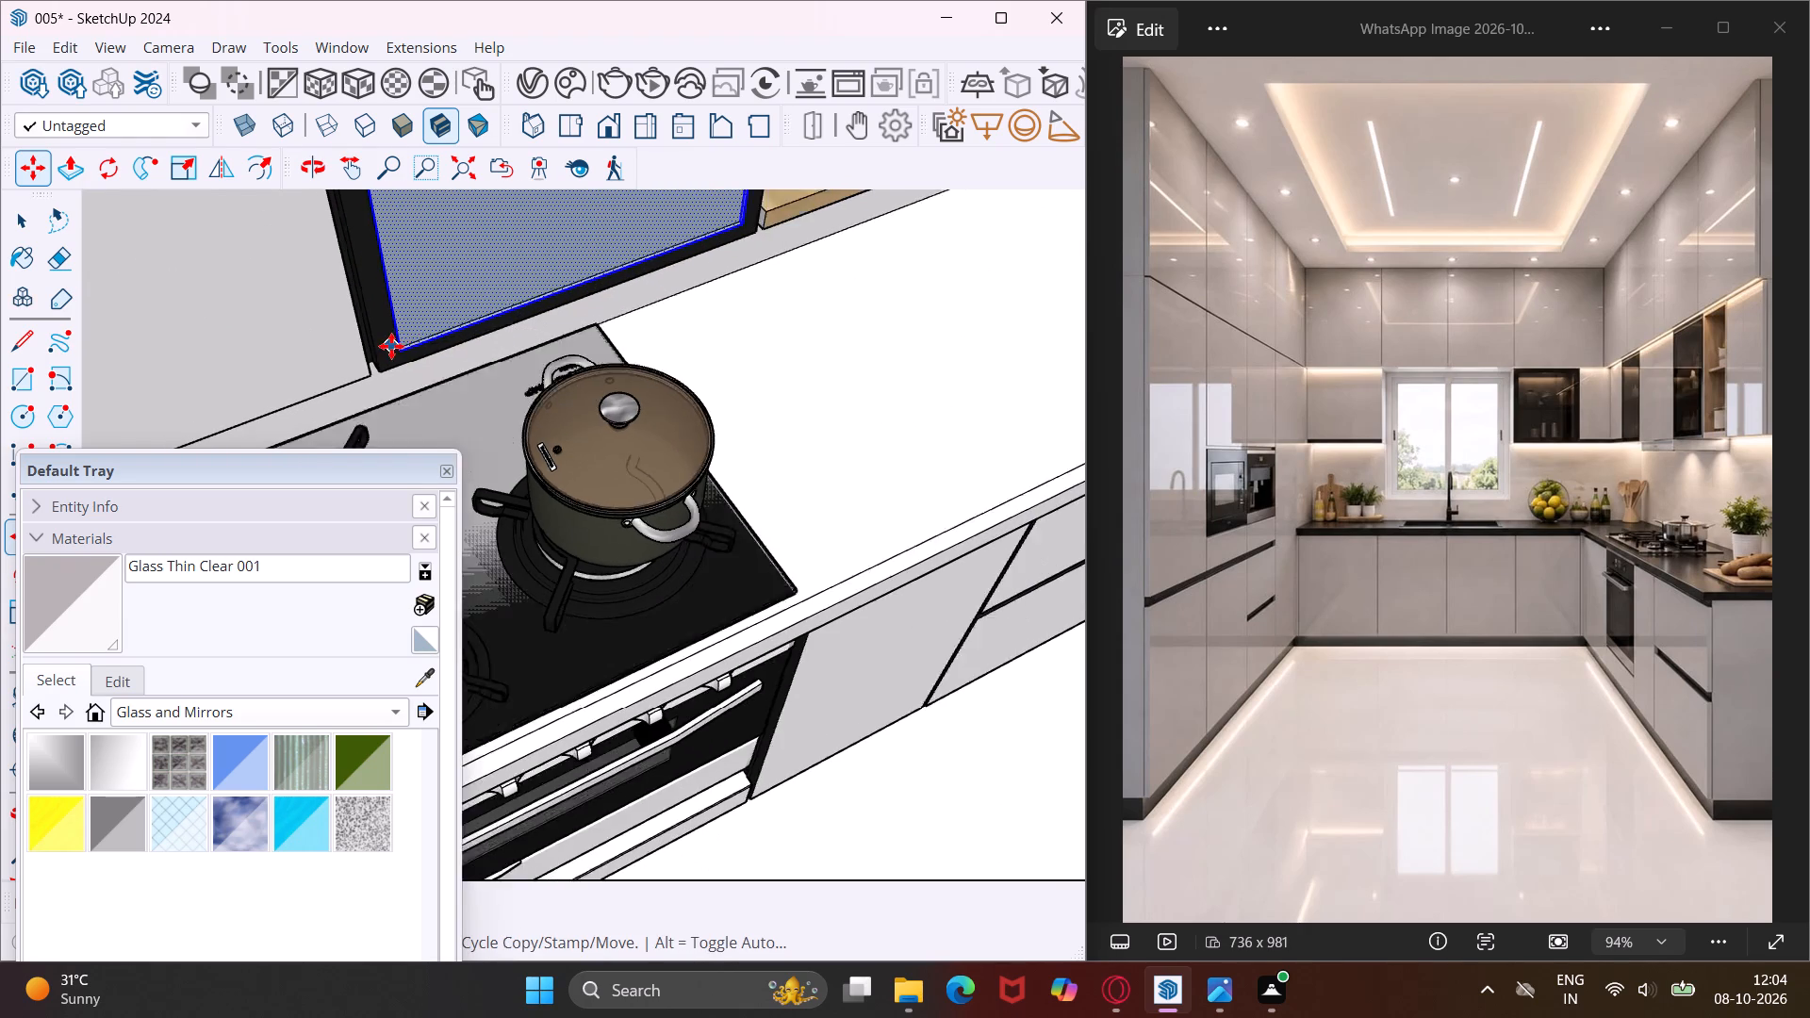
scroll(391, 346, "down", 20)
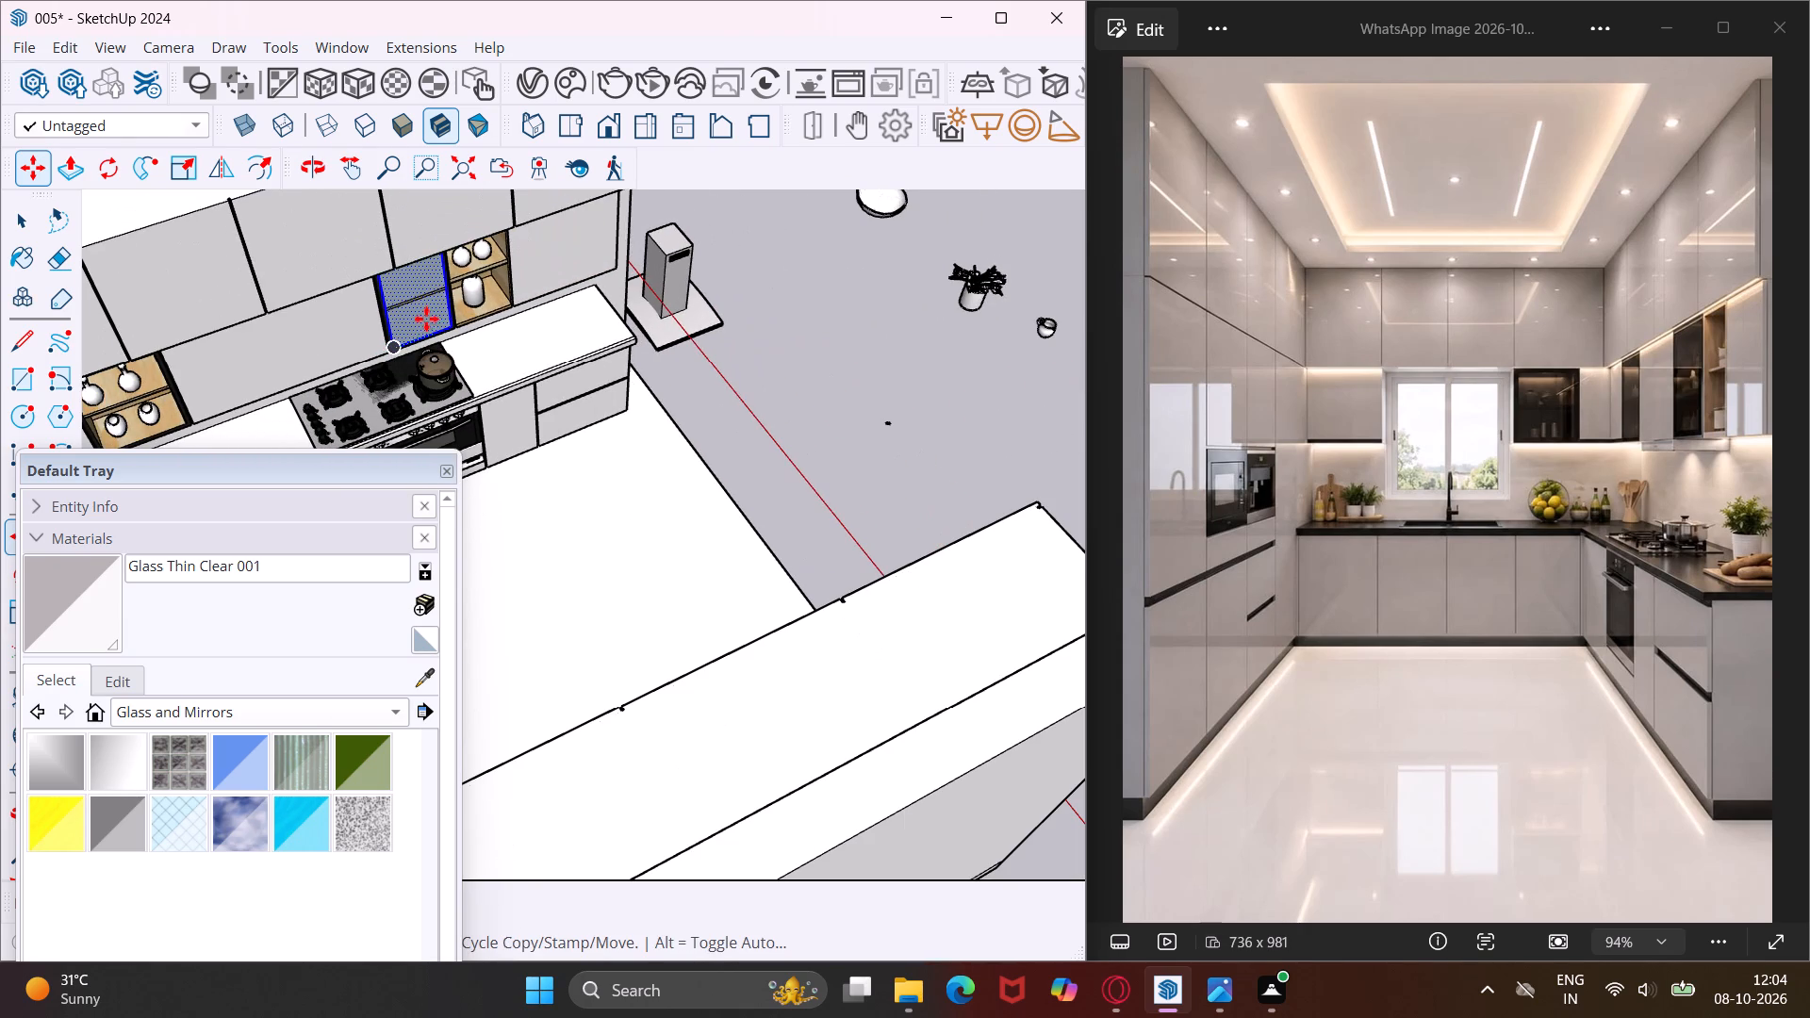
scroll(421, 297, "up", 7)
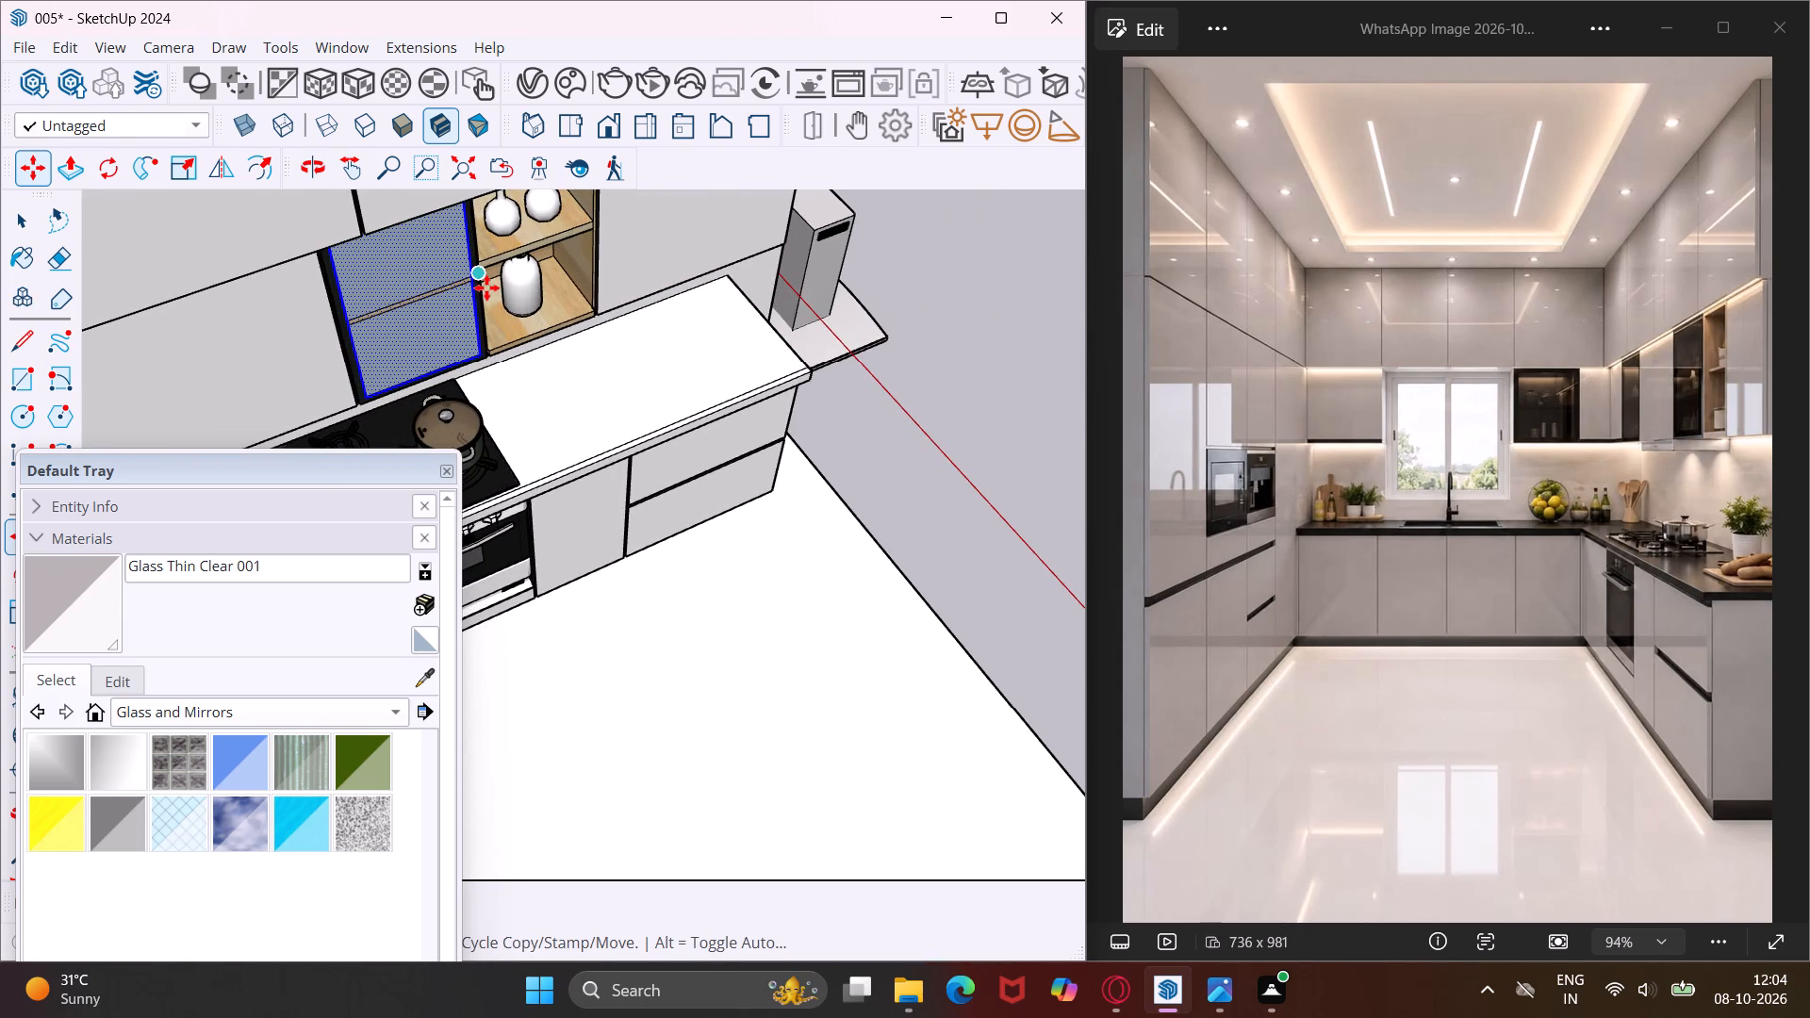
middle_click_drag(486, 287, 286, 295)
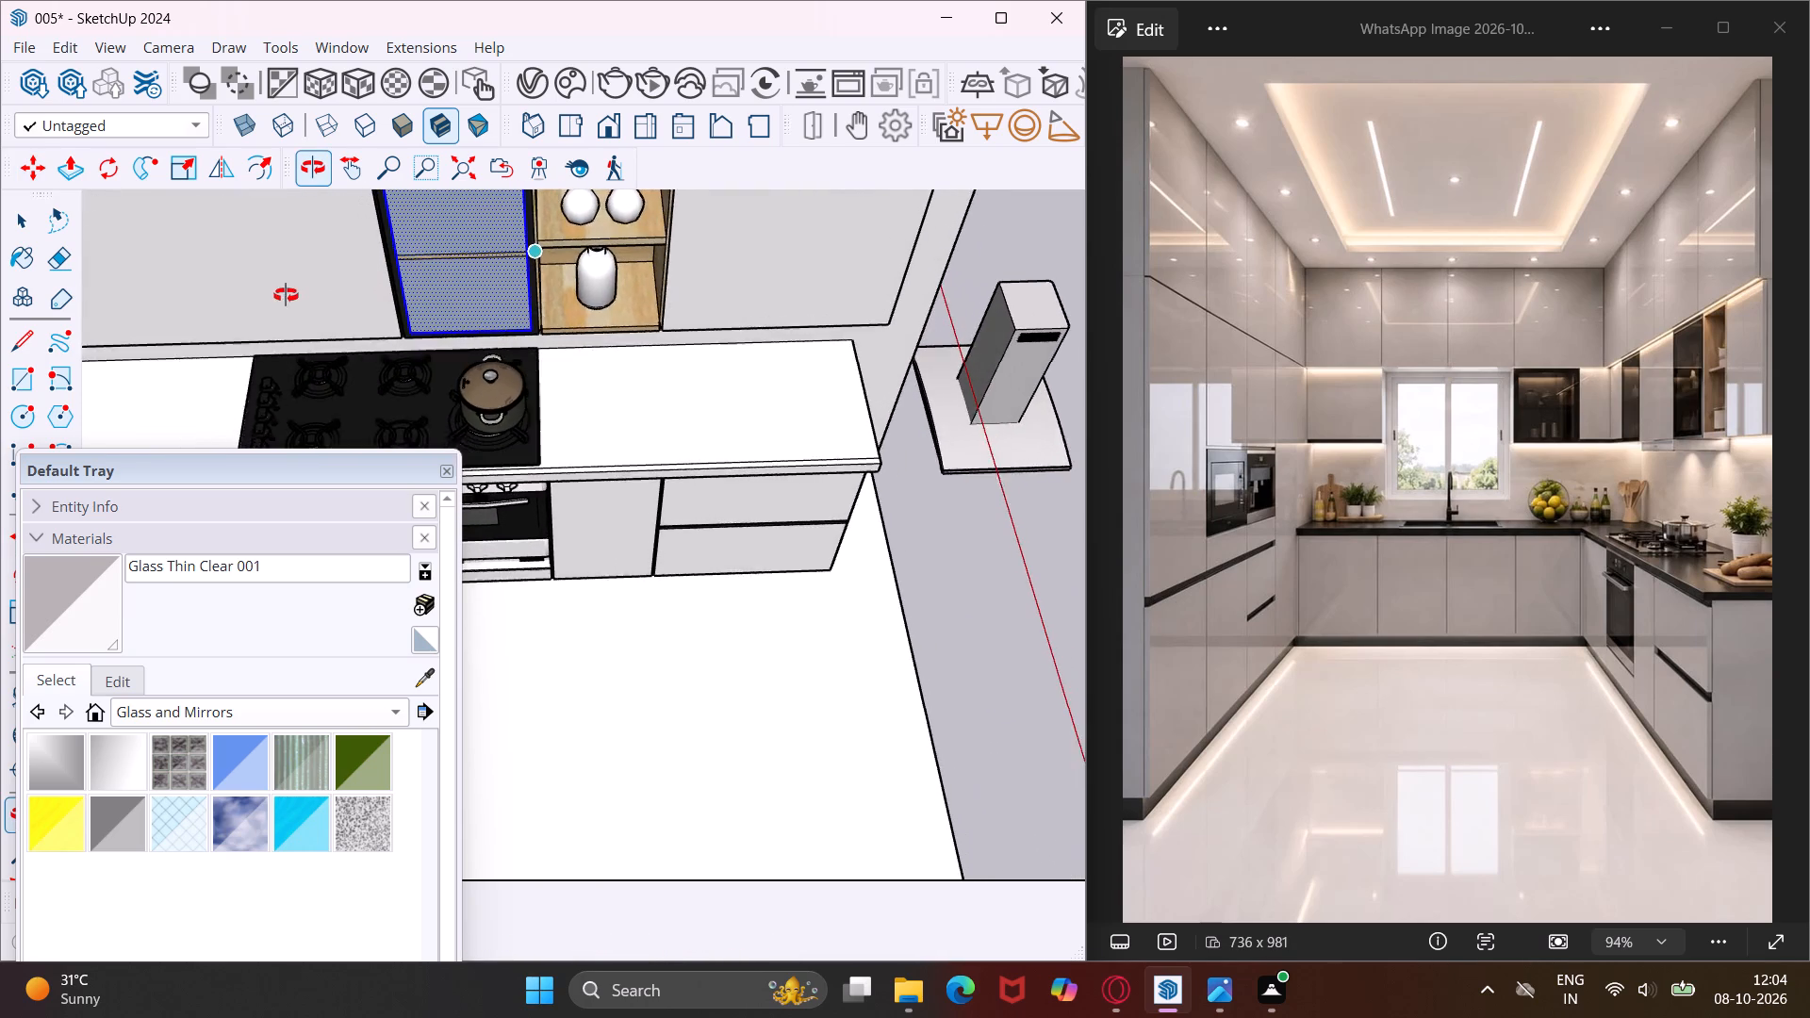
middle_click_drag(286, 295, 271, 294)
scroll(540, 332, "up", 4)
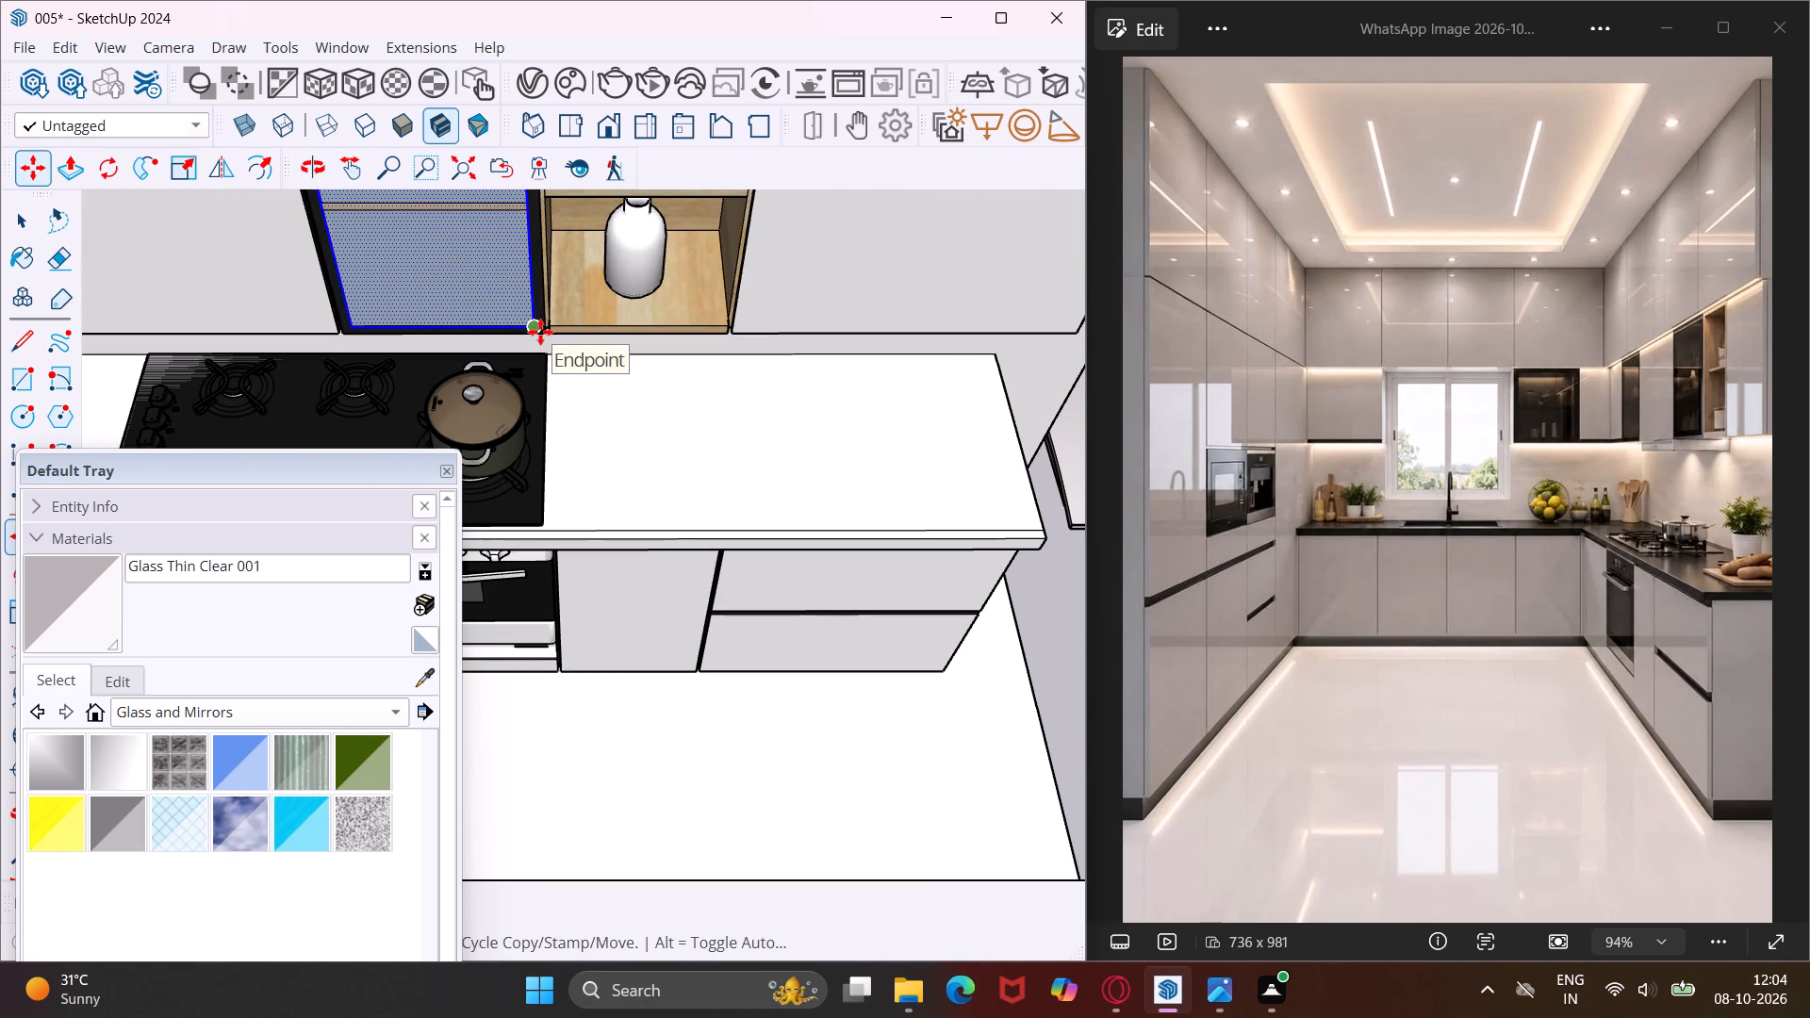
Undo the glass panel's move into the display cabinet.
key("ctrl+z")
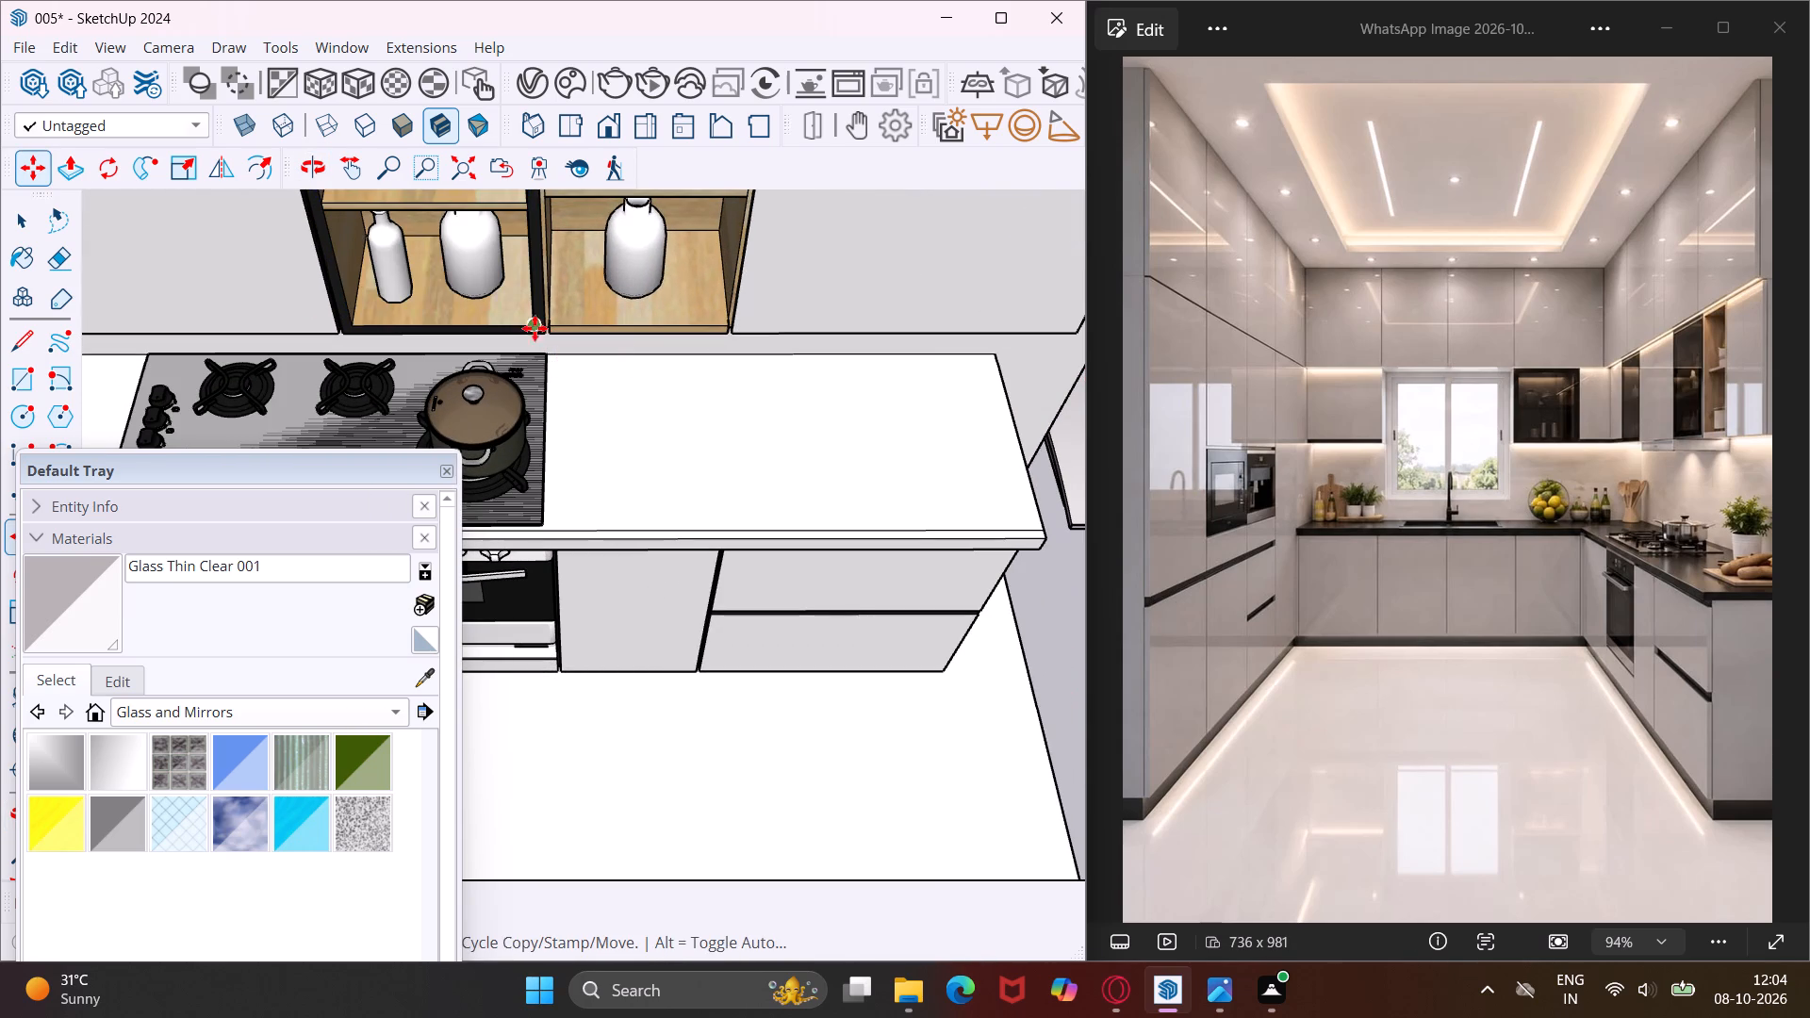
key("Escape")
Push/Pull the shelf's front edge by 0.2" inside the black-framed display cabinet above the hob.
key("space")
scroll(481, 206, "up", 2)
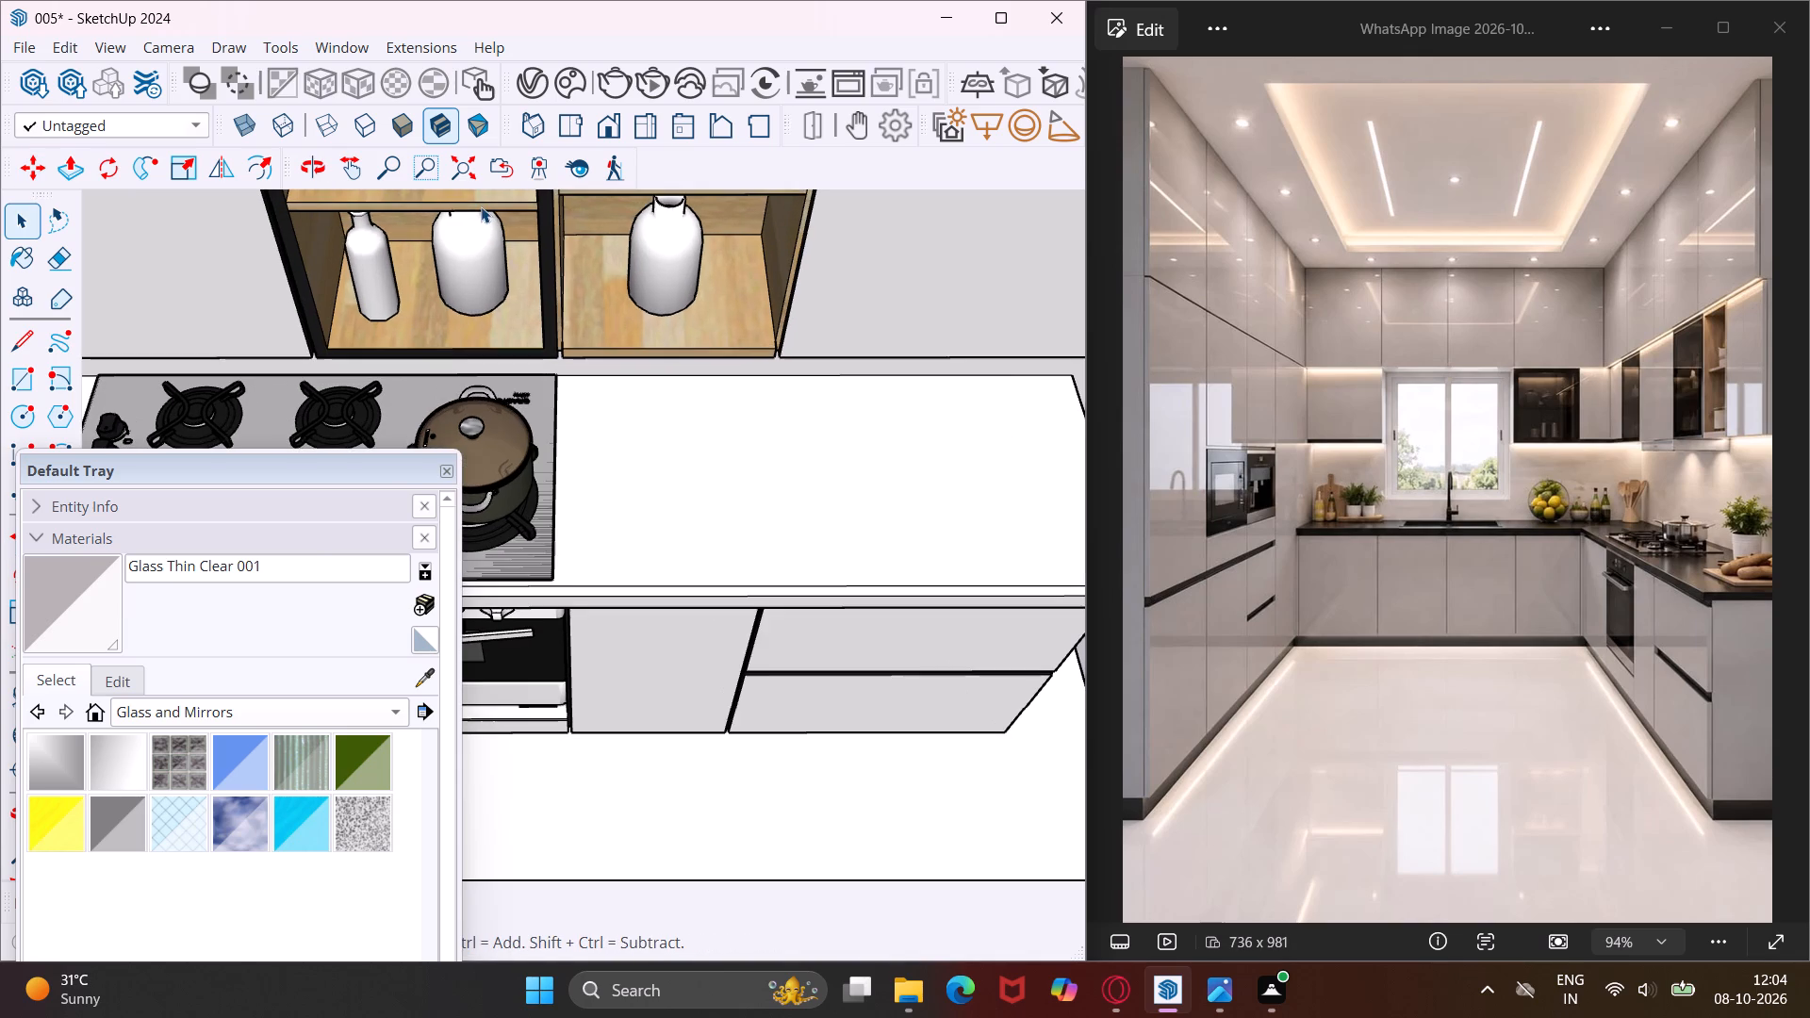
left_click(481, 206)
scroll(481, 206, "up", 5)
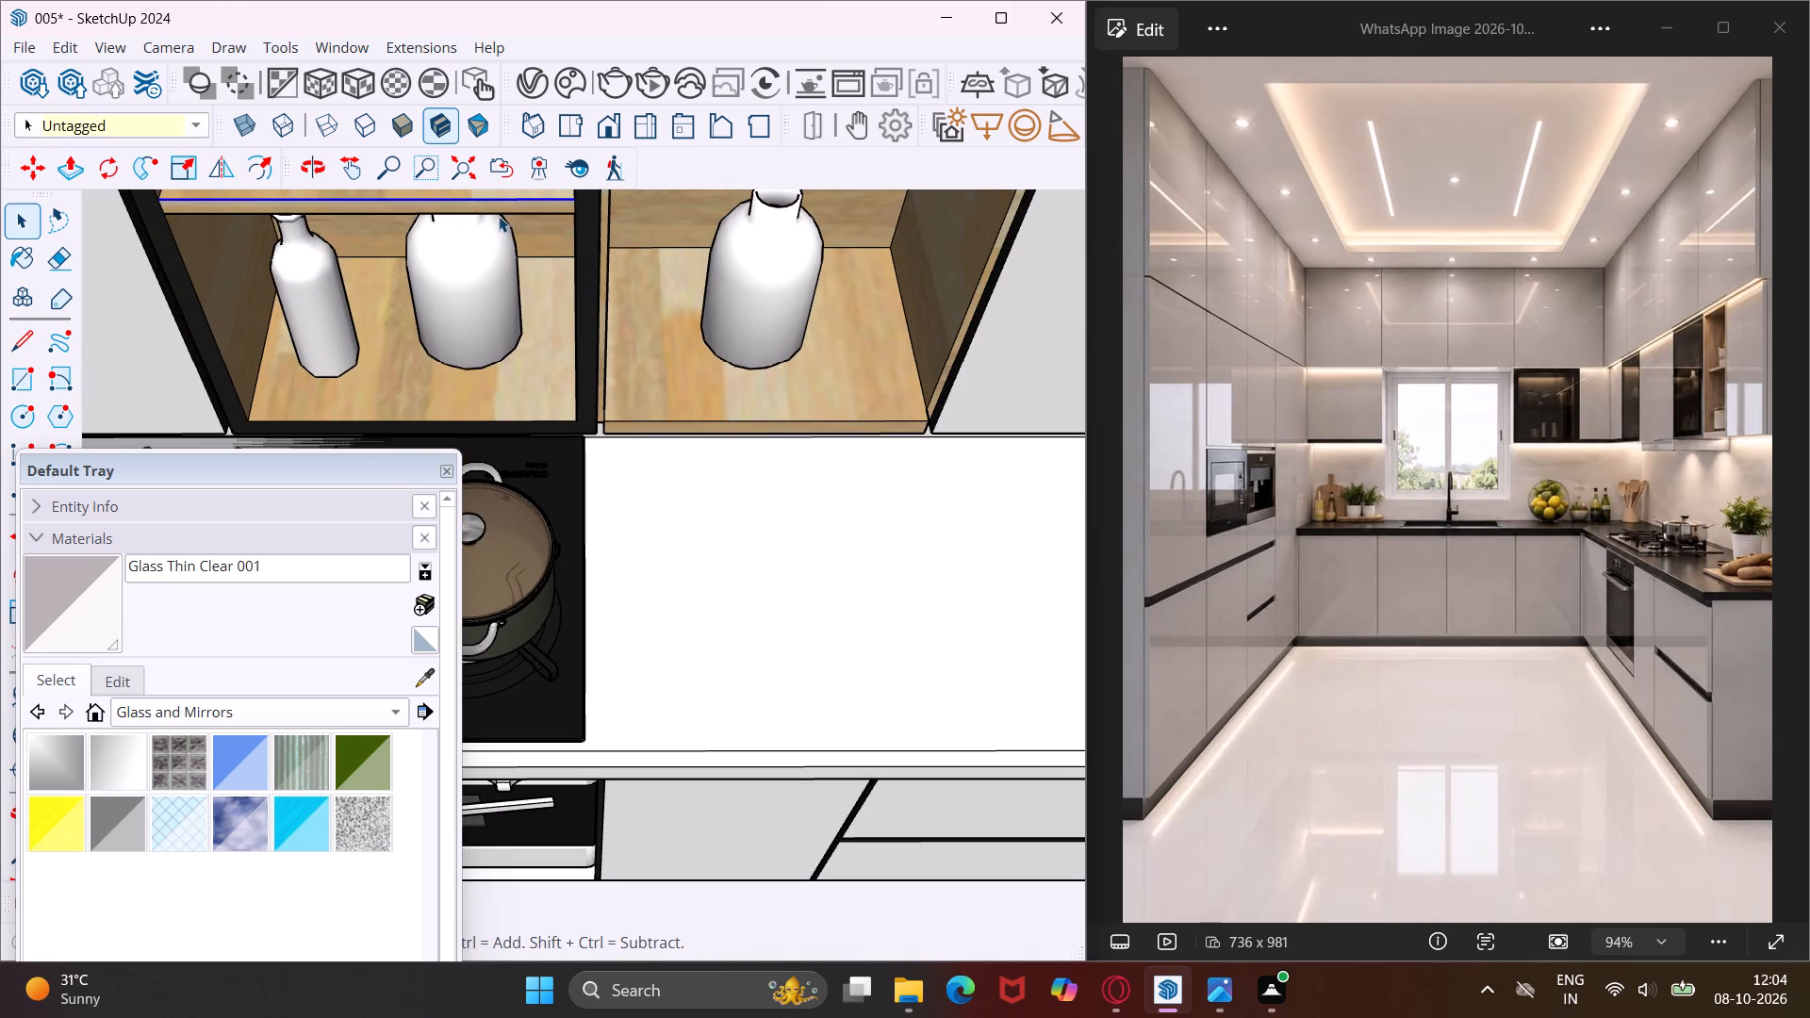
left_click(504, 208)
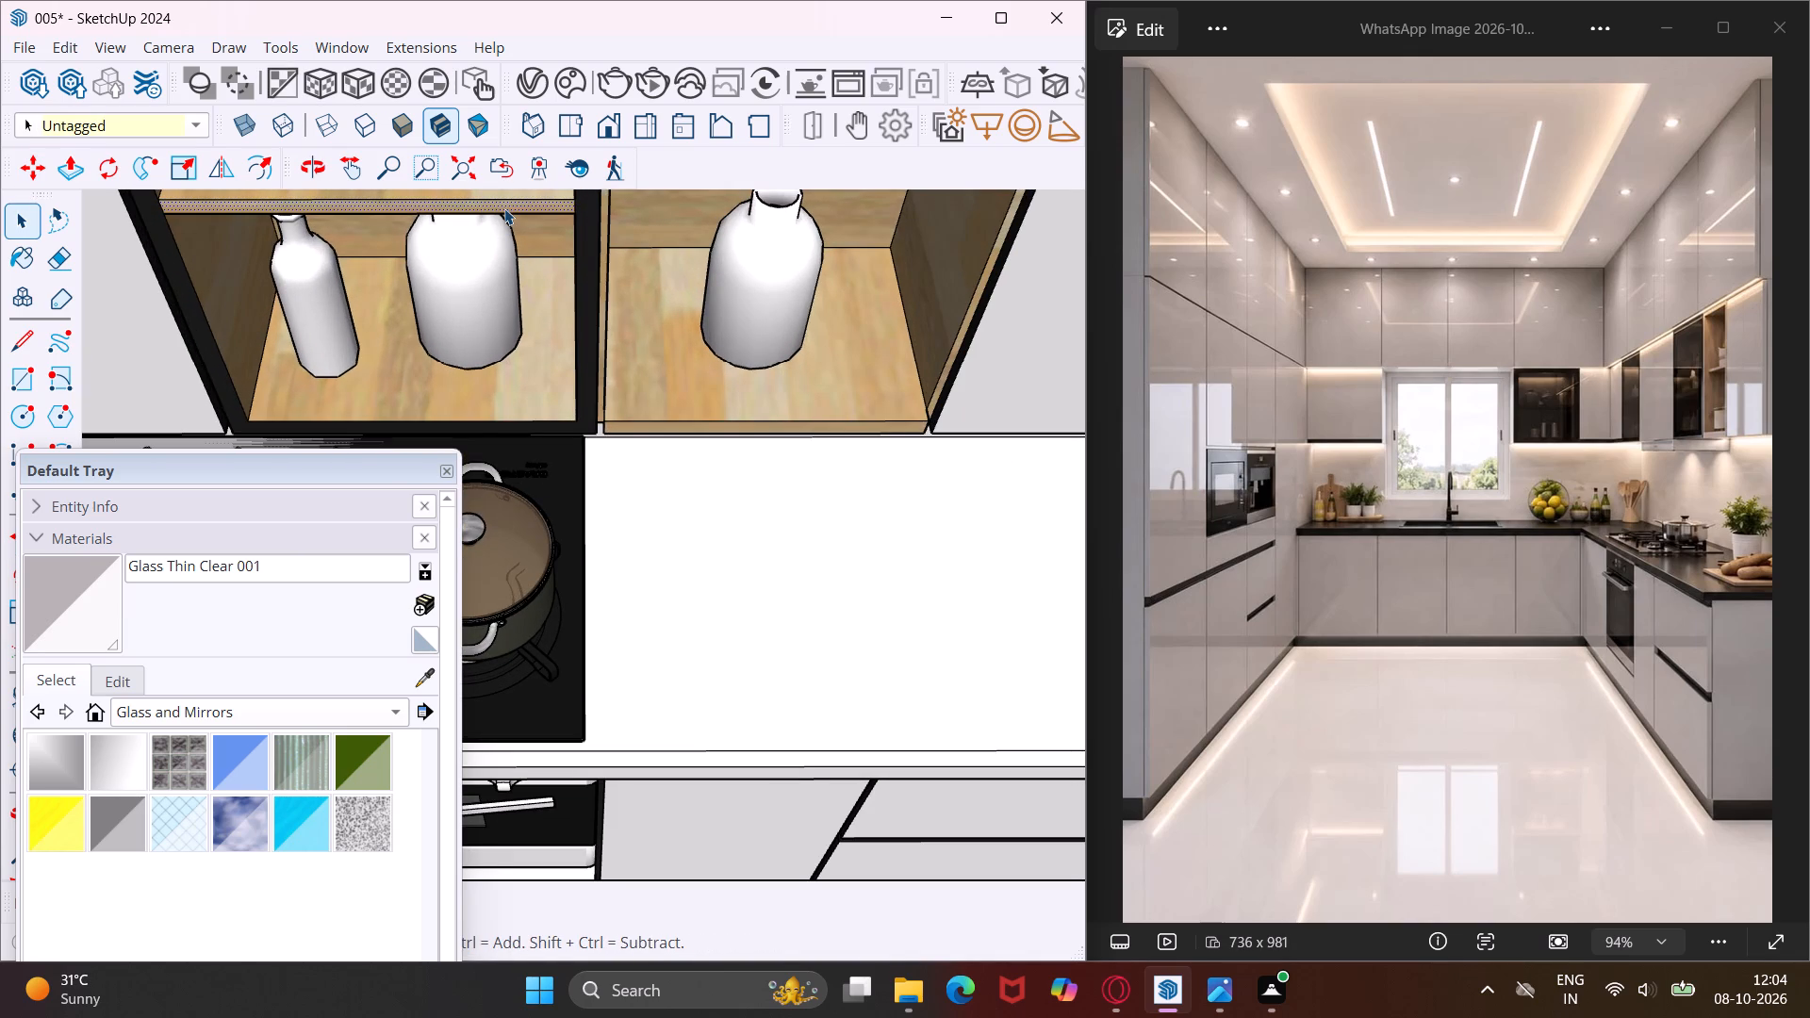
key("p")
left_click(504, 208)
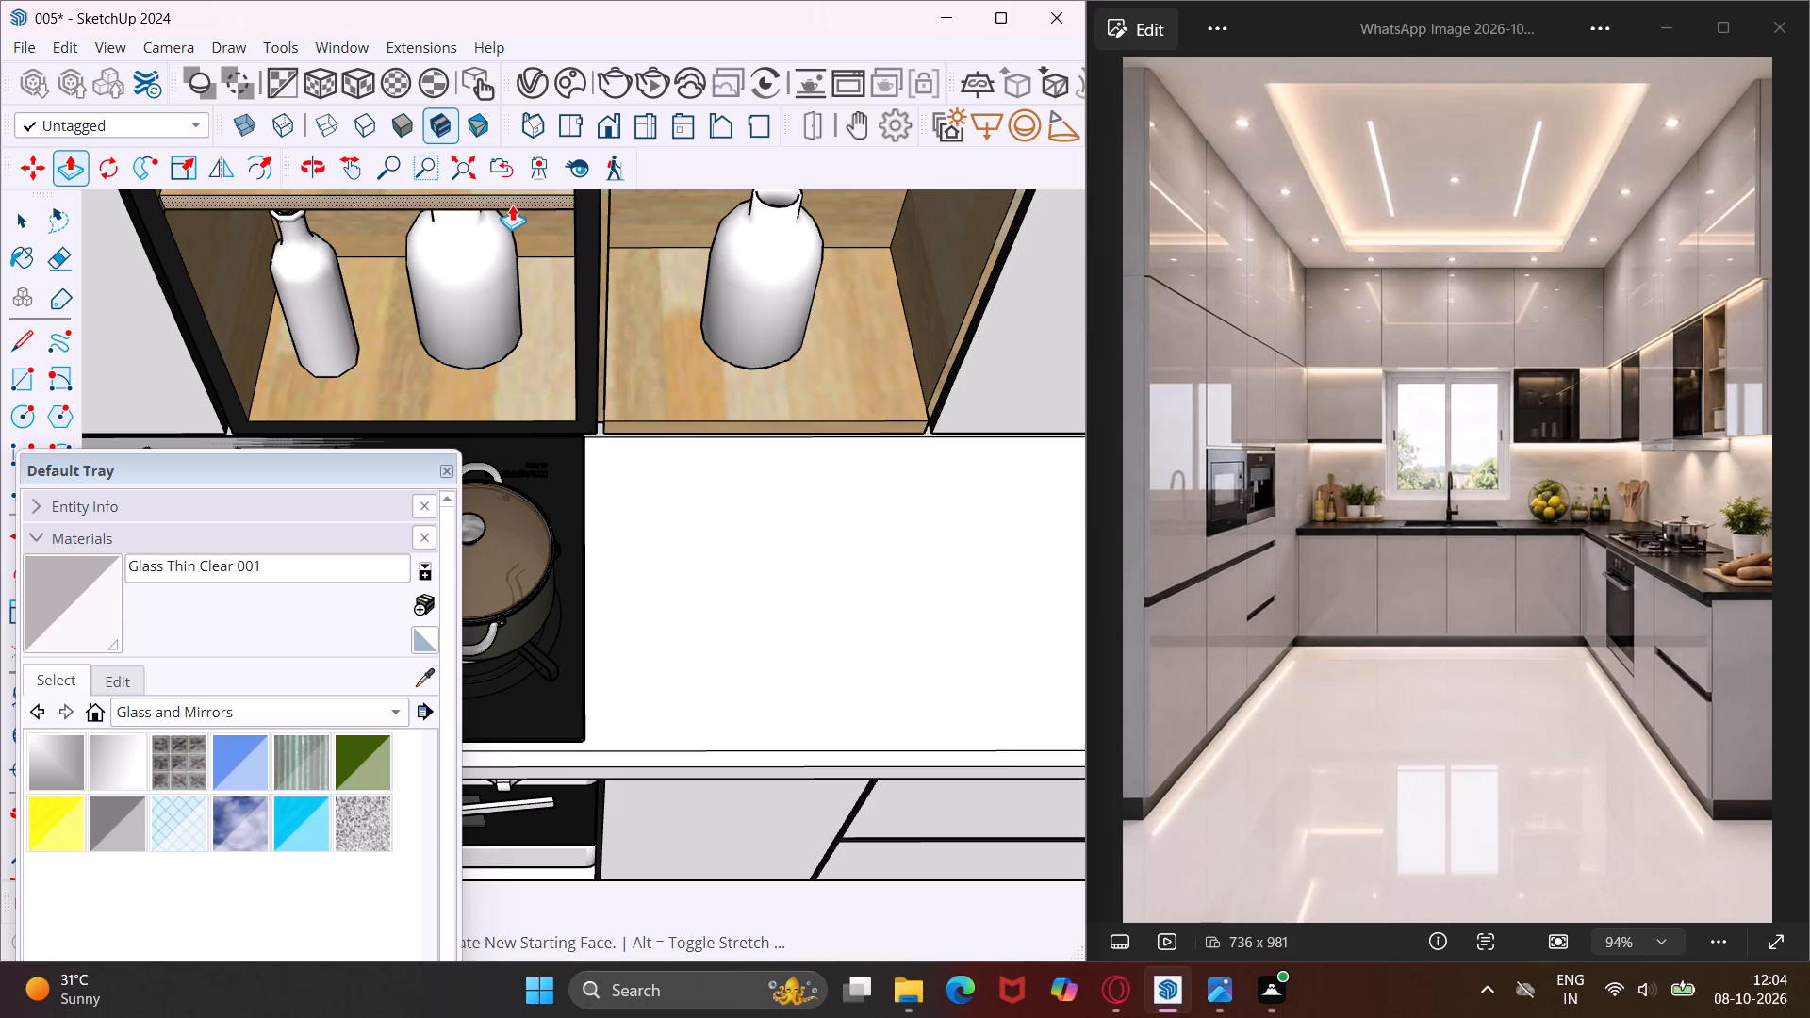
type(".2")
key("shift+quotedbl")
key("Return")
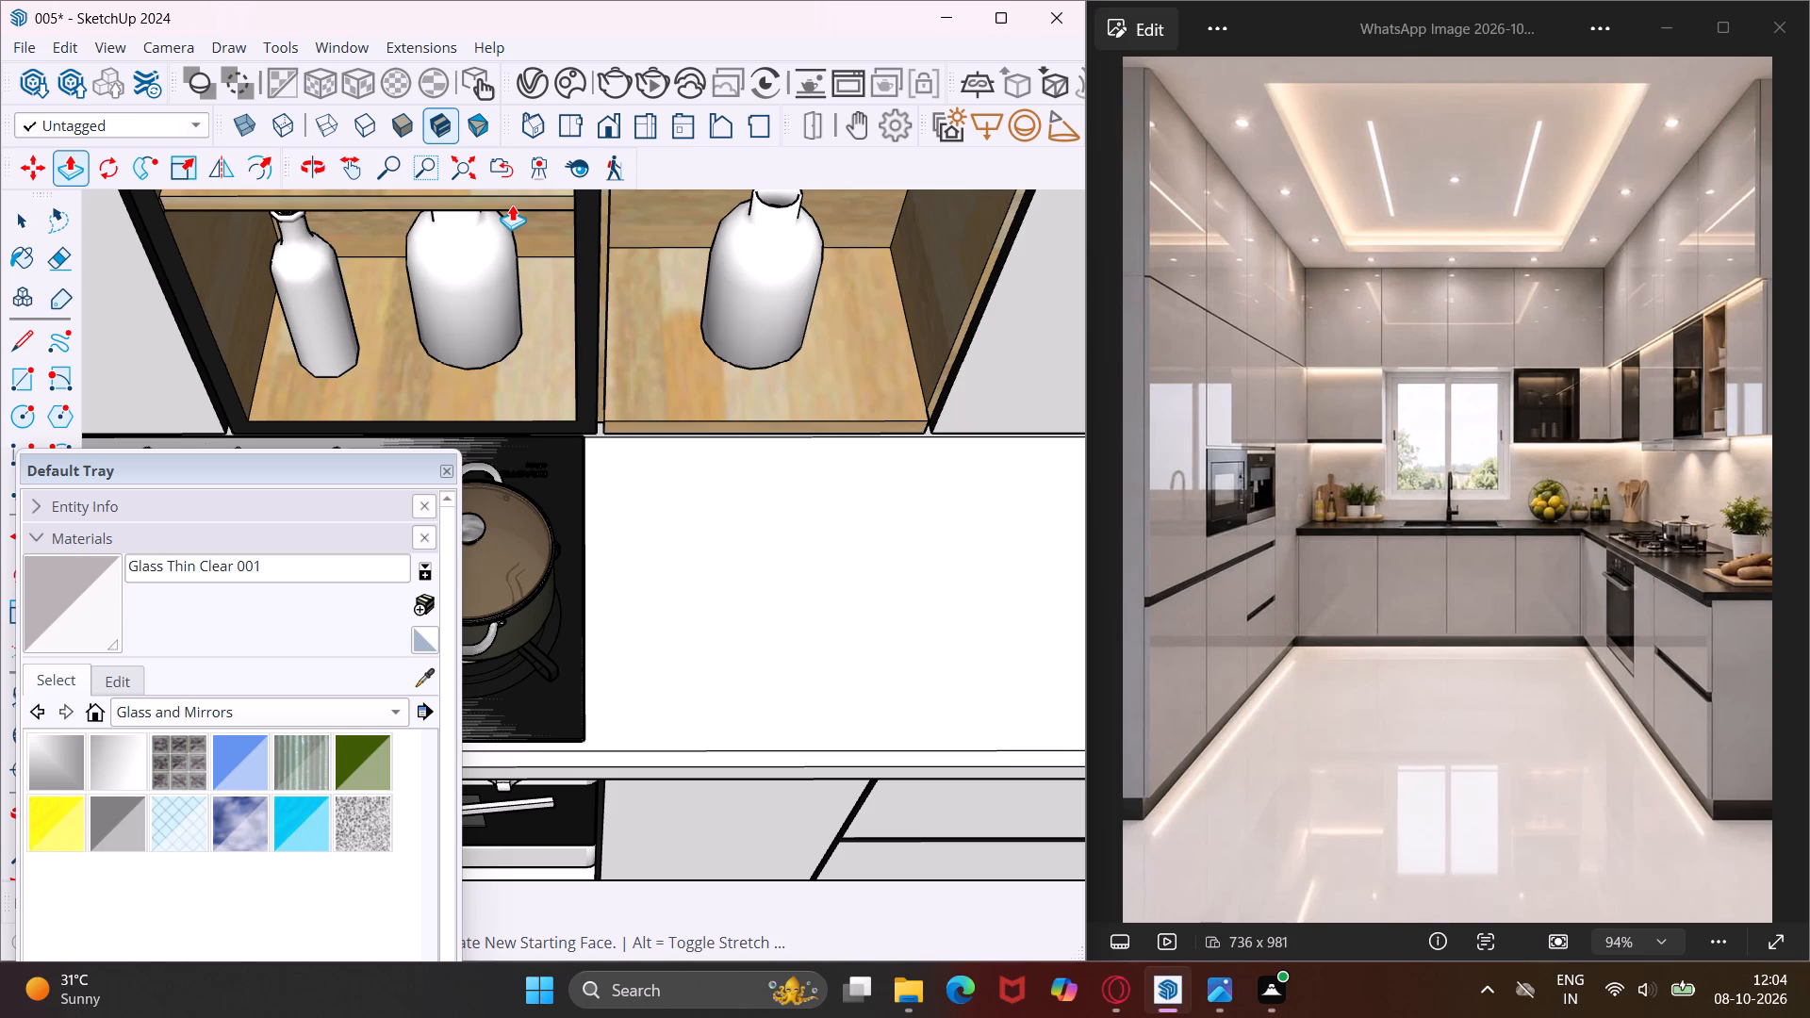
Repeat the 0.2" Push/Pull on the shelf front in the single display cabinet near the room's corner, beside the hob wall's plain cabinets.
scroll(512, 205, "down", 19)
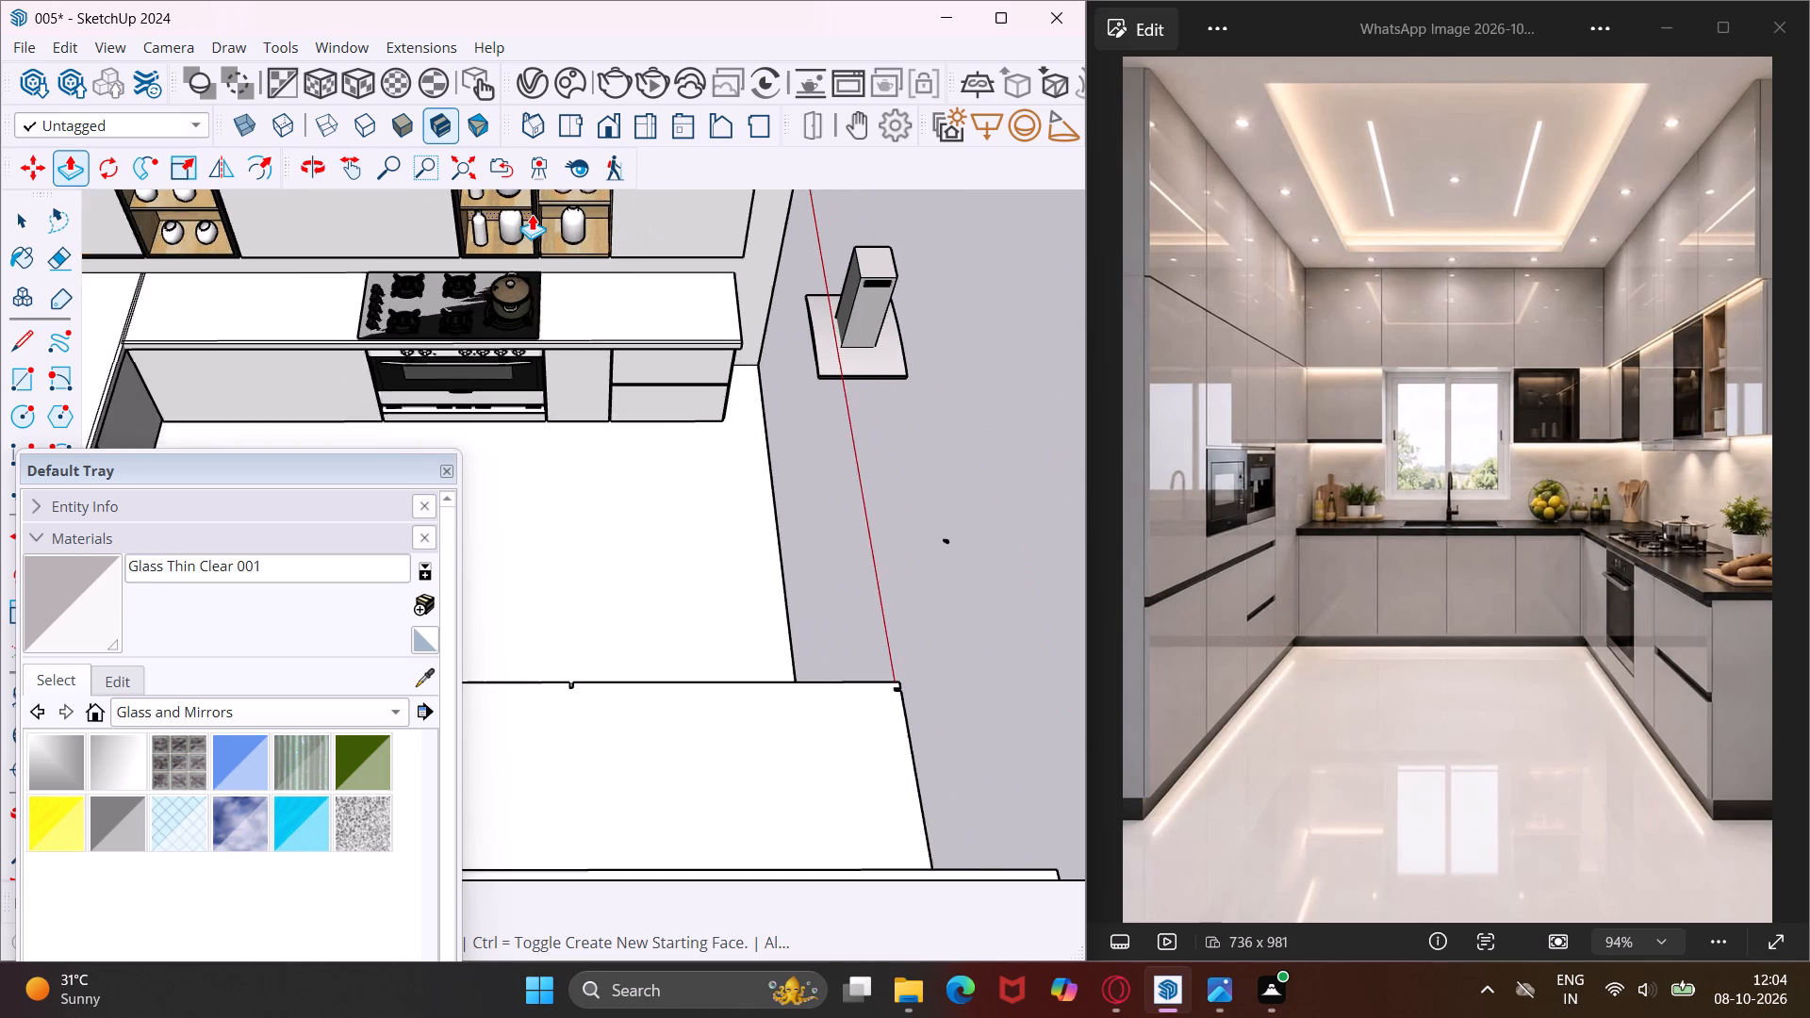
scroll(532, 214, "down", 2)
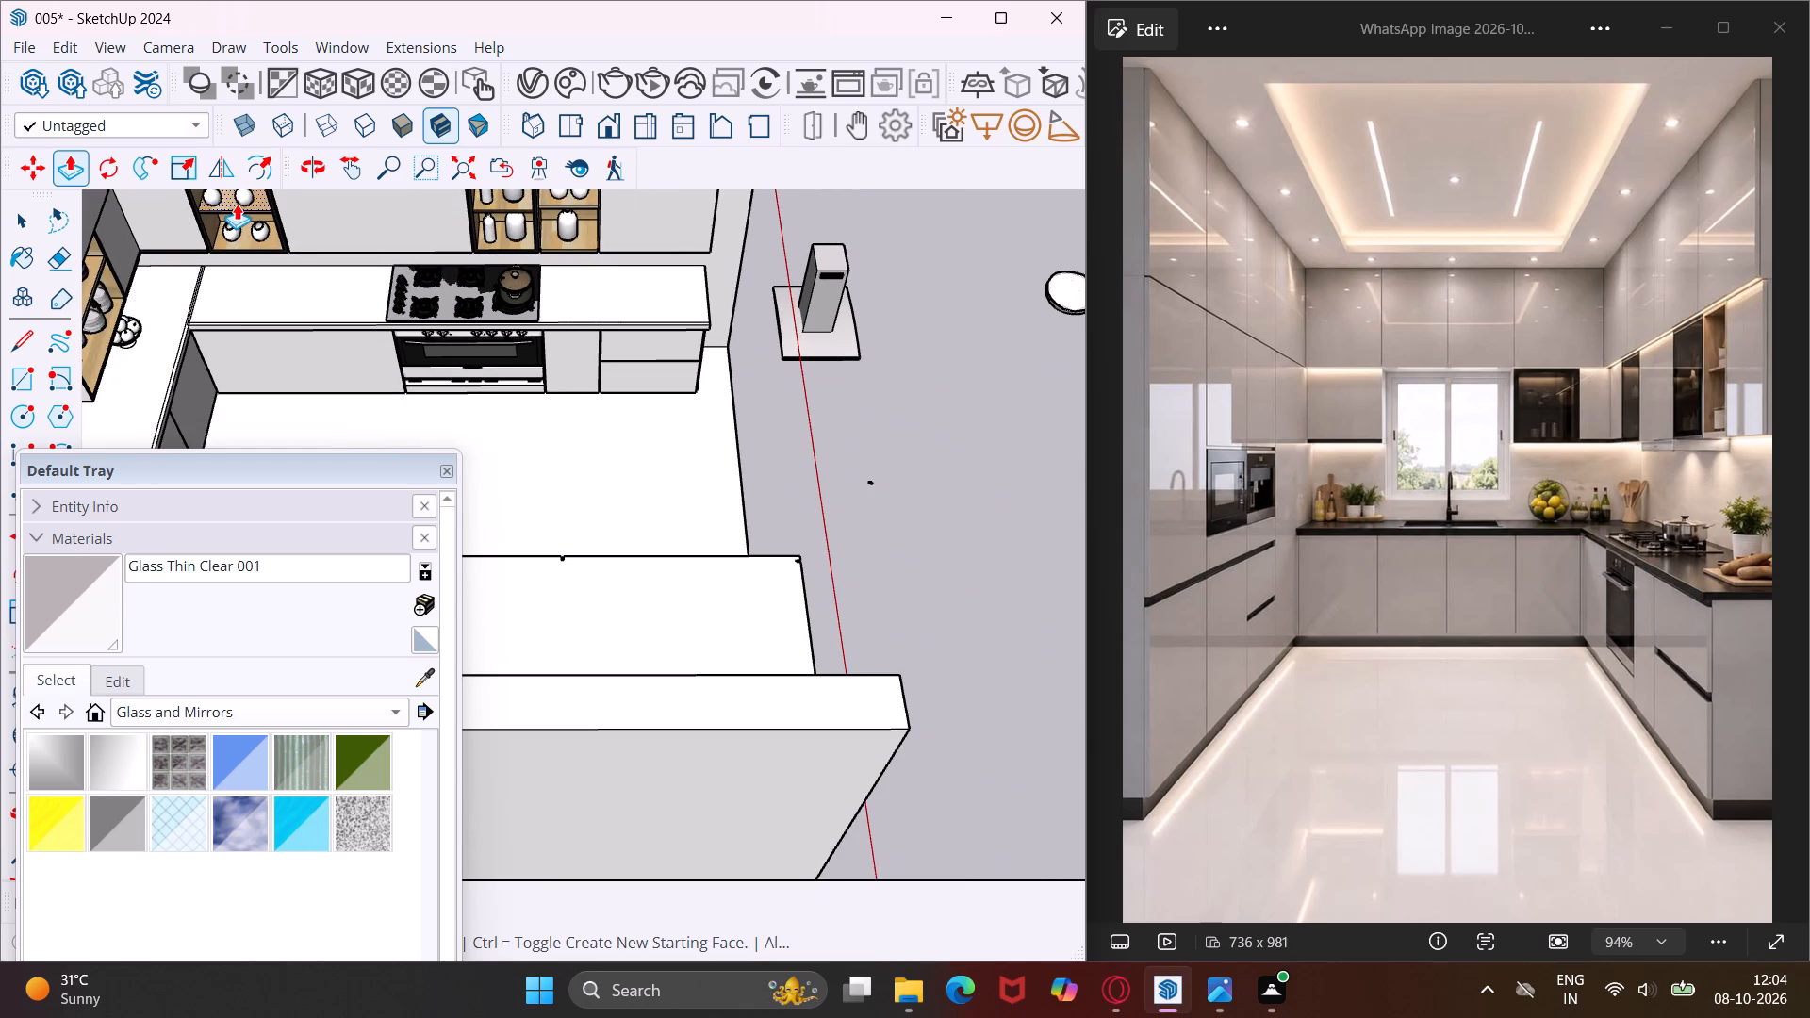
scroll(237, 204, "up", 19)
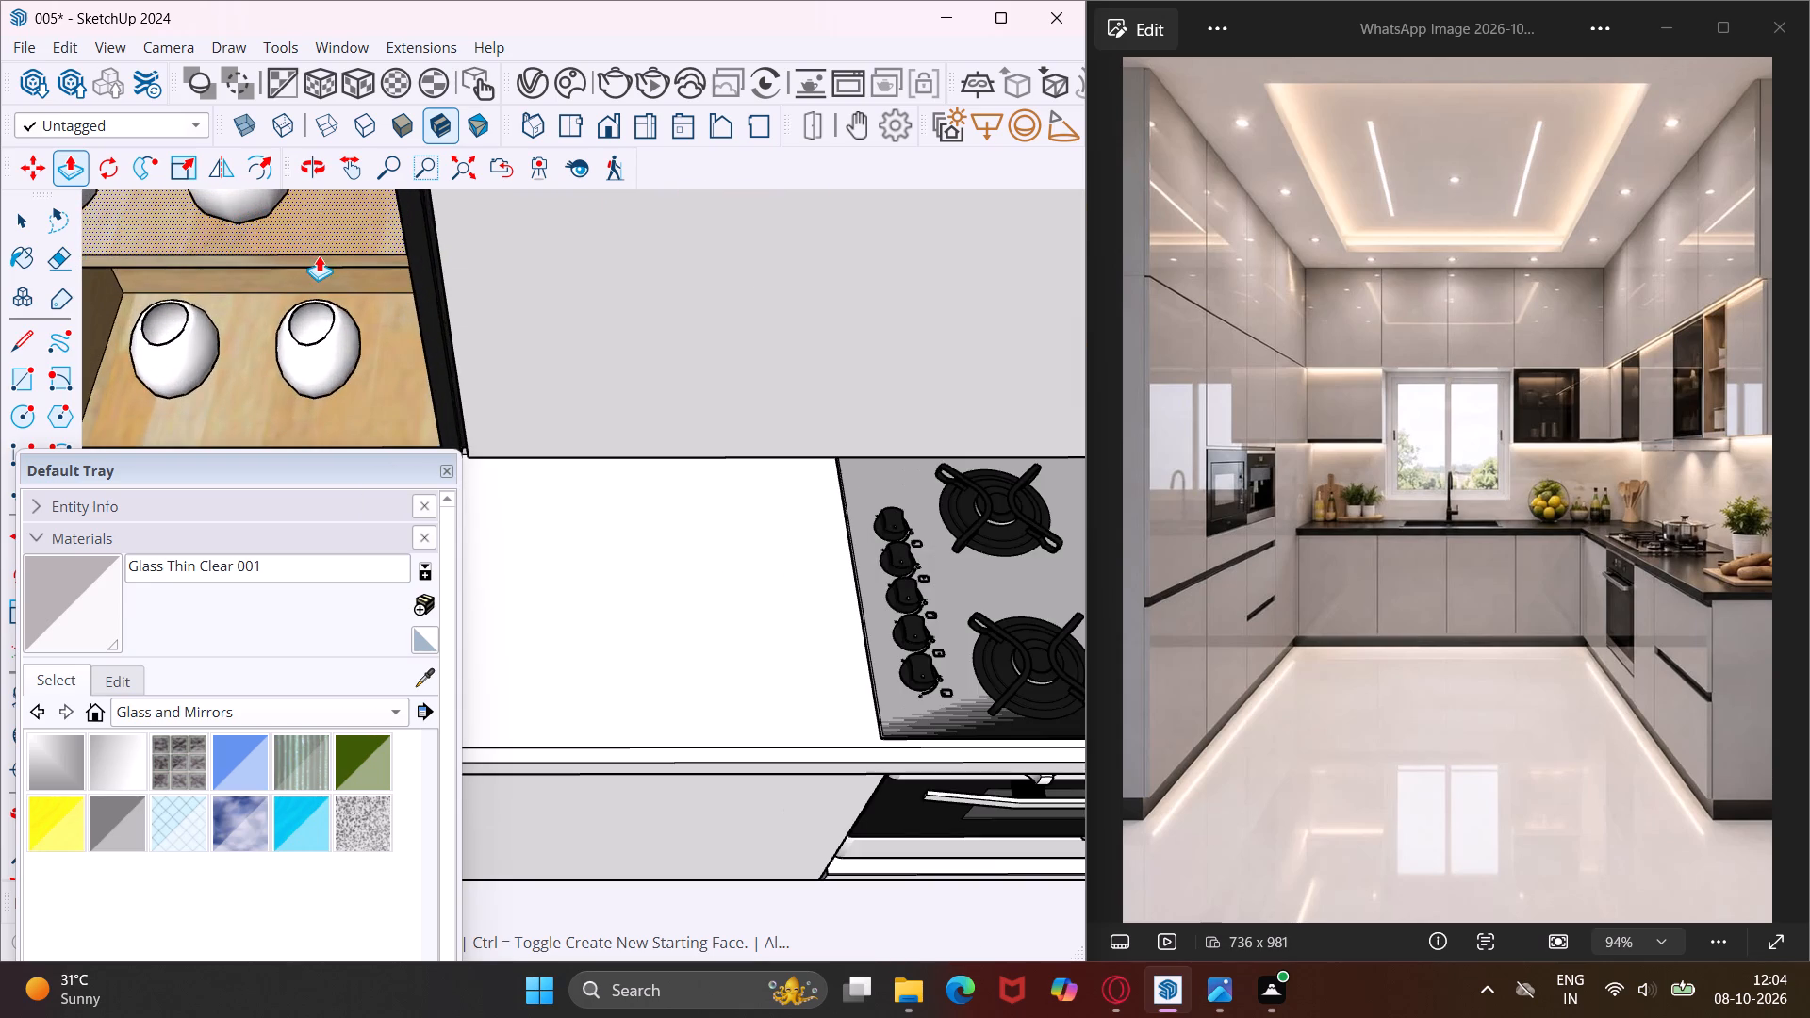
scroll(319, 255, "up", 8)
double_click(335, 266)
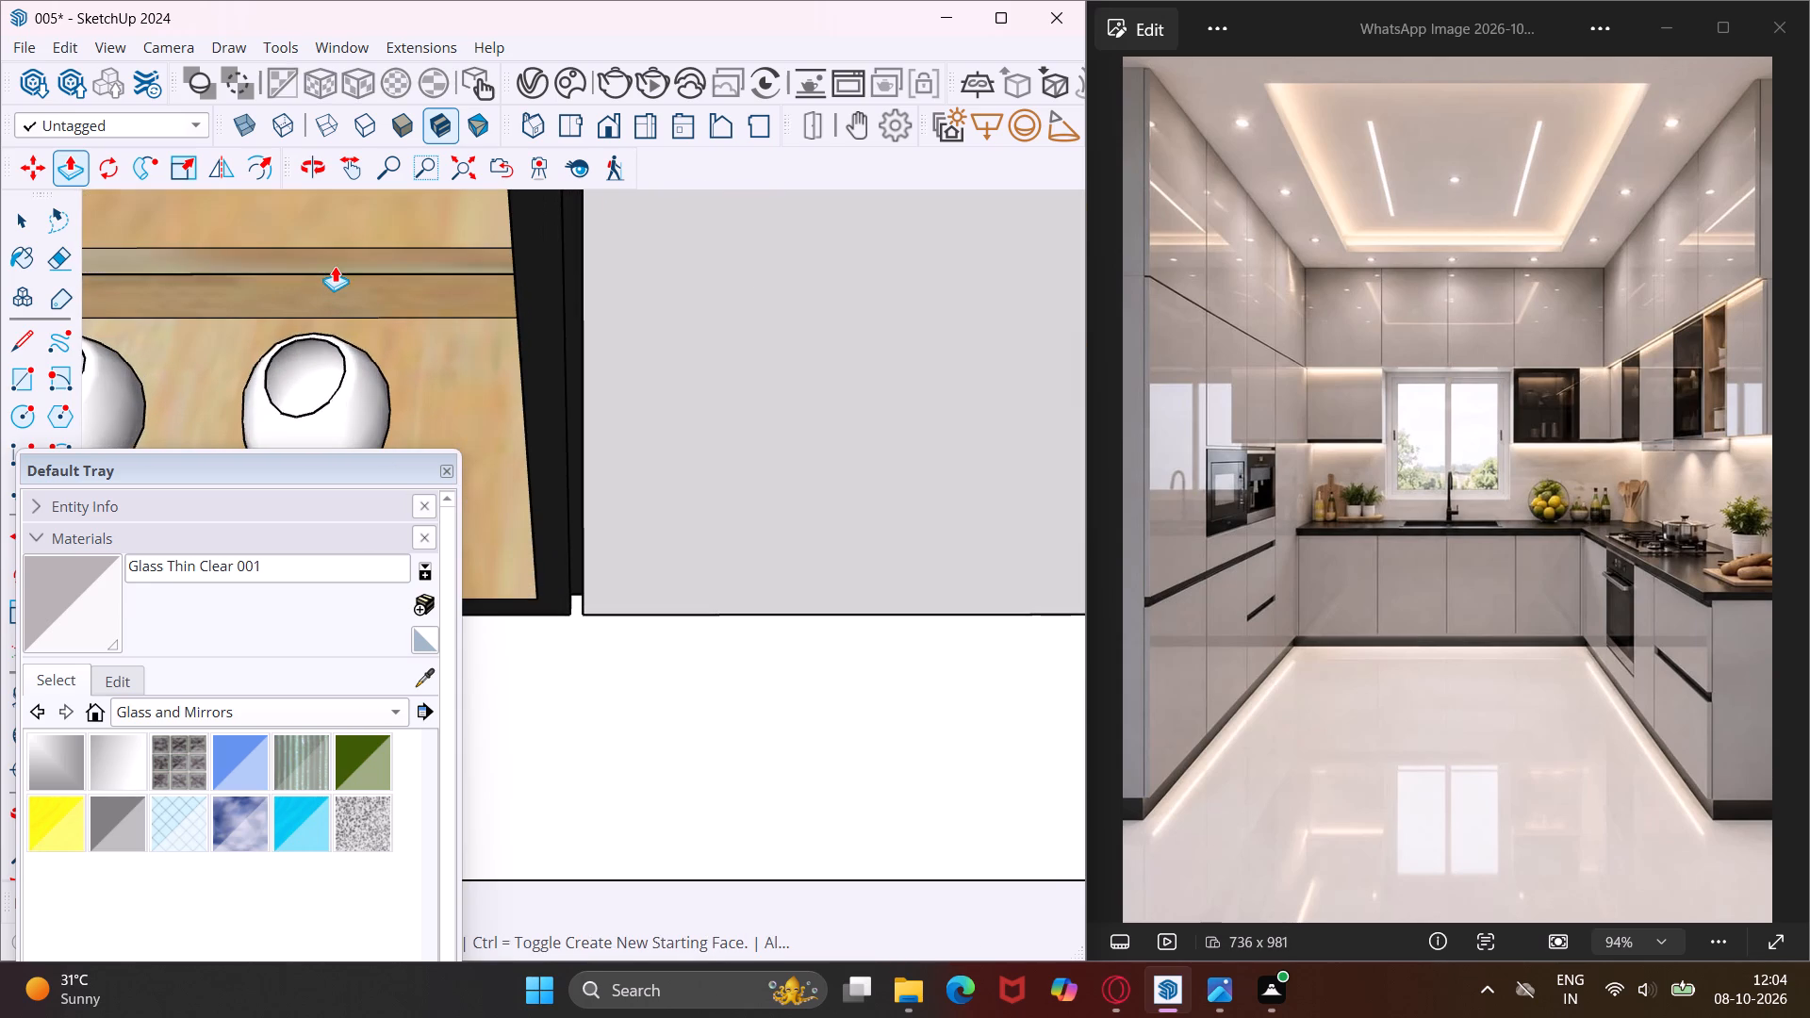
Repeat the 0.2" Push/Pull on the shelf's front edge in the side wall's display cabinet with the bottles.
scroll(335, 265, "down", 20)
scroll(335, 265, "down", 6)
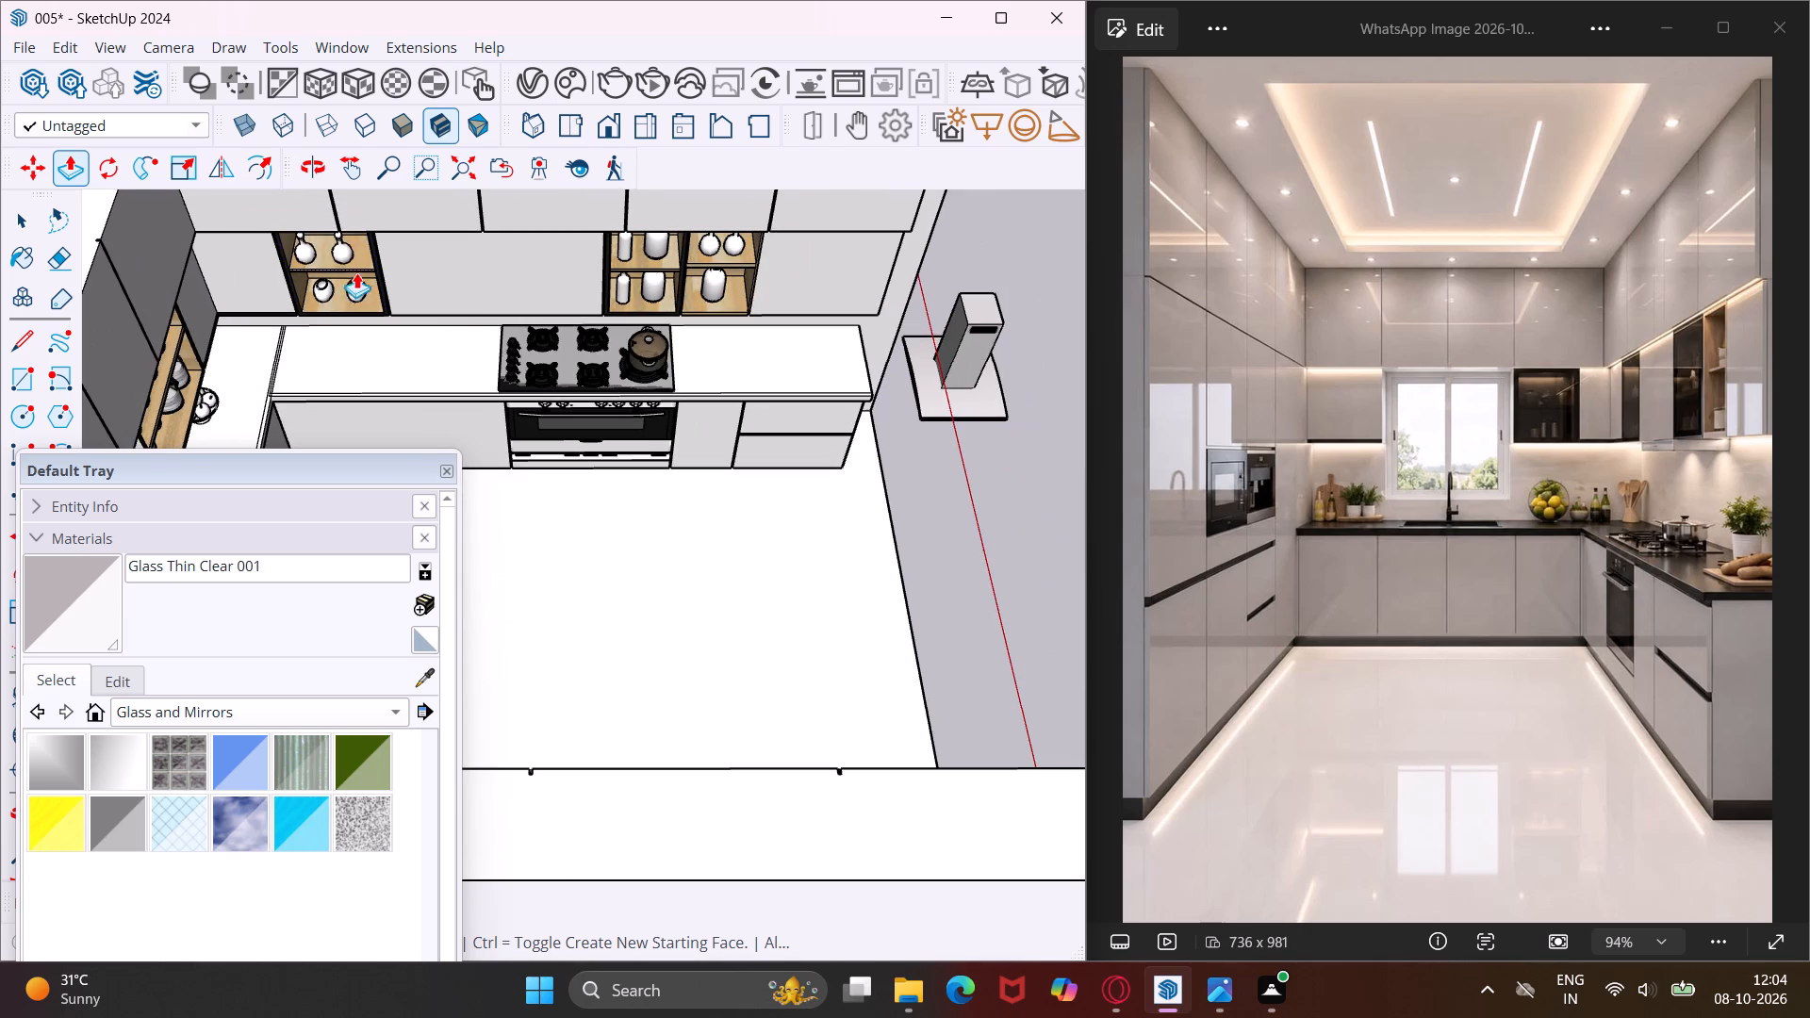
scroll(150, 414, "up", 7)
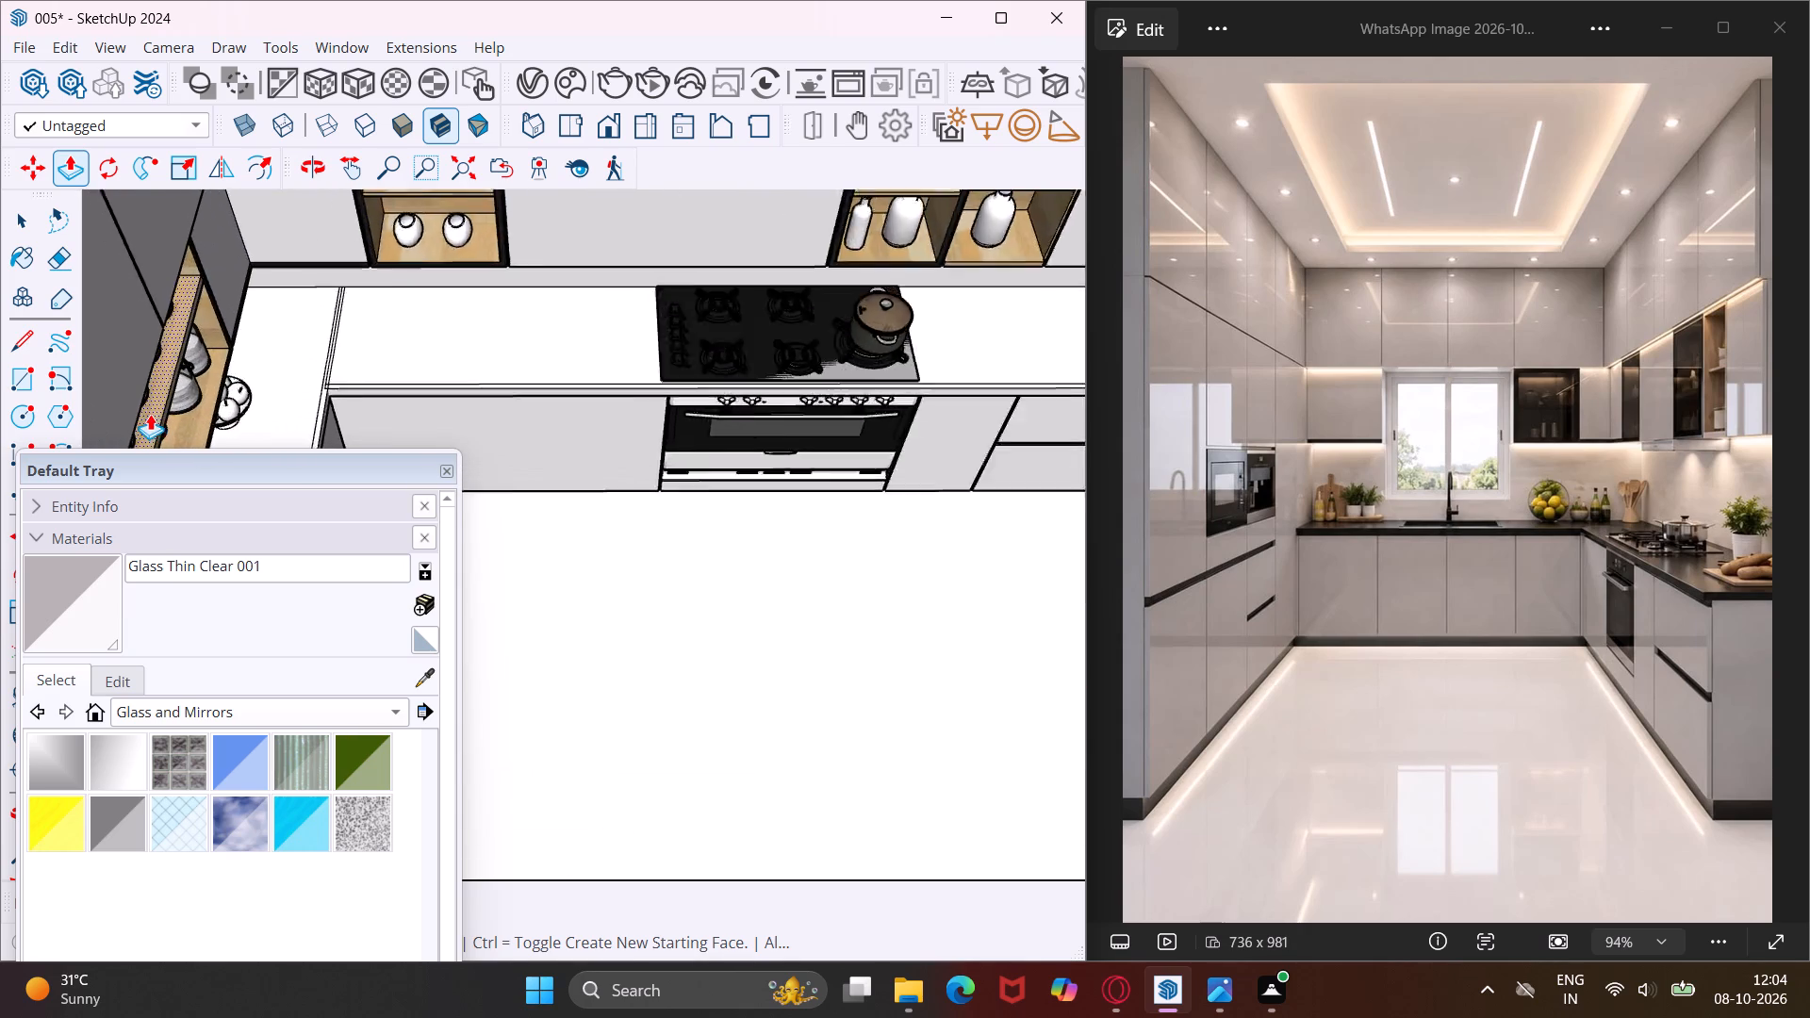
scroll(150, 414, "up", 15)
double_click(213, 375)
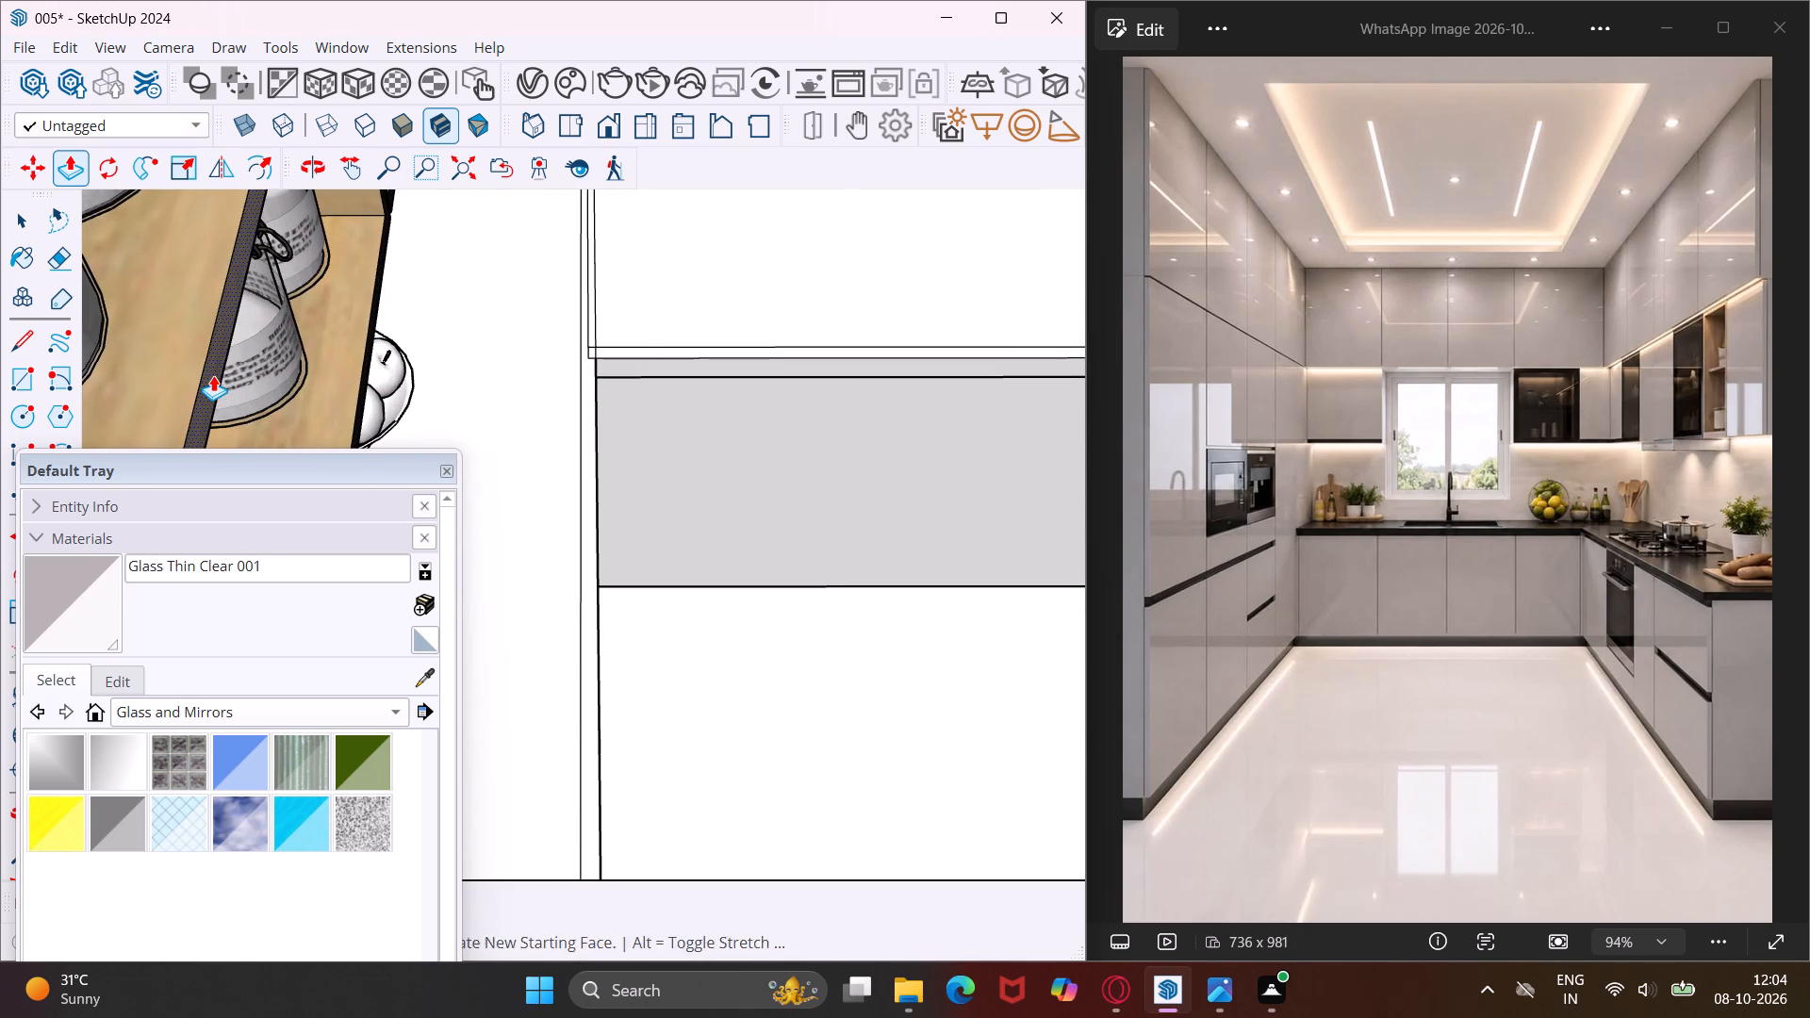
scroll(191, 358, "down", 20)
scroll(191, 358, "down", 4)
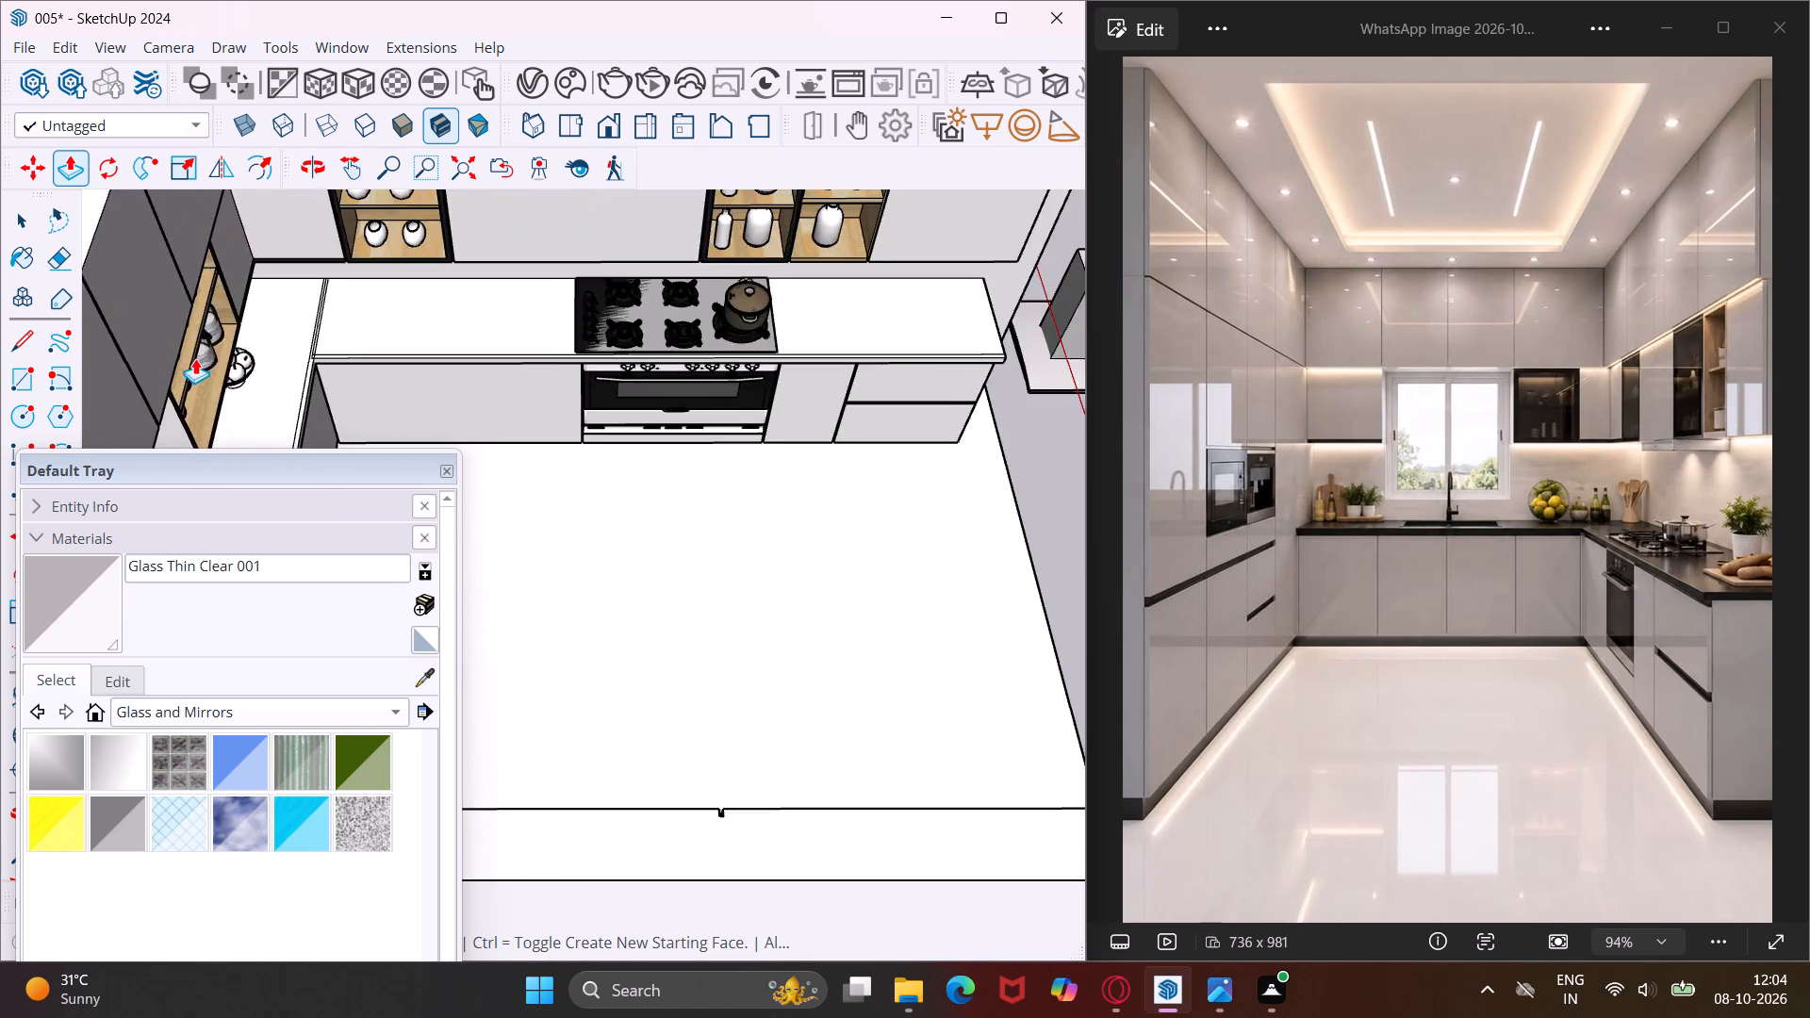
scroll(195, 358, "down", 15)
key("Escape")
Move the nearer loose glass panel by its upper corner into the matching corner of the single black-framed cabinet opening near the room's corner.
key("space")
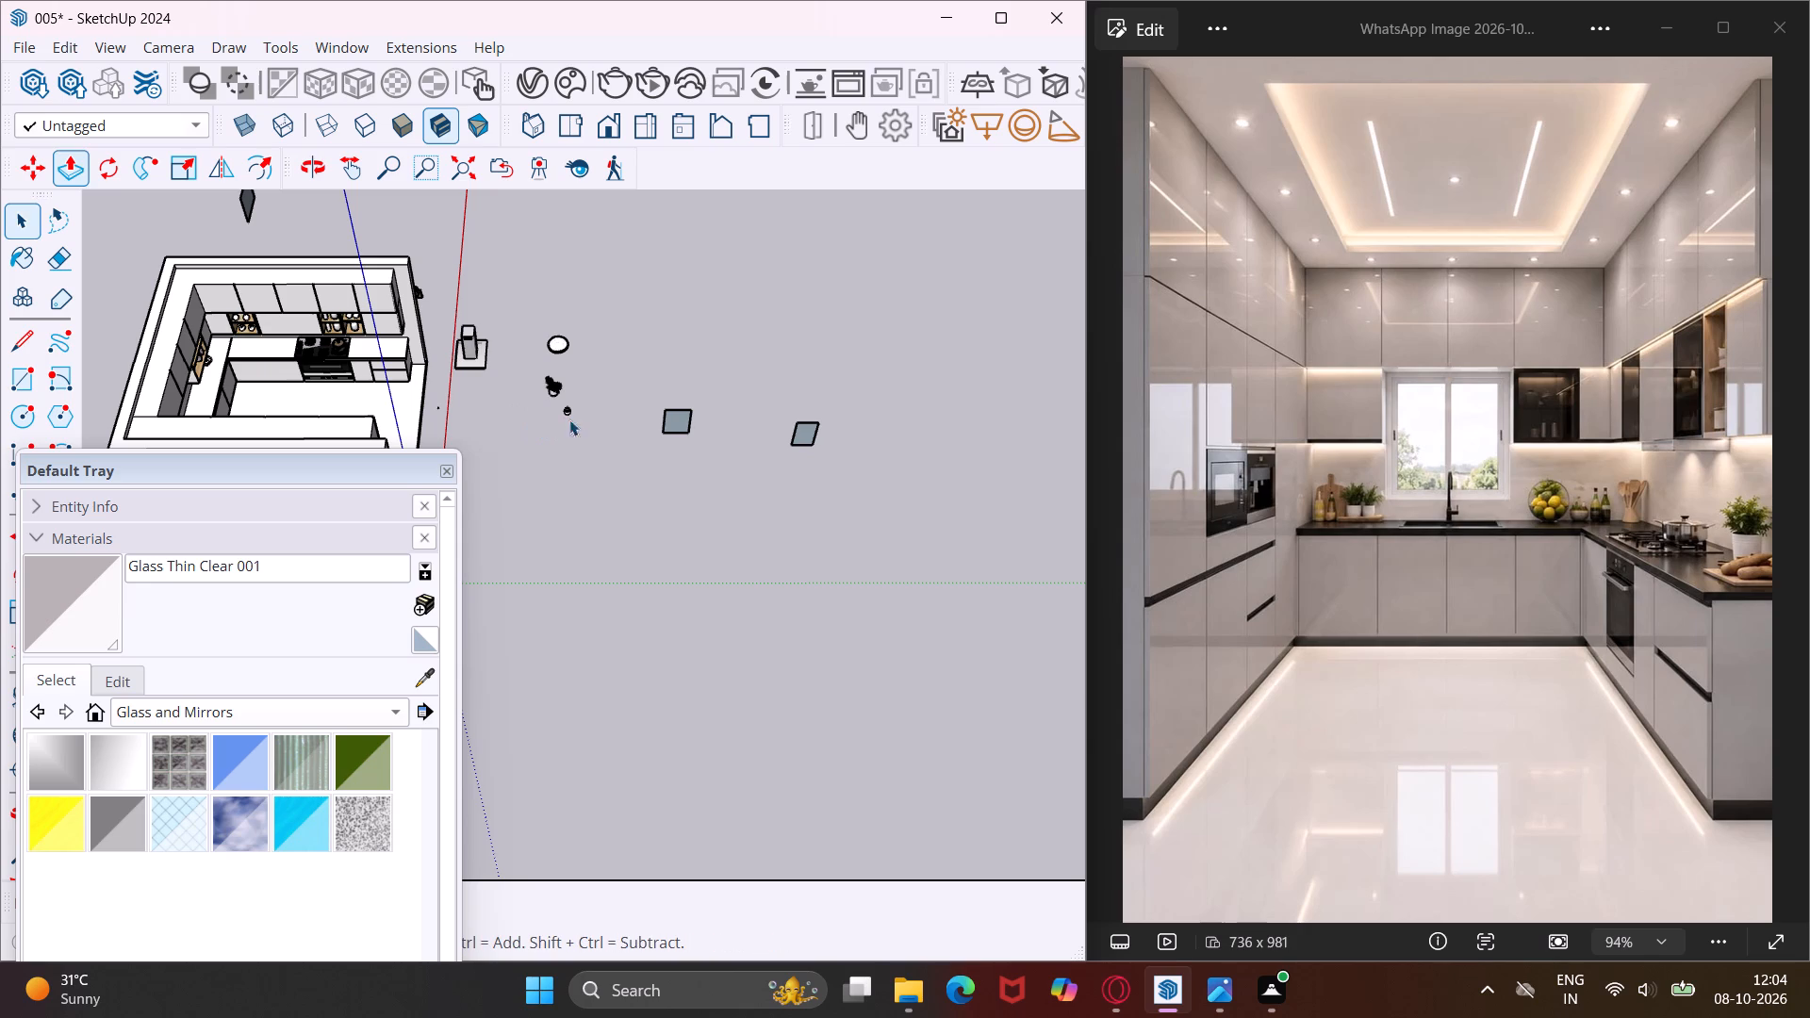
left_click_drag(713, 390, 653, 459)
scroll(669, 412, "up", 5)
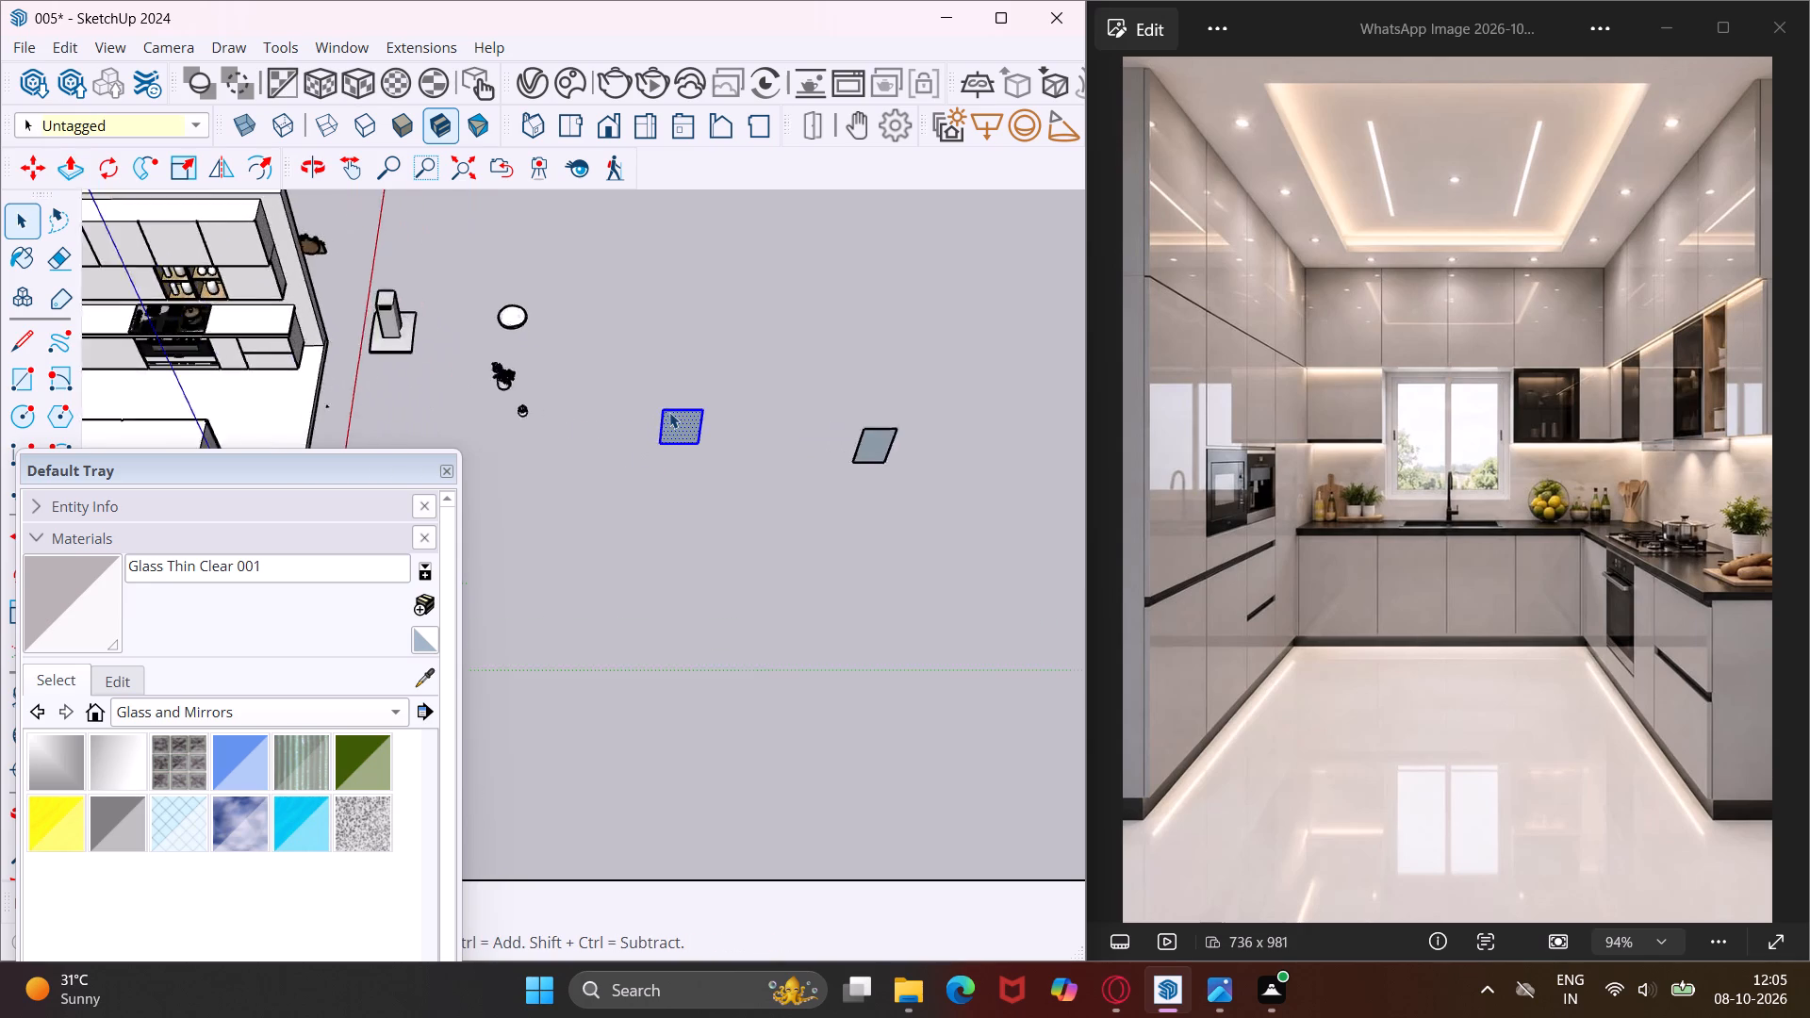
scroll(669, 412, "up", 9)
key("m")
scroll(655, 407, "up", 3)
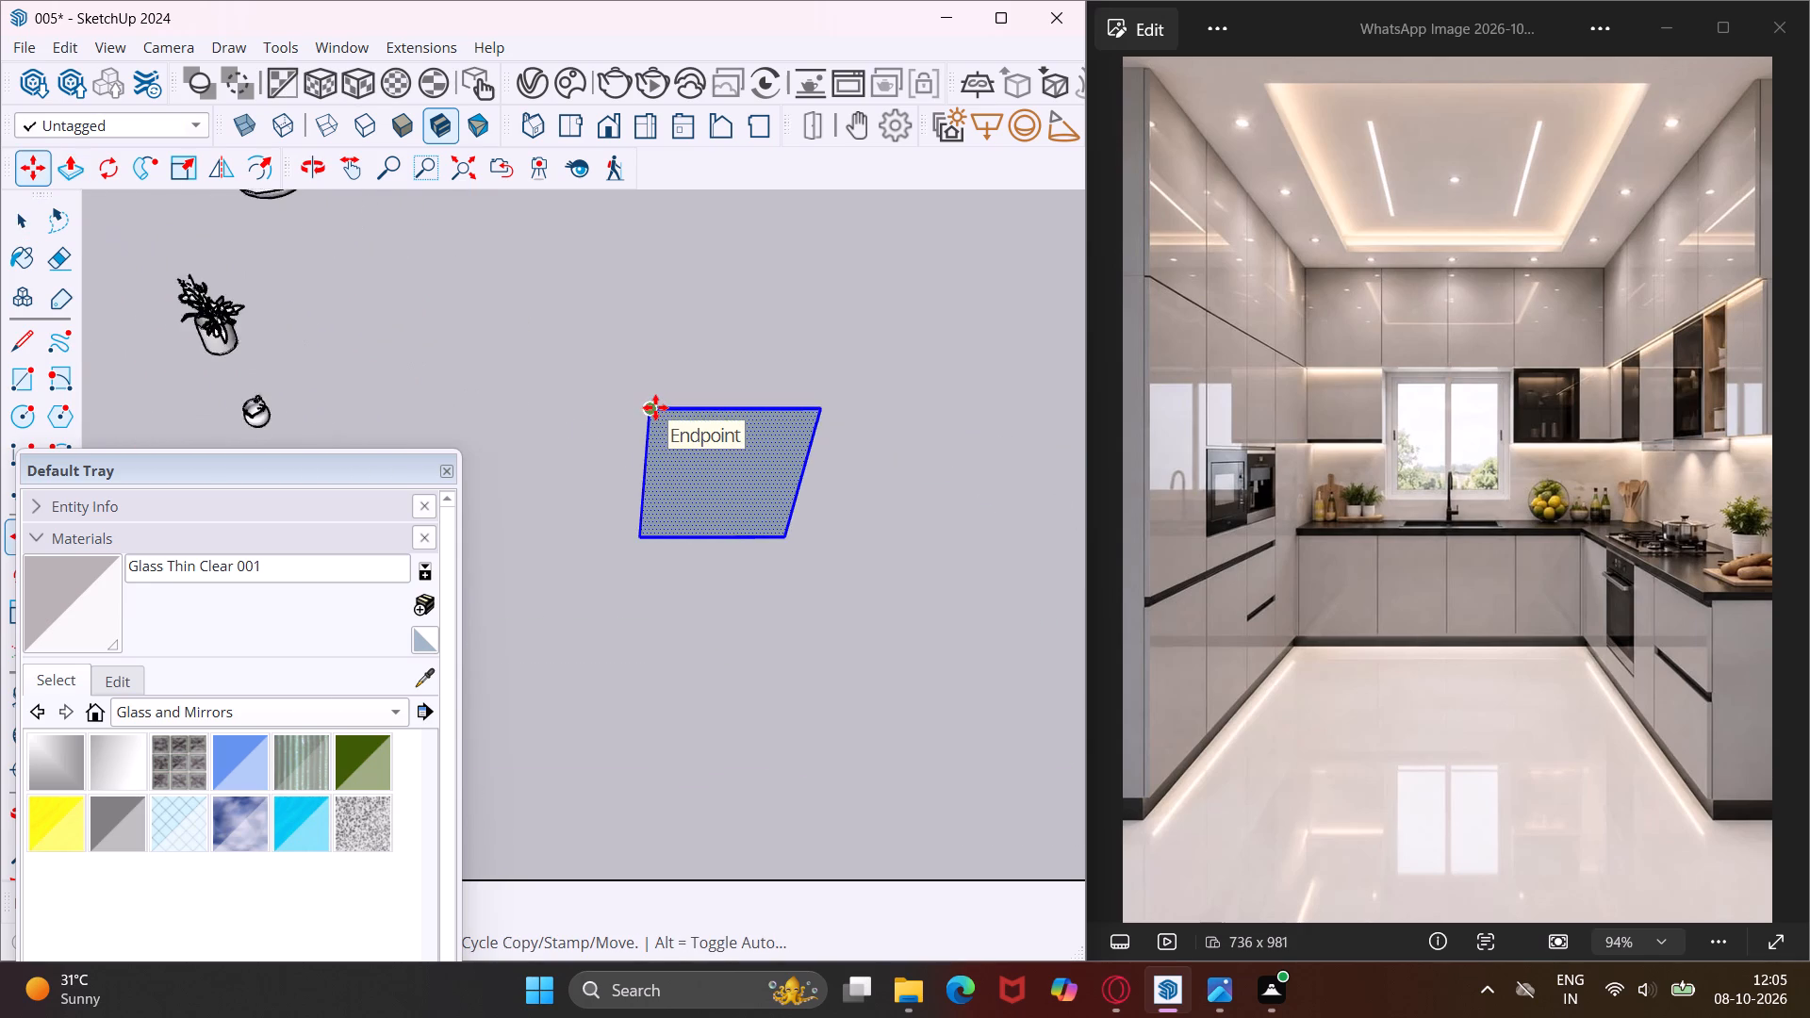
scroll(655, 407, "up", 14)
scroll(651, 408, "down", 4)
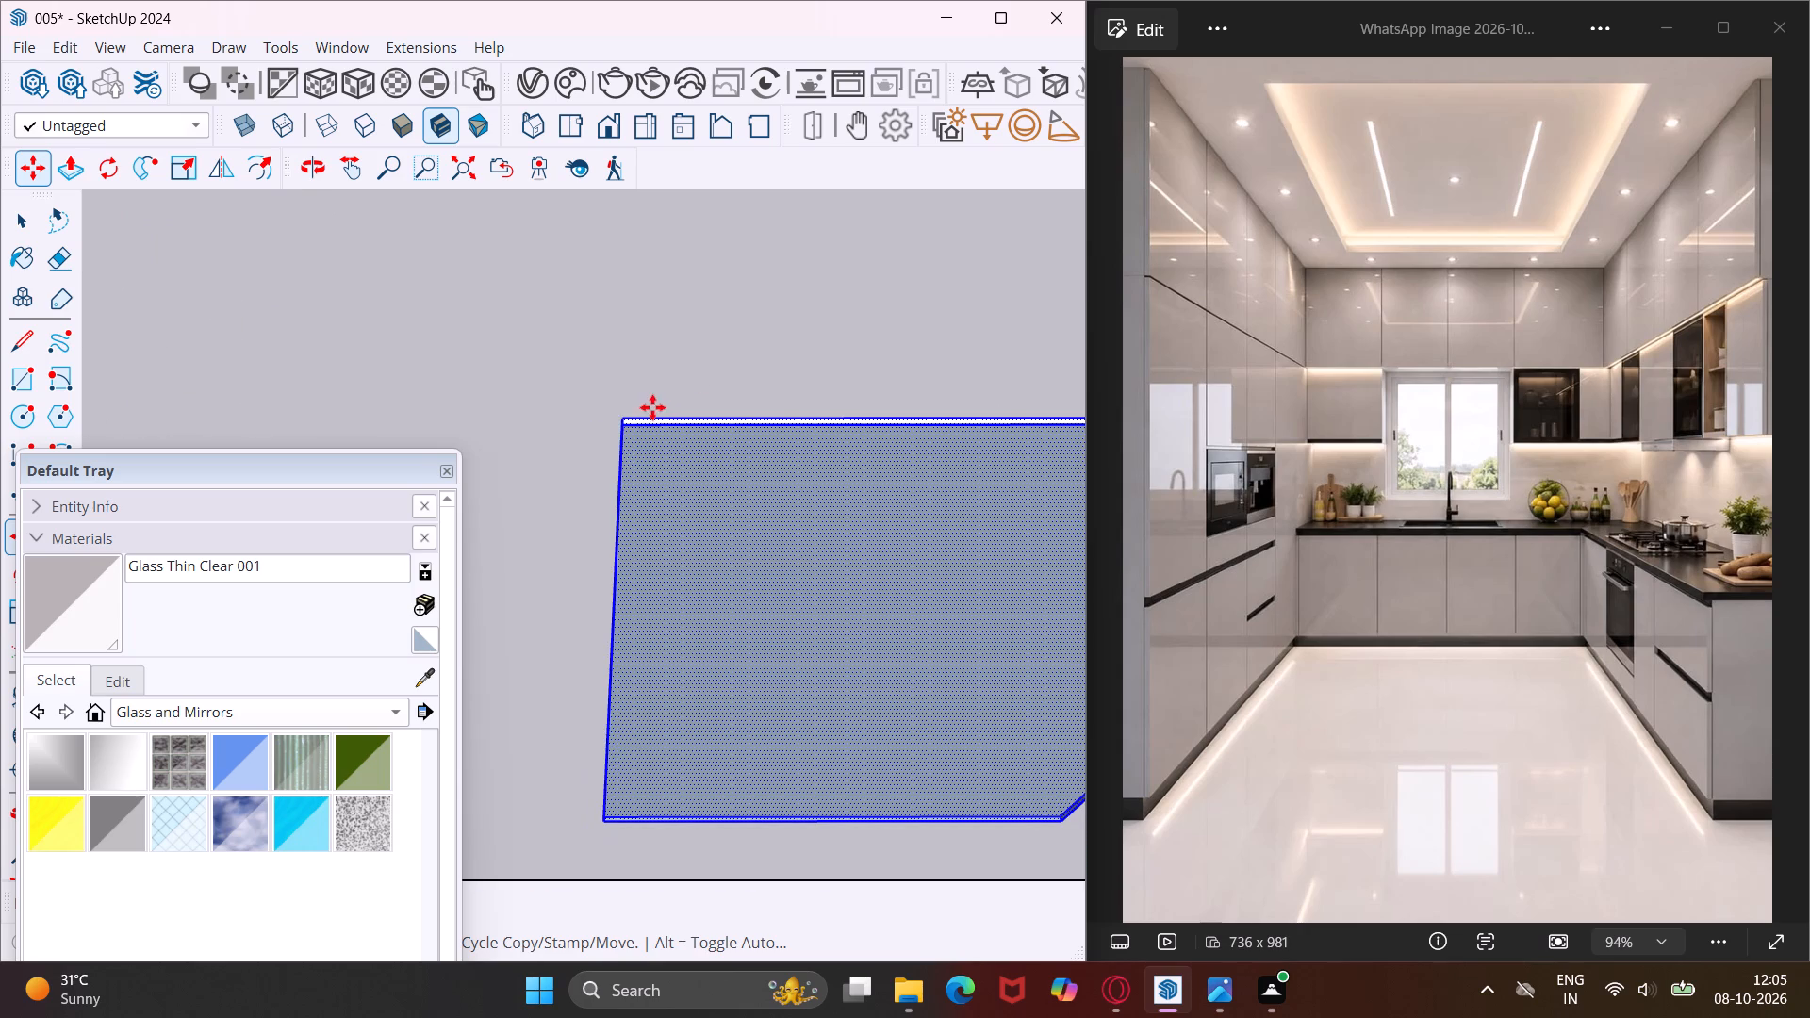
scroll(625, 421, "up", 4)
left_click(617, 419)
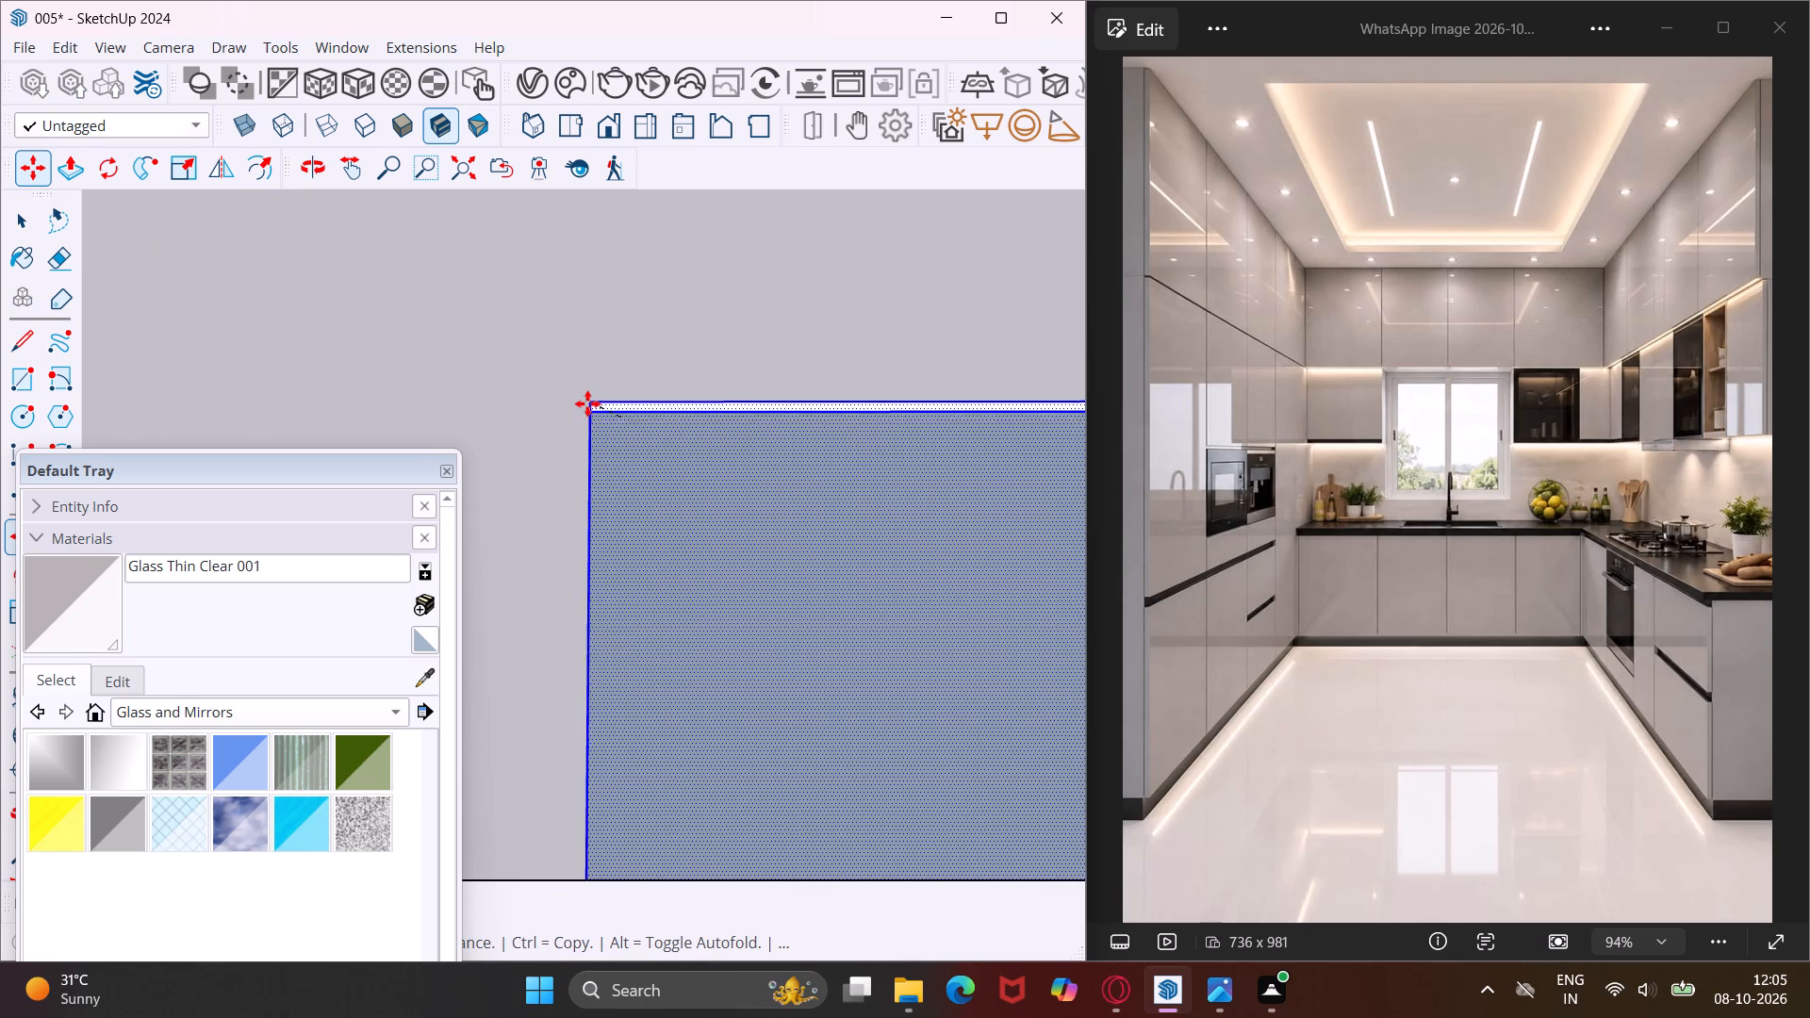
scroll(587, 403, "down", 20)
scroll(587, 403, "down", 18)
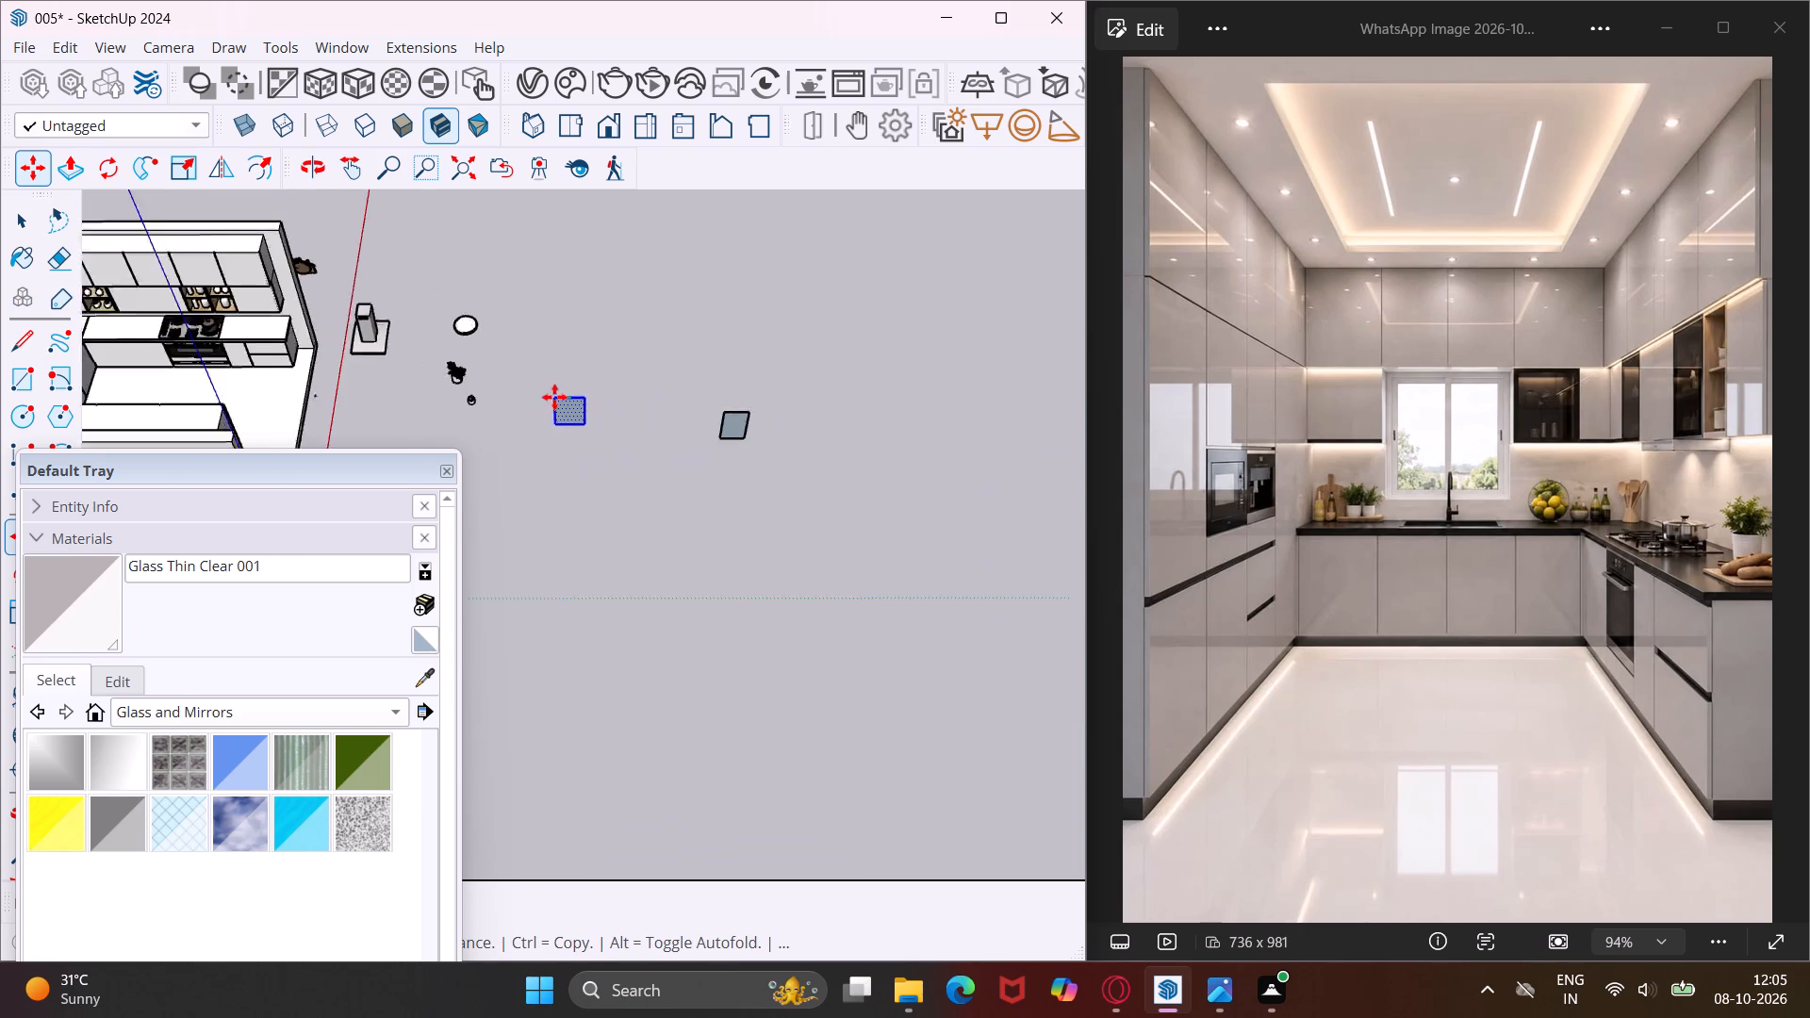
scroll(554, 397, "down", 2)
scroll(250, 325, "up", 8)
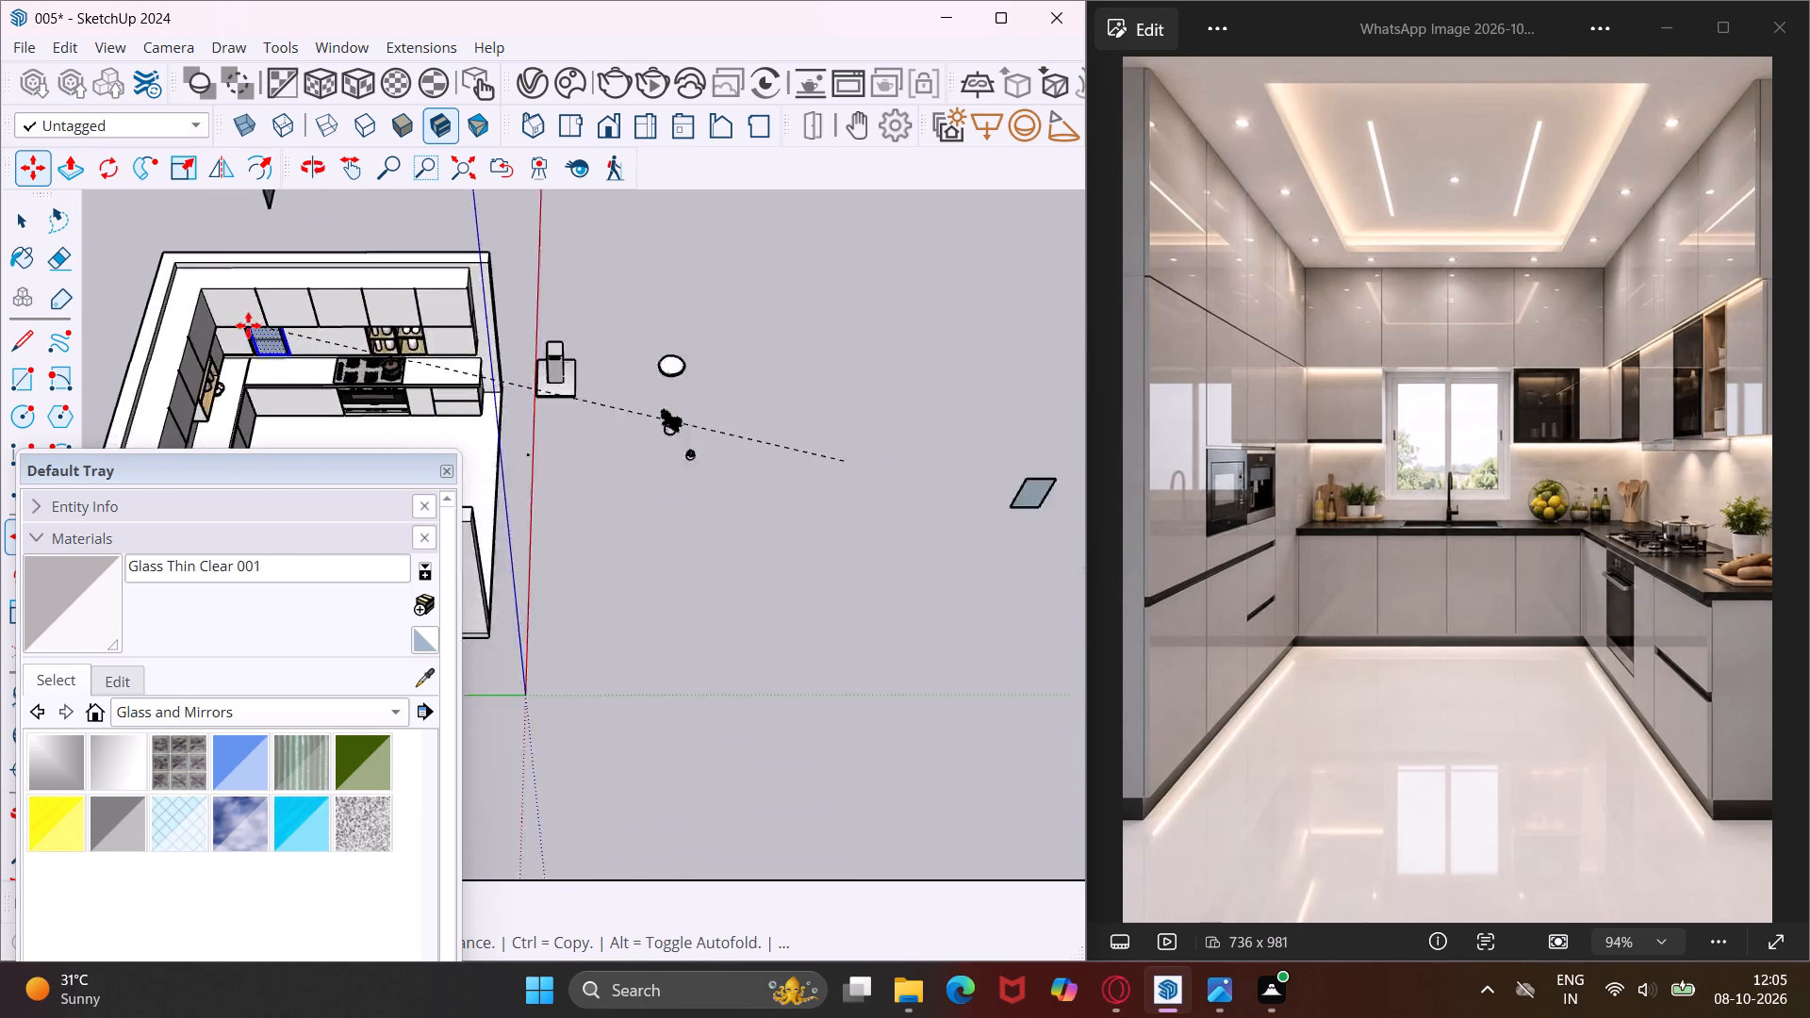
scroll(248, 325, "up", 14)
middle_click_drag(243, 344, 287, 311)
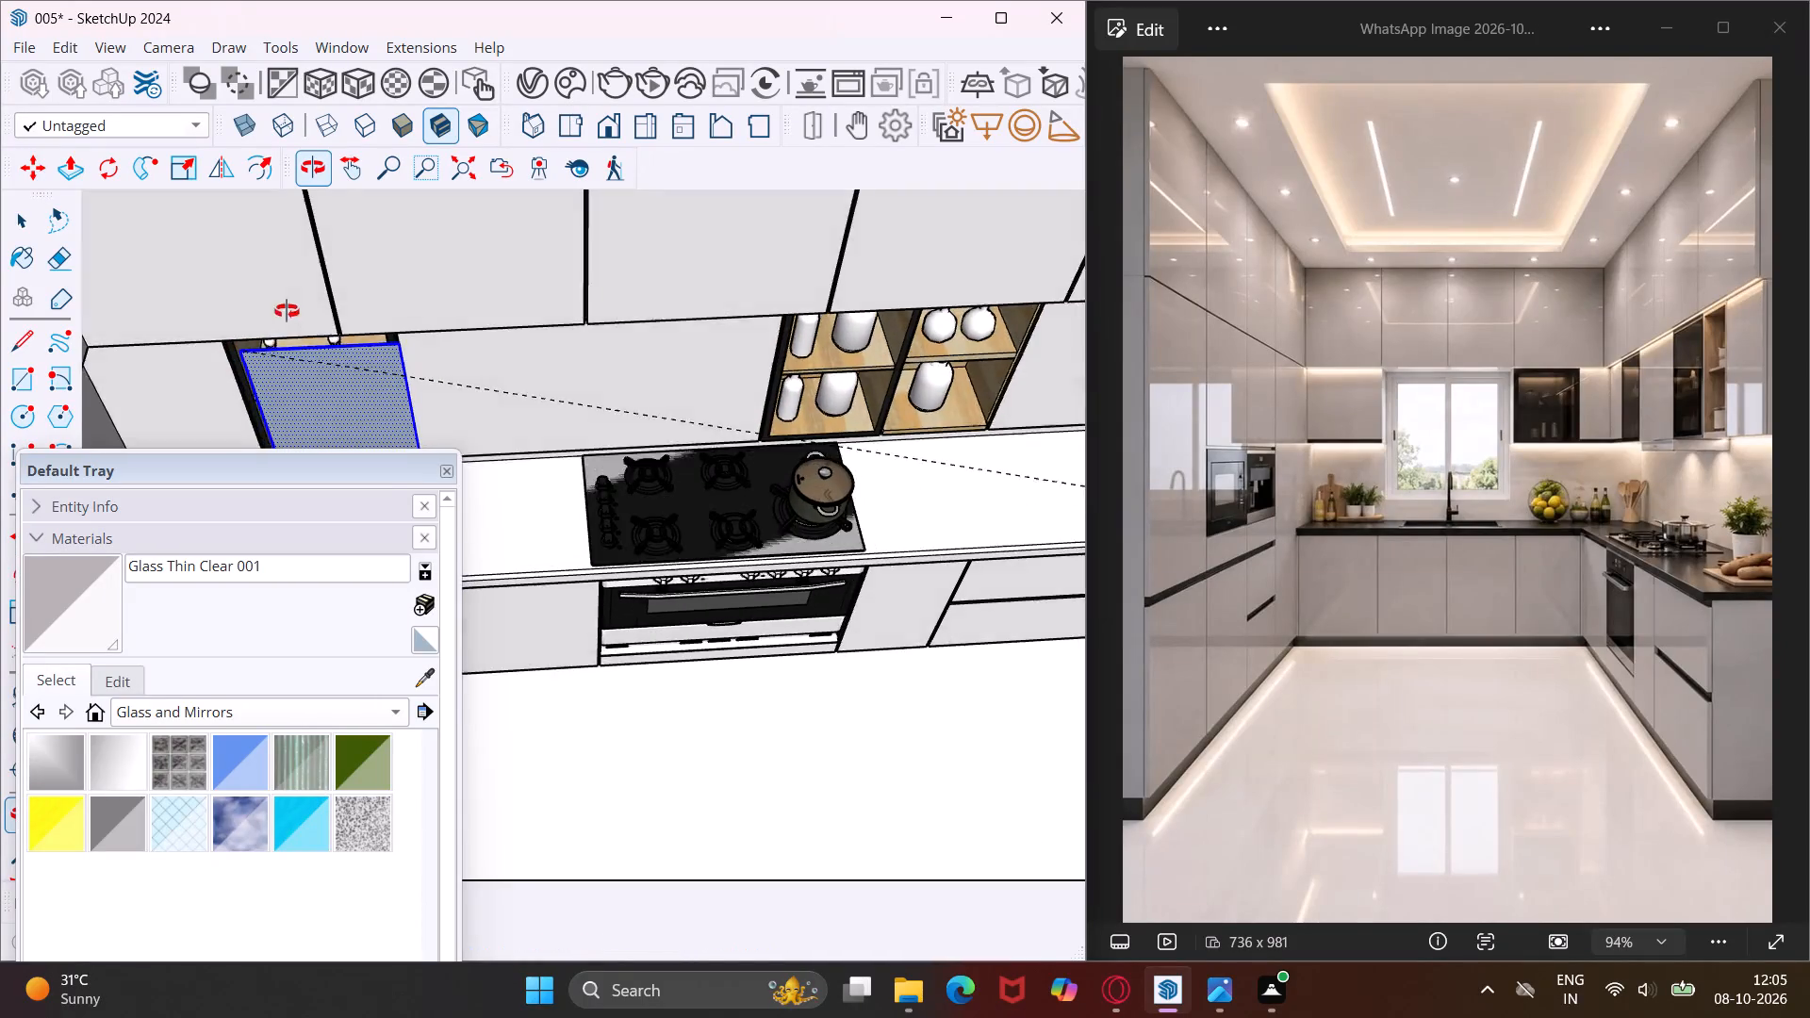
middle_click_drag(287, 311, 399, 227)
scroll(218, 371, "up", 2)
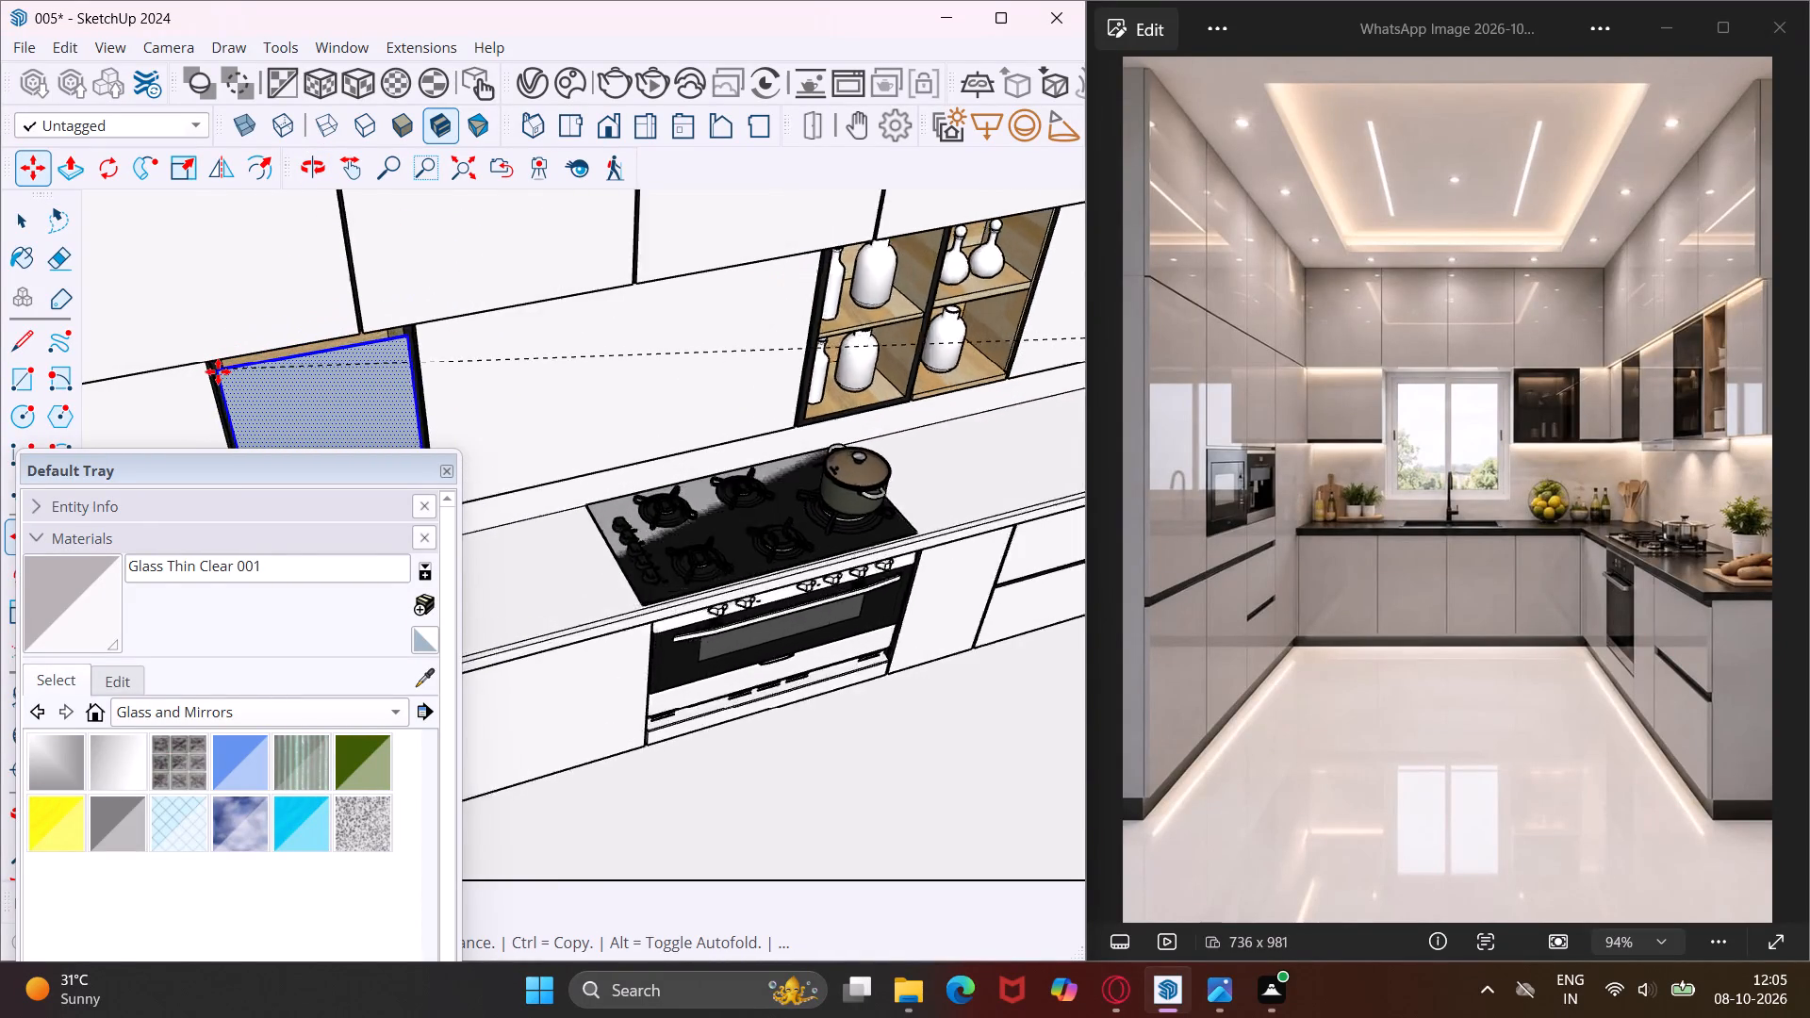
scroll(218, 371, "up", 17)
middle_click_drag(218, 371, 270, 286)
middle_click_drag(234, 247, 235, 229)
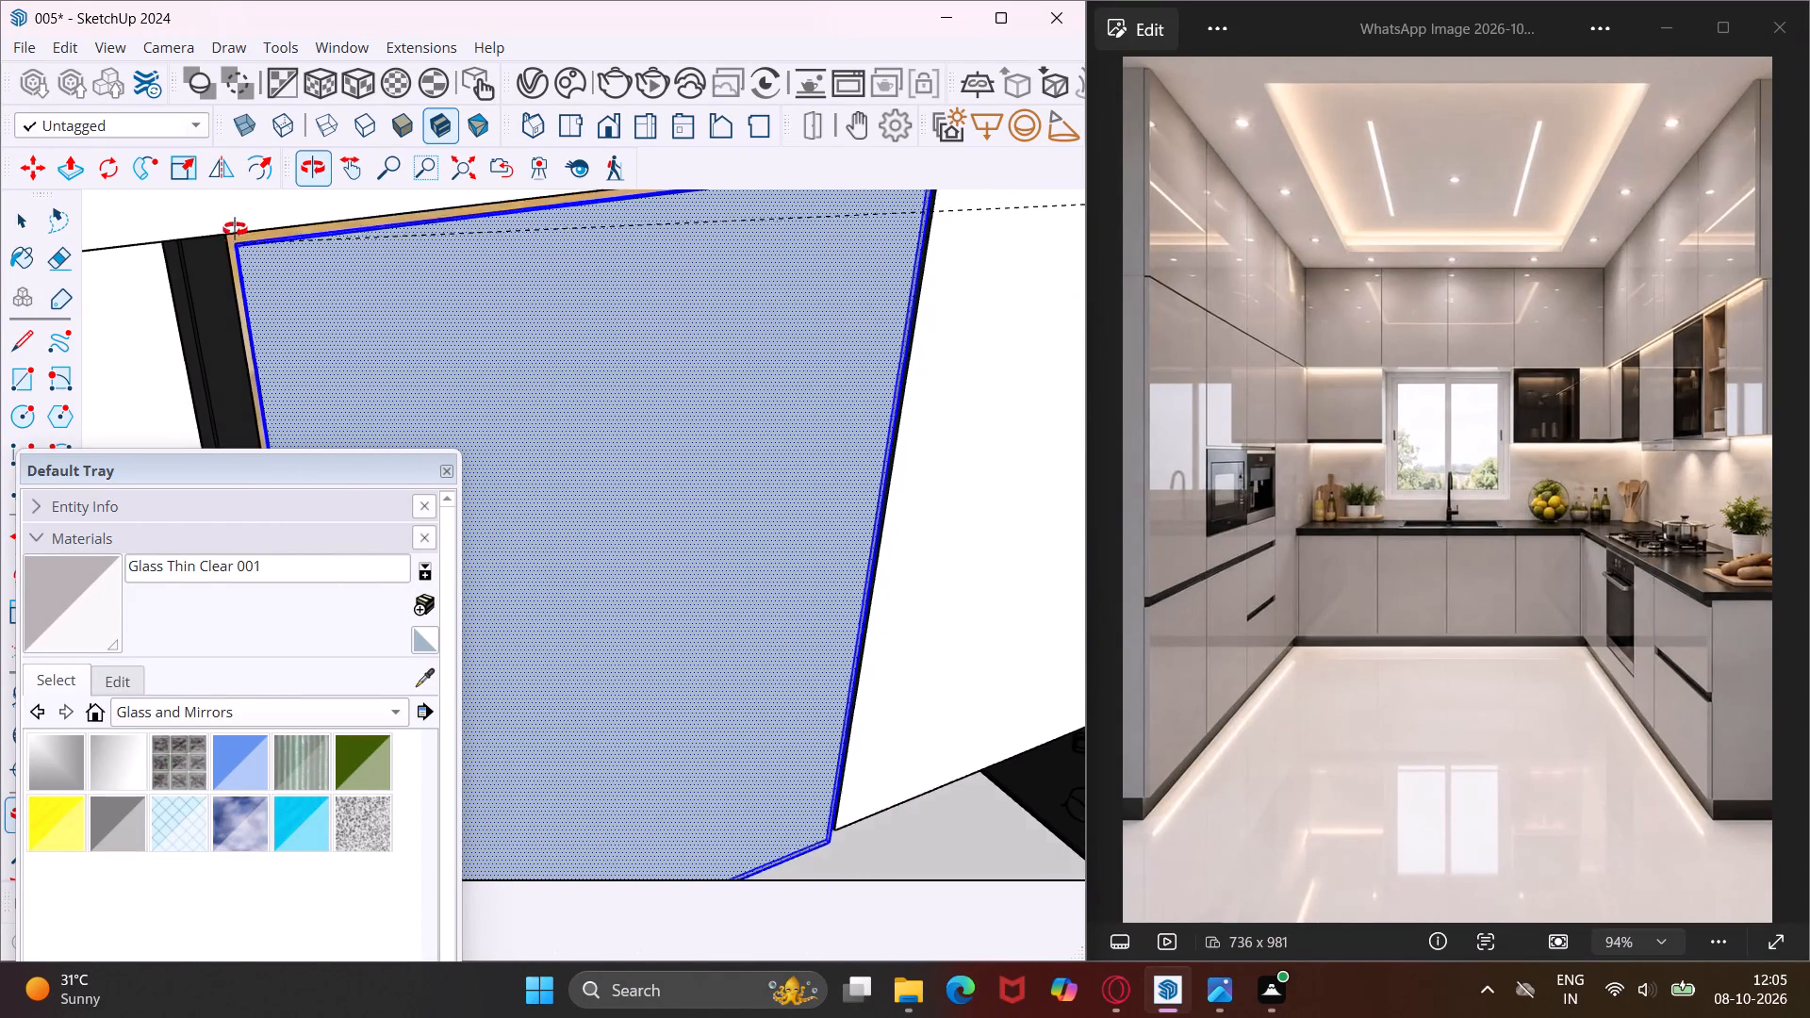
middle_click_drag(235, 229, 247, 192)
middle_click_drag(248, 192, 247, 228)
scroll(246, 231, "up", 9)
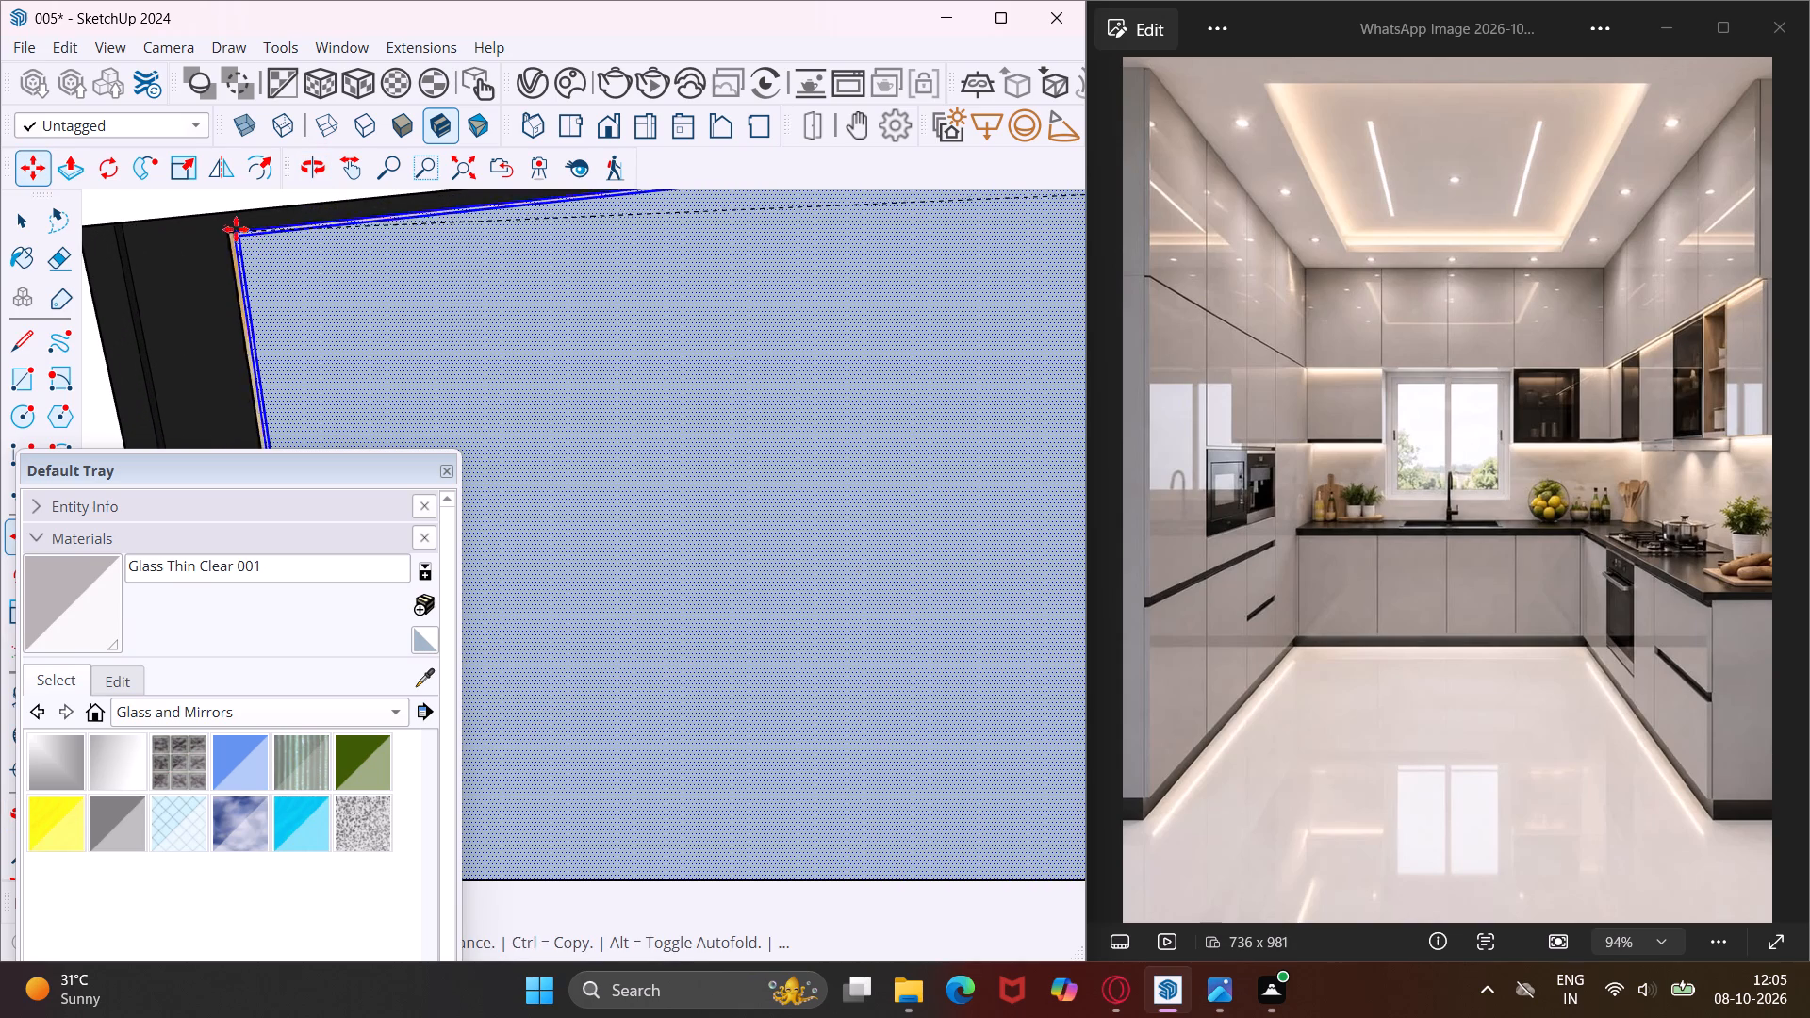
left_click(236, 228)
scroll(221, 229, "down", 16)
middle_click_drag(436, 298, 283, 337)
scroll(255, 315, "down", 20)
scroll(255, 315, "down", 3)
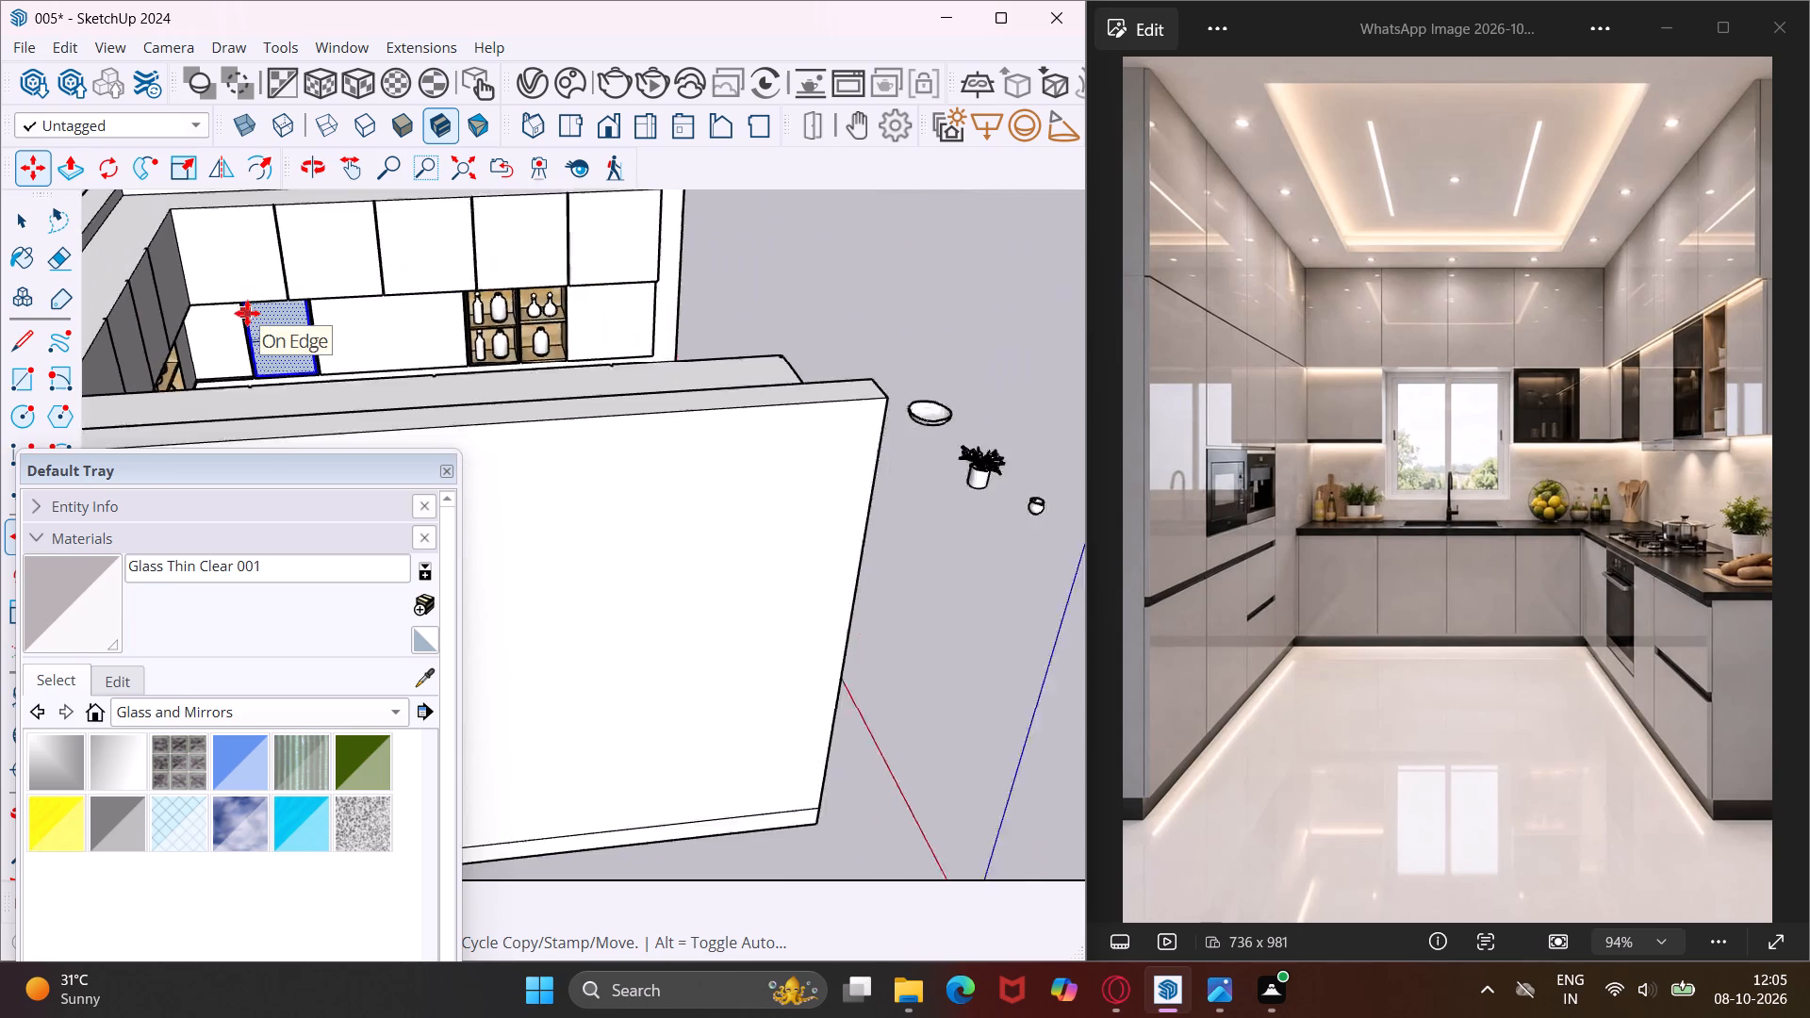
scroll(247, 313, "down", 12)
key("Escape")
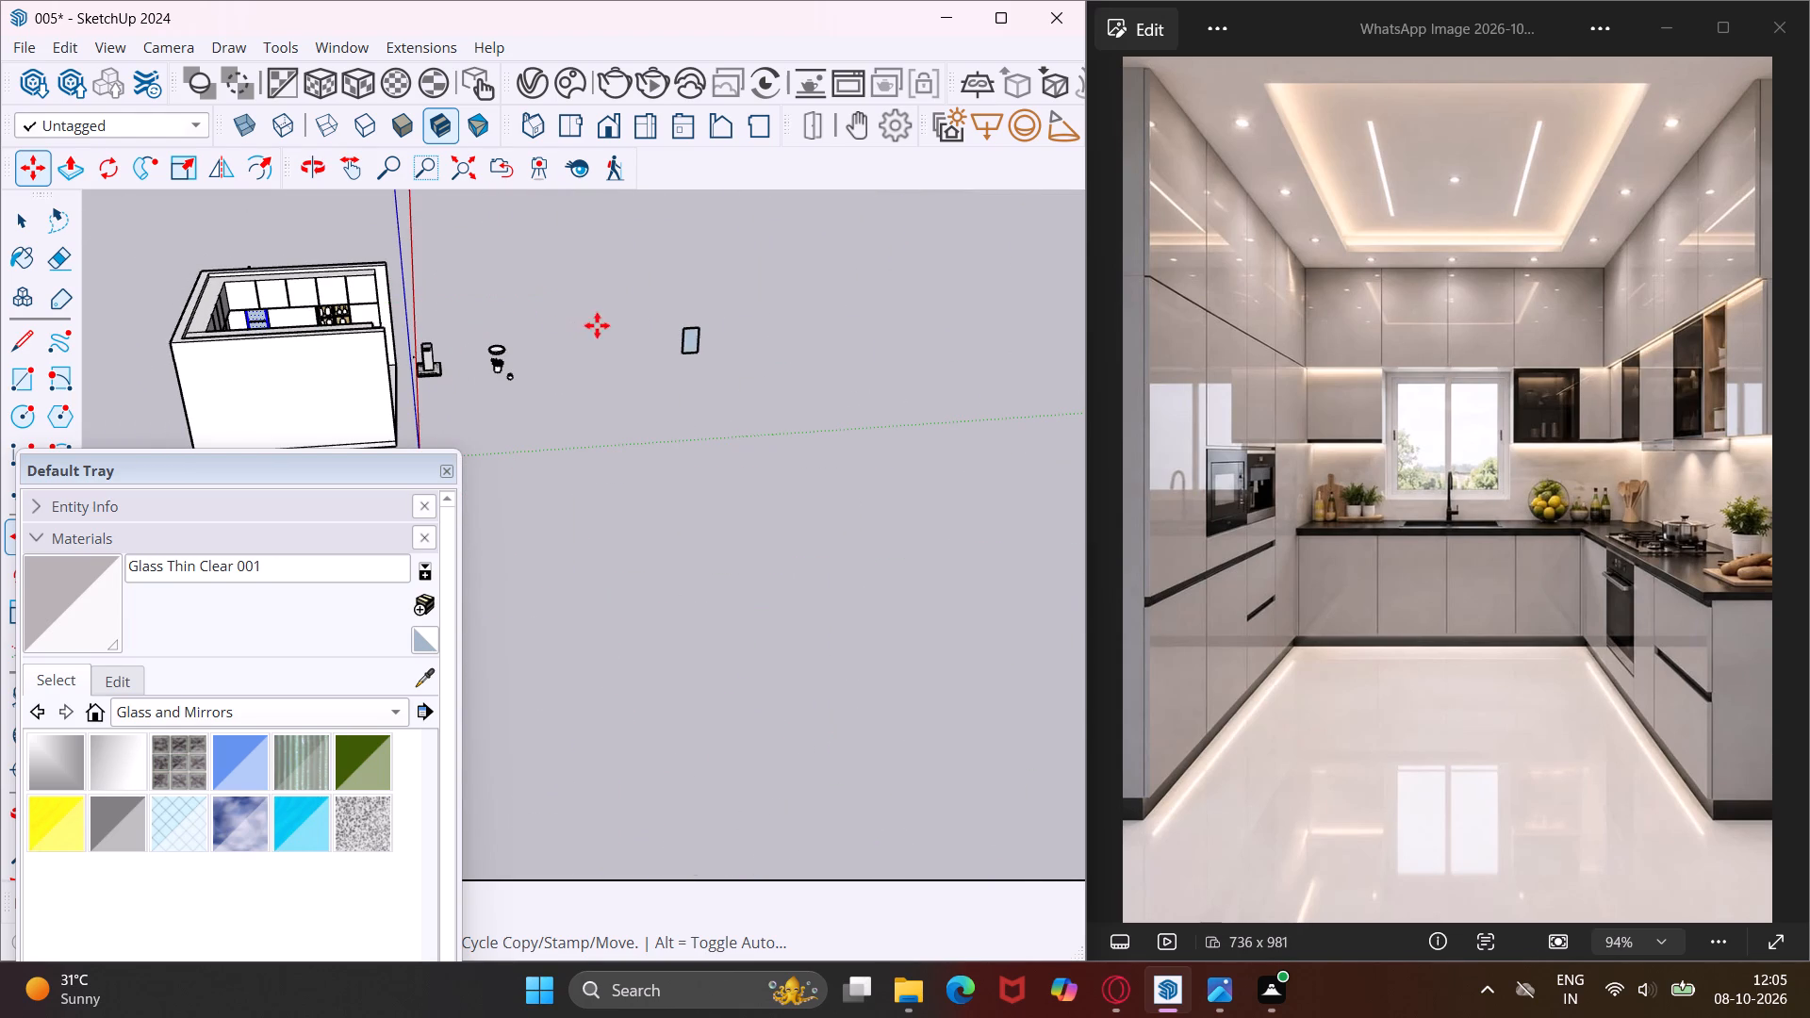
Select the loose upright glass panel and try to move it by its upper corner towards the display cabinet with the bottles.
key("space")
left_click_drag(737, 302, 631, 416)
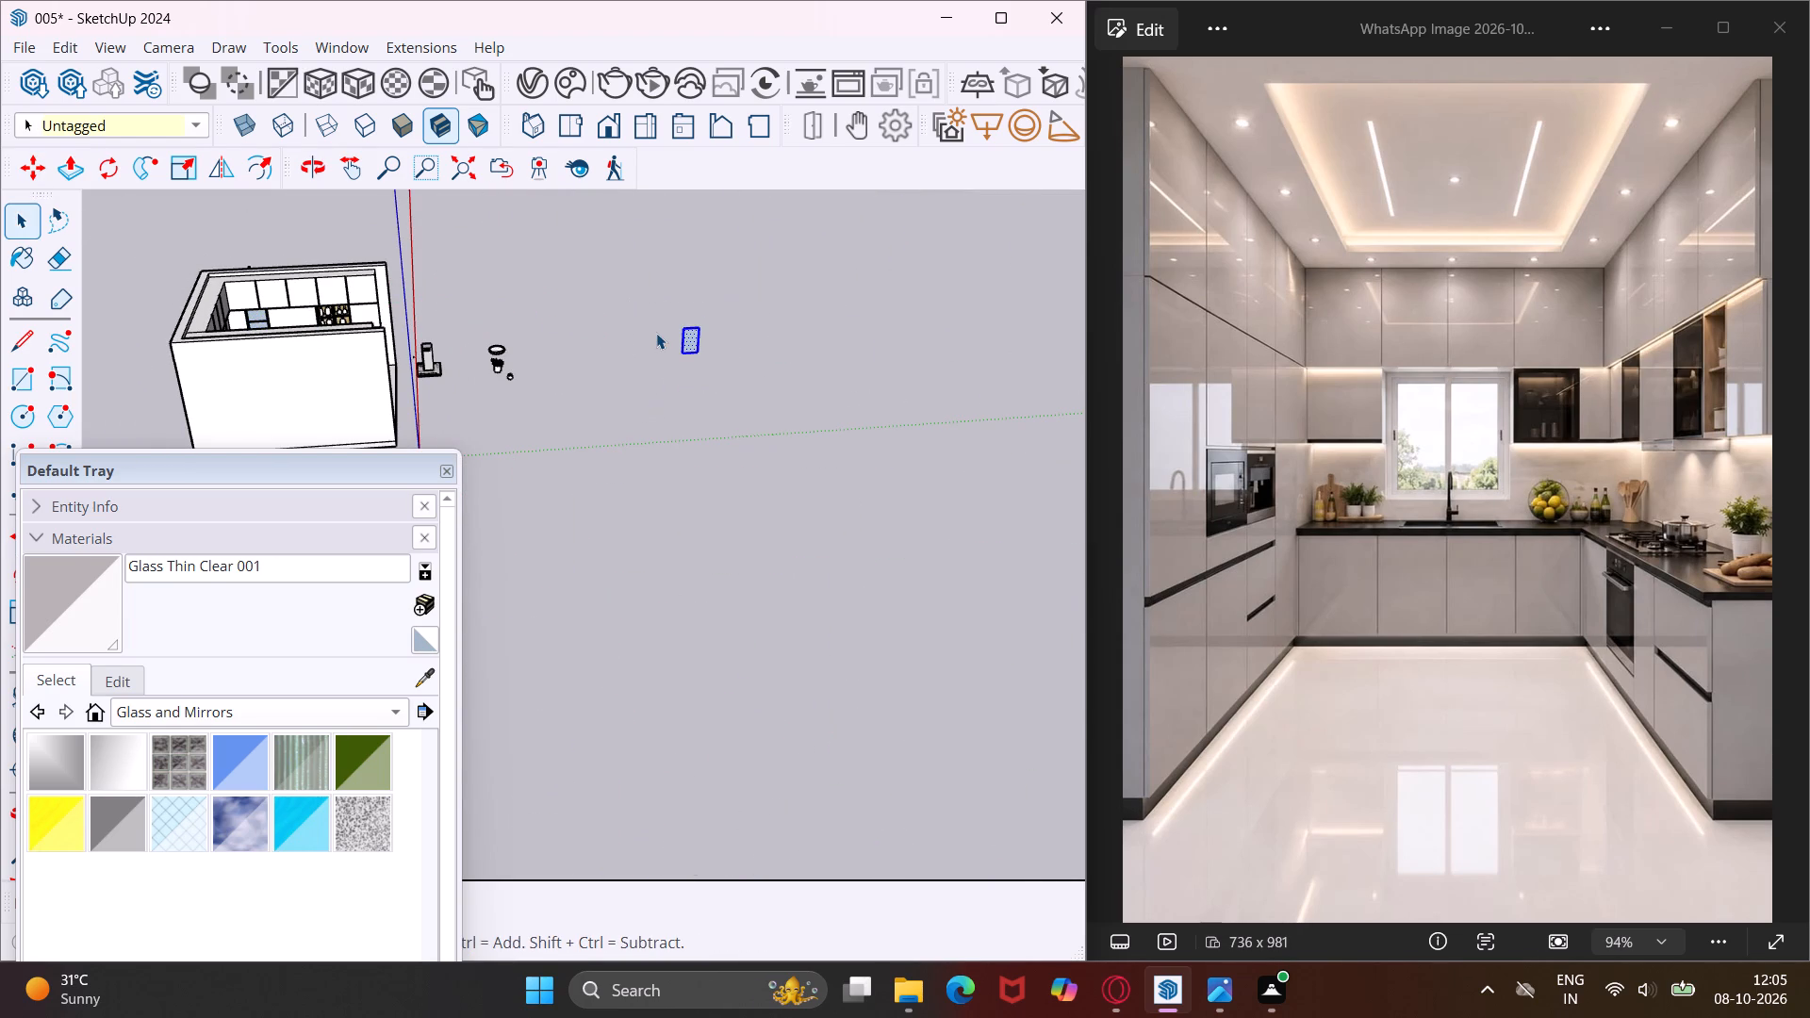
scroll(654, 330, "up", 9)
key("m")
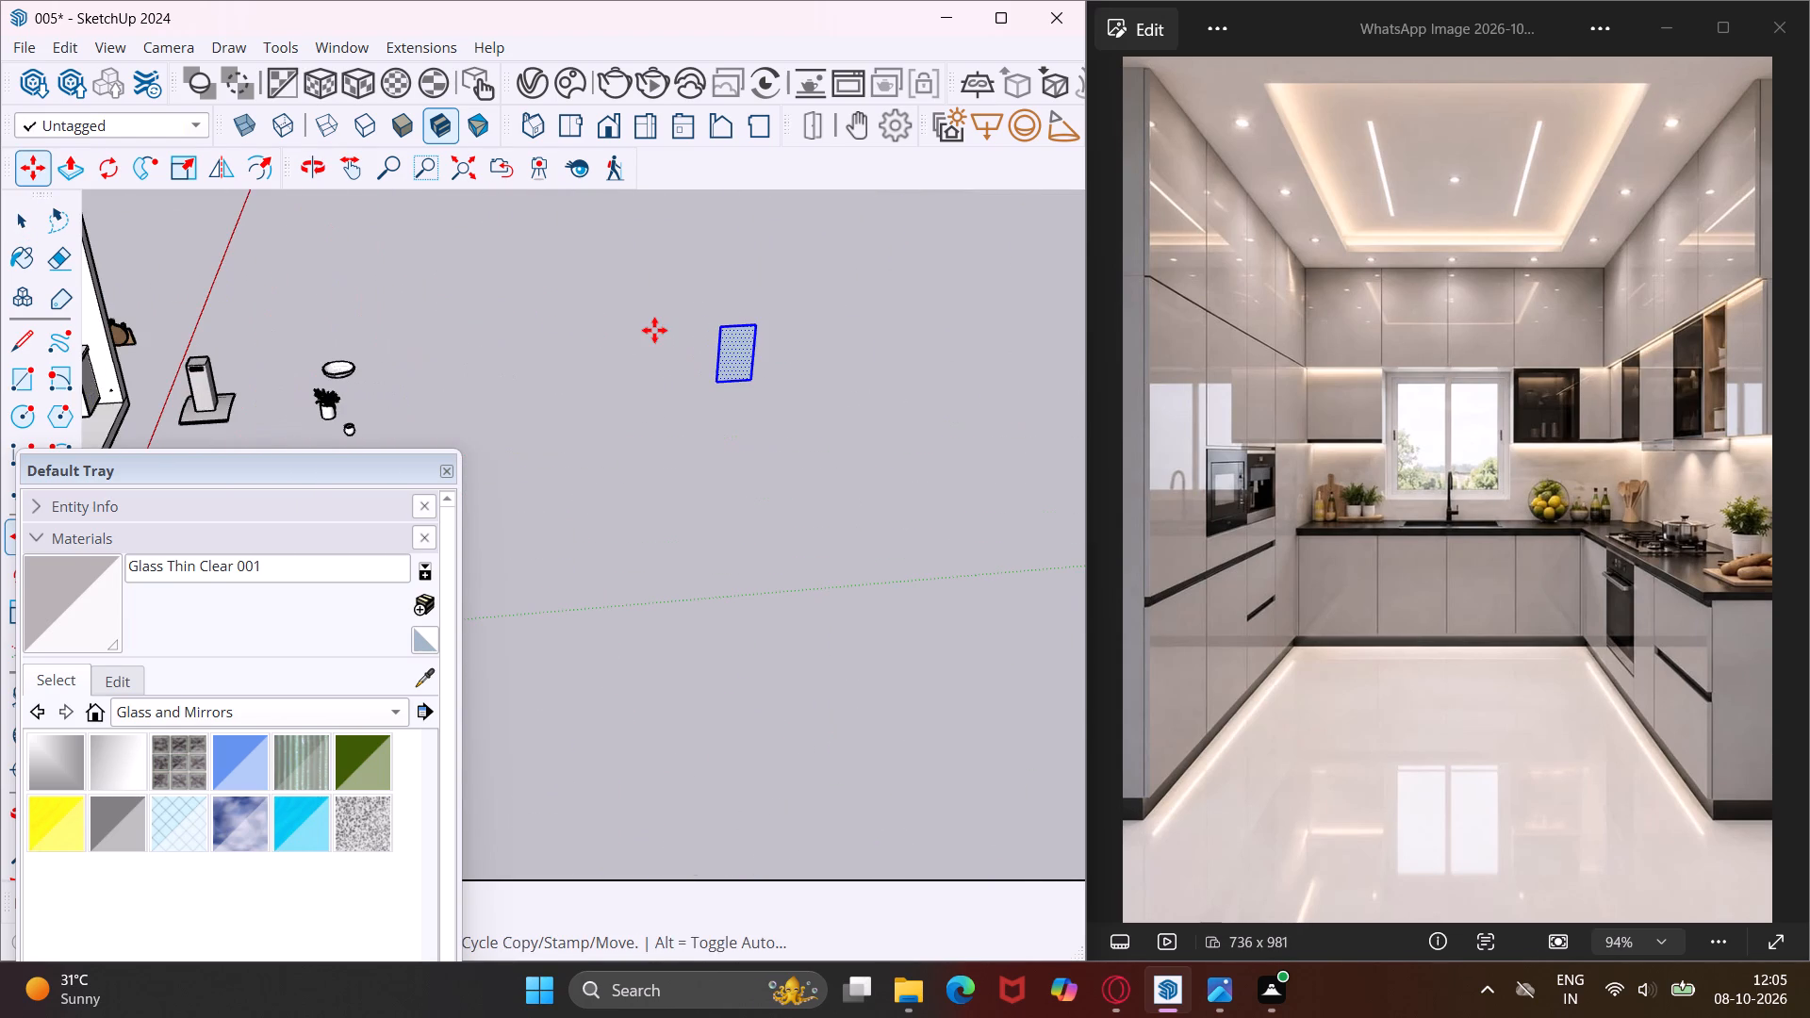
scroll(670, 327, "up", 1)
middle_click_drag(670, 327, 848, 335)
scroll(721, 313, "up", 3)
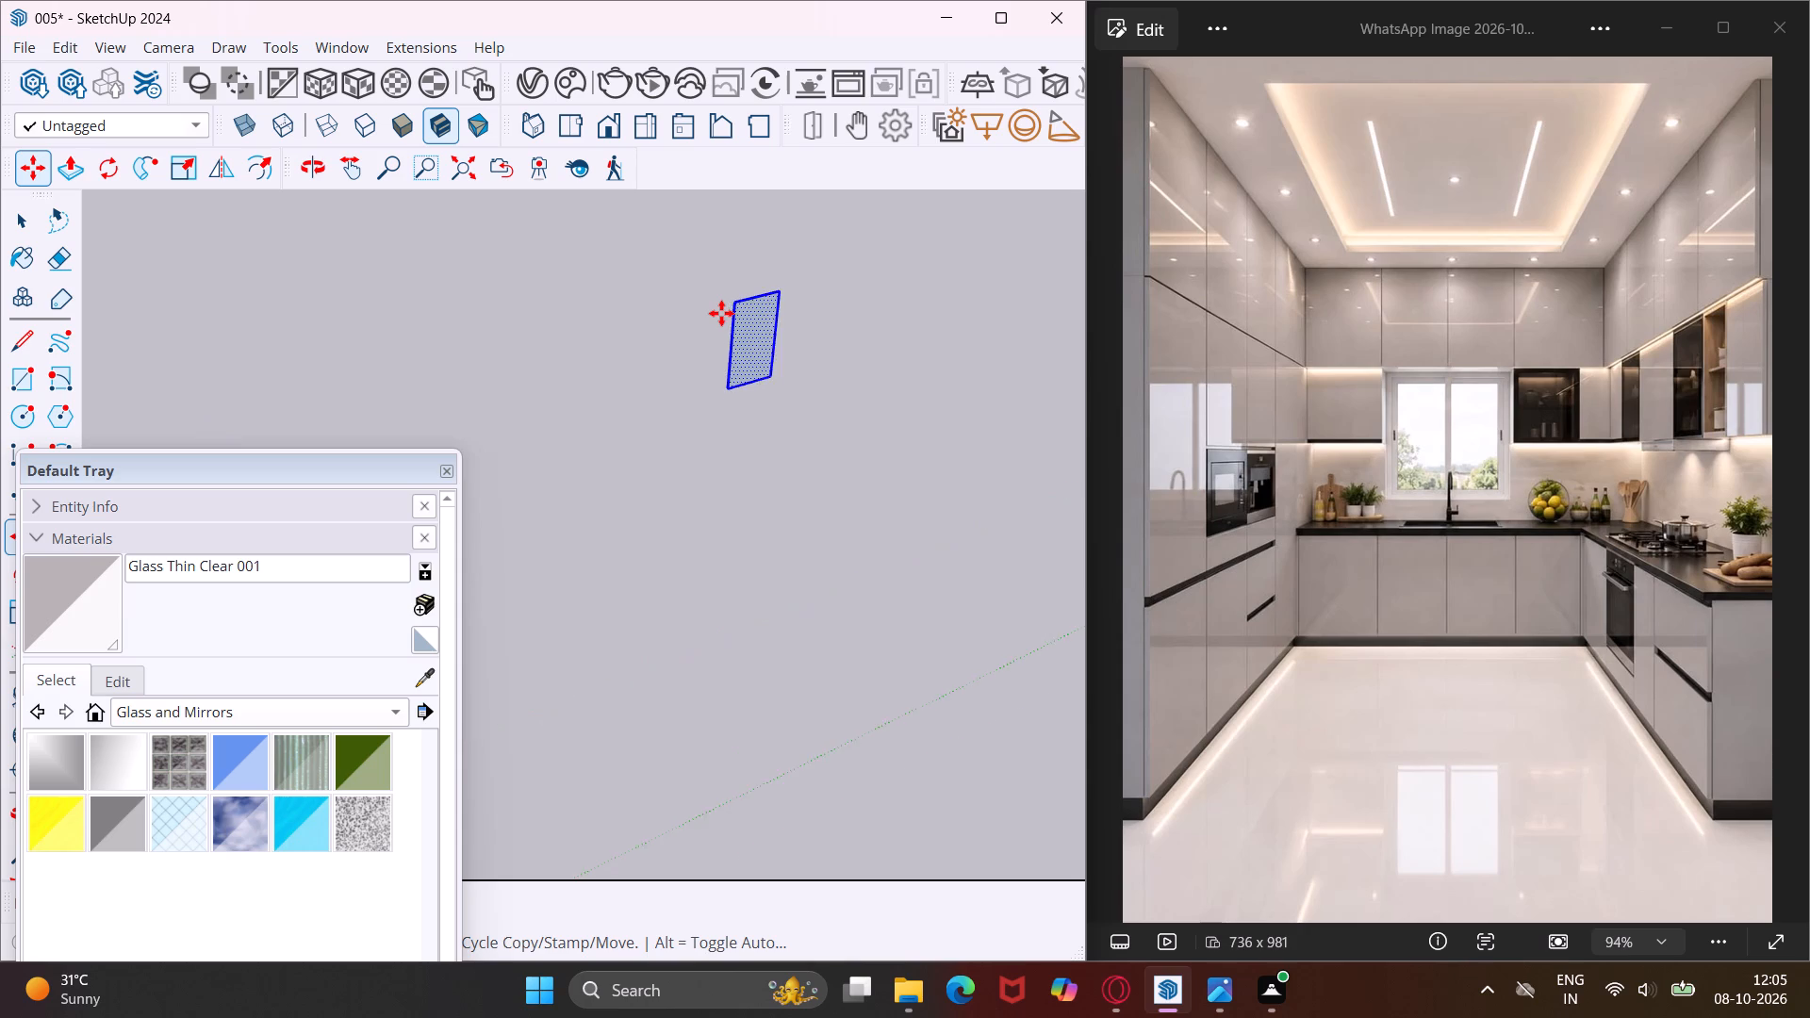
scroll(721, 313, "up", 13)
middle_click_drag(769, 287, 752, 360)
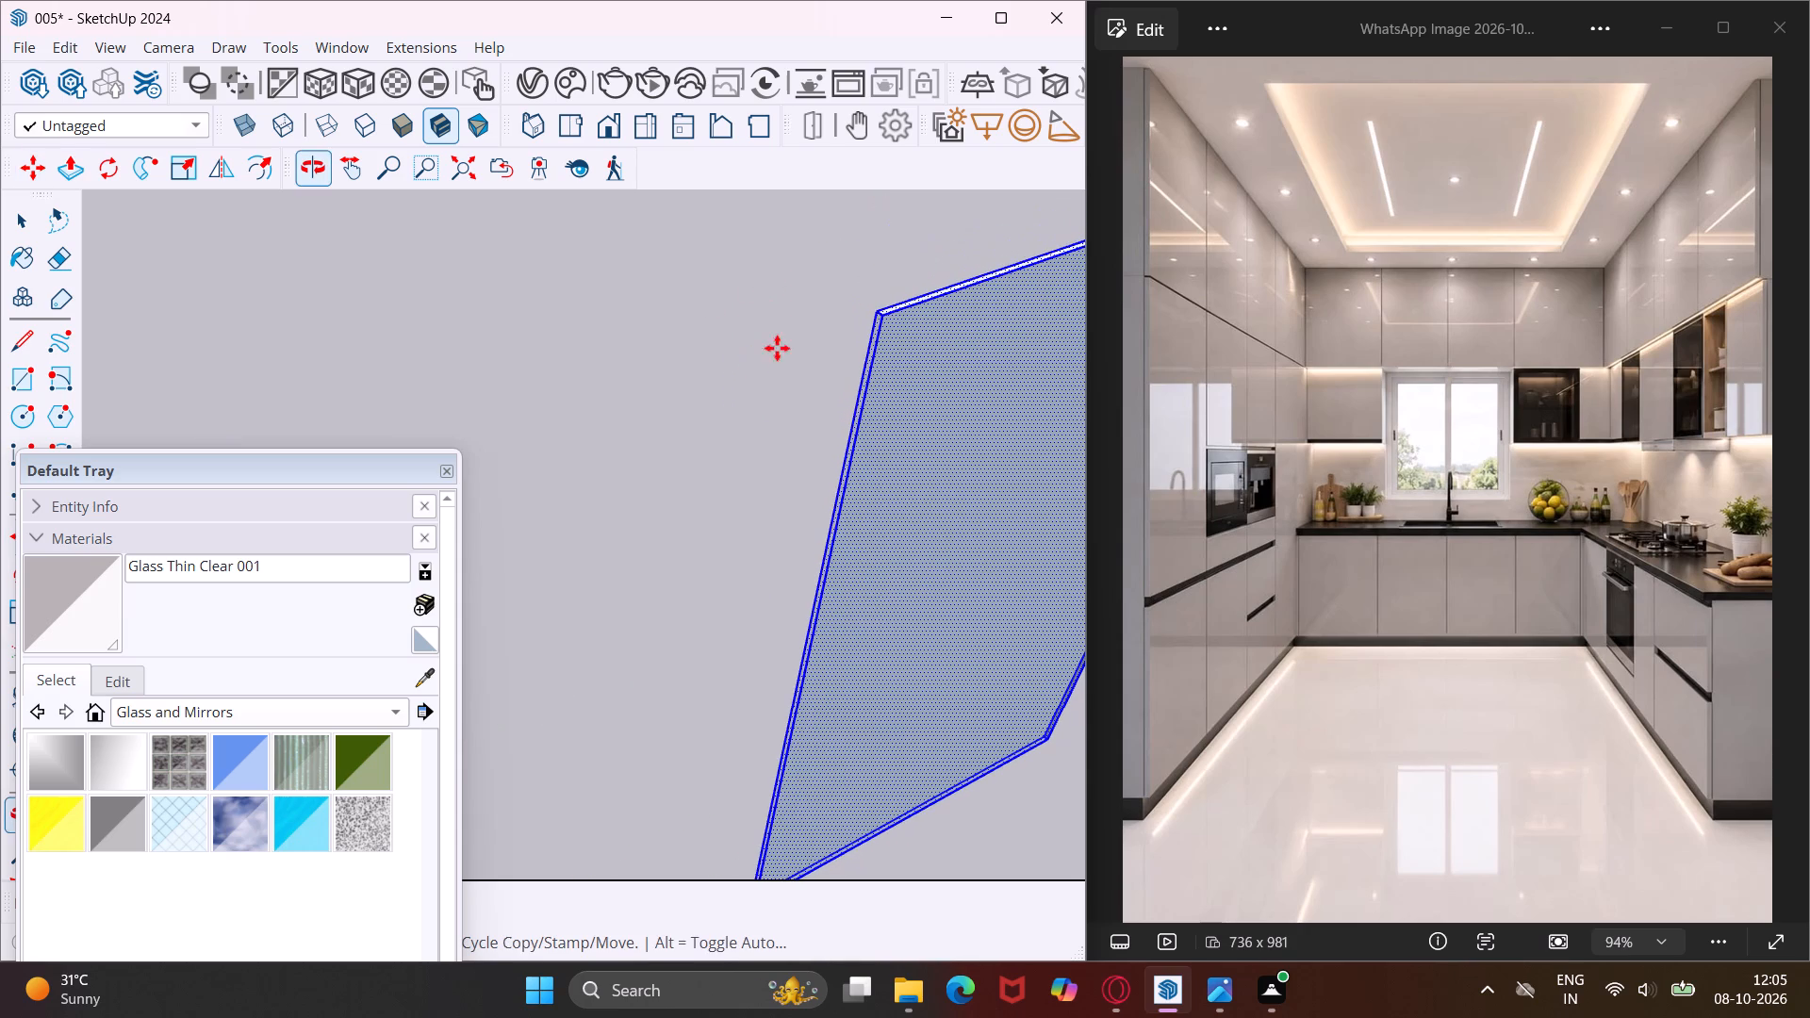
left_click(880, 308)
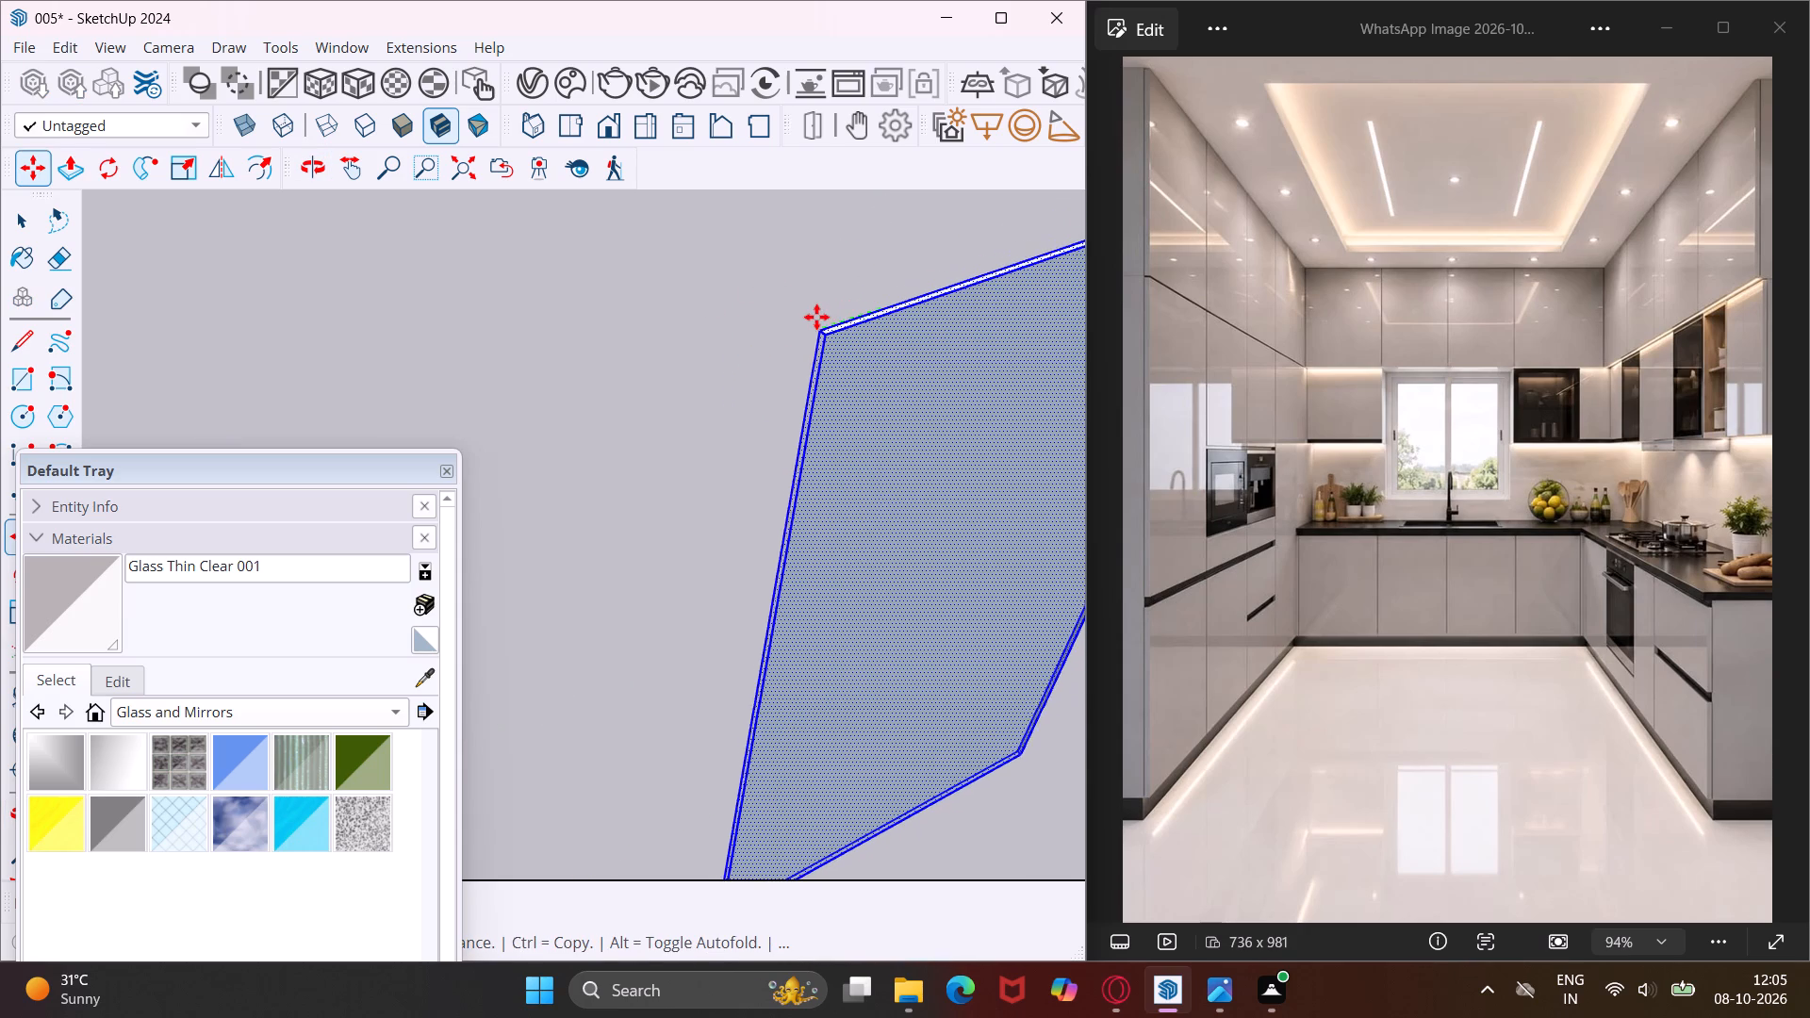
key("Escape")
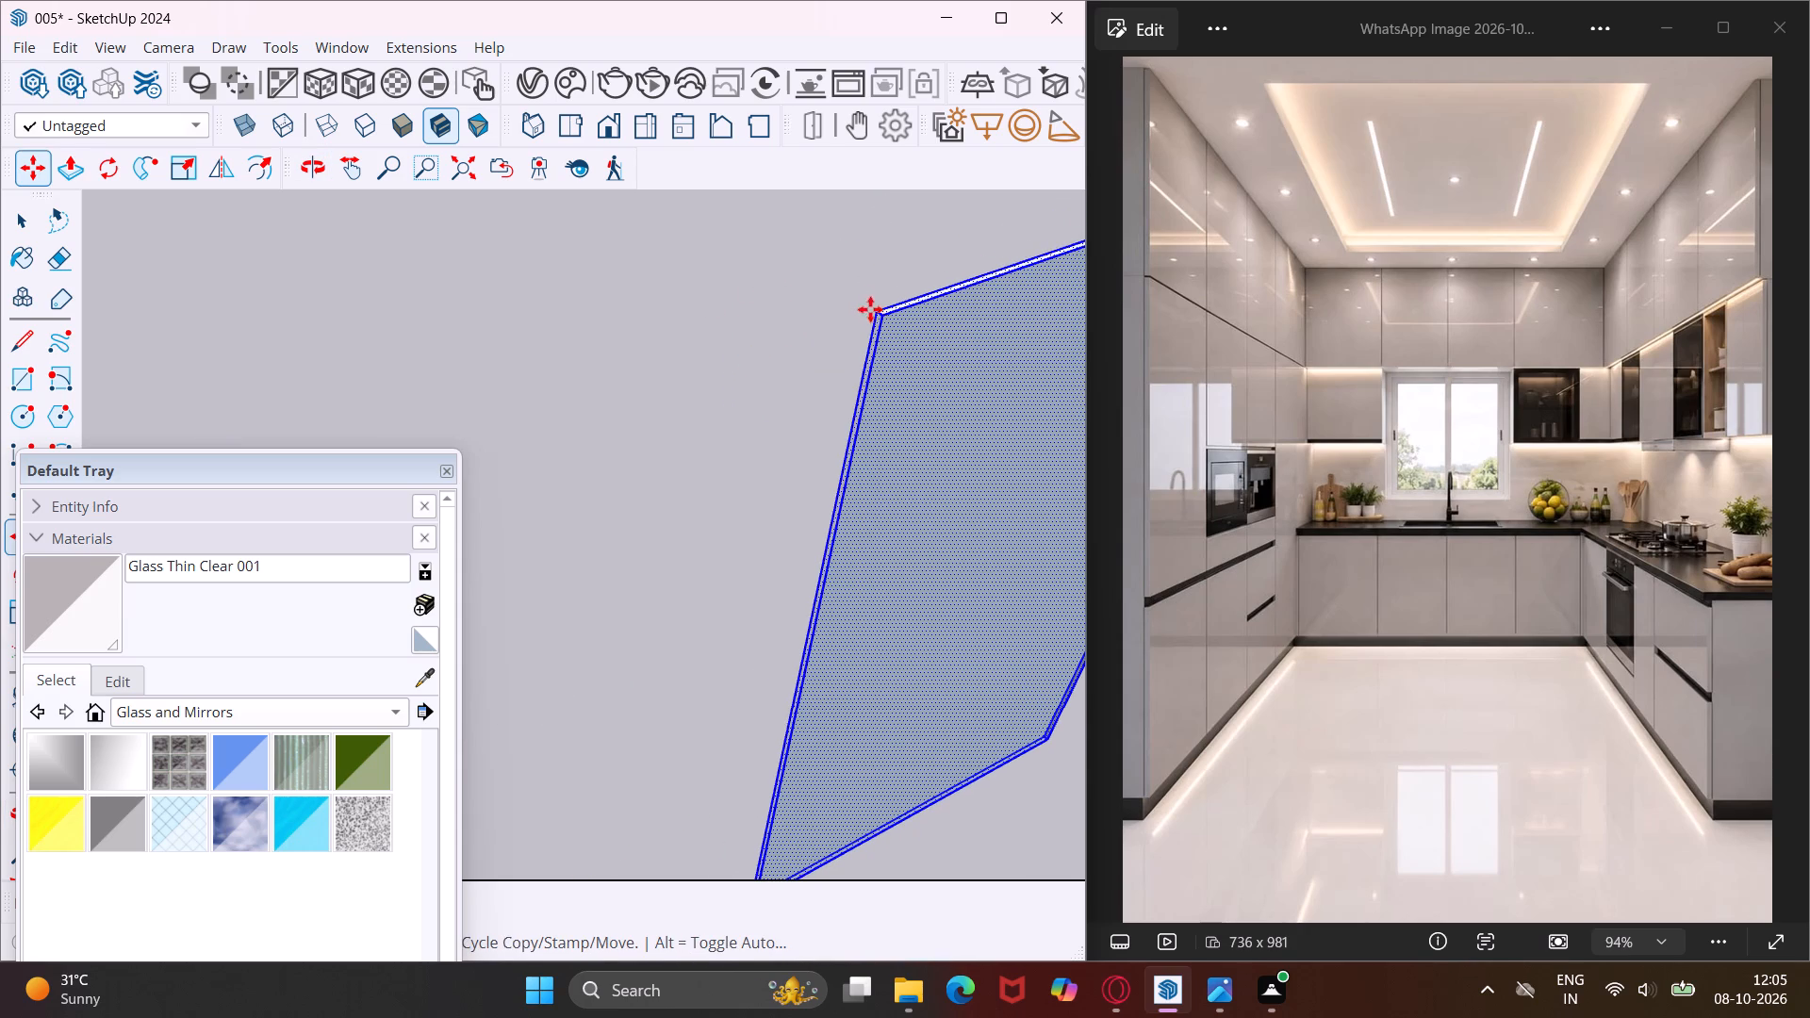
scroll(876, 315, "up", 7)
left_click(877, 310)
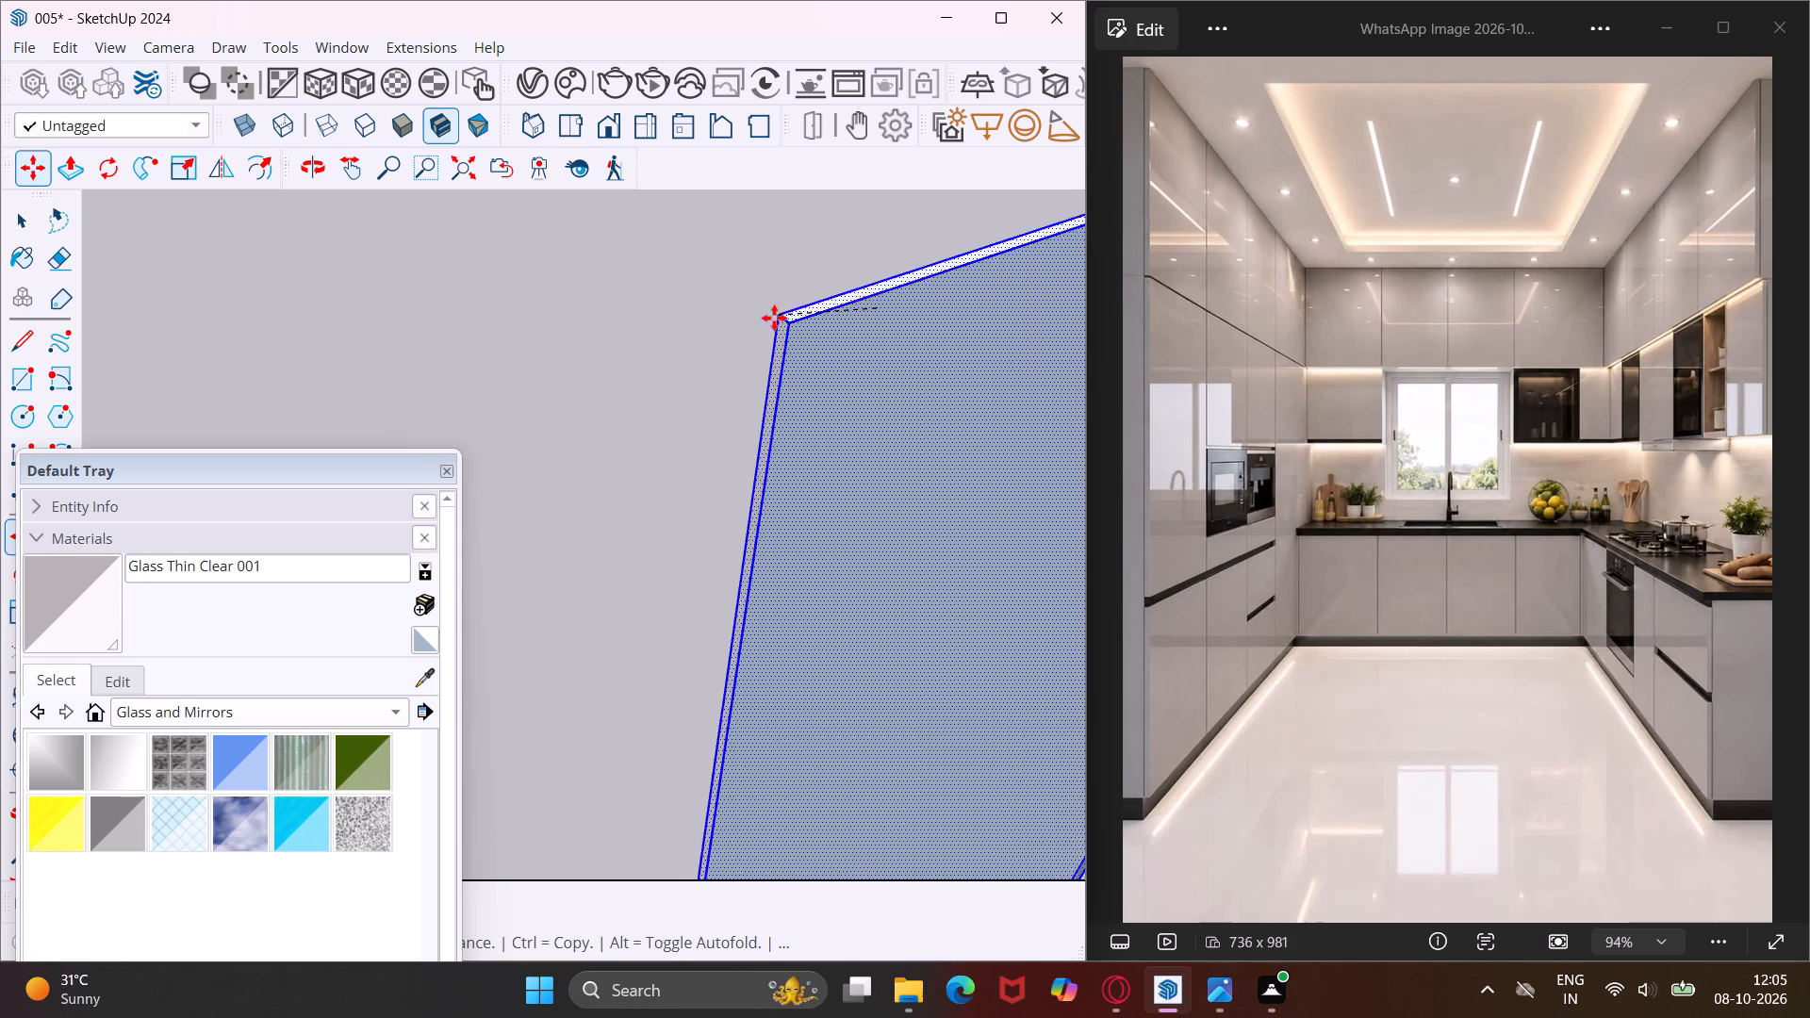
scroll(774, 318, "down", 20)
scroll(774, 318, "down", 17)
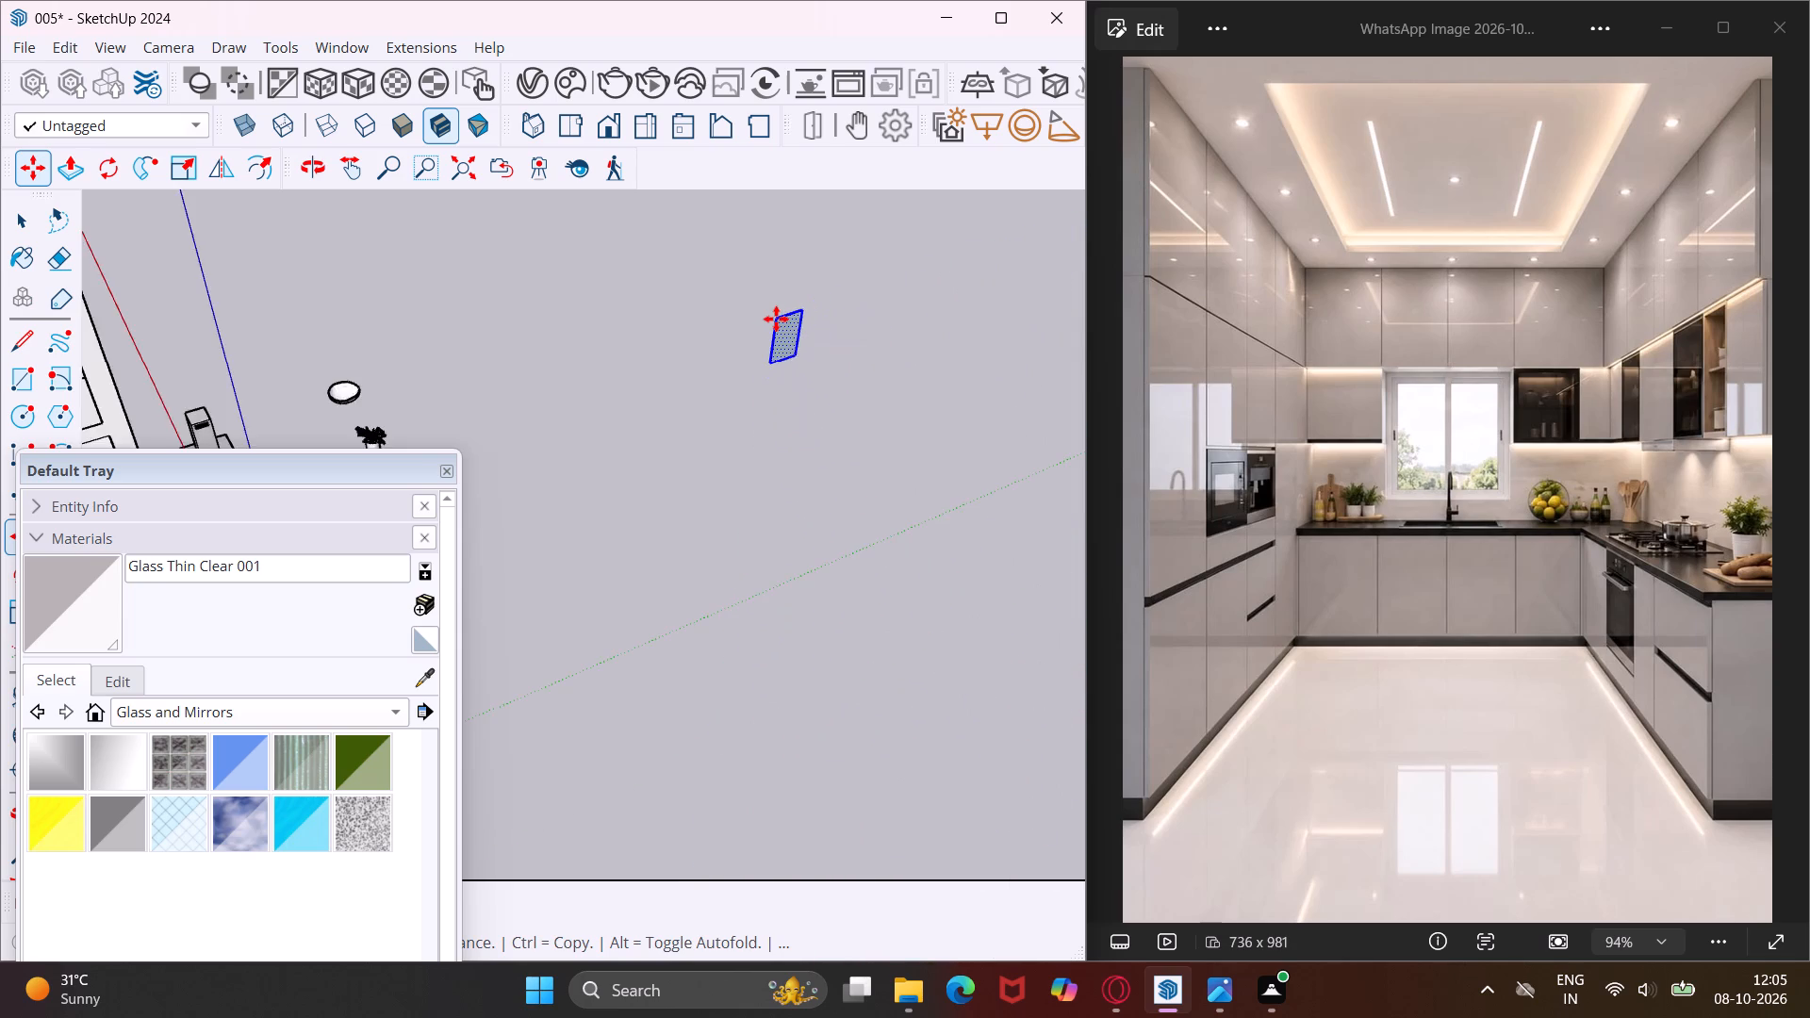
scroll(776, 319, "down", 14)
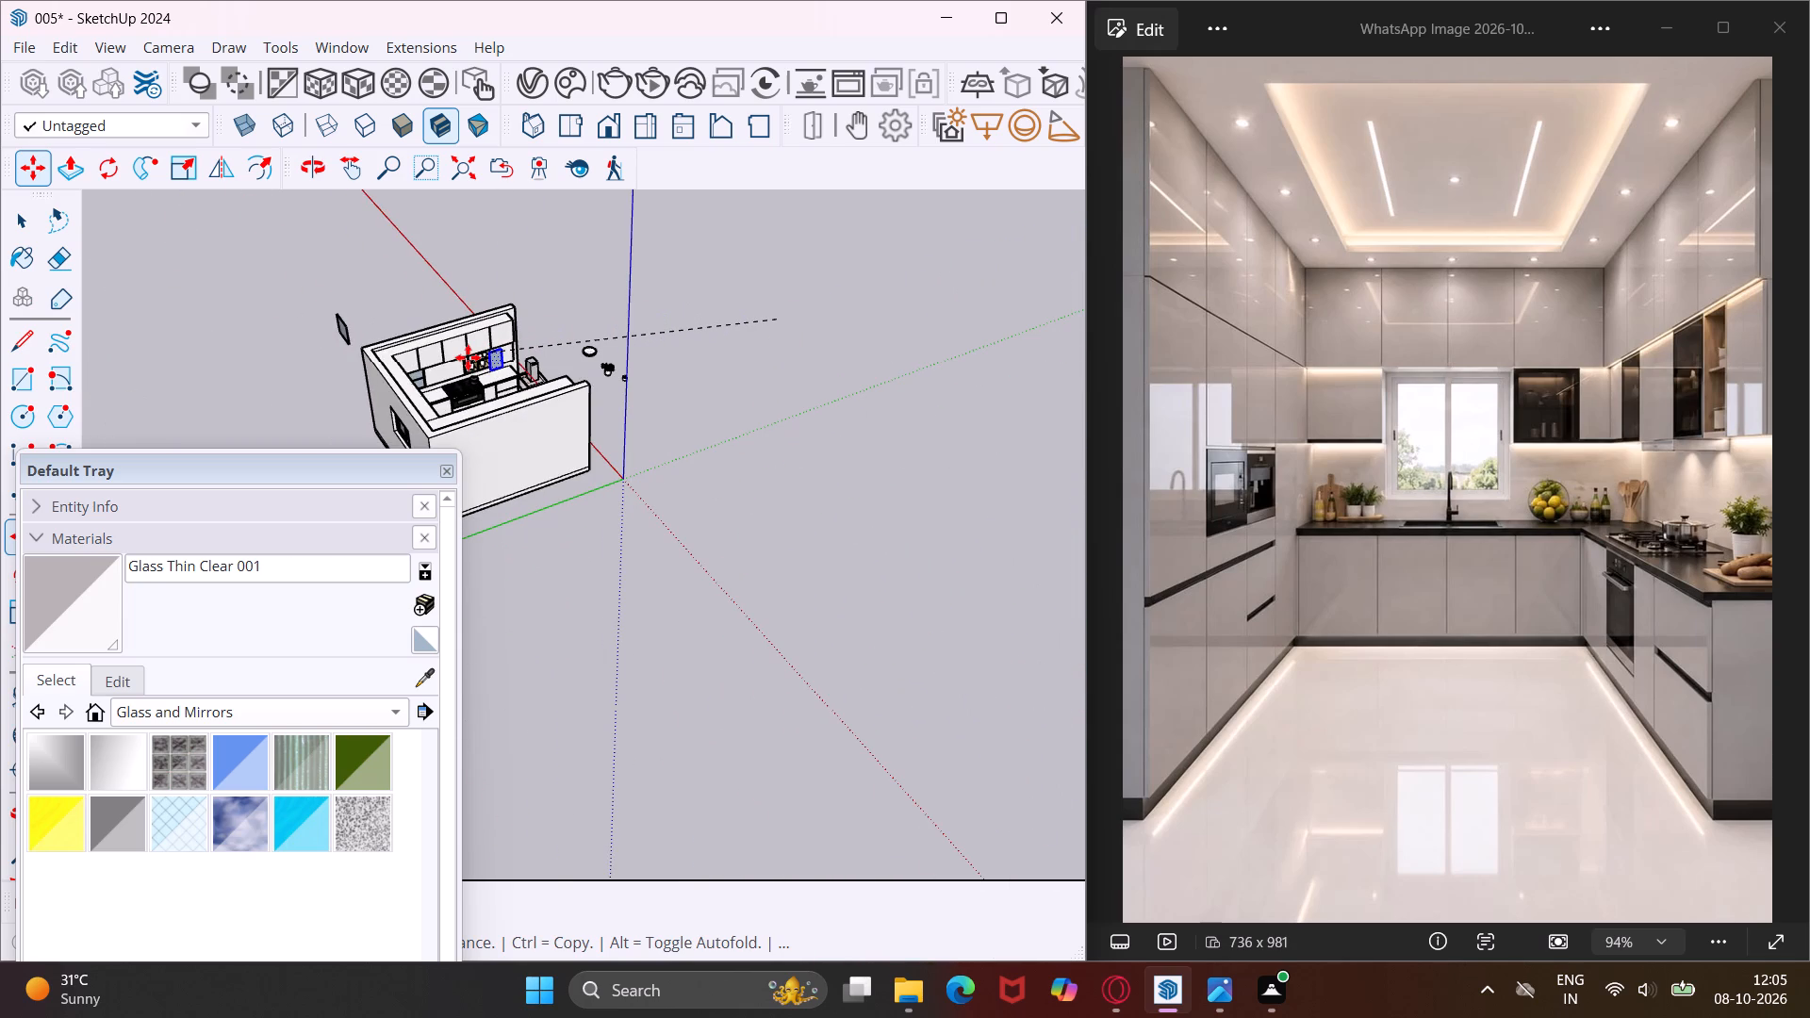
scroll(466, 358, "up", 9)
Save the kitchen model.
key("ctrl+s")
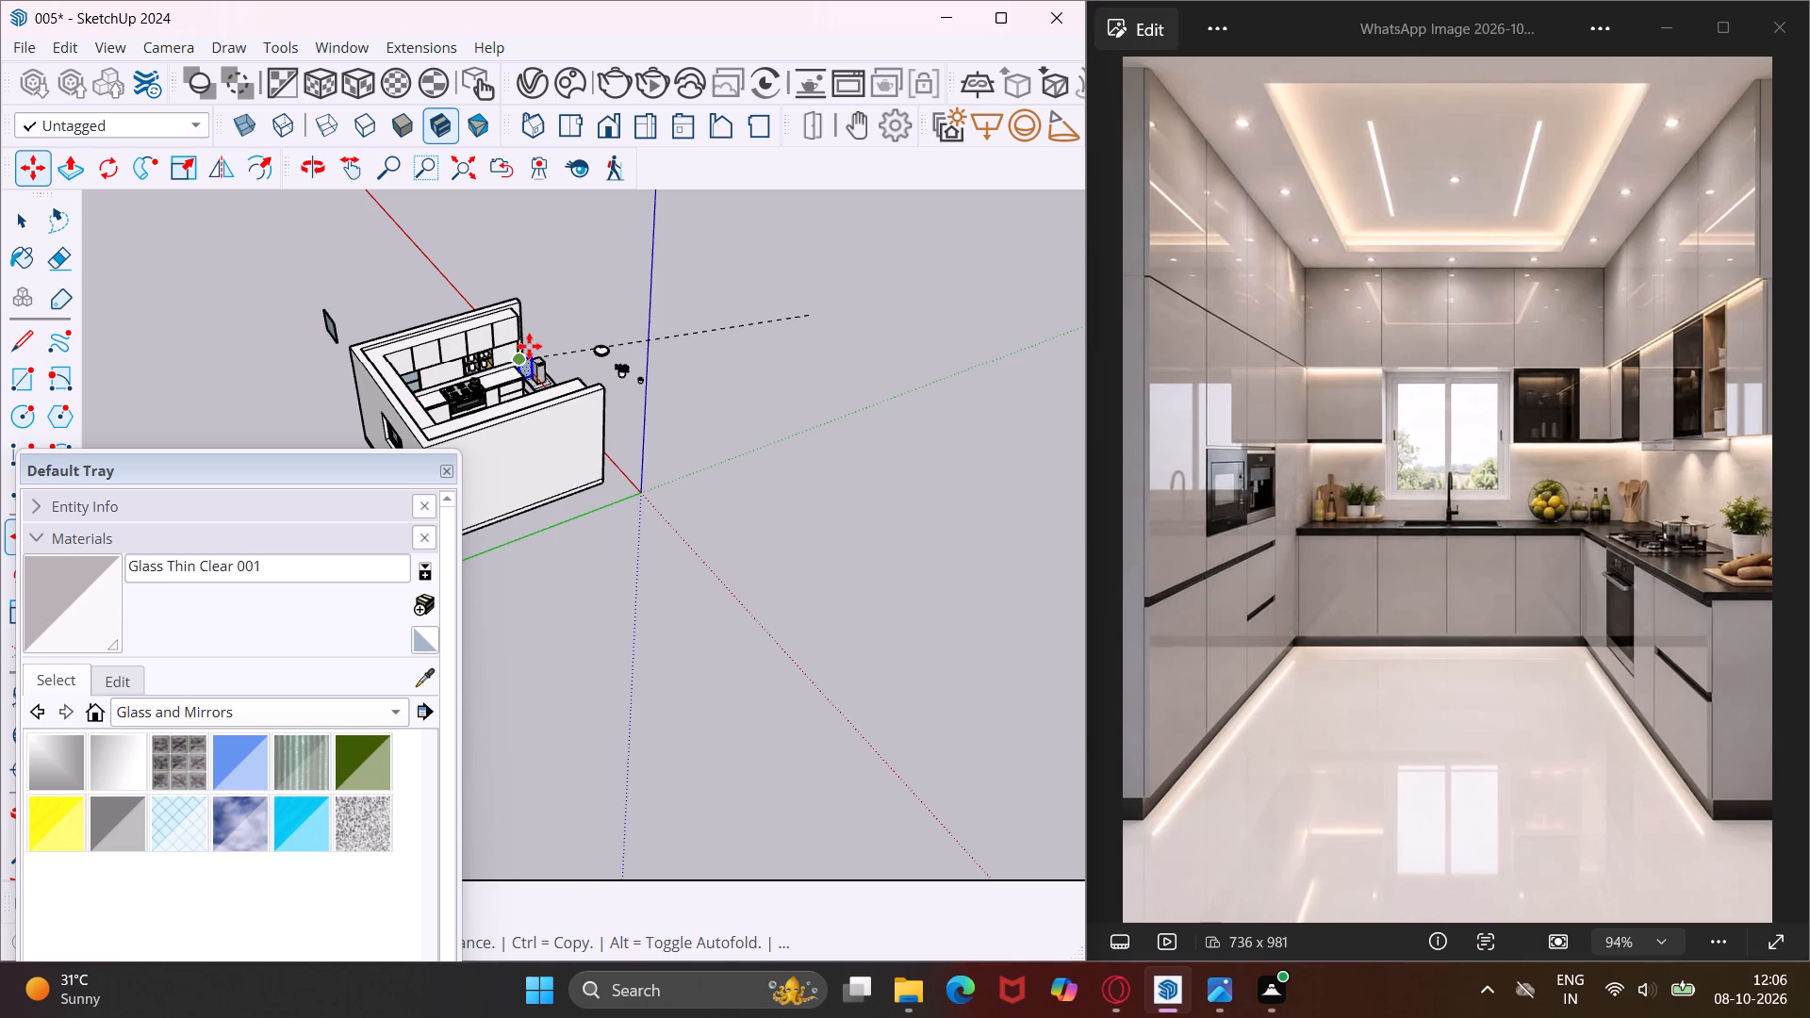
scroll(529, 346, "up", 4)
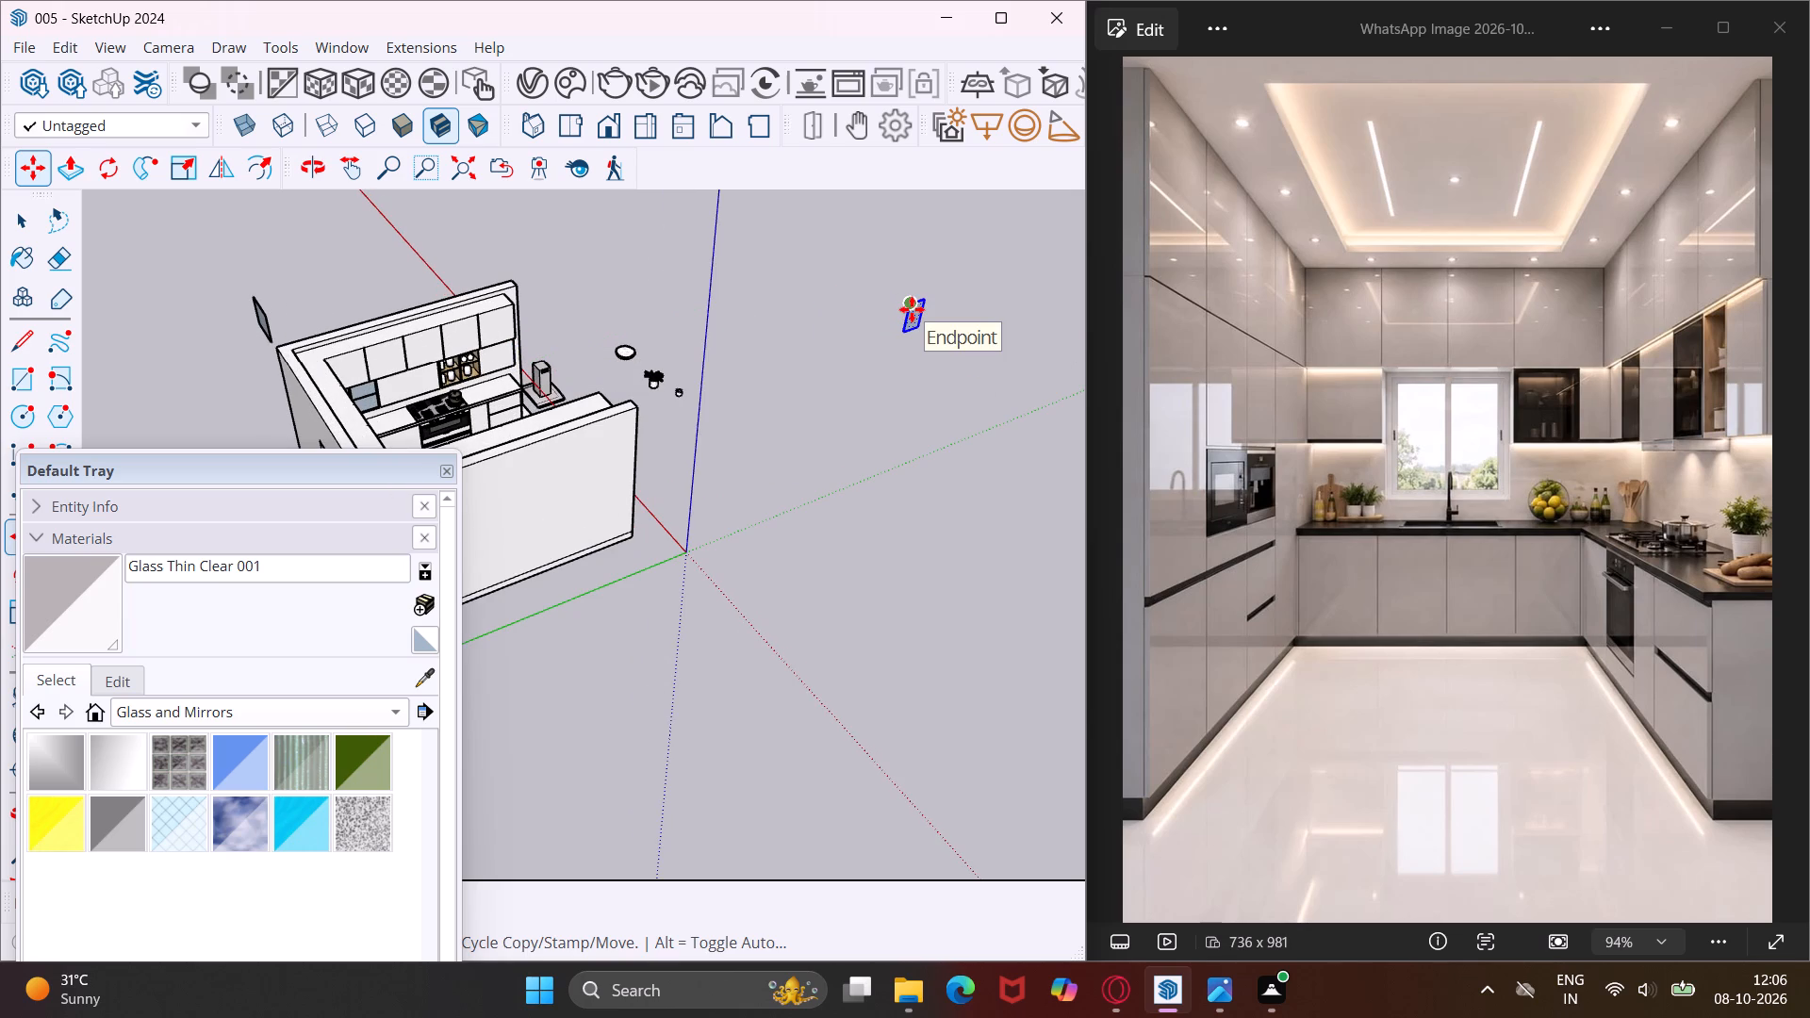
key("ctrl+s")
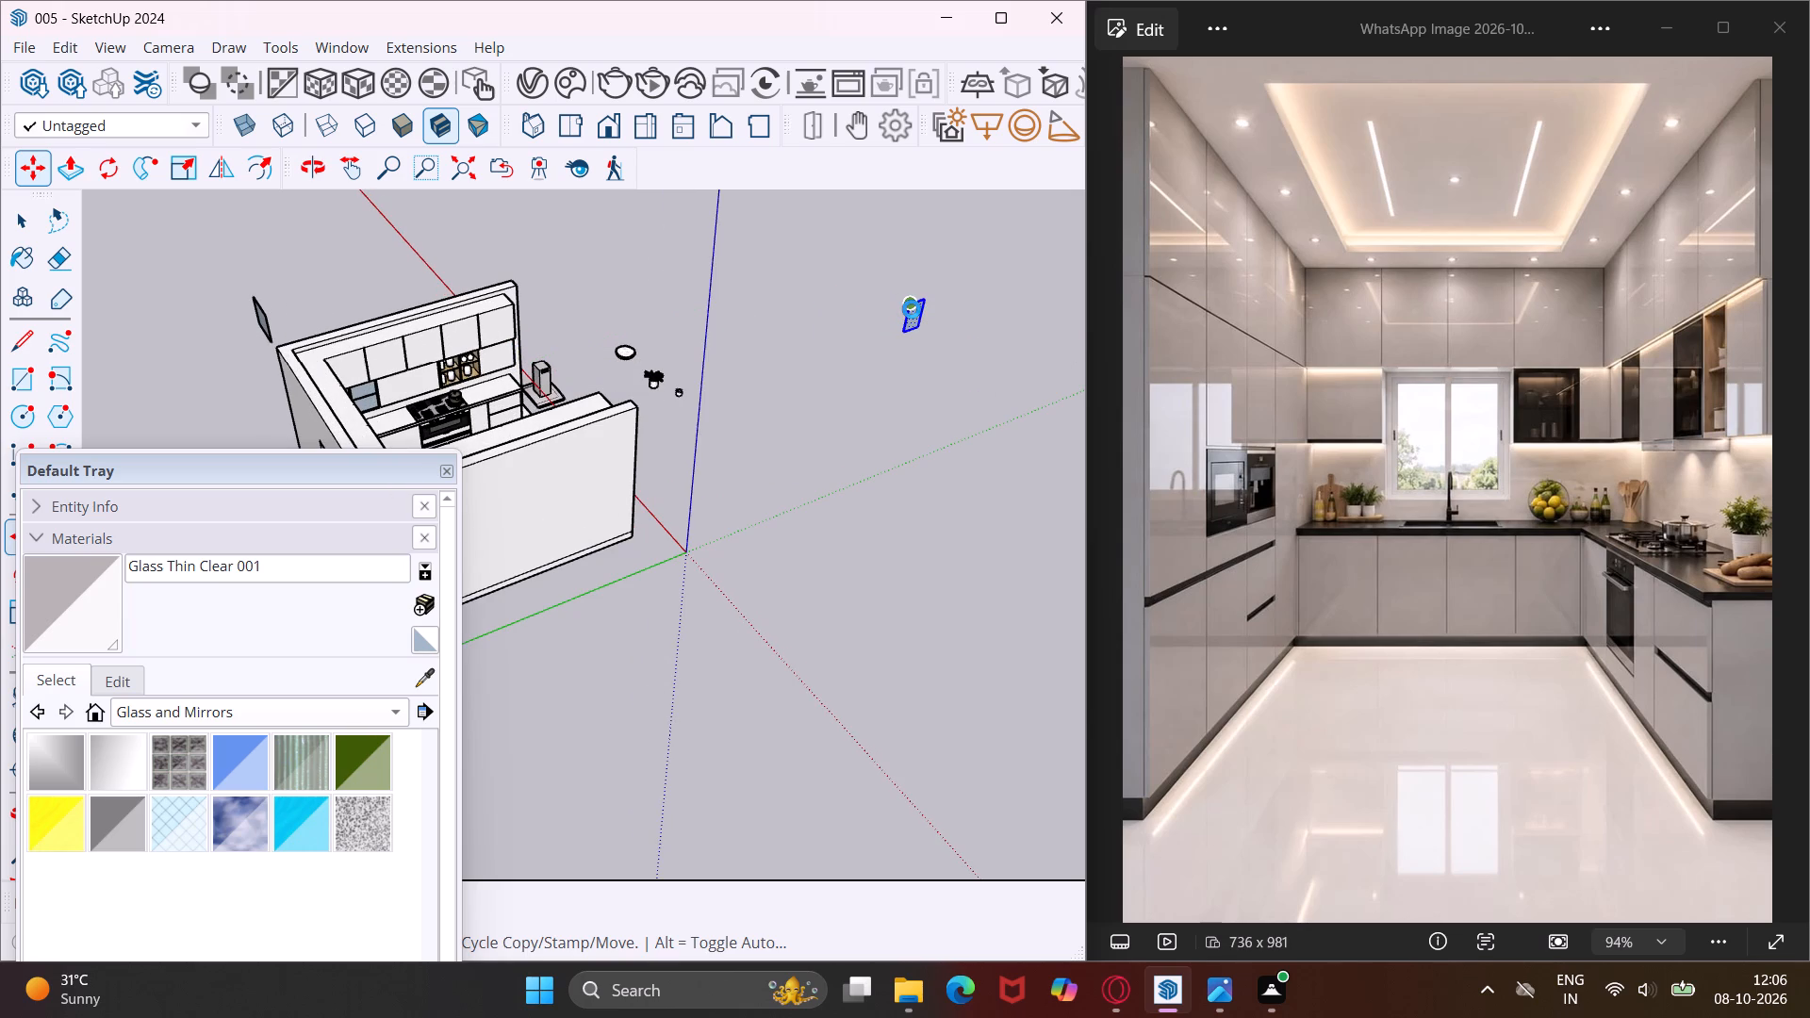
Move the selected glass panel by its upper corner into the matching corner of the black-framed opening of the bottle cabinet near the hob.
scroll(912, 309, "up", 15)
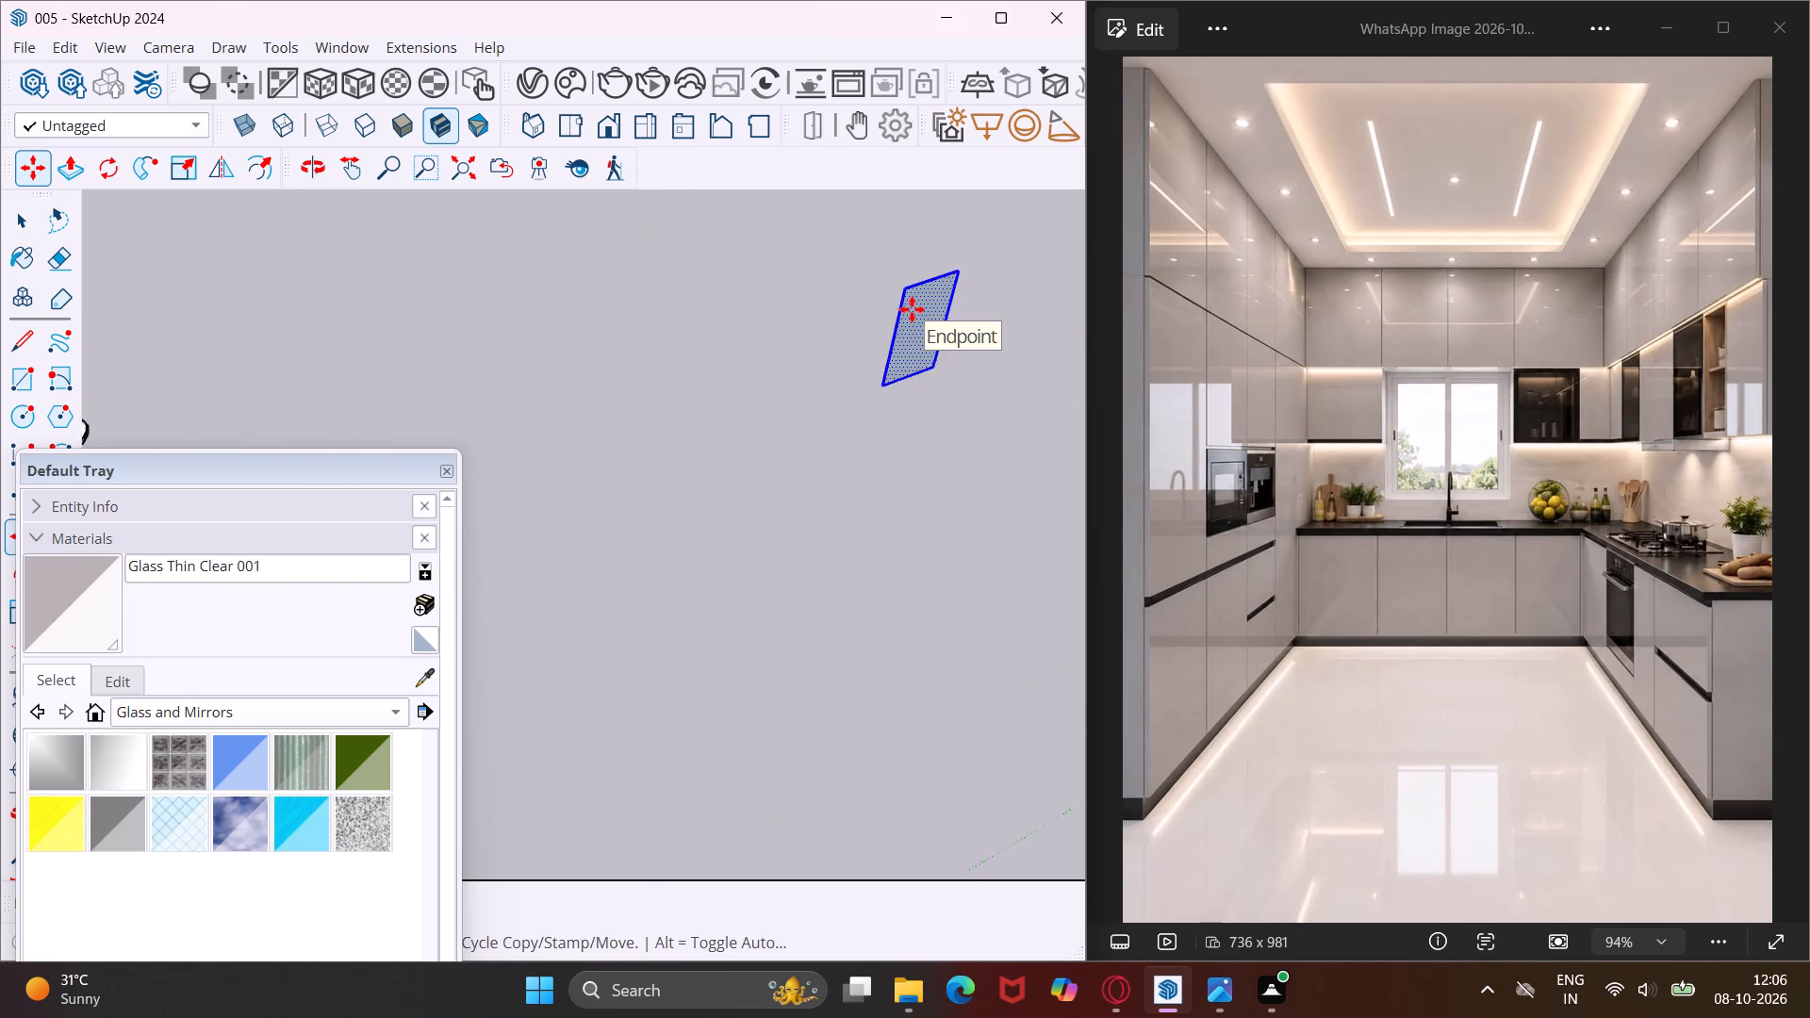
scroll(912, 309, "up", 7)
middle_click_drag(886, 271, 1040, 312)
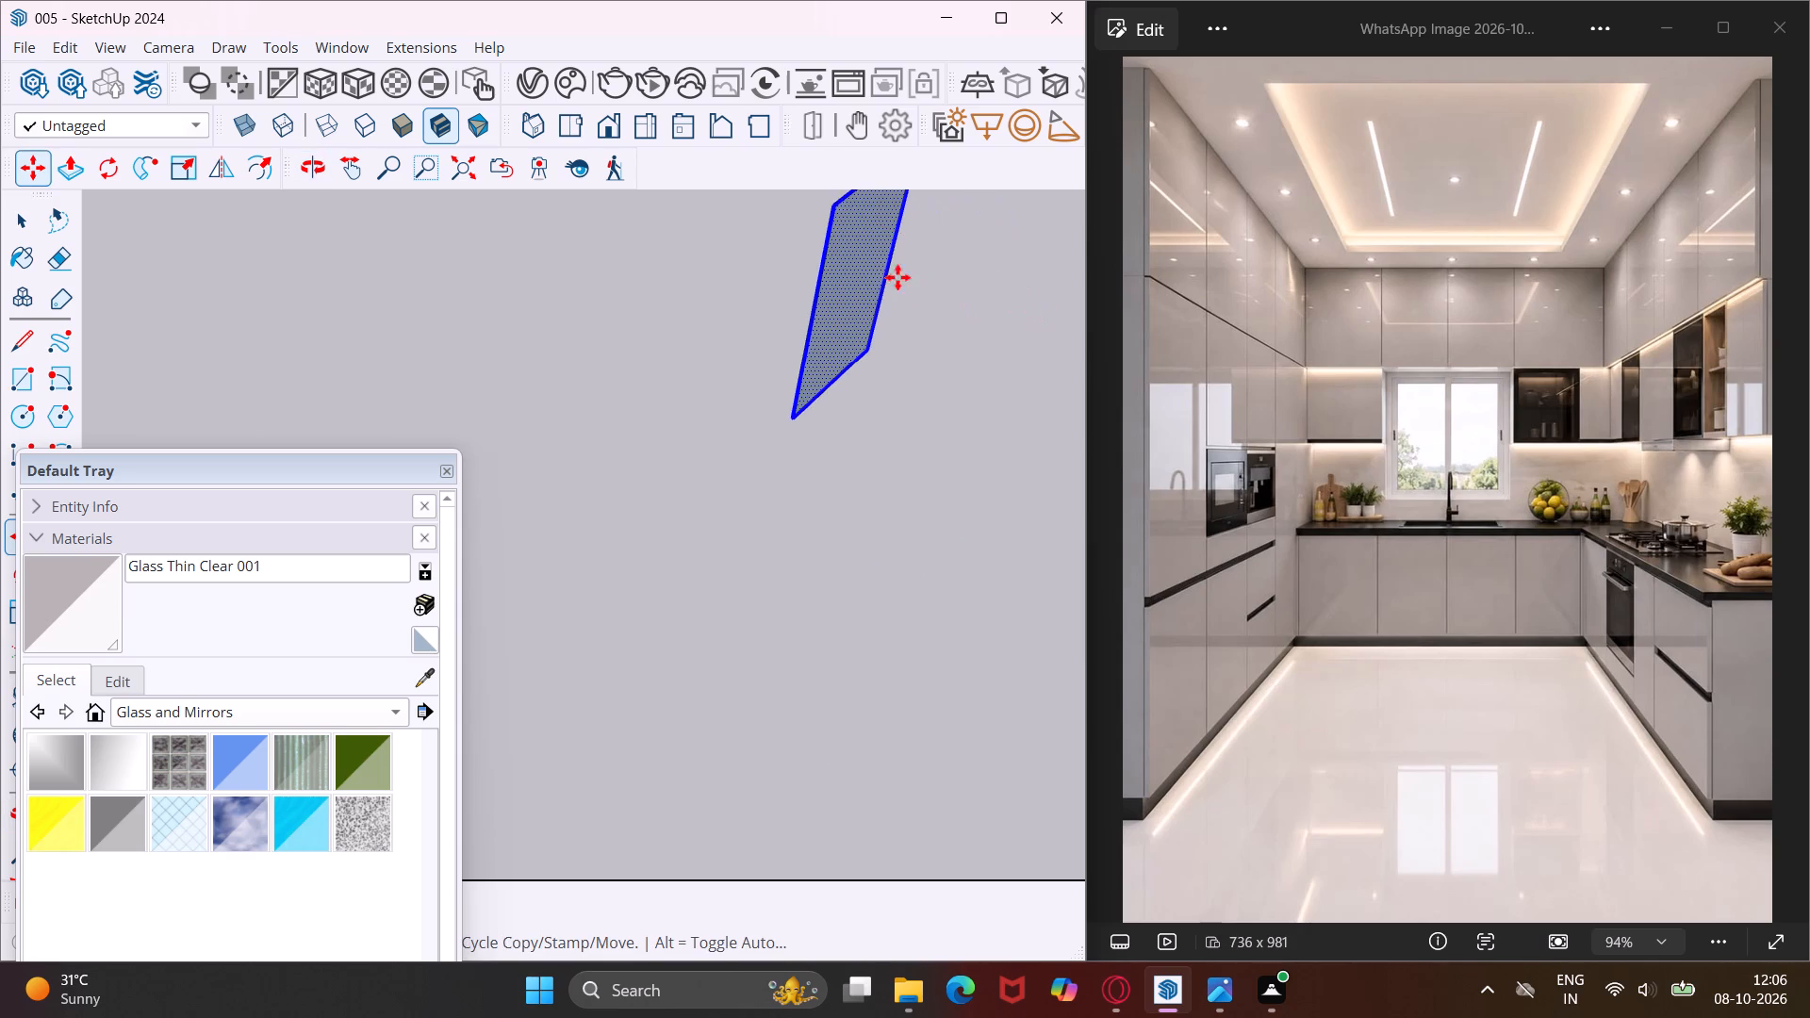
scroll(817, 202, "up", 8)
scroll(817, 202, "down", 2)
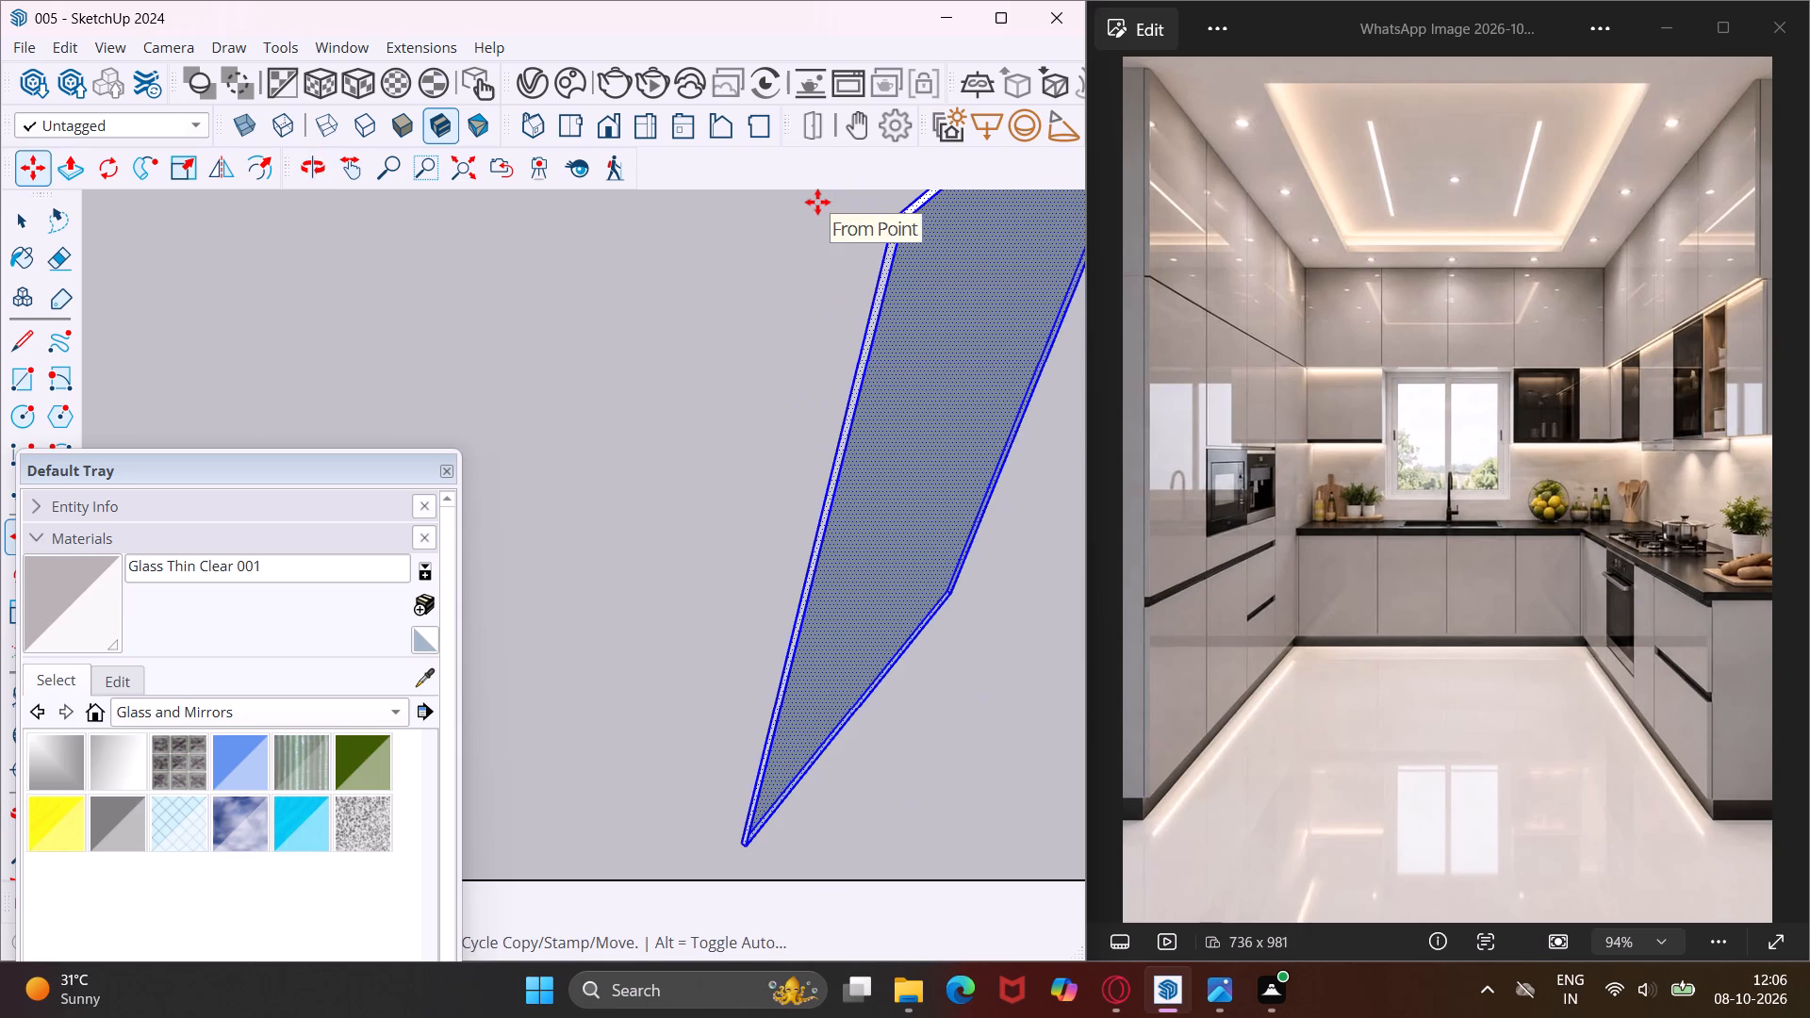
scroll(888, 212, "up", 3)
scroll(896, 218, "down", 1)
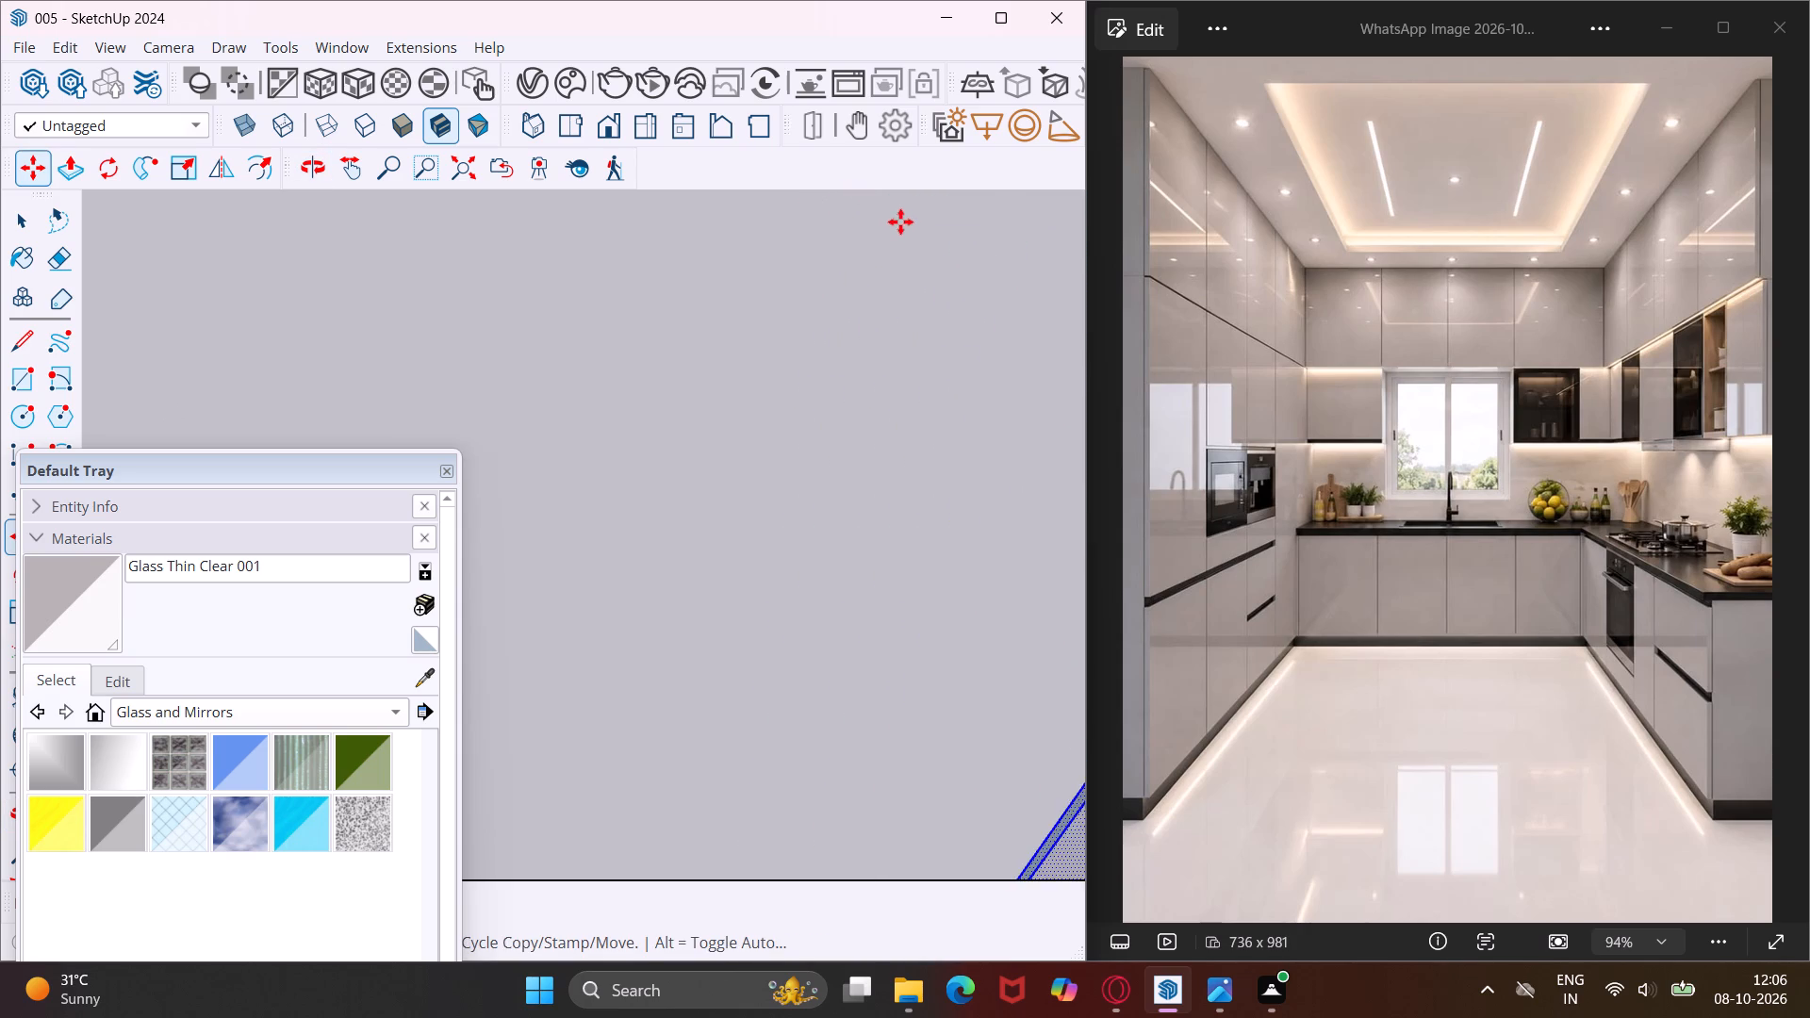
scroll(904, 224, "down", 1)
left_click(923, 253)
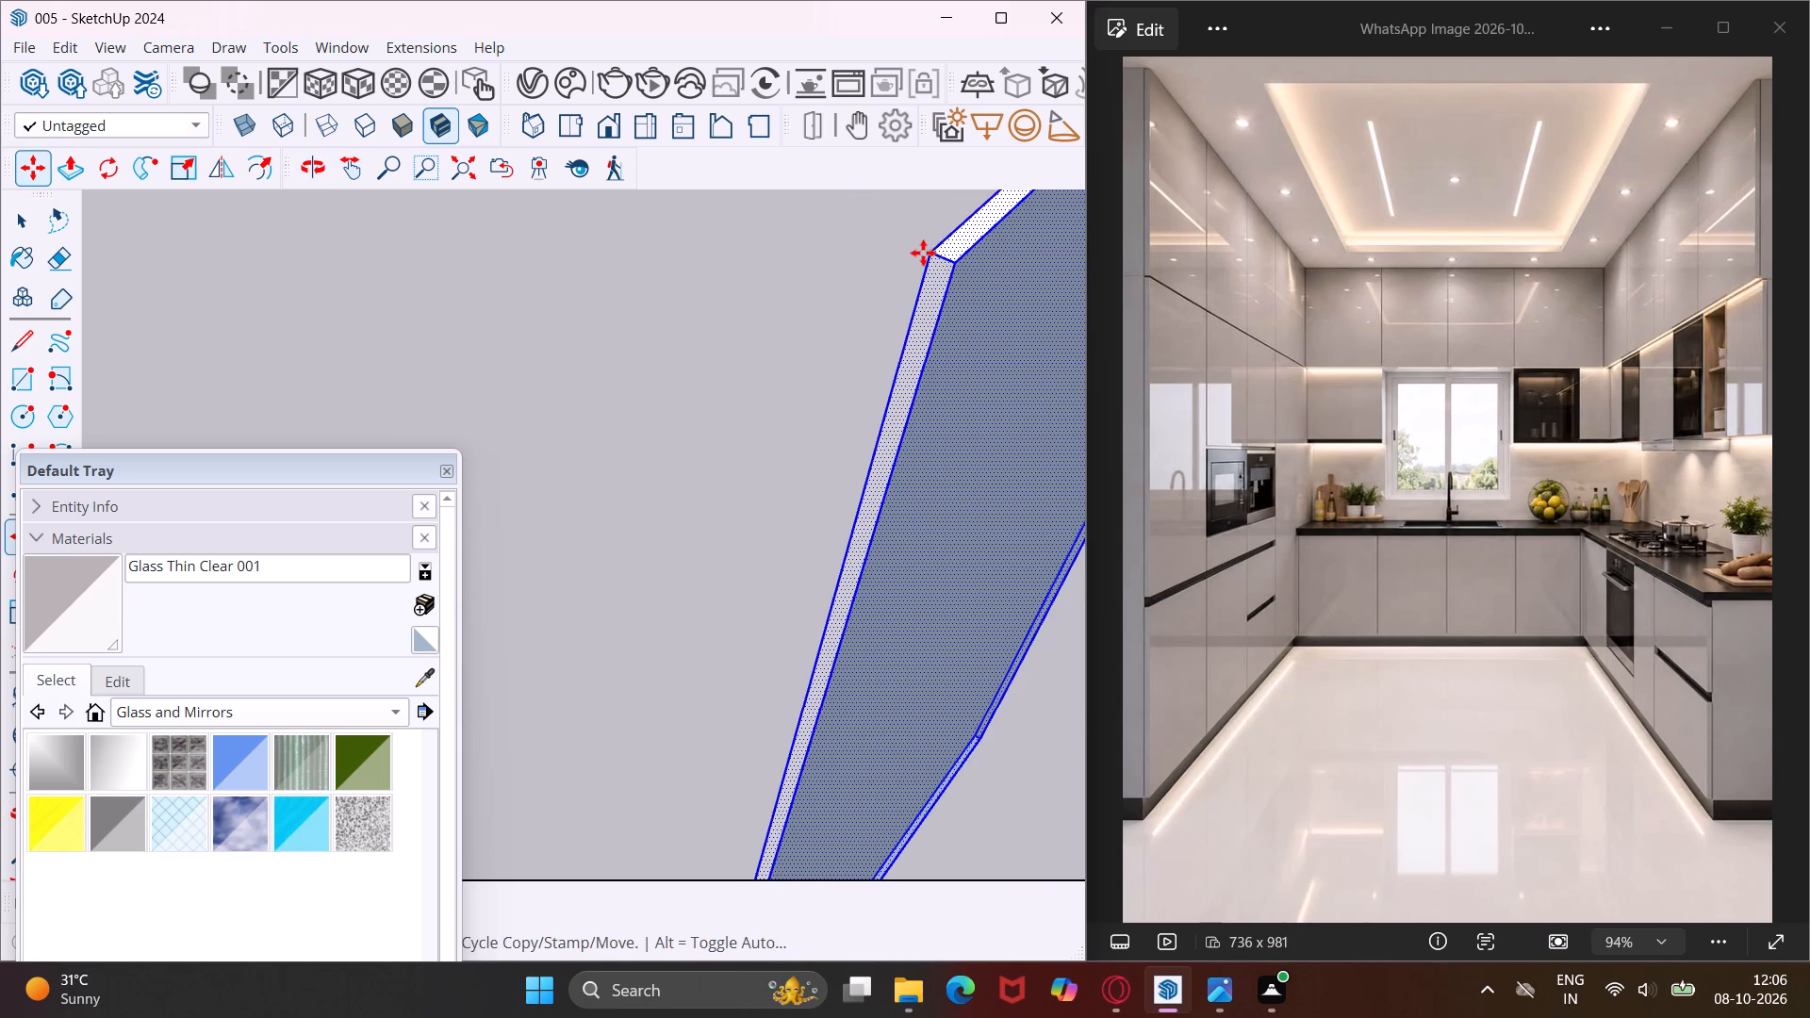
scroll(877, 263, "down", 11)
scroll(877, 263, "down", 11)
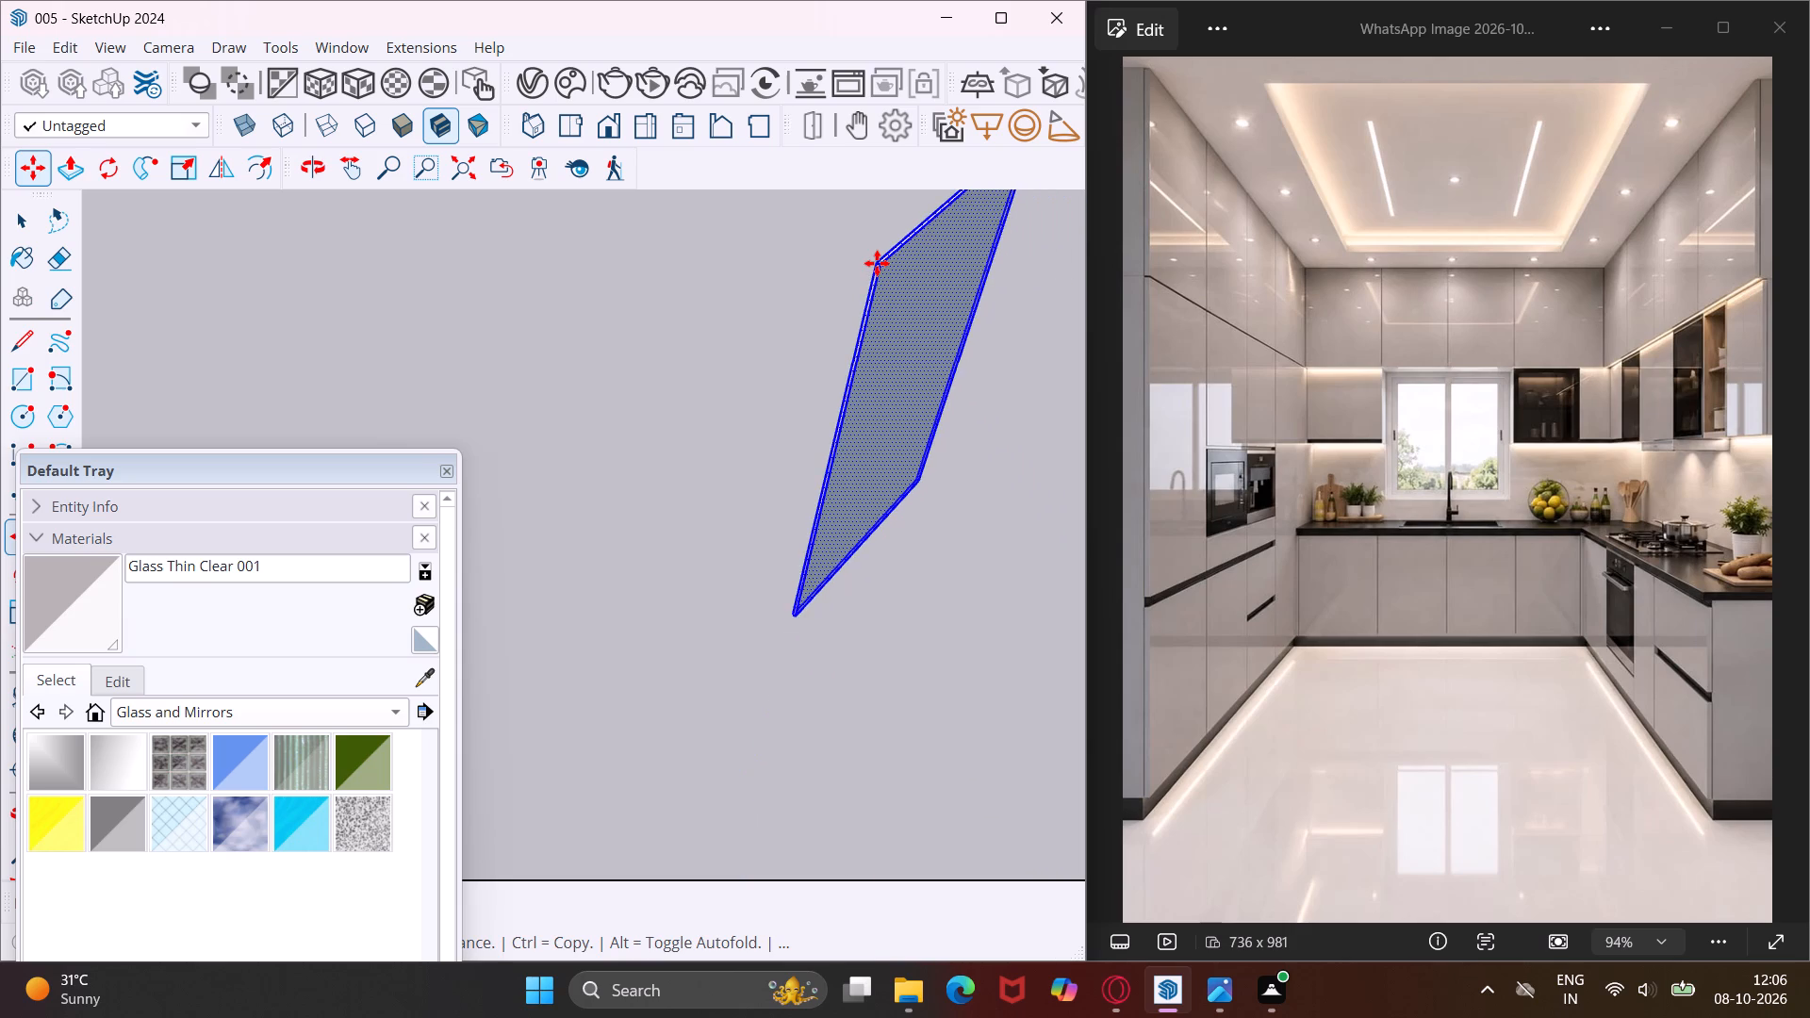
scroll(877, 263, "down", 11)
scroll(877, 263, "down", 13)
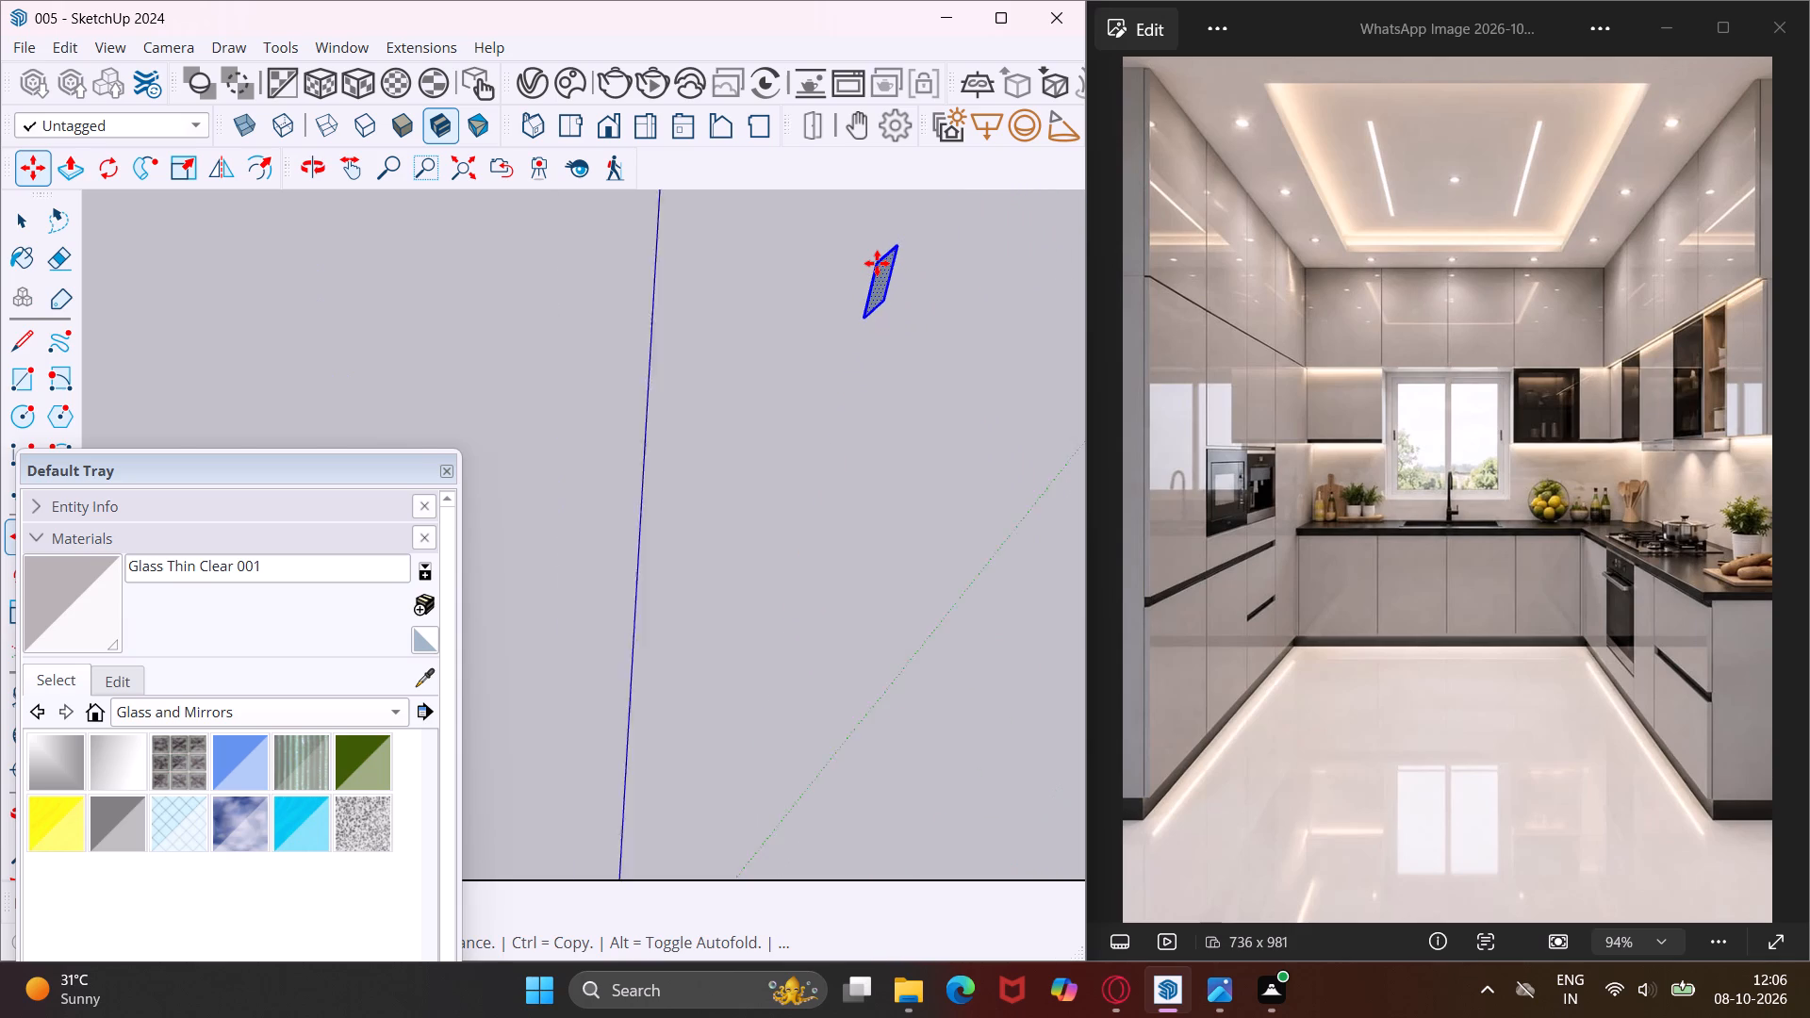
scroll(877, 263, "down", 8)
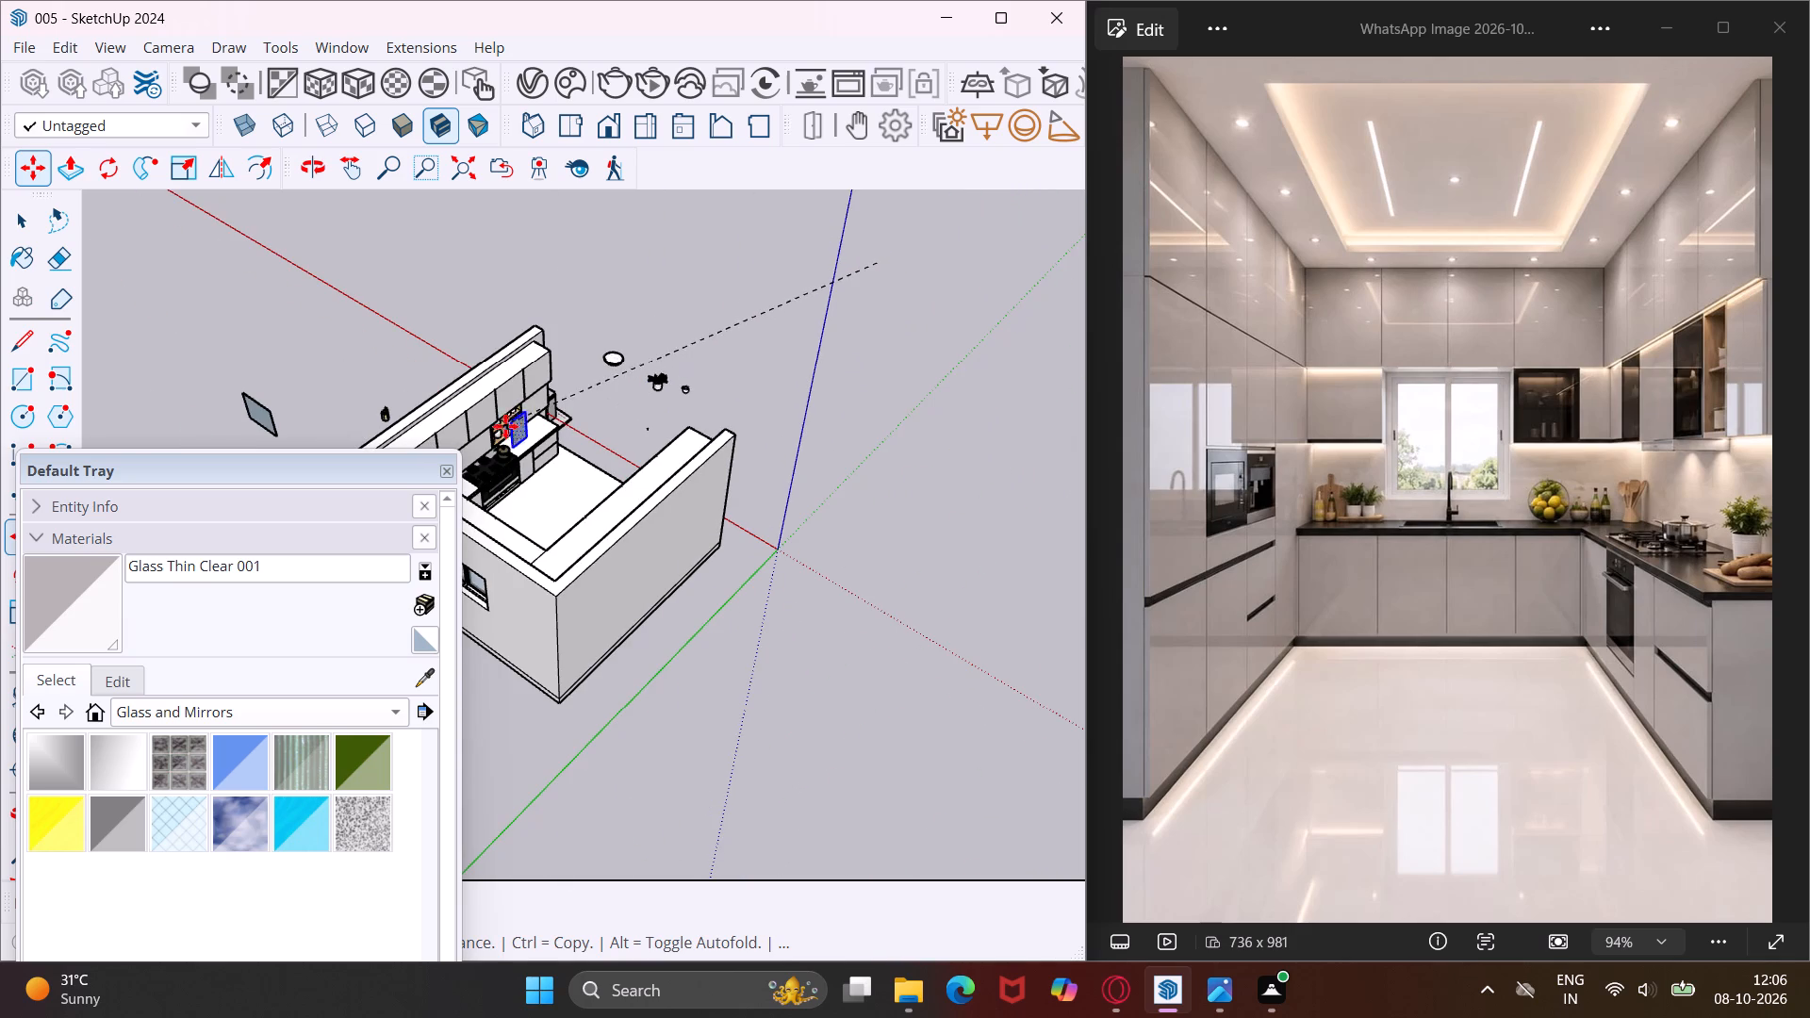
scroll(497, 430, "up", 15)
middle_click_drag(497, 430, 470, 398)
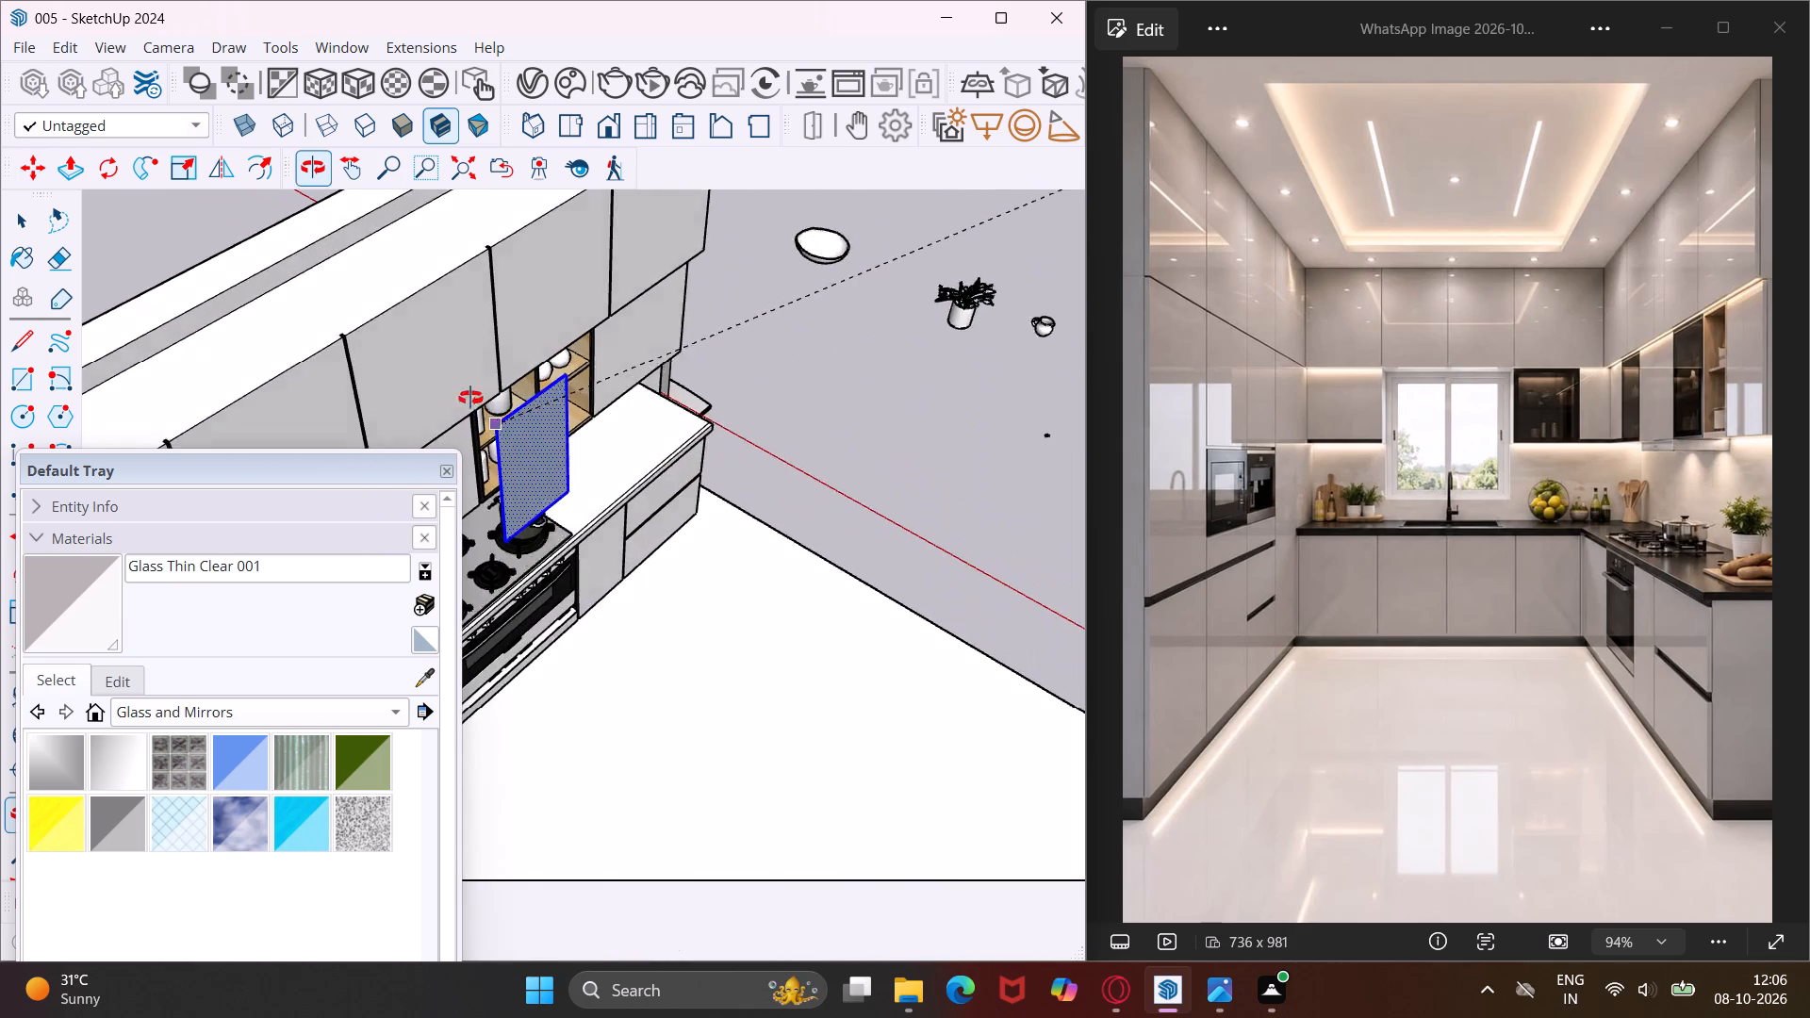
middle_click_drag(470, 398, 420, 252)
scroll(486, 390, "up", 8)
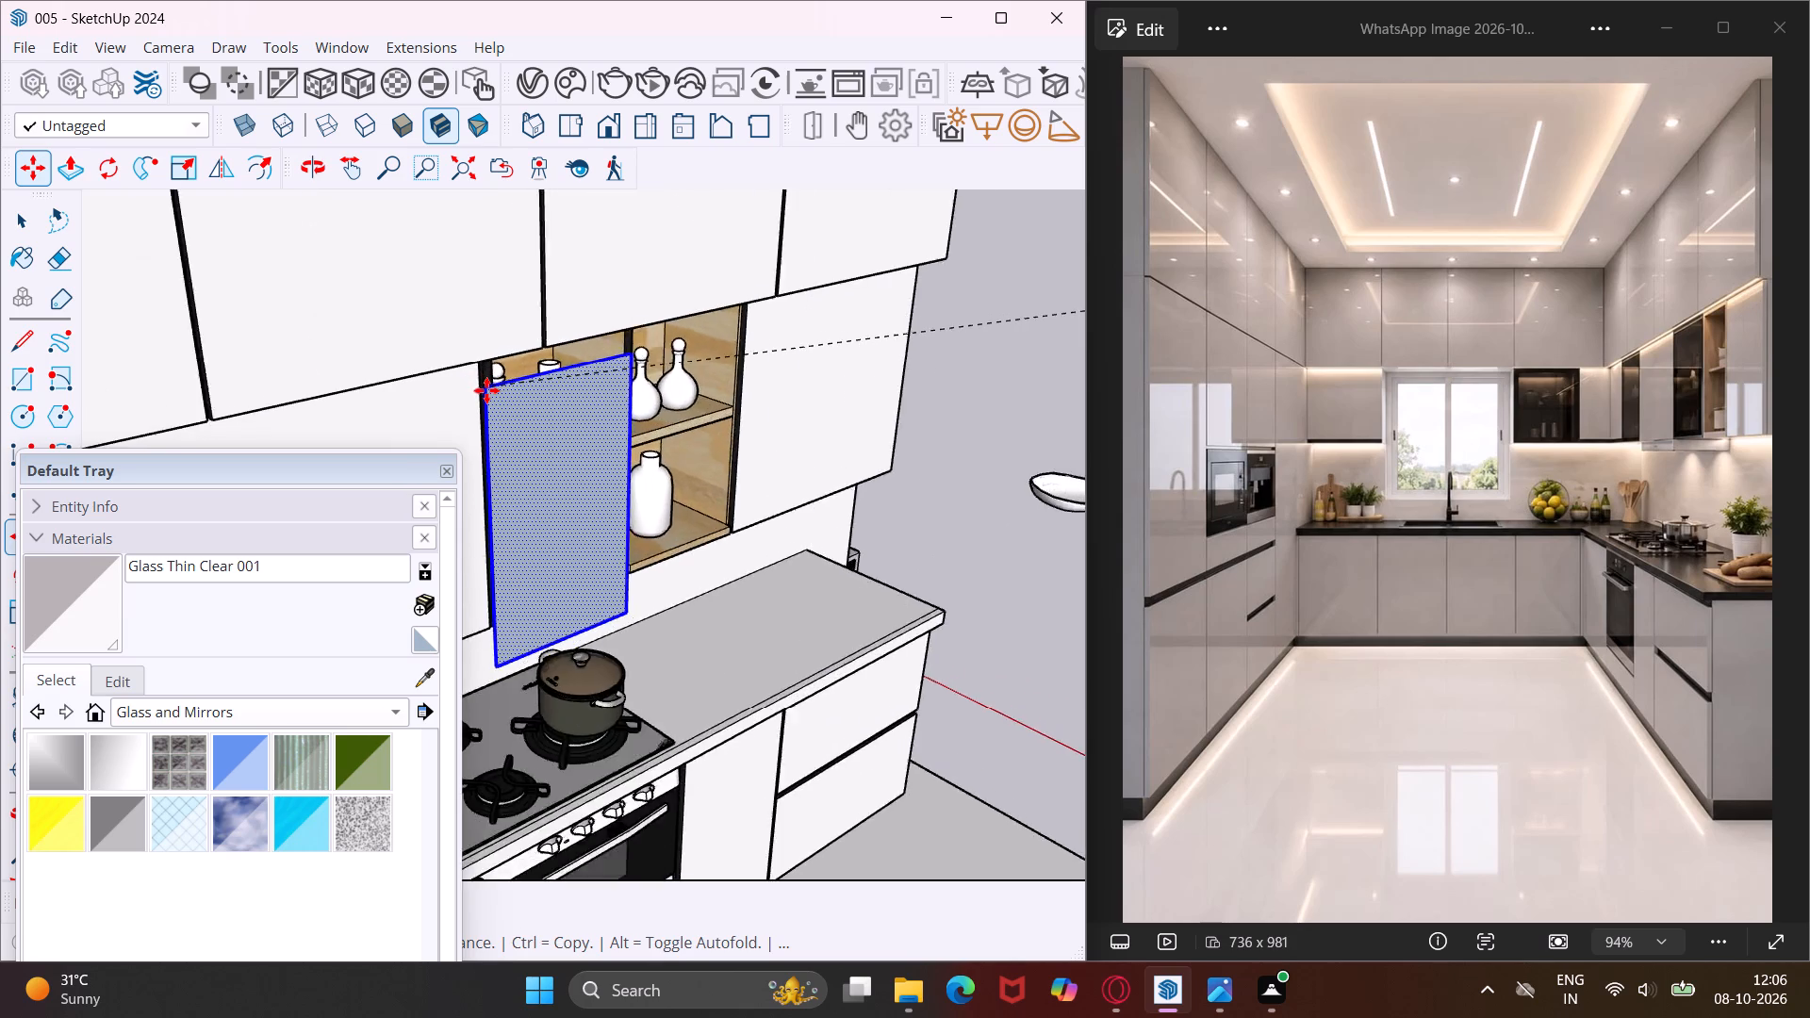
scroll(486, 390, "up", 6)
middle_click_drag(486, 390, 433, 290)
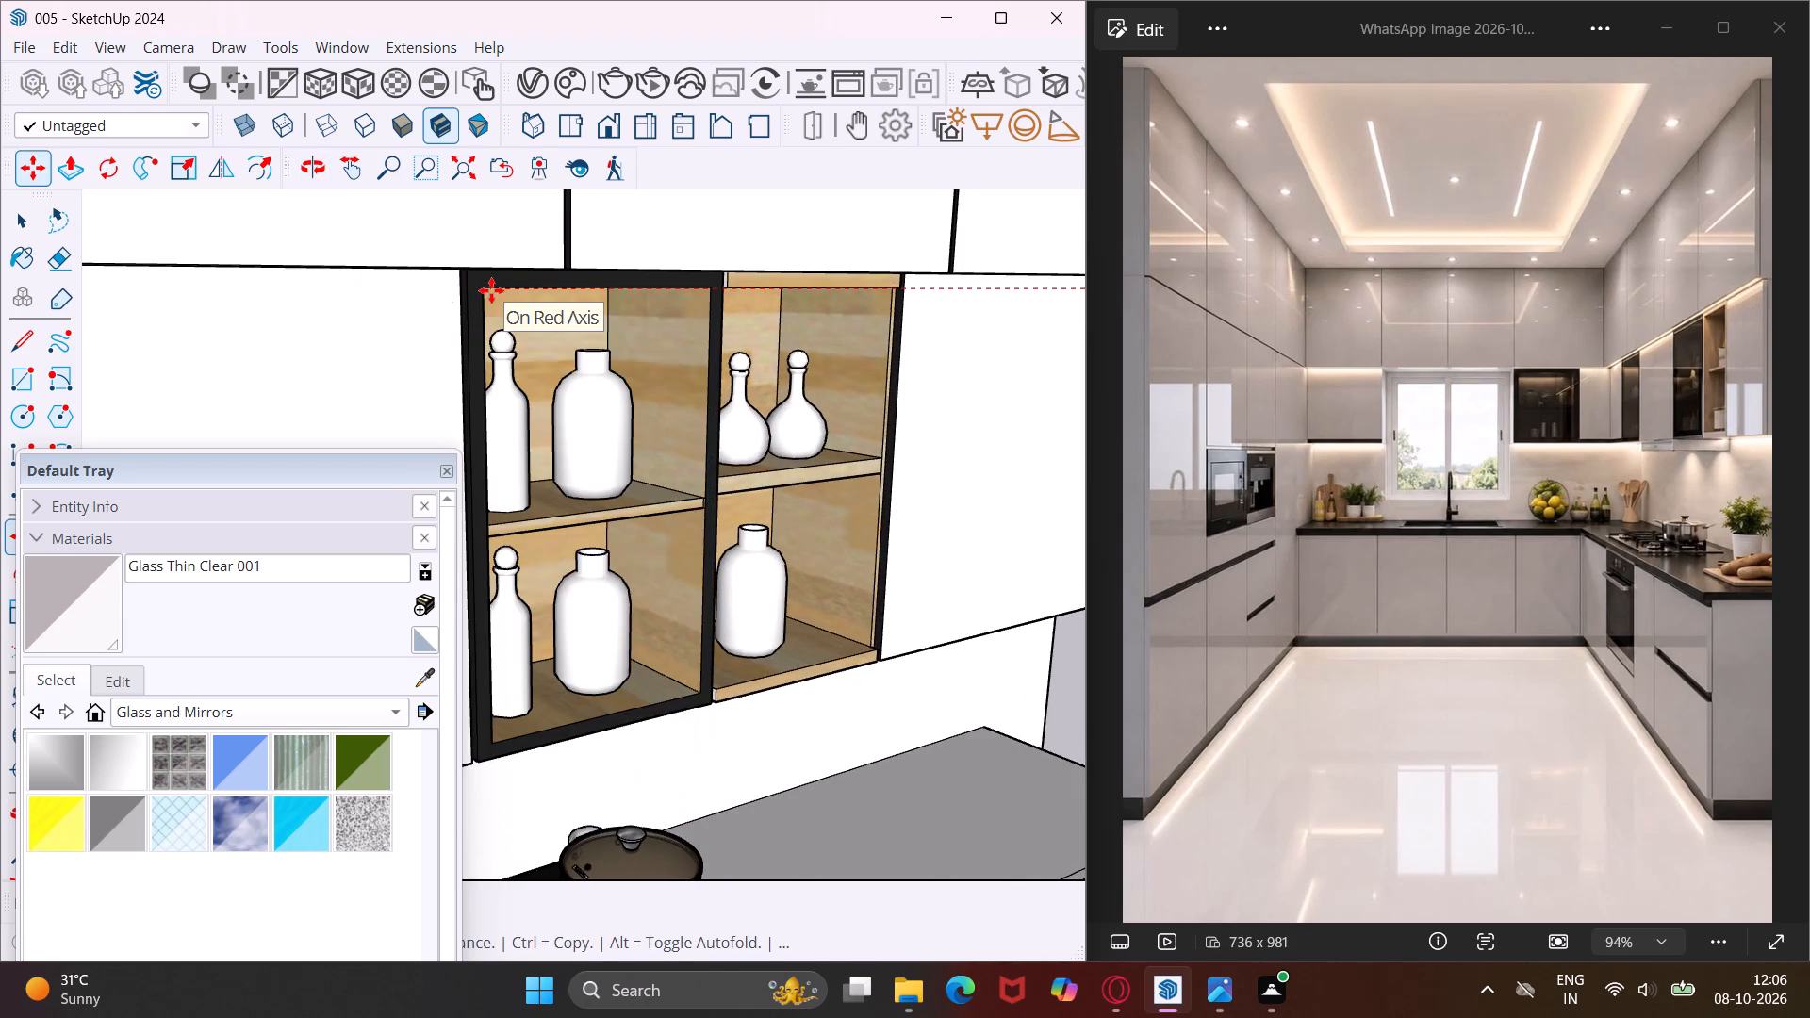
scroll(491, 290, "up", 7)
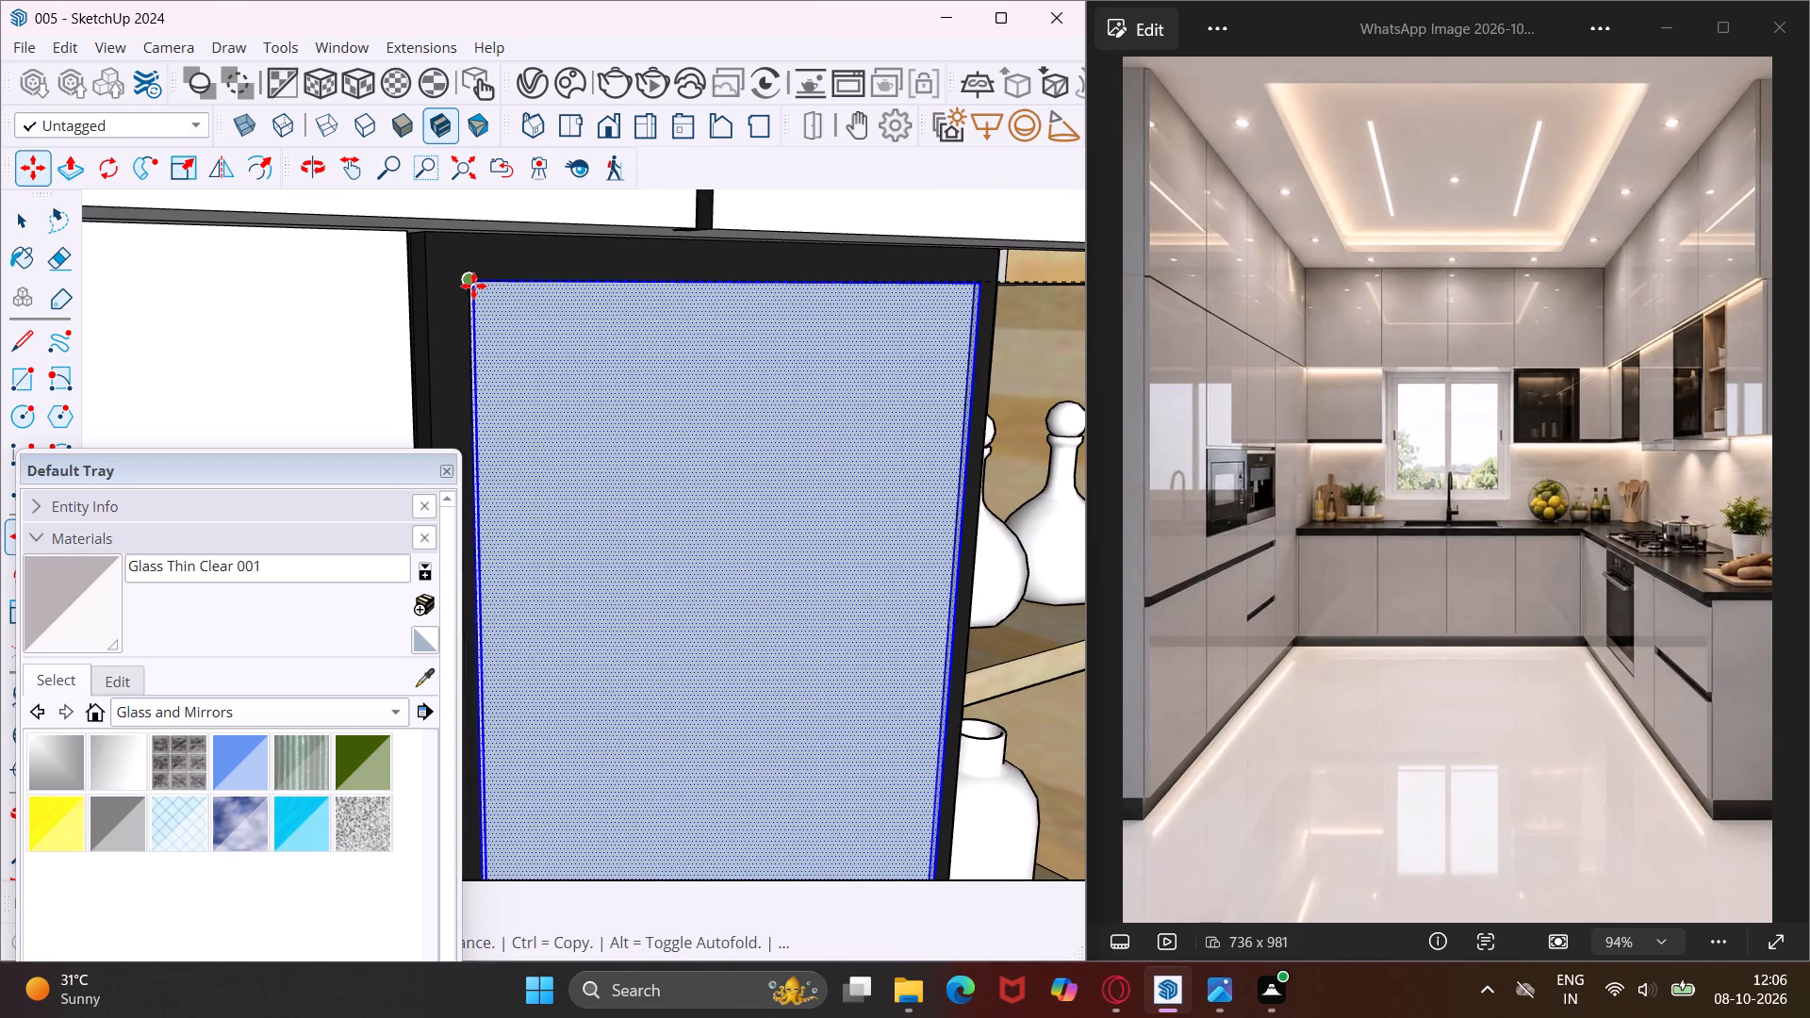
left_click(473, 286)
Move the remaining loose glass panel outside the room by its upper corner into the matching corner of the black-framed opening beside the window.
scroll(420, 286, "down", 20)
scroll(420, 286, "down", 4)
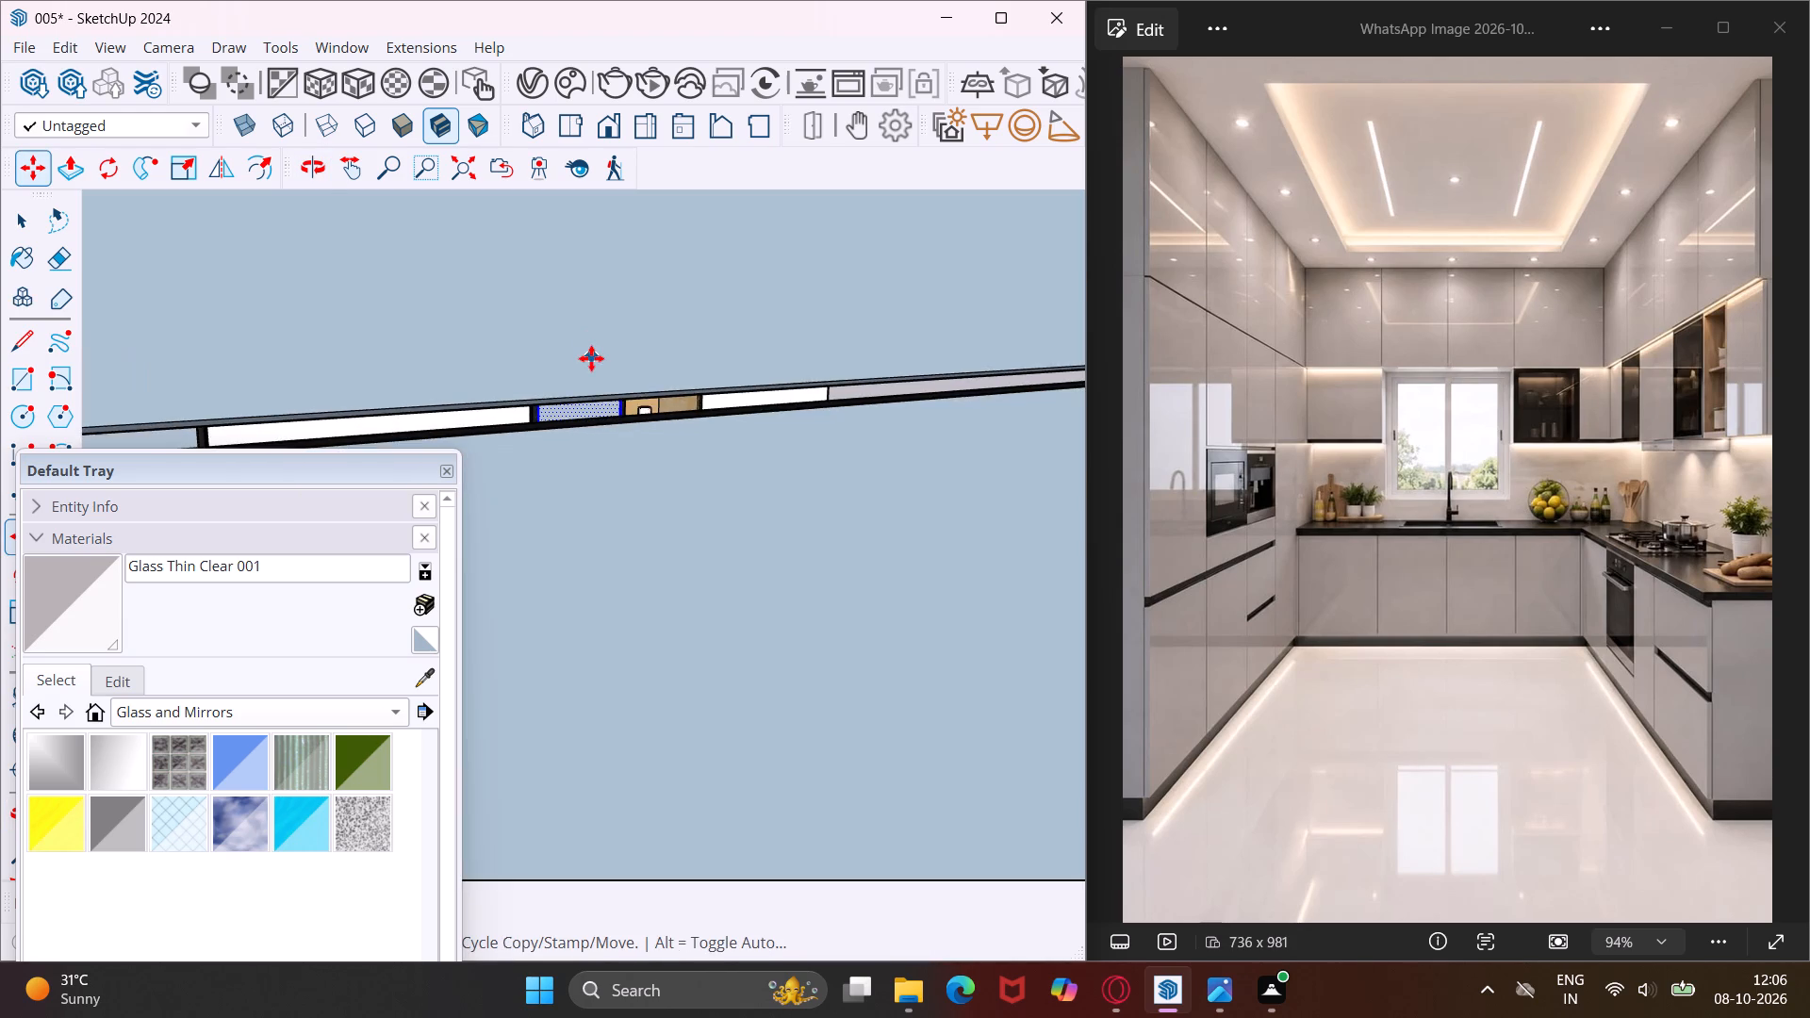
middle_click_drag(594, 363, 923, 584)
scroll(798, 512, "down", 20)
scroll(798, 512, "down", 20)
scroll(798, 512, "down", 2)
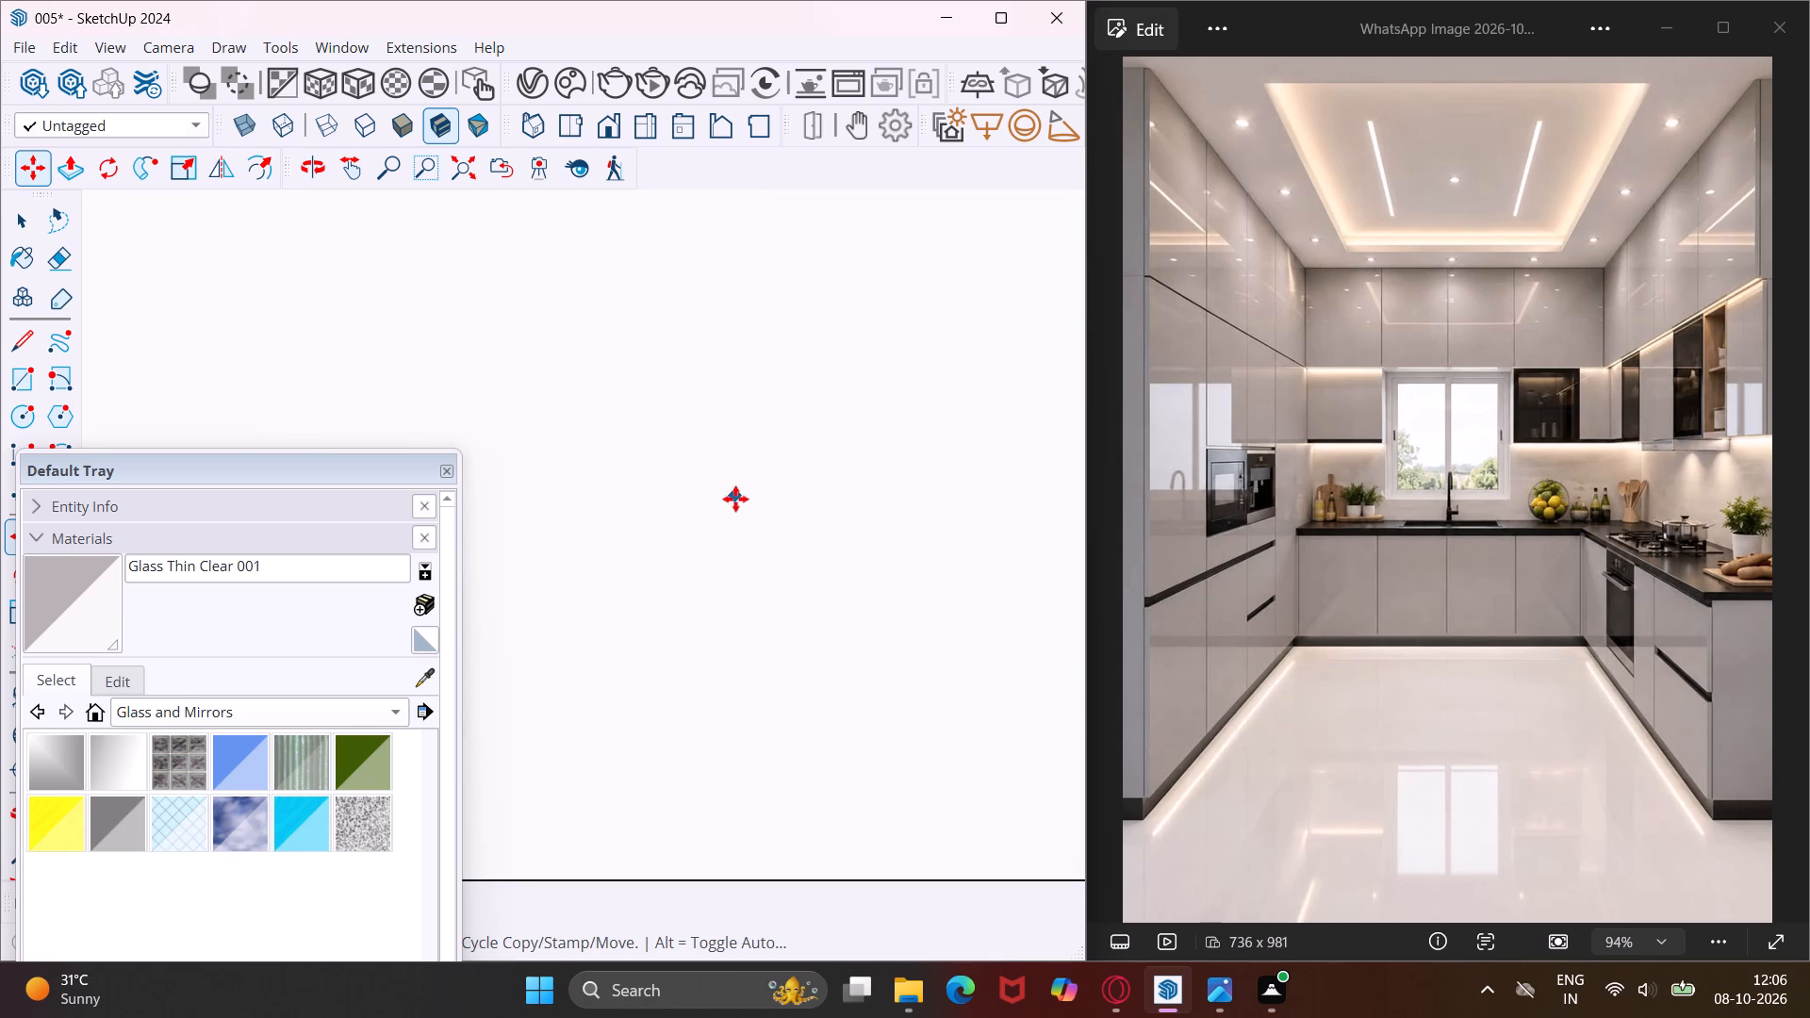
scroll(735, 499, "down", 20)
scroll(735, 499, "down", 20)
scroll(735, 499, "down", 1)
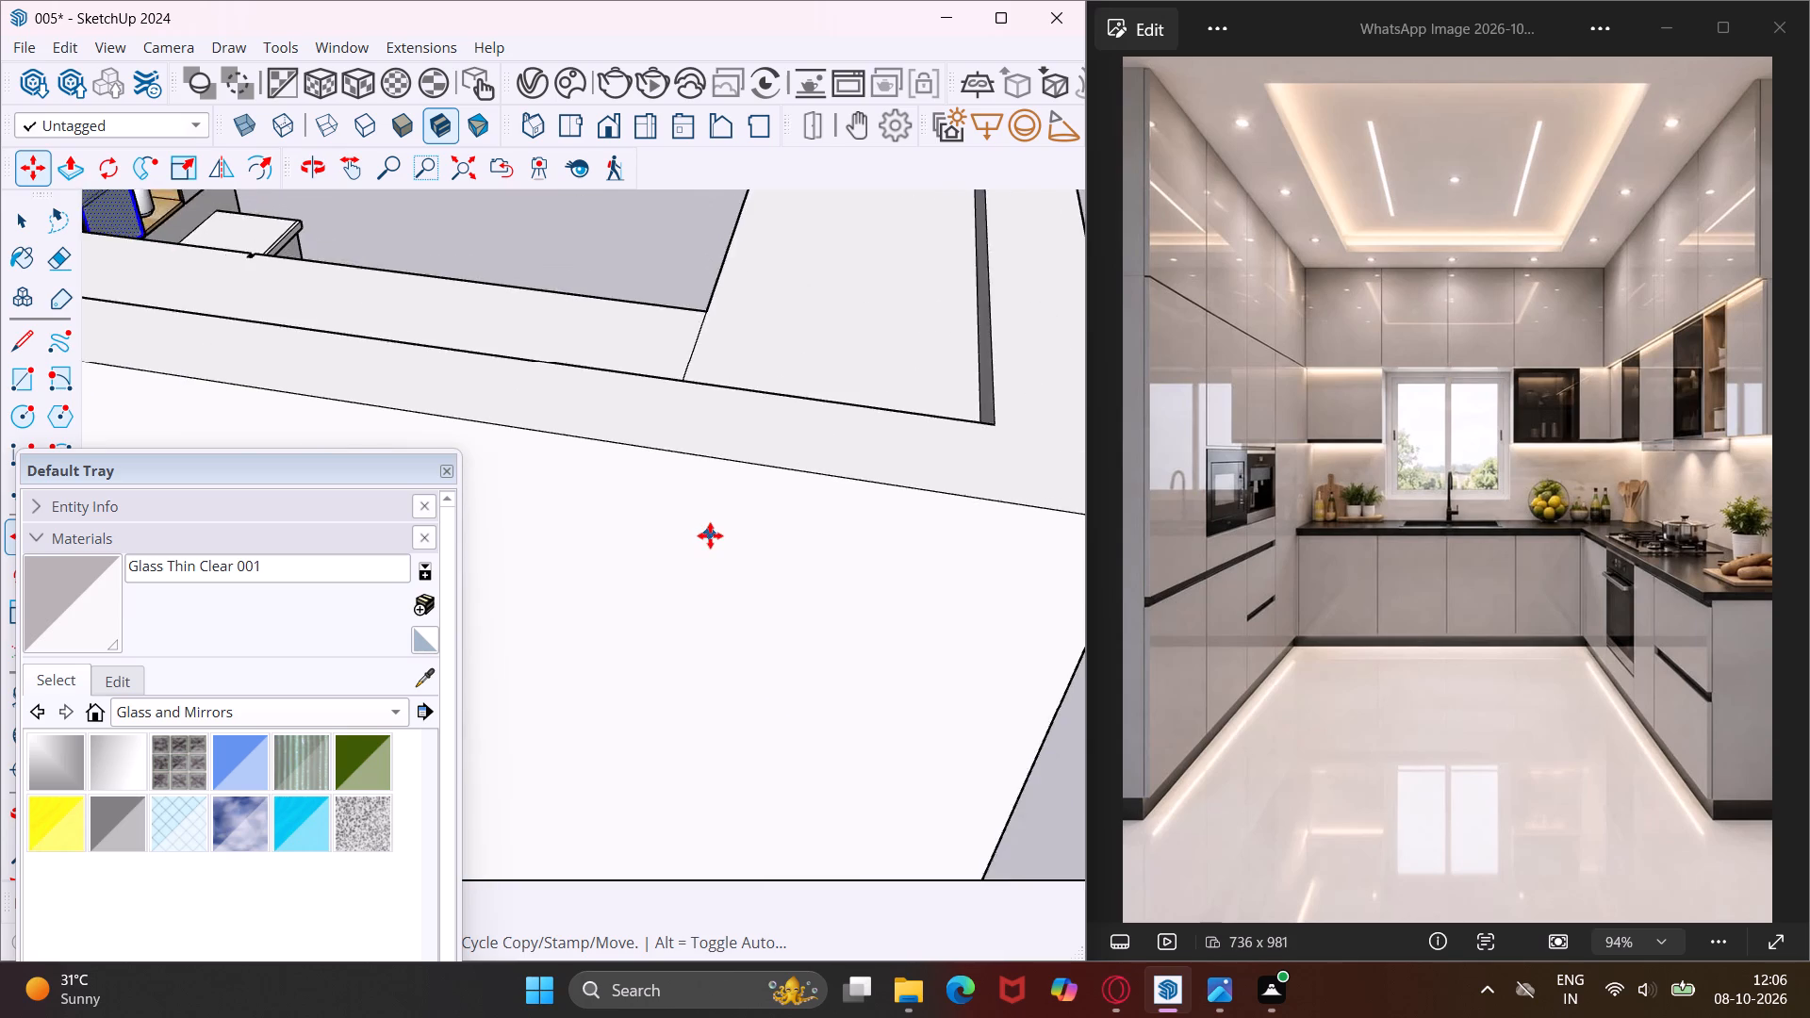
scroll(710, 535, "down", 20)
scroll(710, 535, "down", 15)
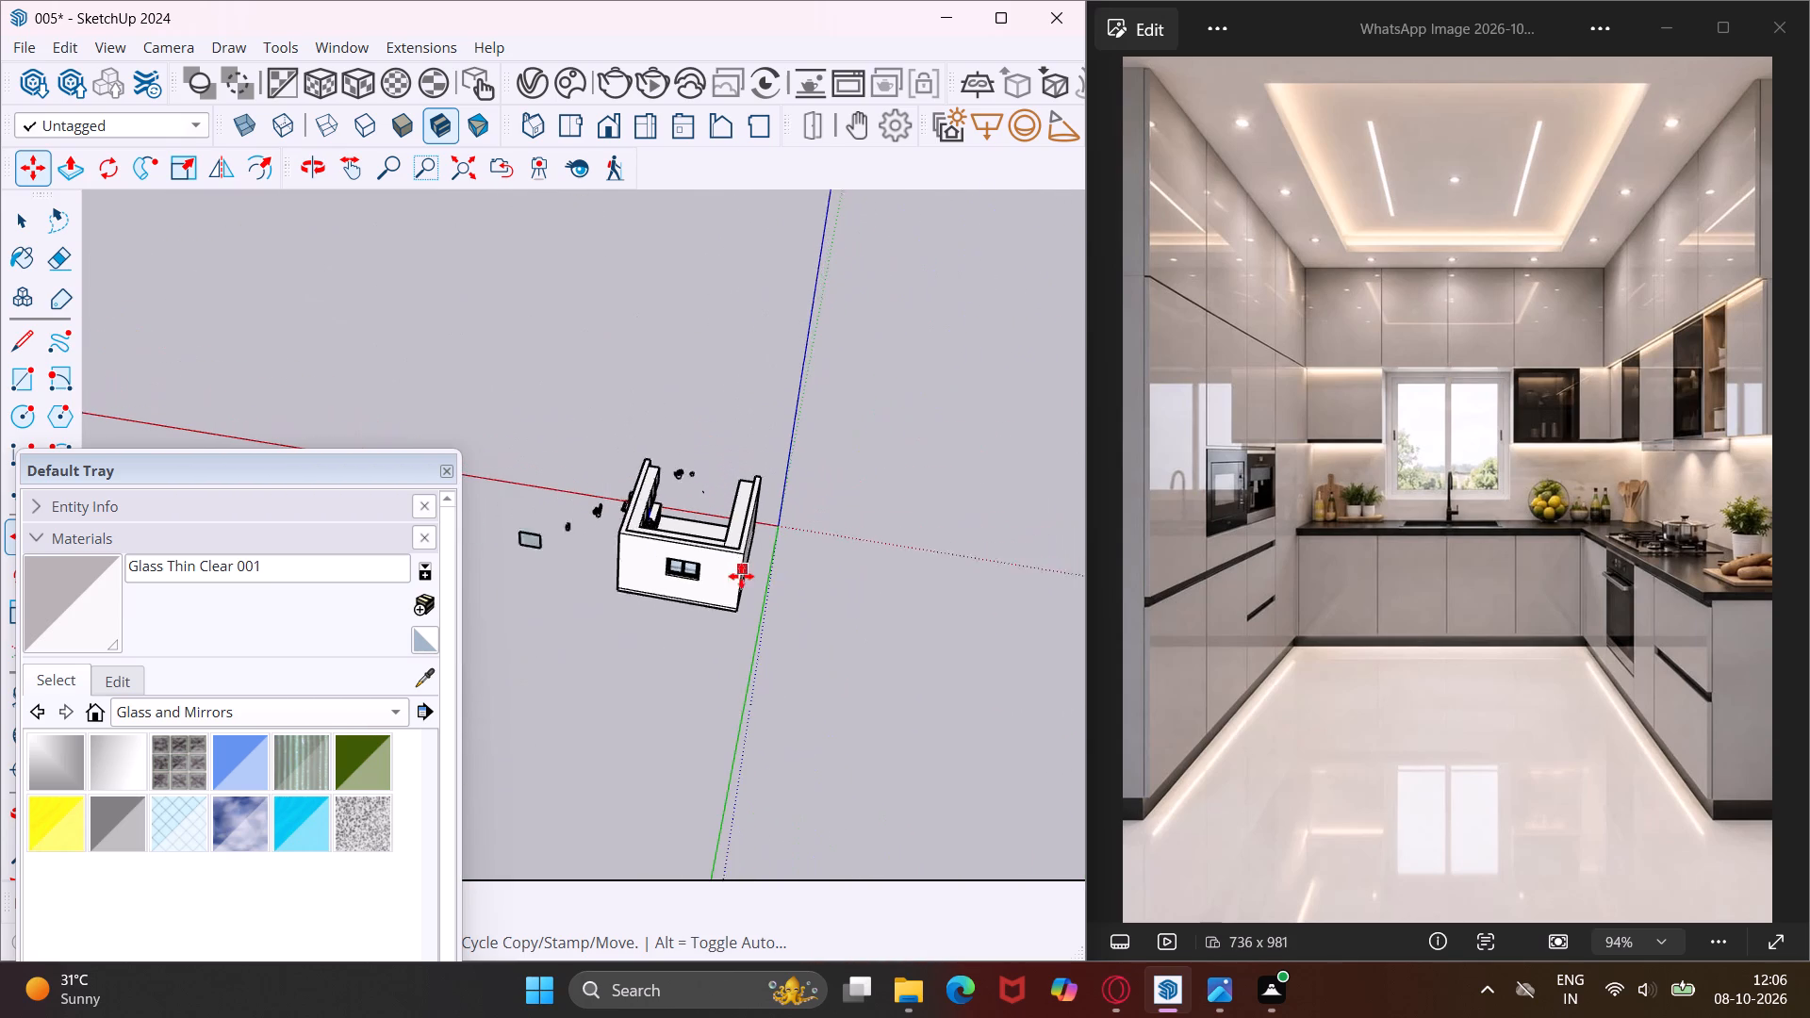
scroll(741, 576, "down", 1)
middle_click_drag(543, 521, 982, 529)
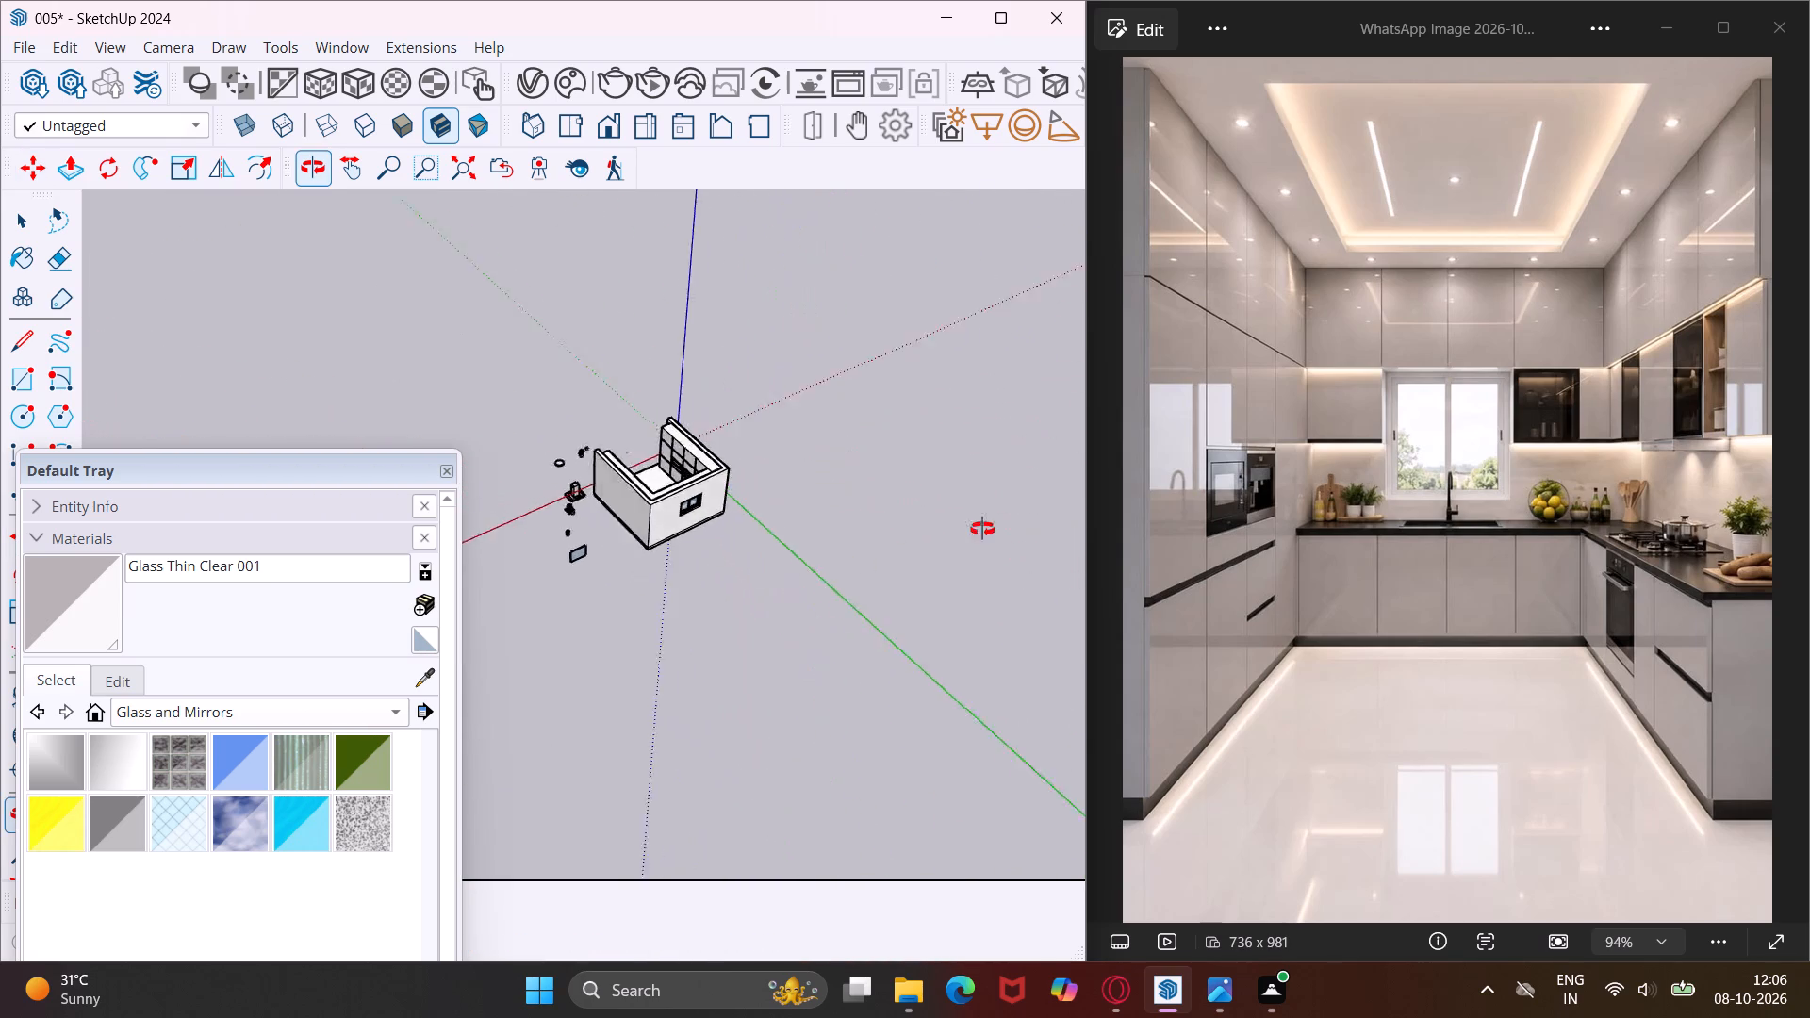
middle_click_drag(982, 529, 1035, 503)
middle_click_drag(598, 541, 1120, 430)
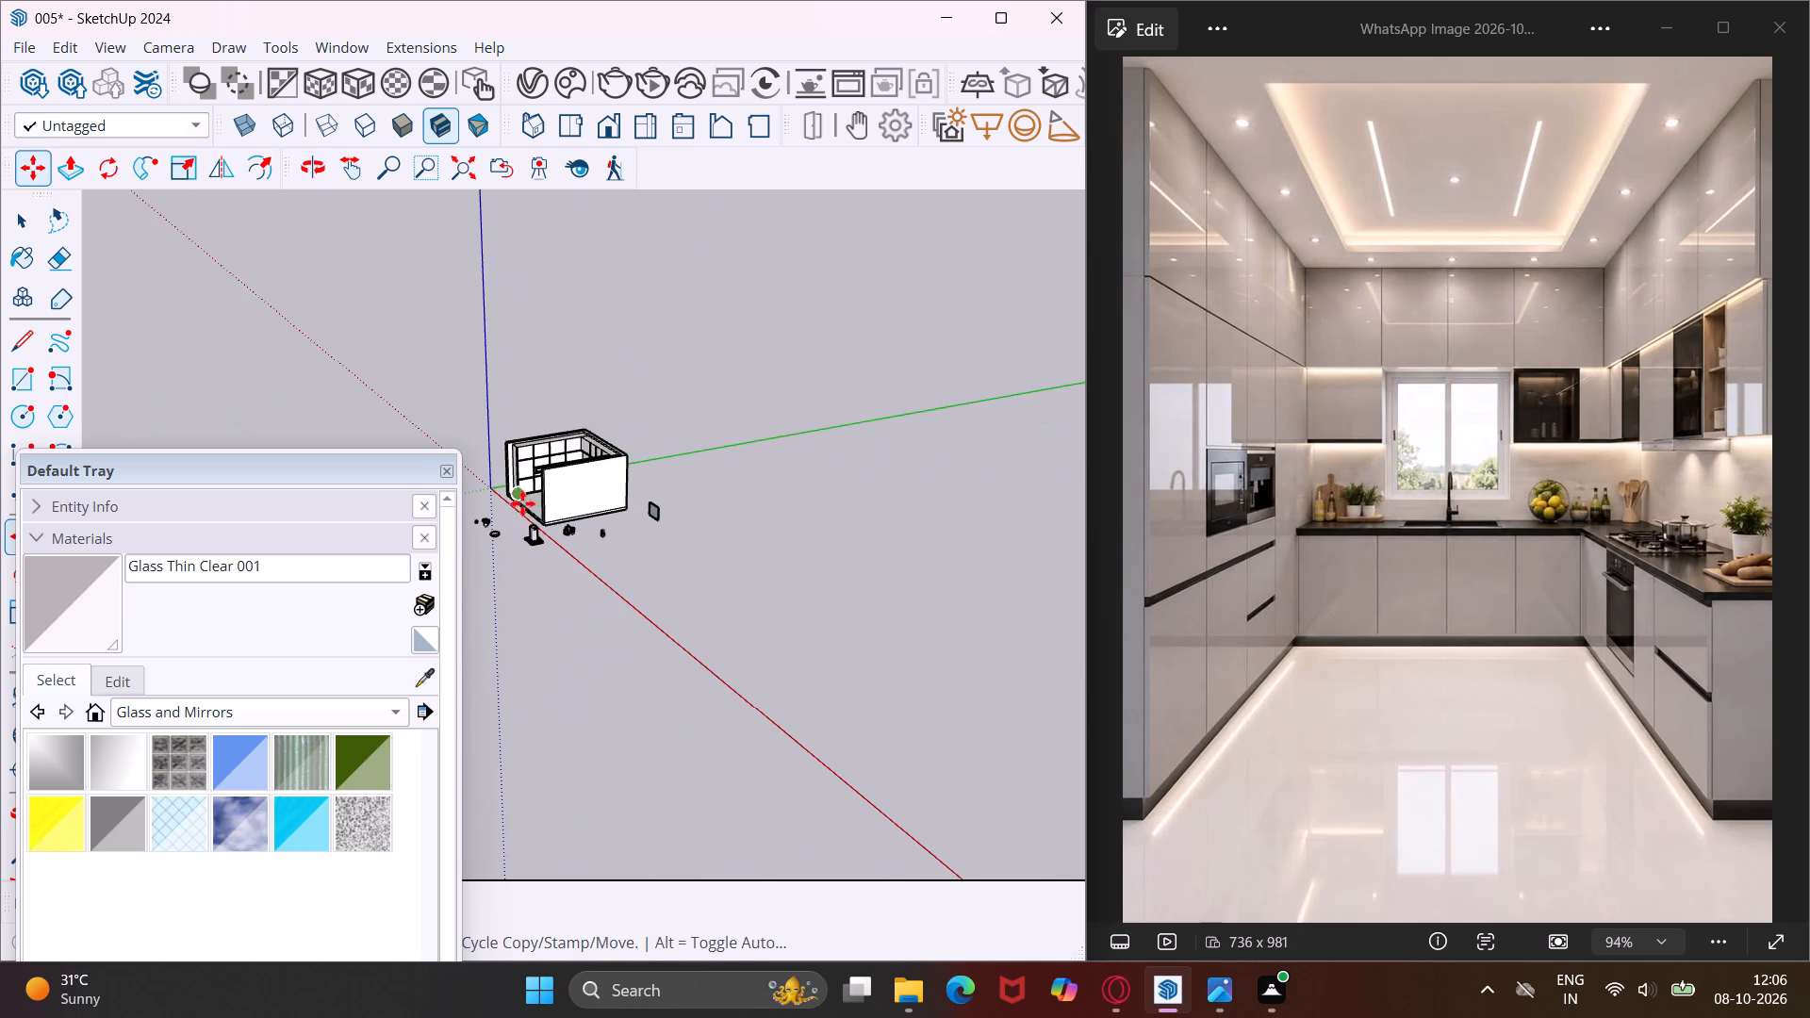
middle_click_drag(523, 517, 990, 497)
middle_click_drag(573, 512, 704, 514)
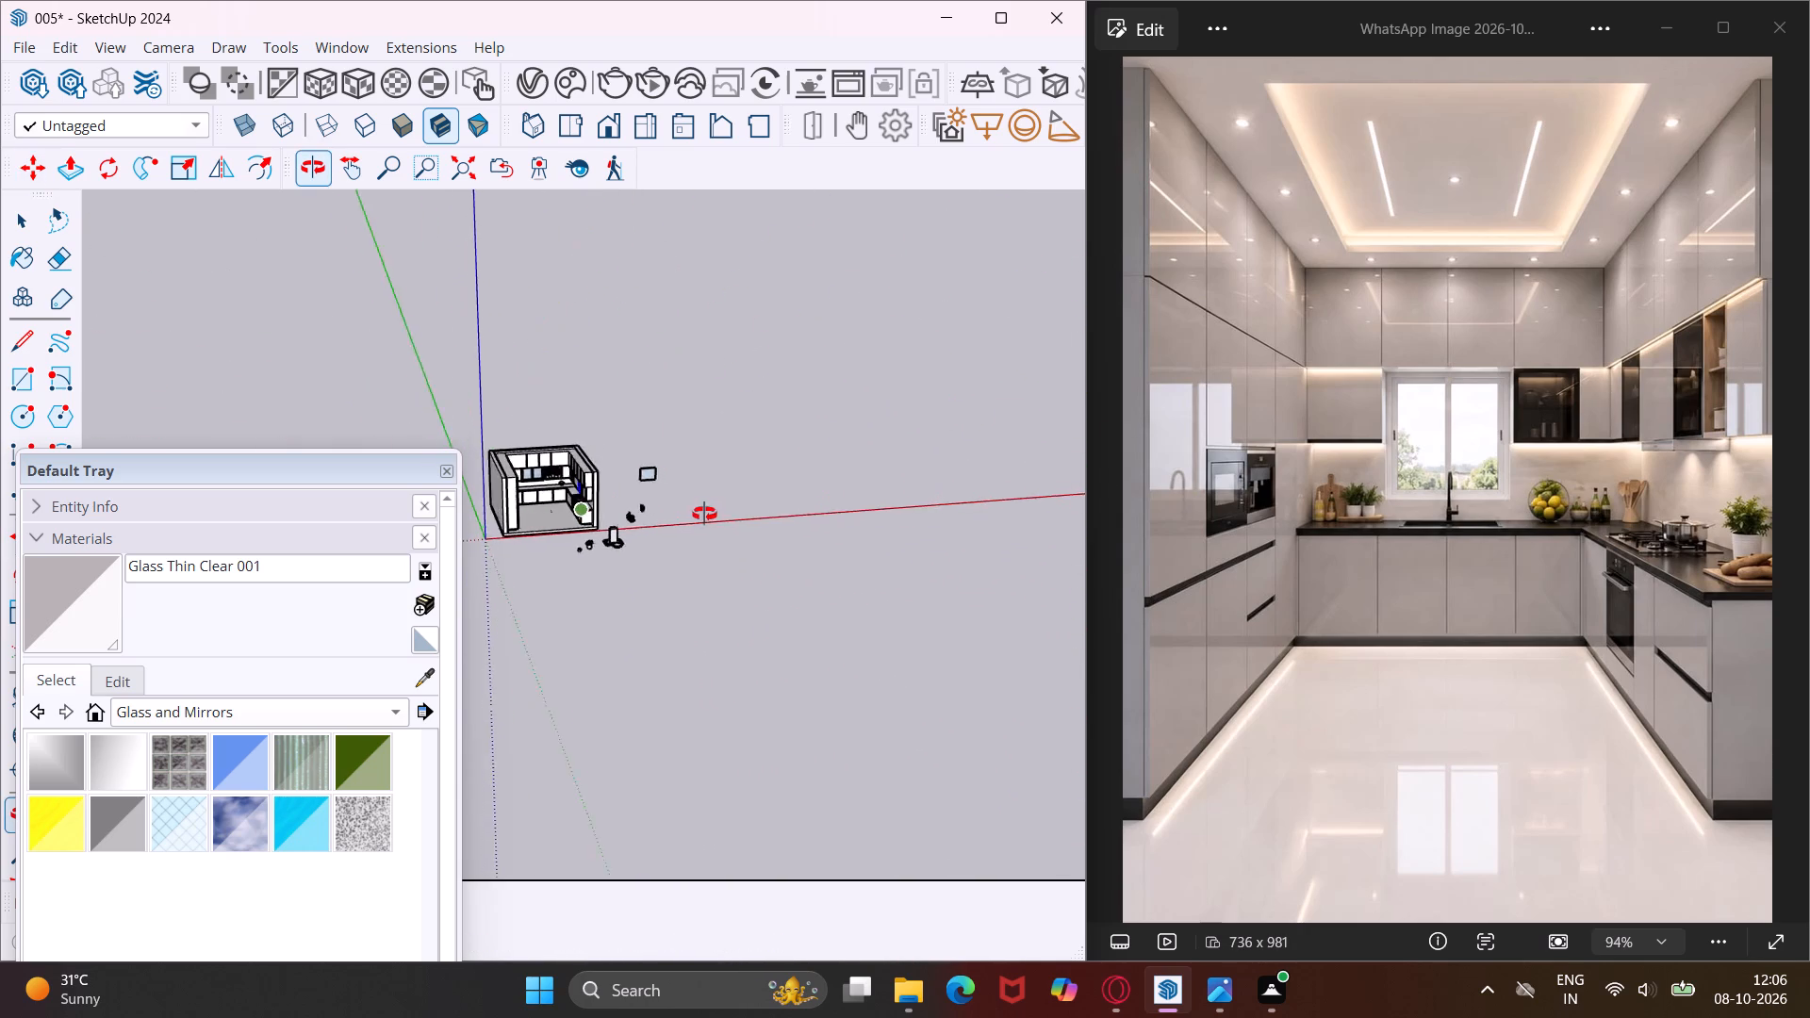
middle_click_drag(704, 514, 762, 509)
scroll(634, 481, "up", 10)
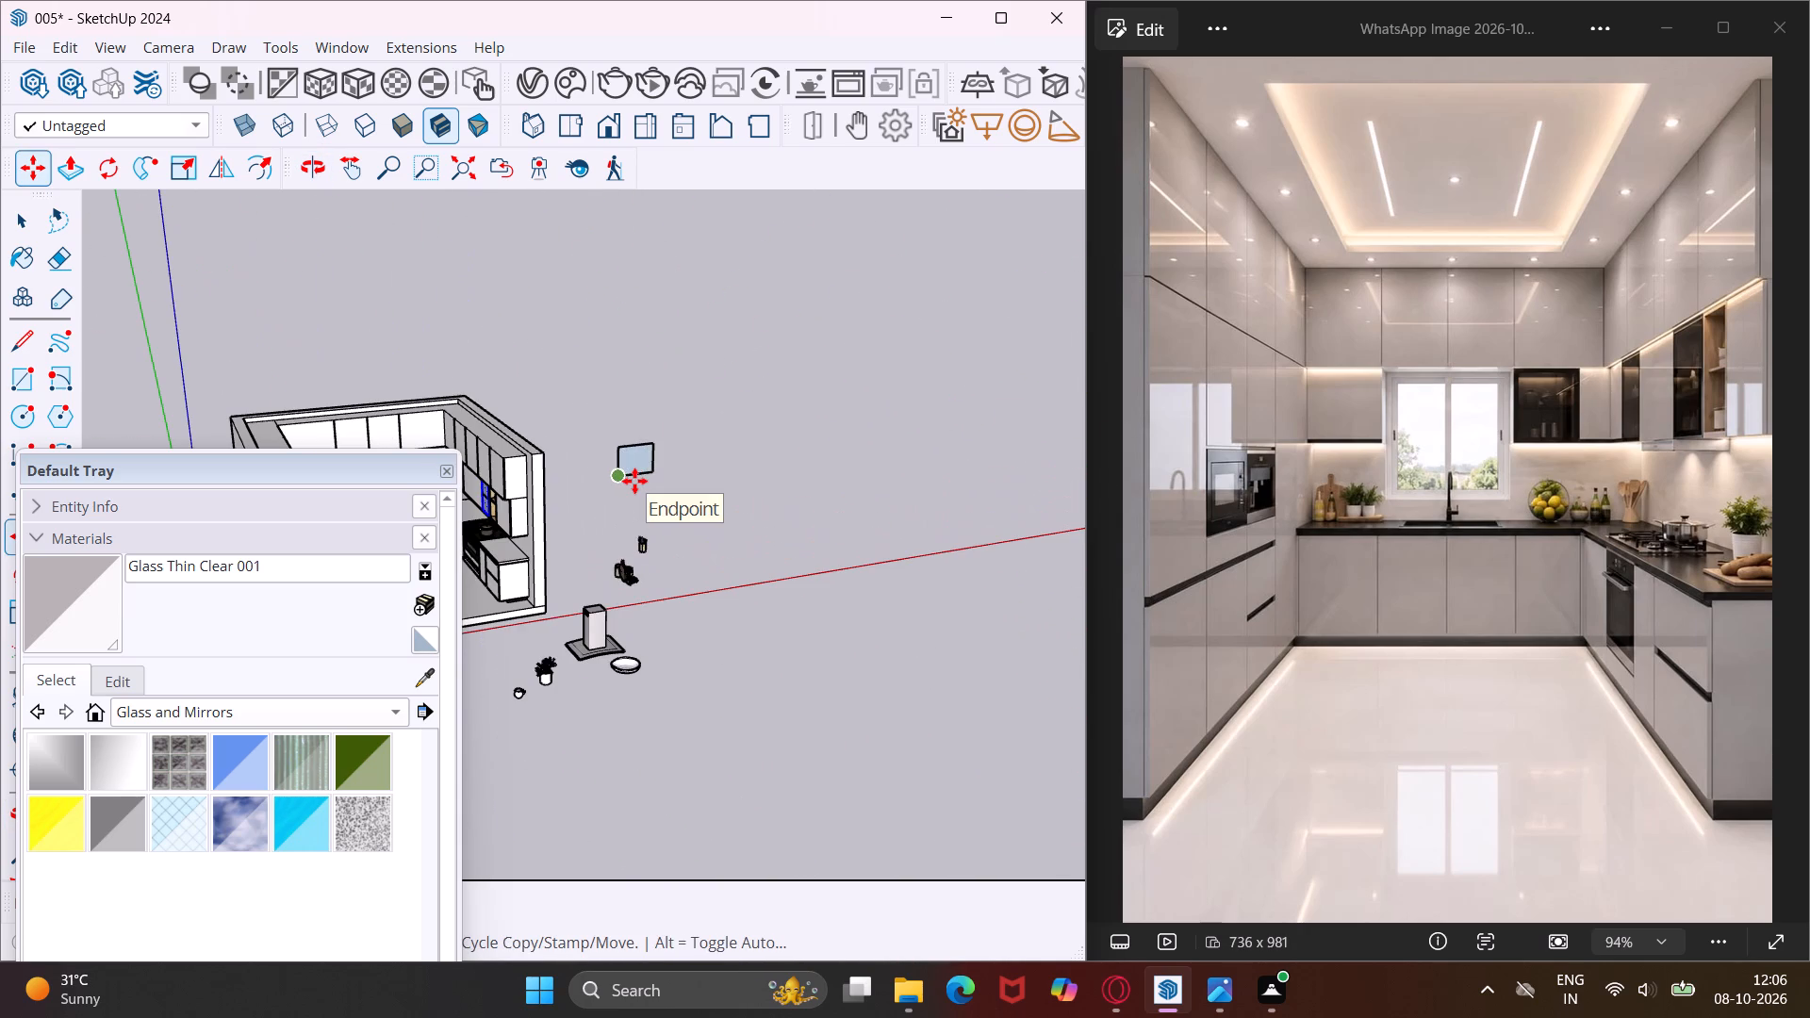
key("Escape")
key("space")
scroll(627, 478, "up", 11)
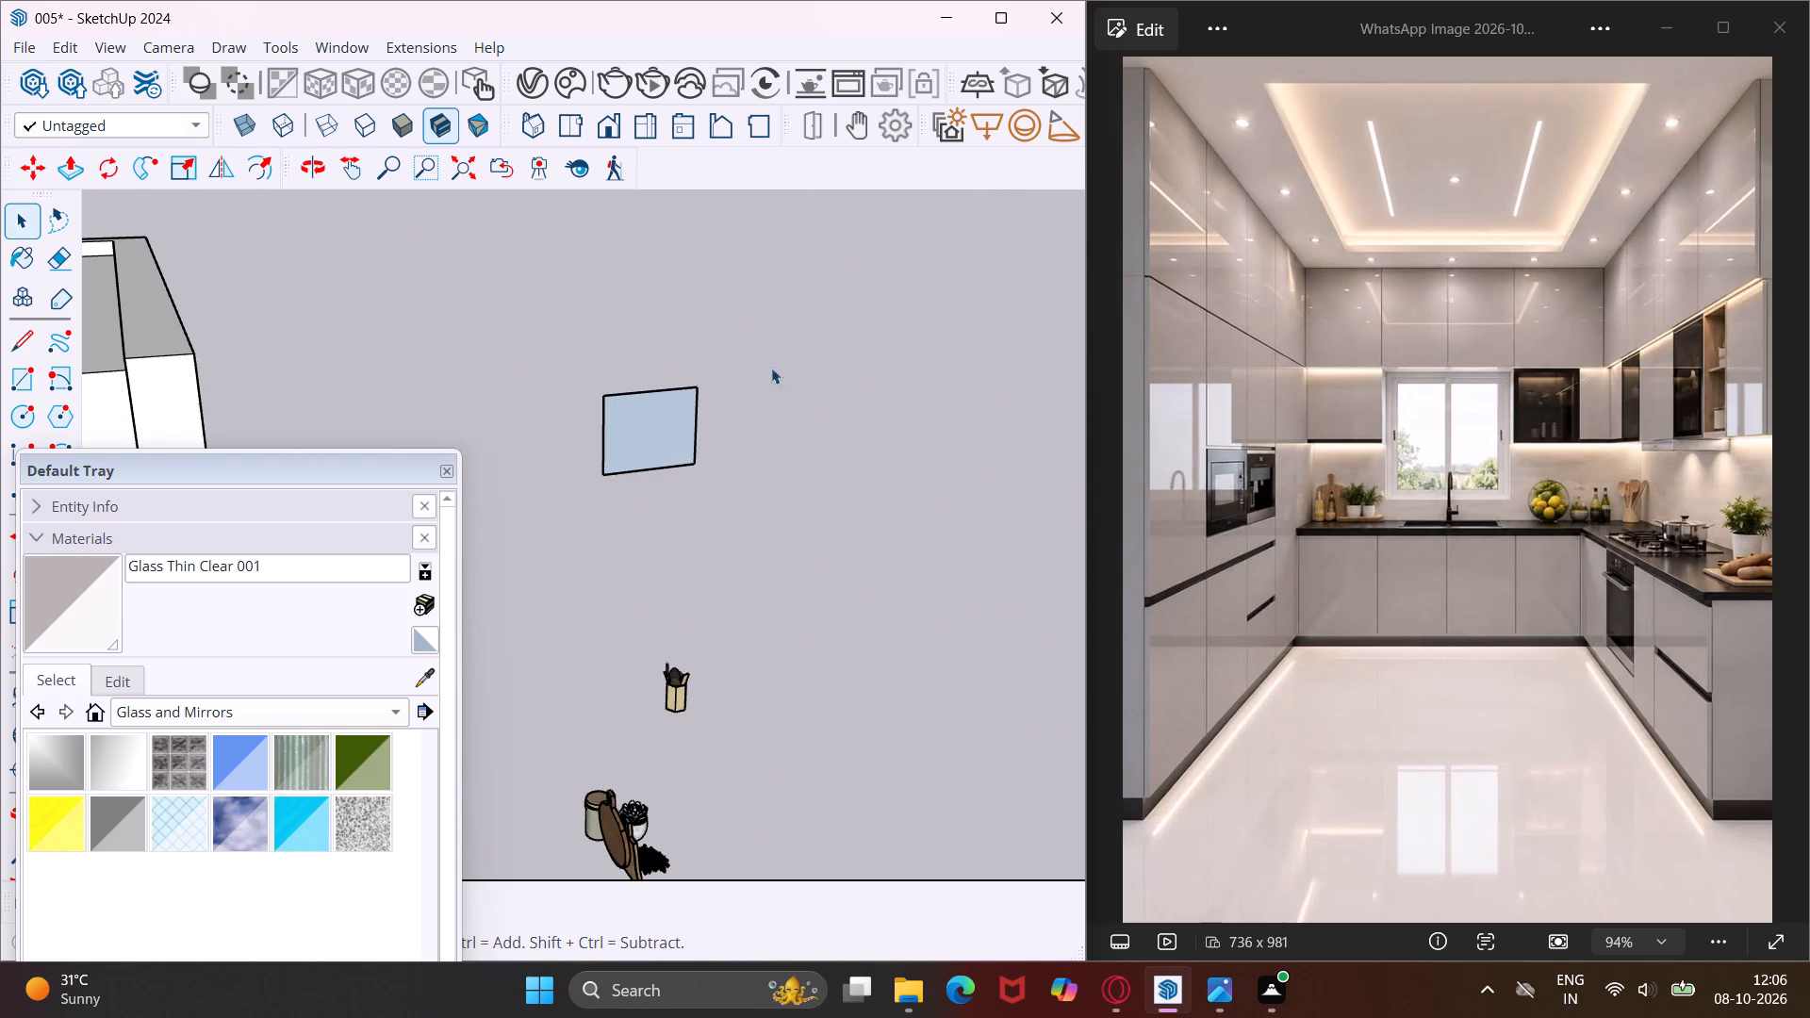
left_click_drag(782, 340, 549, 513)
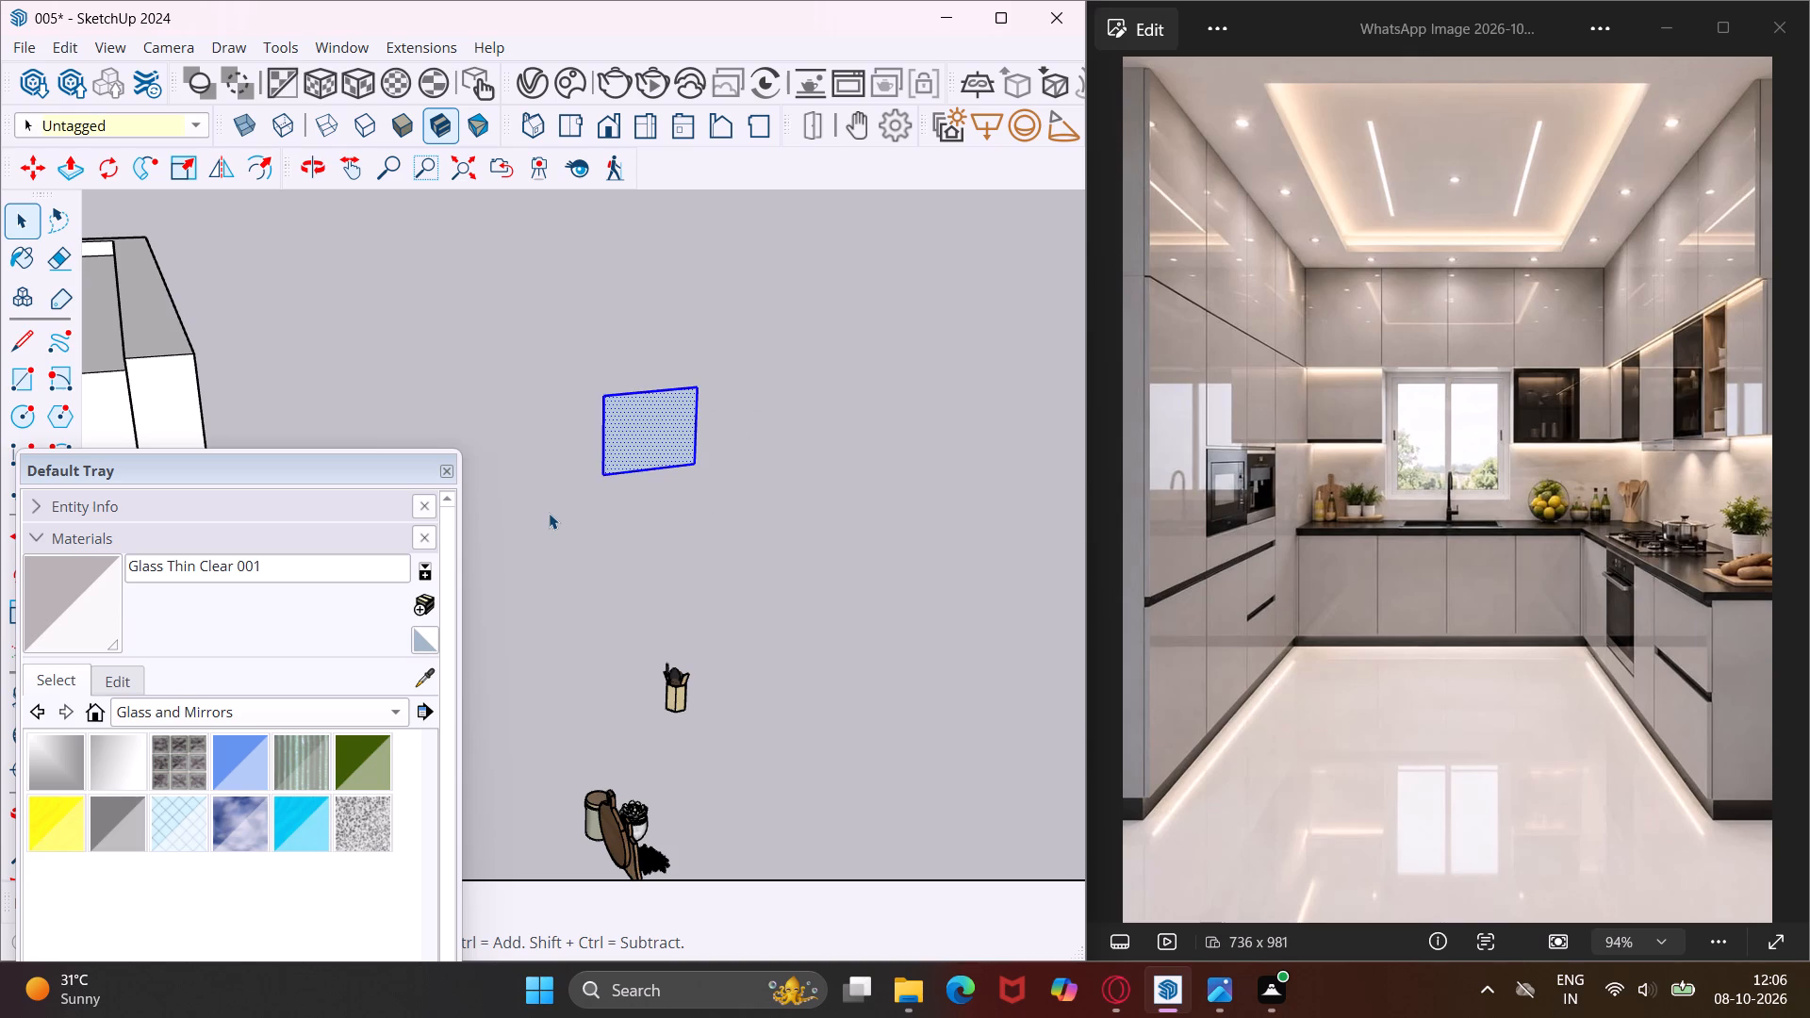
key("m")
scroll(599, 396, "up", 10)
middle_click_drag(599, 396, 746, 431)
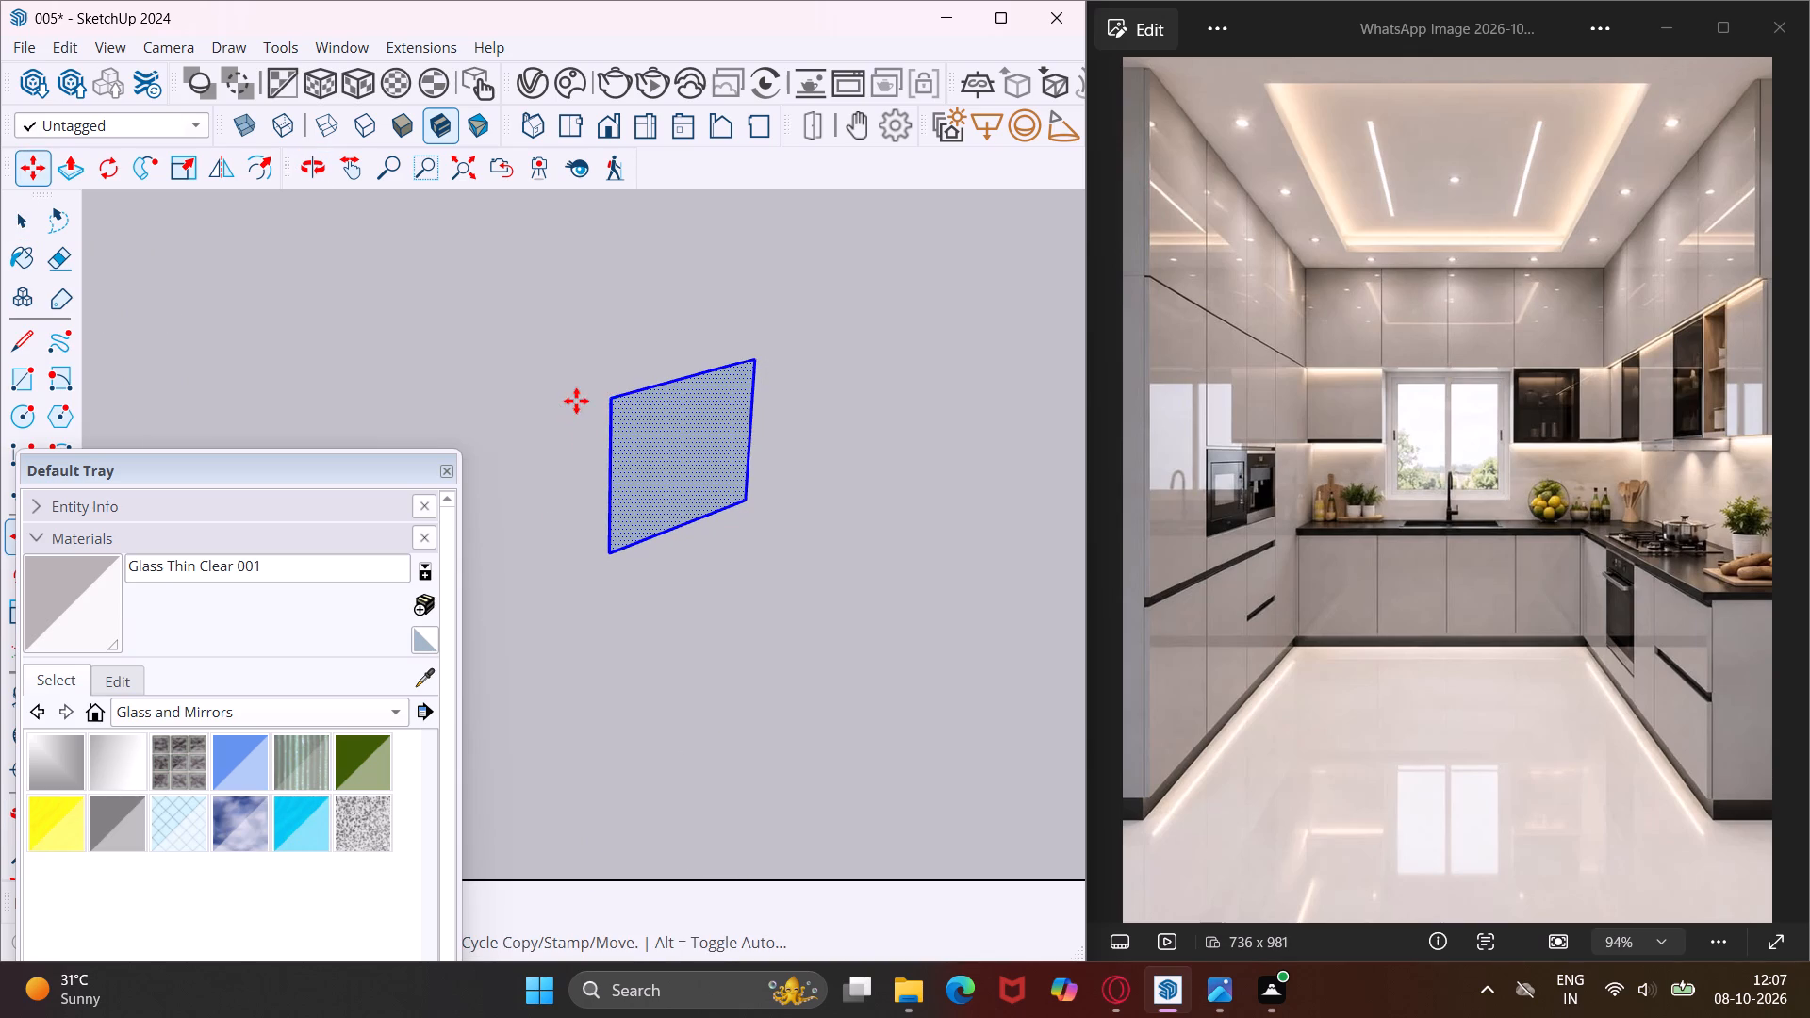
scroll(611, 404, "up", 20)
scroll(611, 404, "up", 5)
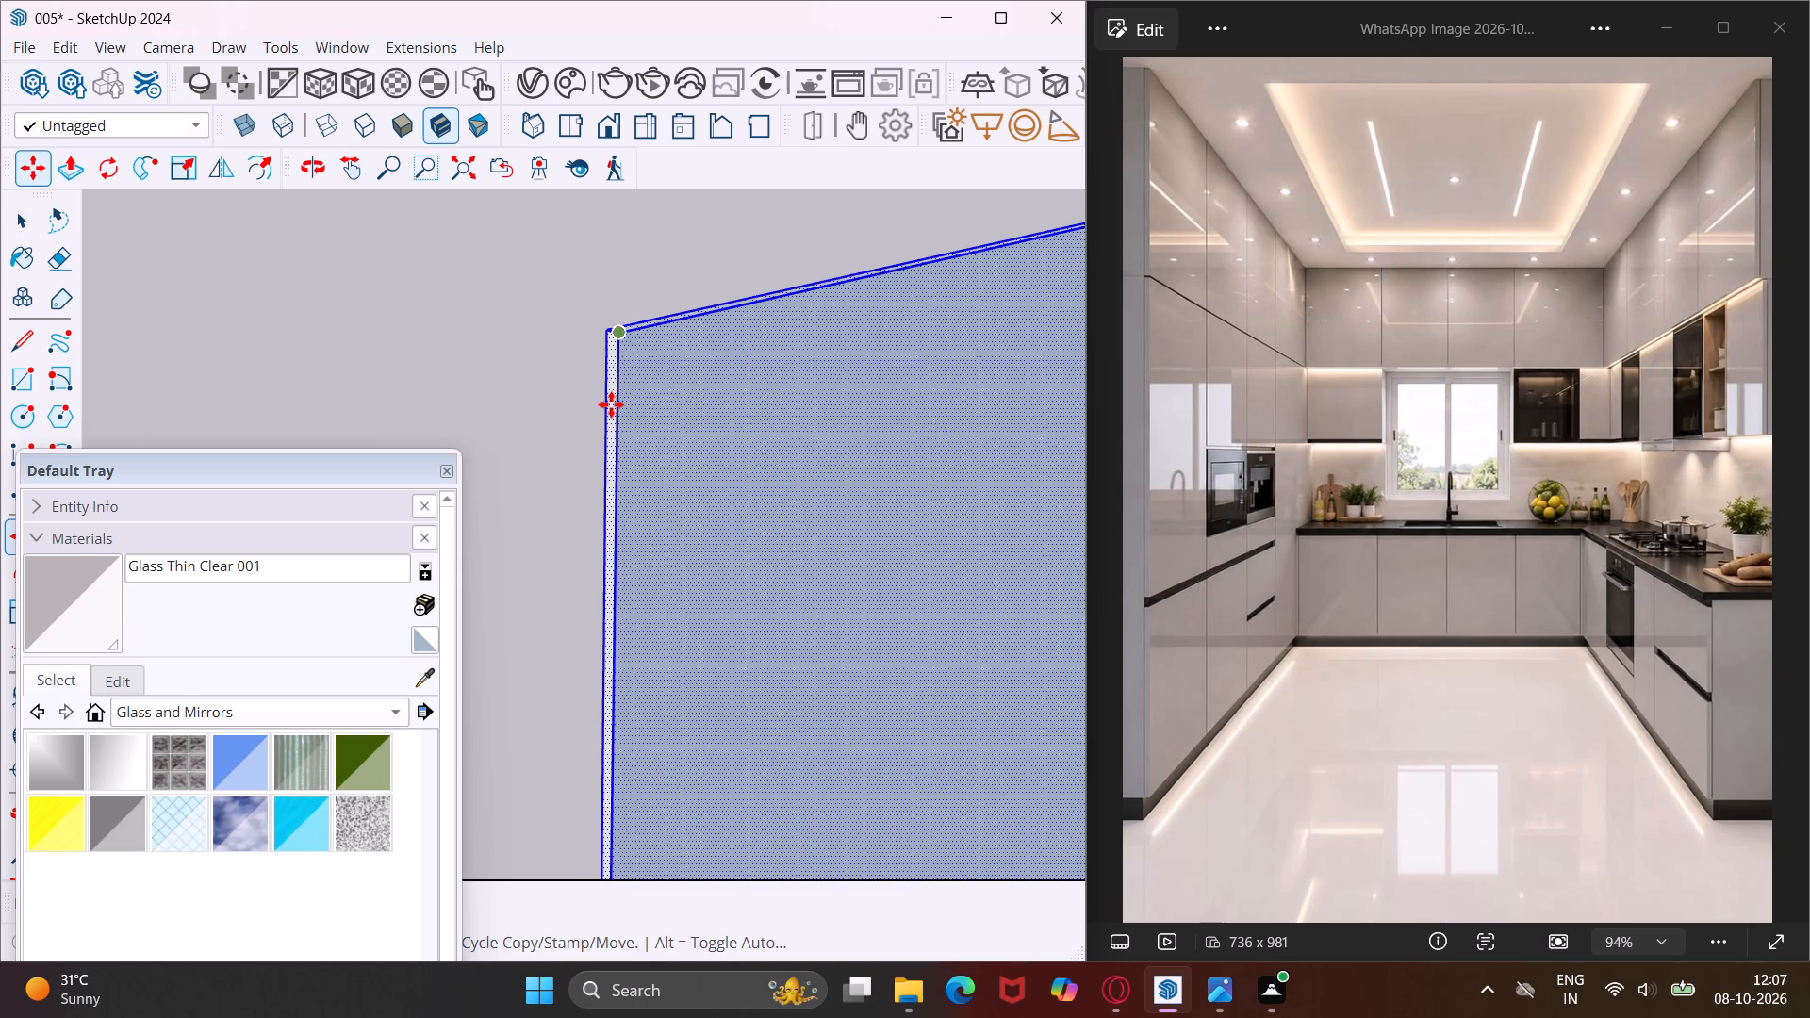
left_click(604, 332)
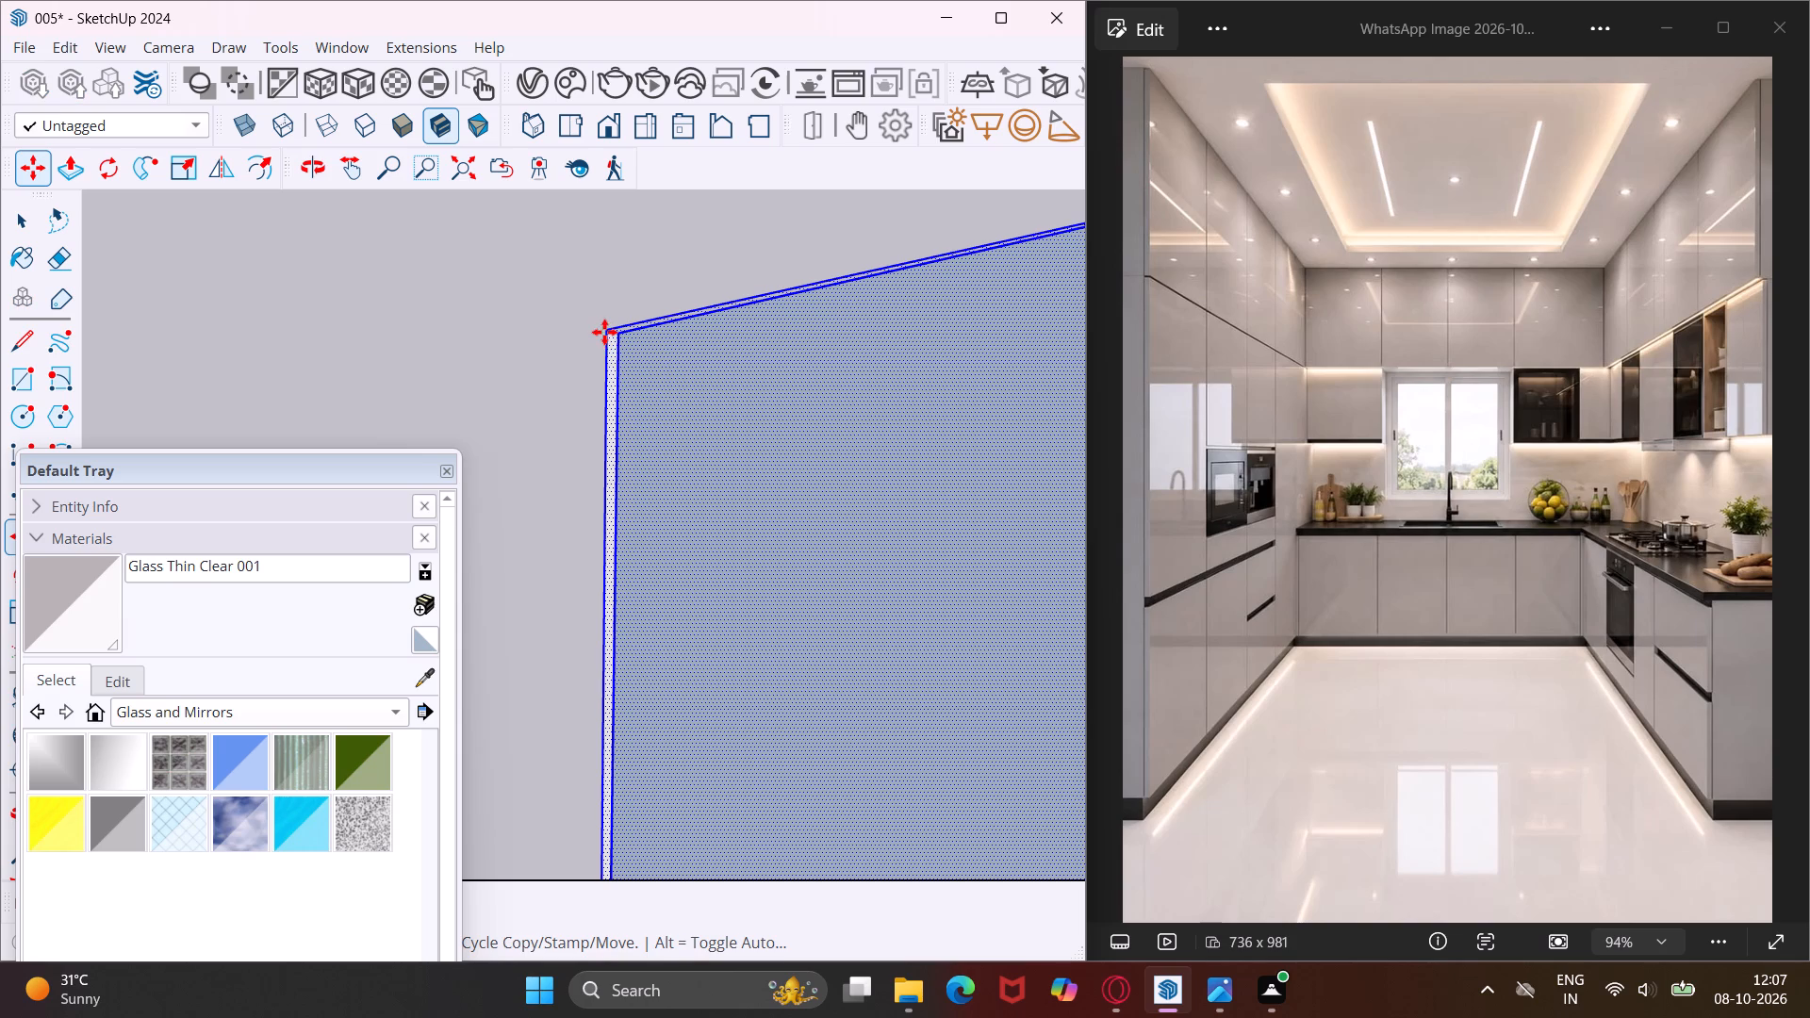
scroll(604, 332, "down", 20)
scroll(604, 332, "down", 1)
scroll(484, 357, "down", 13)
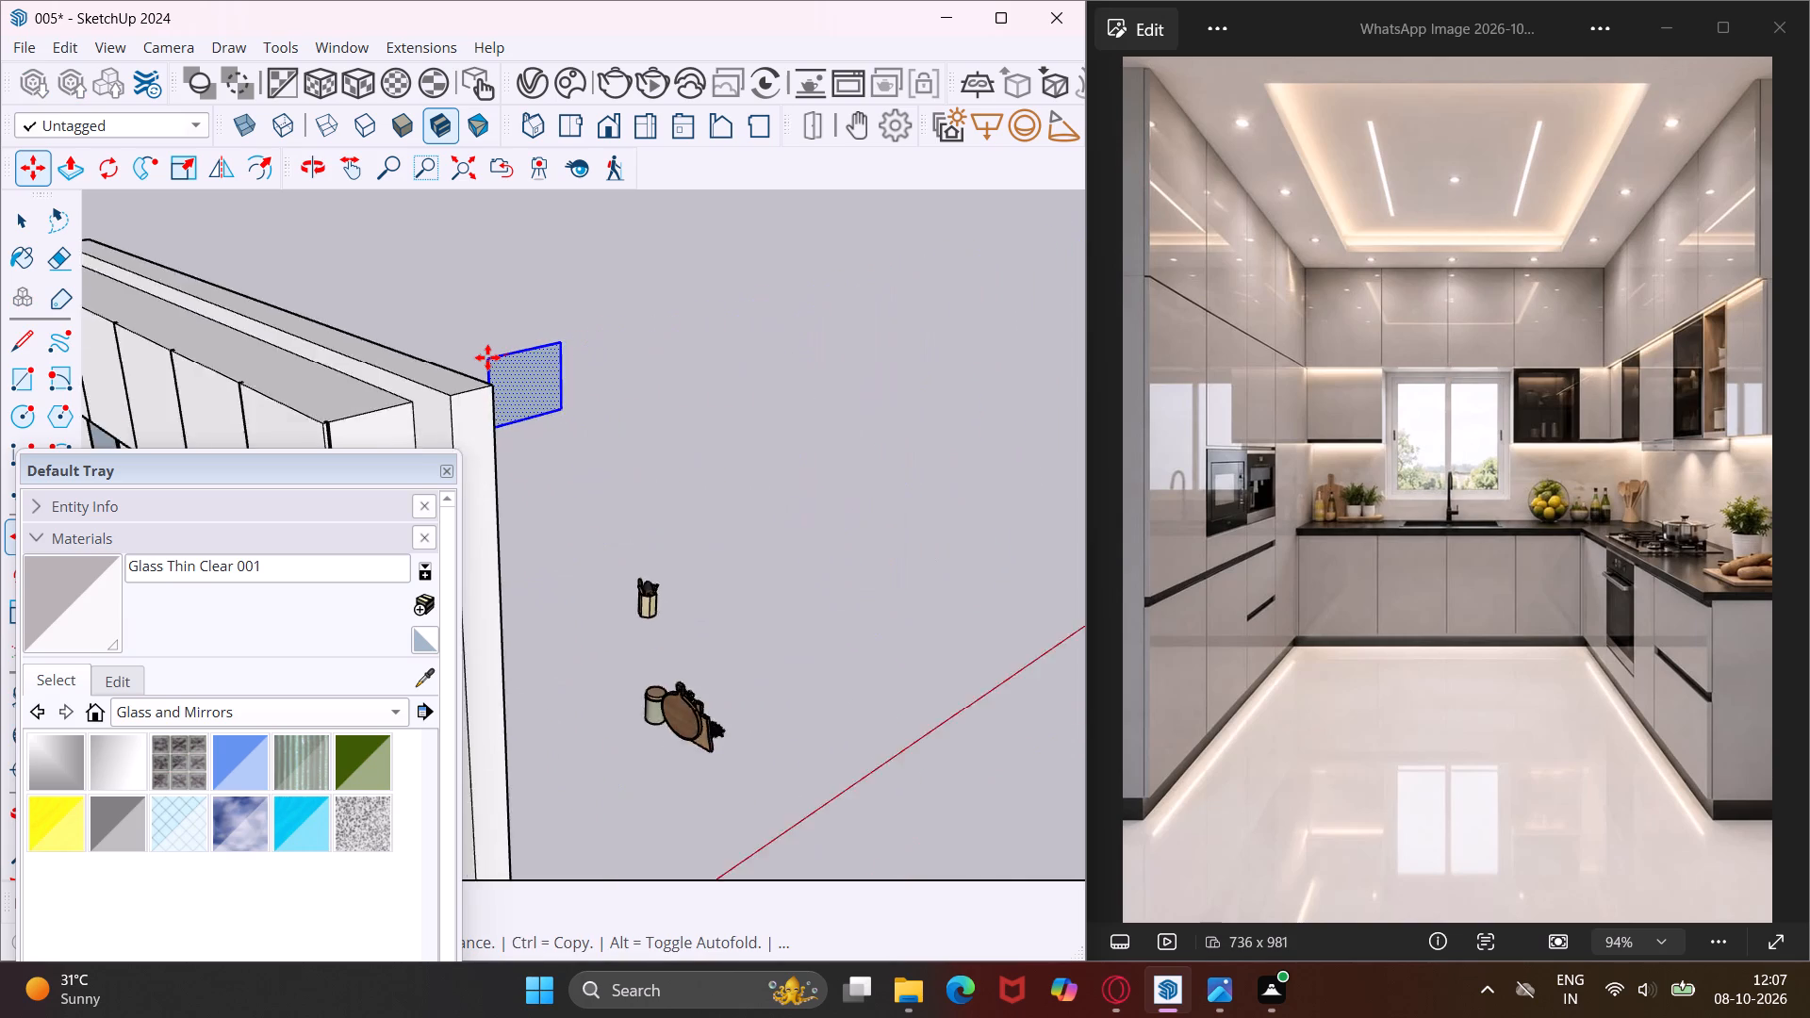
scroll(487, 357, "down", 9)
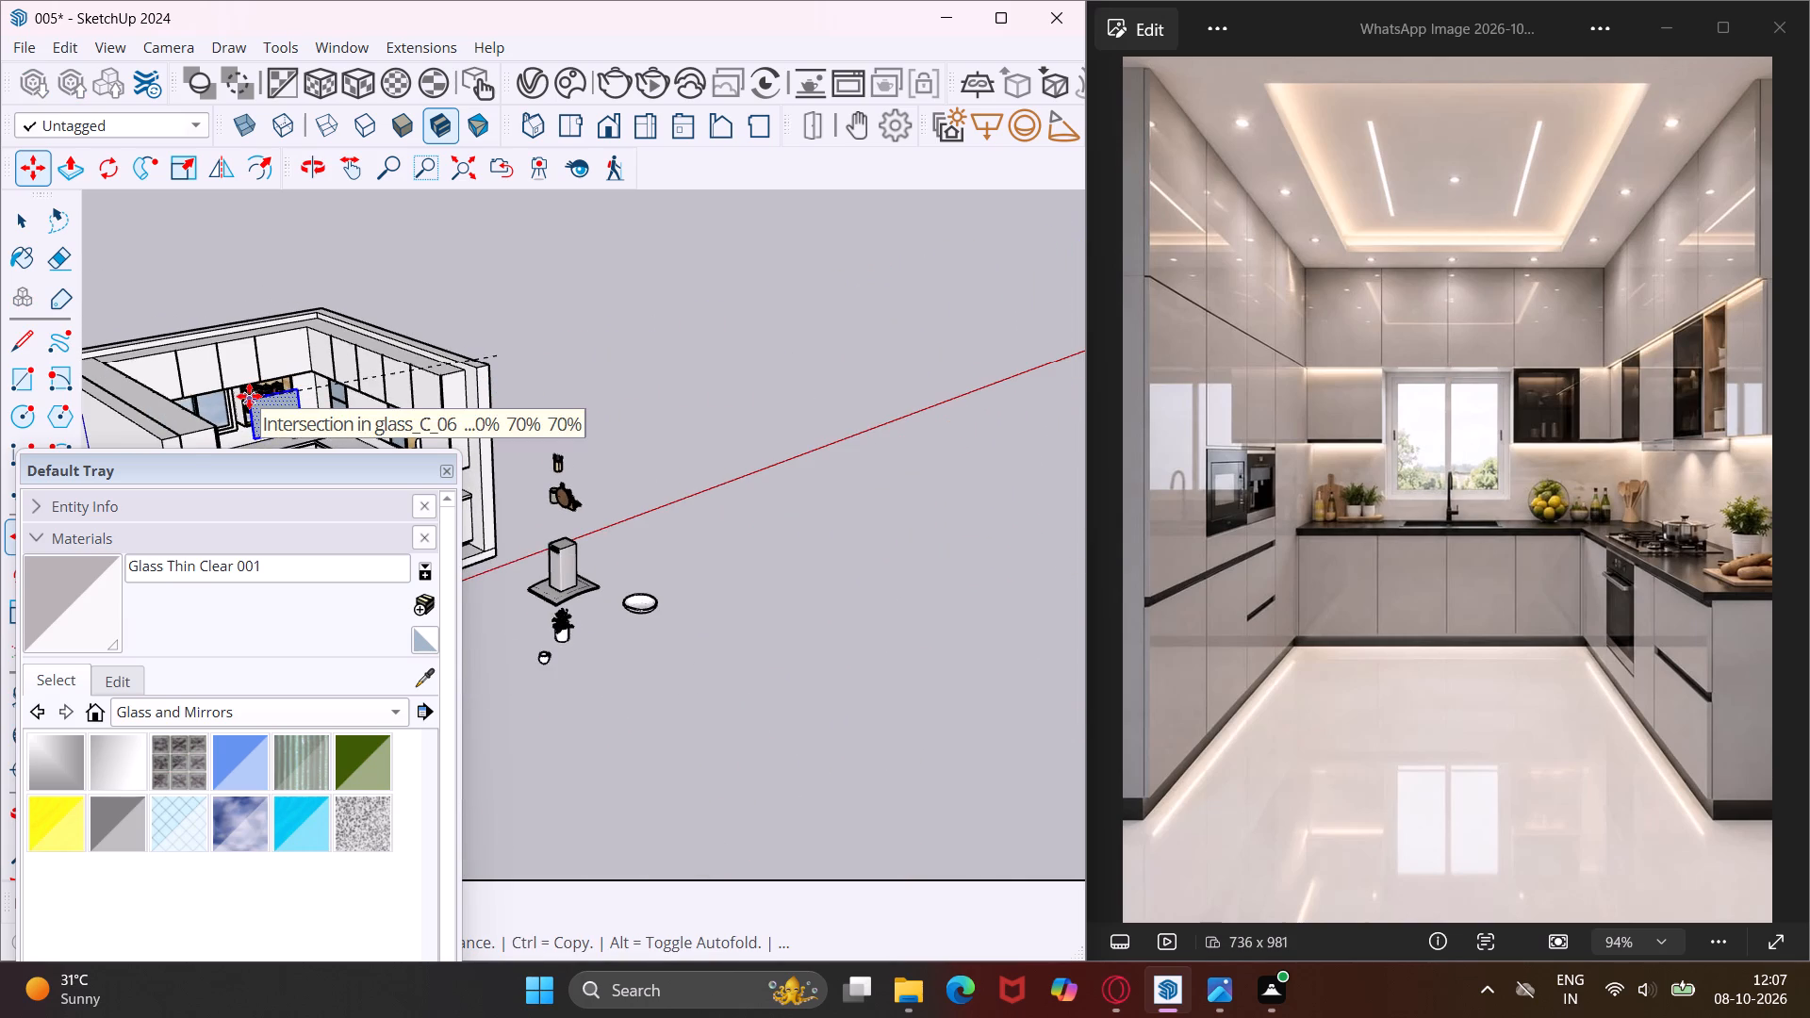
scroll(249, 396, "up", 9)
middle_click_drag(247, 396, 175, 327)
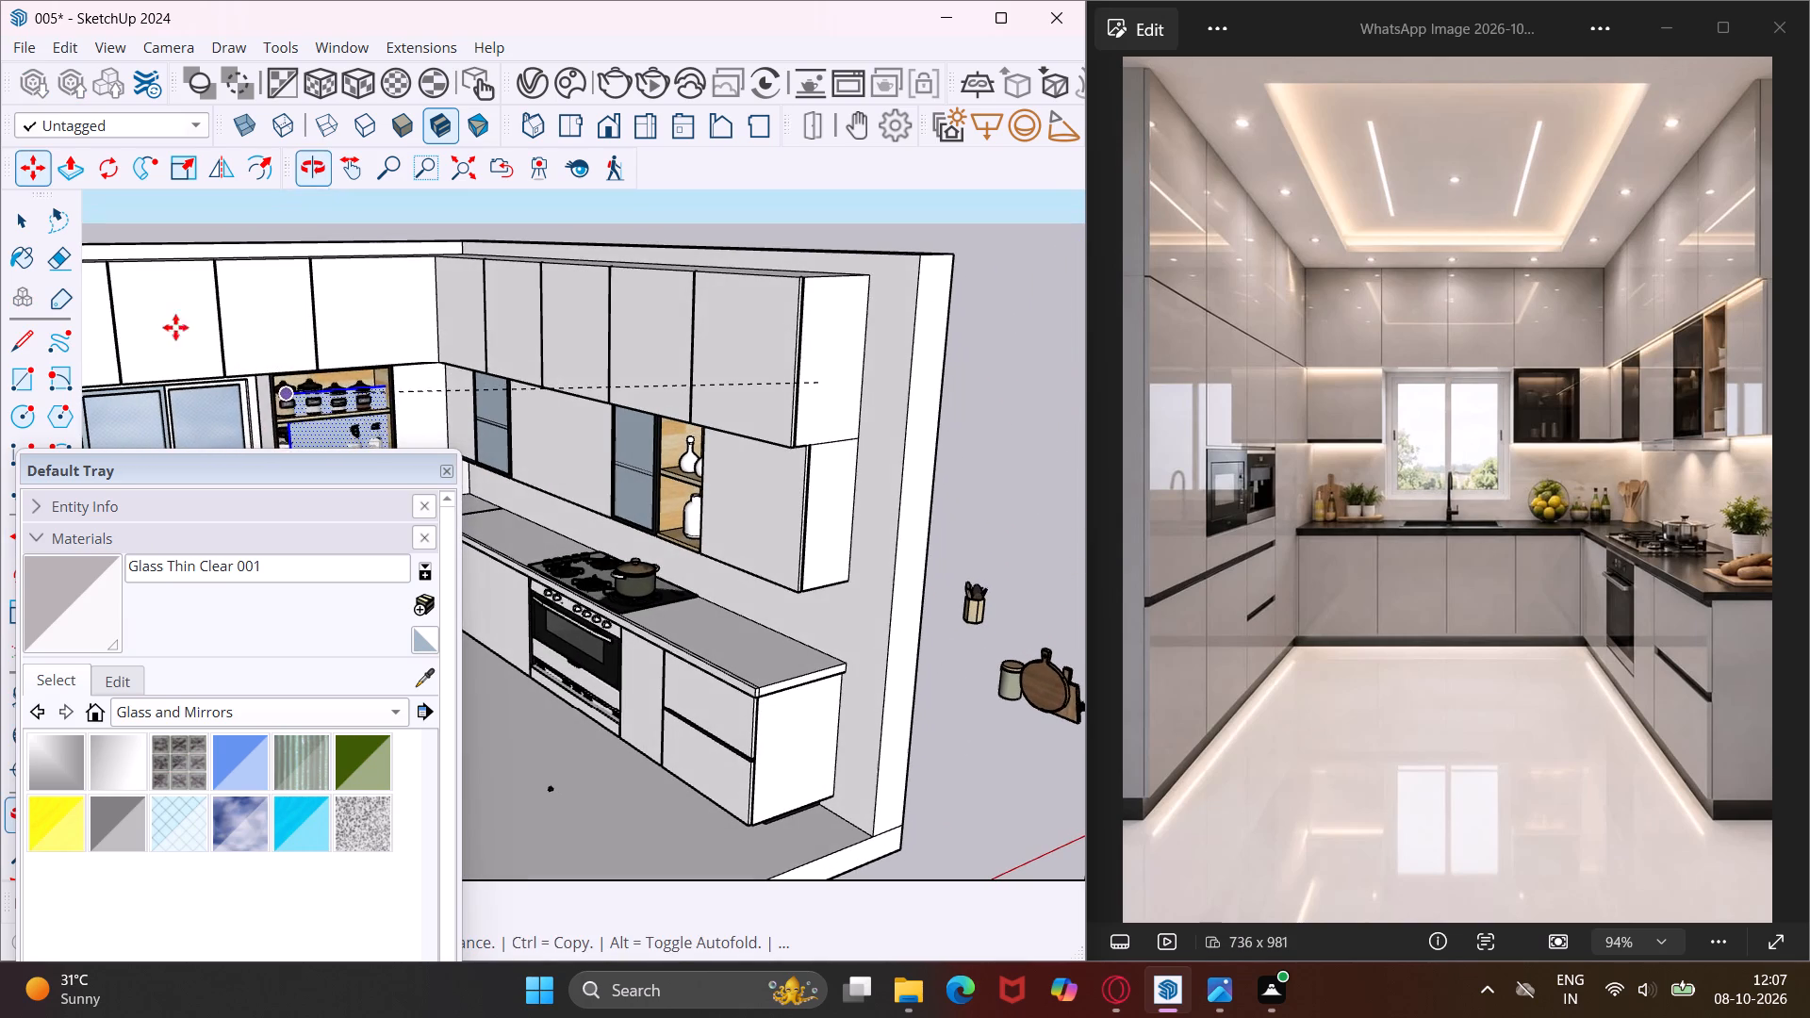
scroll(265, 376, "up", 14)
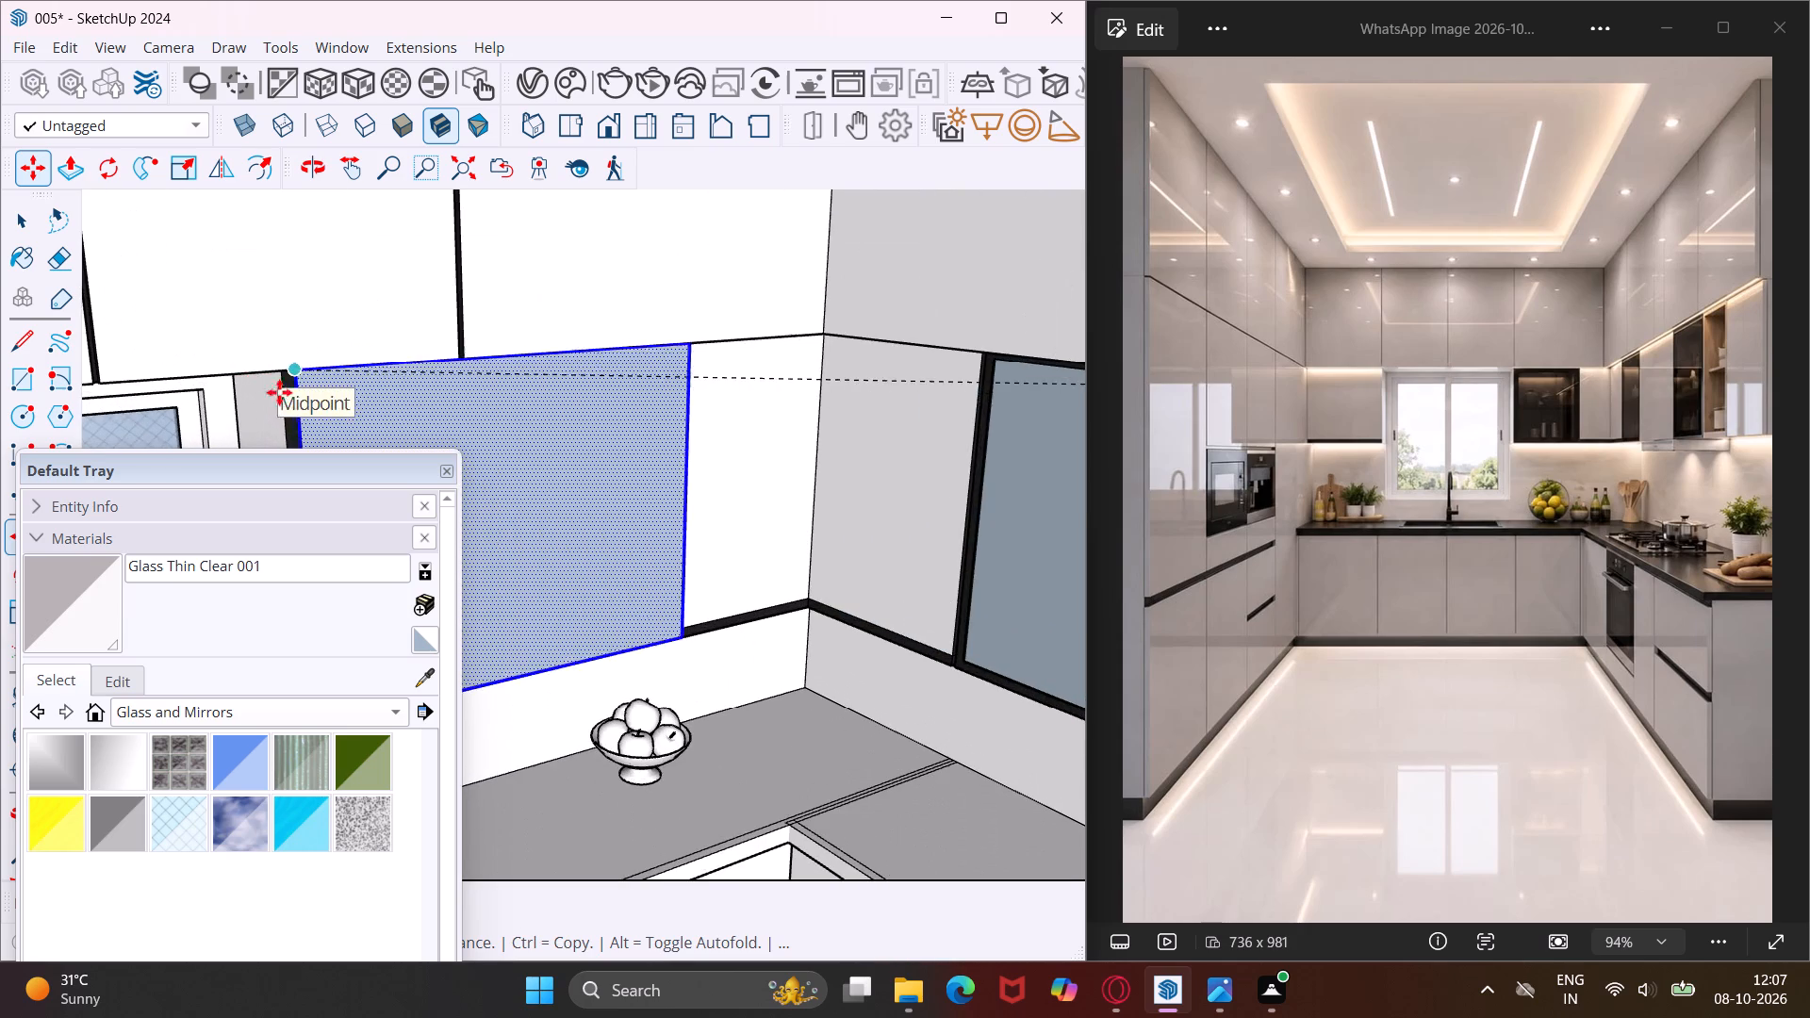
scroll(312, 409, "up", 1)
middle_click_drag(300, 399, 253, 345)
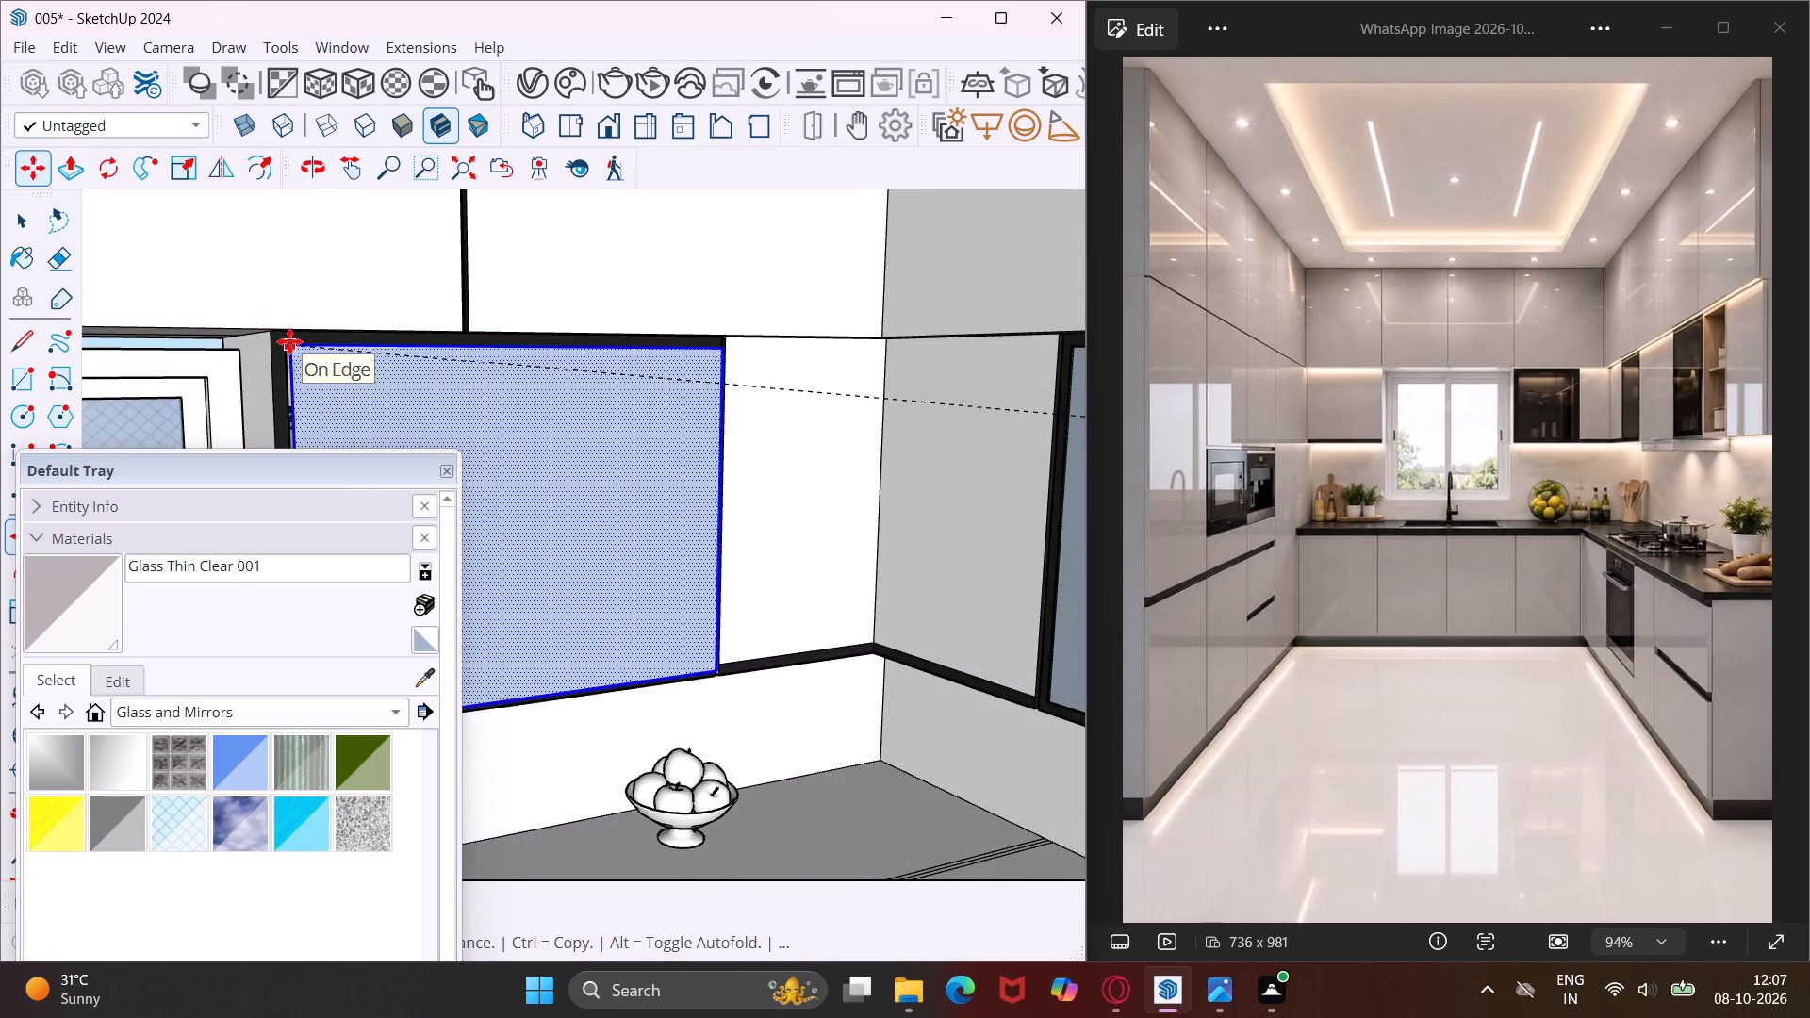
scroll(289, 341, "up", 10)
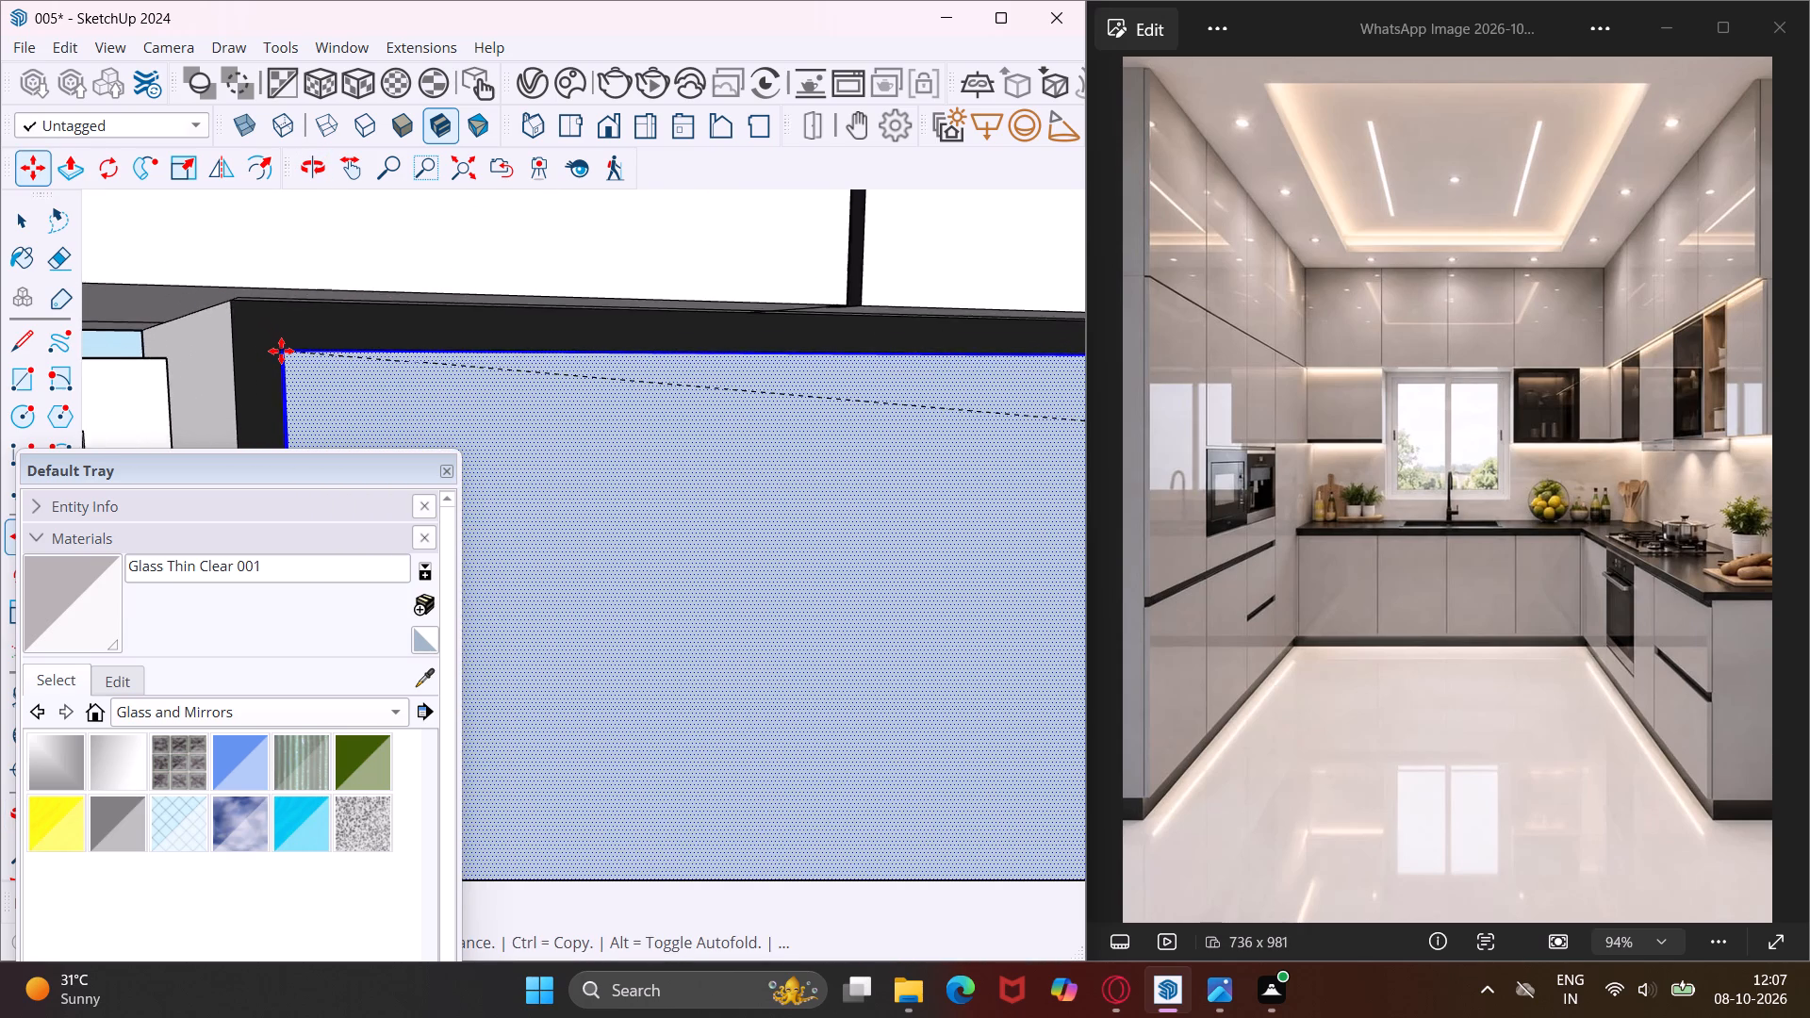
scroll(281, 351, "up", 5)
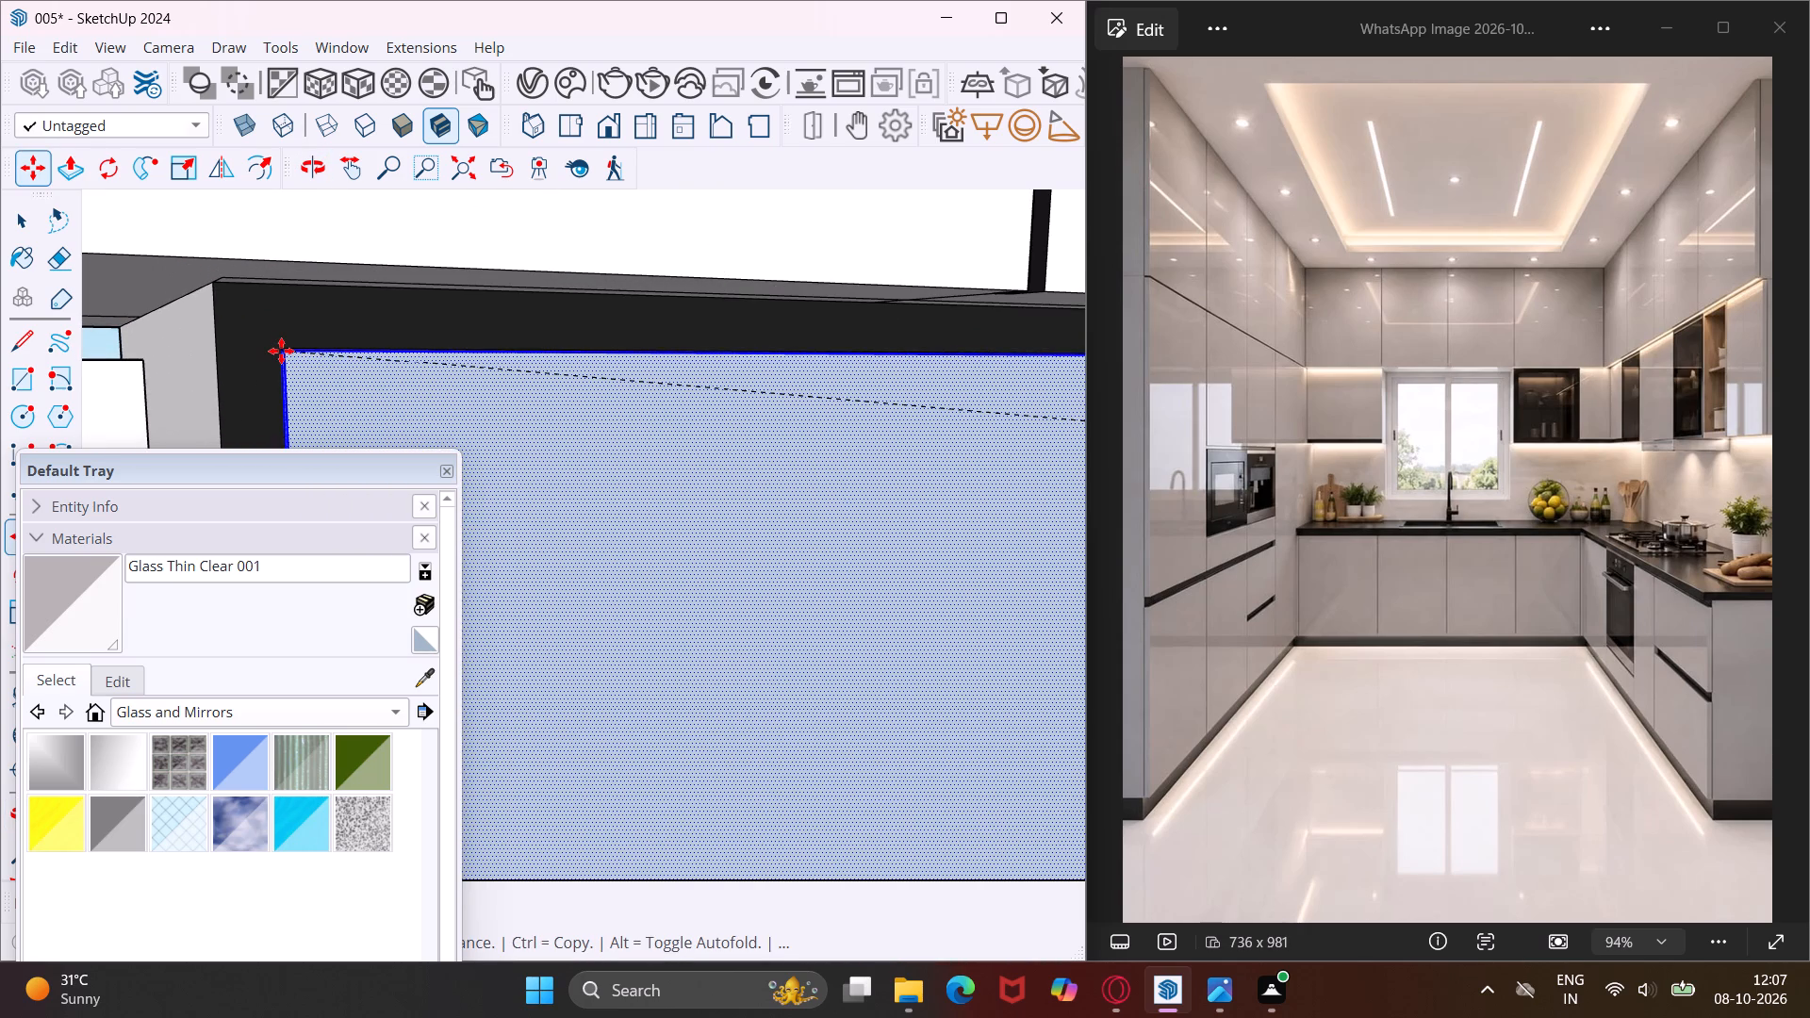
scroll(281, 351, "up", 3)
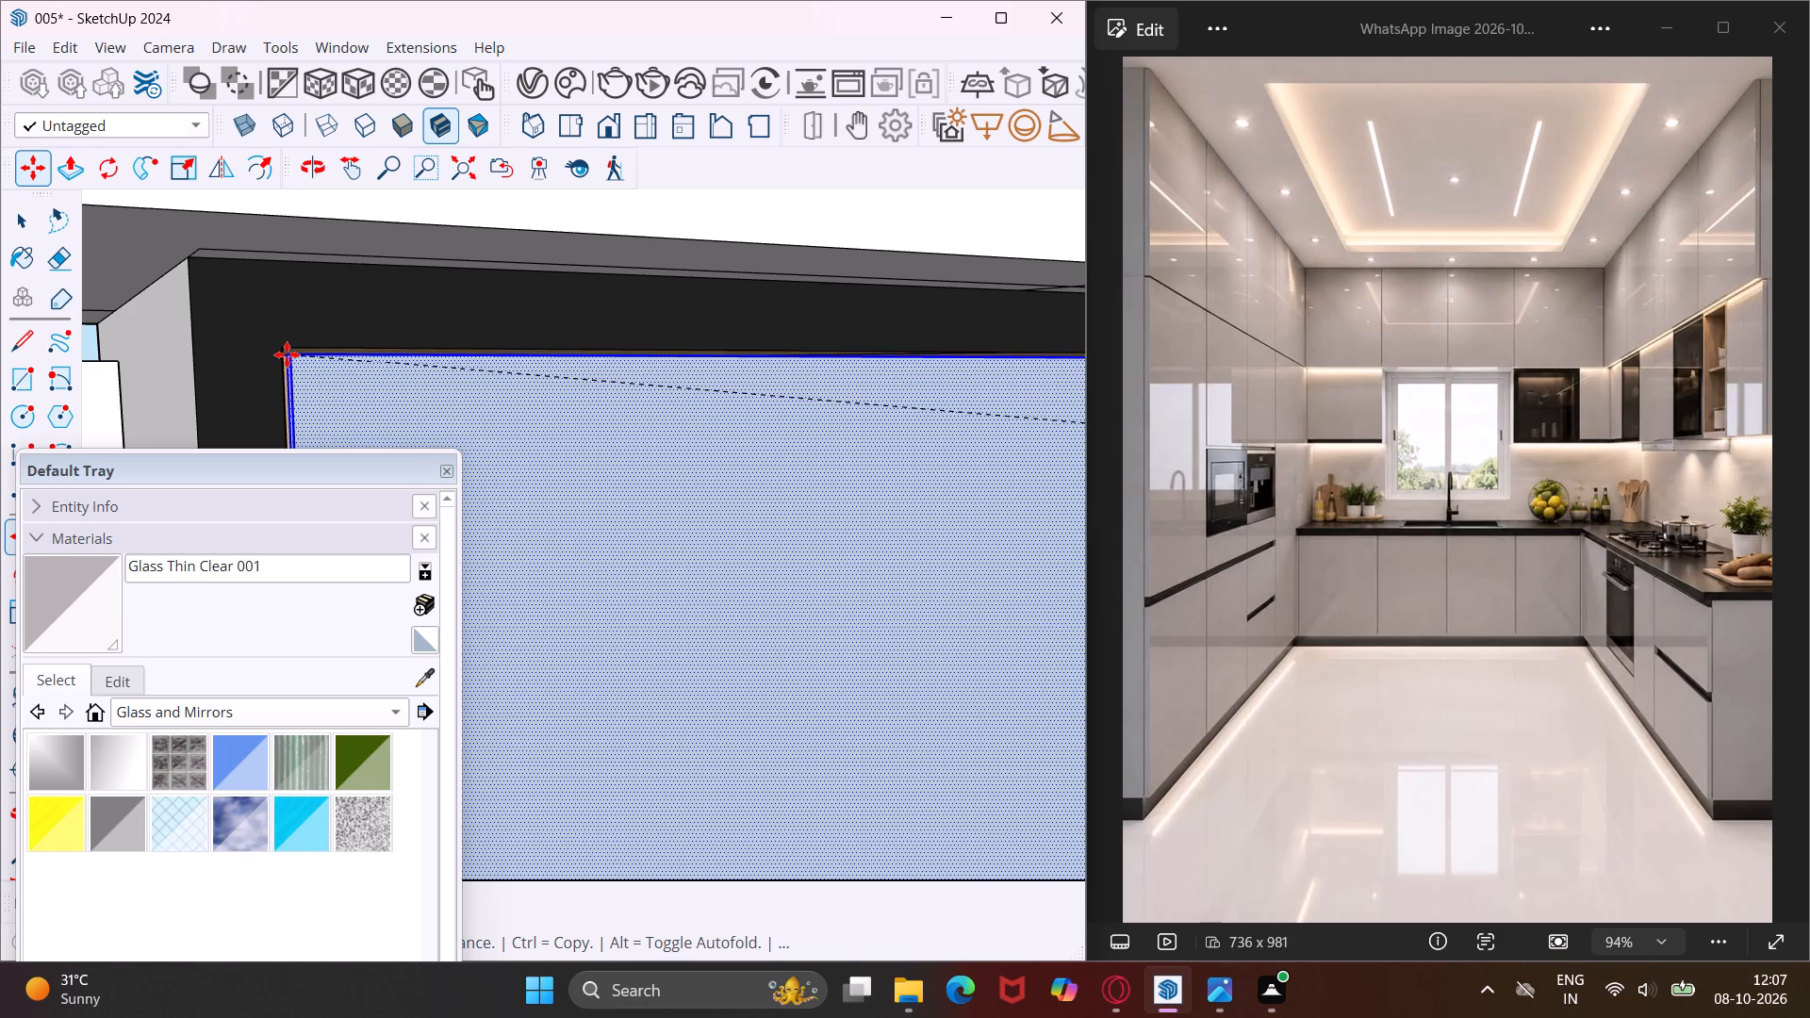
scroll(286, 348, "up", 9)
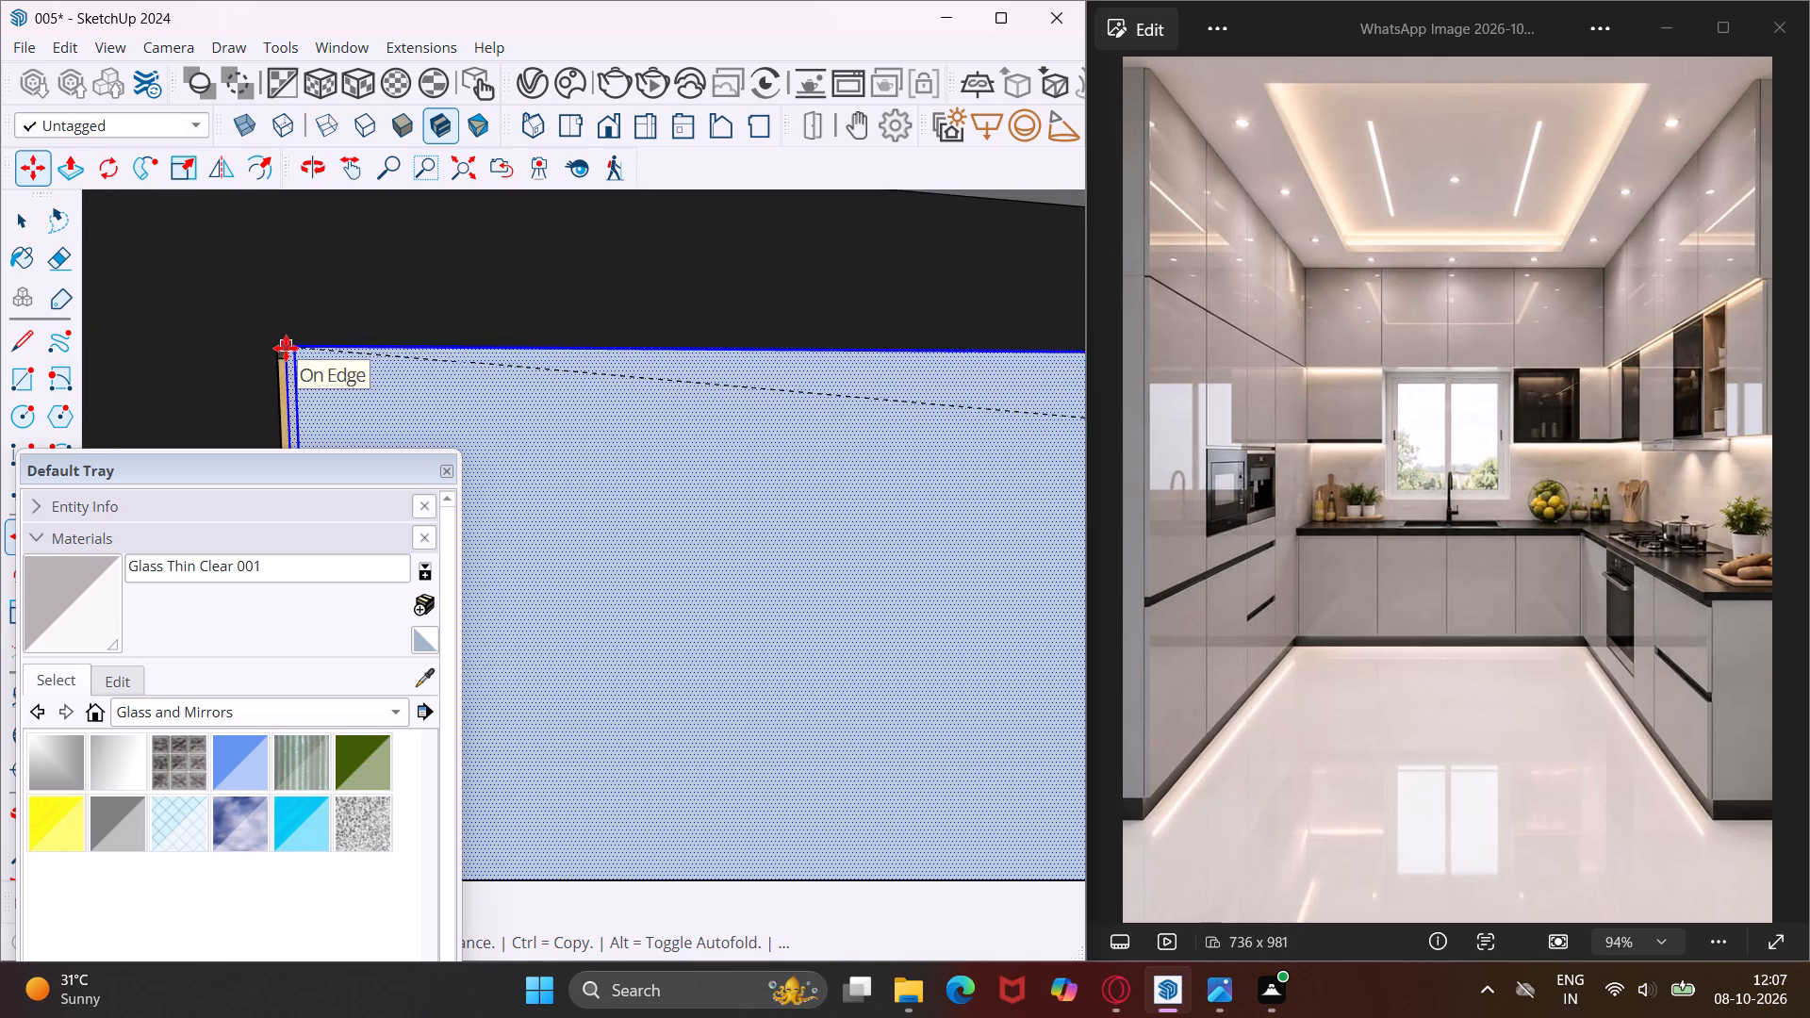
scroll(279, 348, "up", 9)
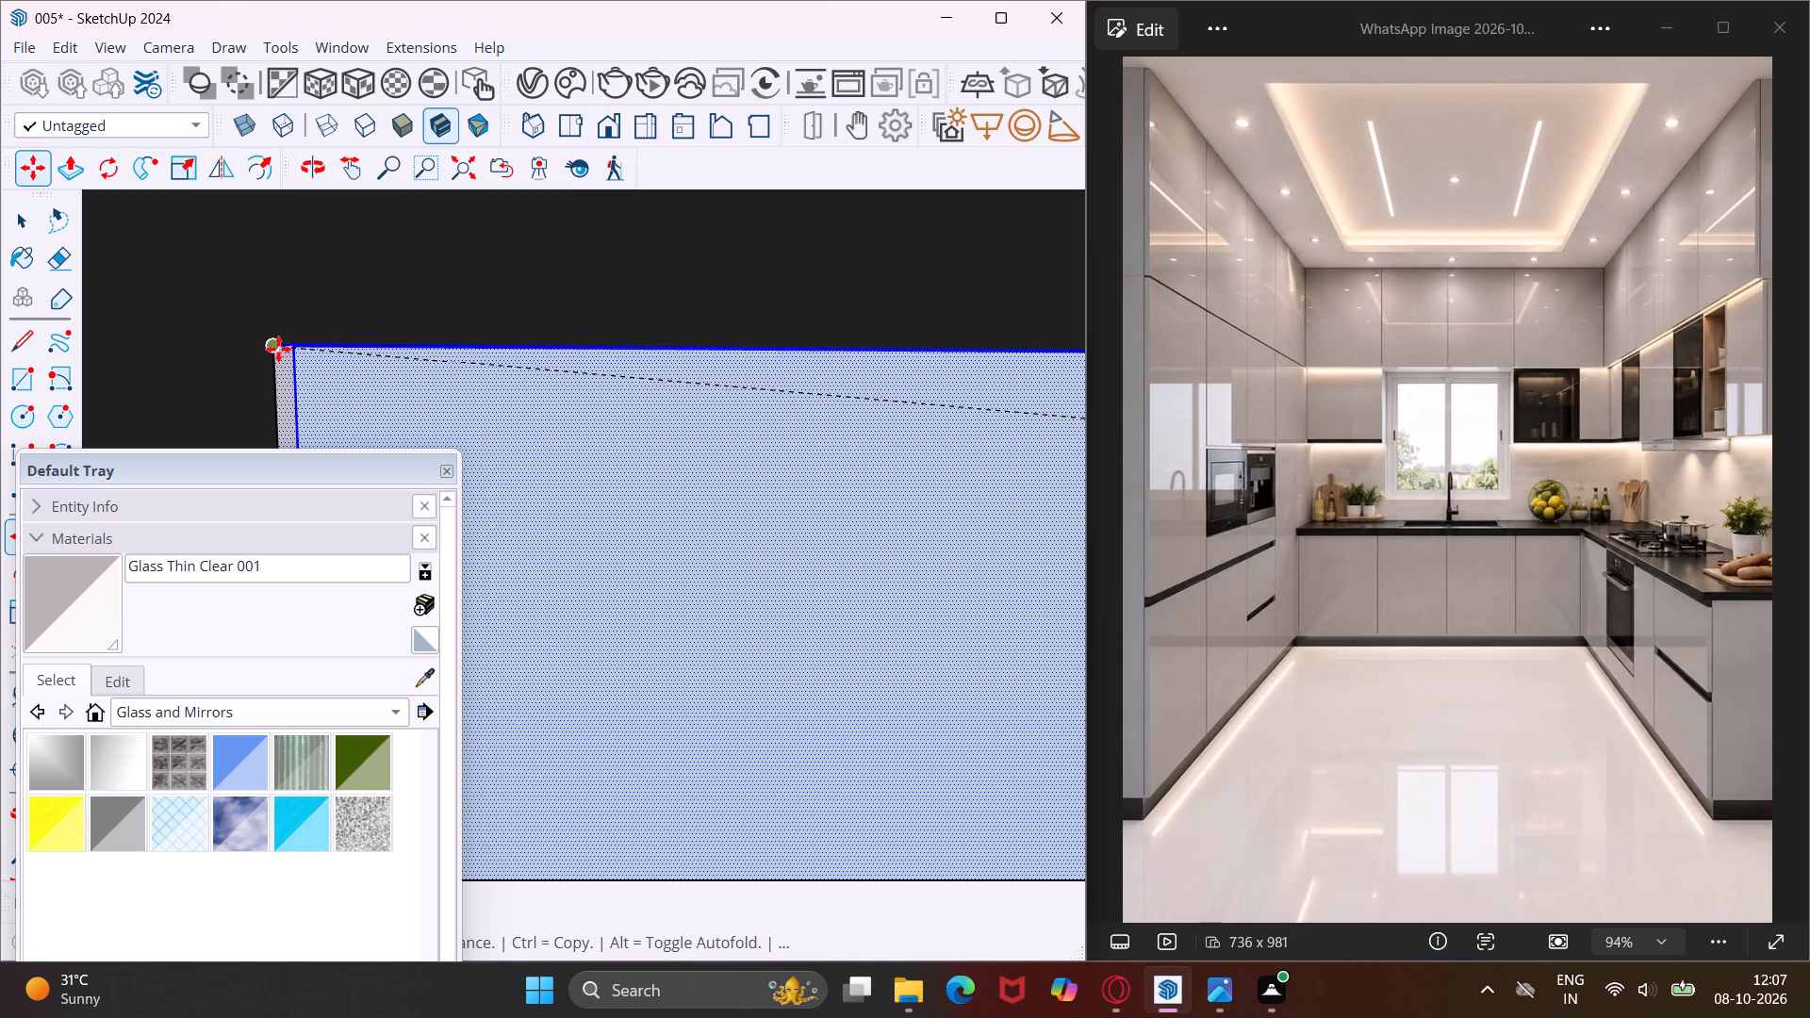
left_click(277, 349)
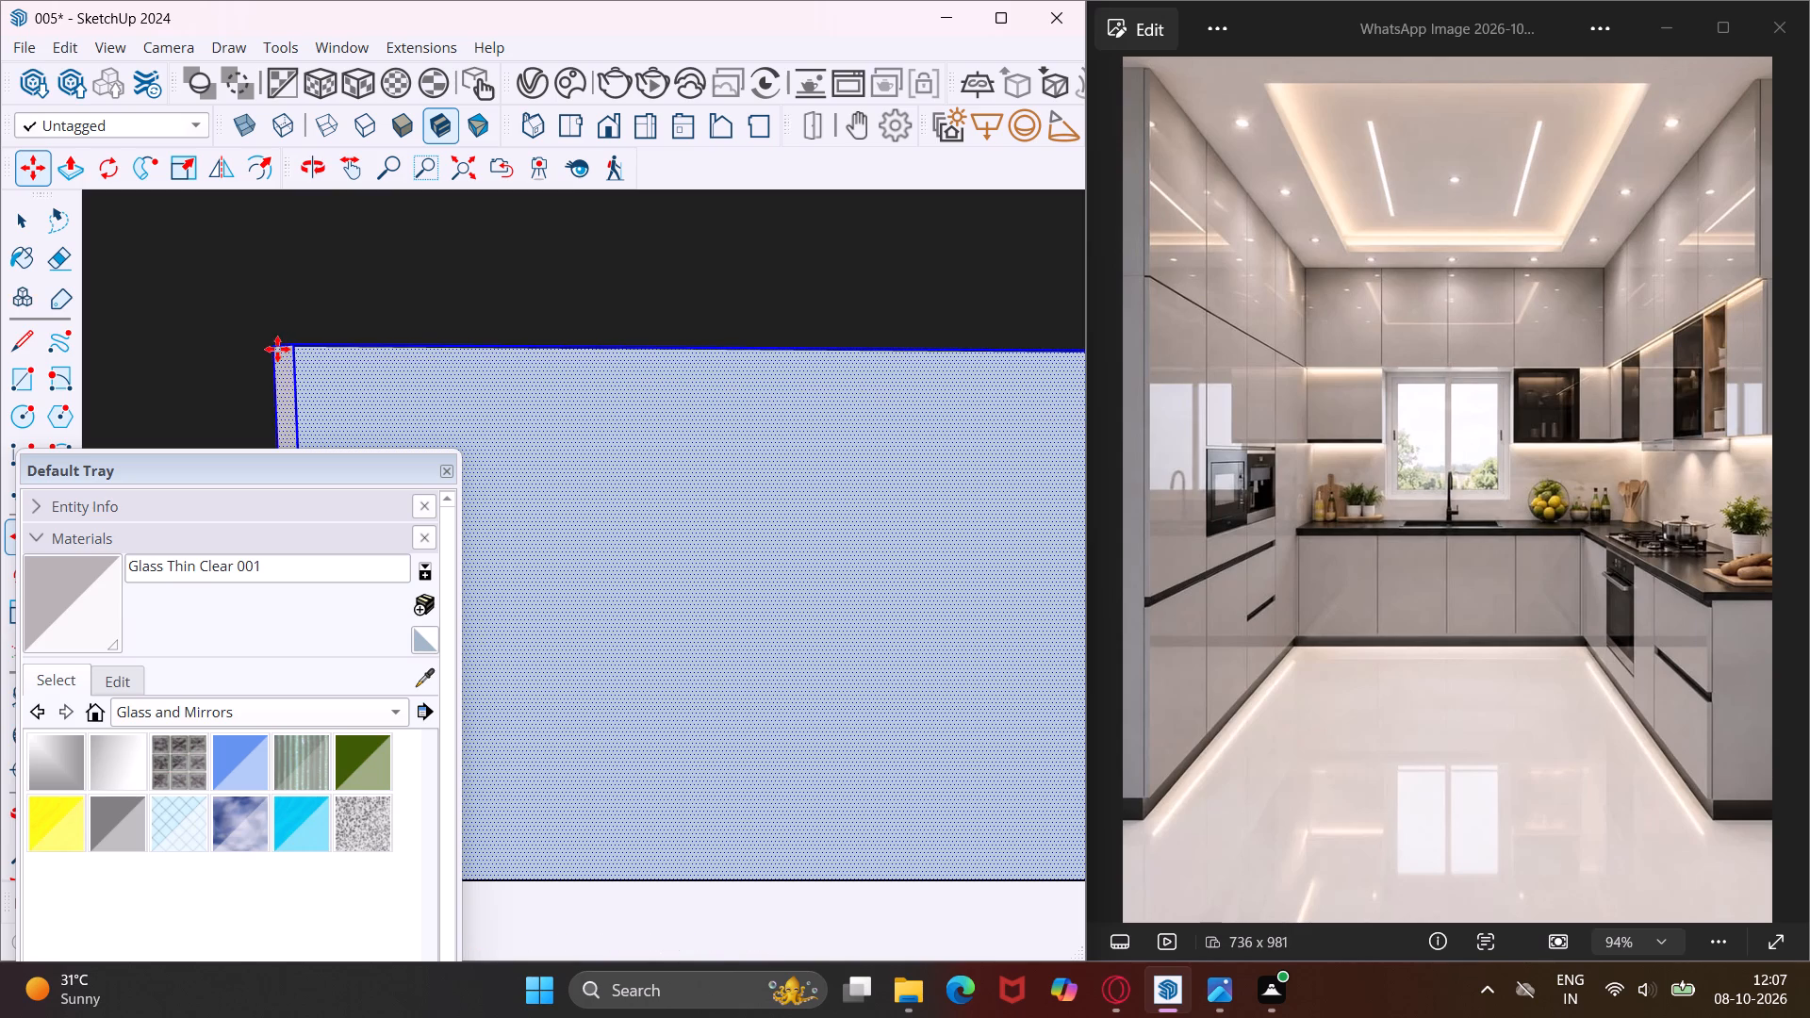
scroll(277, 349, "down", 20)
scroll(277, 349, "down", 17)
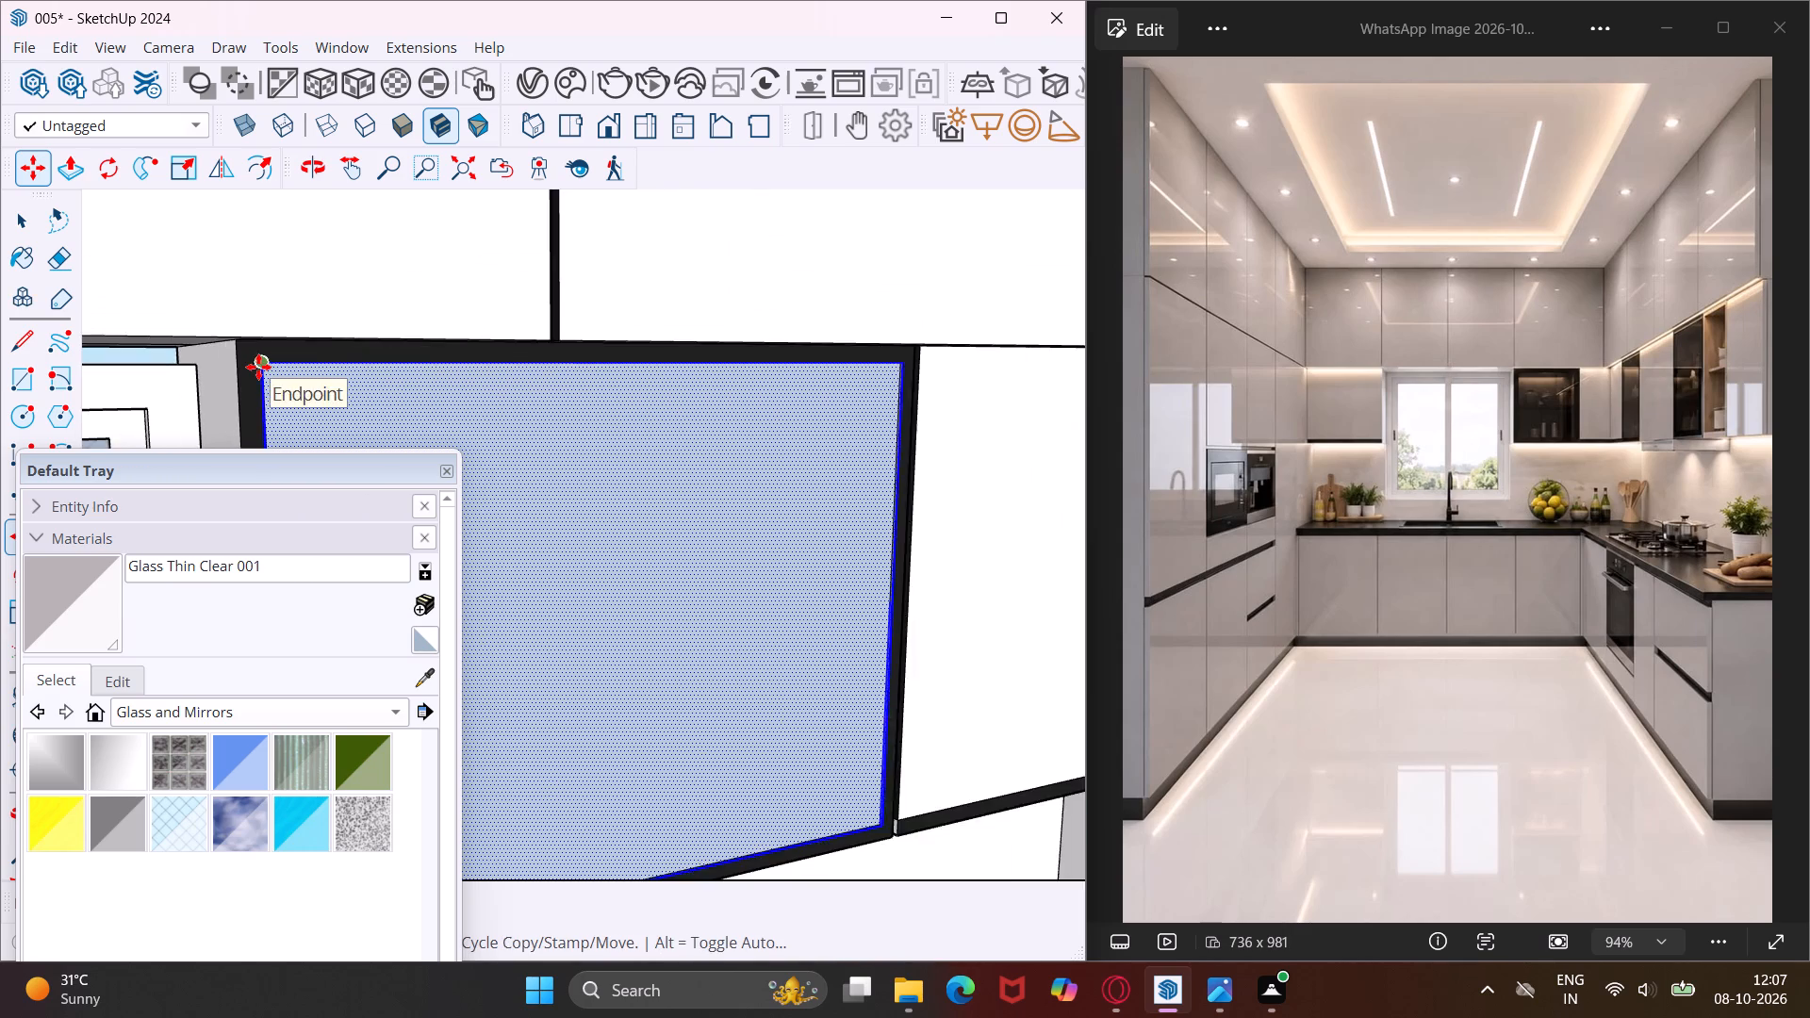
scroll(258, 367, "down", 10)
scroll(406, 337, "down", 12)
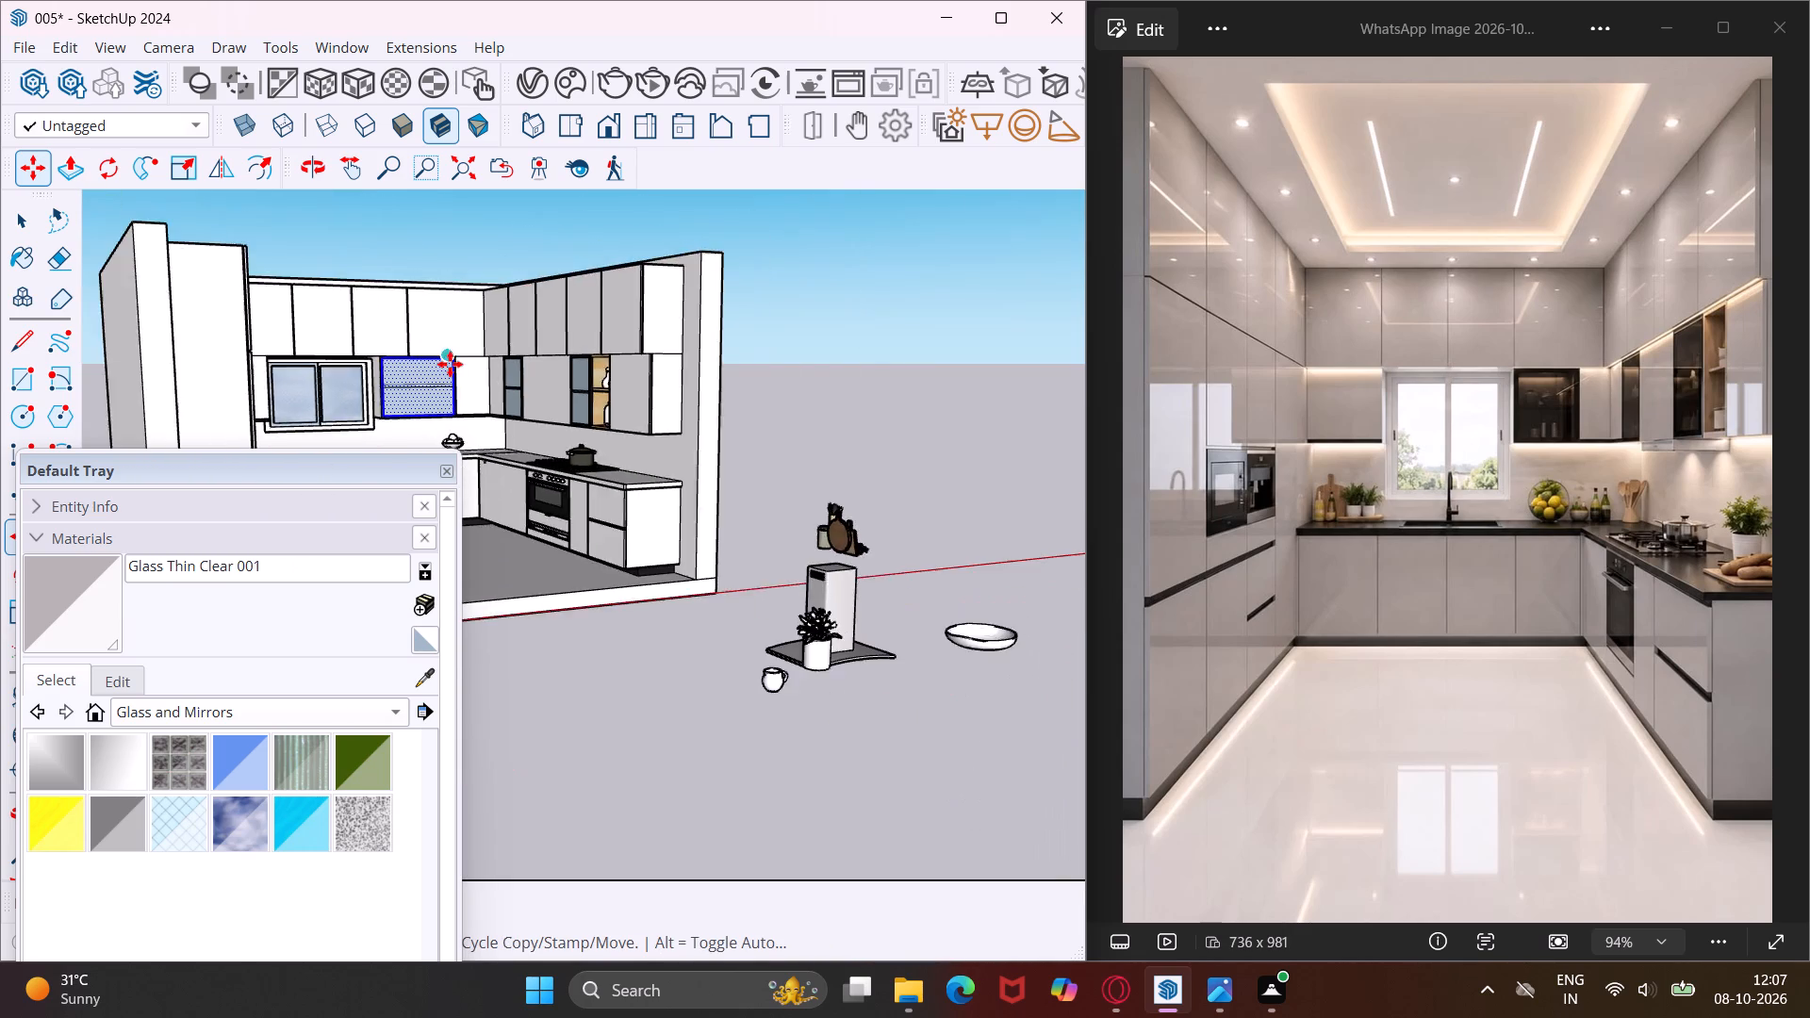
scroll(450, 364, "down", 6)
middle_click_drag(524, 491, 440, 511)
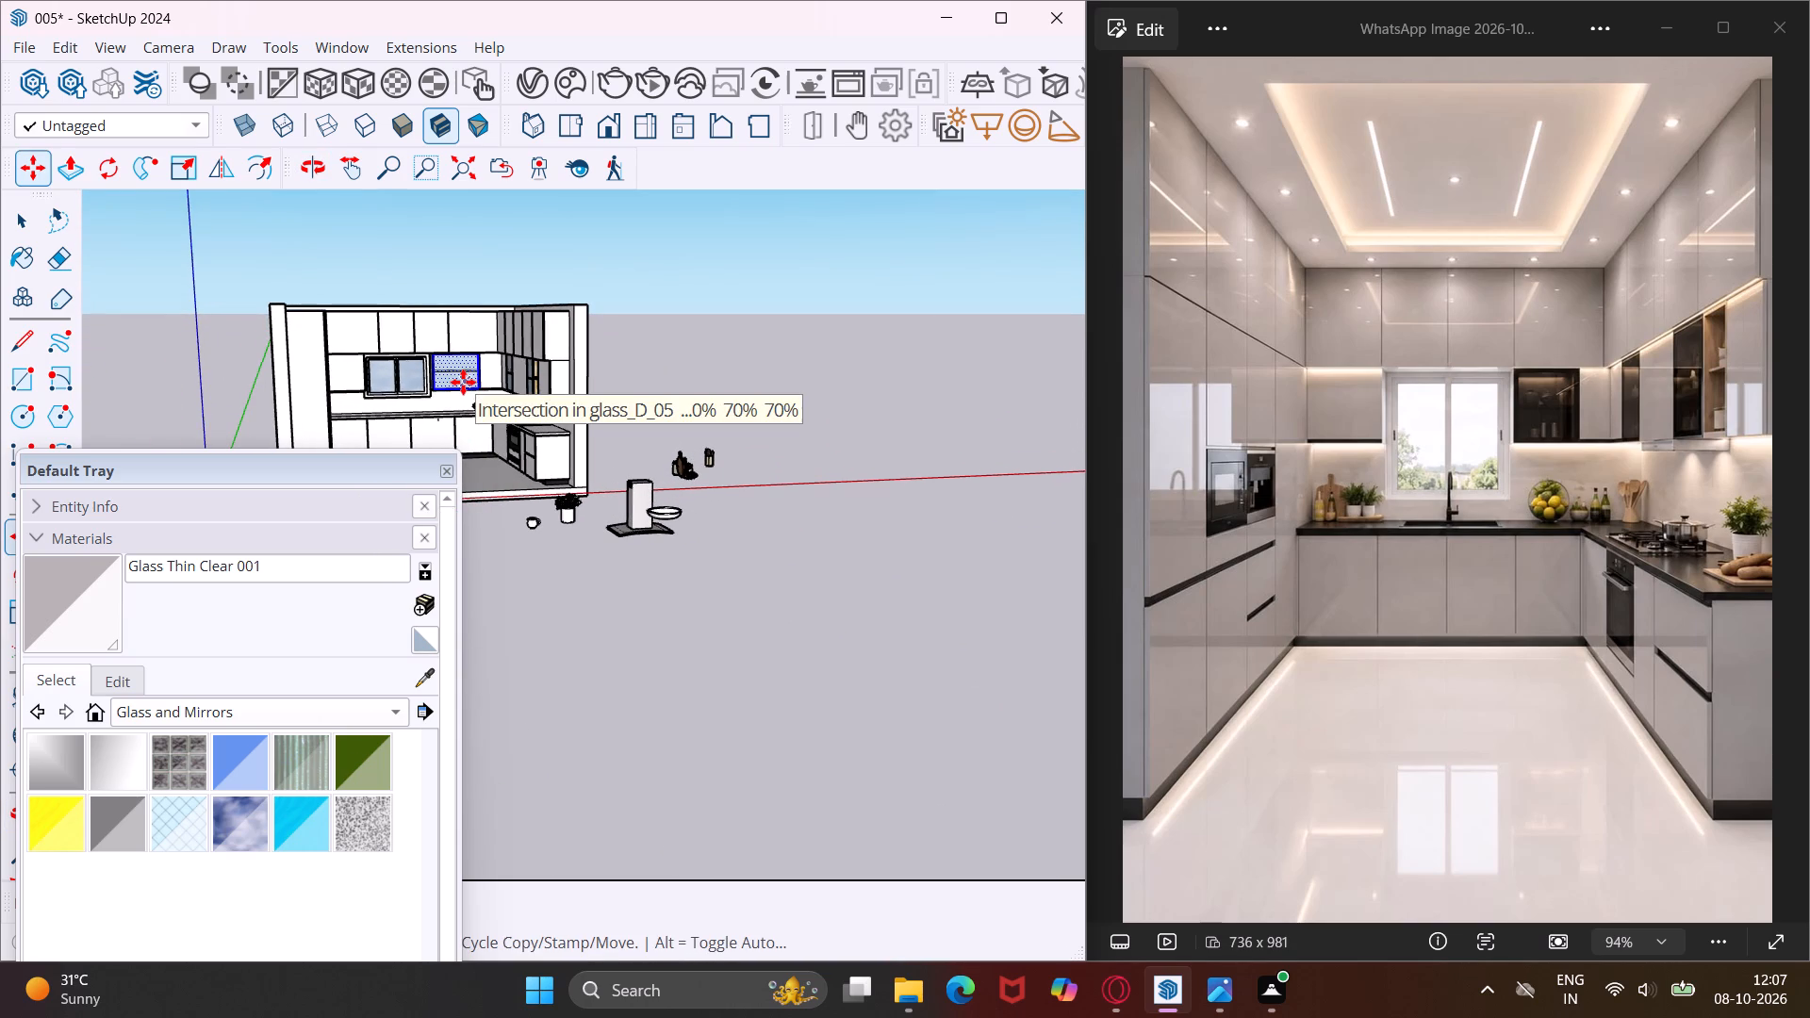
key("Escape")
key("space")
Render a V-Ray view of the room's corner, framing the window, the glass-fronted cabinets and the hob.
scroll(457, 377, "up", 7)
middle_click_drag(457, 377, 491, 379)
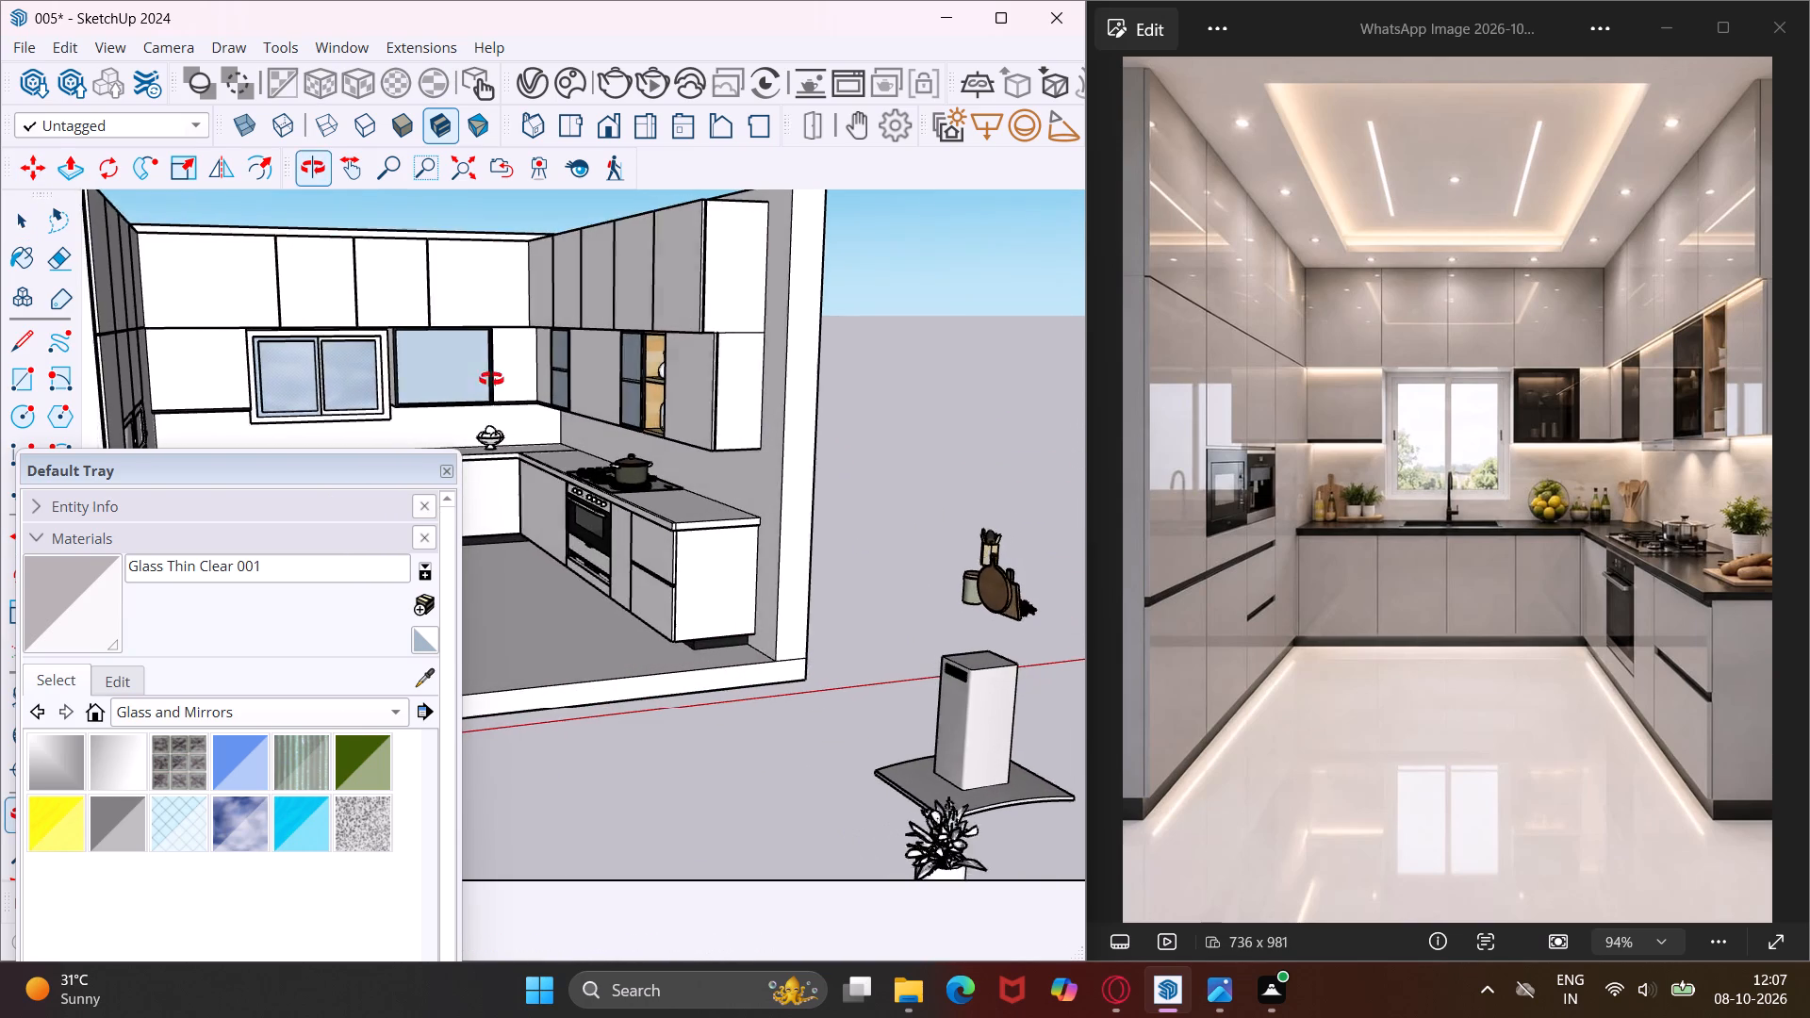
middle_click_drag(491, 379, 508, 384)
scroll(466, 369, "up", 4)
middle_click_drag(466, 369, 478, 366)
scroll(478, 366, "up", 3)
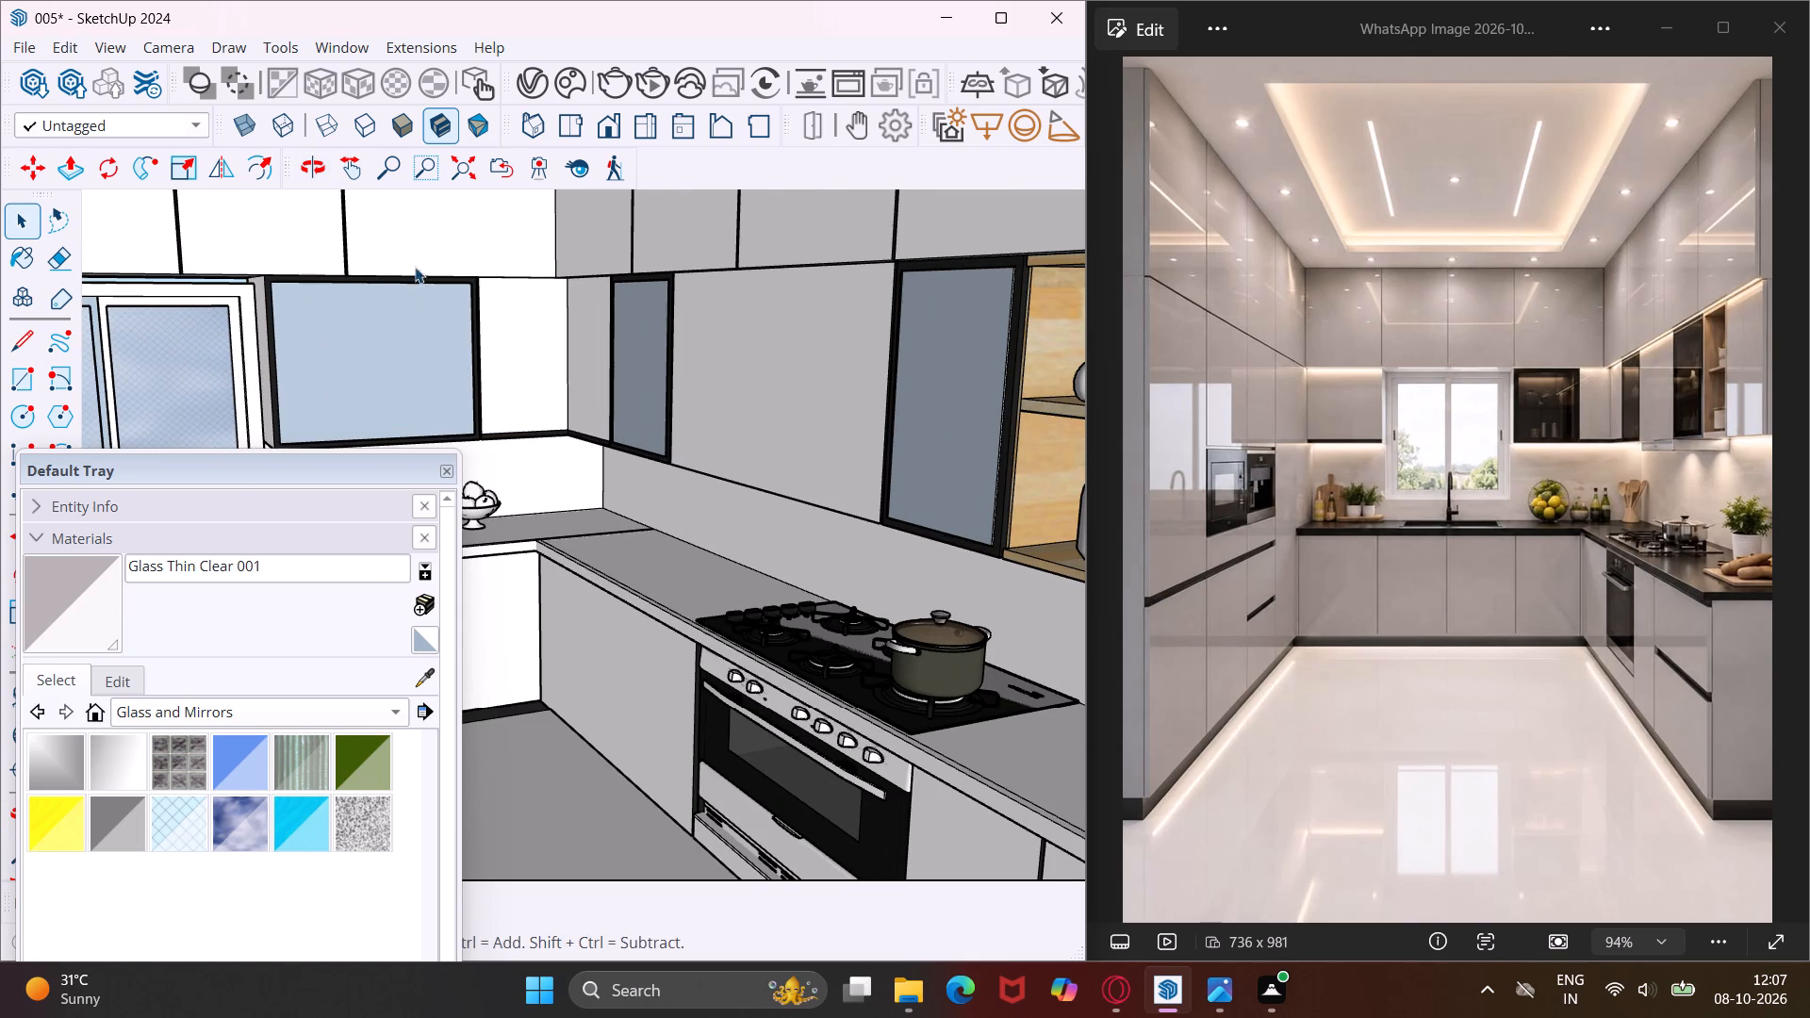
left_click(624, 90)
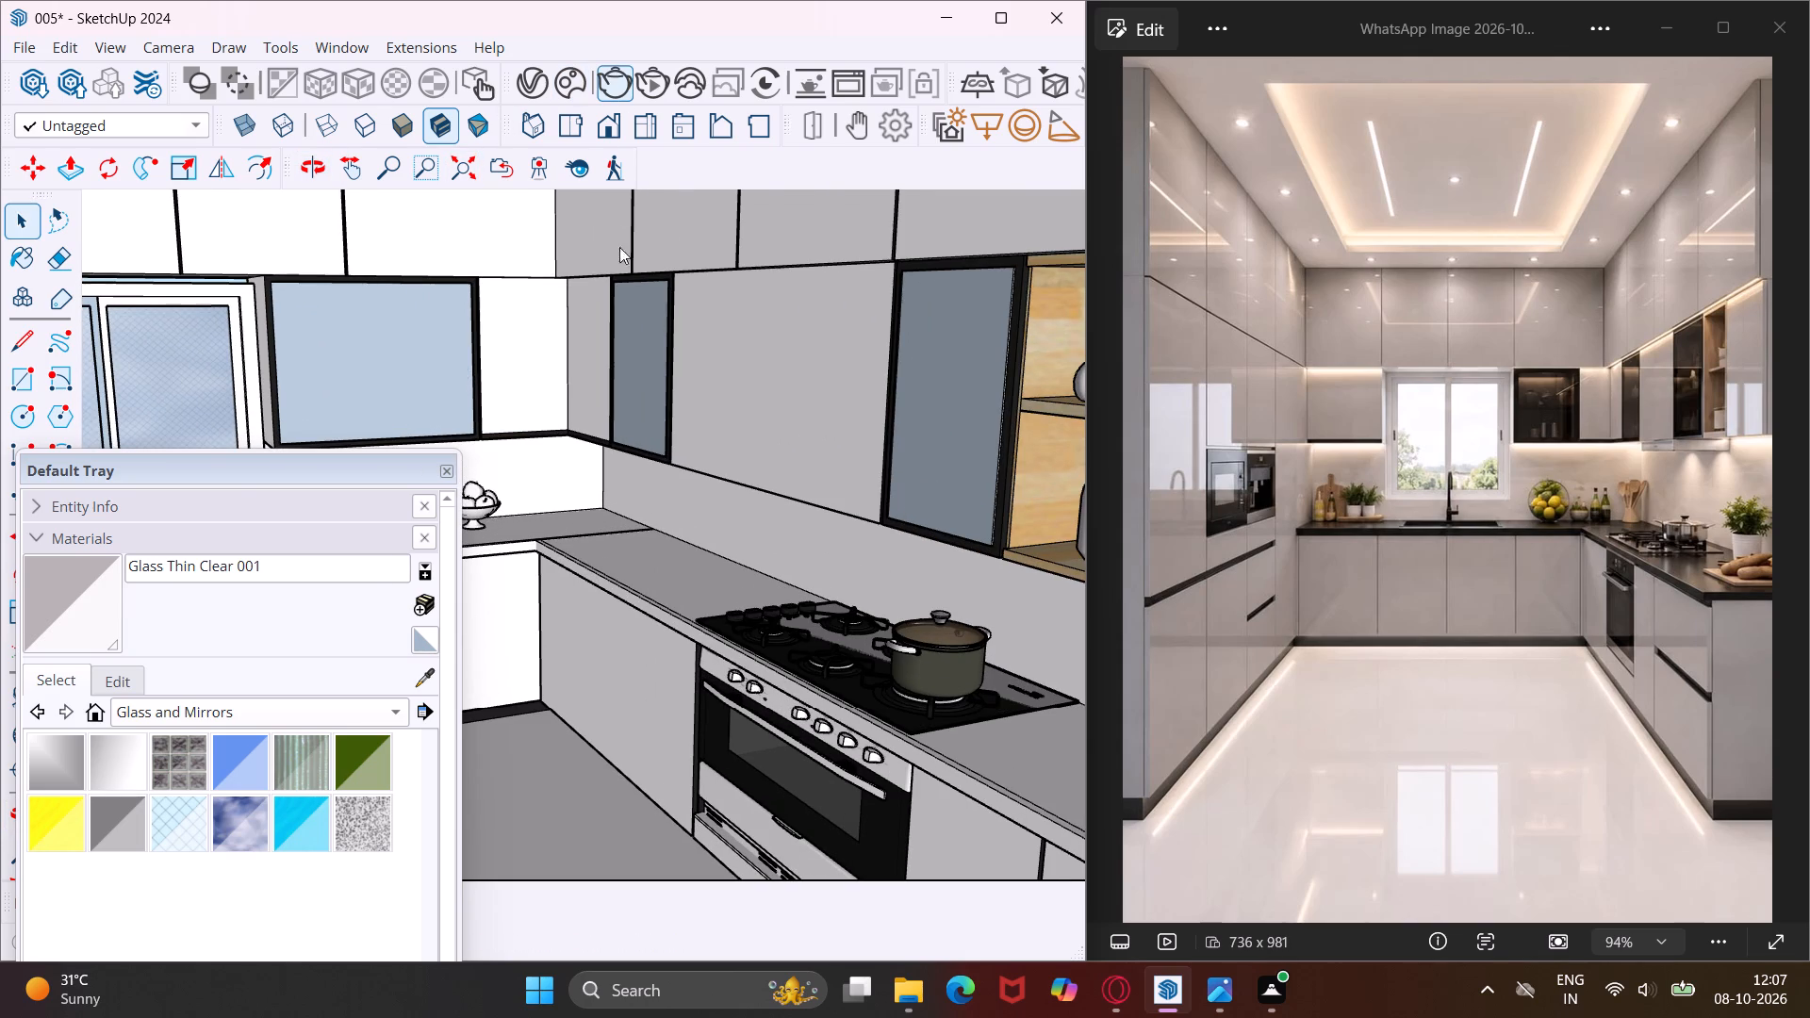
left_click(616, 89)
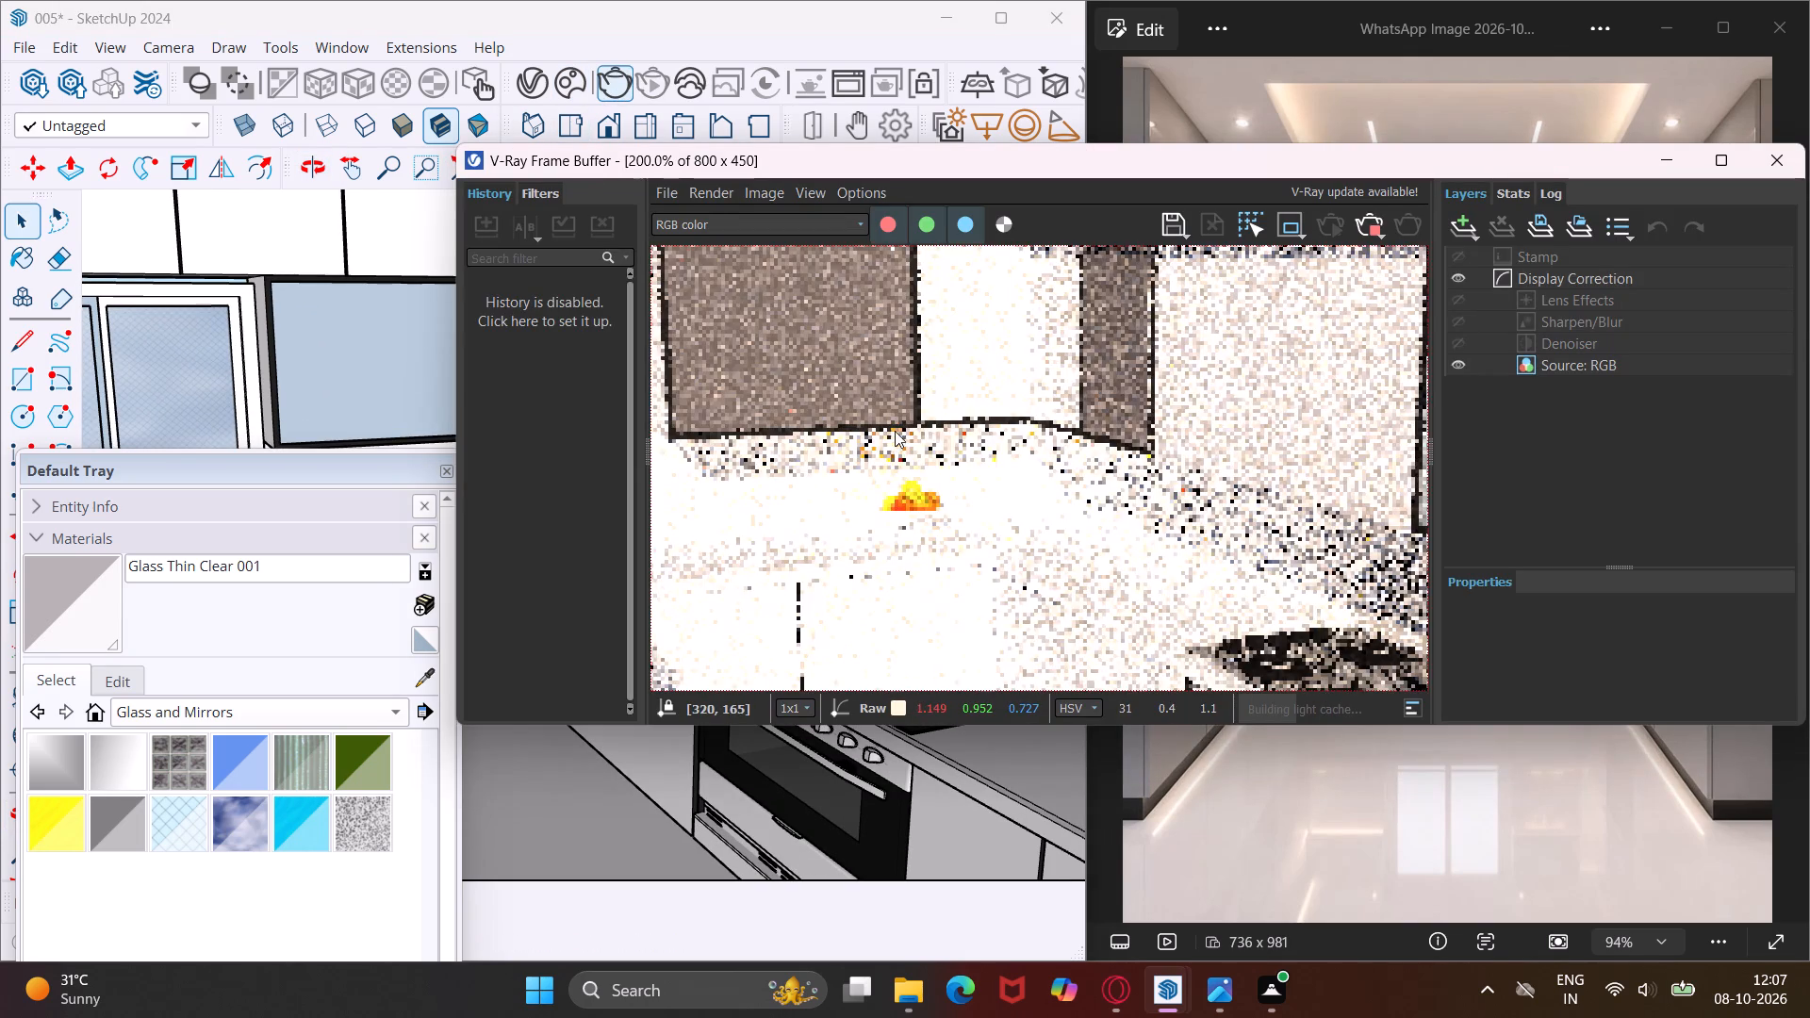
Examine the glass panels of the black-framed cabinets up close in the V-Ray render.
scroll(879, 430, "down", 1)
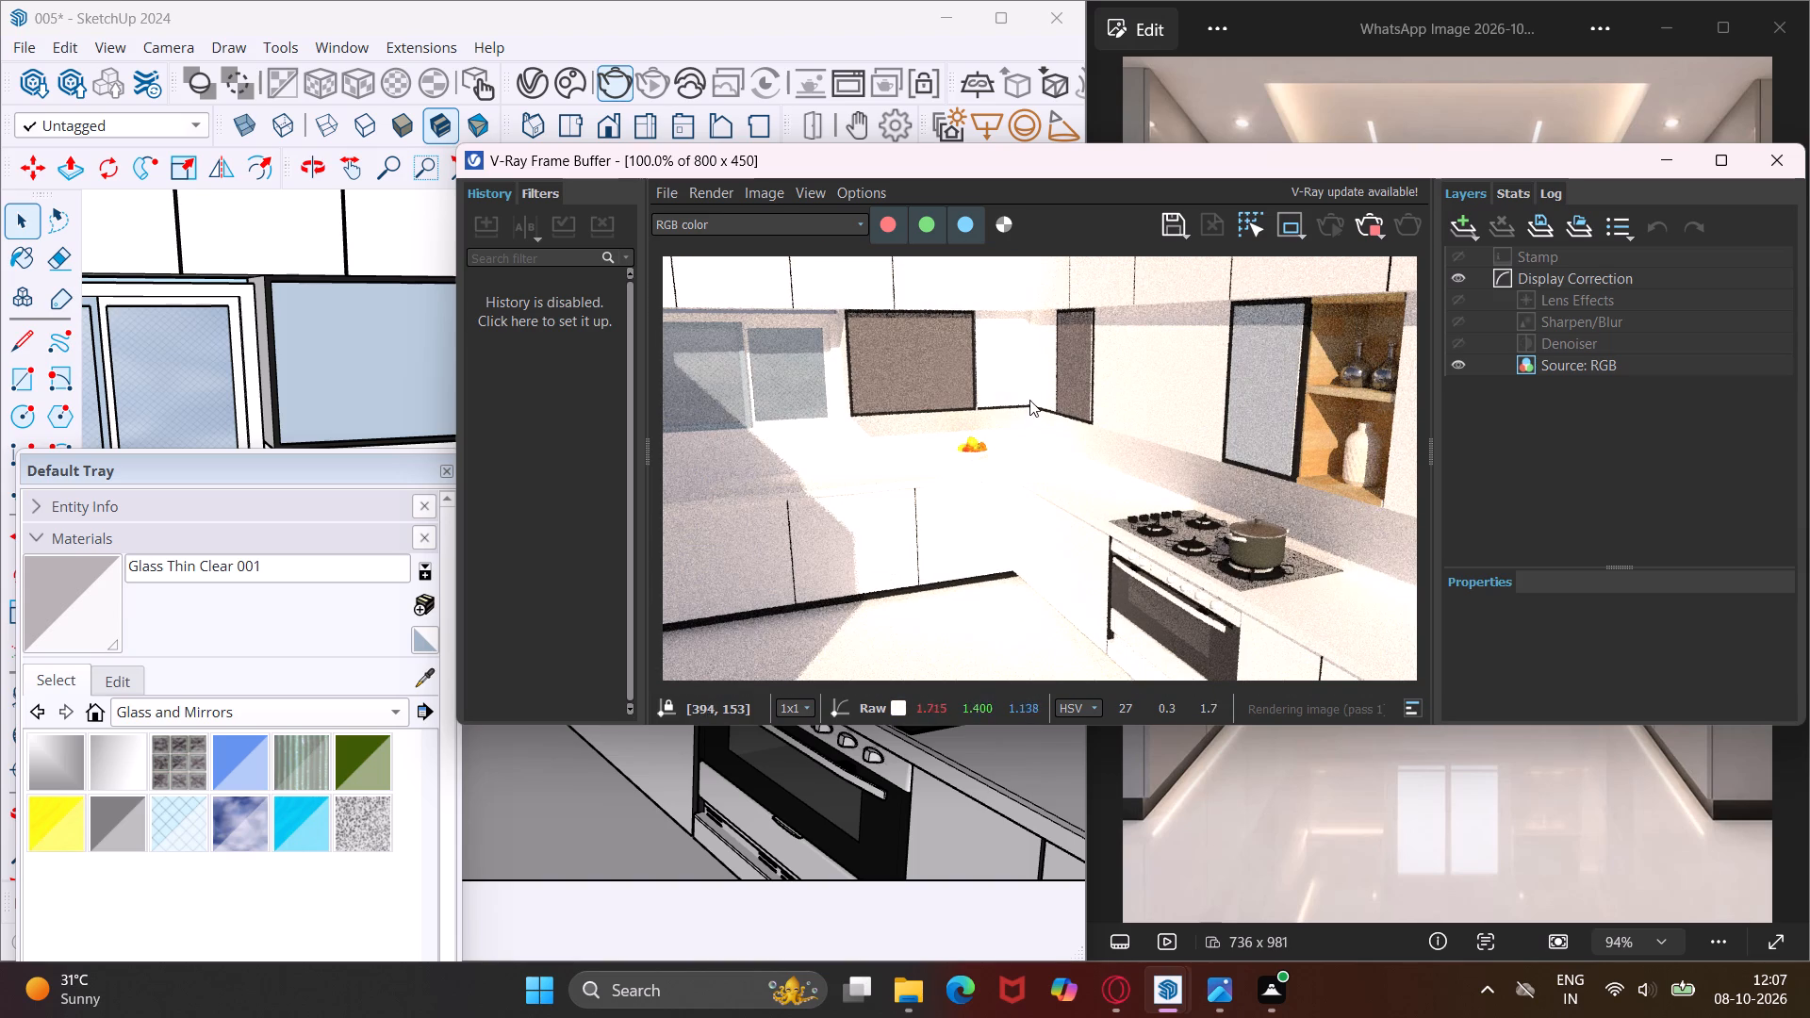
scroll(917, 363, "up", 2)
scroll(917, 363, "down", 1)
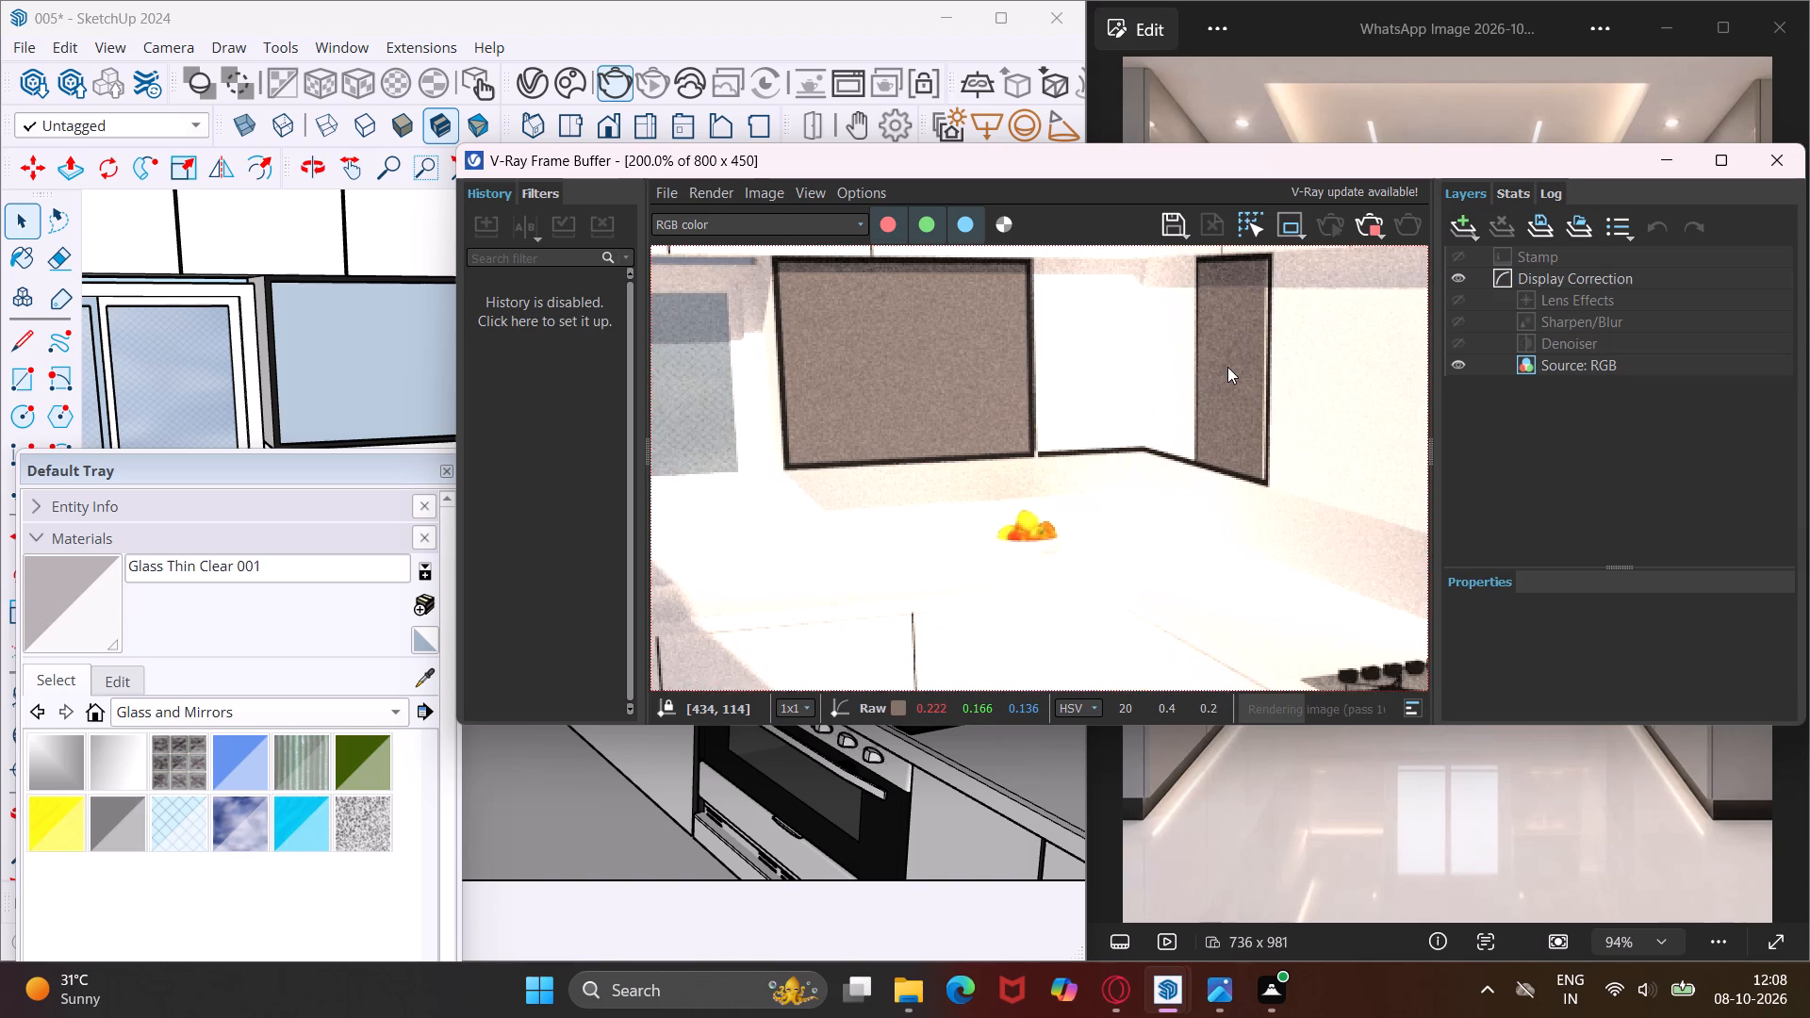
scroll(1227, 367, "up", 1)
scroll(1228, 367, "down", 2)
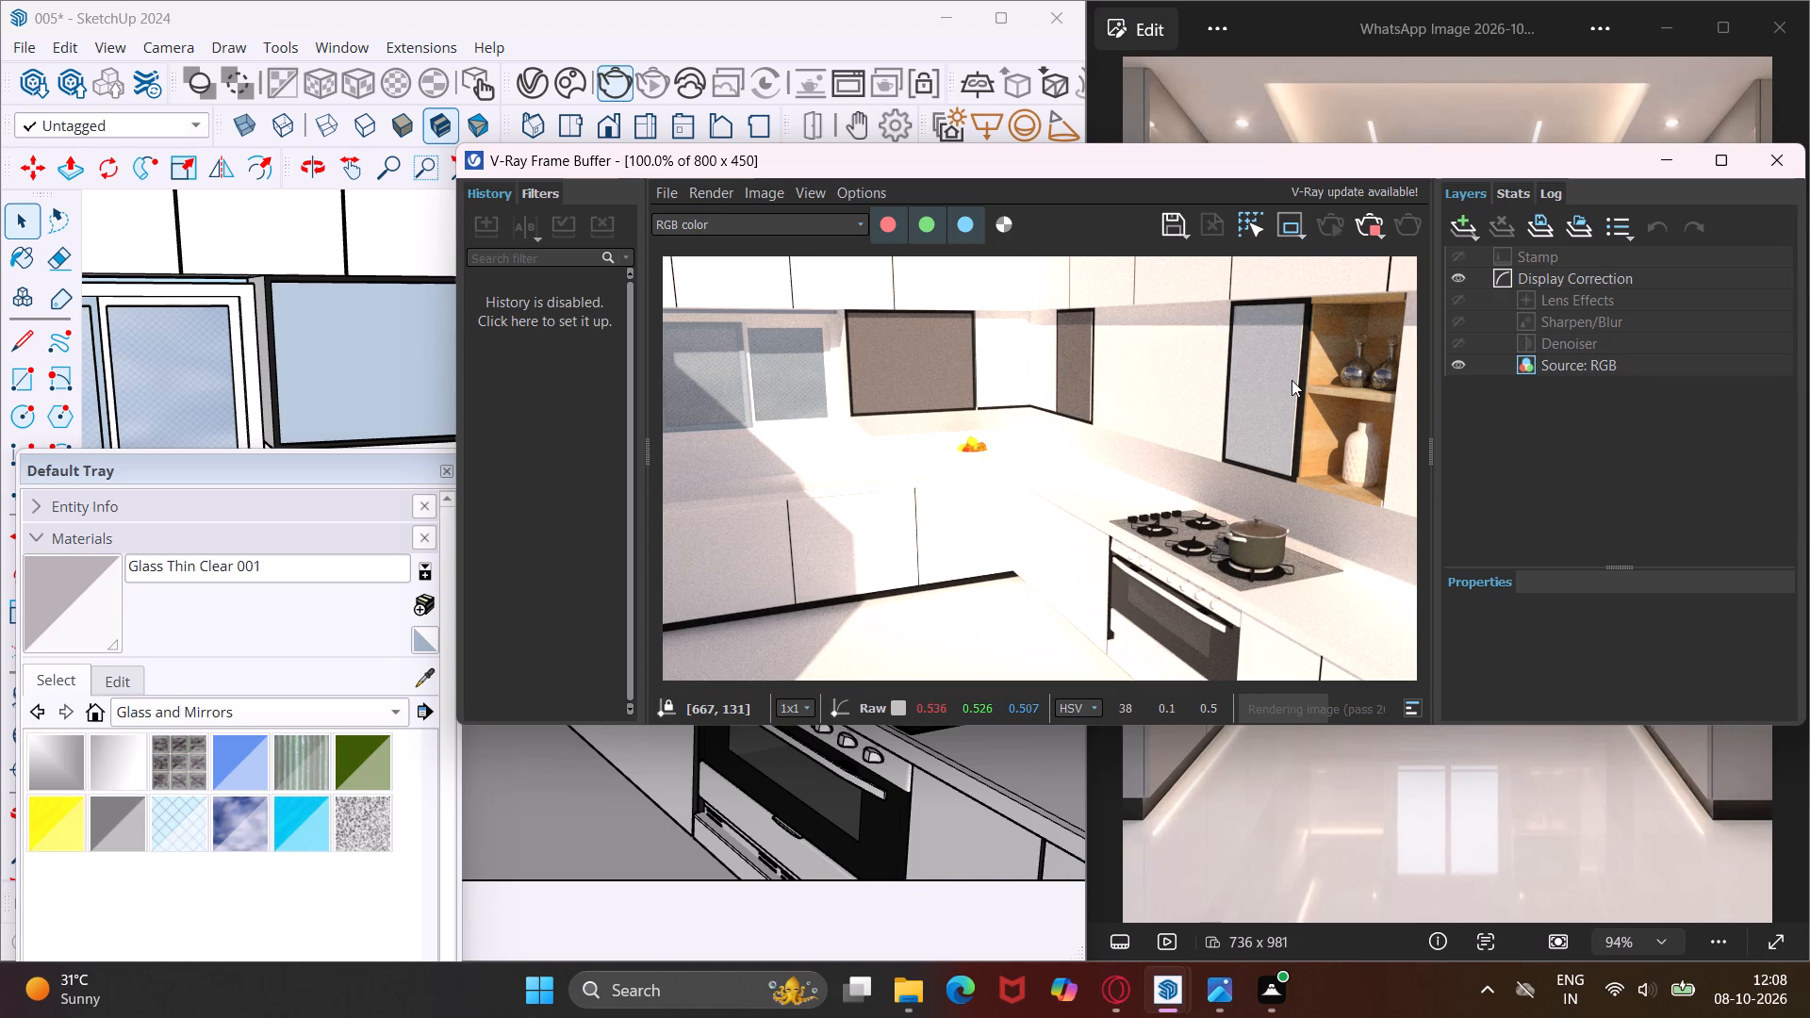
scroll(1292, 380, "up", 1)
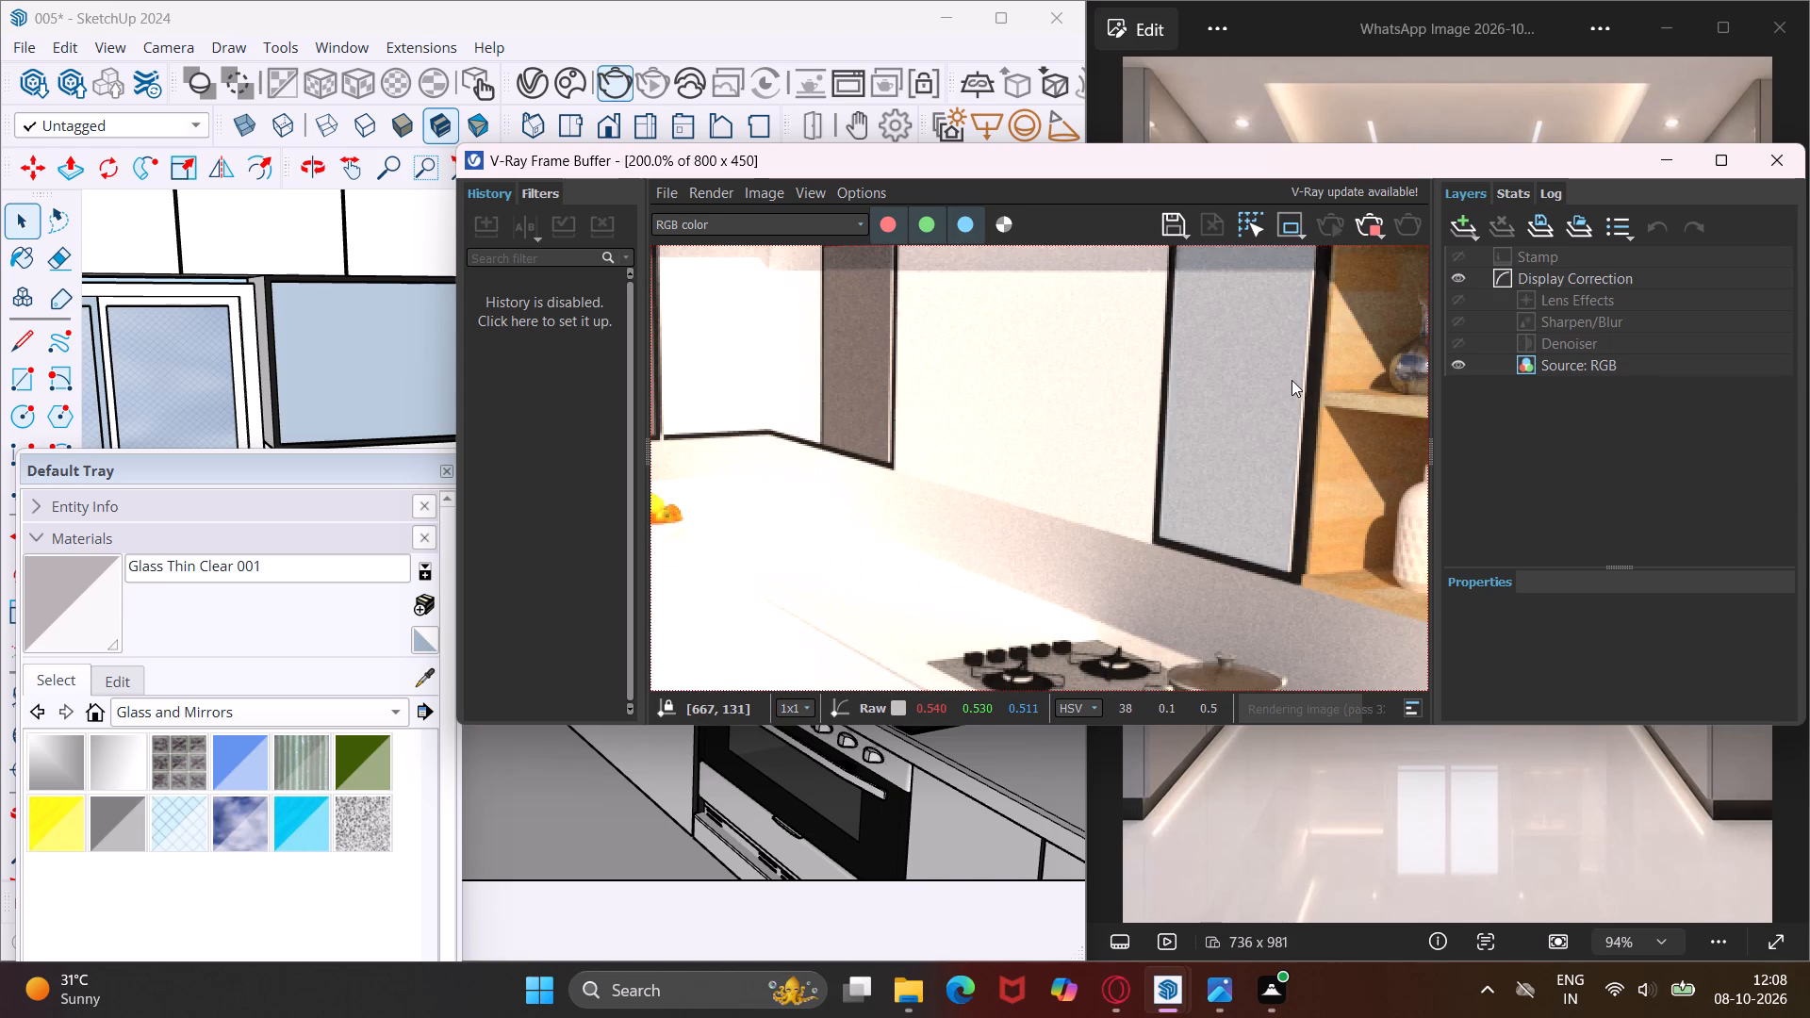
Examine the glass-fronted cabinets and the room's corner in the V-Ray render, and close the render window.
scroll(1292, 380, "down", 1)
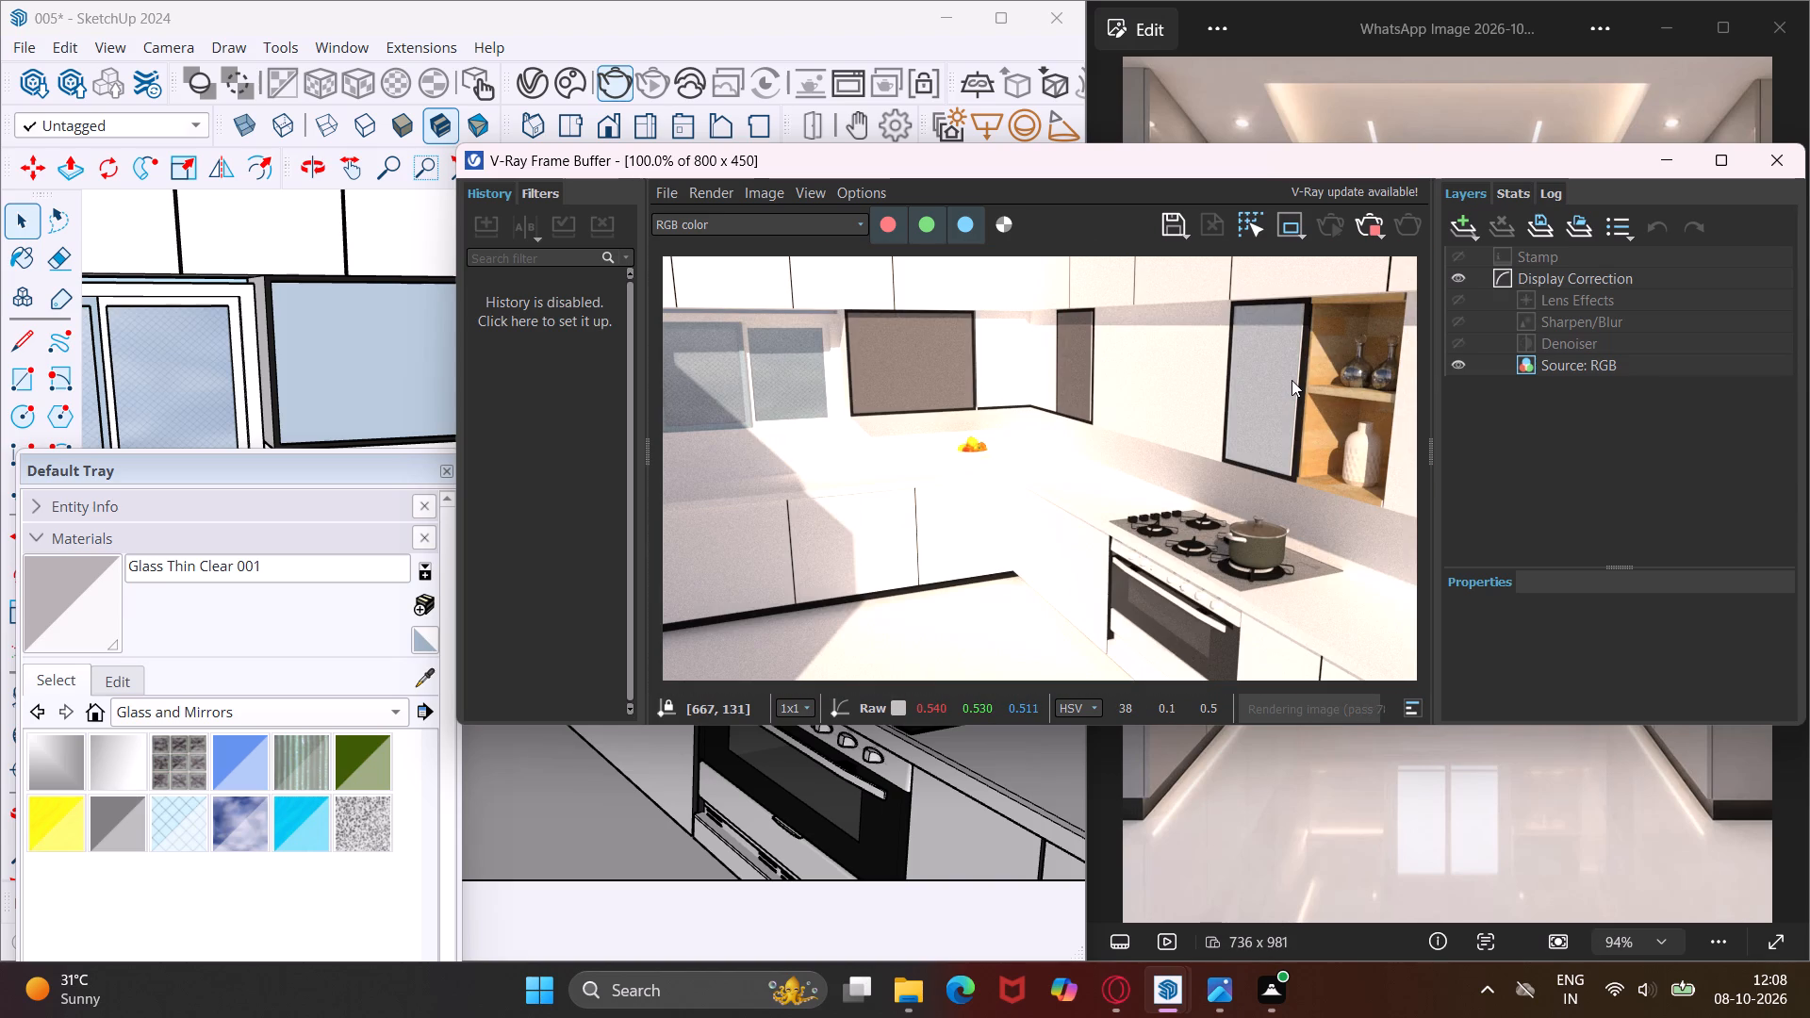
scroll(1292, 380, "up", 1)
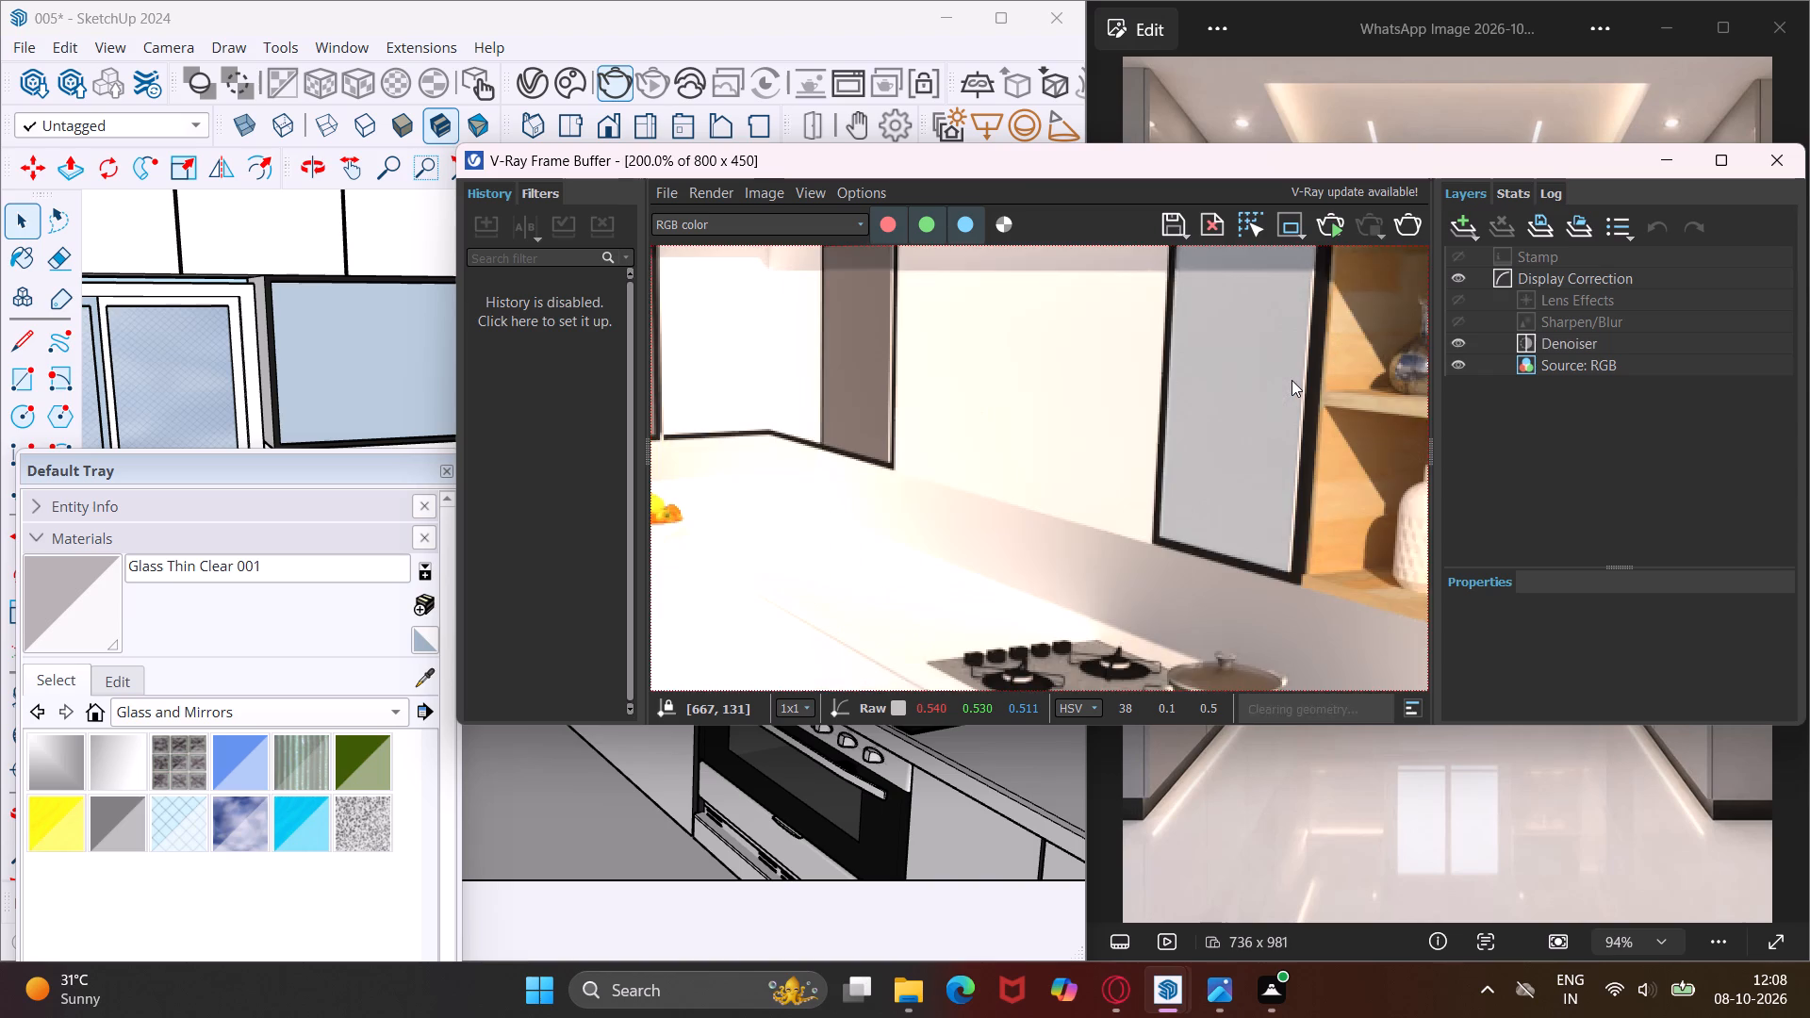
scroll(1292, 380, "down", 2)
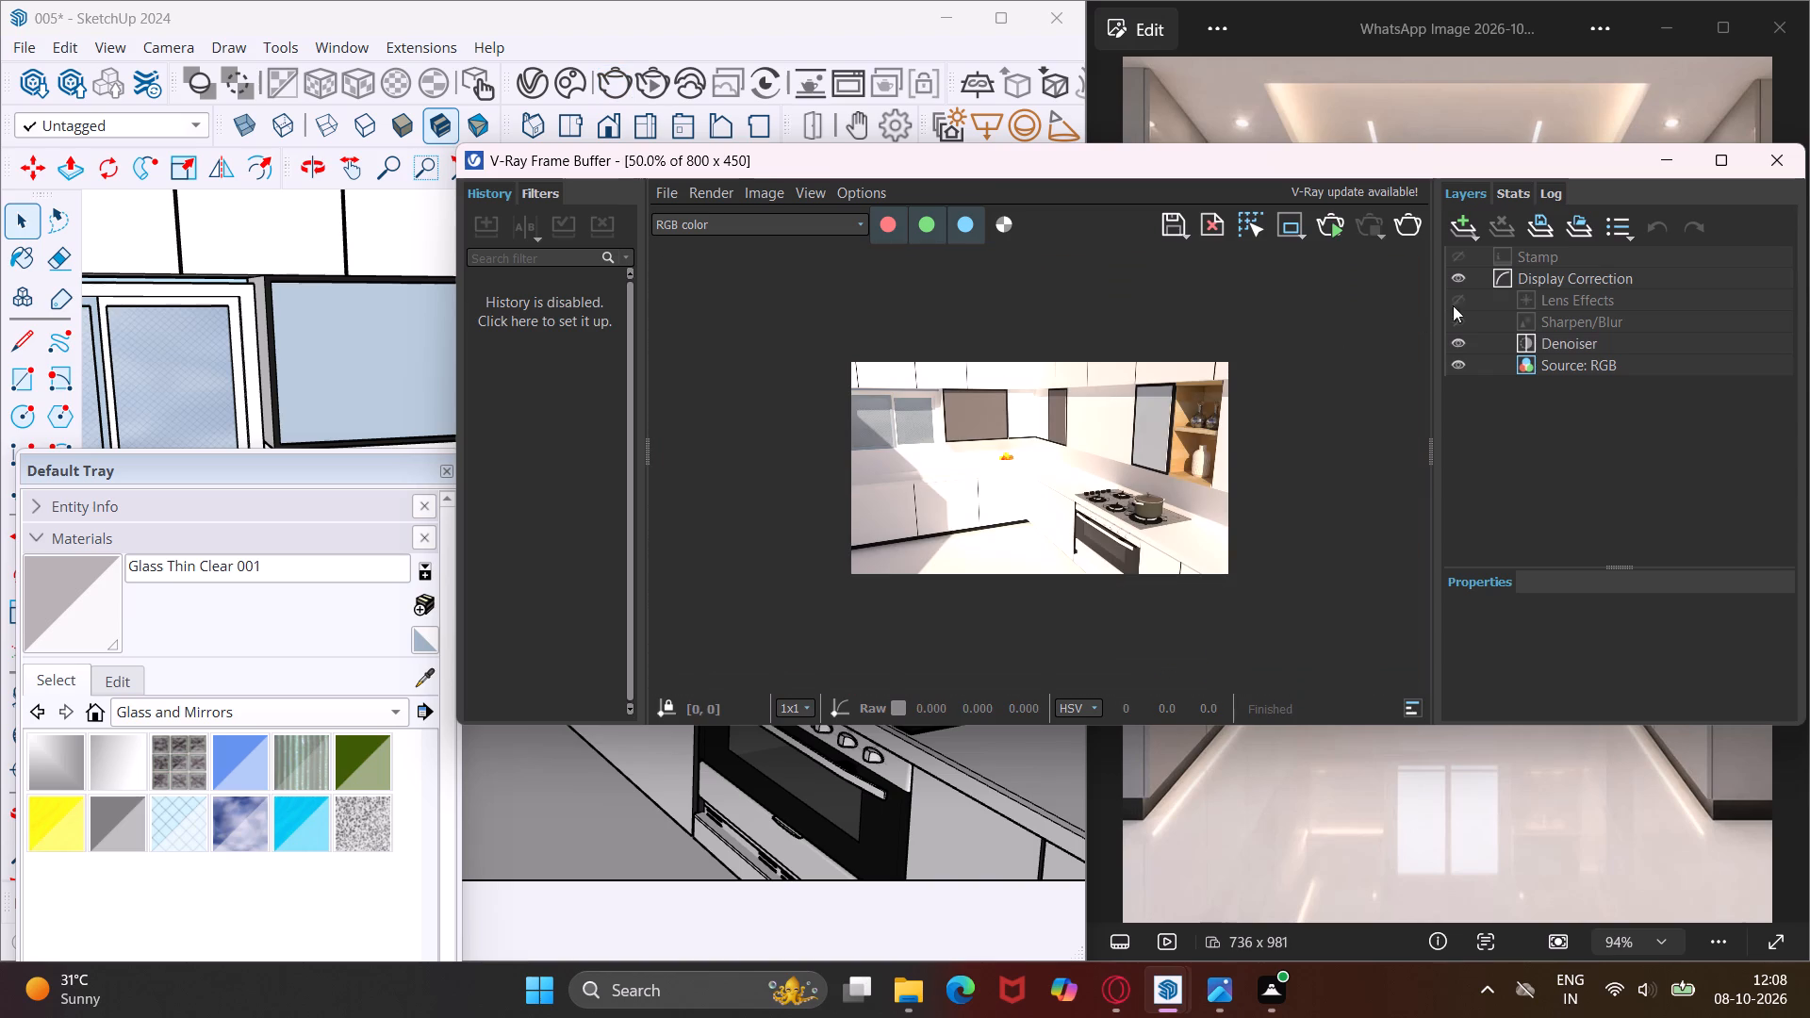
left_click(1755, 161)
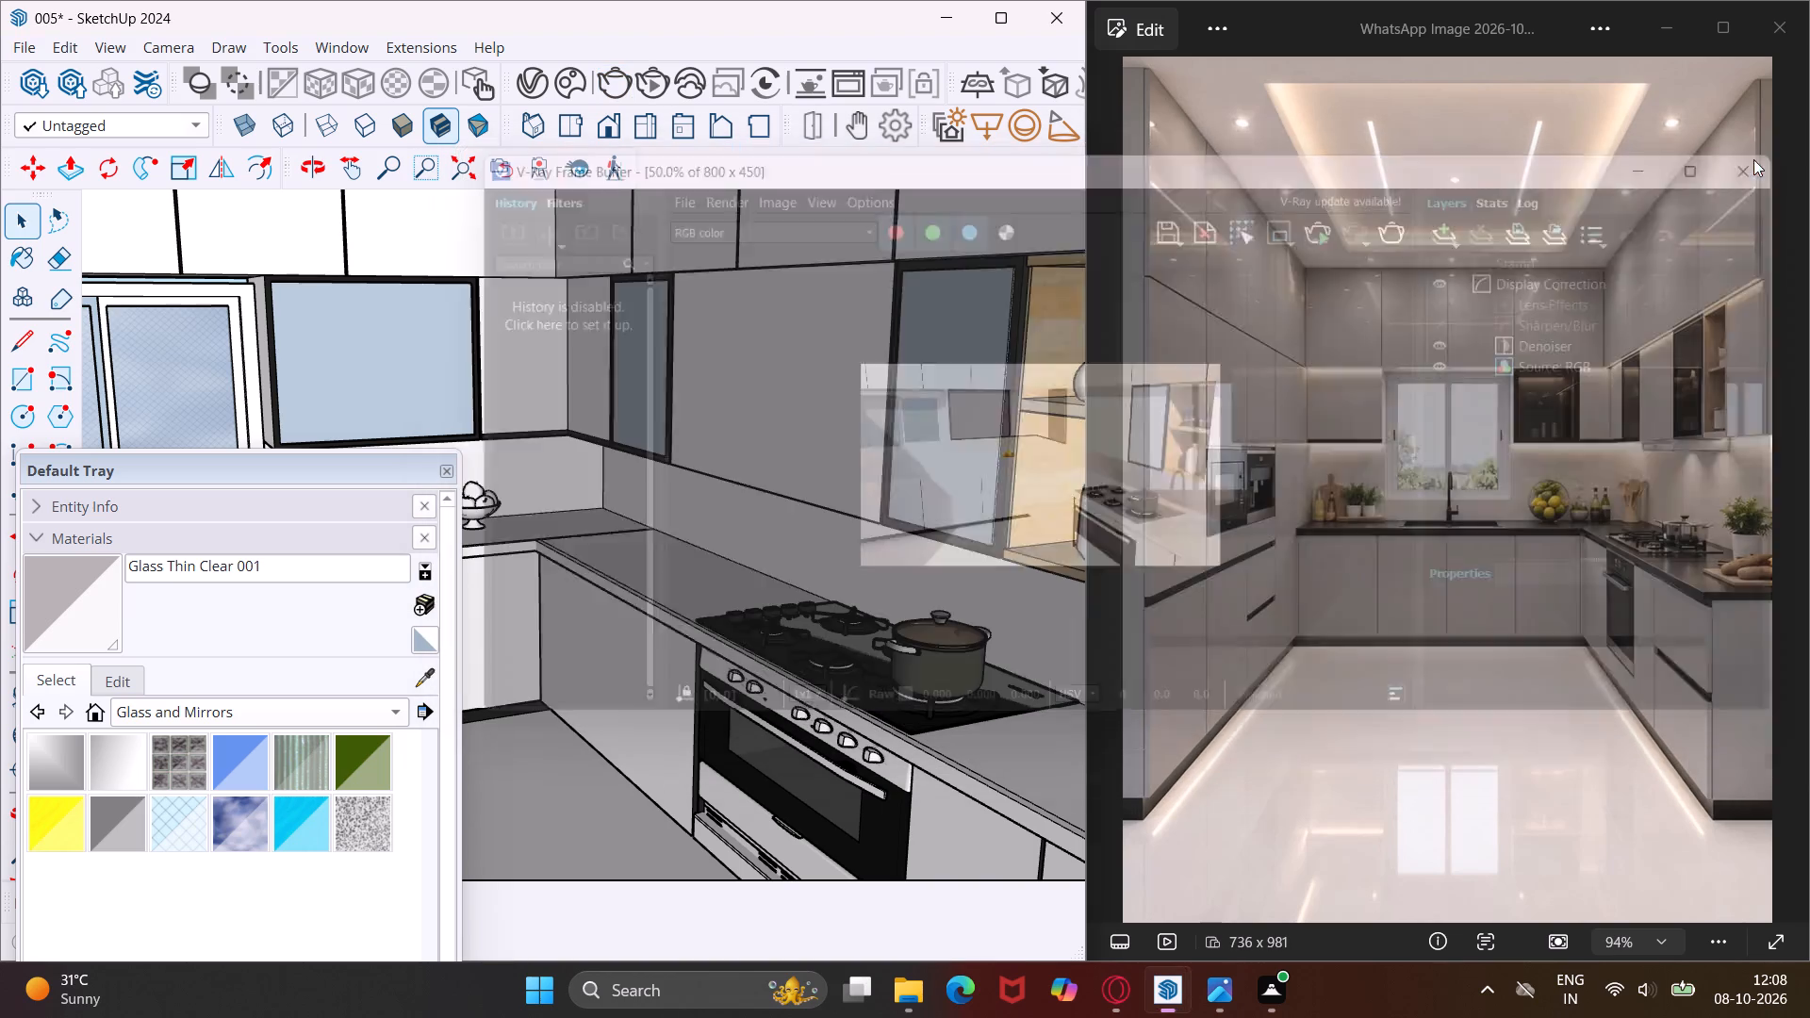
Undo the placement of the glass panels in the black-framed openings beside the window, in the corner and near the hob.
key("ctrl+z")
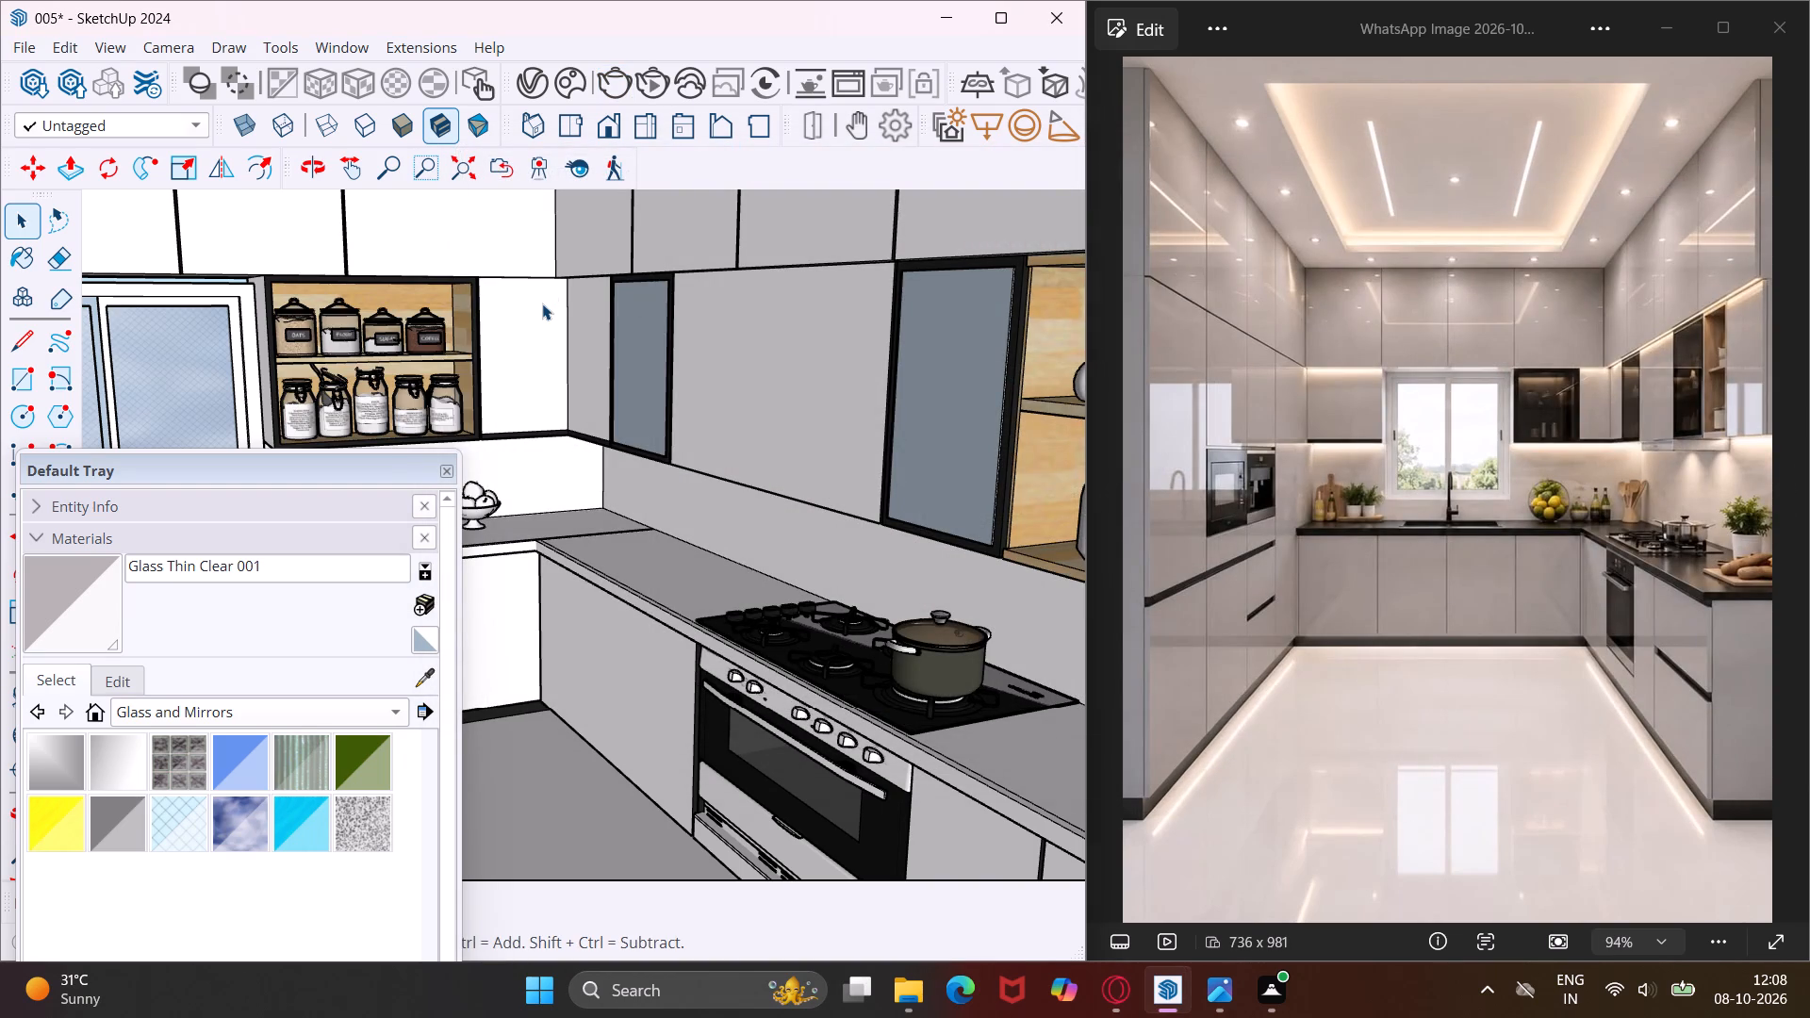
key("ctrl+z")
key("ctrl+z")
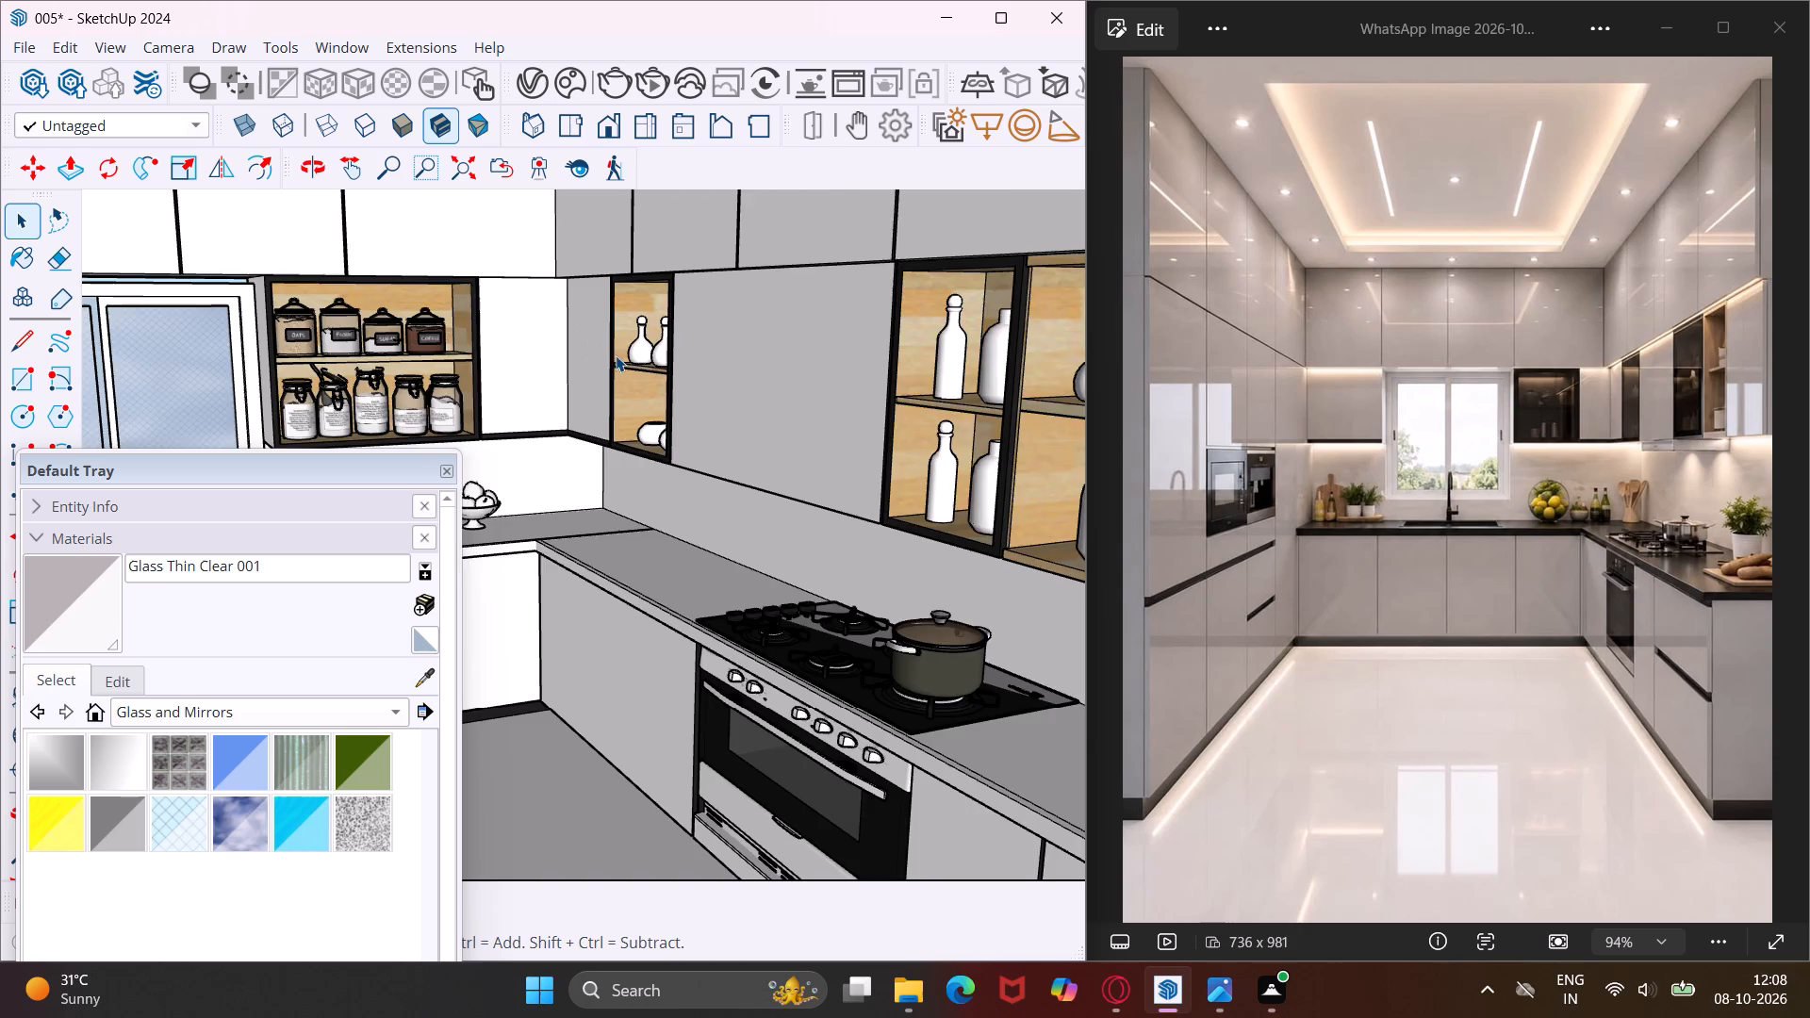
Move the potted plant from outside the room by its base onto the free end of the worktop beside the hob.
scroll(616, 355, "down", 13)
middle_click_drag(754, 370, 658, 389)
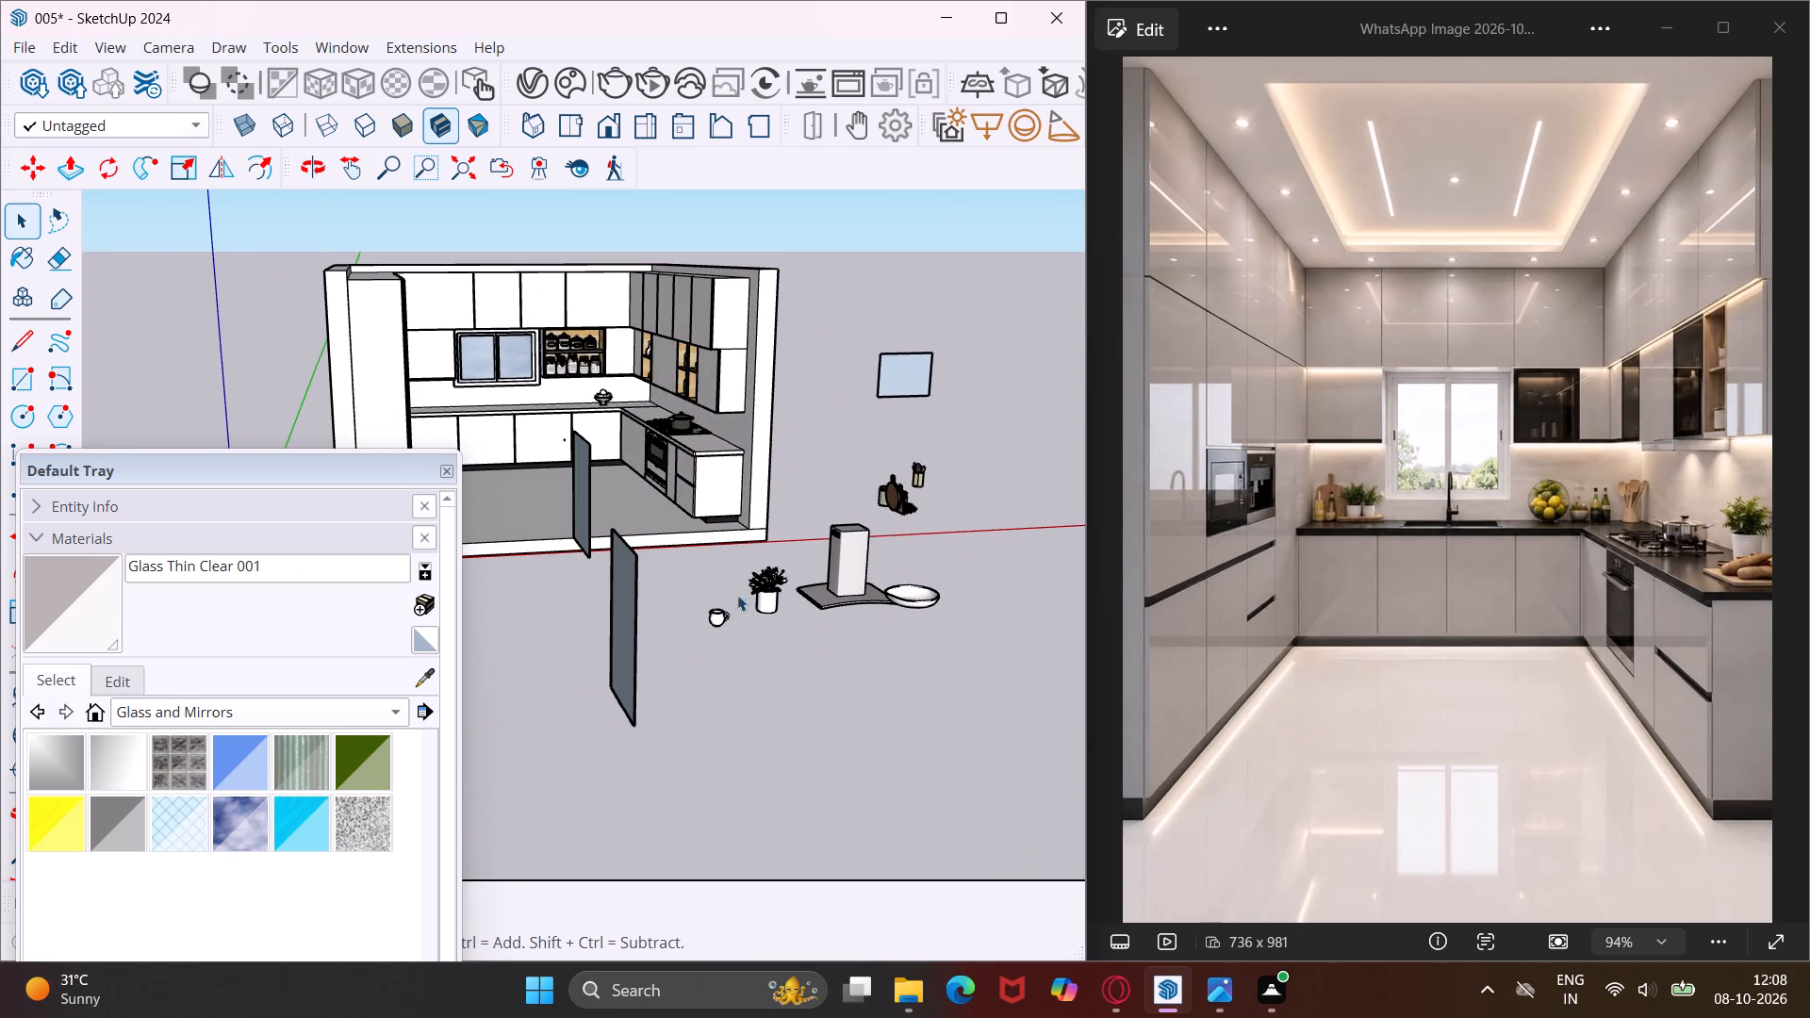
scroll(749, 607, "up", 9)
left_click(790, 585)
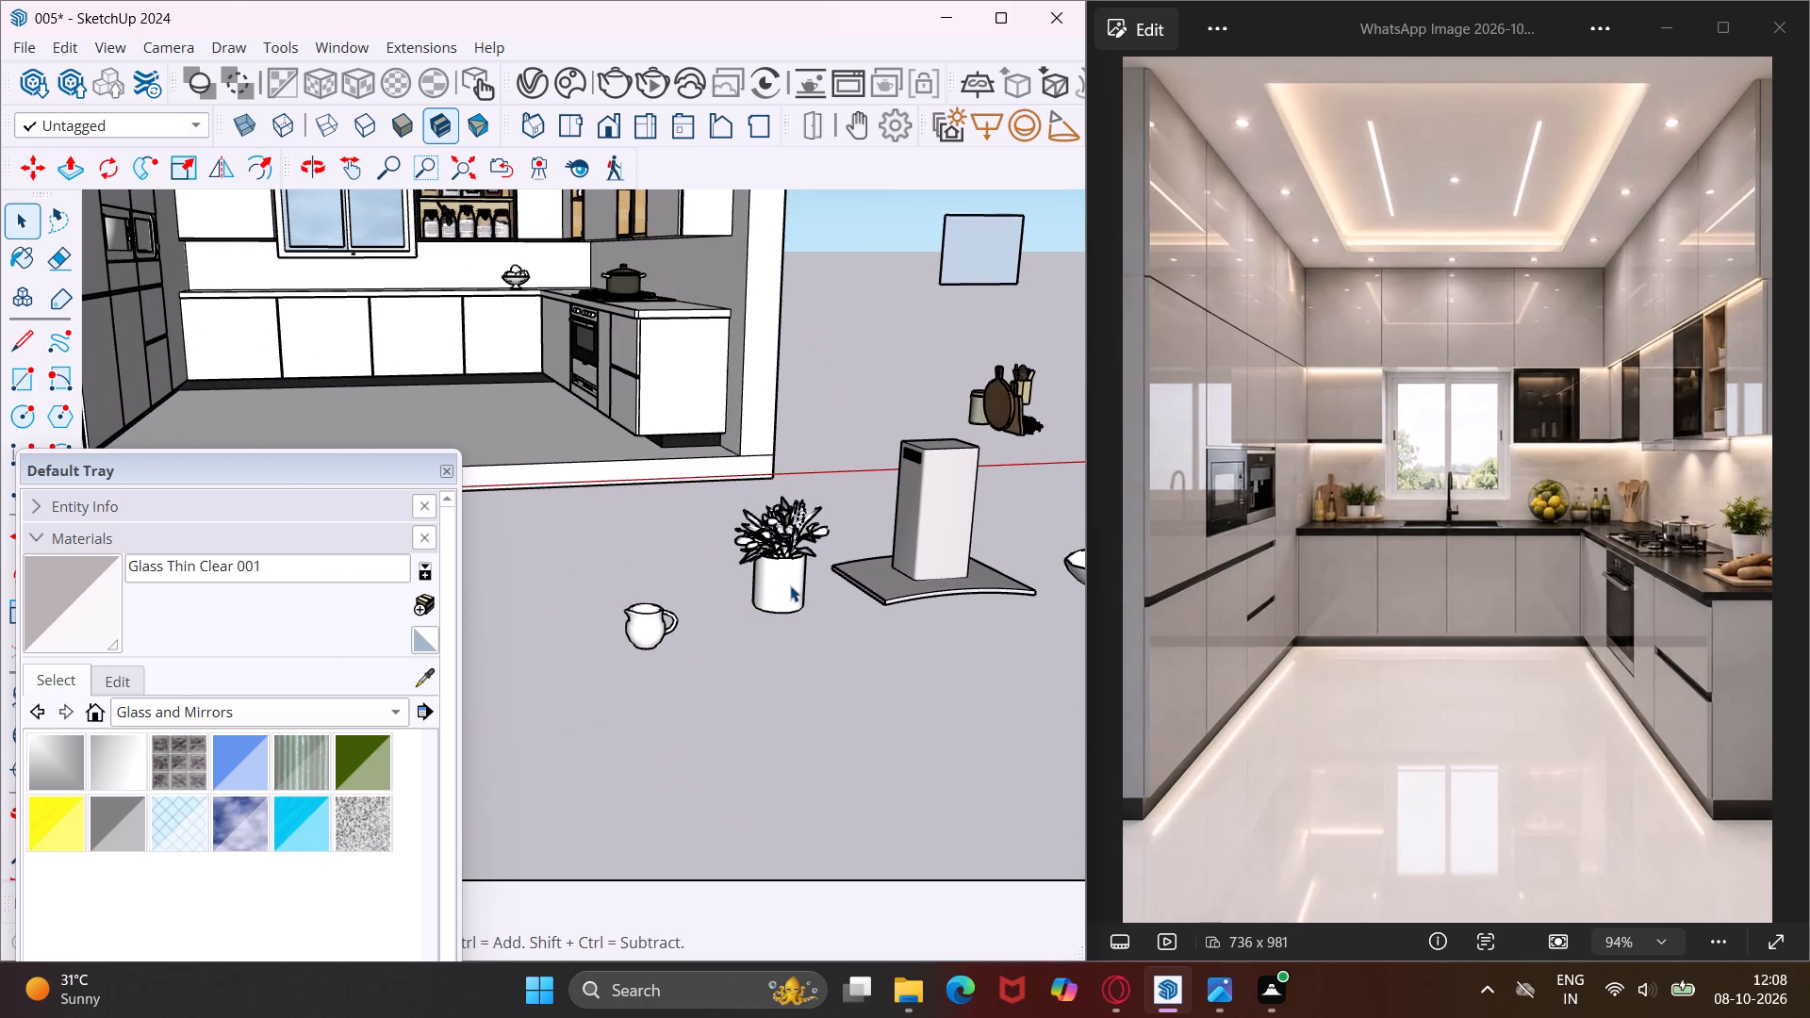
key("m")
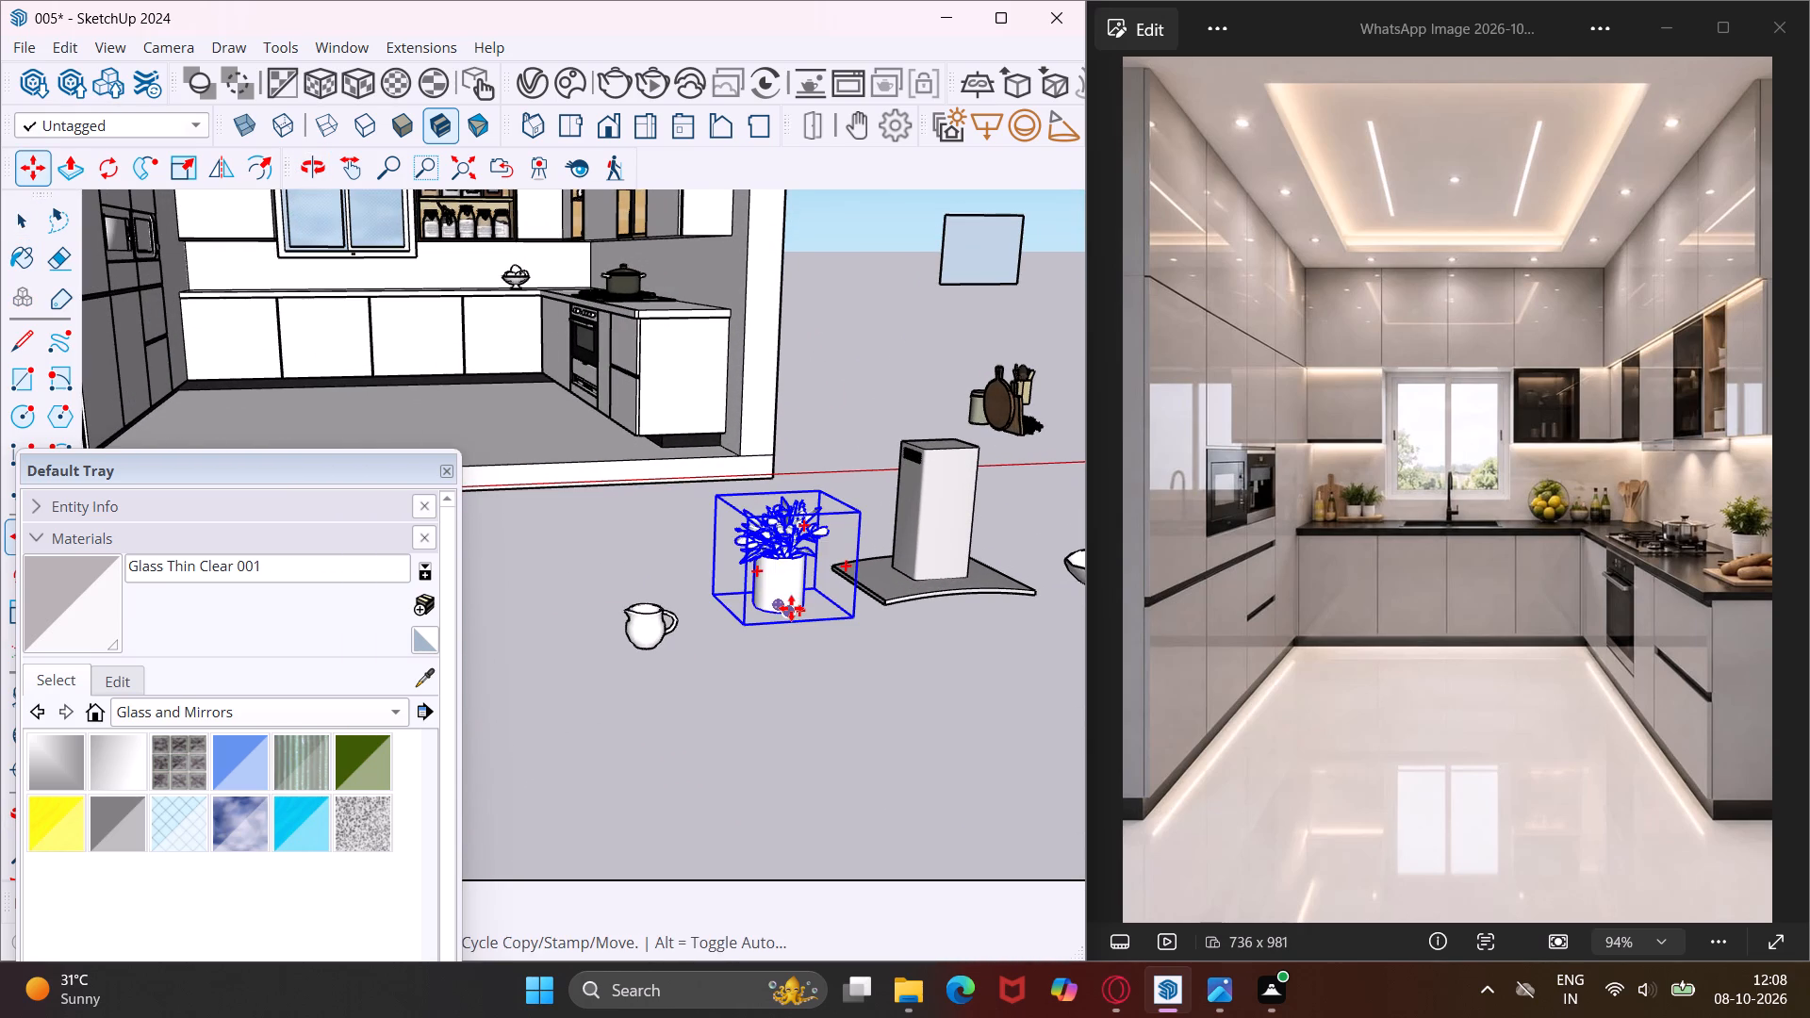
left_click(789, 610)
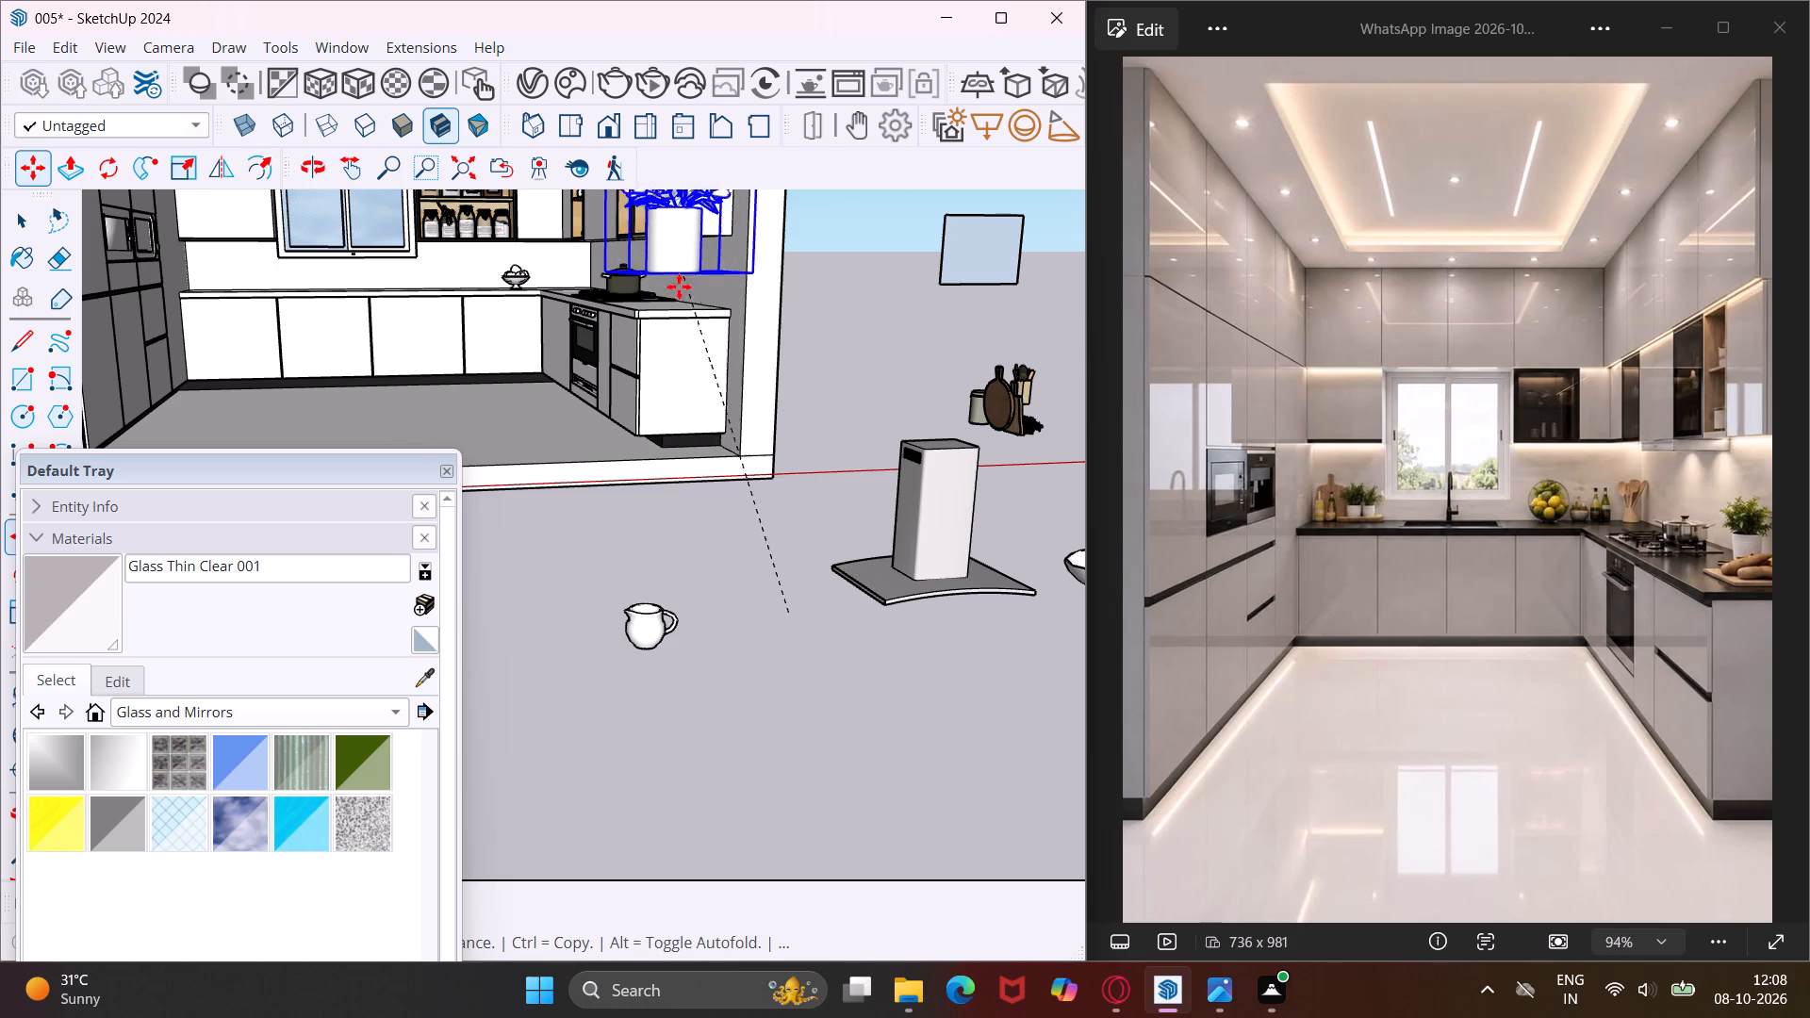
scroll(679, 289, "up", 8)
middle_click_drag(680, 292, 1027, 402)
scroll(744, 312, "down", 10)
scroll(475, 250, "up", 9)
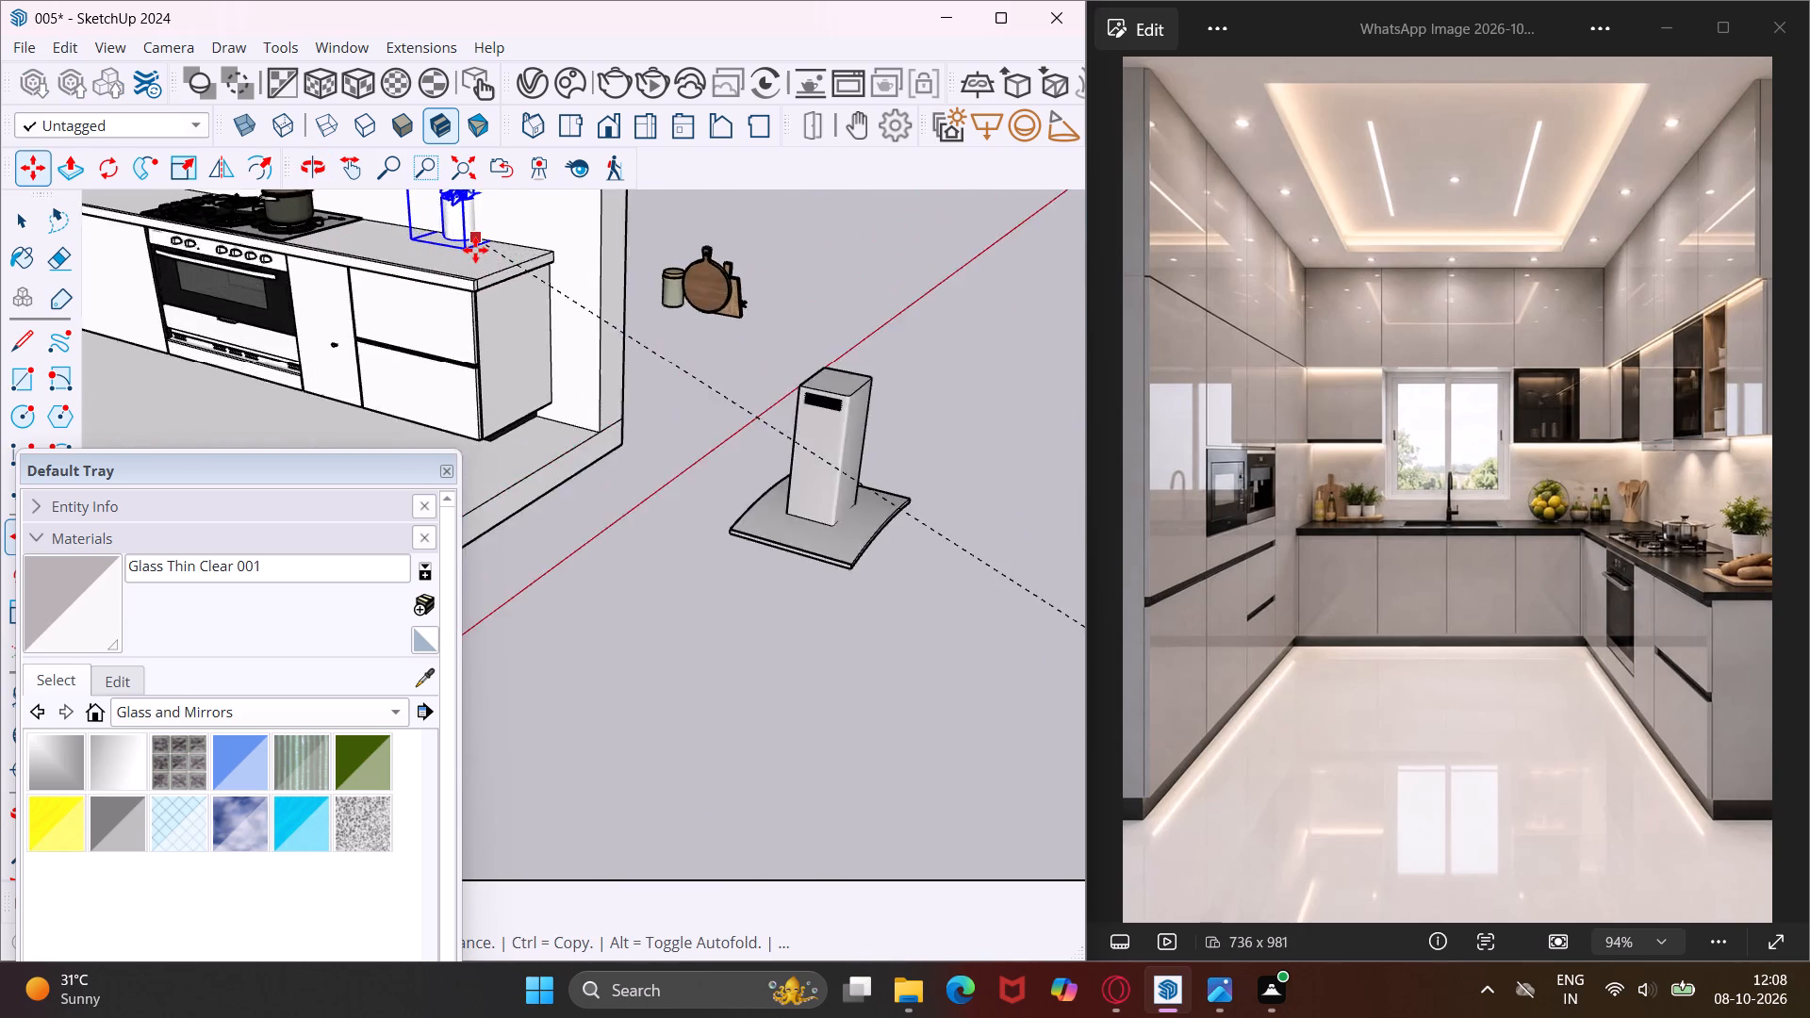
scroll(475, 250, "up", 4)
middle_click_drag(475, 250, 639, 304)
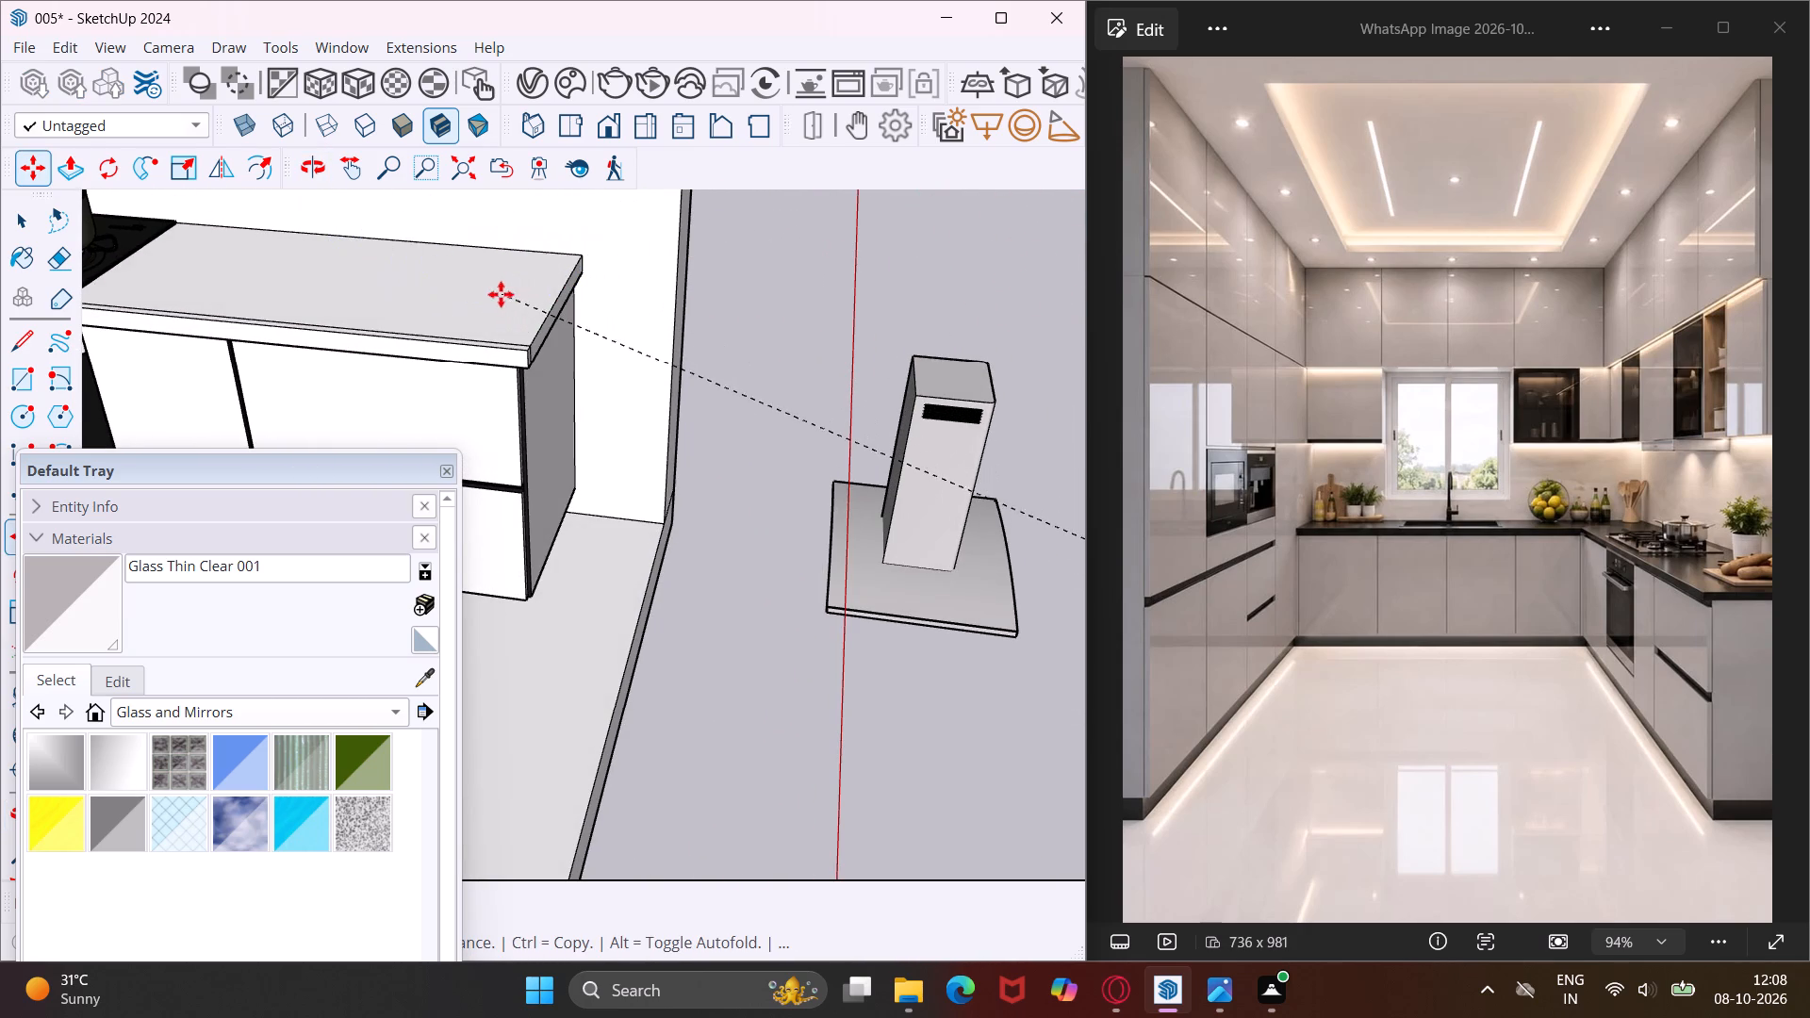
left_click(498, 304)
scroll(498, 304, "down", 8)
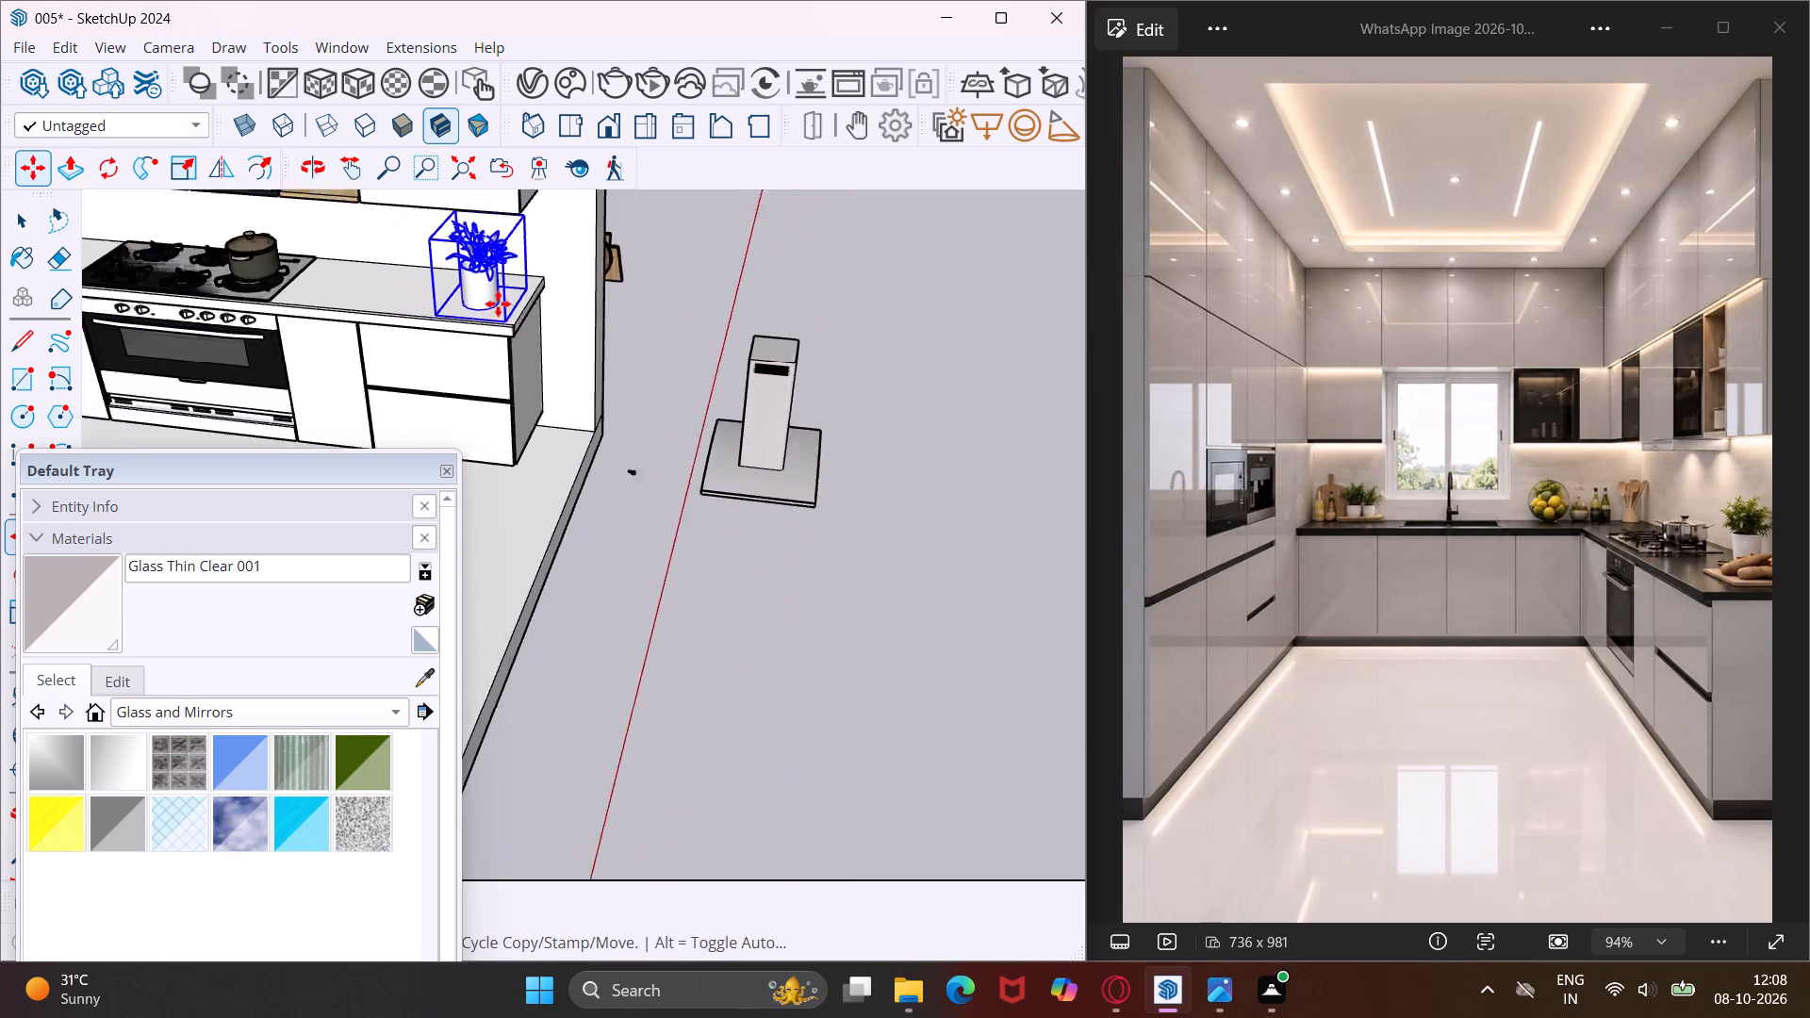
scroll(498, 304, "down", 8)
key("Escape")
key("space")
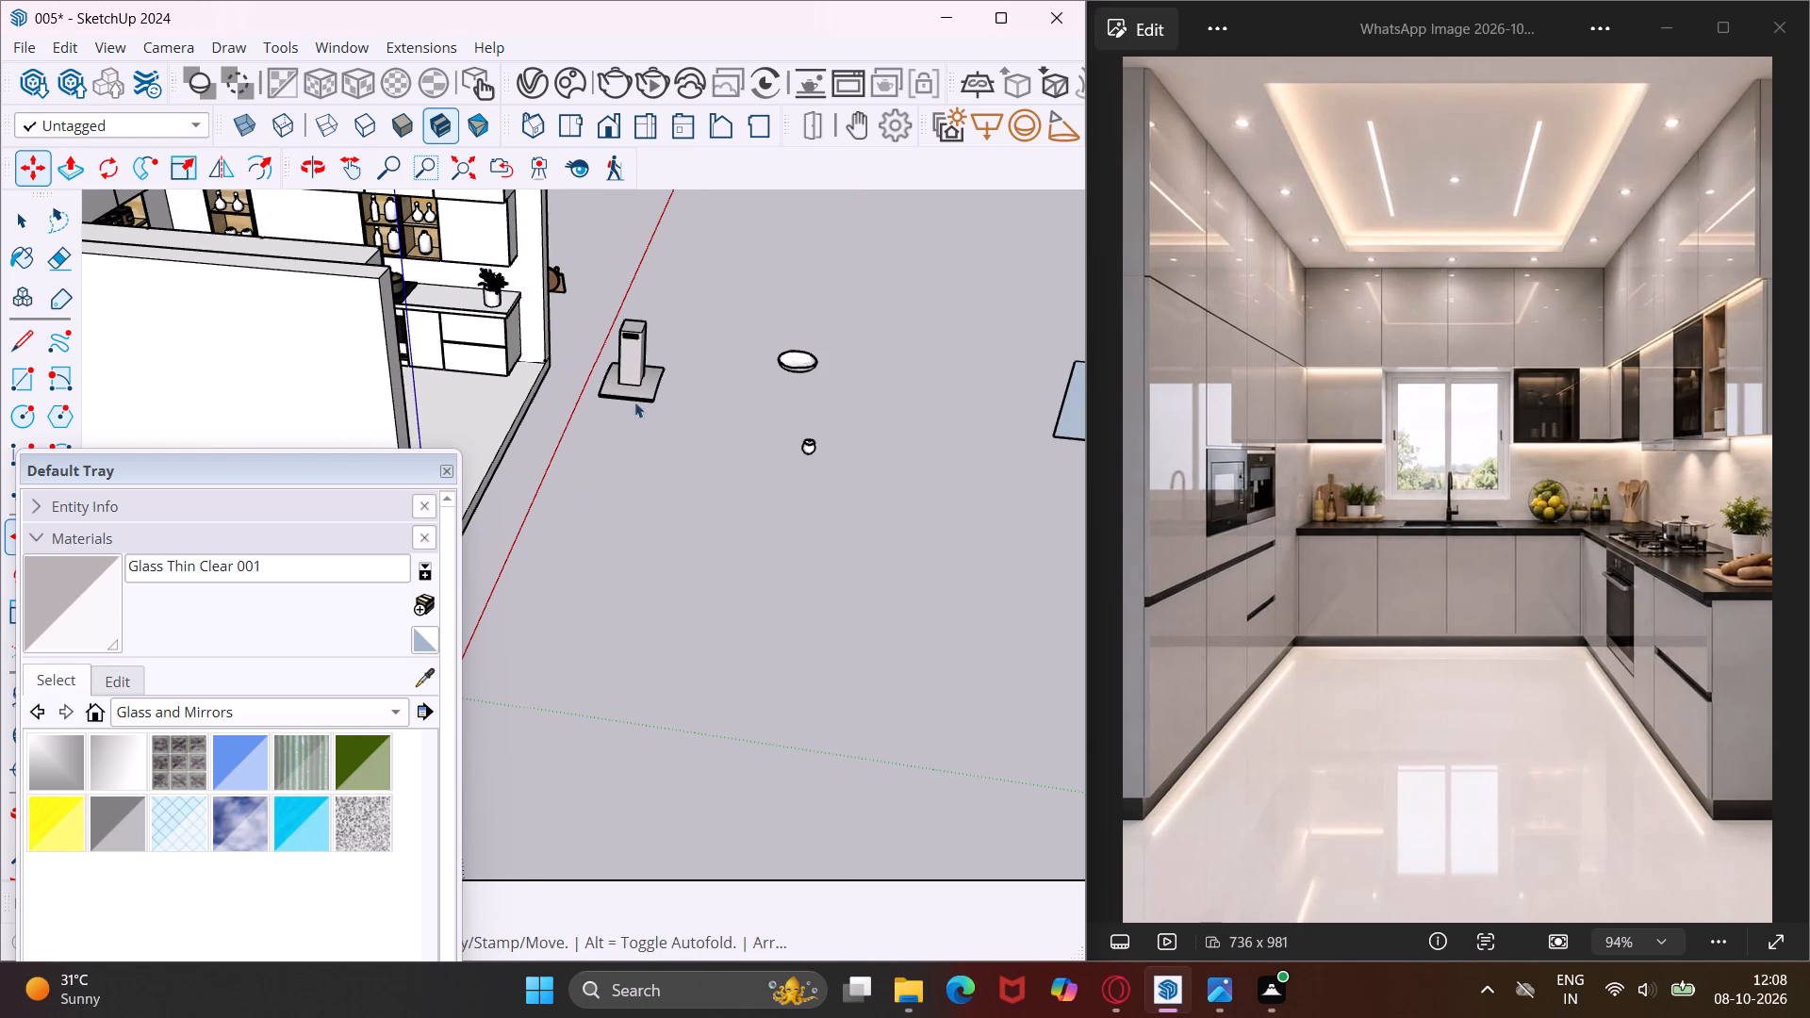
Examine the loose glass panel outside the room, including its thickness at the upper corner.
middle_click_drag(702, 431, 638, 426)
scroll(620, 421, "down", 5)
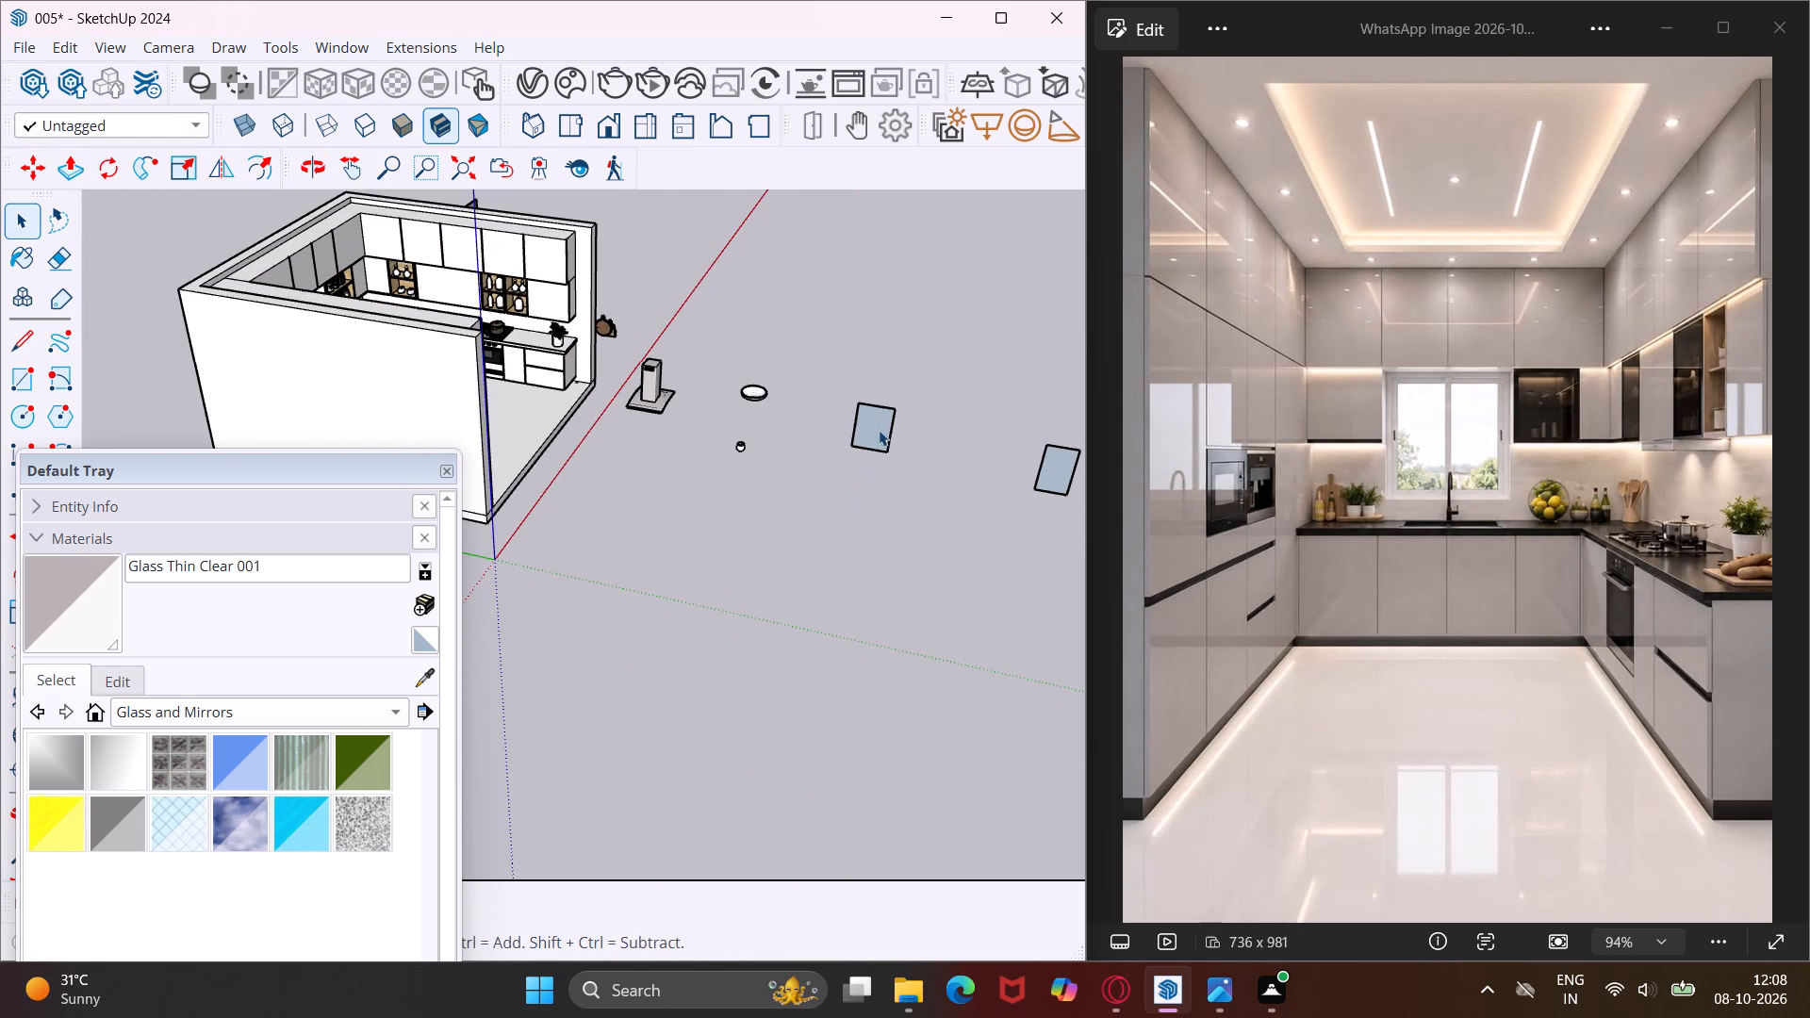
scroll(879, 425, "up", 18)
scroll(879, 425, "up", 5)
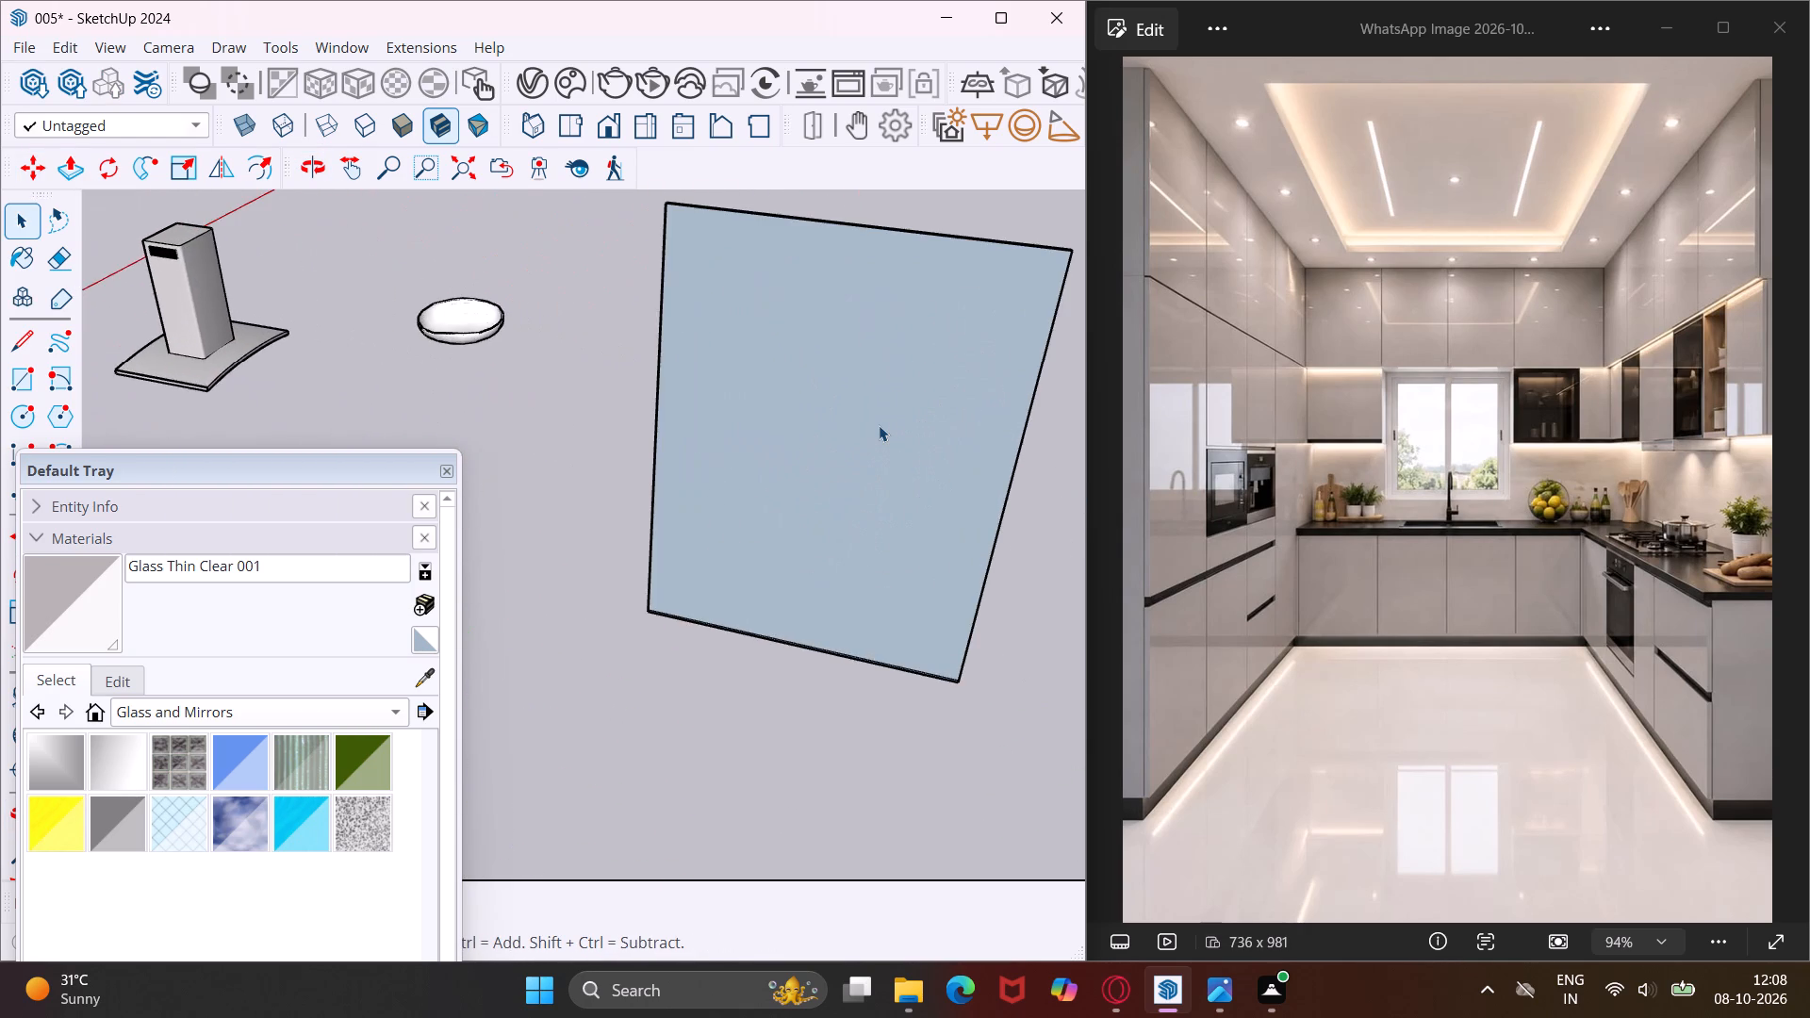
middle_click_drag(879, 425, 938, 257)
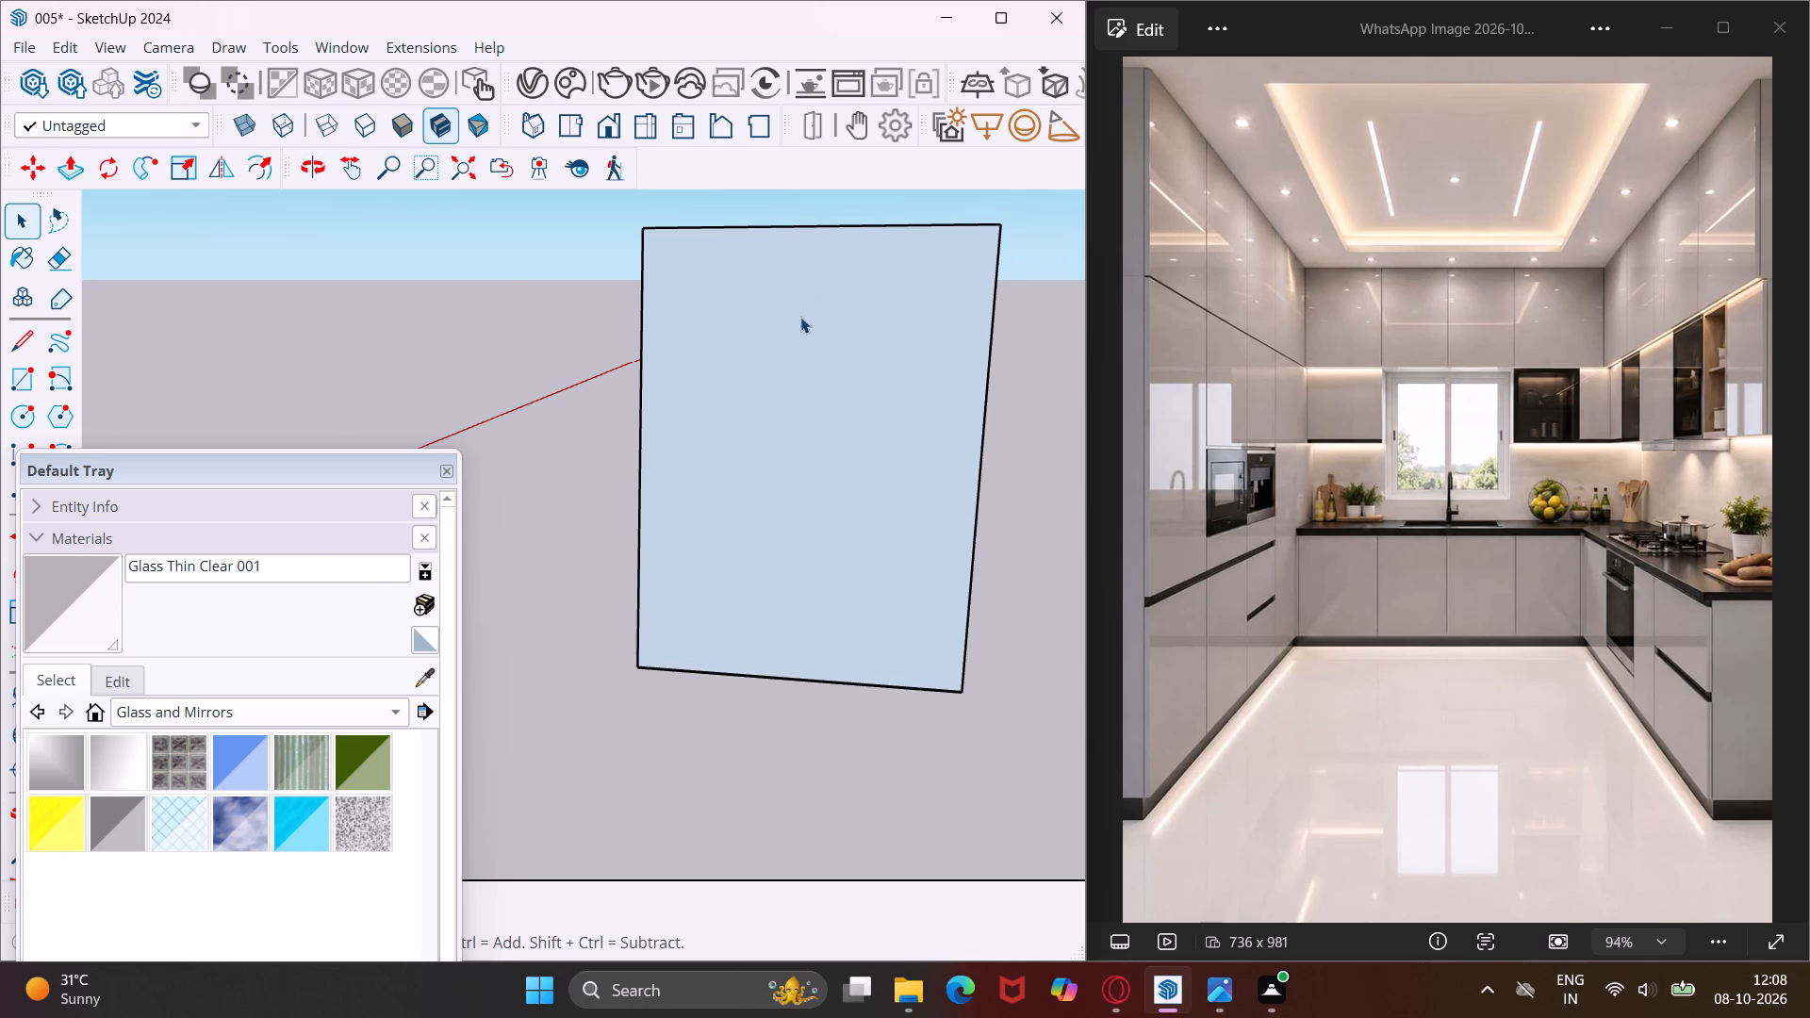
scroll(800, 317, "down", 5)
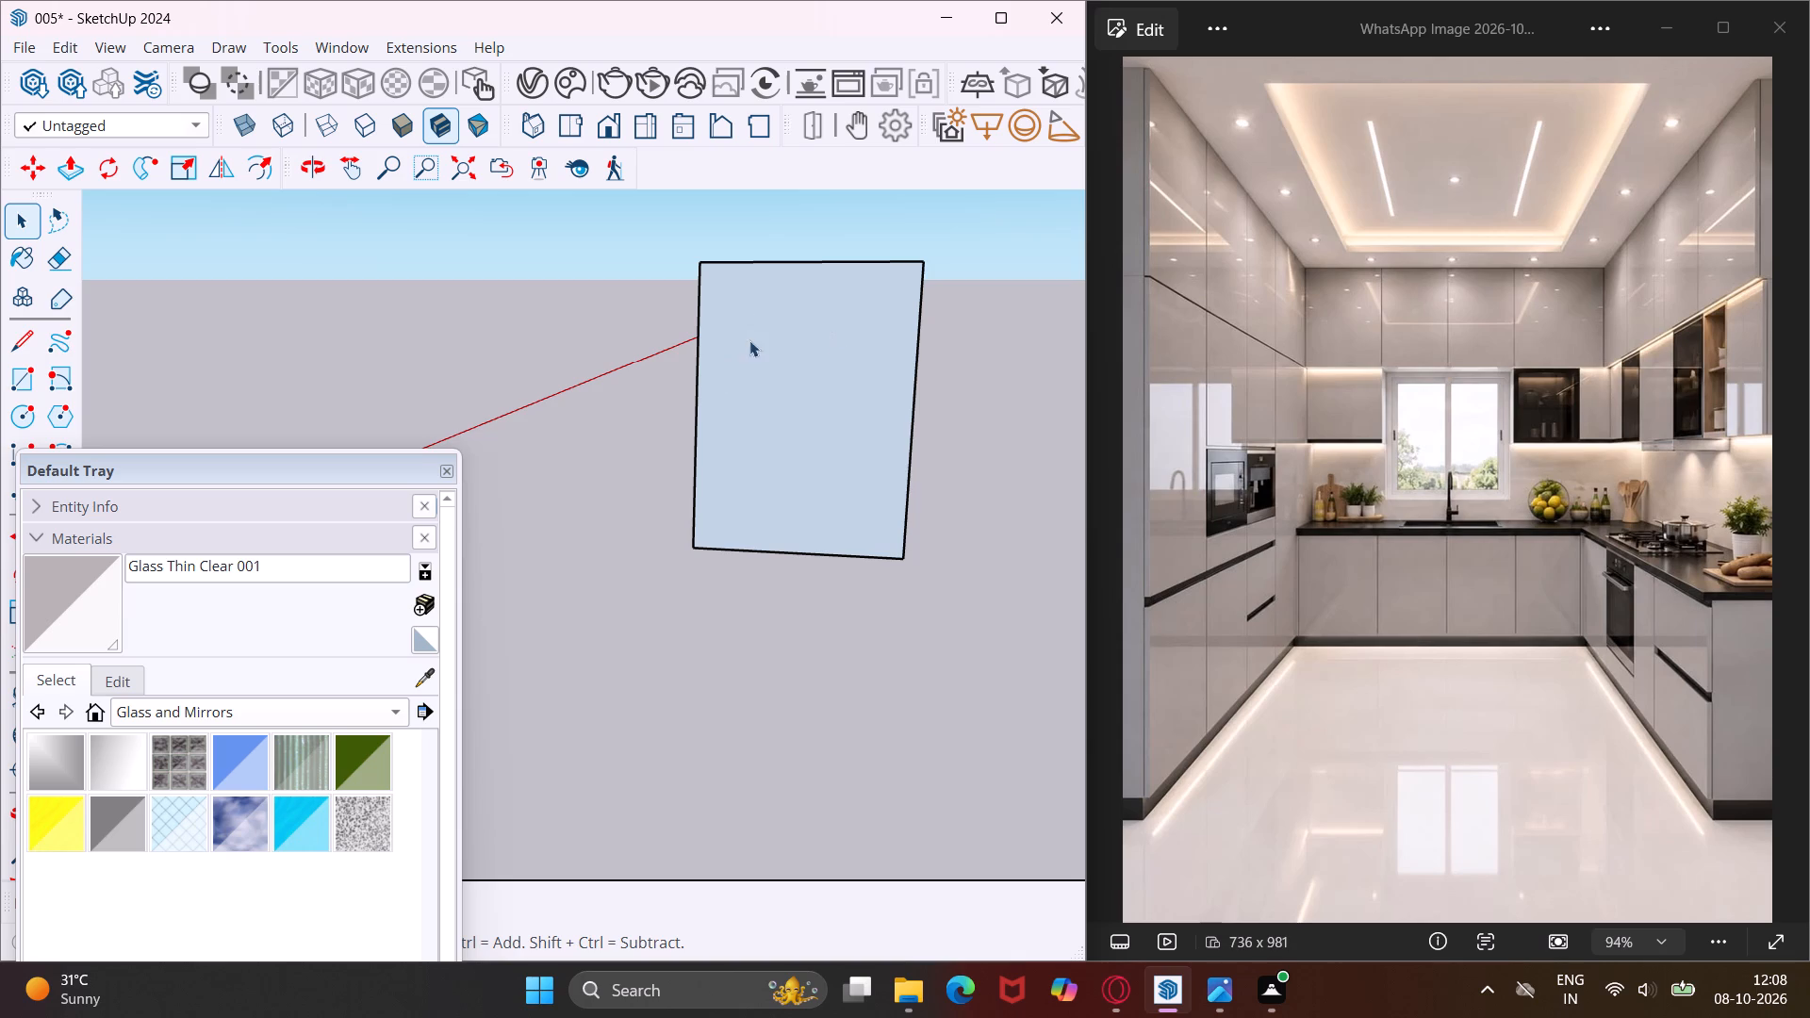
middle_click_drag(699, 264, 827, 348)
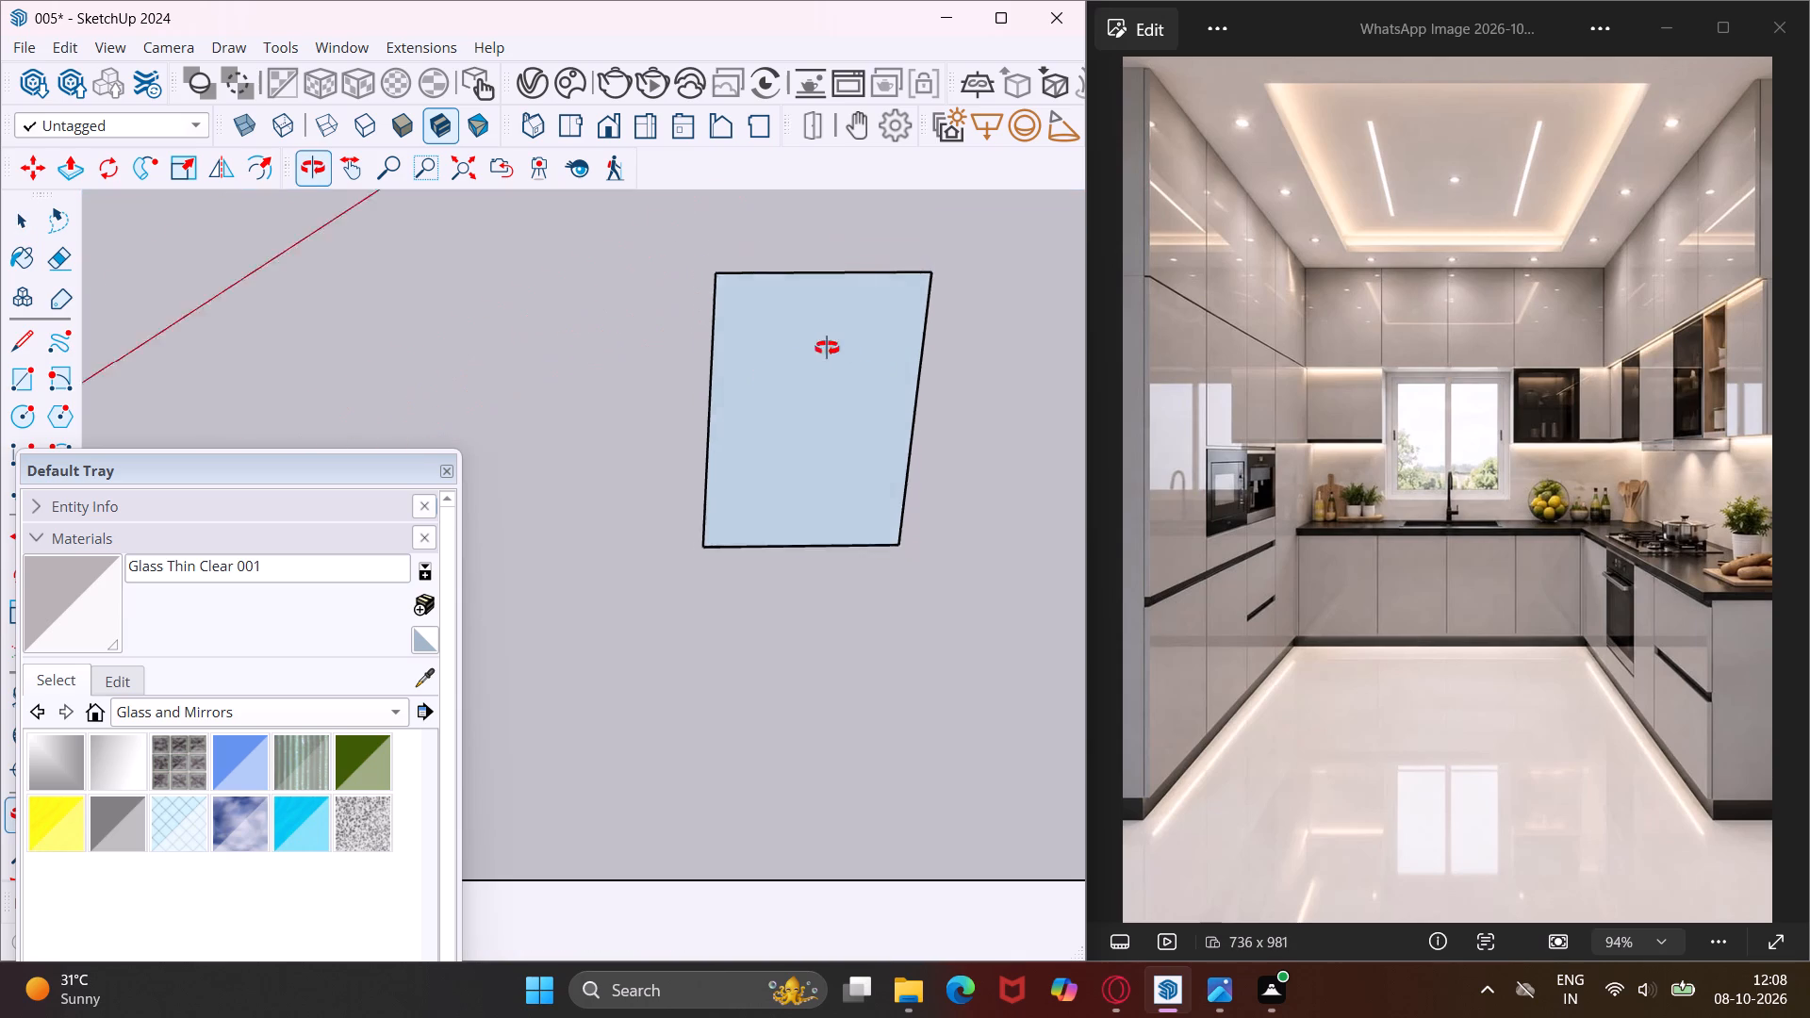
middle_click_drag(827, 348, 922, 408)
scroll(713, 265, "up", 6)
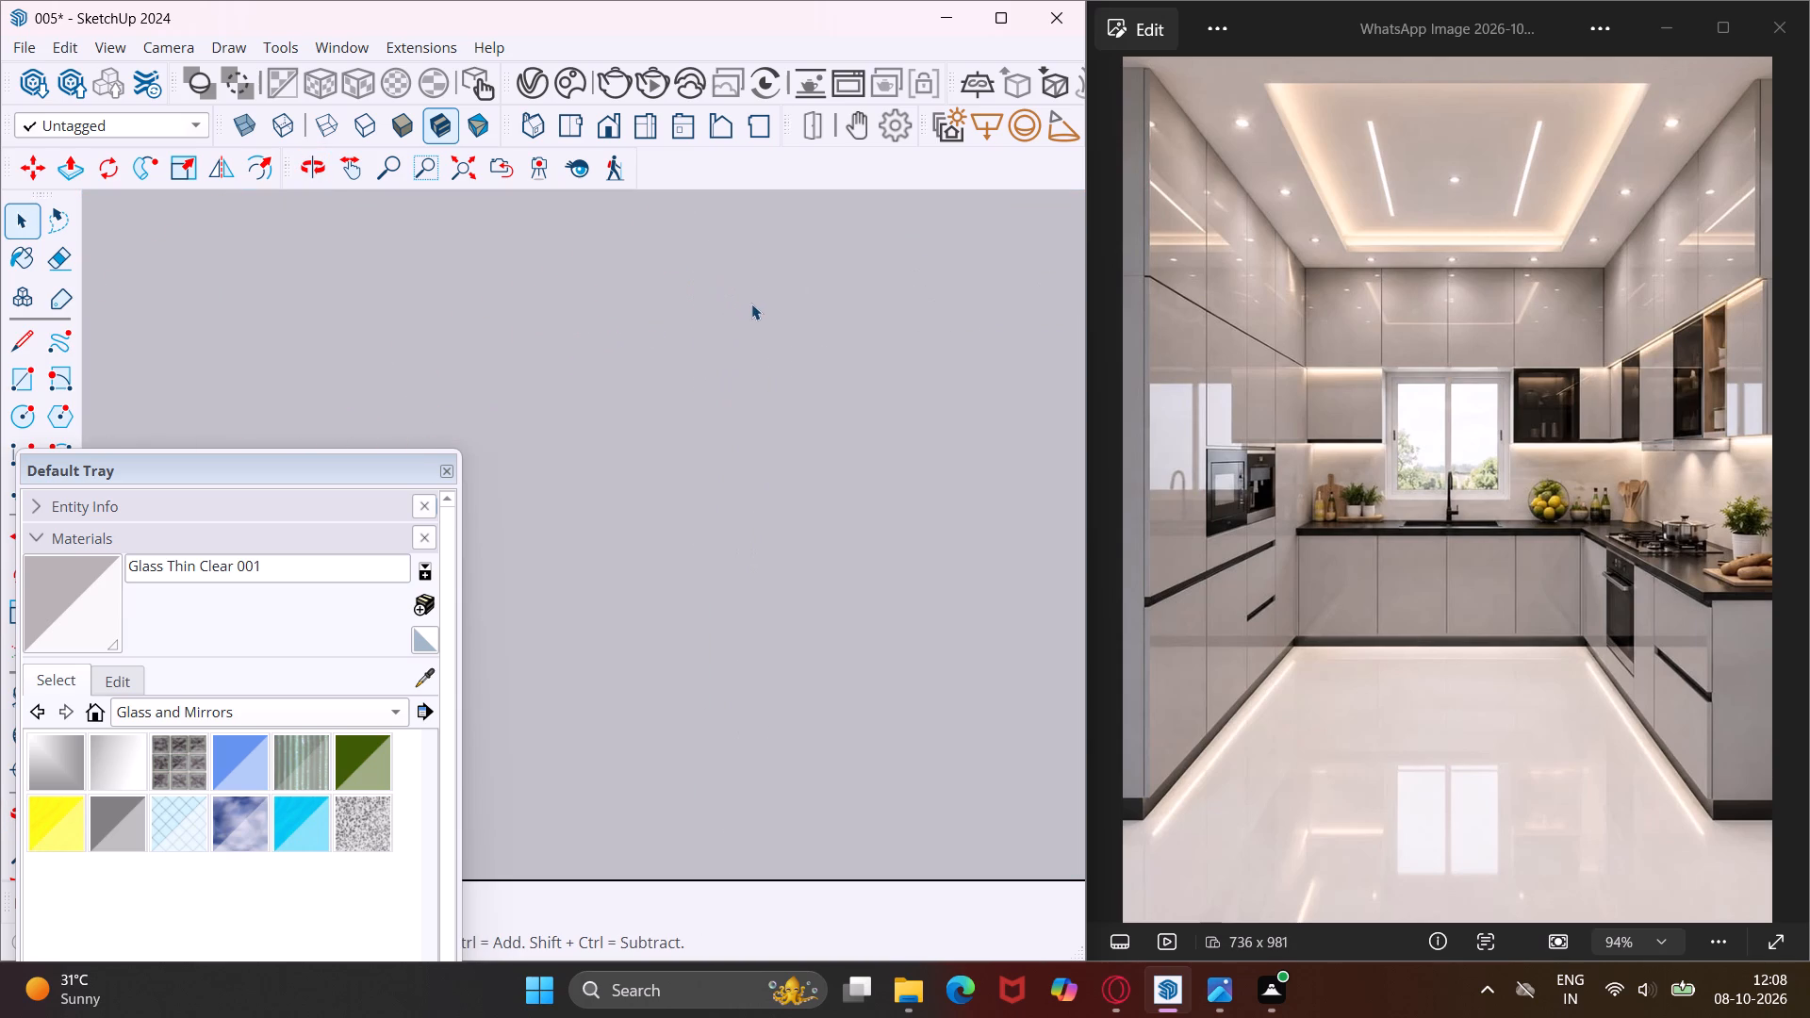
scroll(751, 304, "down", 2)
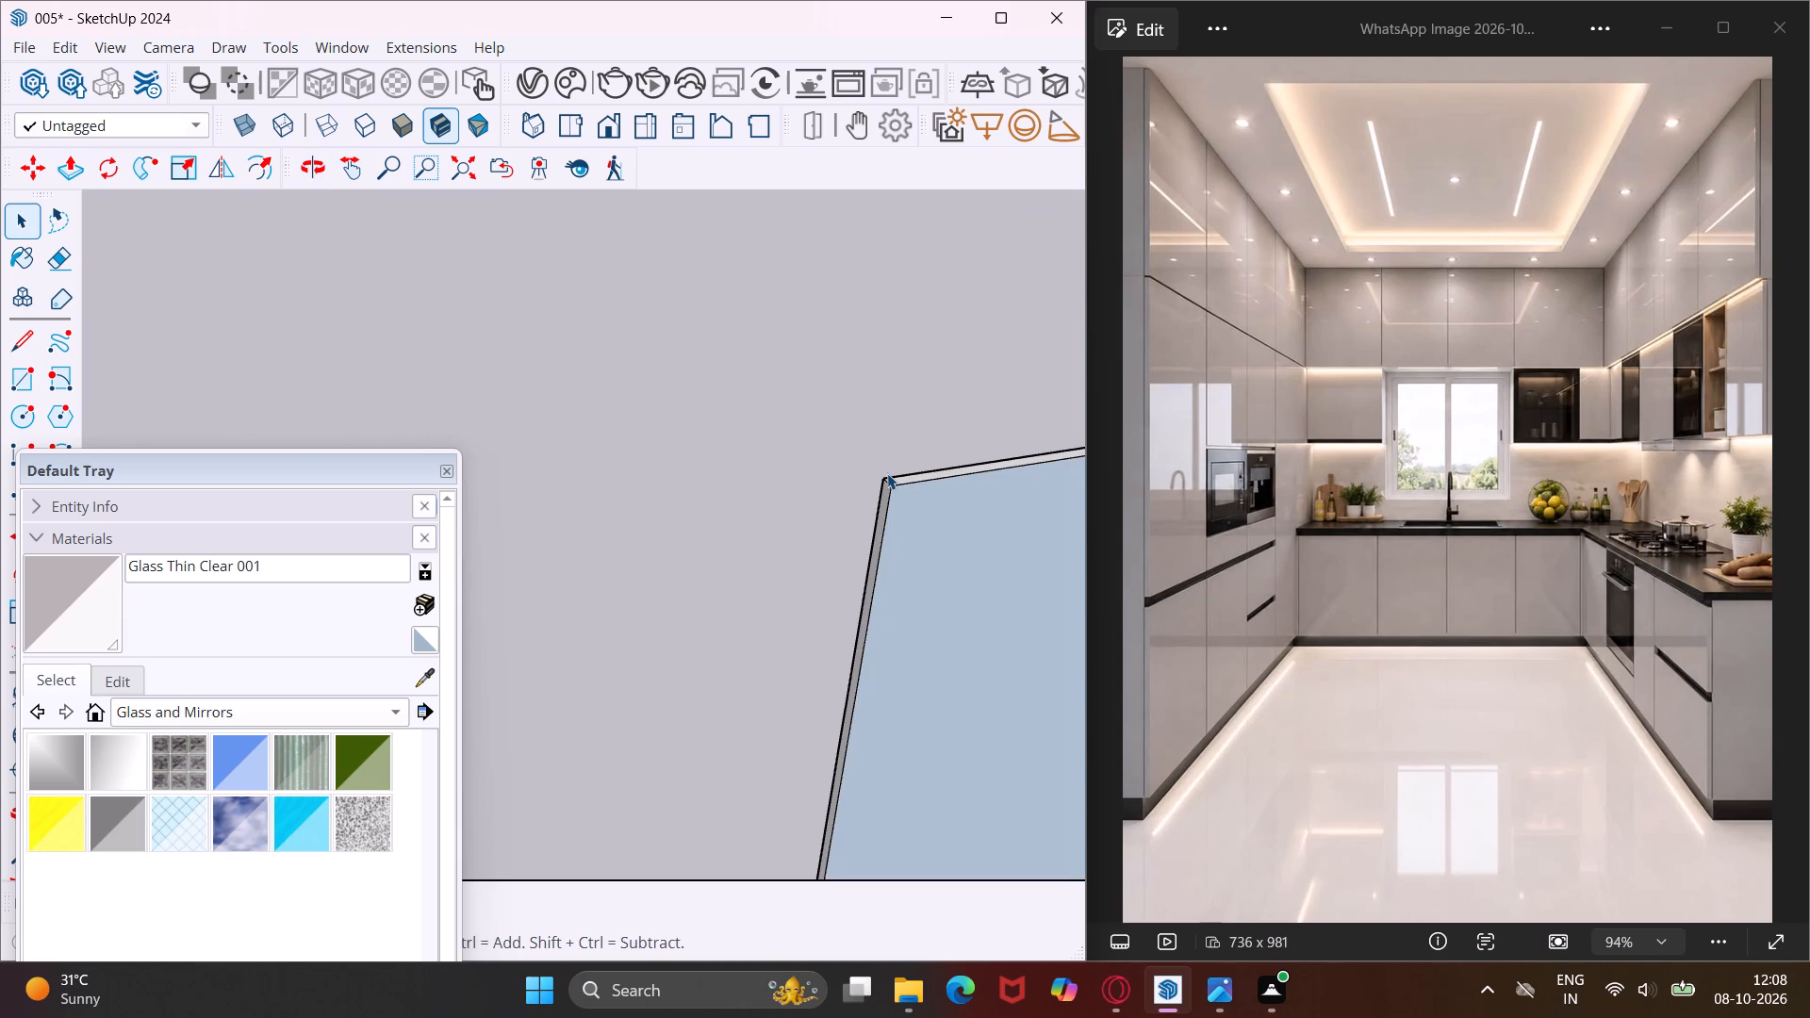
scroll(886, 479, "up", 3)
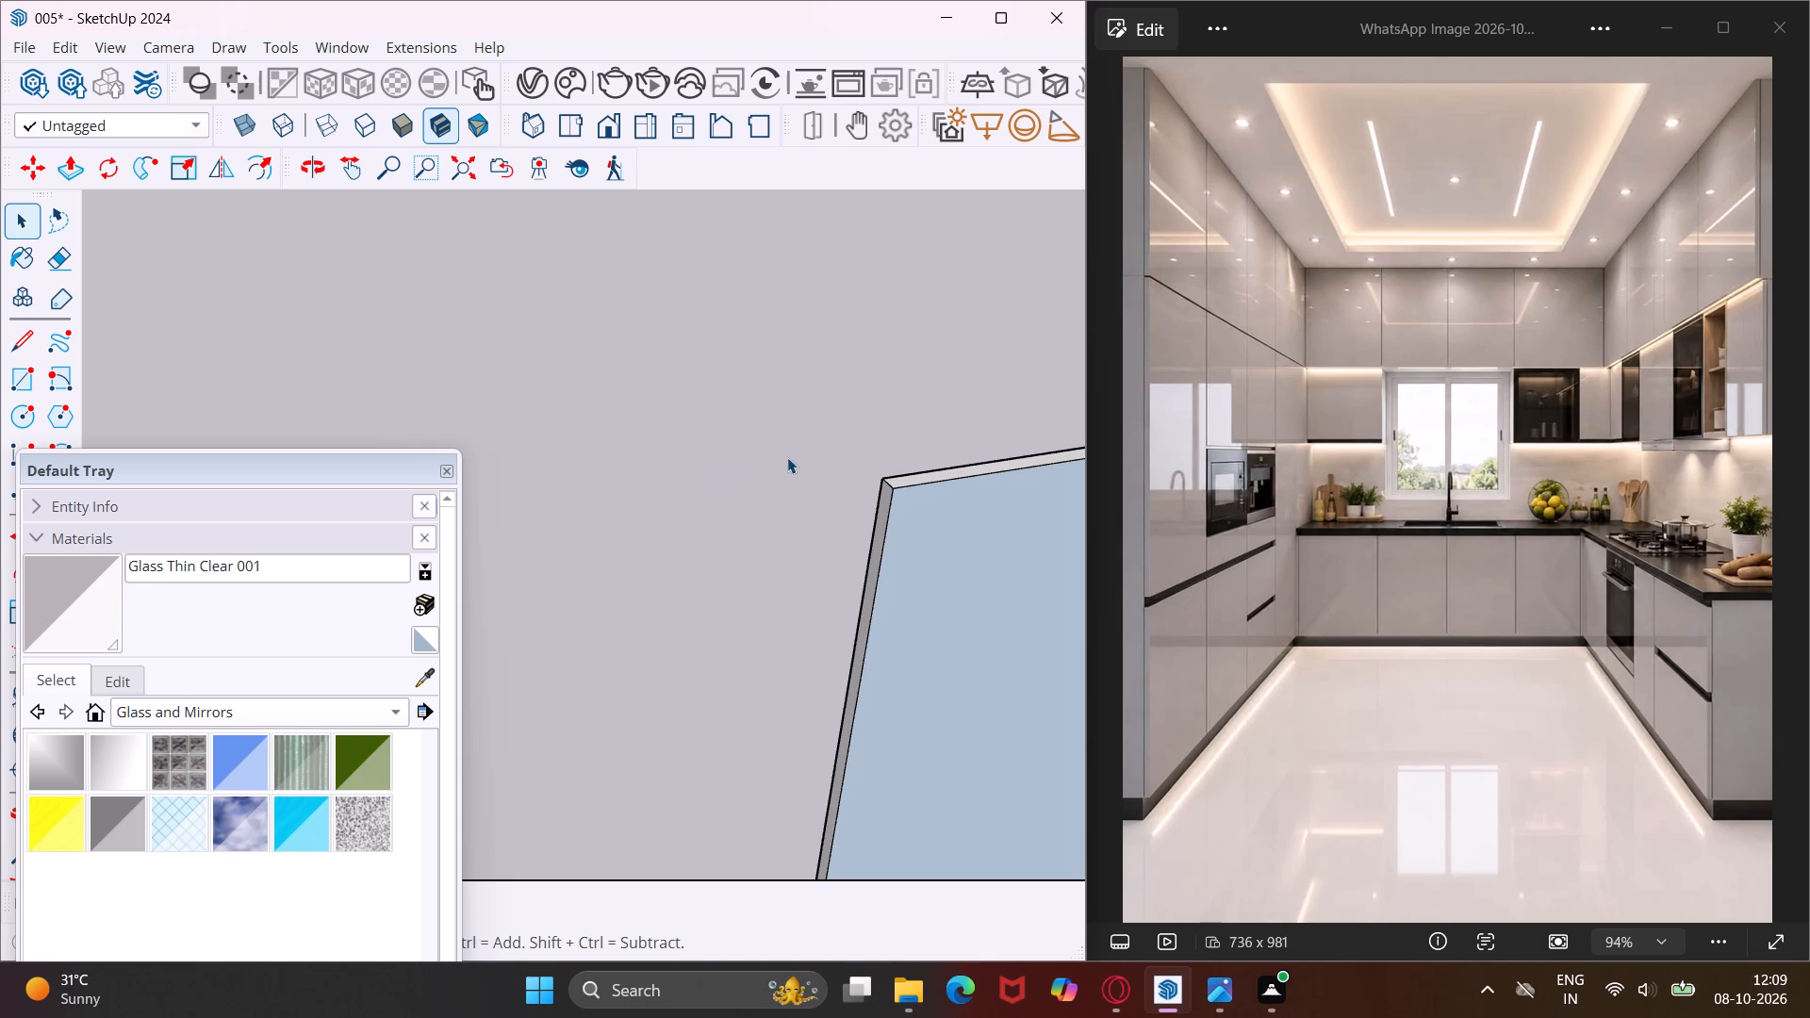
scroll(770, 445, "down", 10)
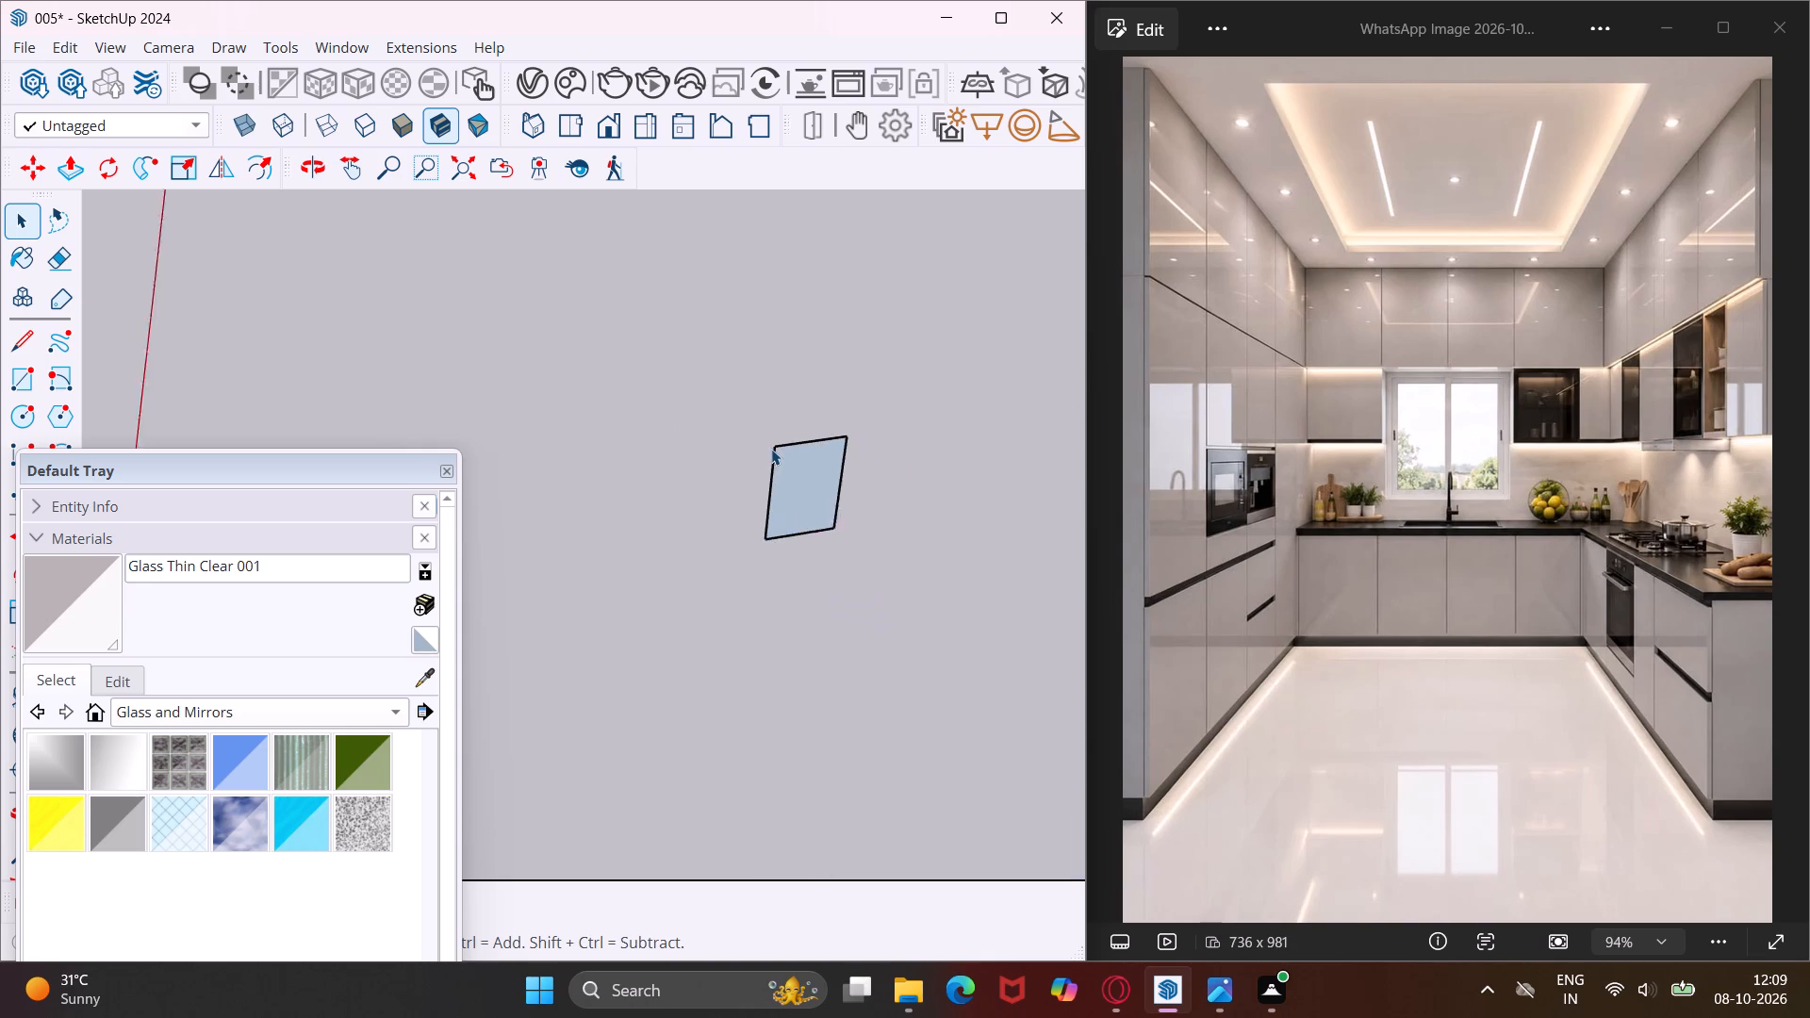
scroll(771, 449, "down", 14)
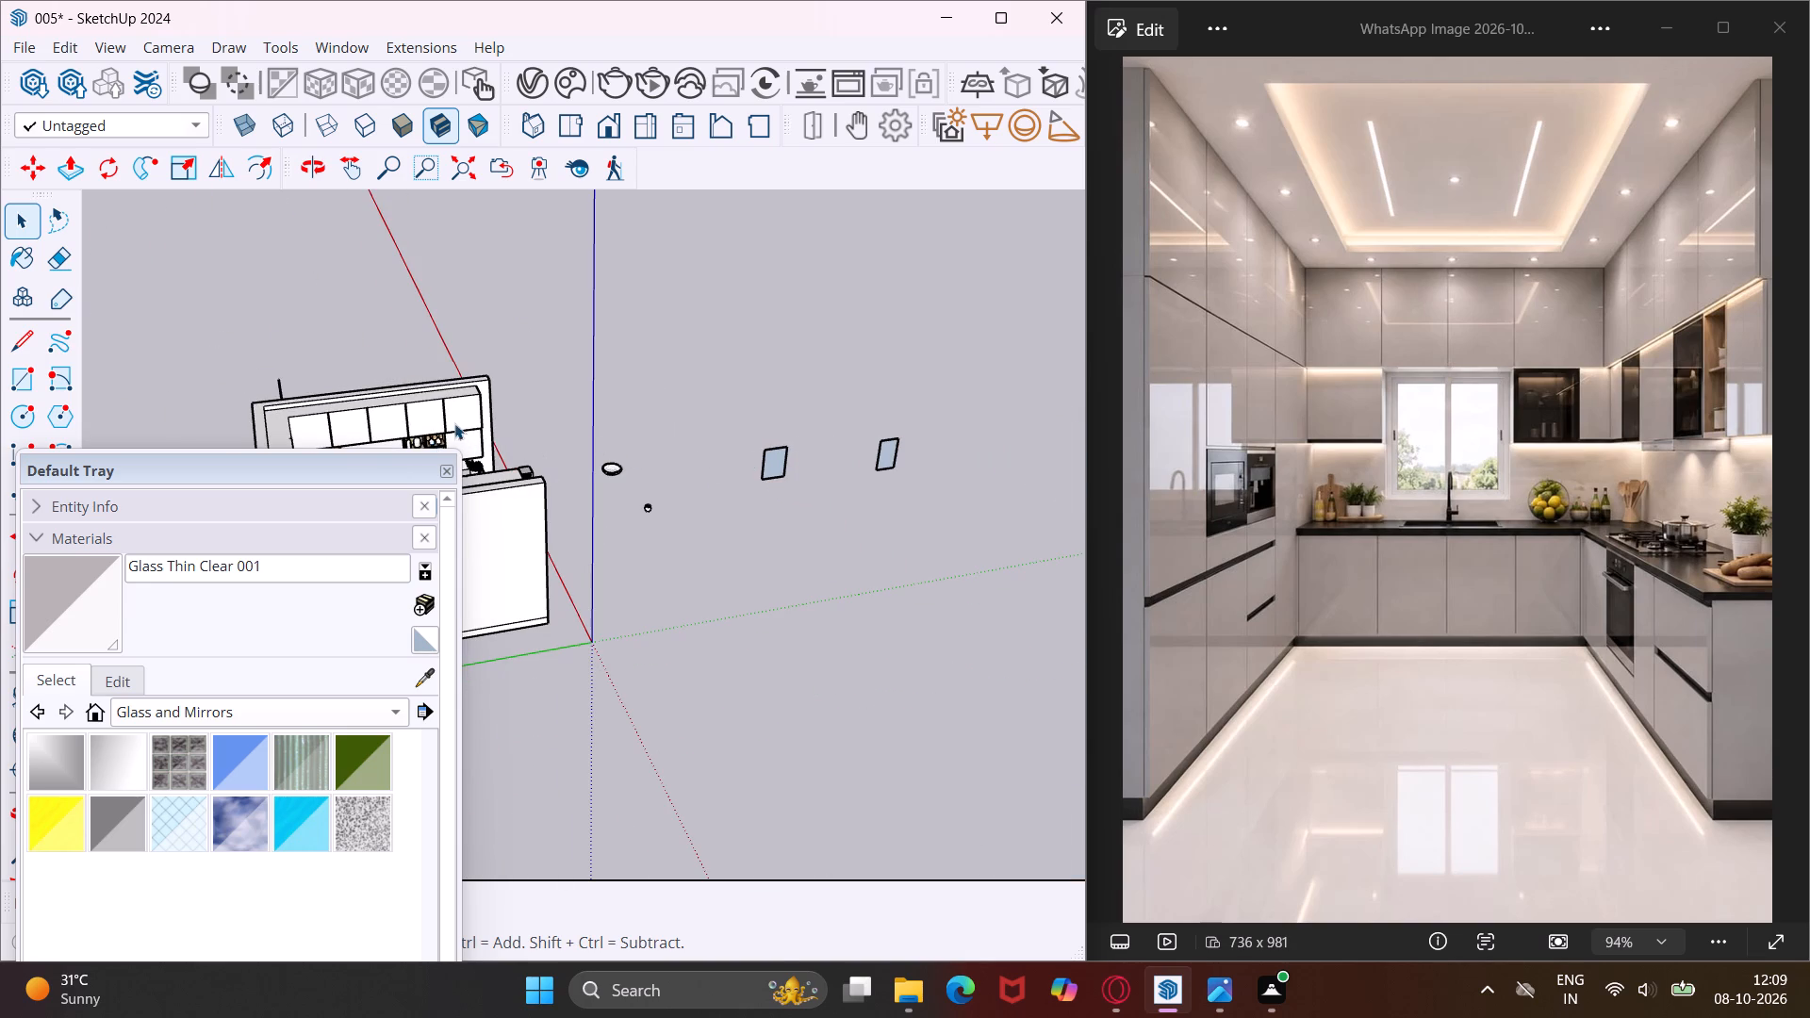
Examine the black-framed opening of the bottle cabinet near the hob, especially its inner upper corner.
middle_click_drag(509, 405, 281, 320)
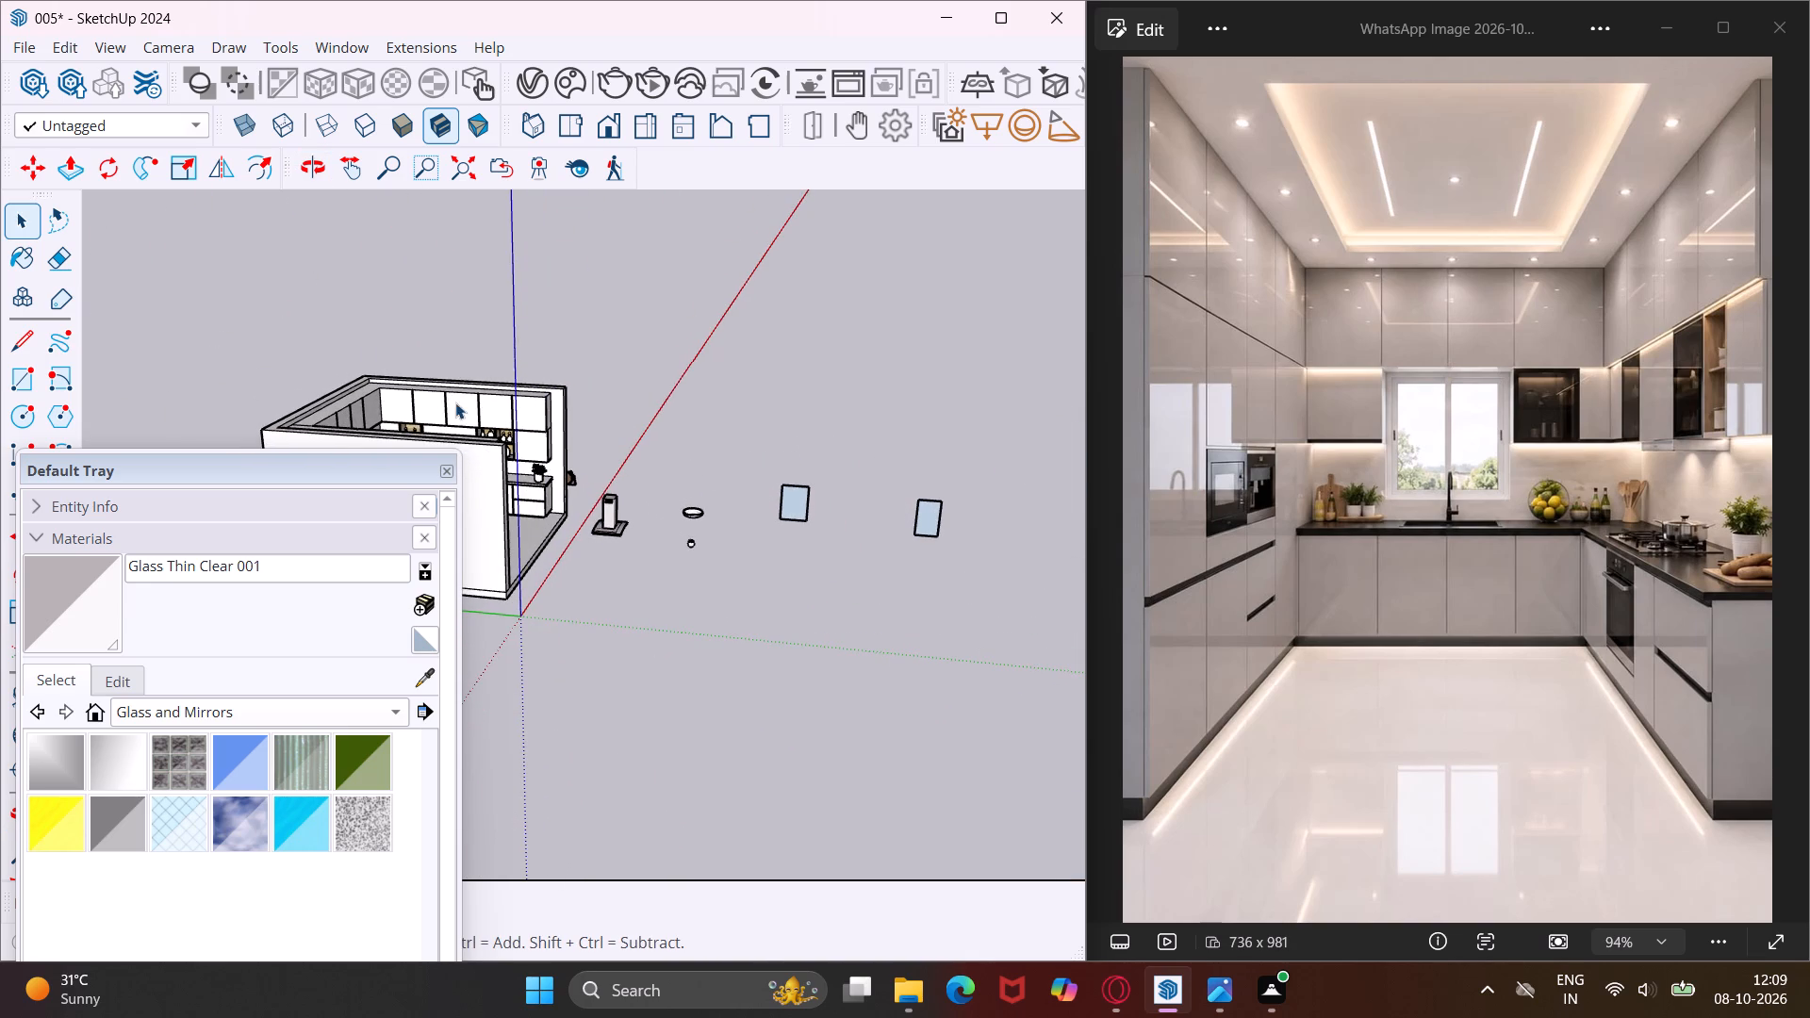
scroll(466, 409, "up", 10)
middle_click_drag(526, 509, 440, 484)
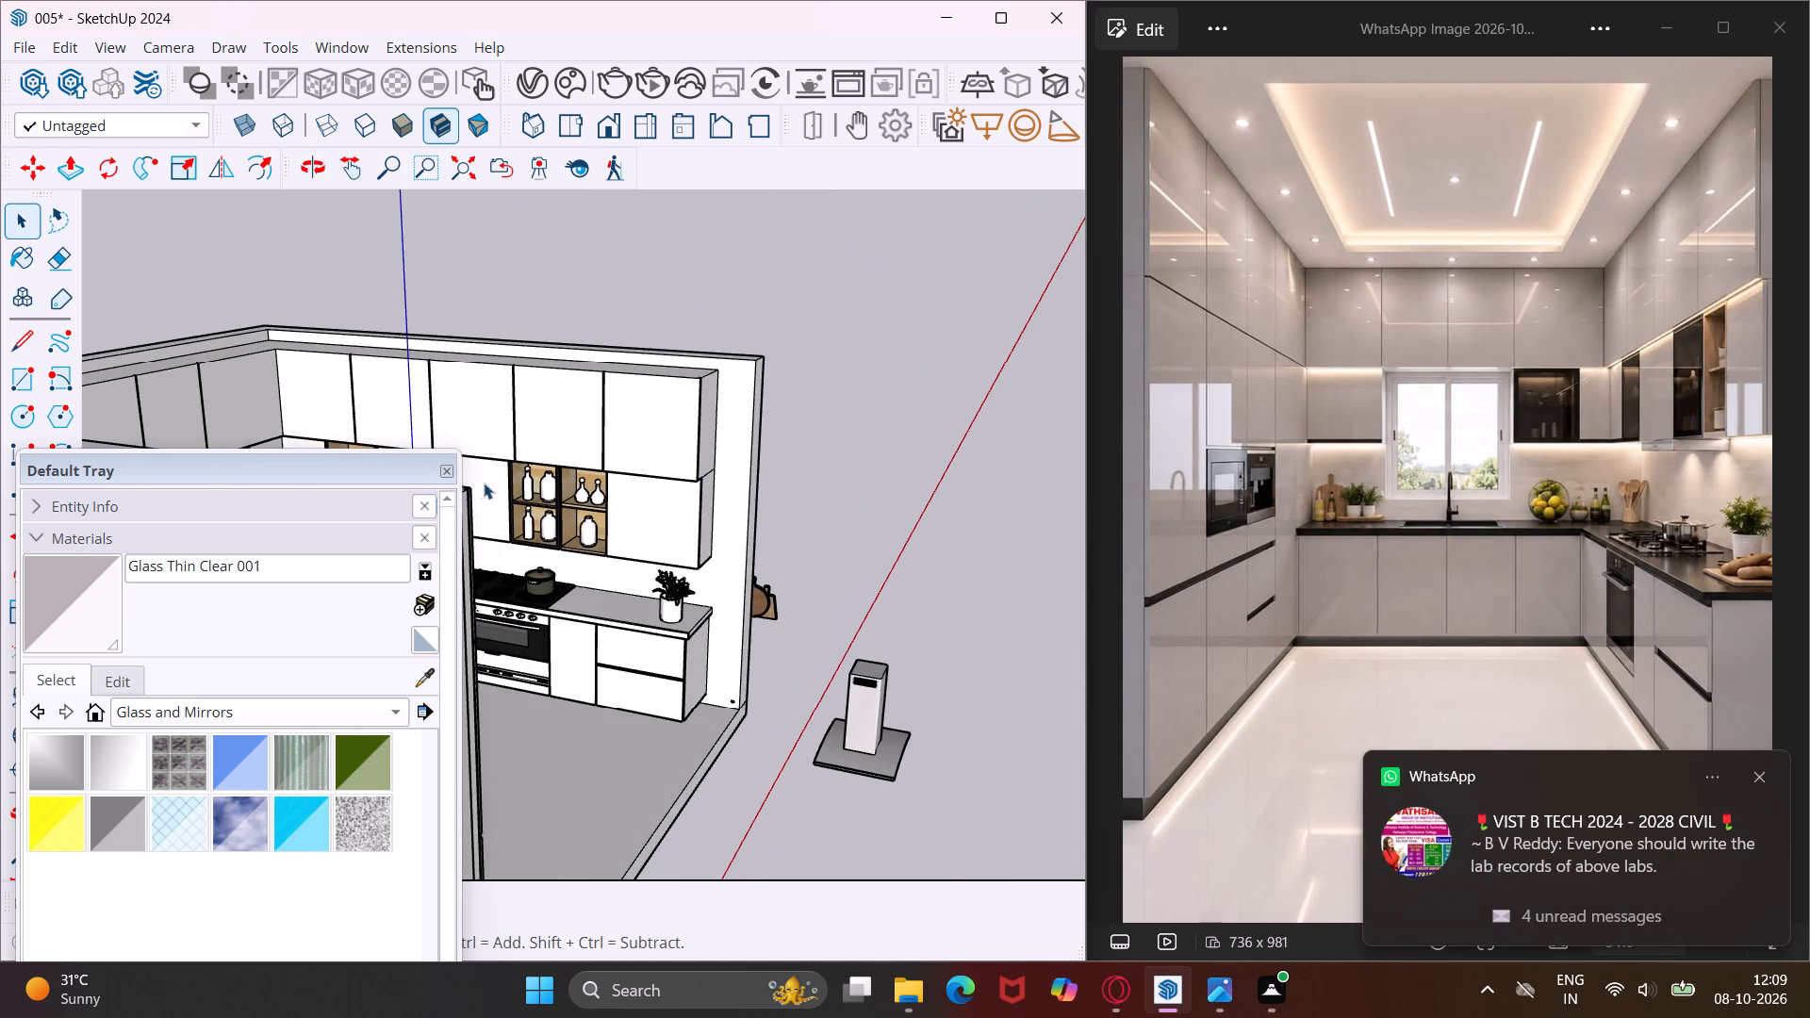
scroll(502, 483, "up", 14)
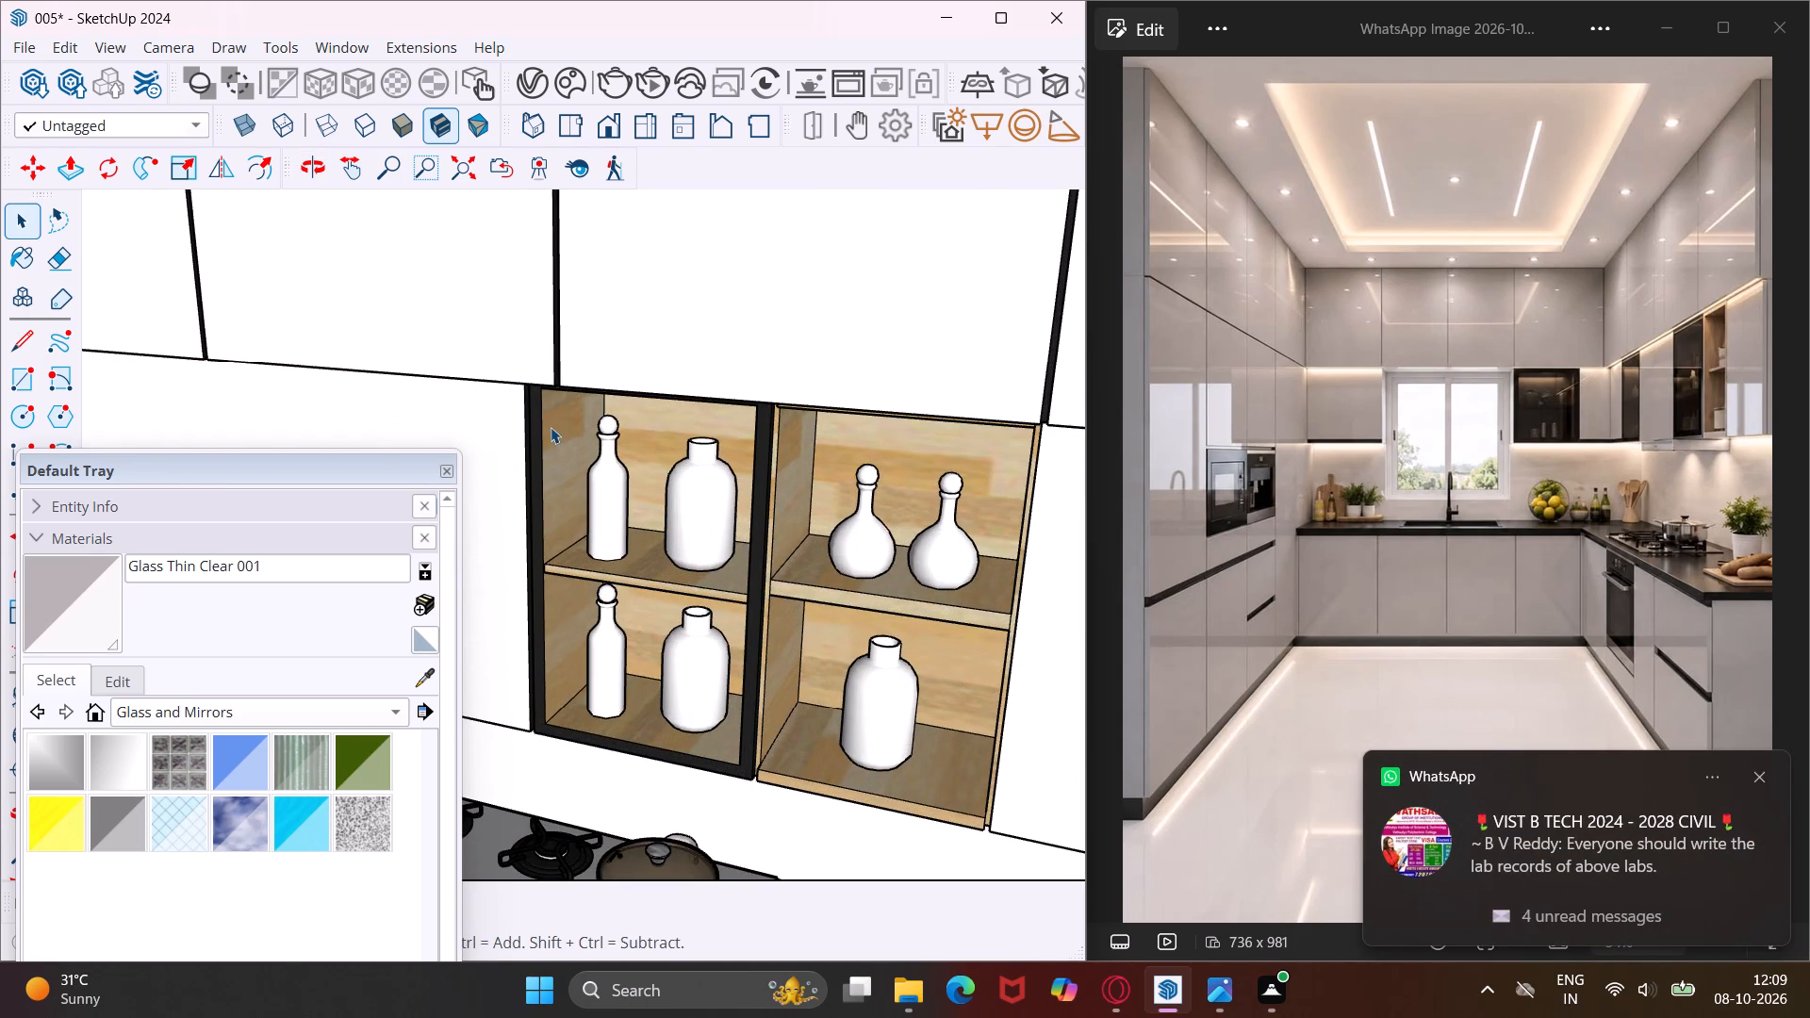
middle_click_drag(551, 427, 551, 374)
scroll(542, 389, "up", 12)
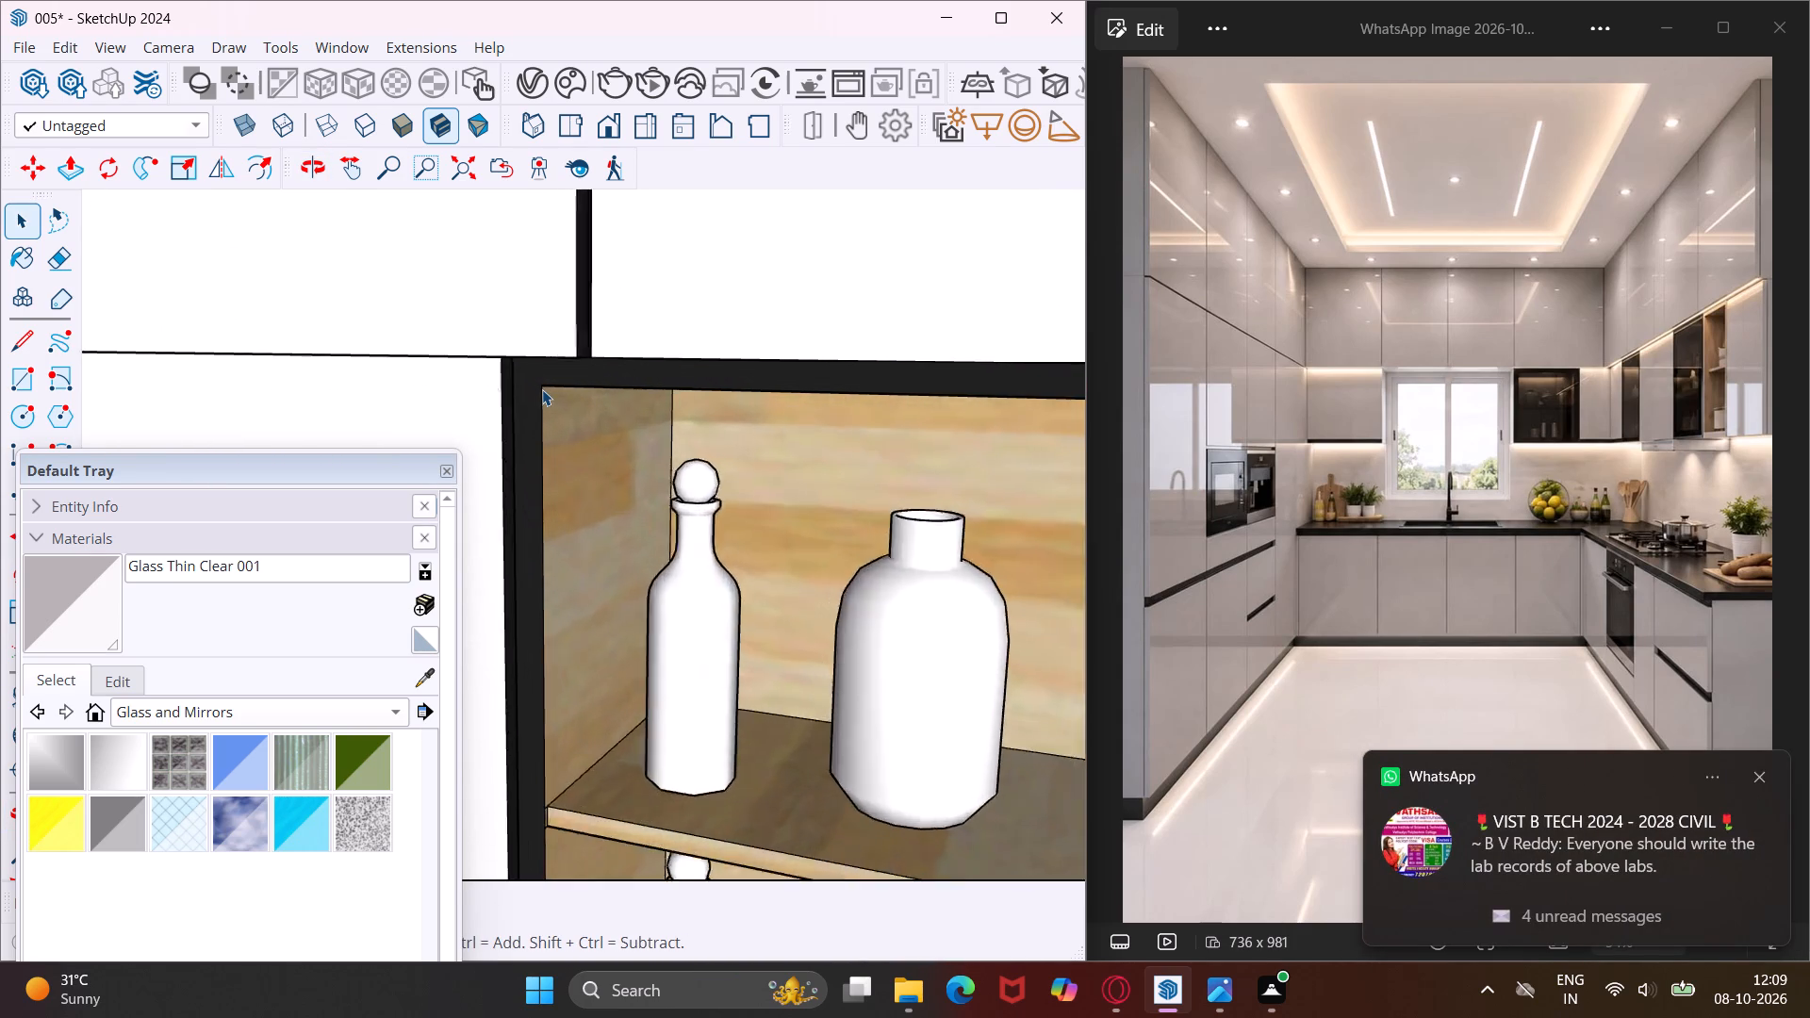
scroll(542, 389, "up", 1)
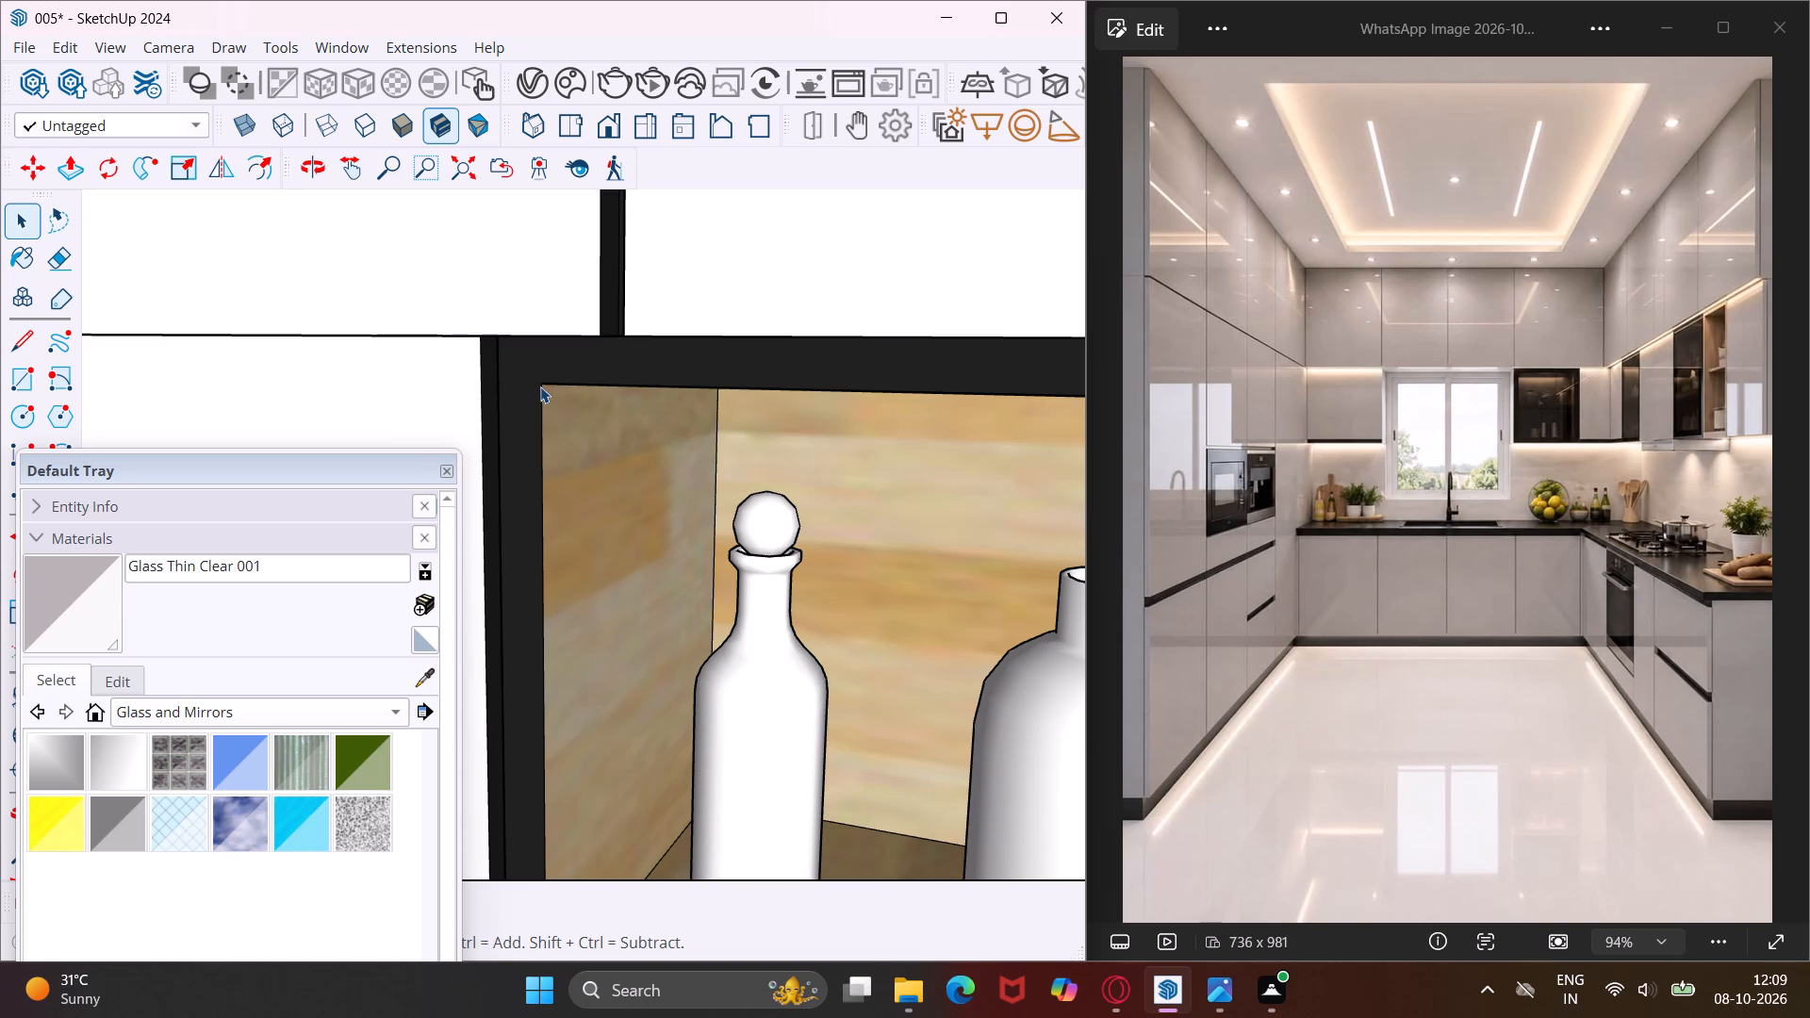
scroll(540, 386, "down", 10)
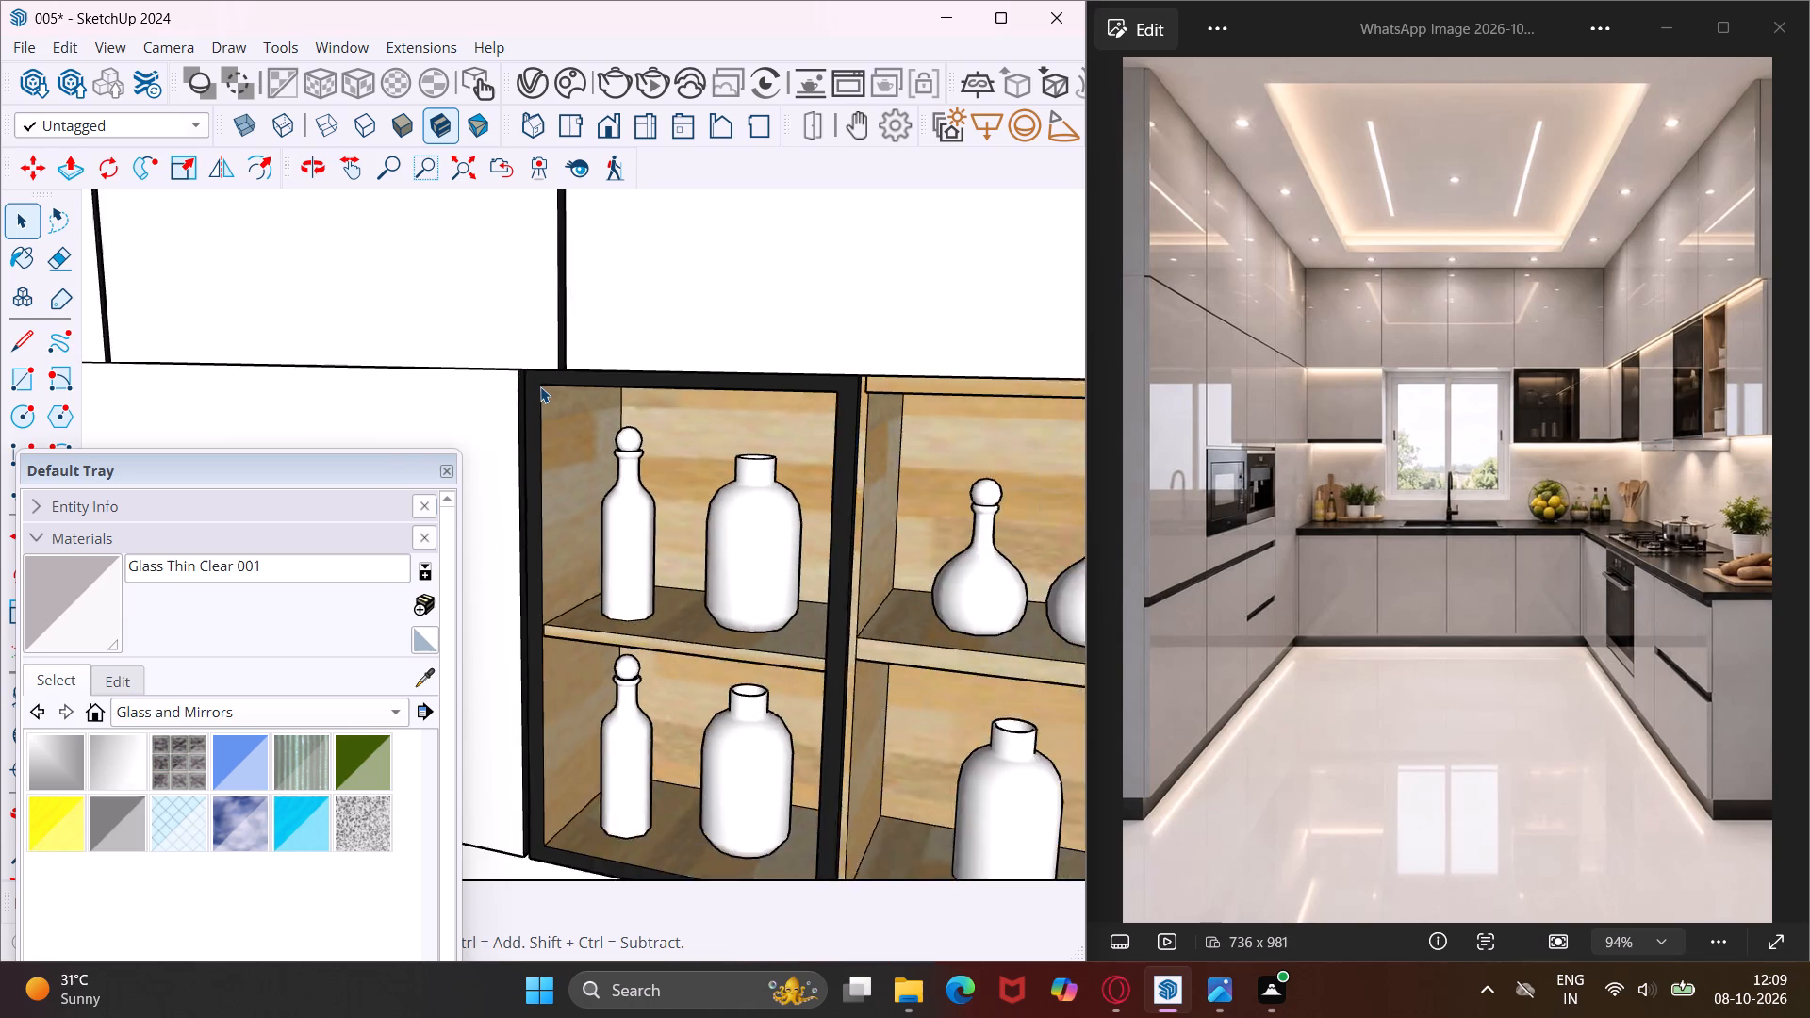
scroll(540, 386, "down", 20)
scroll(539, 386, "down", 5)
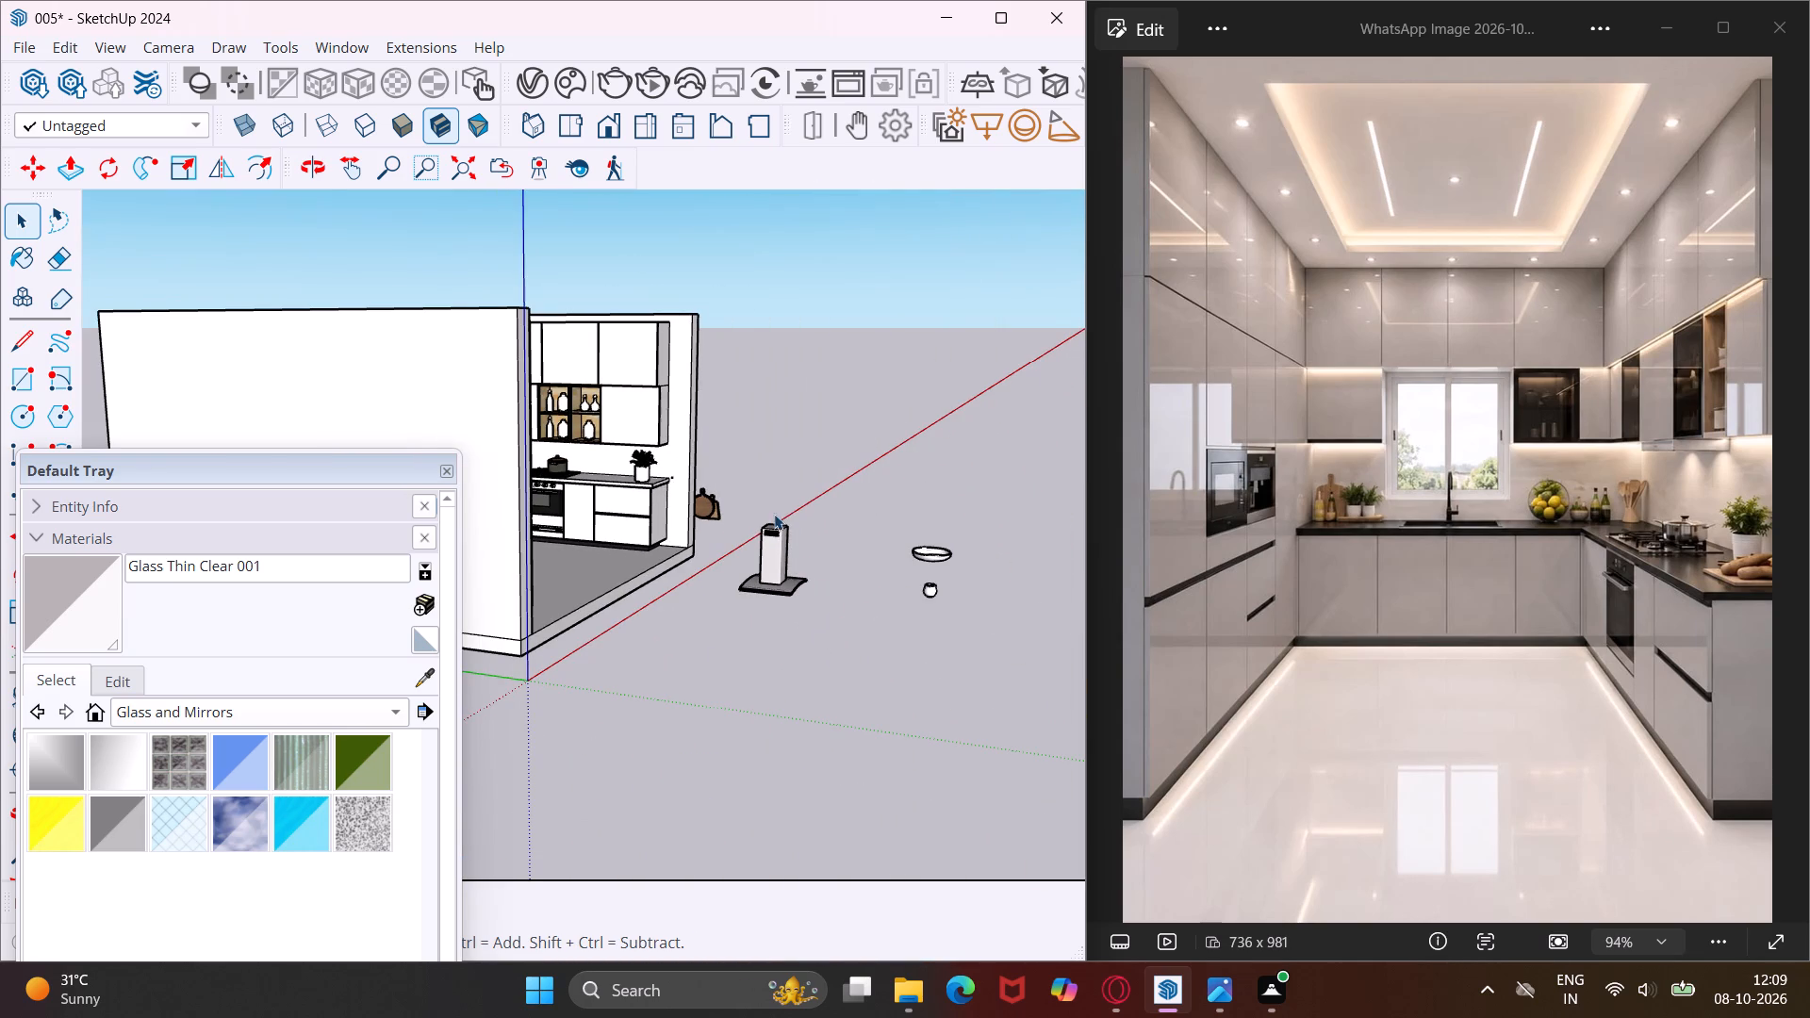
Examine the black-framed opening of the jar cabinet beside the window, especially its inner upper corner.
middle_click_drag(909, 554, 723, 577)
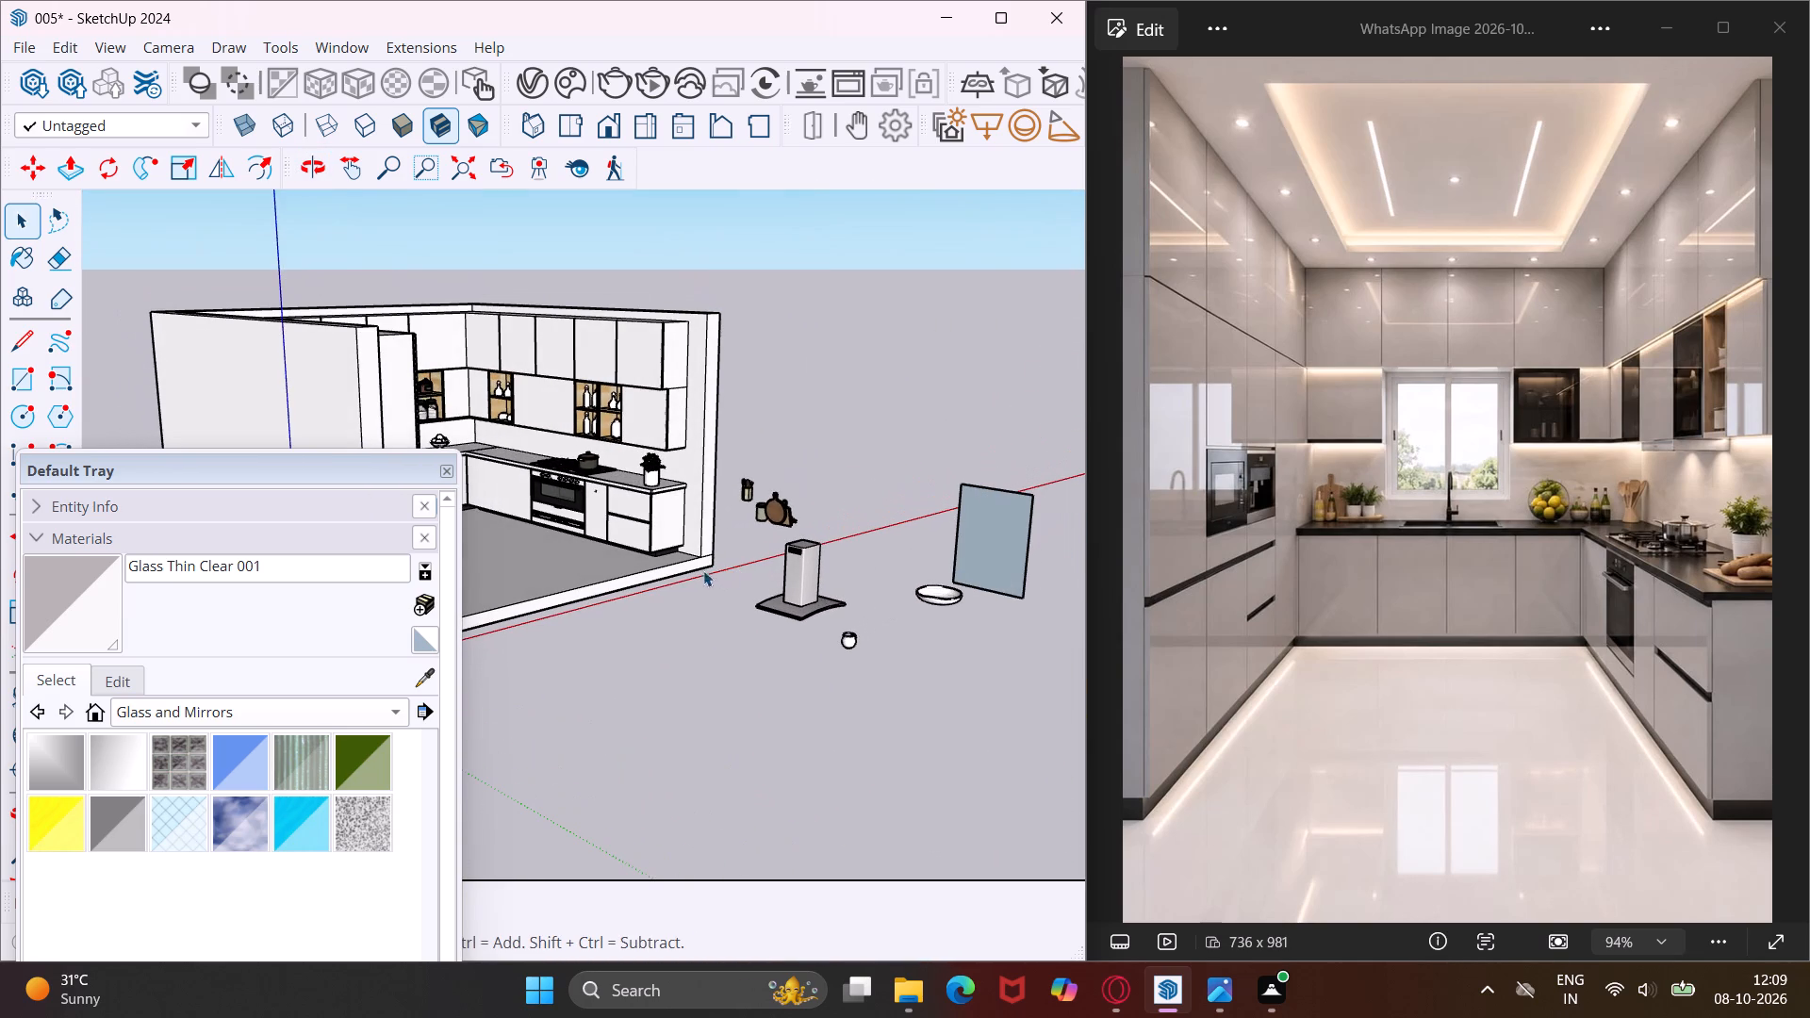
middle_click_drag(469, 419, 386, 419)
scroll(430, 387, "up", 20)
scroll(430, 387, "up", 5)
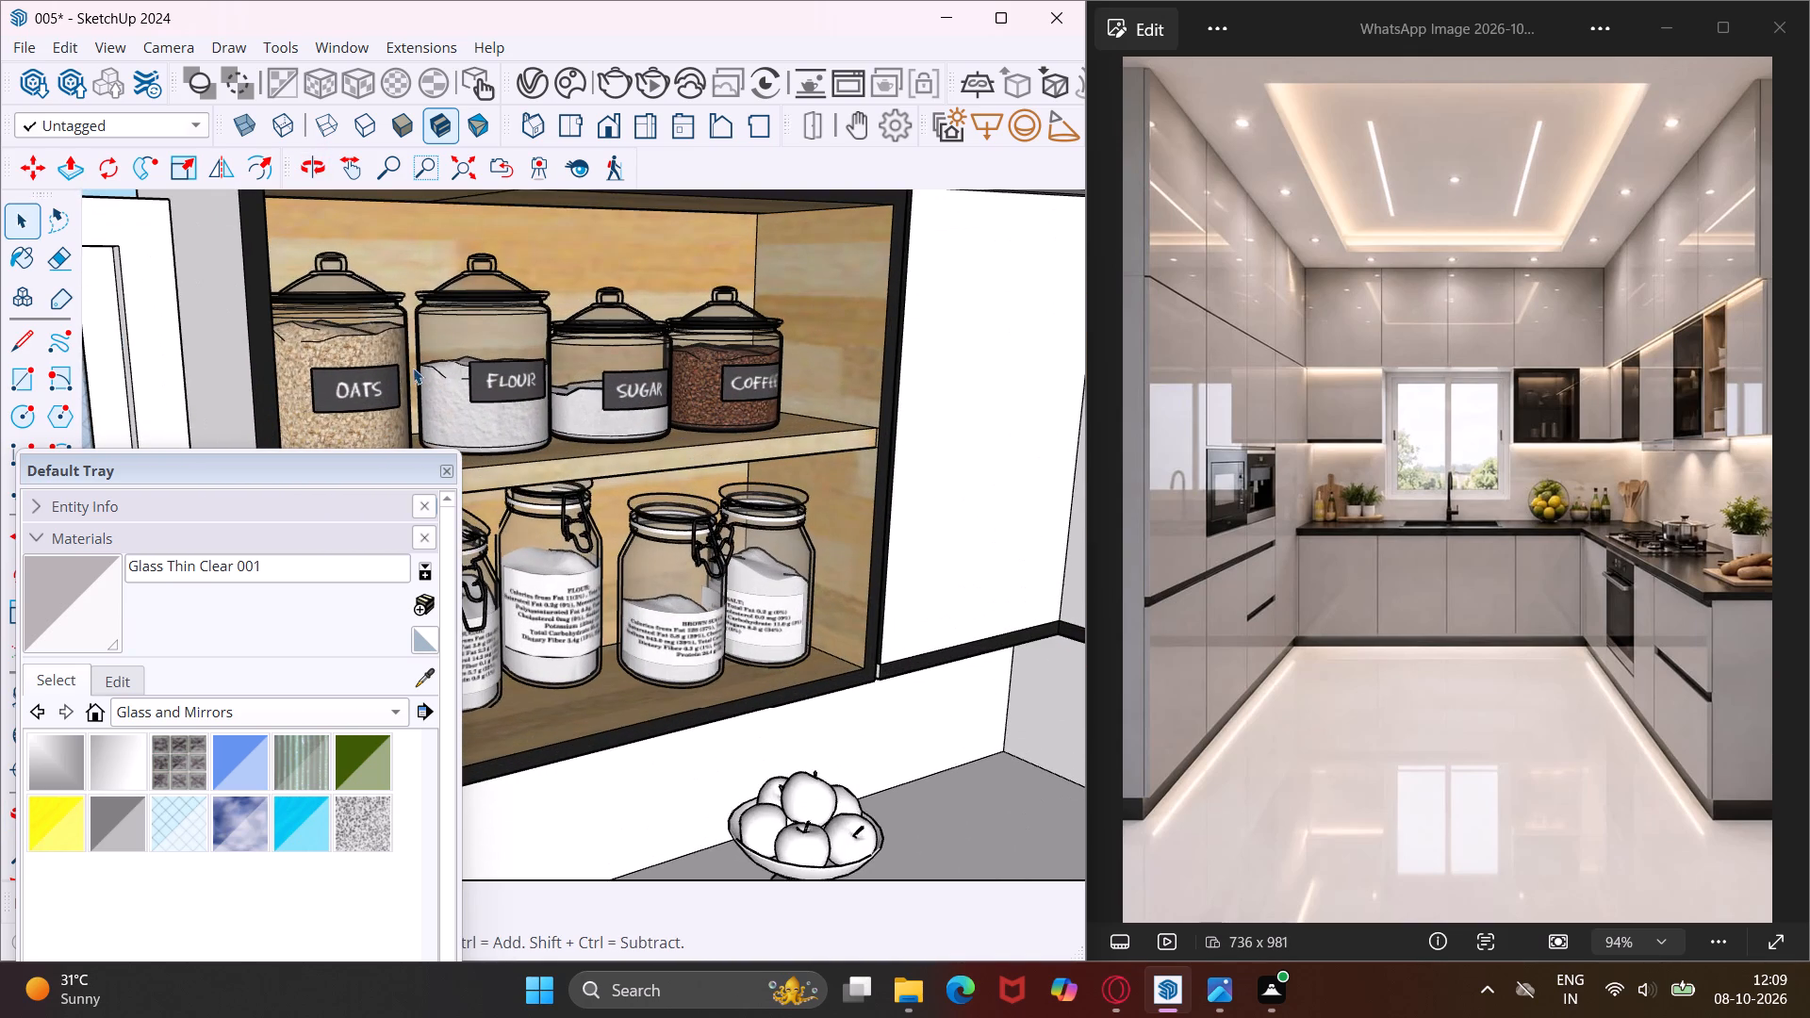
left_click(358, 165)
left_click_drag(327, 297, 352, 396)
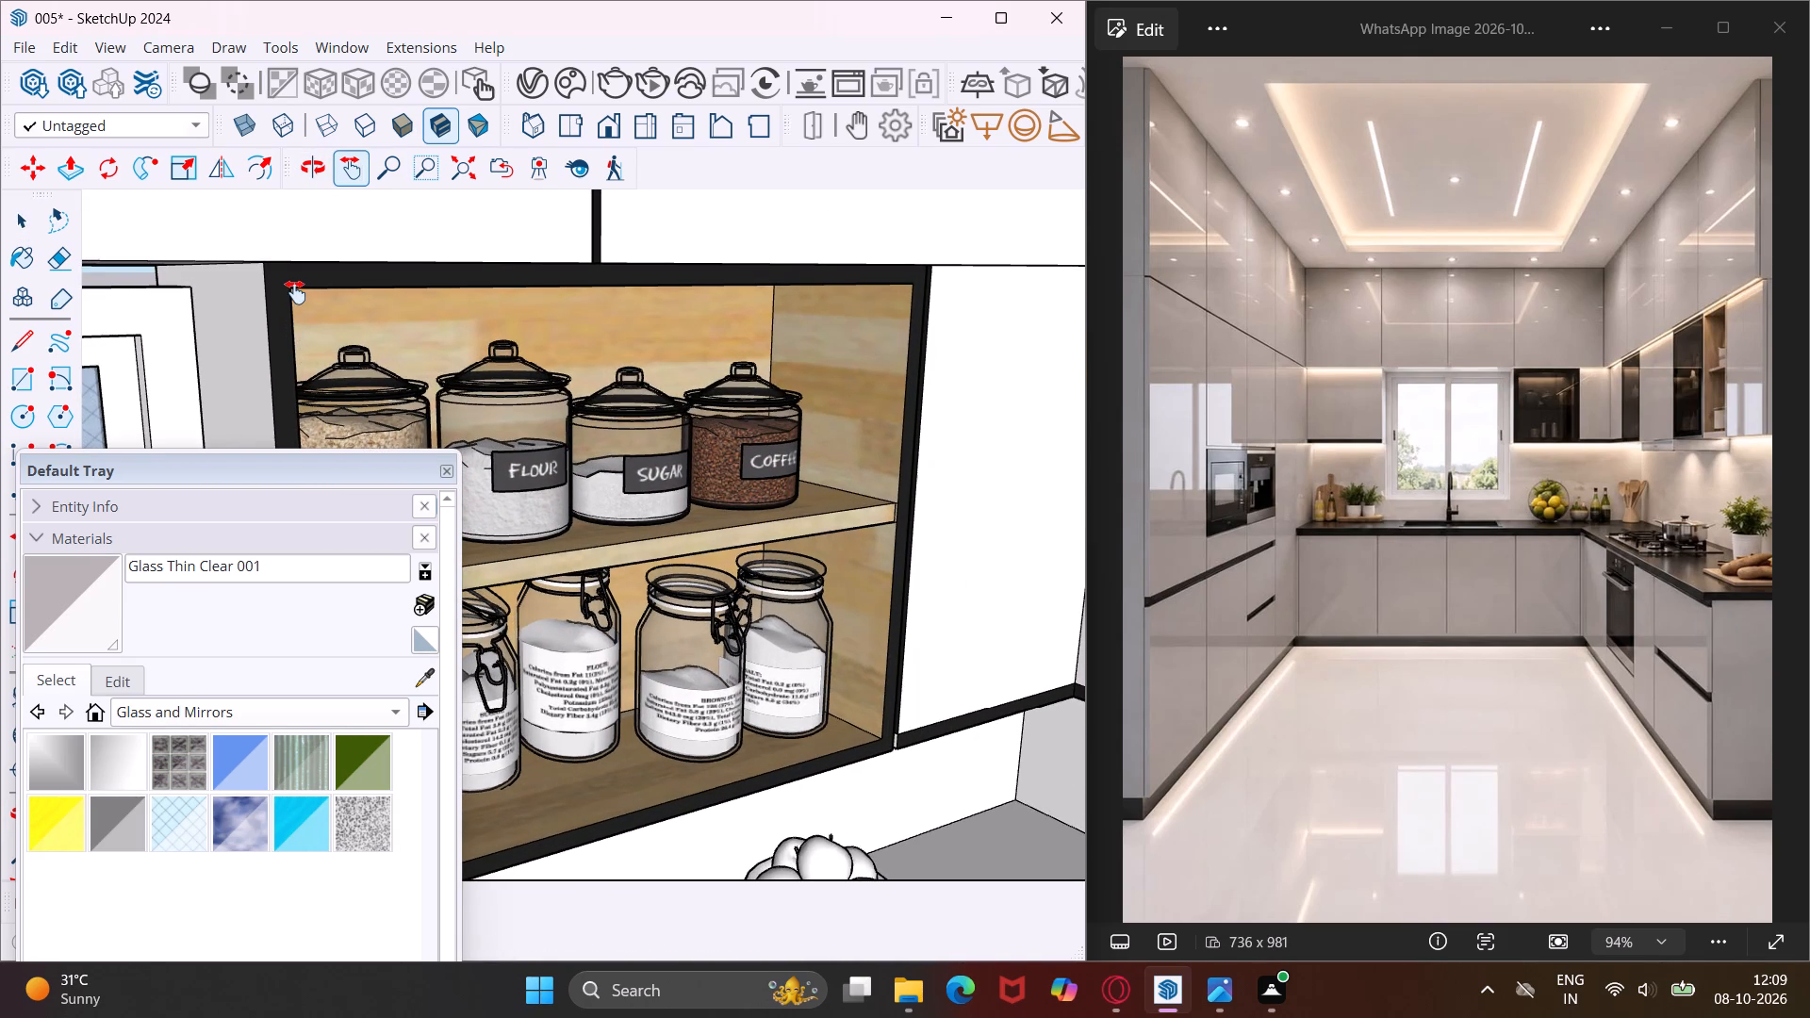
scroll(295, 292, "up", 3)
middle_click_drag(295, 291, 244, 275)
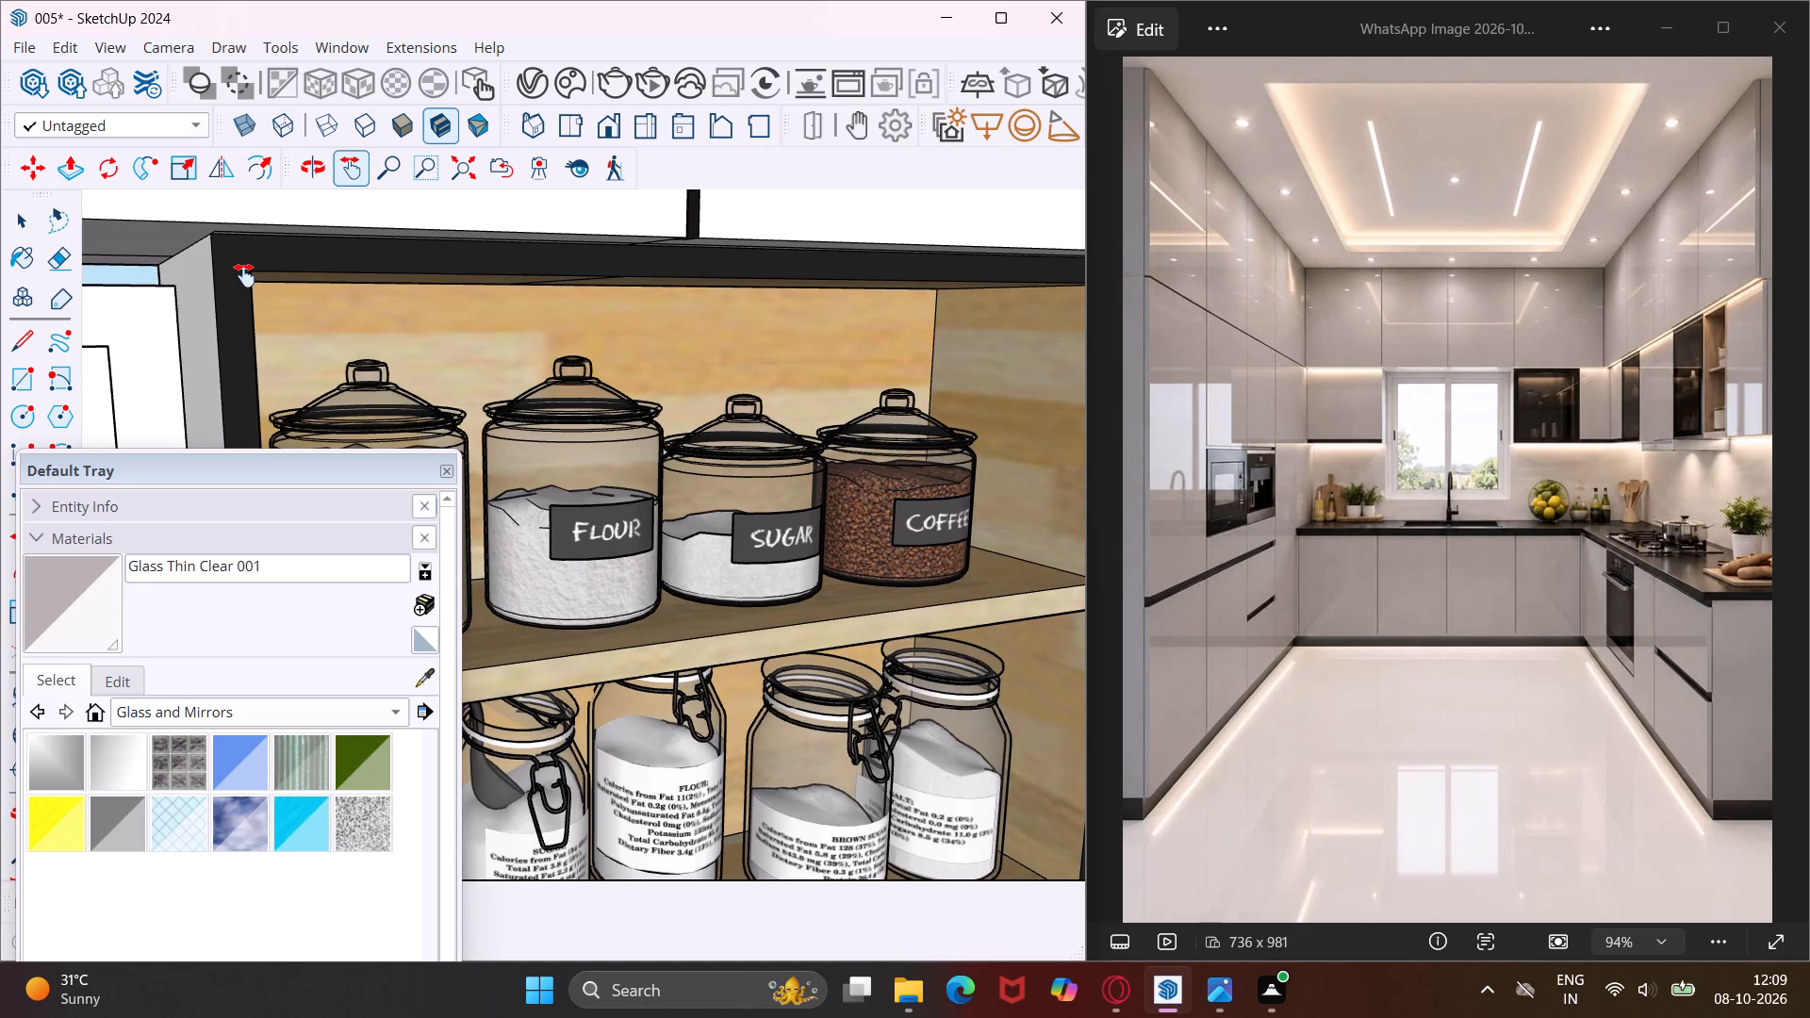
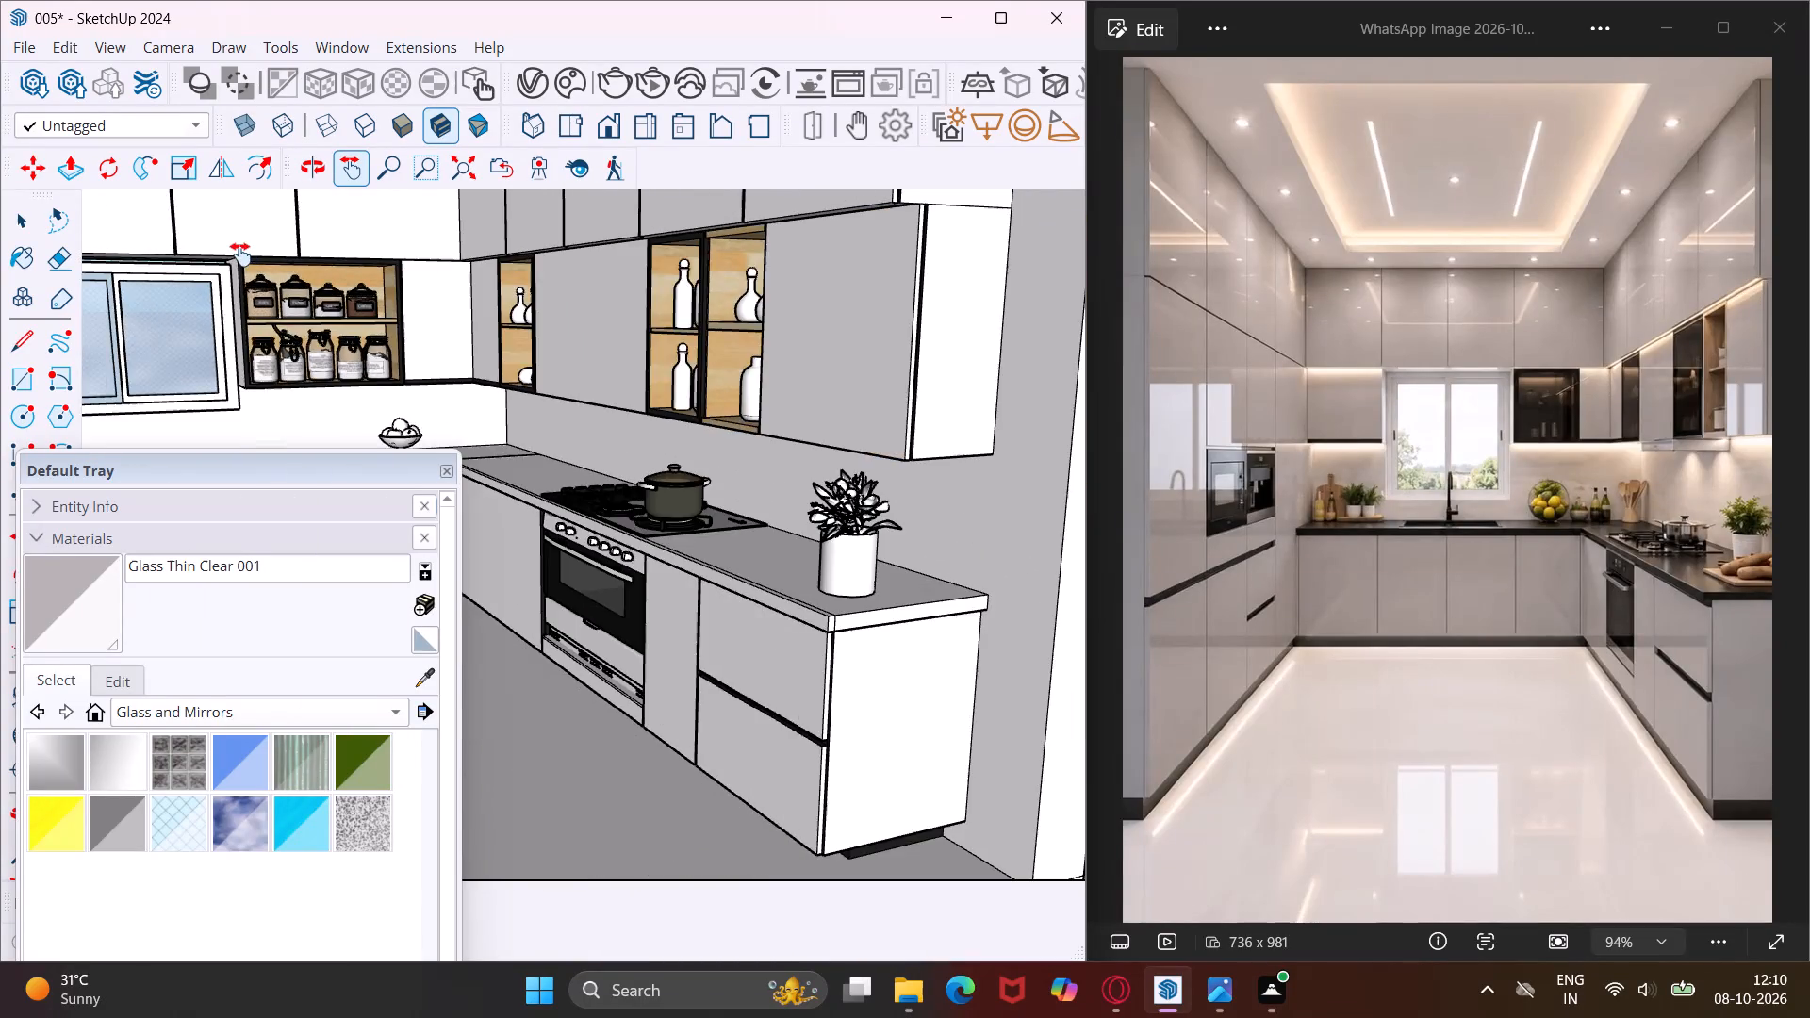
Rotate the decor set with the chopping boards outside the room 90 degrees about the vertical axis.
scroll(245, 254, "down", 5)
middle_click_drag(579, 351, 521, 365)
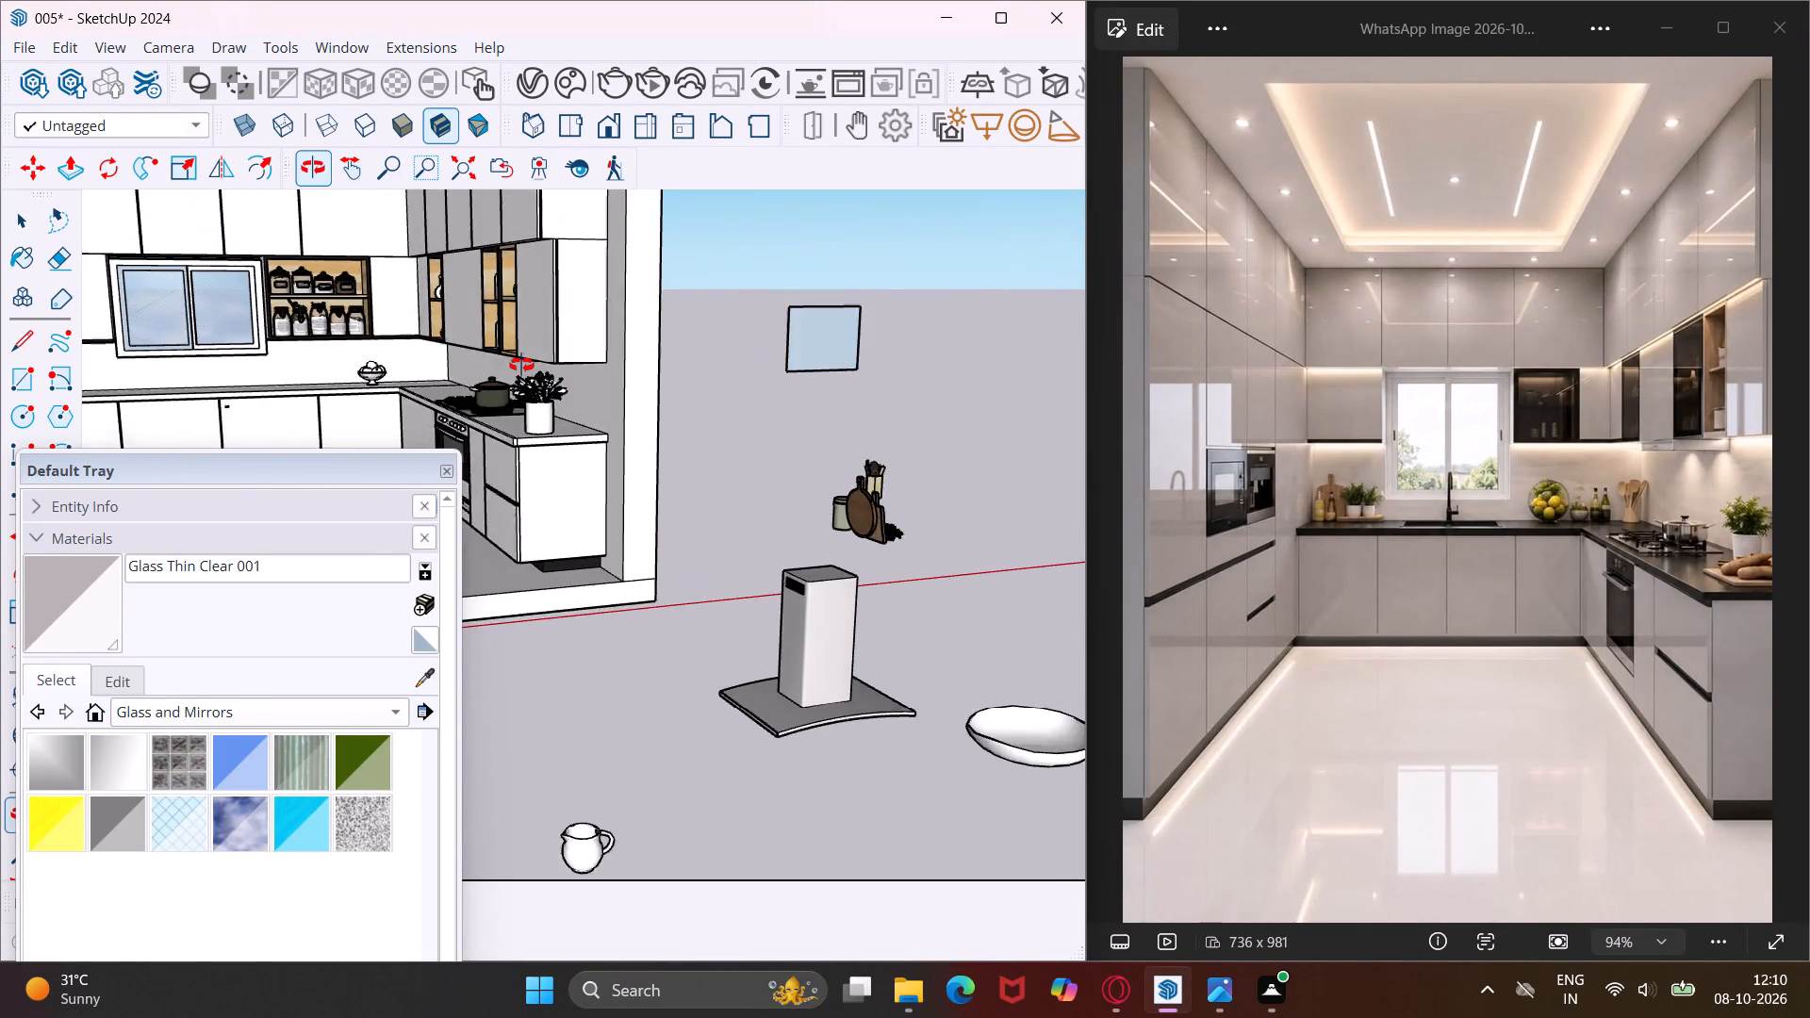
middle_click_drag(521, 365, 481, 371)
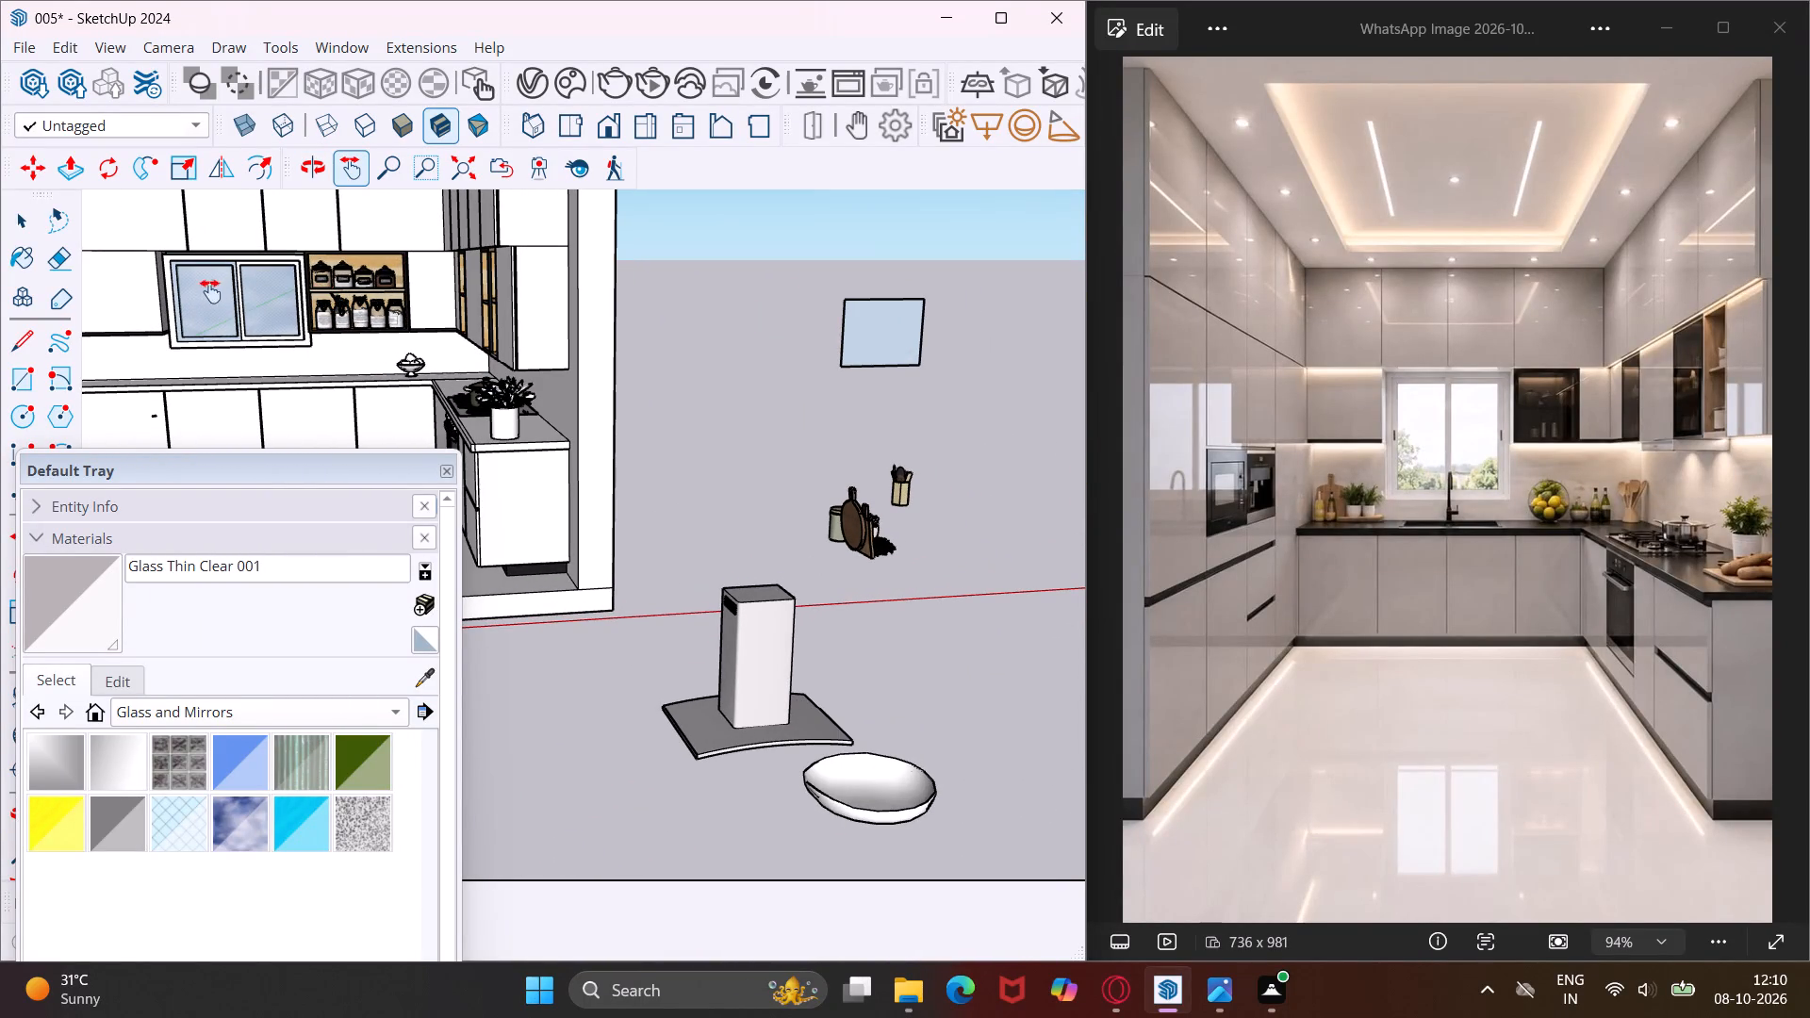
scroll(652, 449, "up", 1)
middle_click_drag(652, 449, 749, 476)
scroll(738, 482, "down", 1)
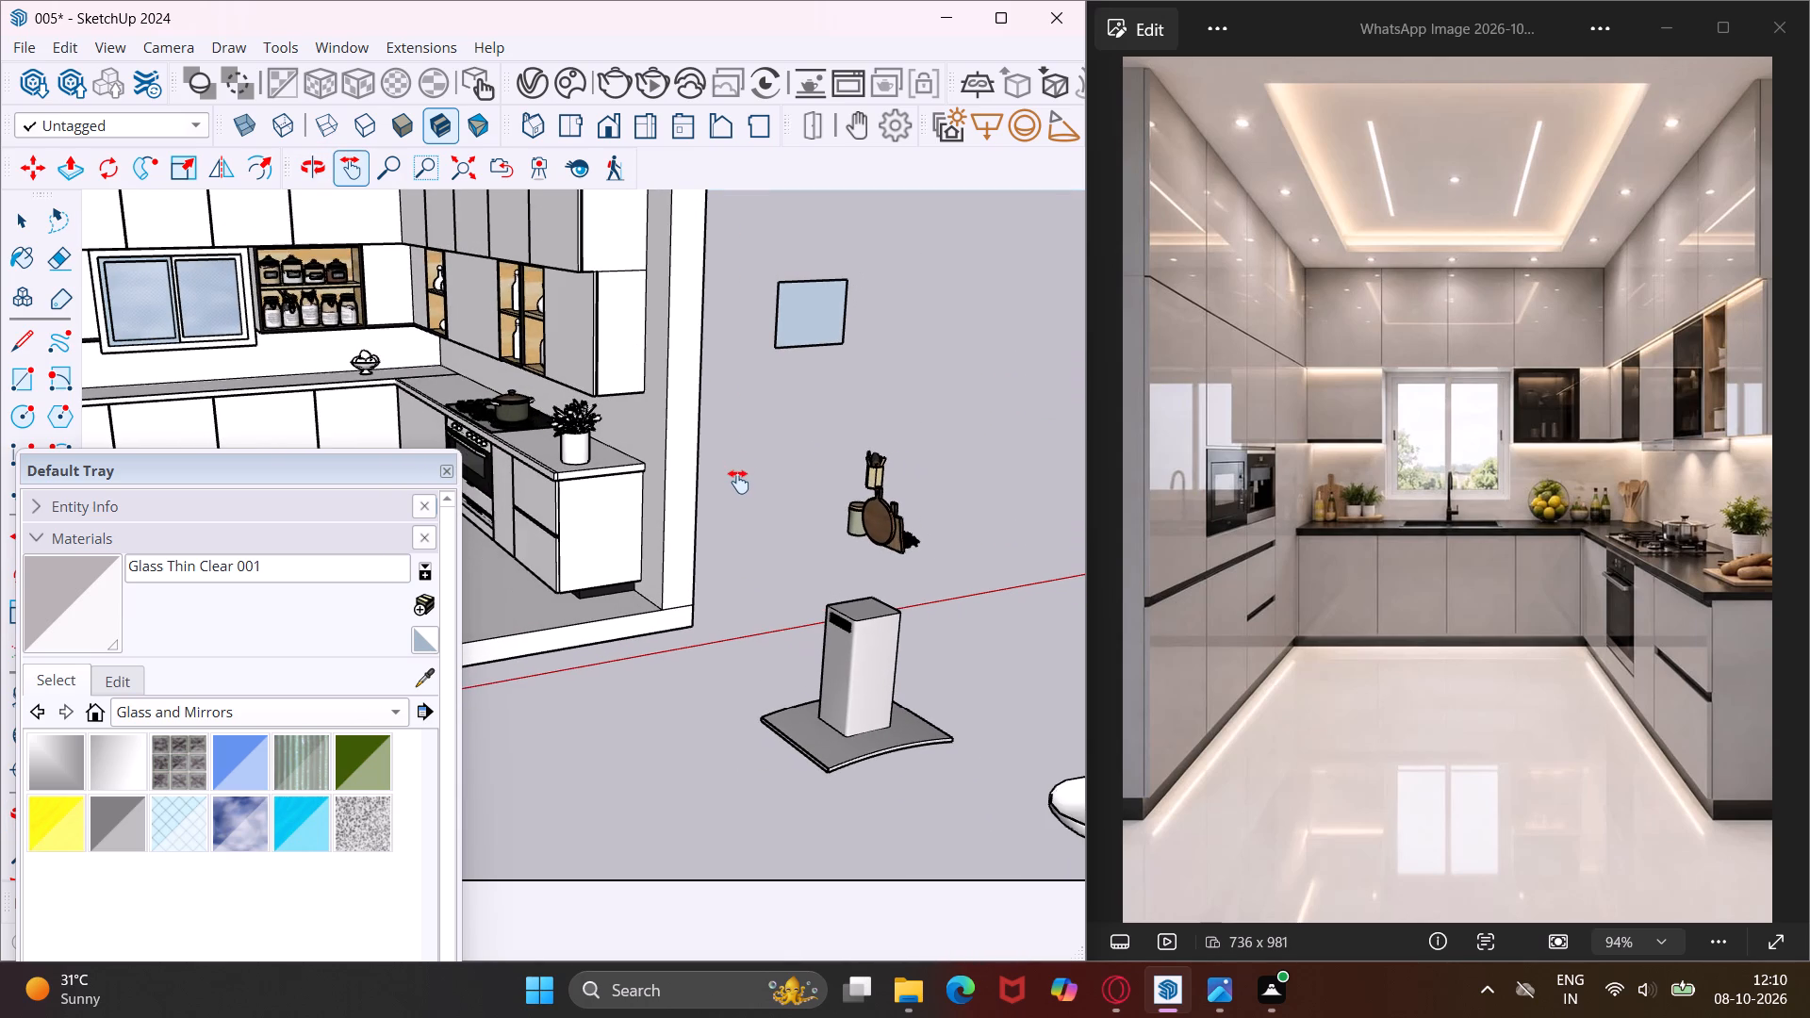
scroll(849, 521, "down", 3)
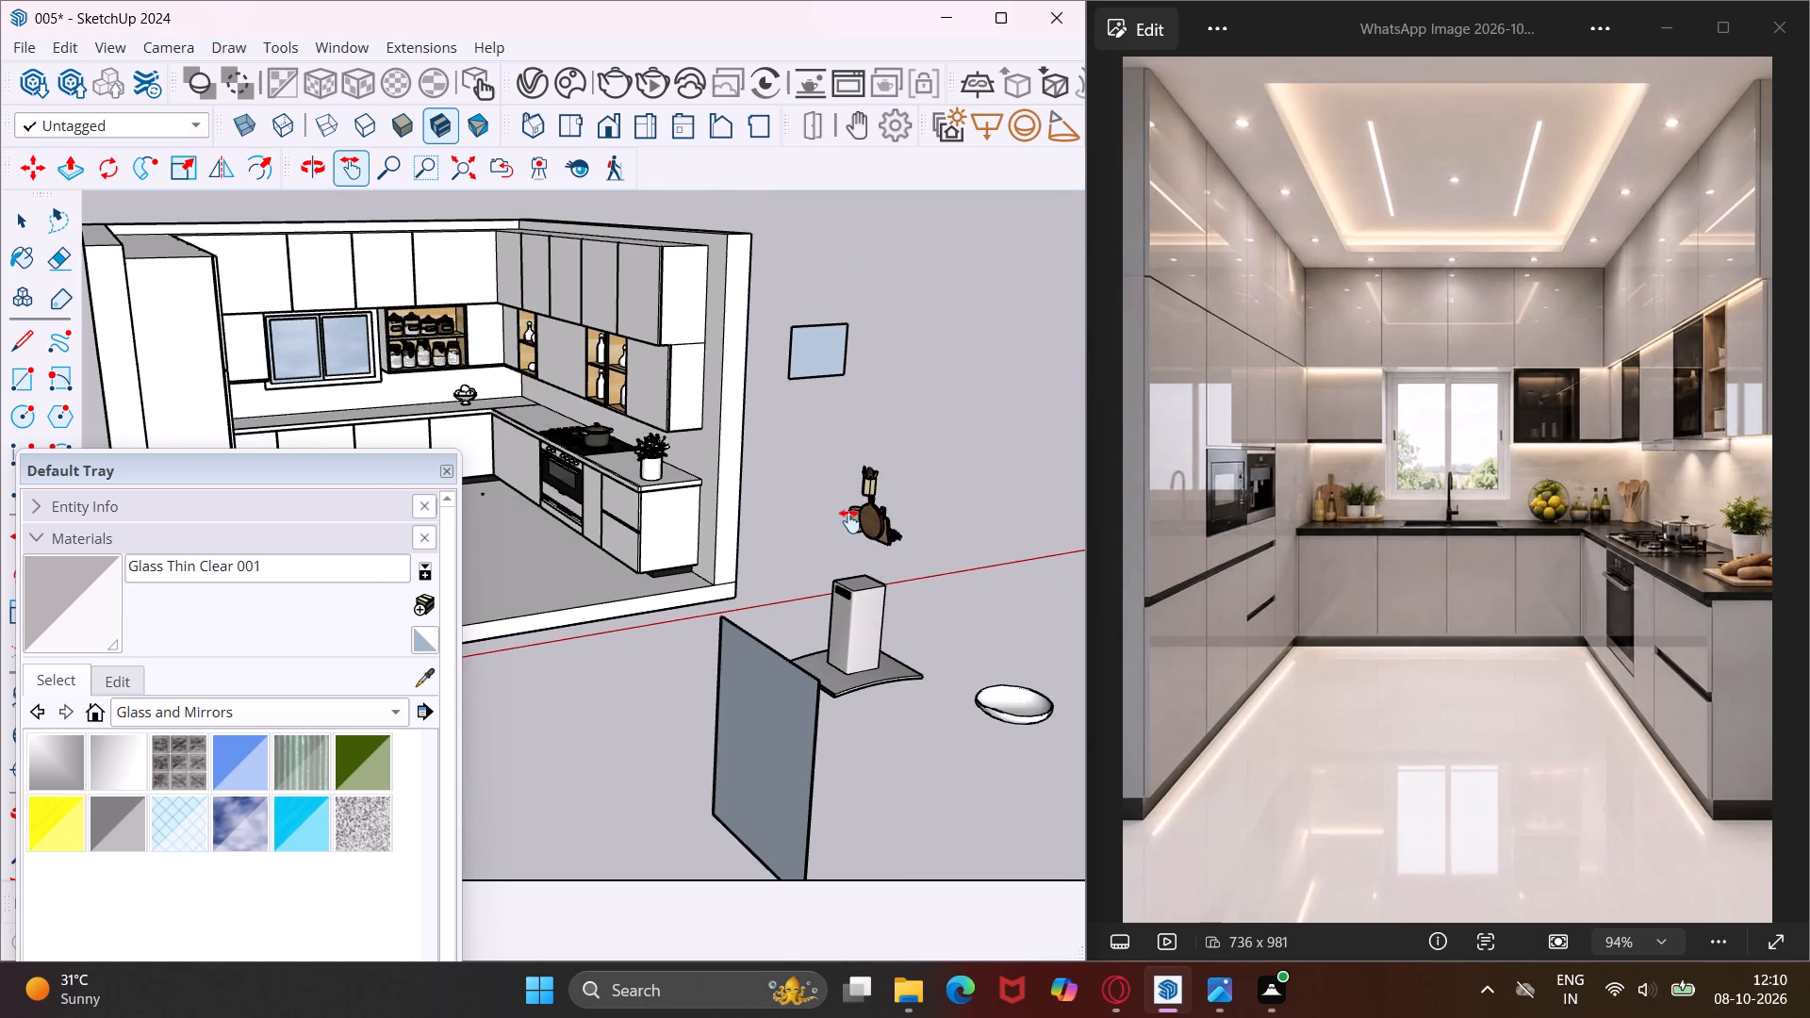
key("Escape")
key("space")
middle_click_drag(889, 517, 801, 522)
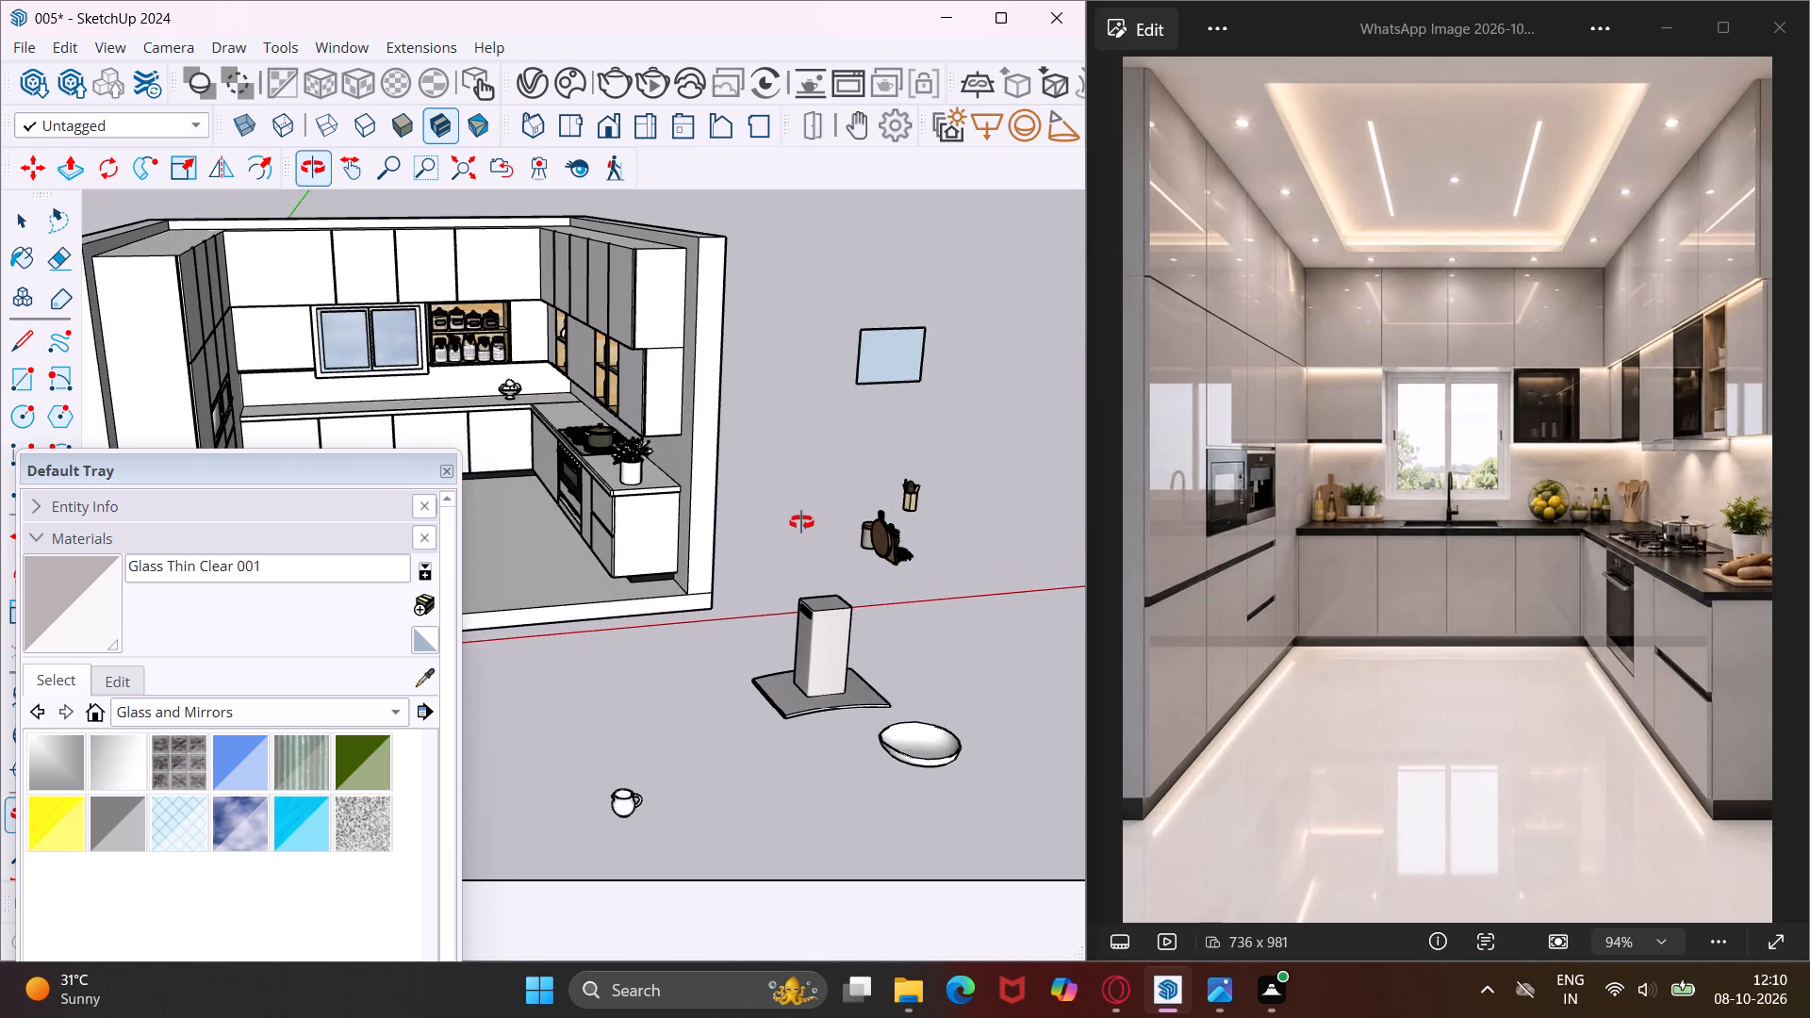
middle_click_drag(801, 522, 793, 522)
middle_click_drag(912, 517, 854, 512)
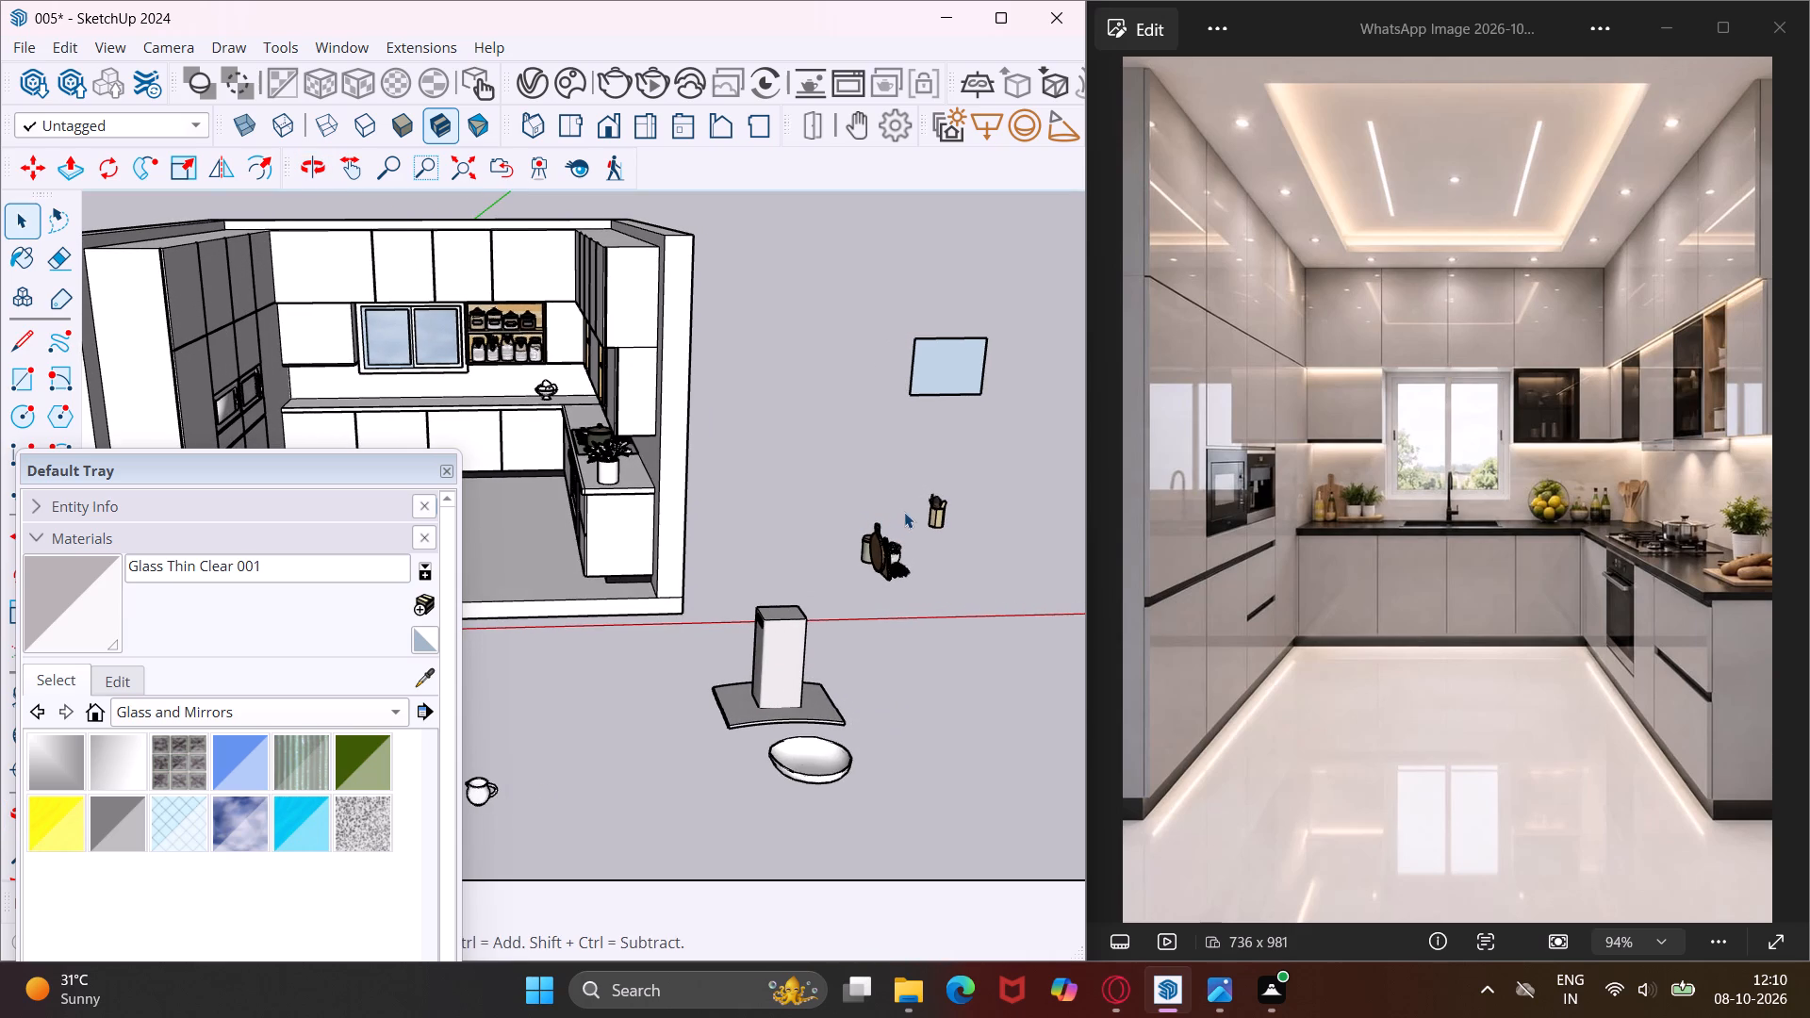
left_click_drag(916, 520, 854, 590)
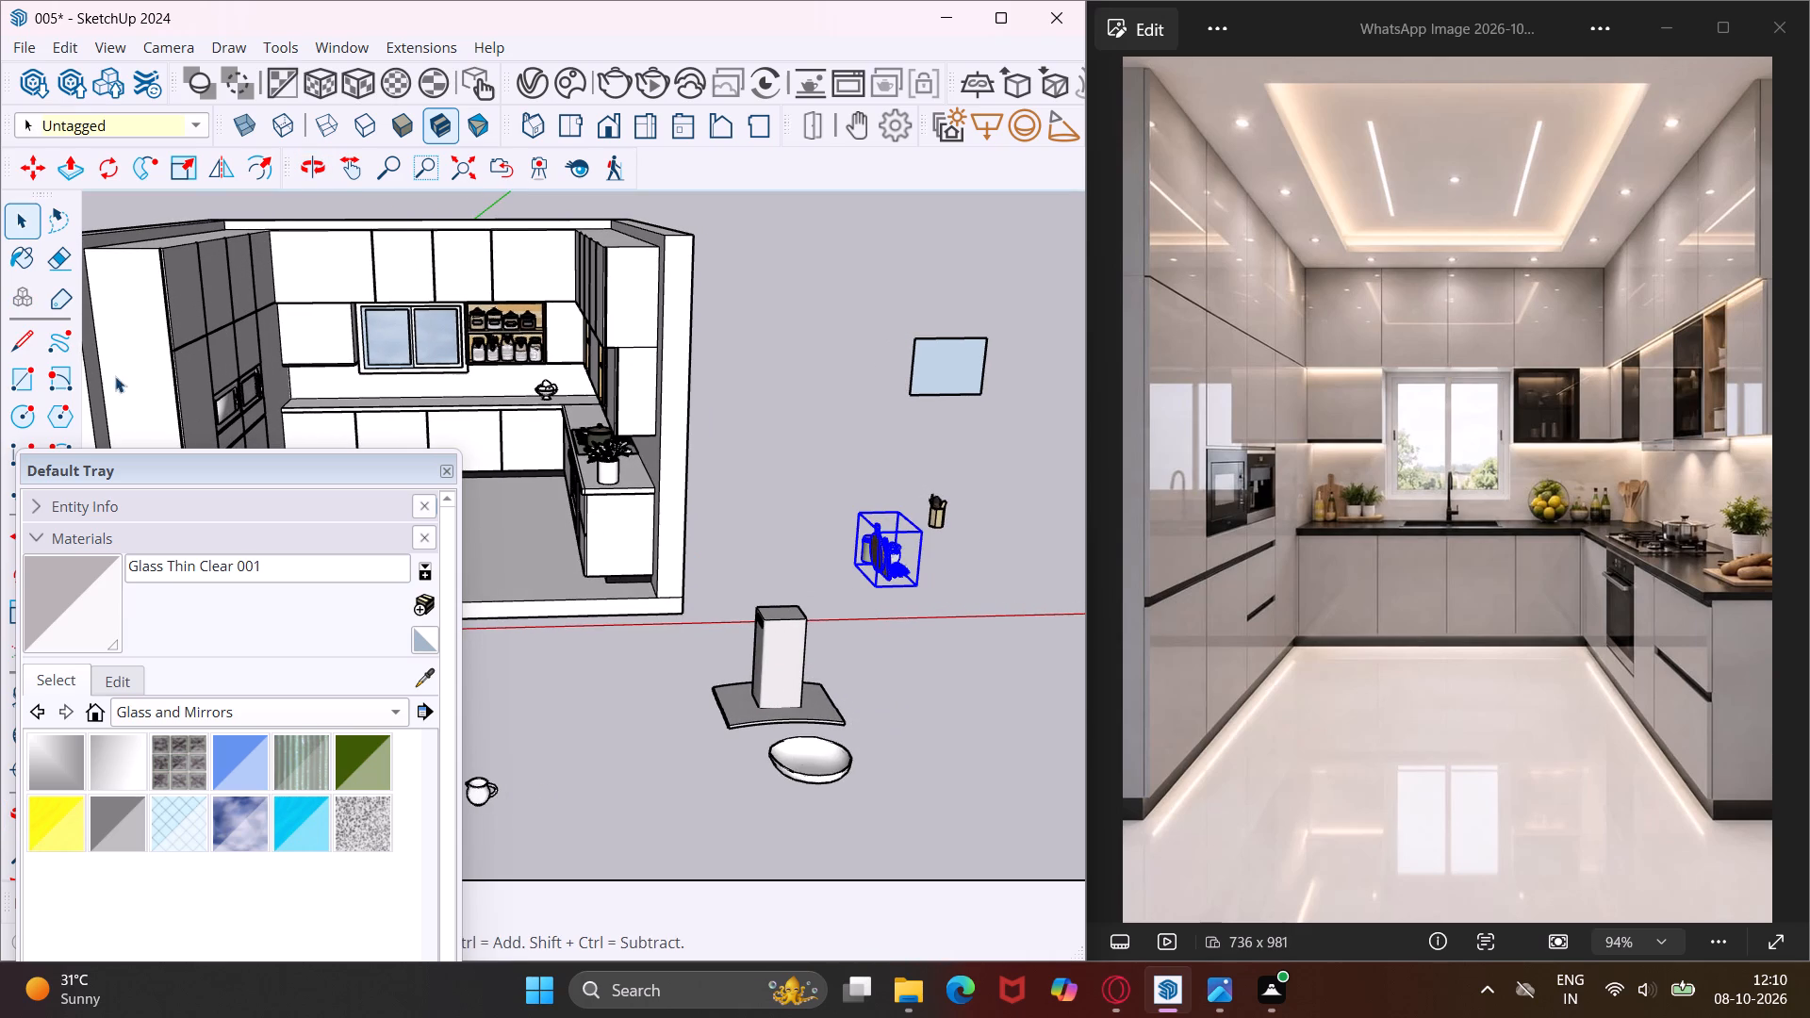
left_click_drag(115, 454, 222, 582)
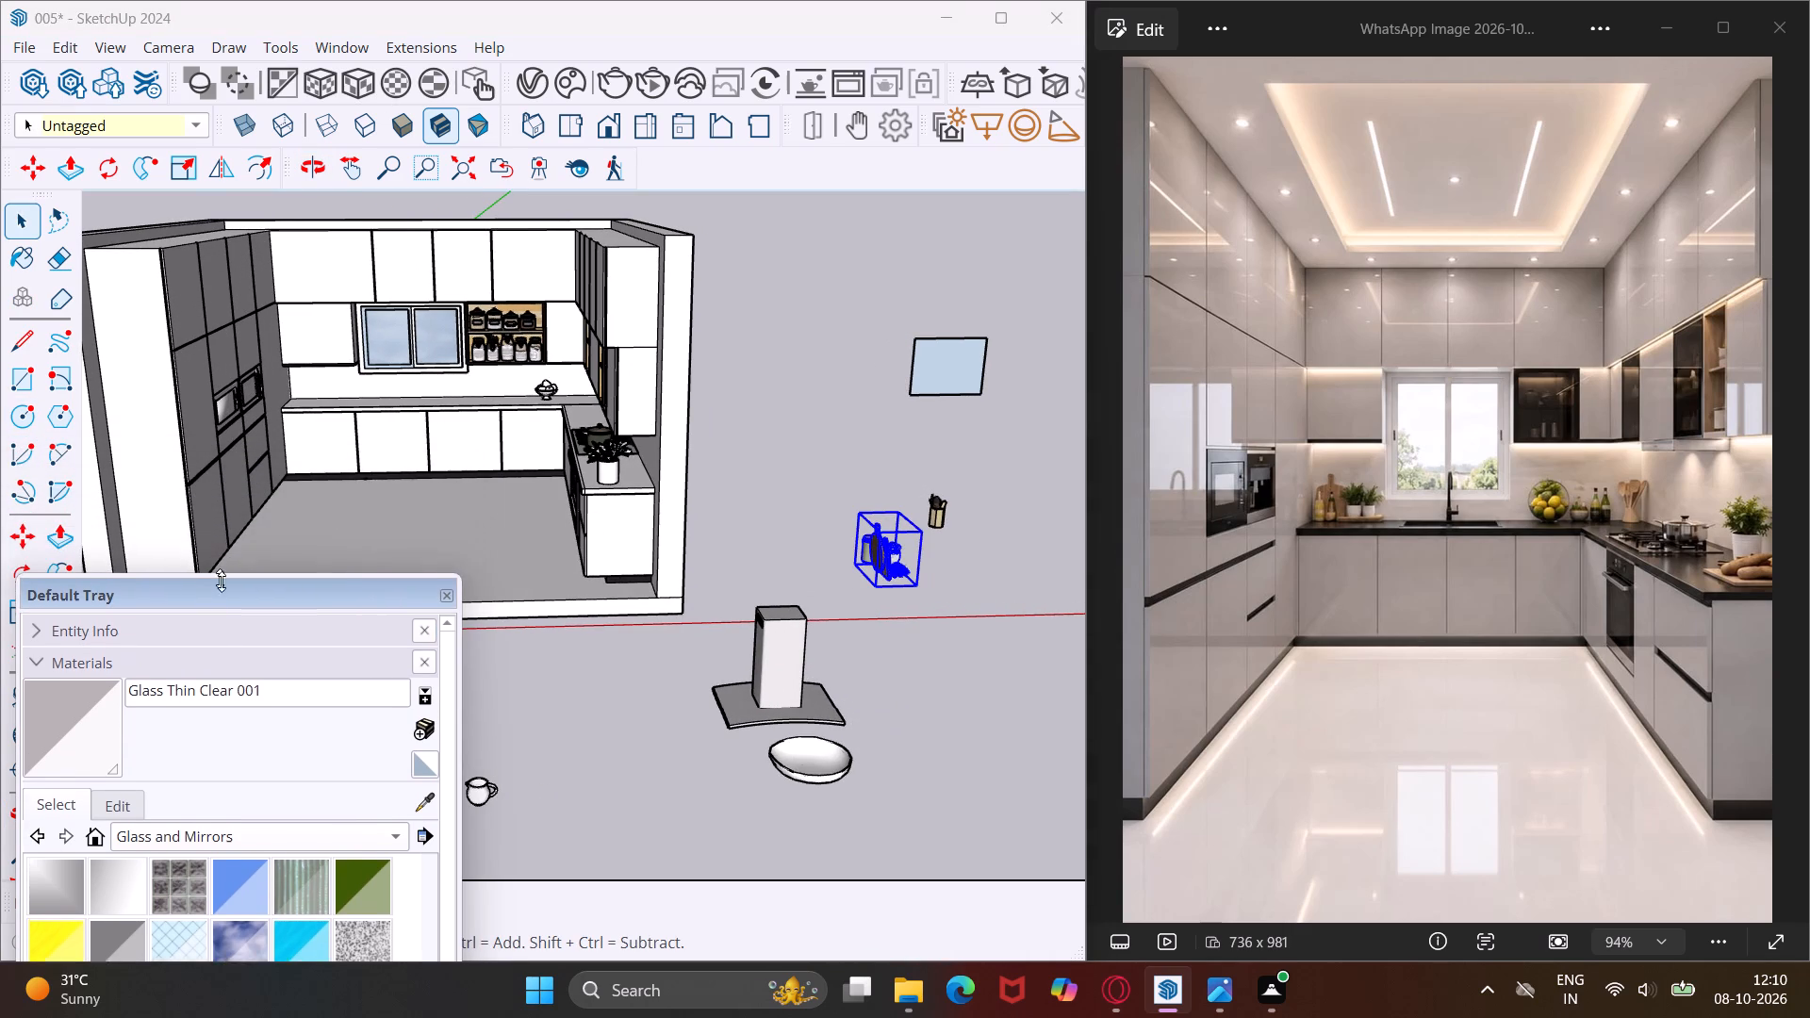
left_click_drag(222, 582, 225, 605)
left_click(34, 564)
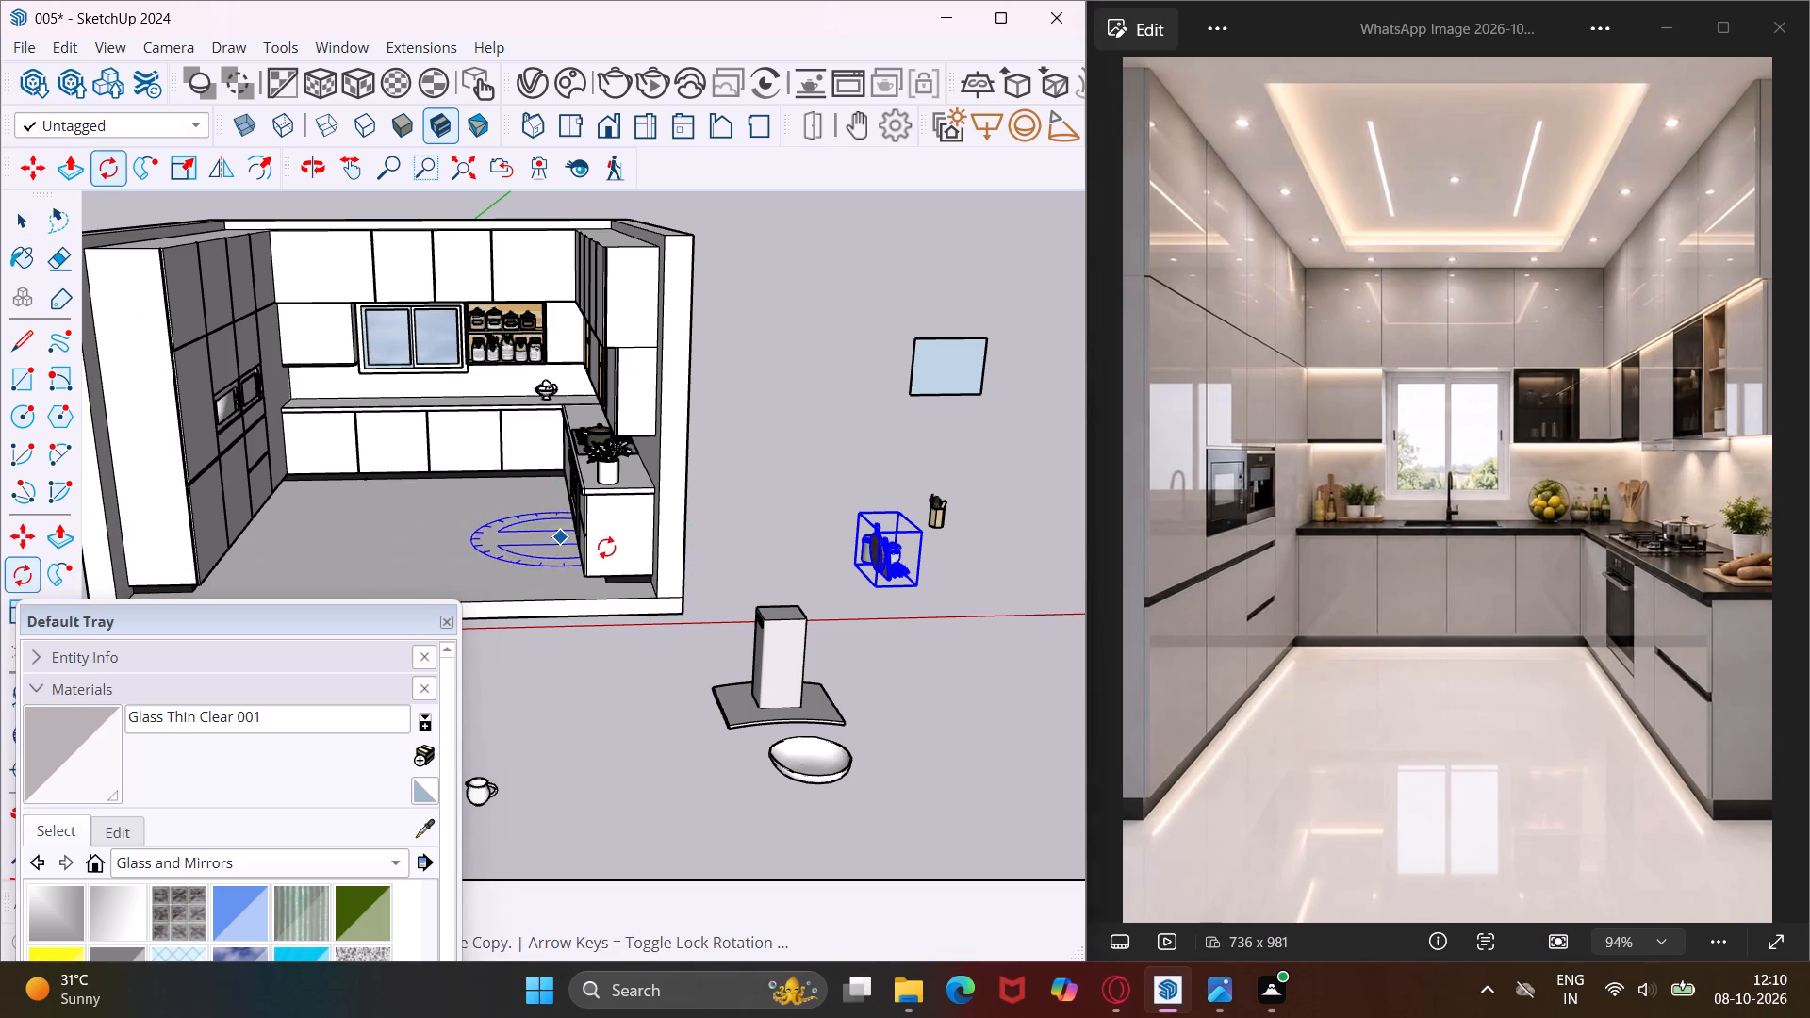
scroll(913, 611, "up", 4)
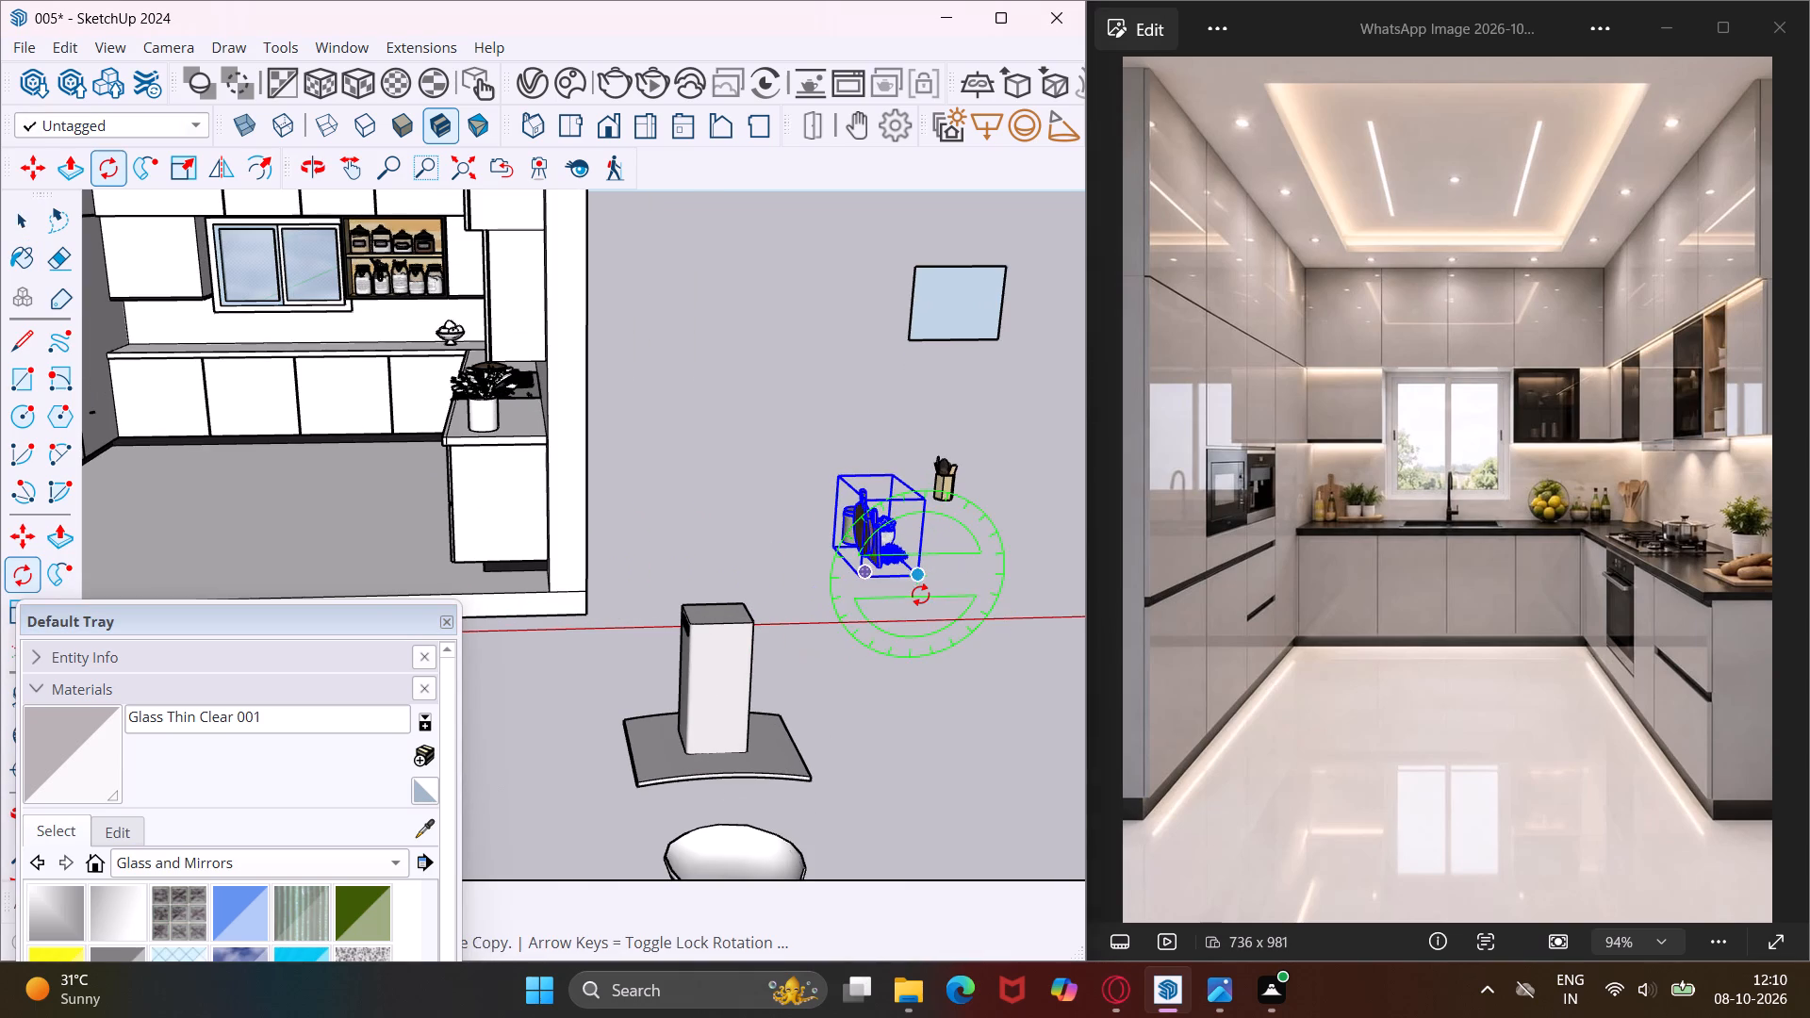
left_click(920, 604)
left_click(827, 606)
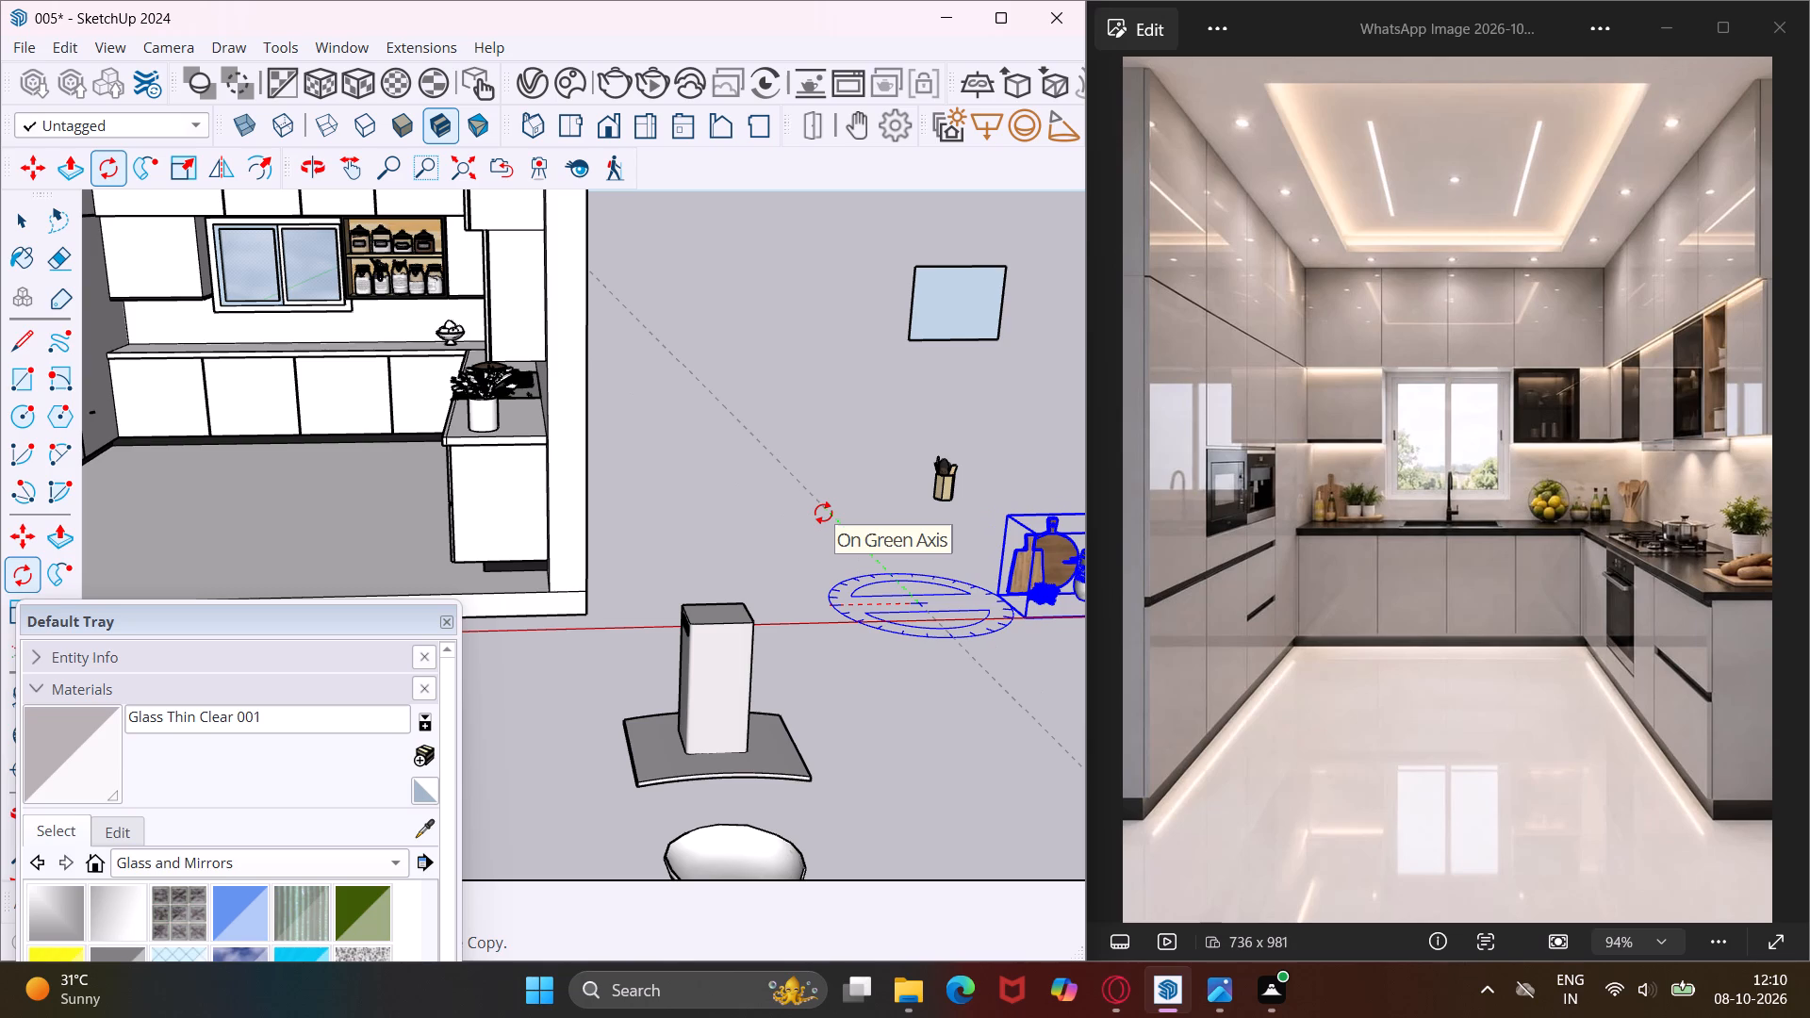
type("90")
key("Return")
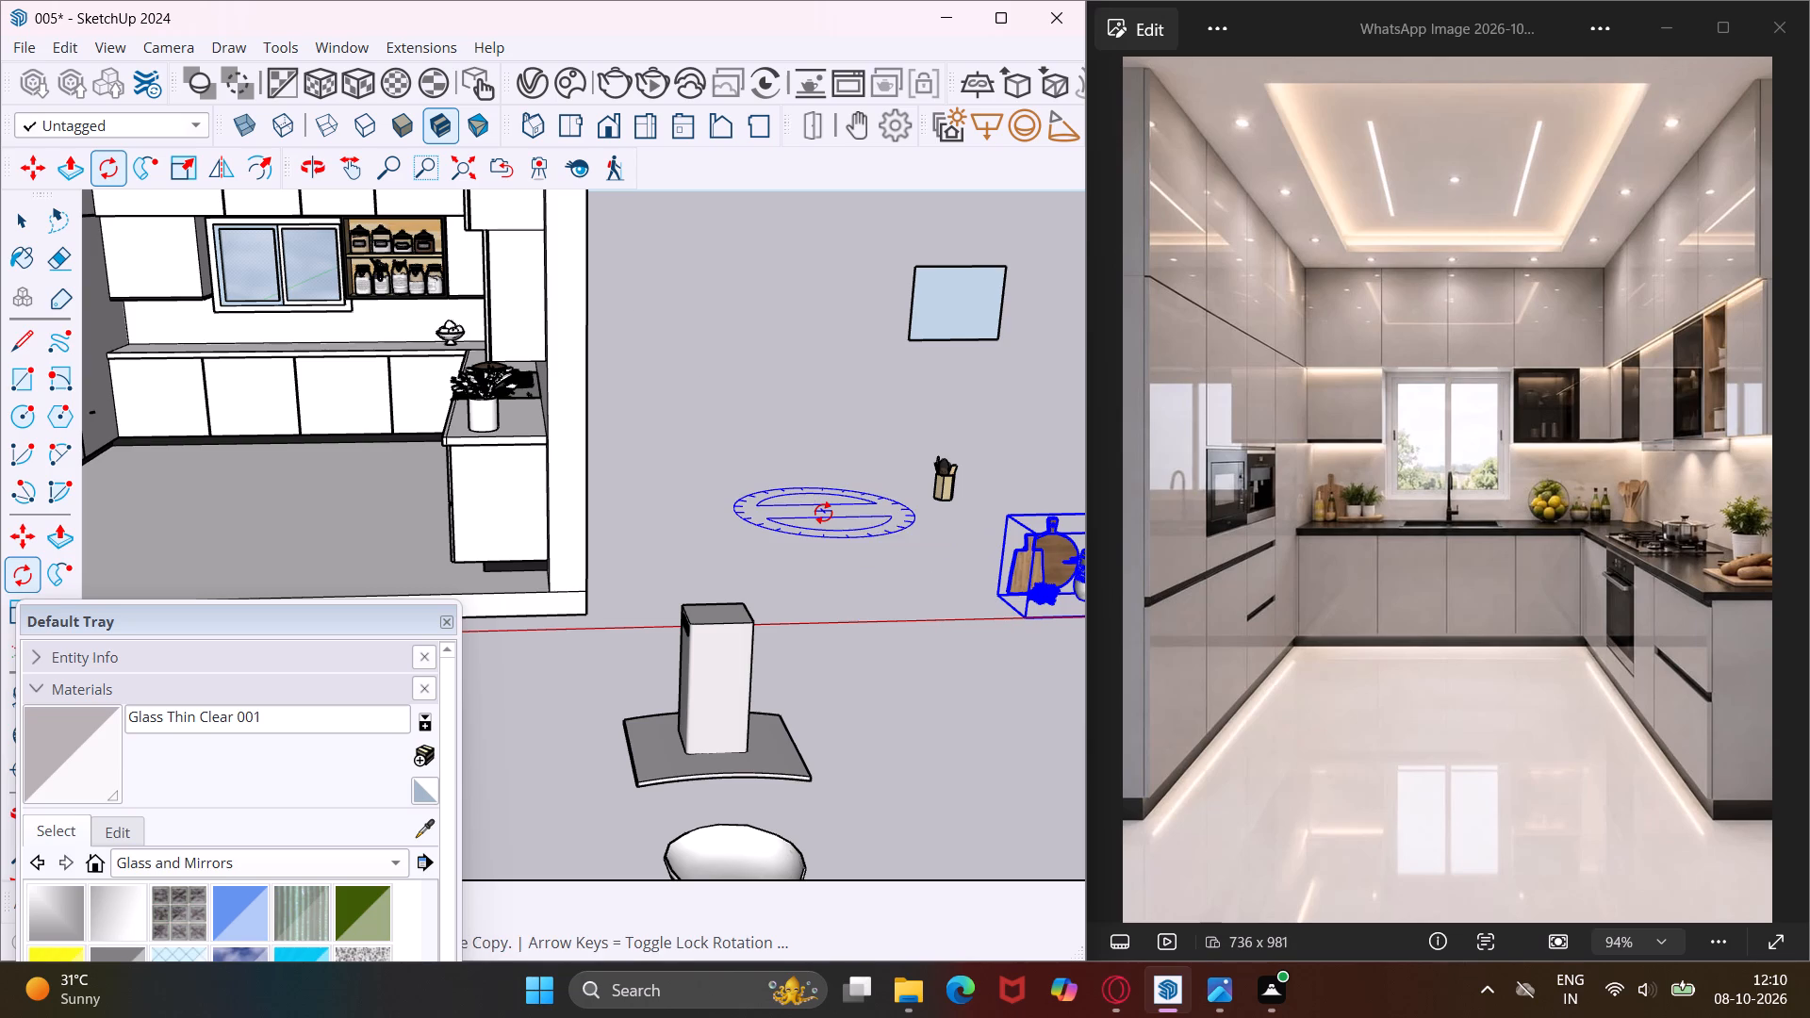
Move the chopping-board decor set by its lower corner onto the window-side worktop, at the end beside the tall oven units.
key("m")
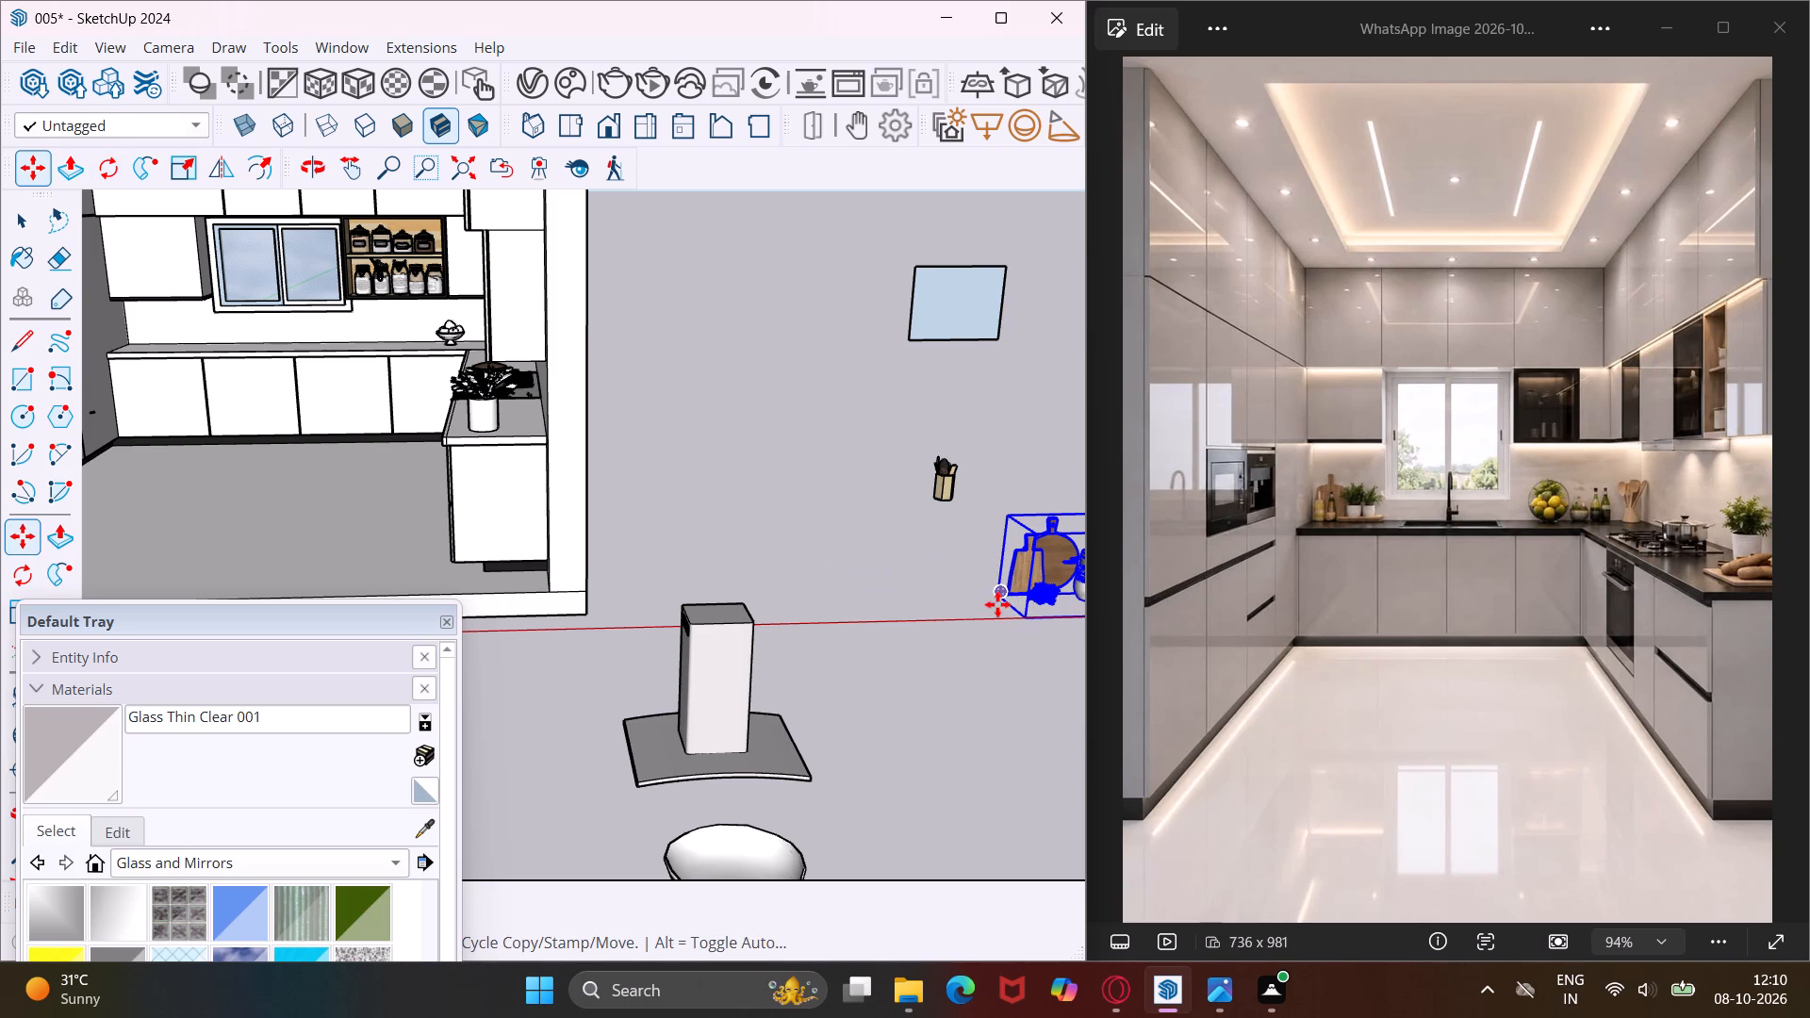
scroll(1018, 616, "up", 4)
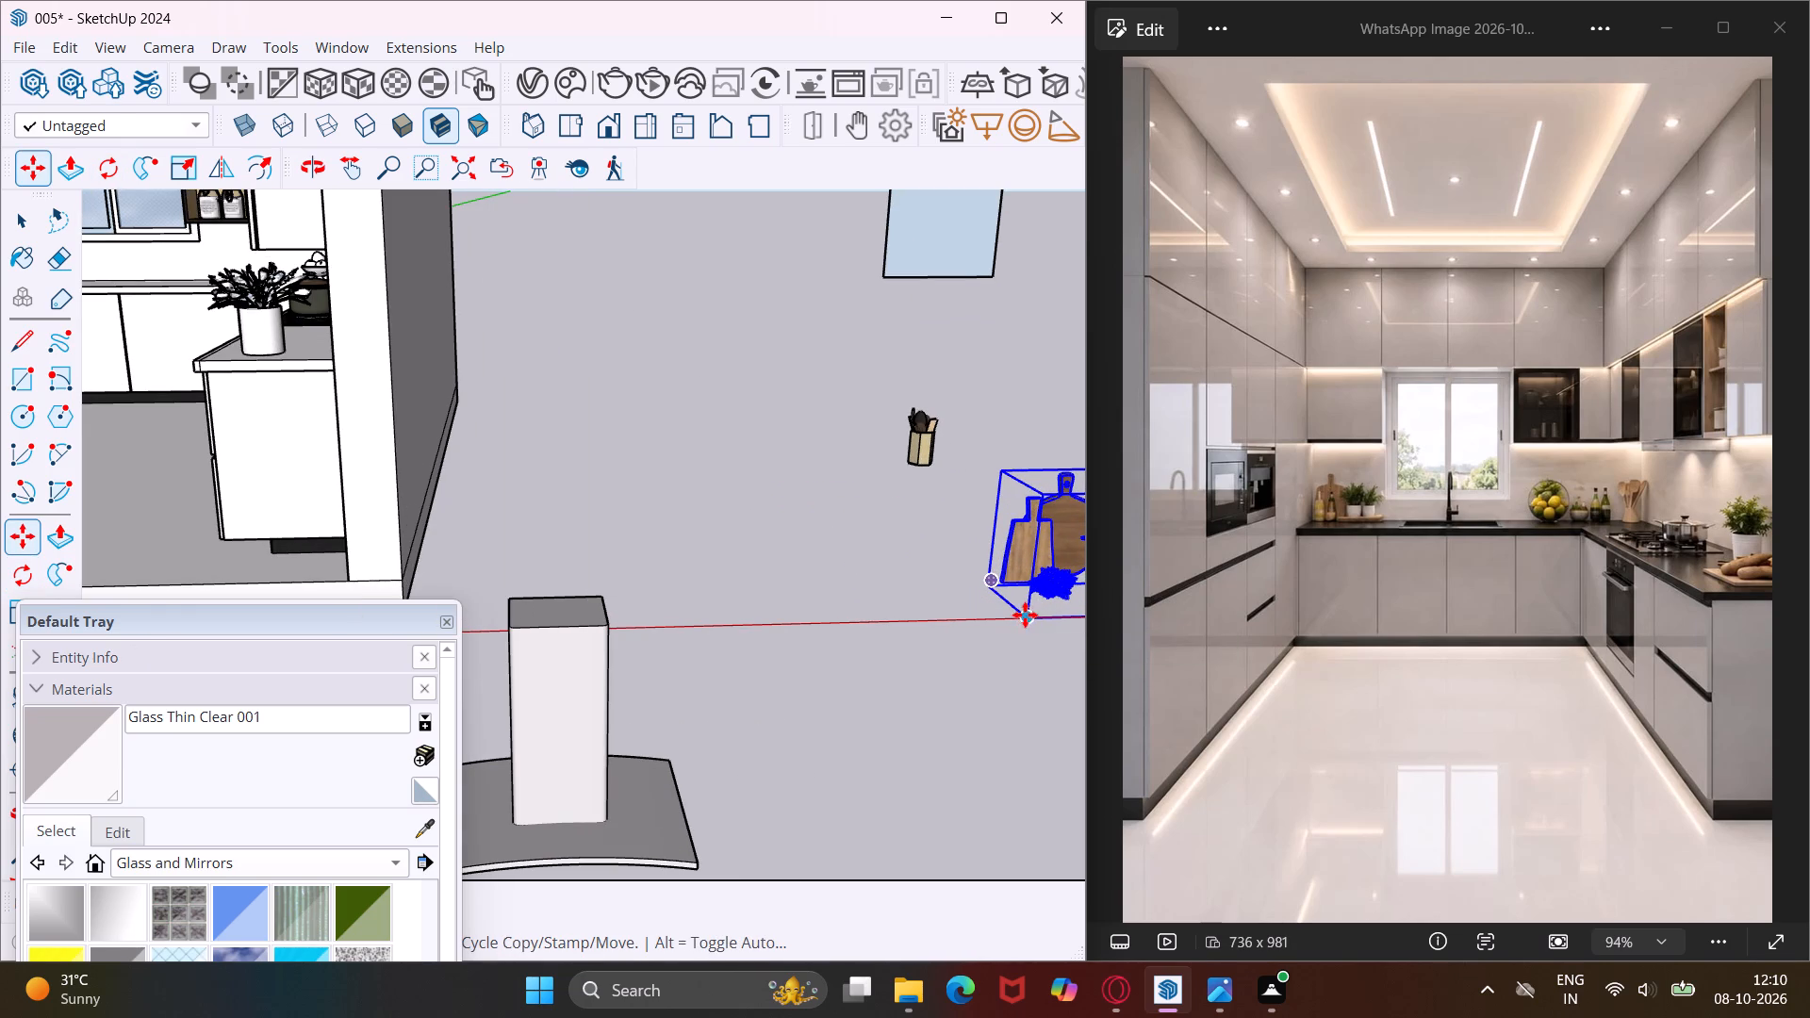
scroll(983, 579, "up", 8)
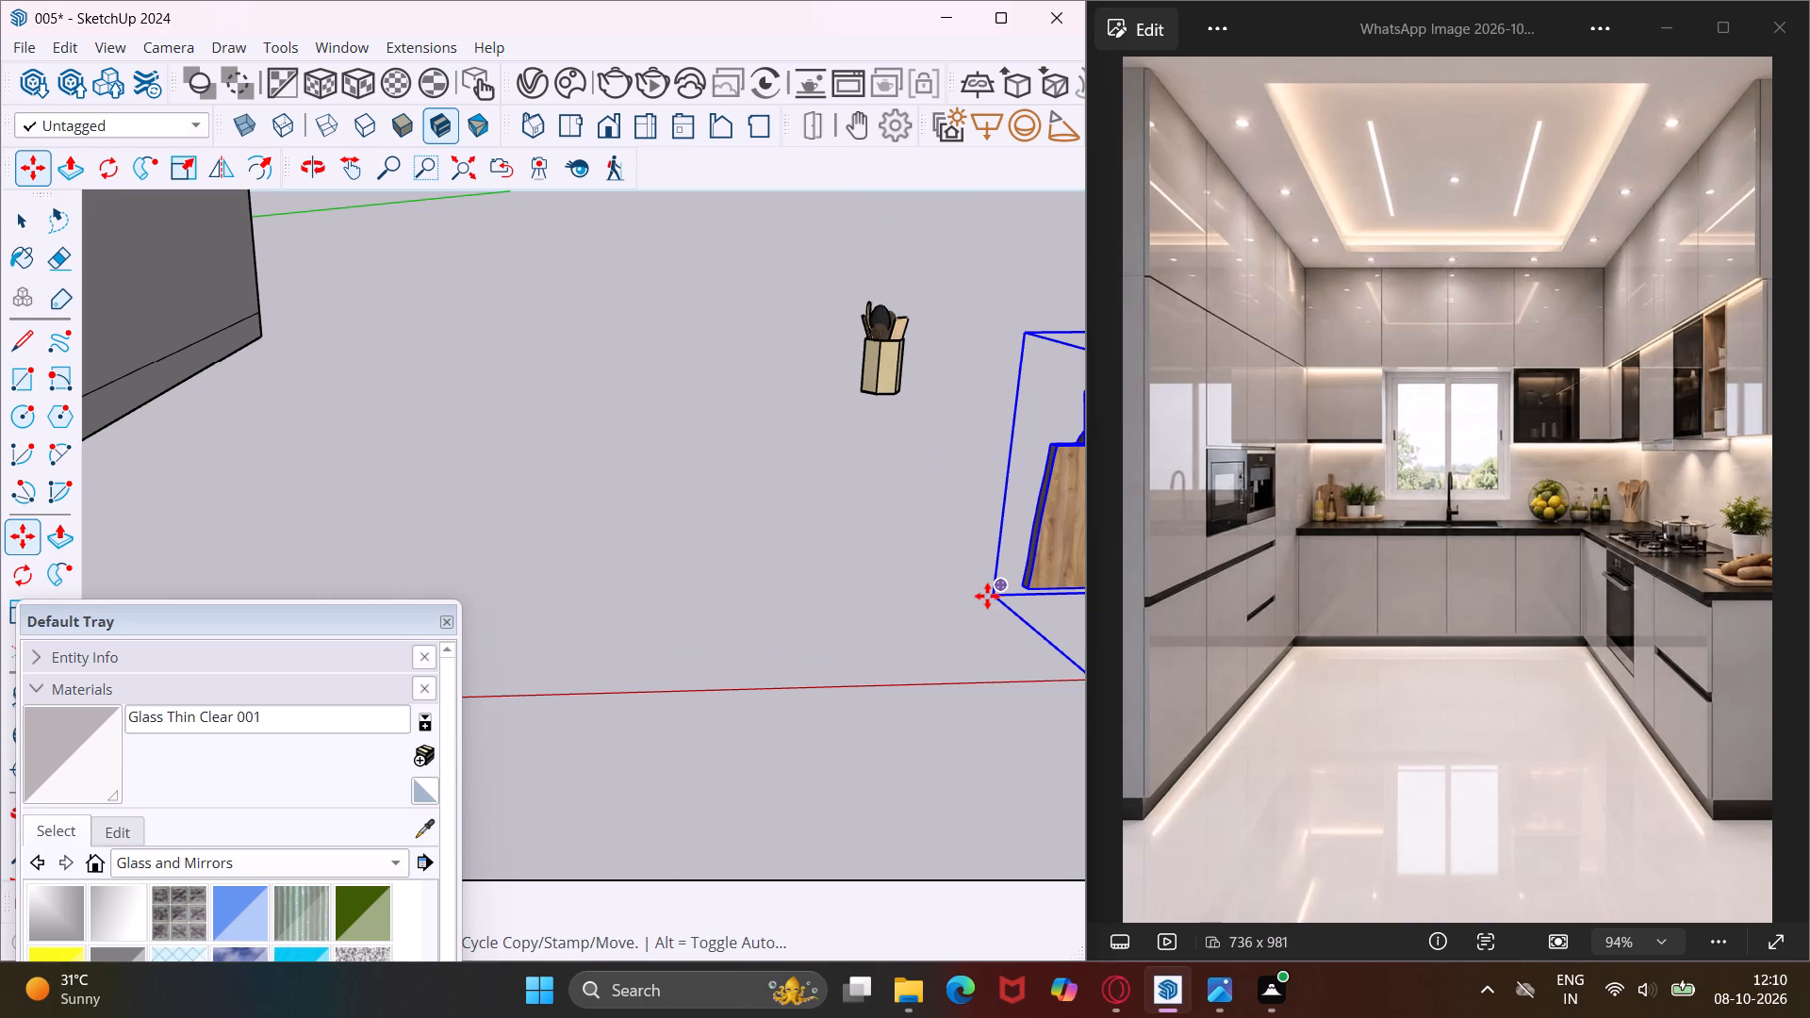
scroll(987, 596, "up", 5)
left_click(997, 596)
scroll(983, 592, "down", 4)
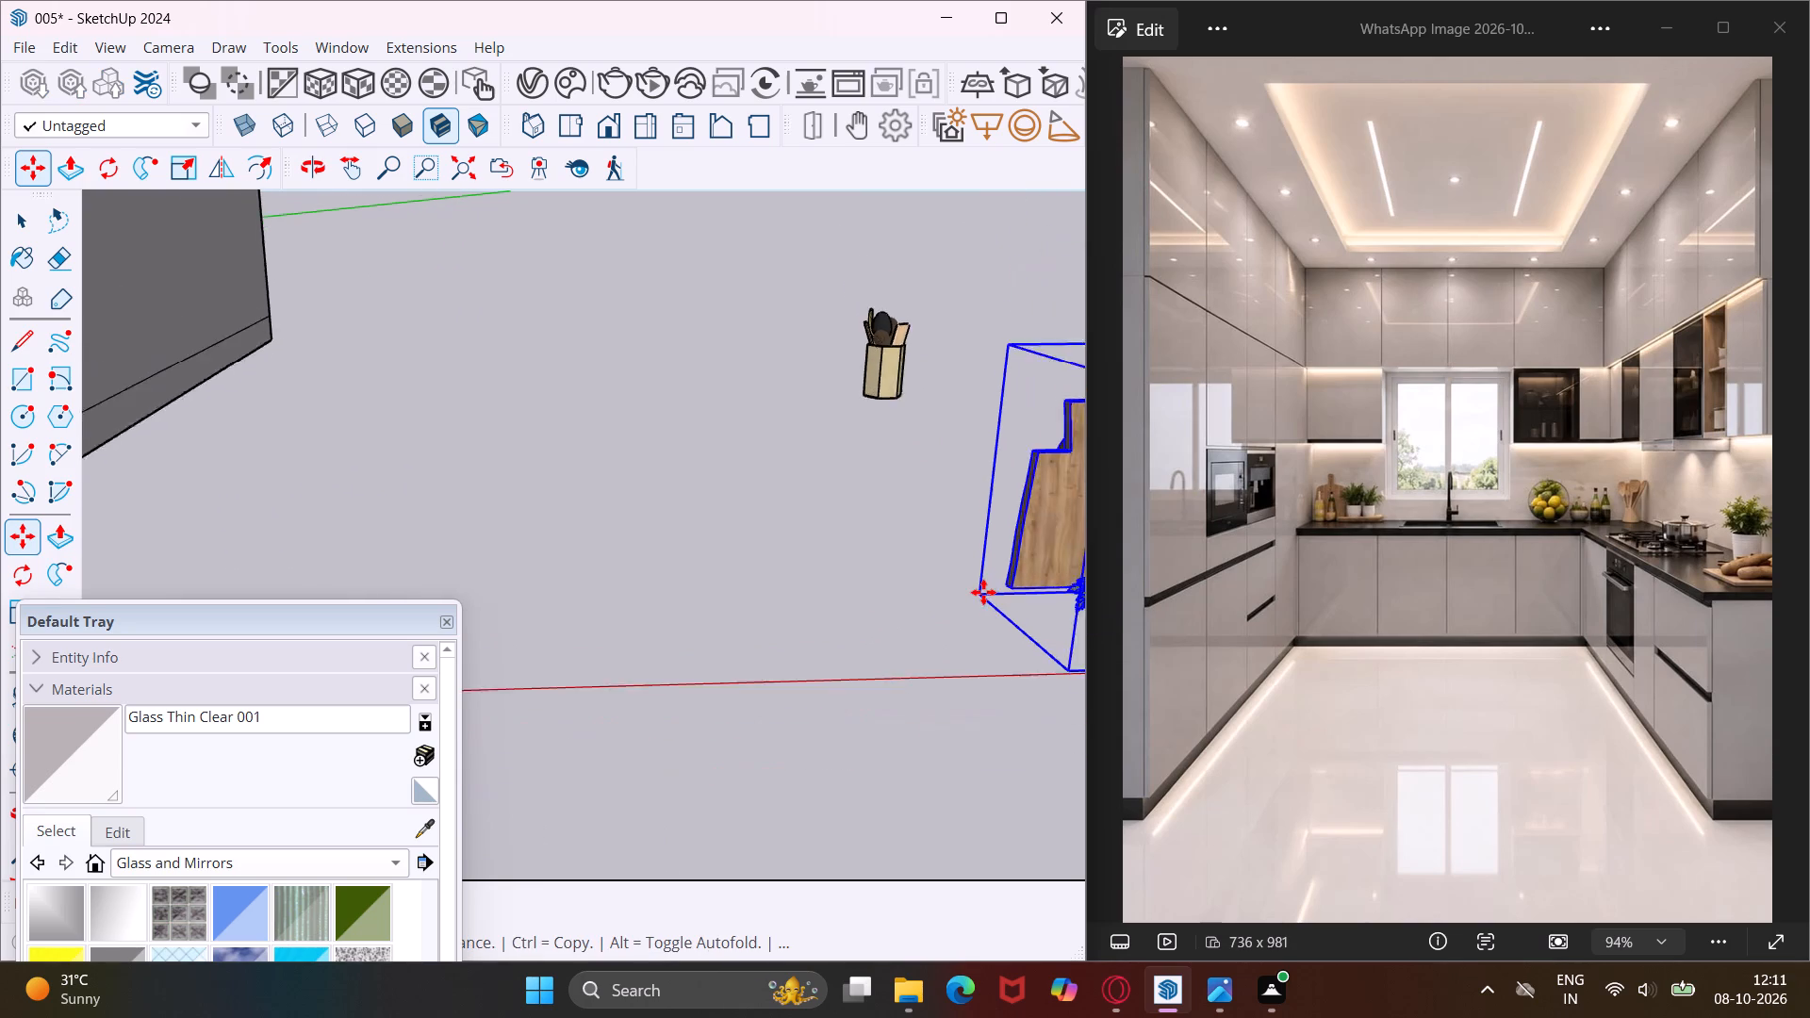
scroll(983, 592, "down", 20)
scroll(983, 592, "down", 3)
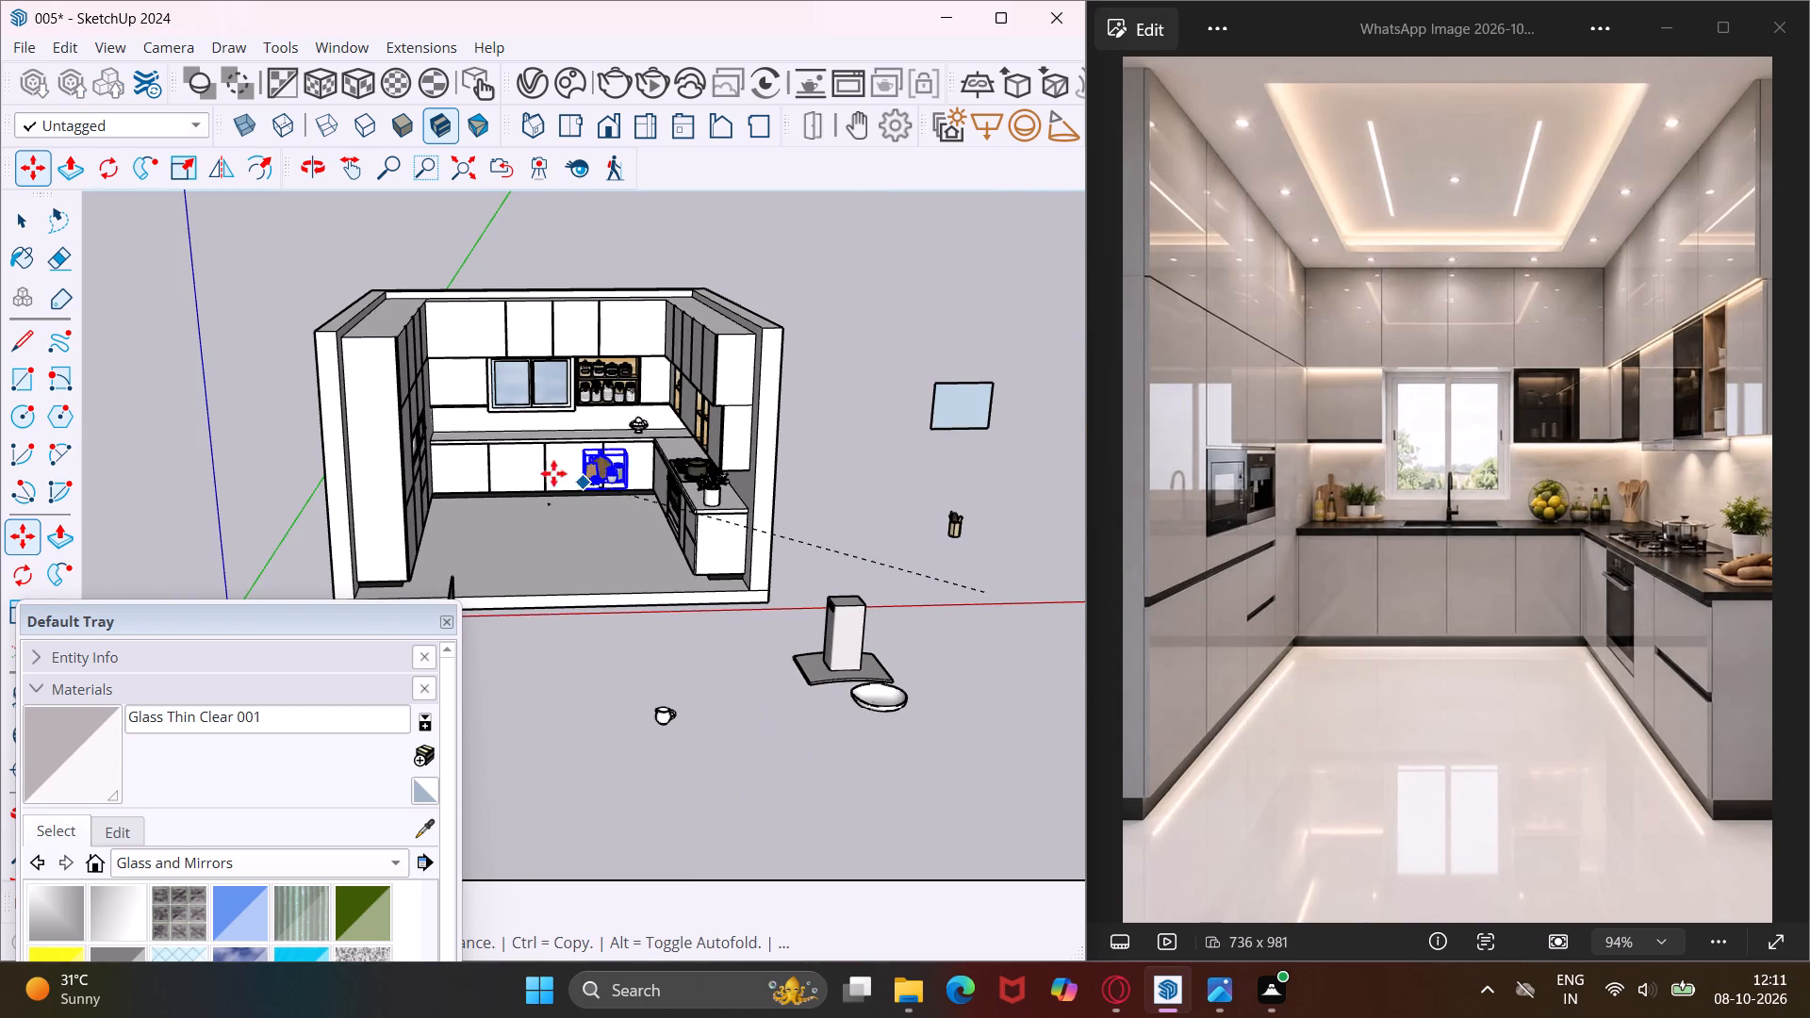
scroll(445, 427, "up", 15)
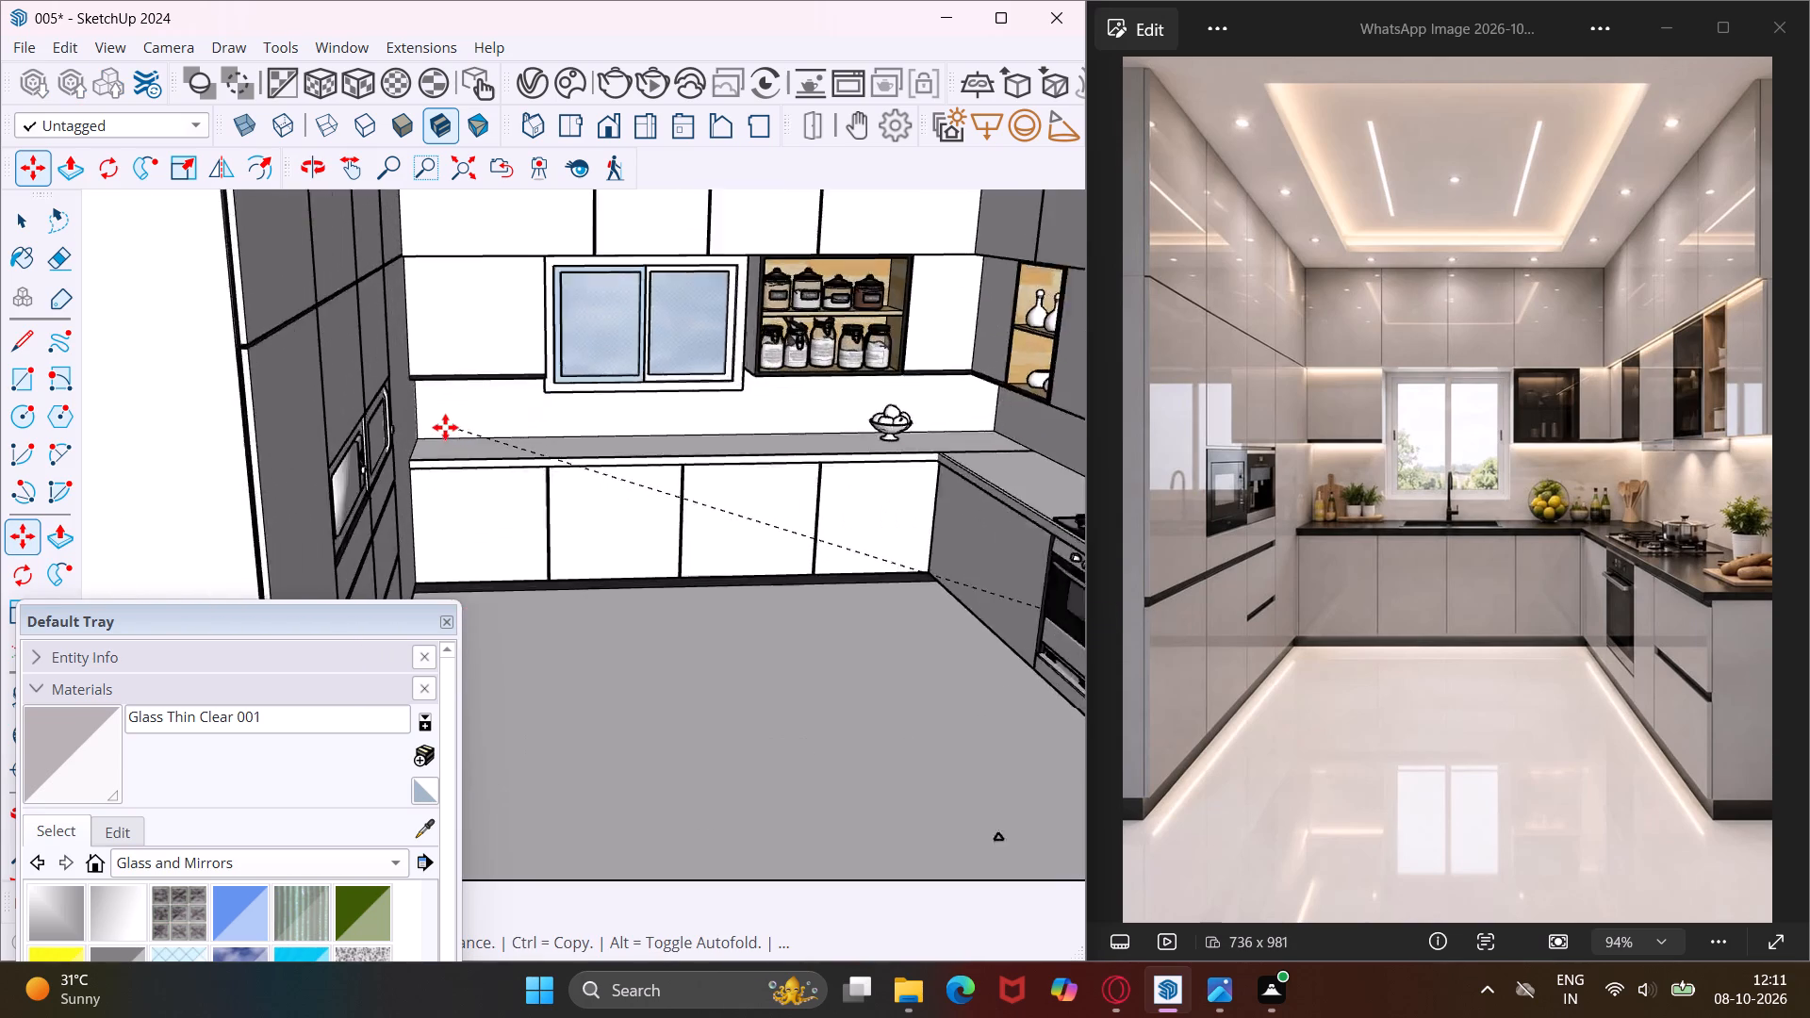
scroll(445, 427, "up", 5)
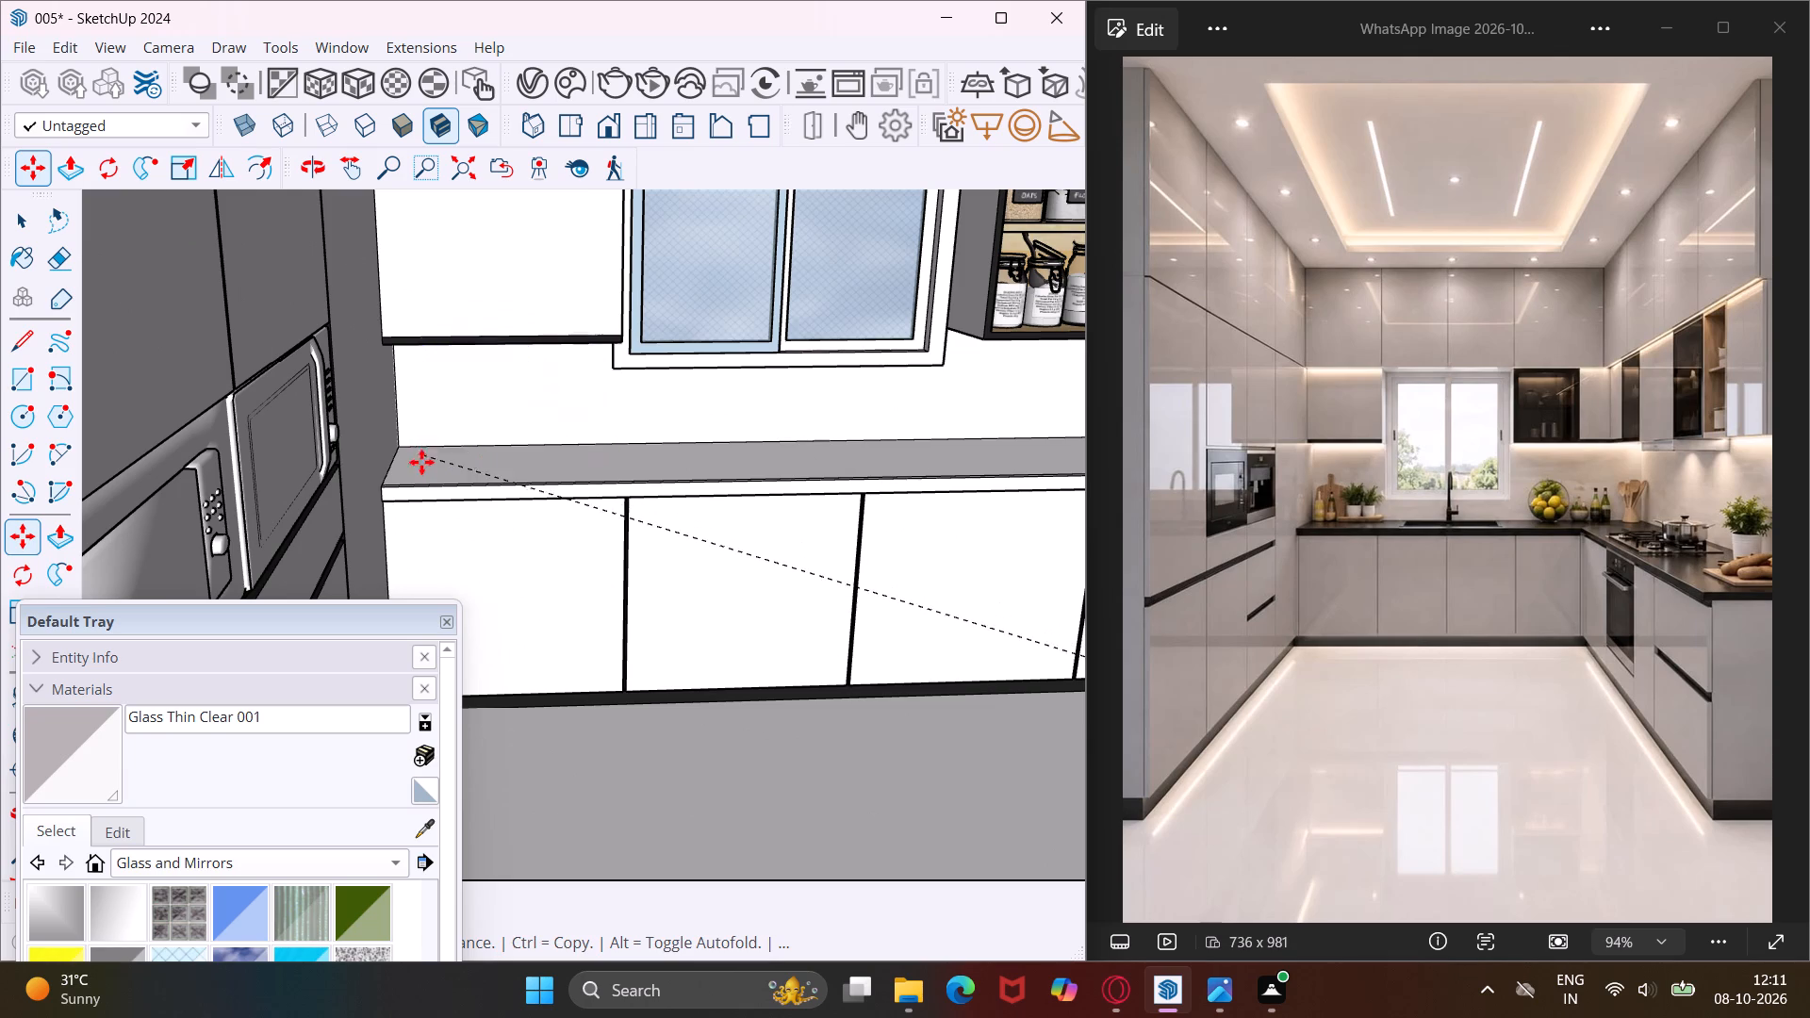
left_click(419, 471)
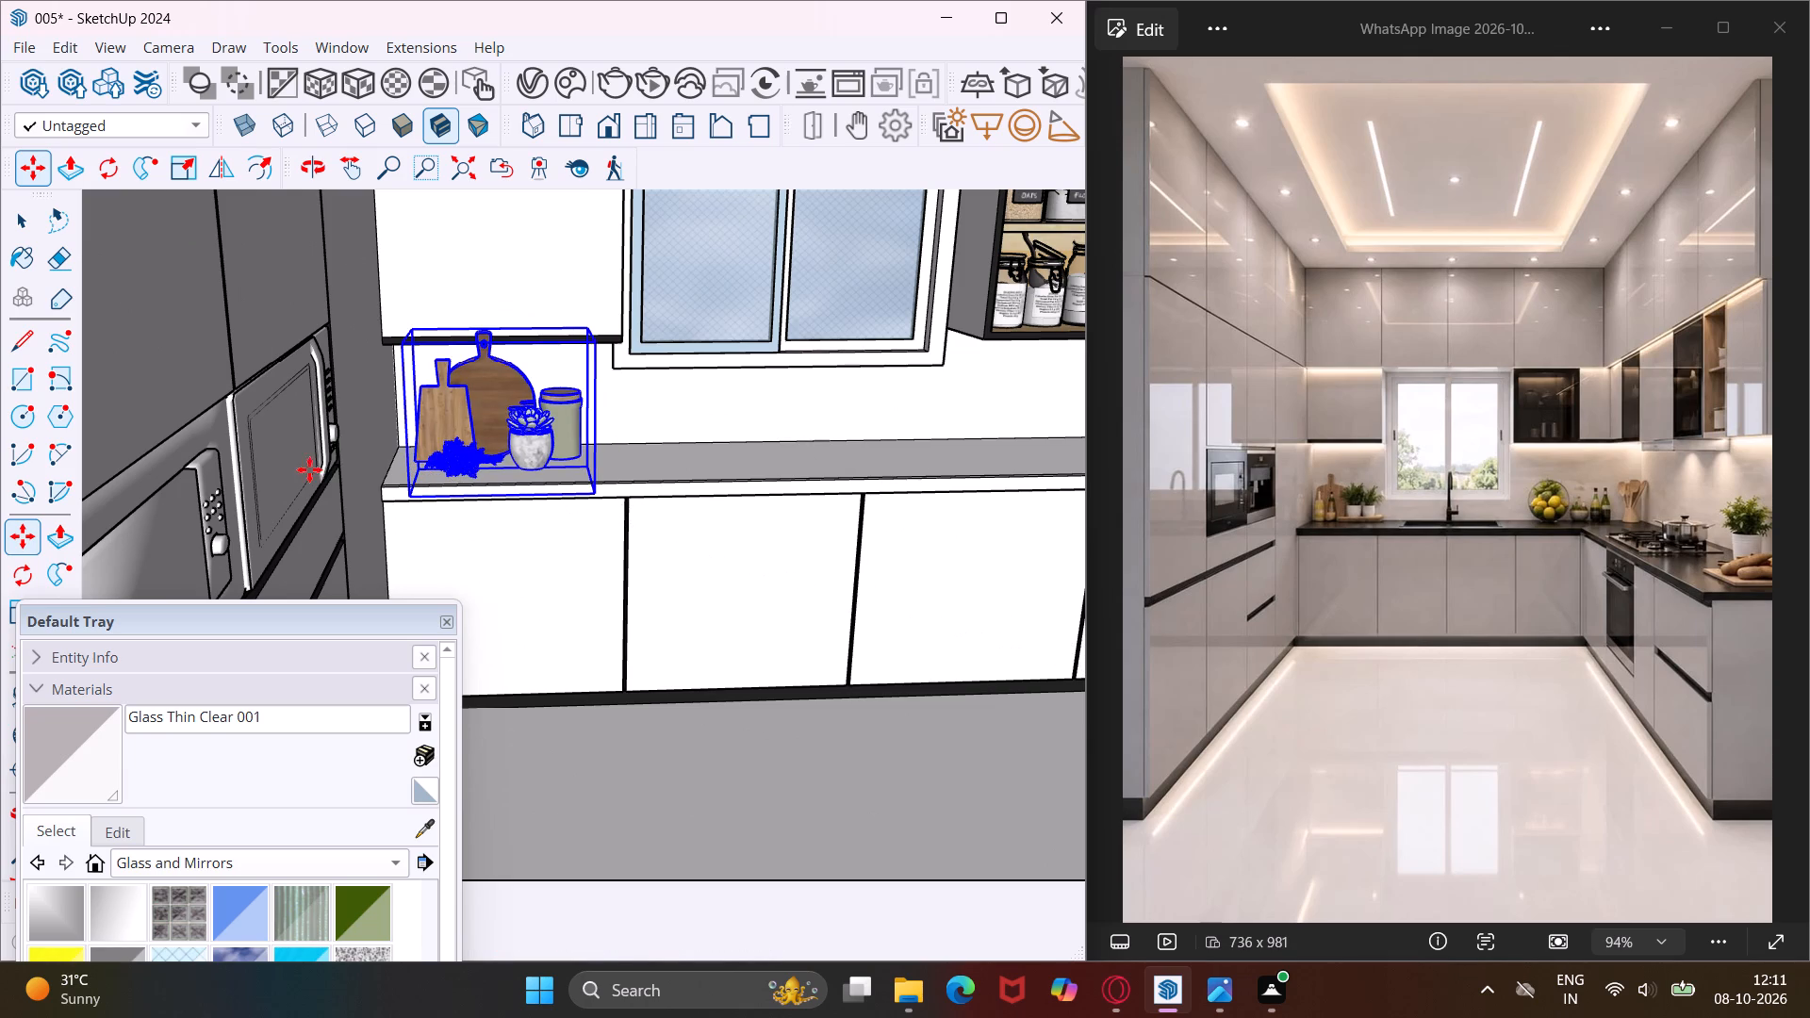
Scale the chopping-board decor set down uniformly so it fits below the wall cabinet.
left_click(13, 616)
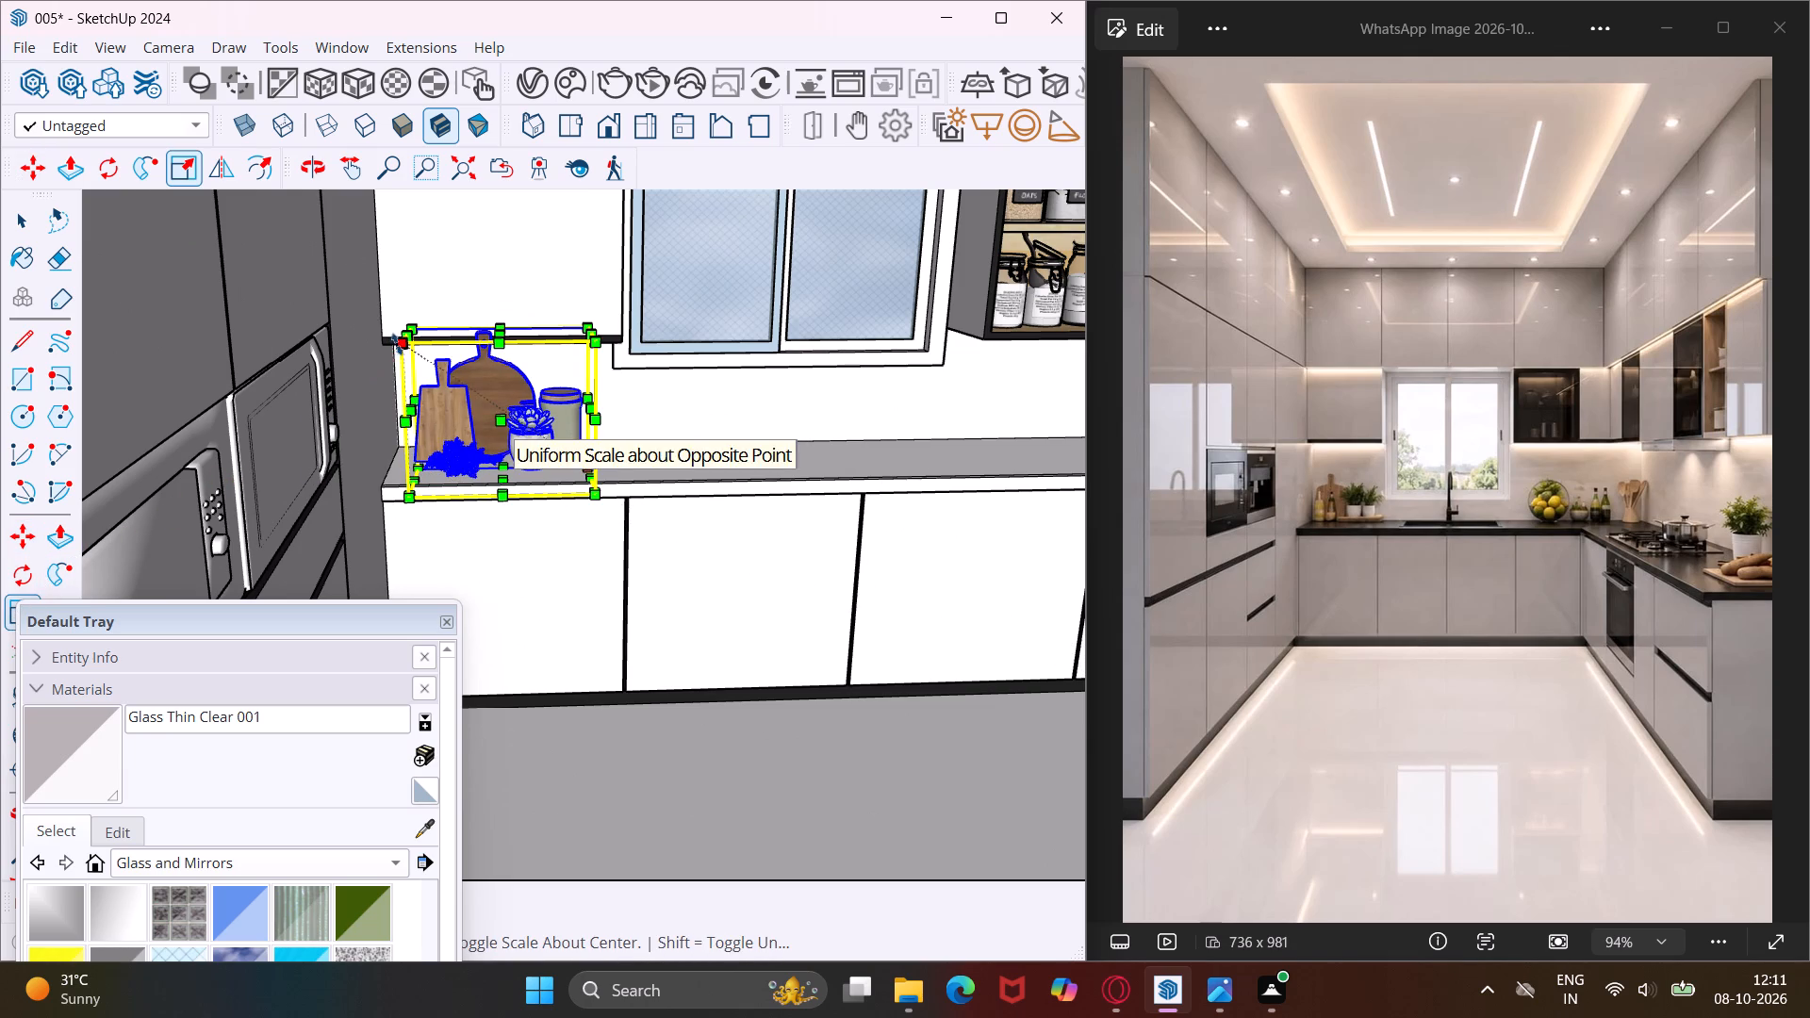
left_click_drag(397, 344, 465, 364)
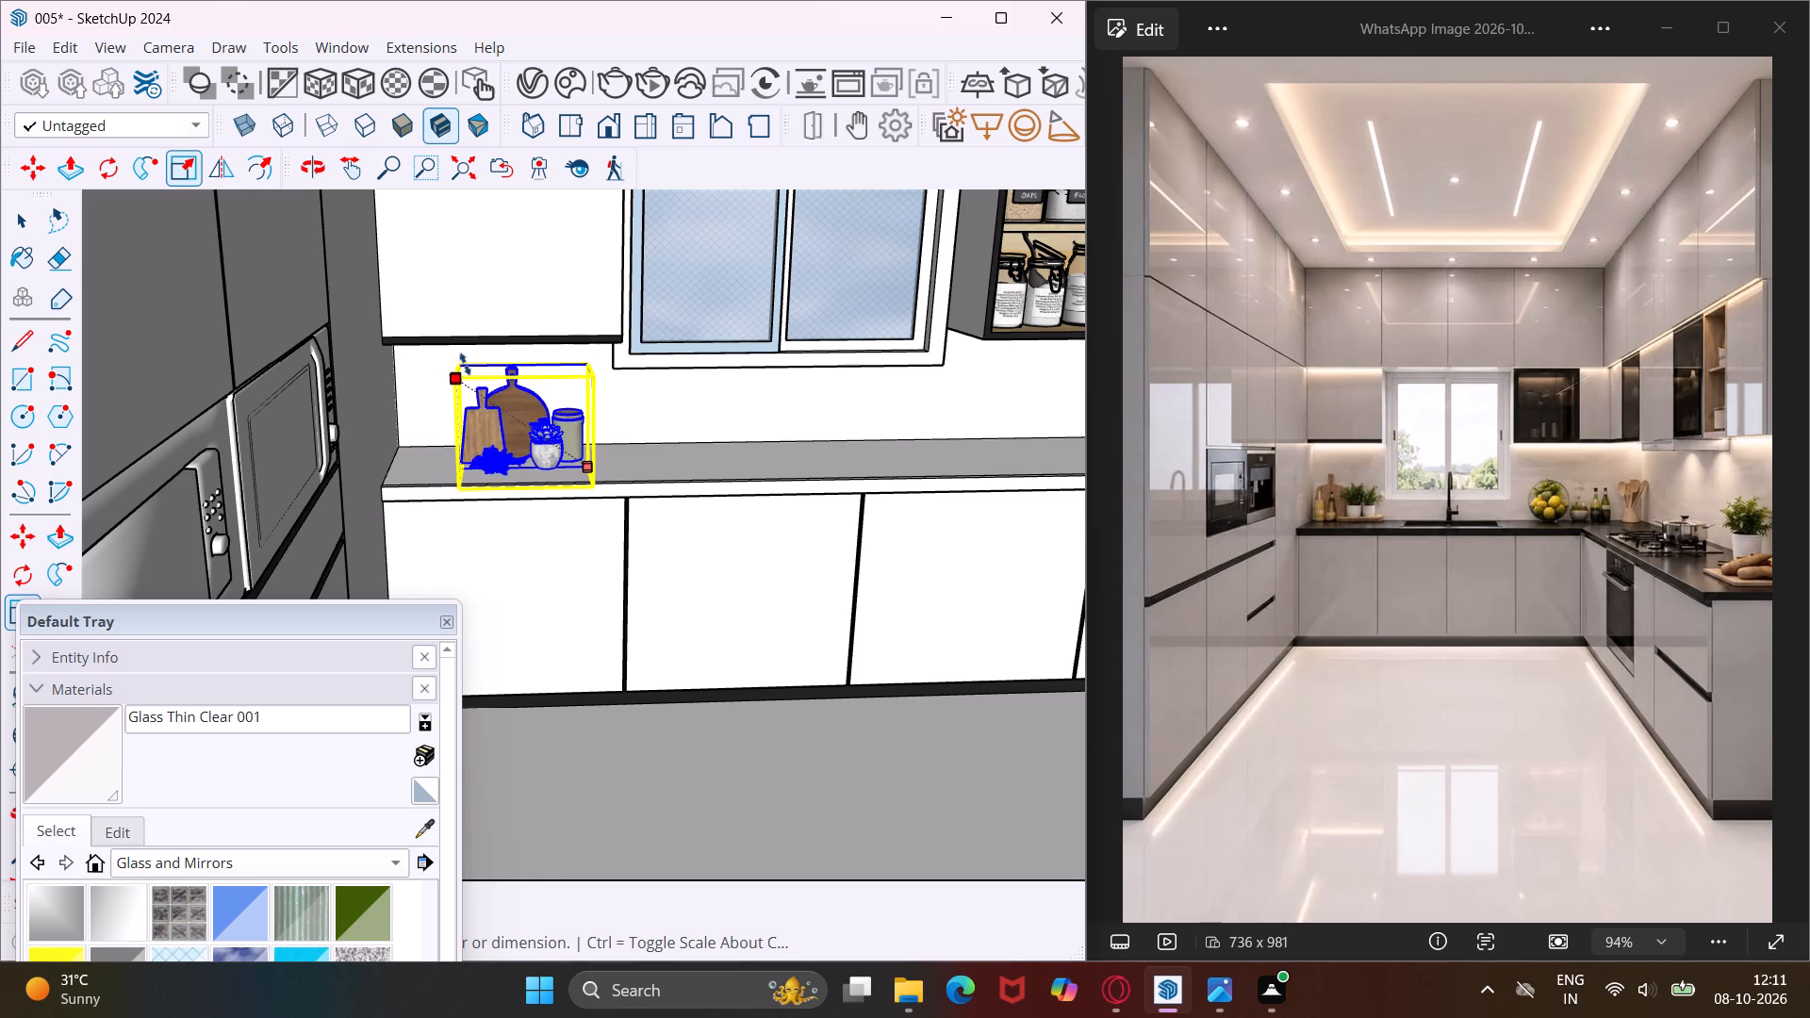
left_click_drag(465, 364, 477, 379)
Move the decor set by its lower rear corner back across the worktop towards the window wall.
middle_click_drag(581, 430, 524, 435)
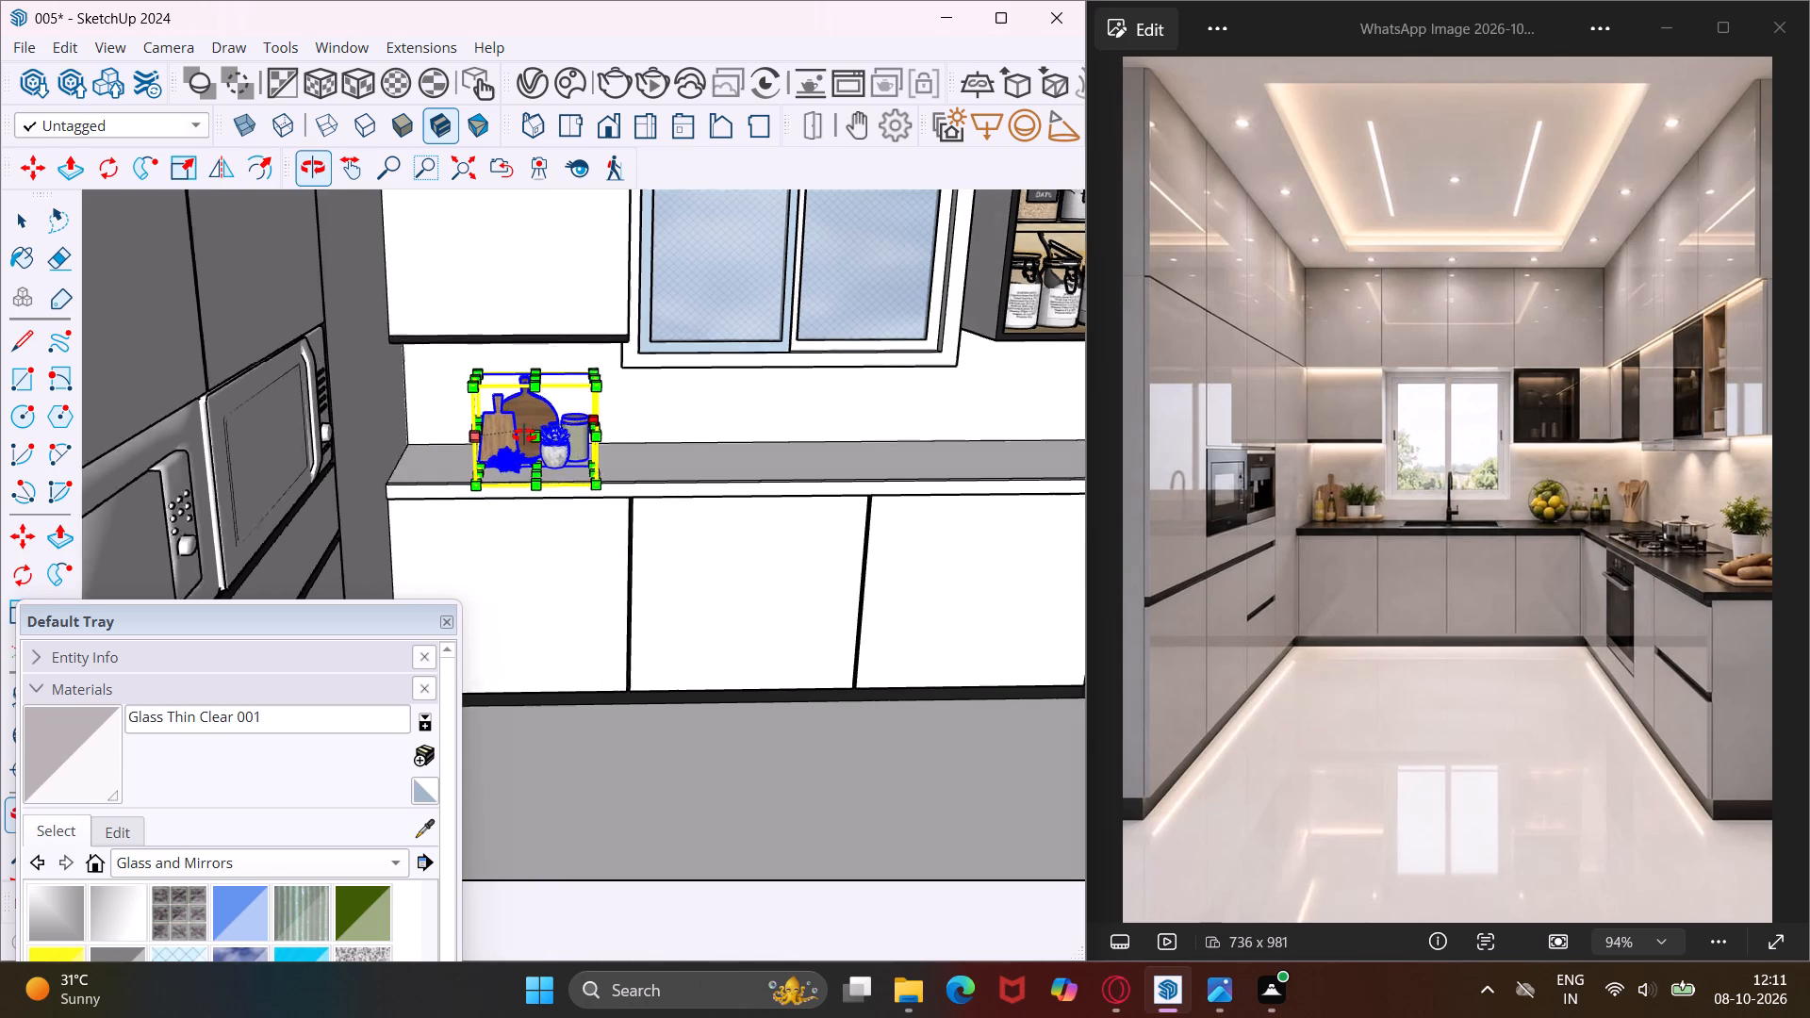
middle_click_drag(524, 435, 279, 475)
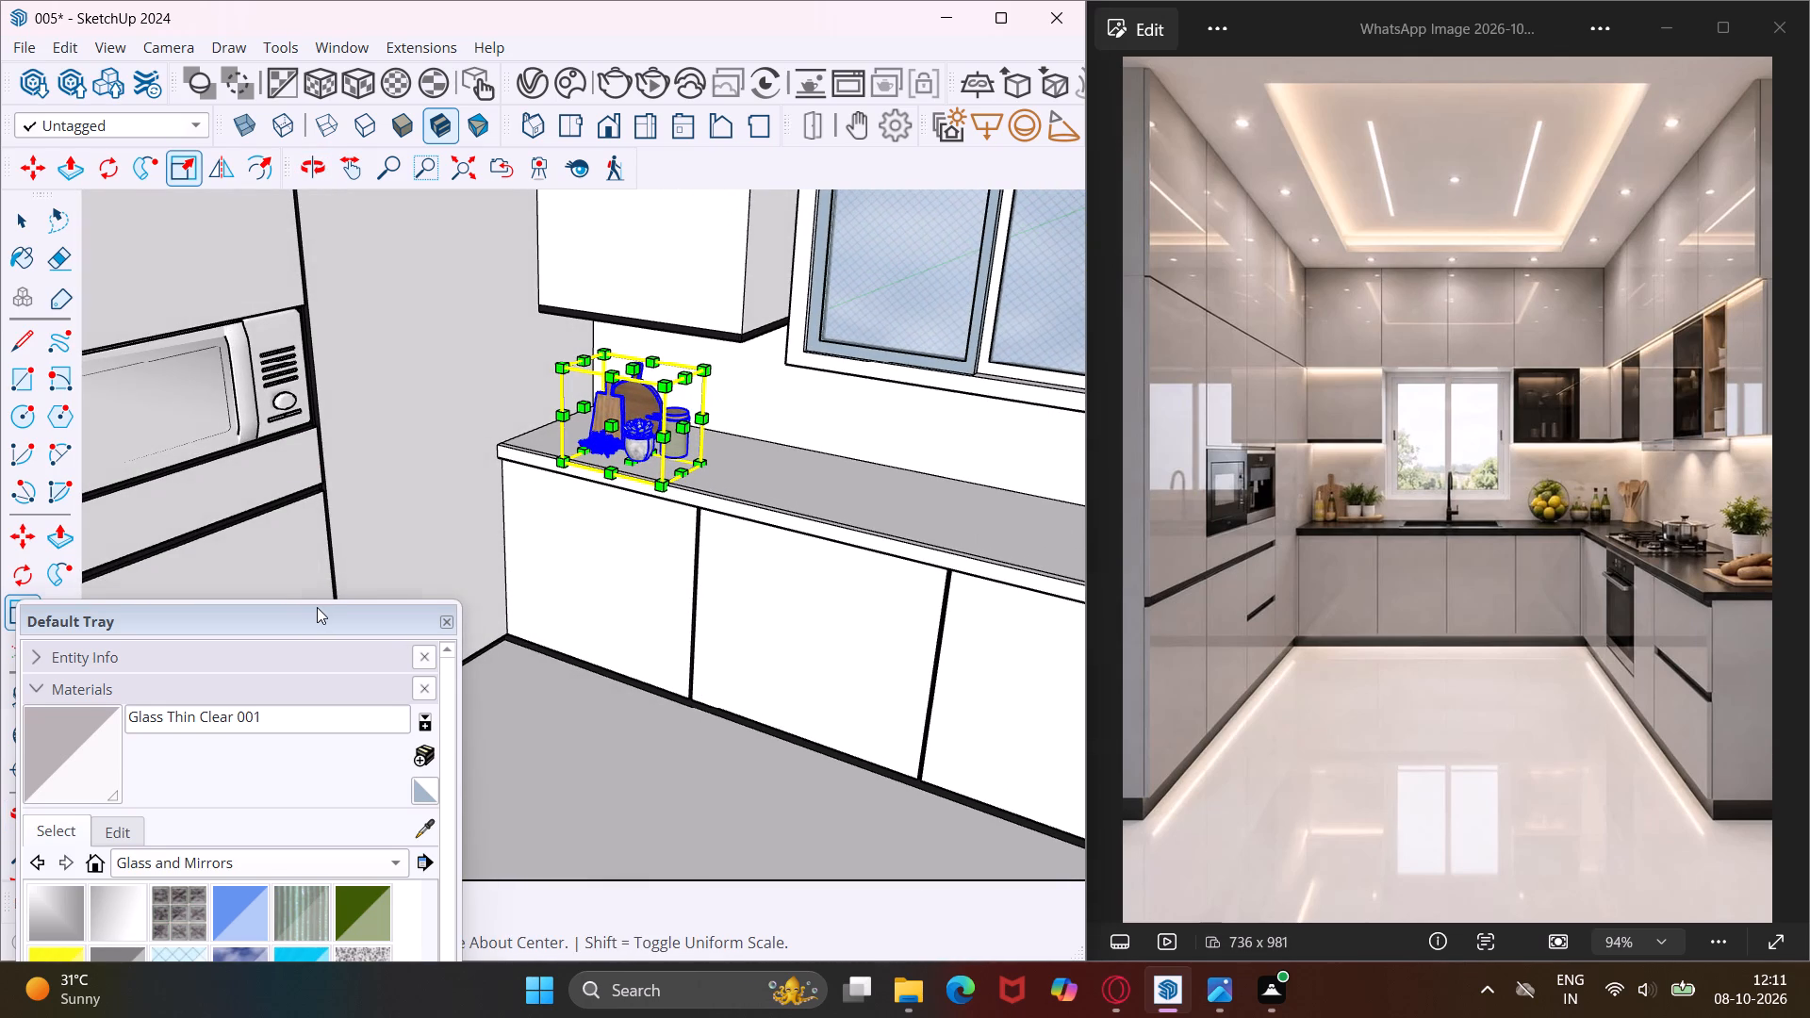
left_click_drag(317, 607, 390, 630)
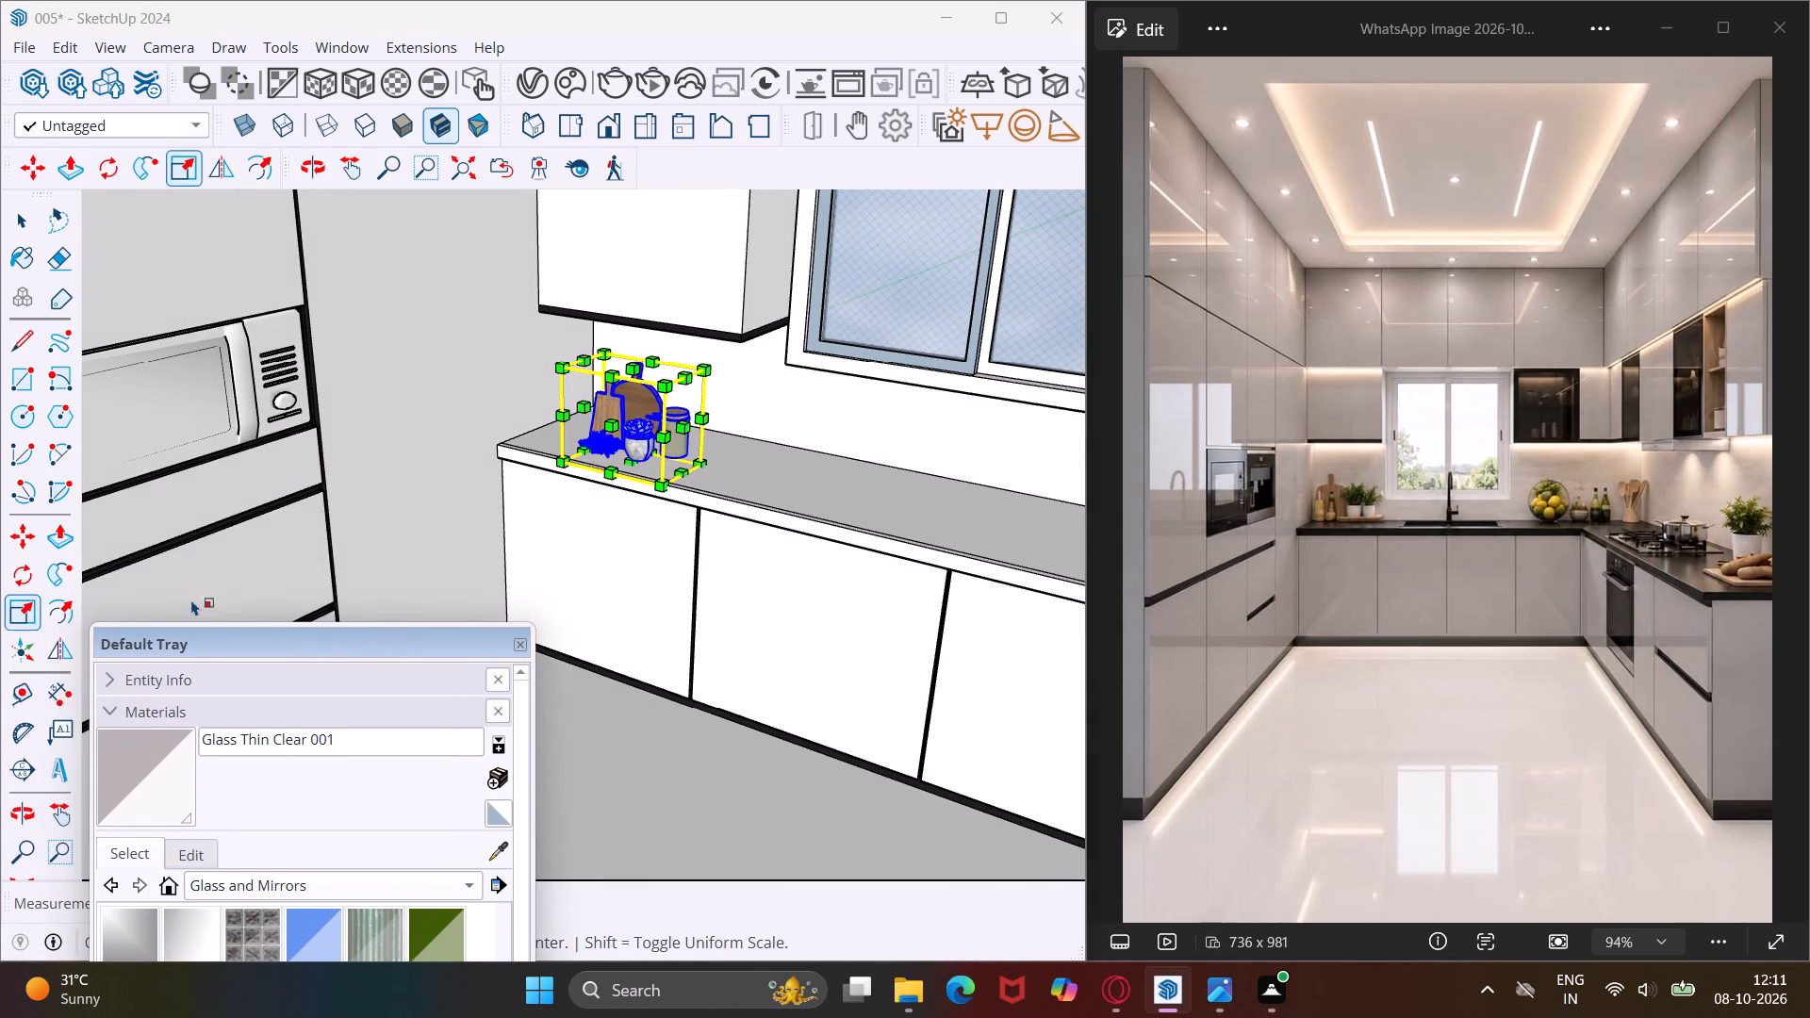
left_click(35, 542)
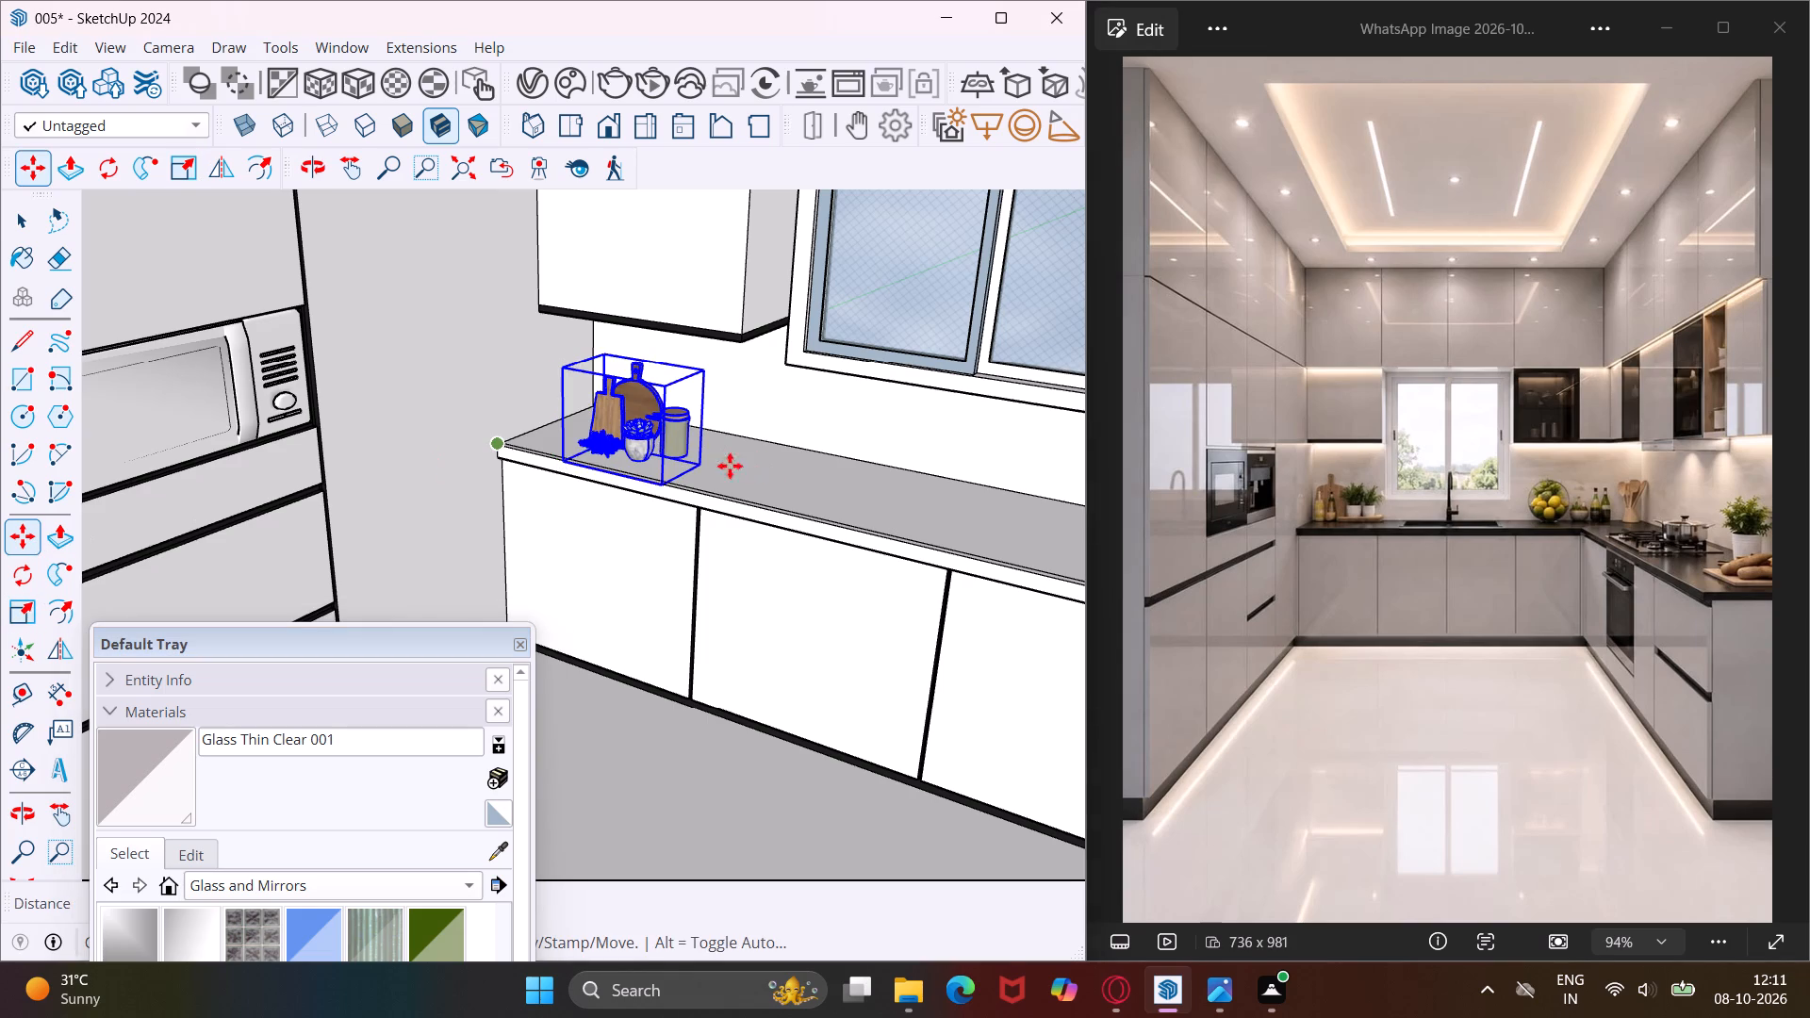
scroll(696, 468, "up", 13)
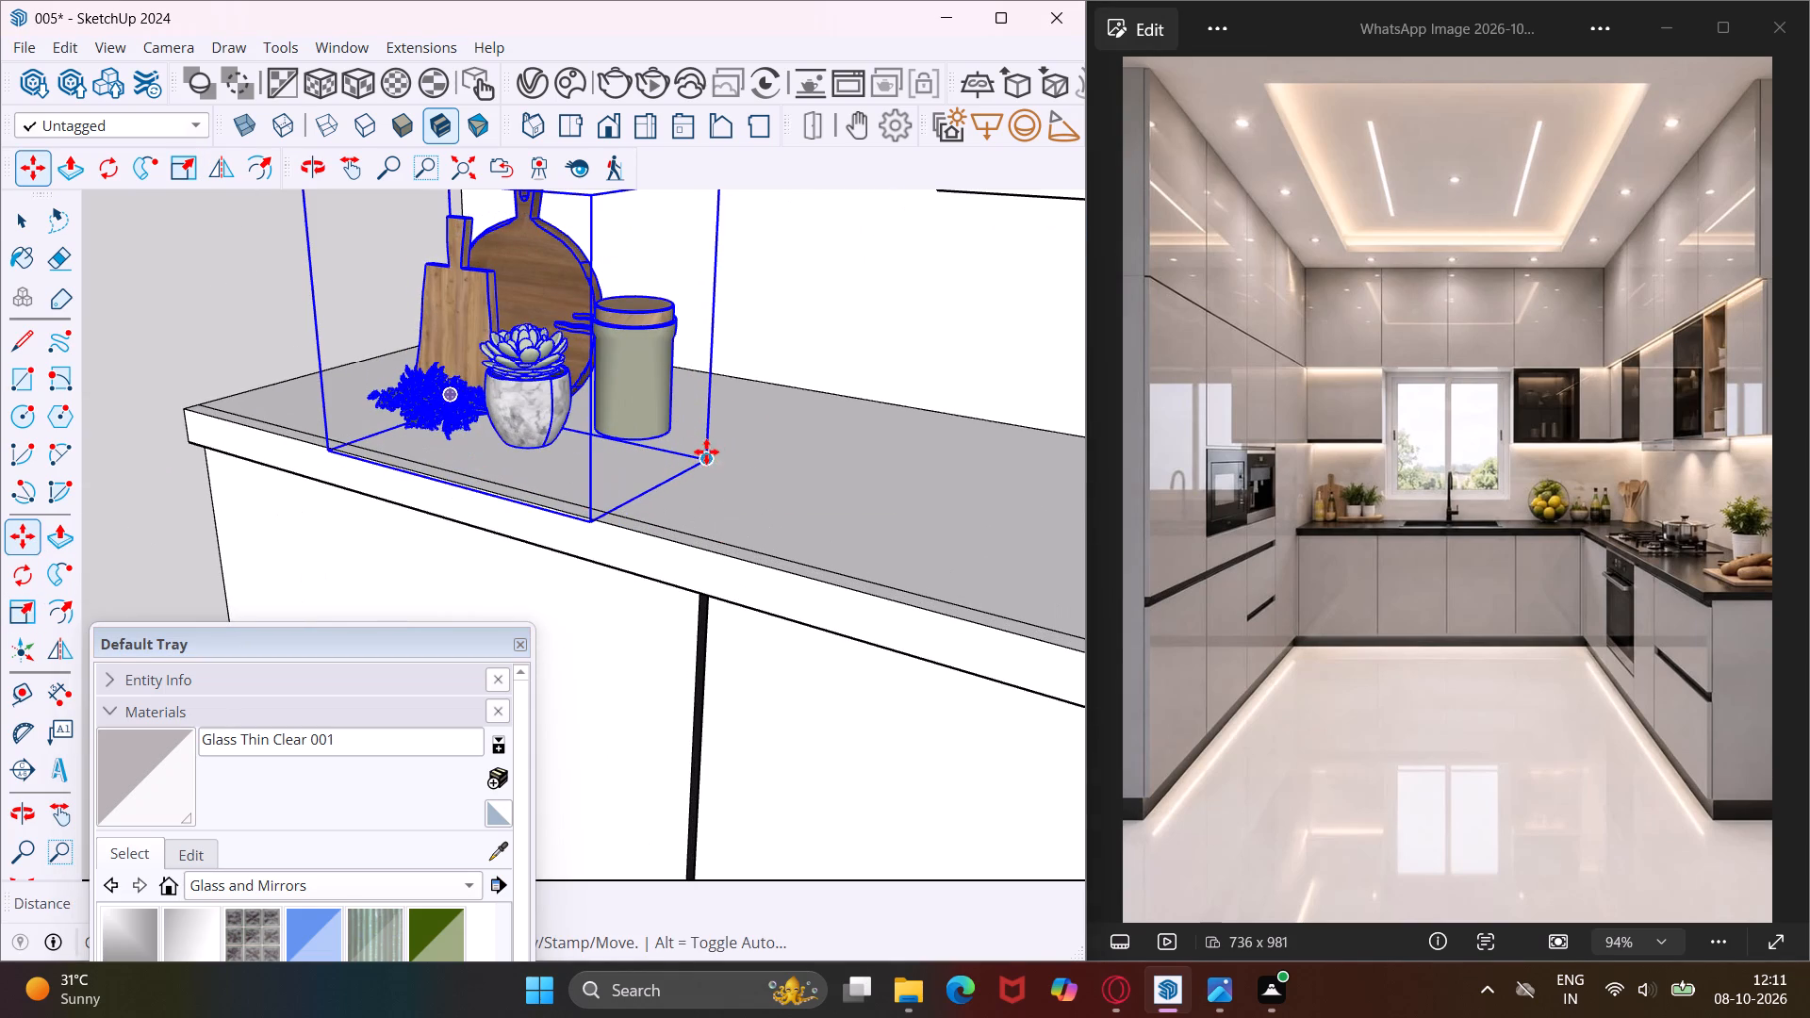
left_click(704, 459)
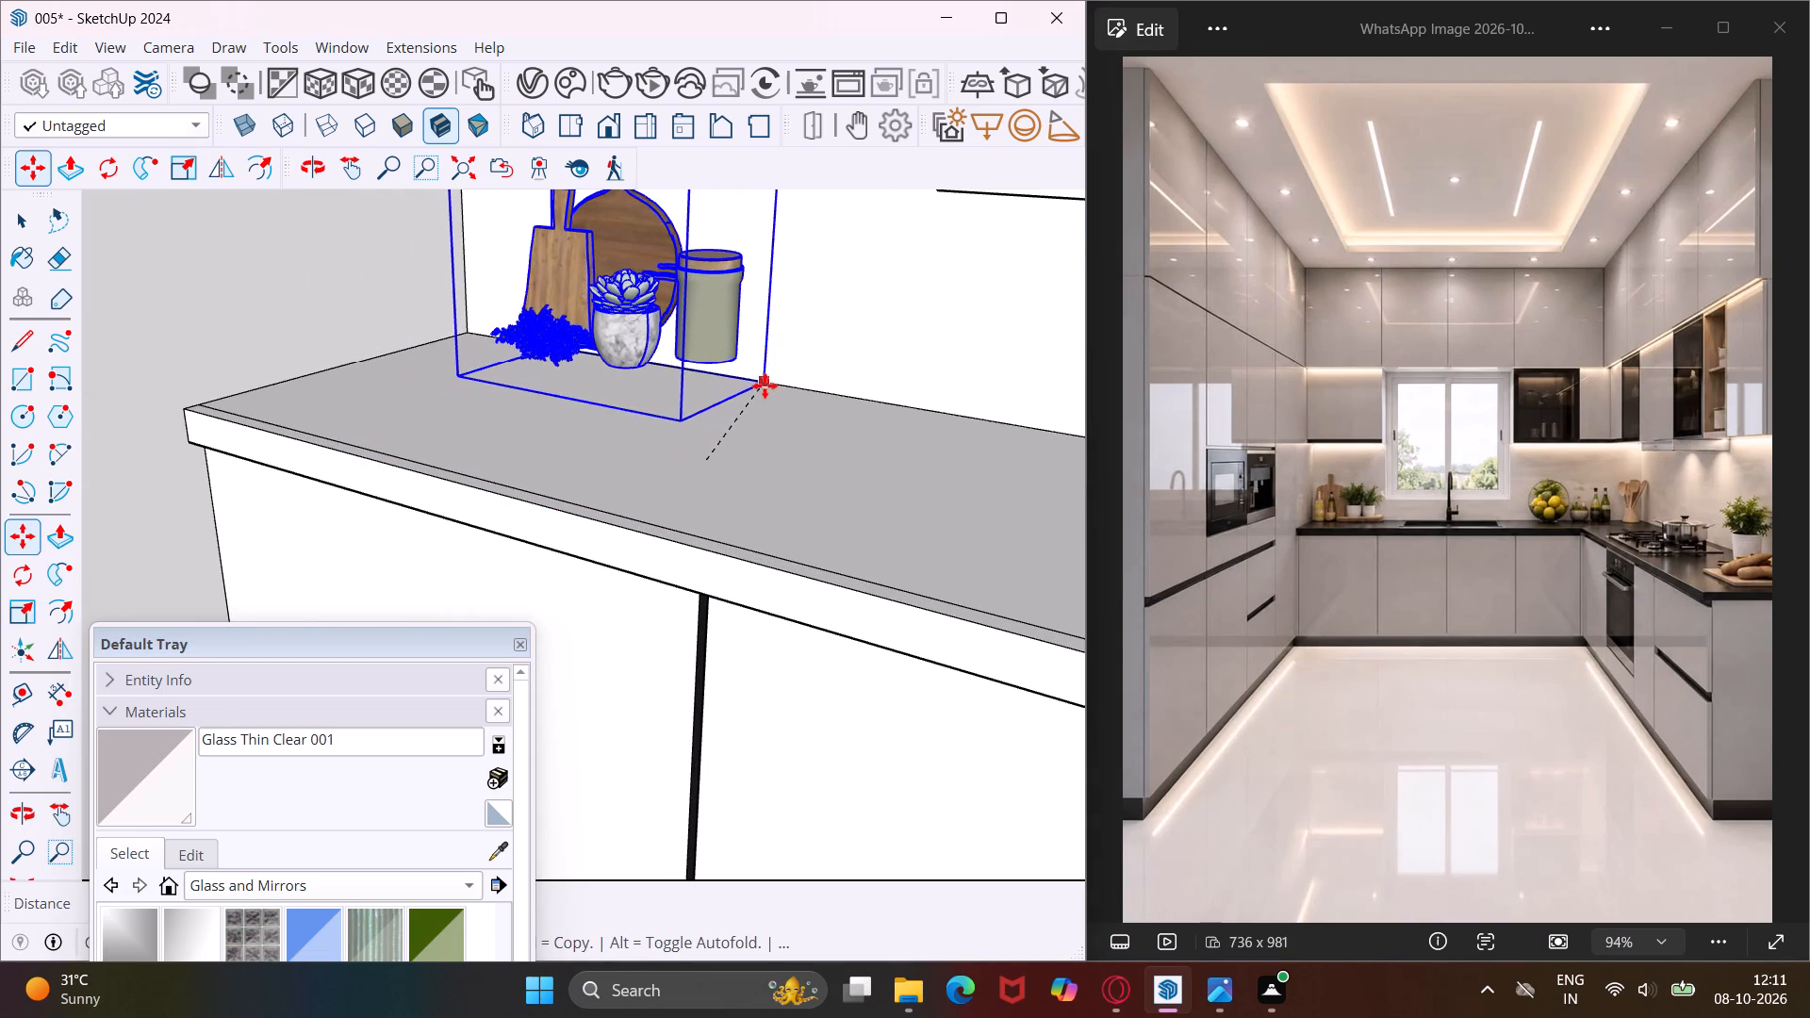
scroll(789, 395, "up", 5)
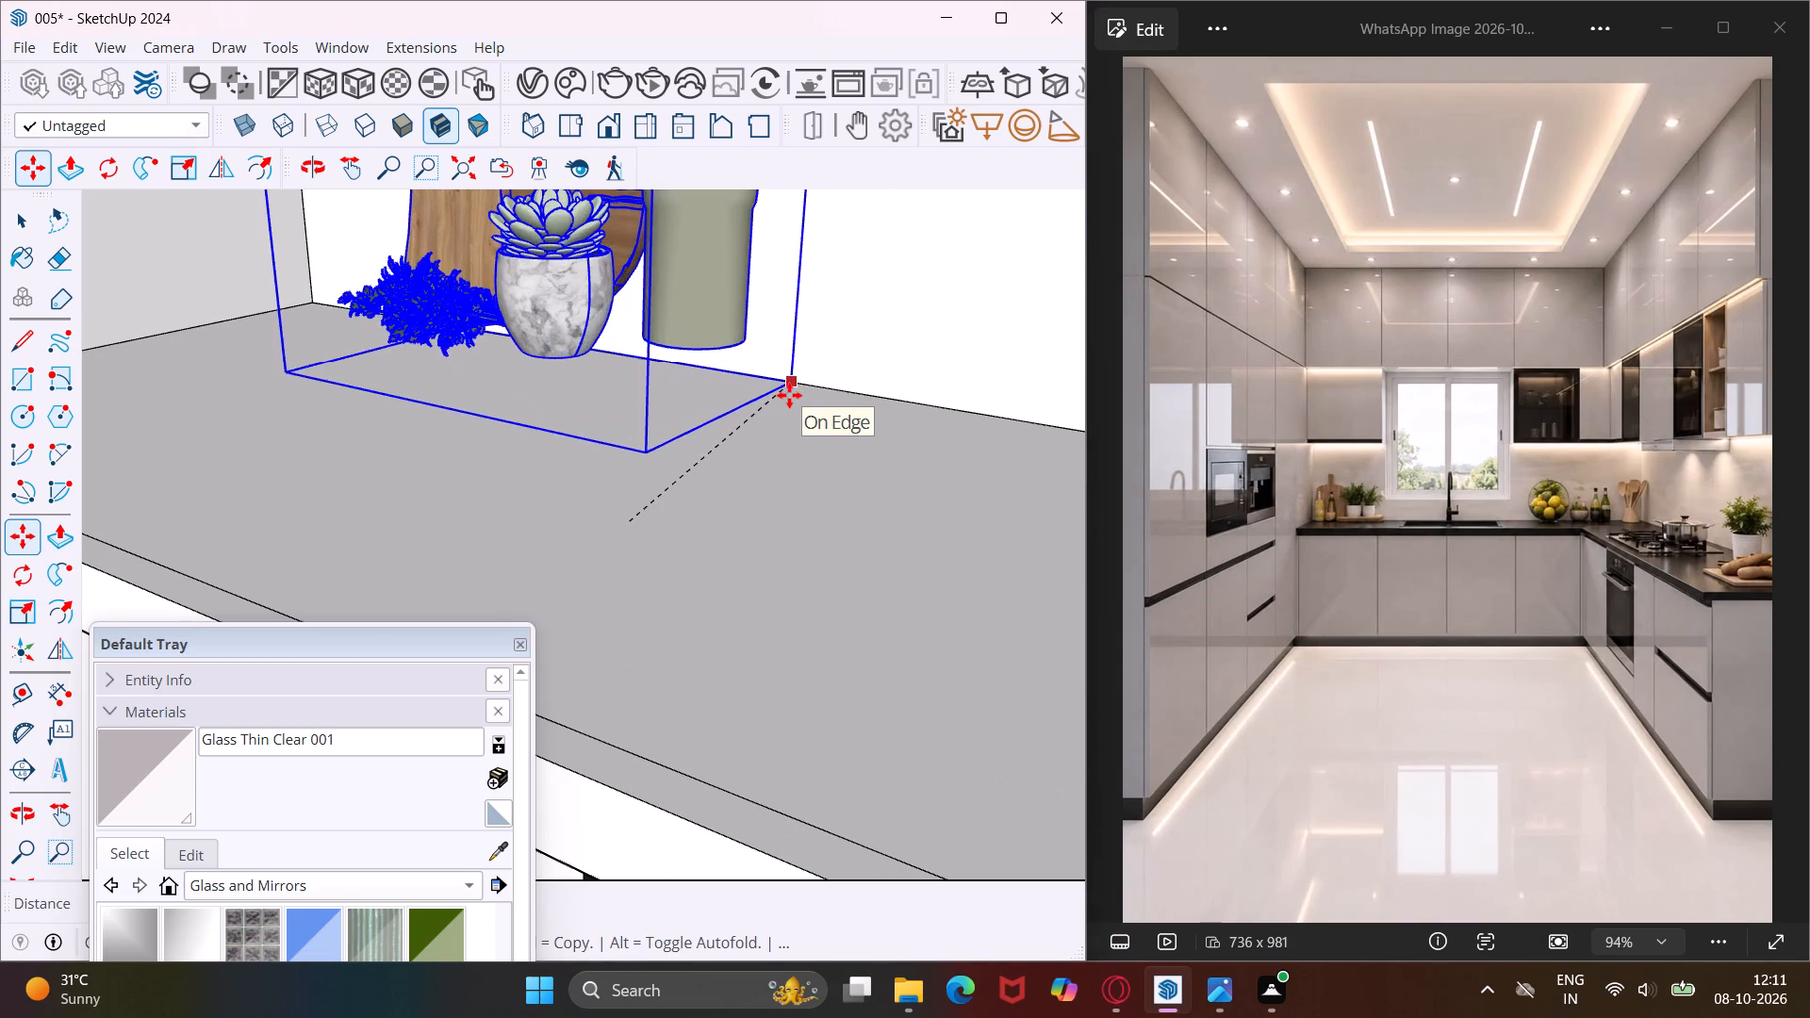
left_click(749, 445)
Lower the chopping-board decor set vertically so its items sit on the worktop surface.
scroll(669, 415, "up", 3)
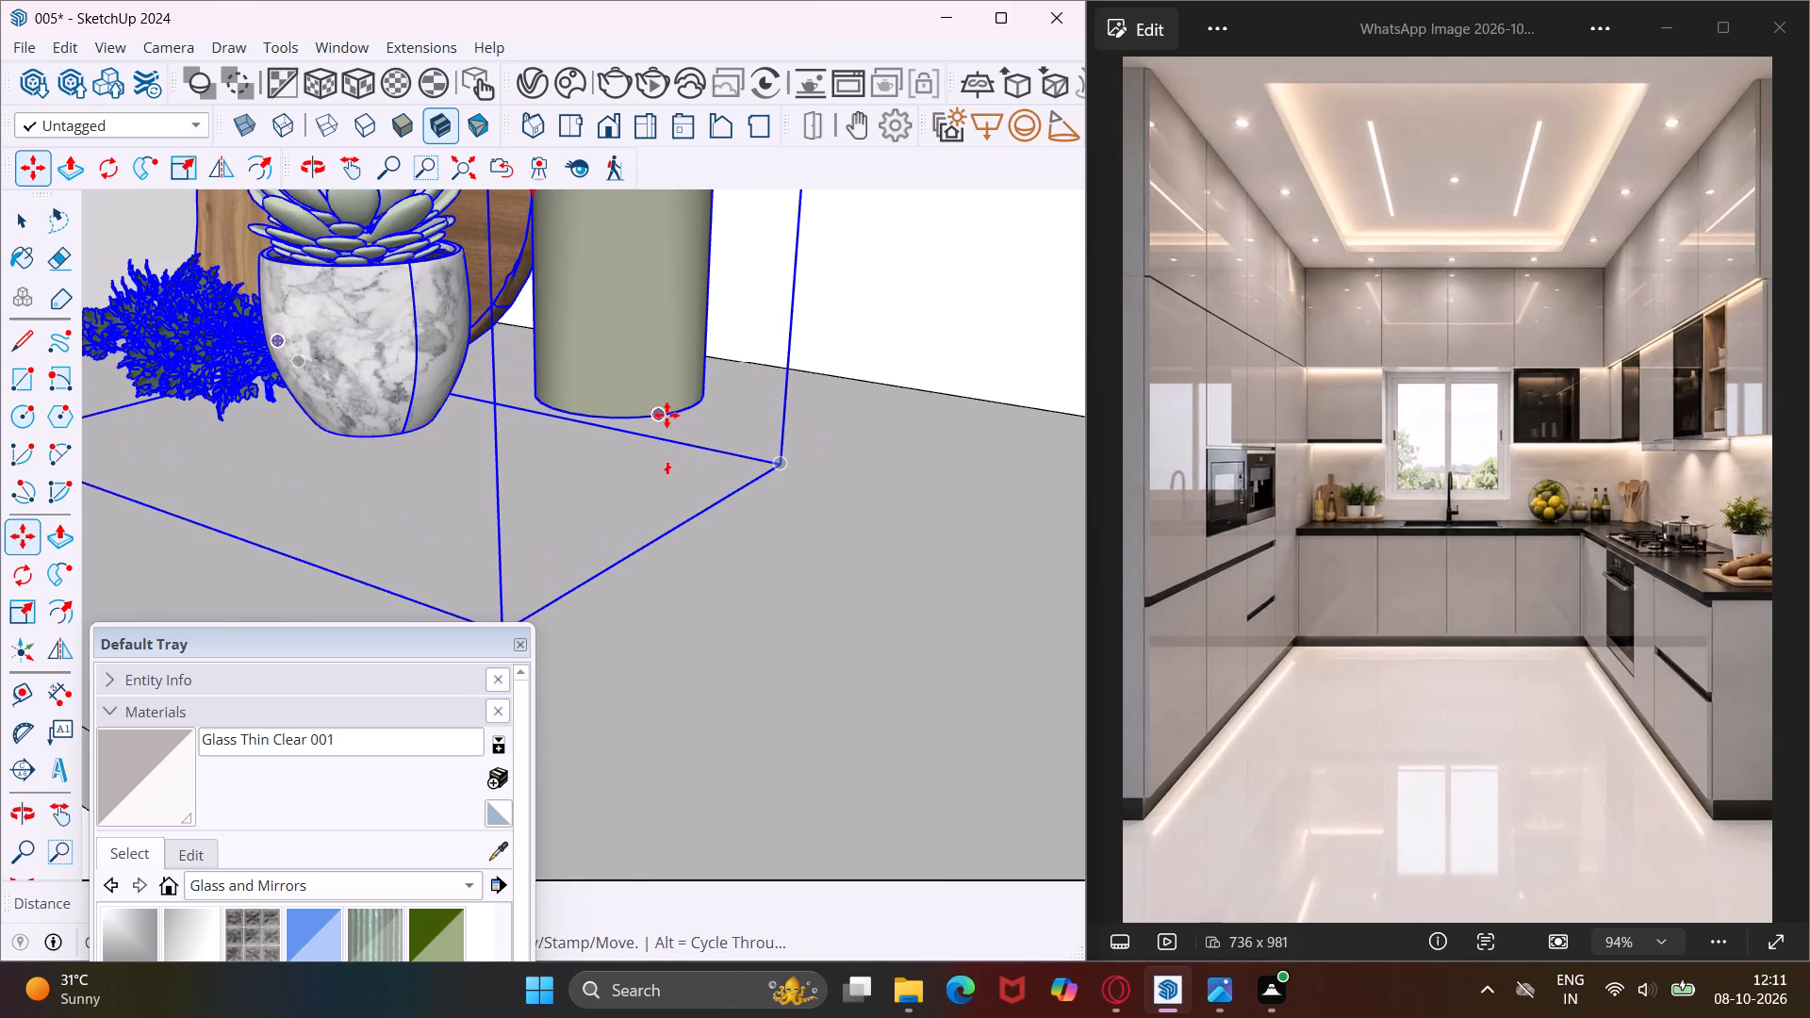
left_click(633, 419)
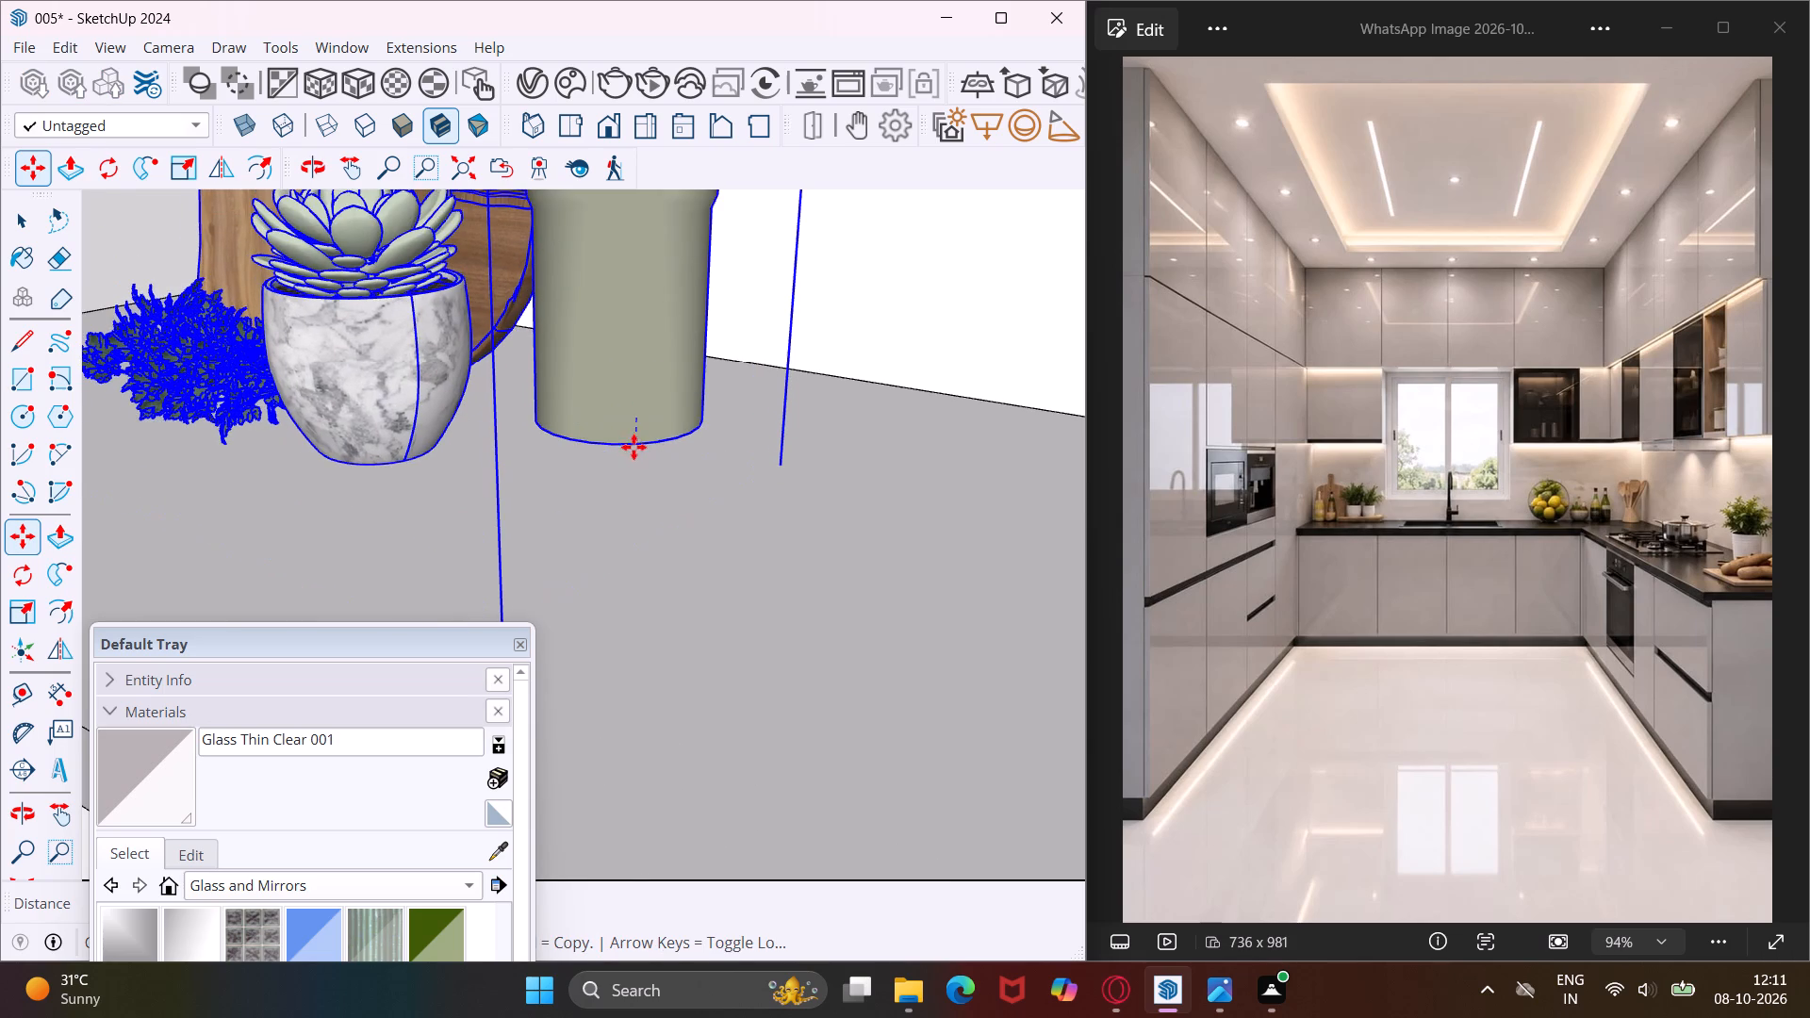
left_click(639, 467)
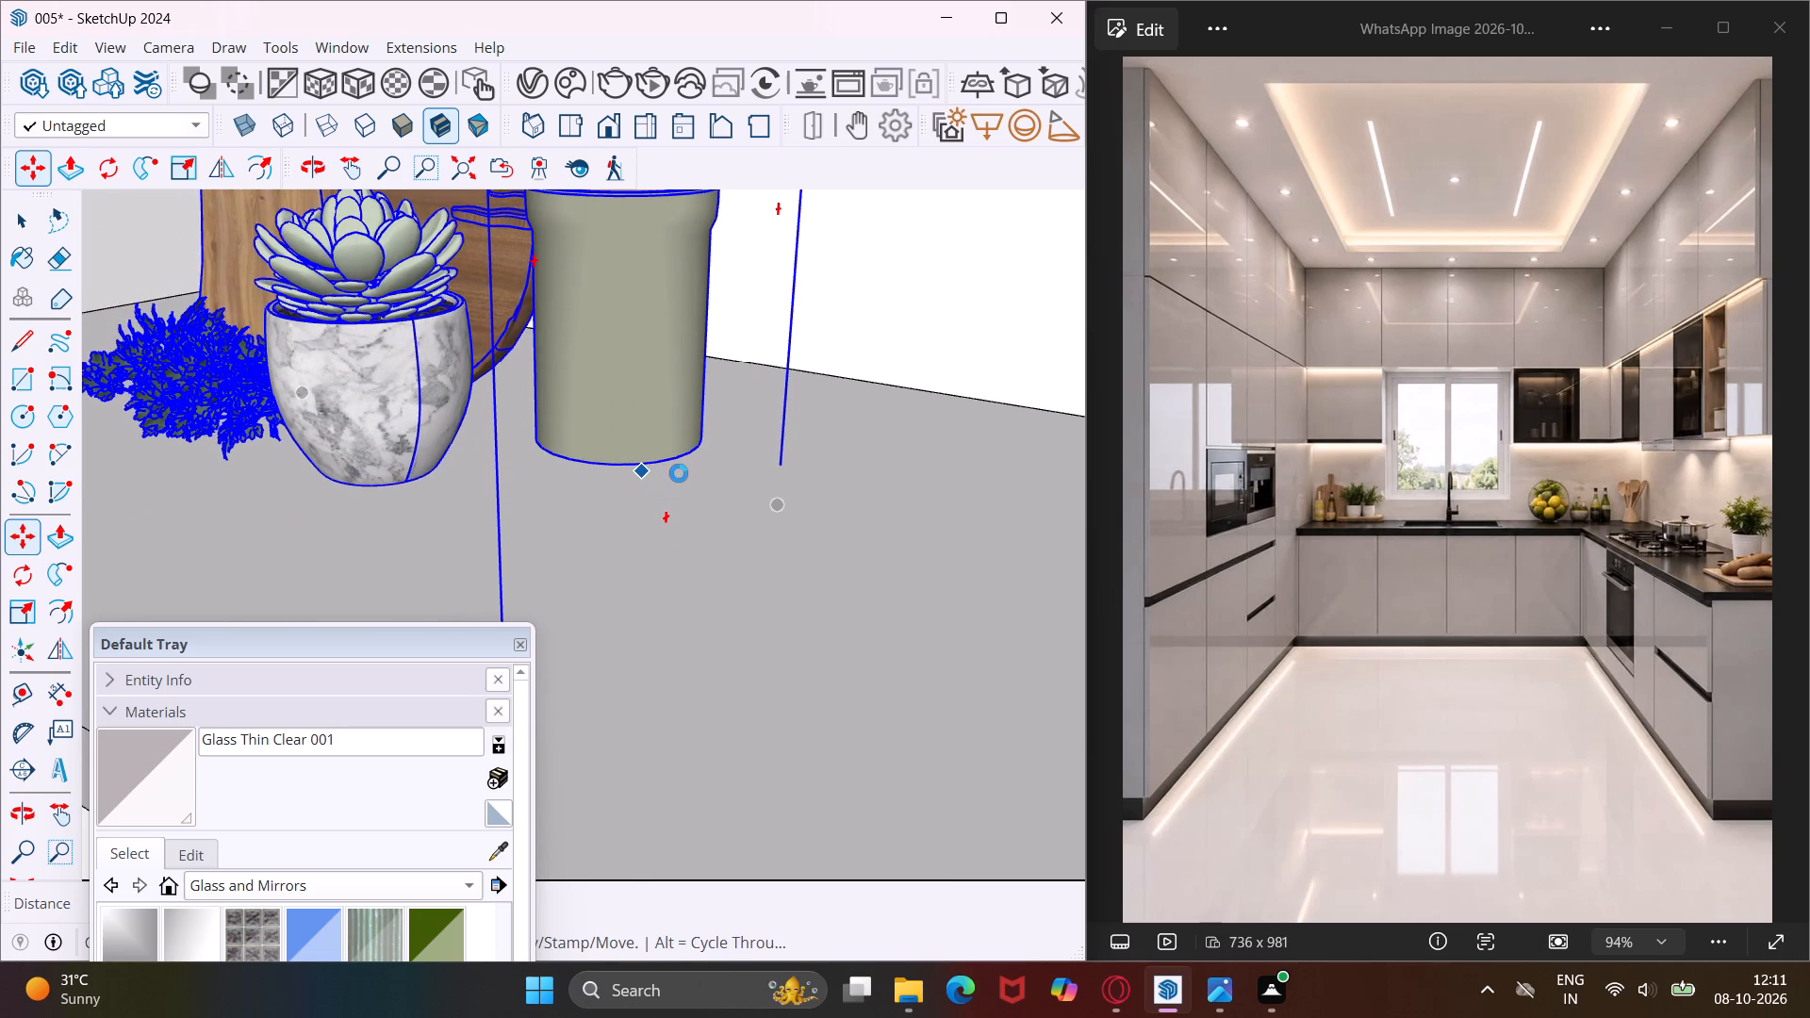
scroll(679, 473, "up", 1)
middle_click_drag(679, 473, 593, 489)
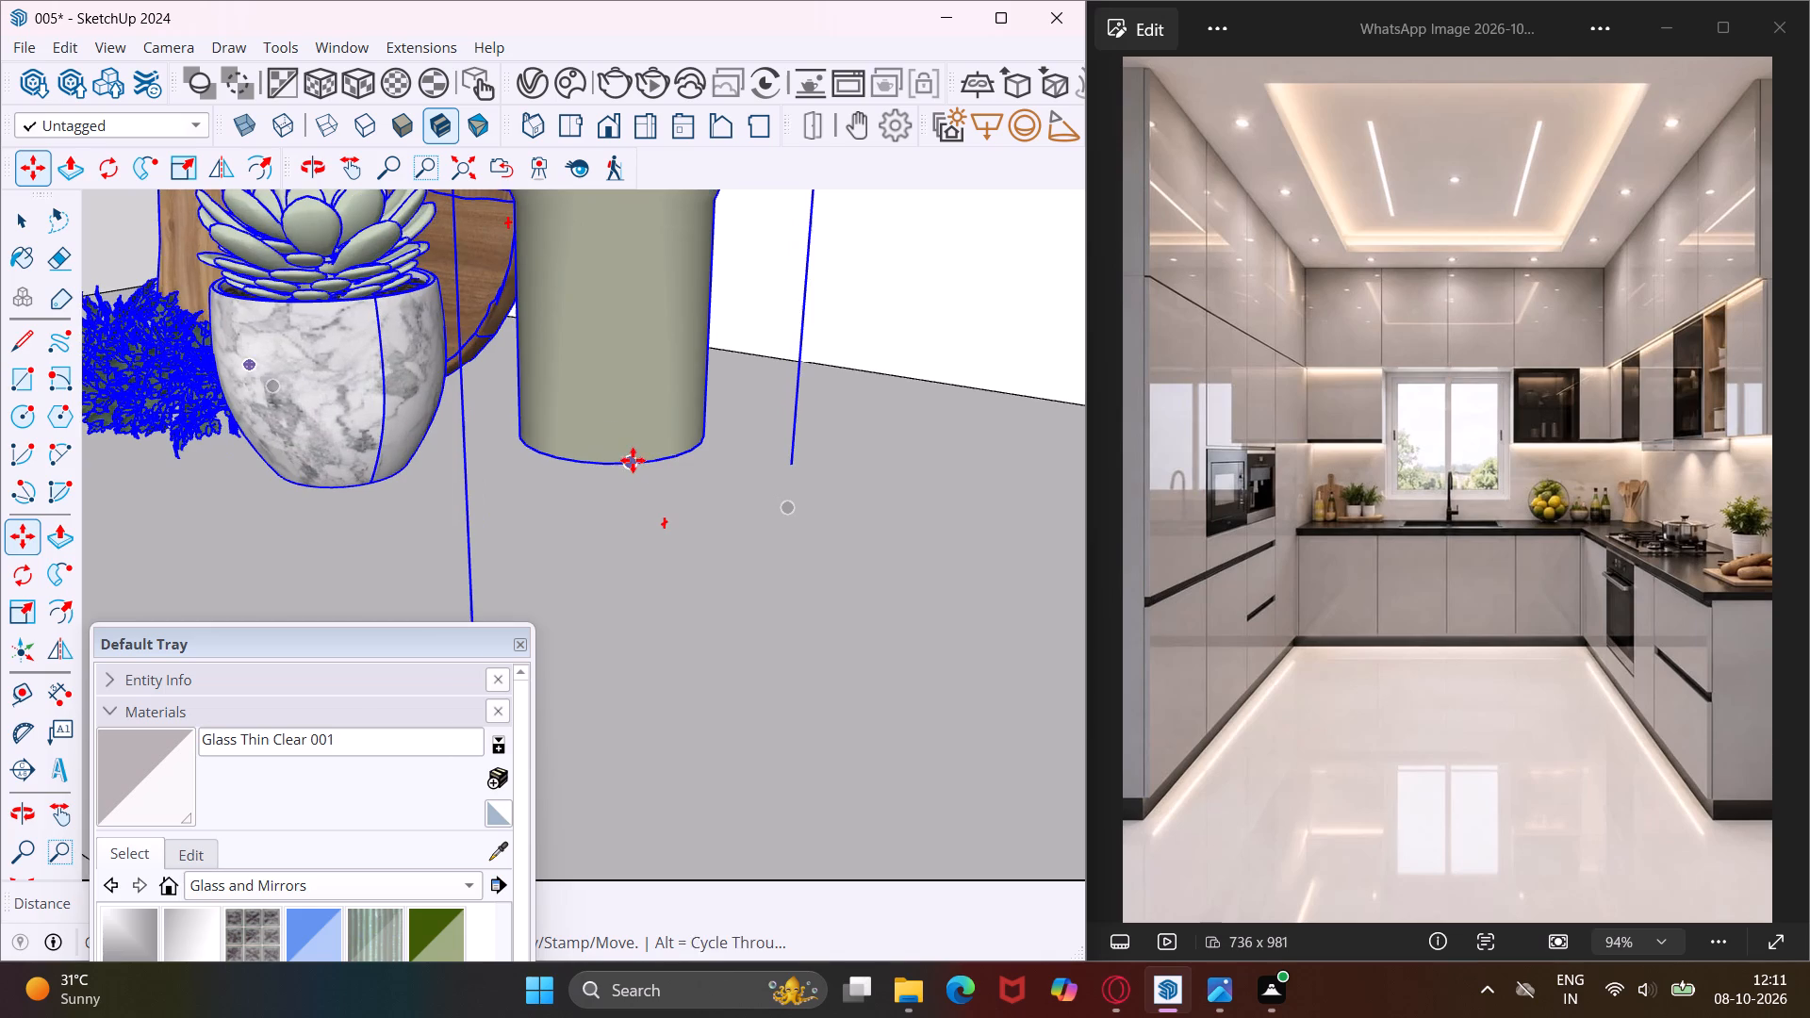
middle_click_drag(679, 461, 447, 359)
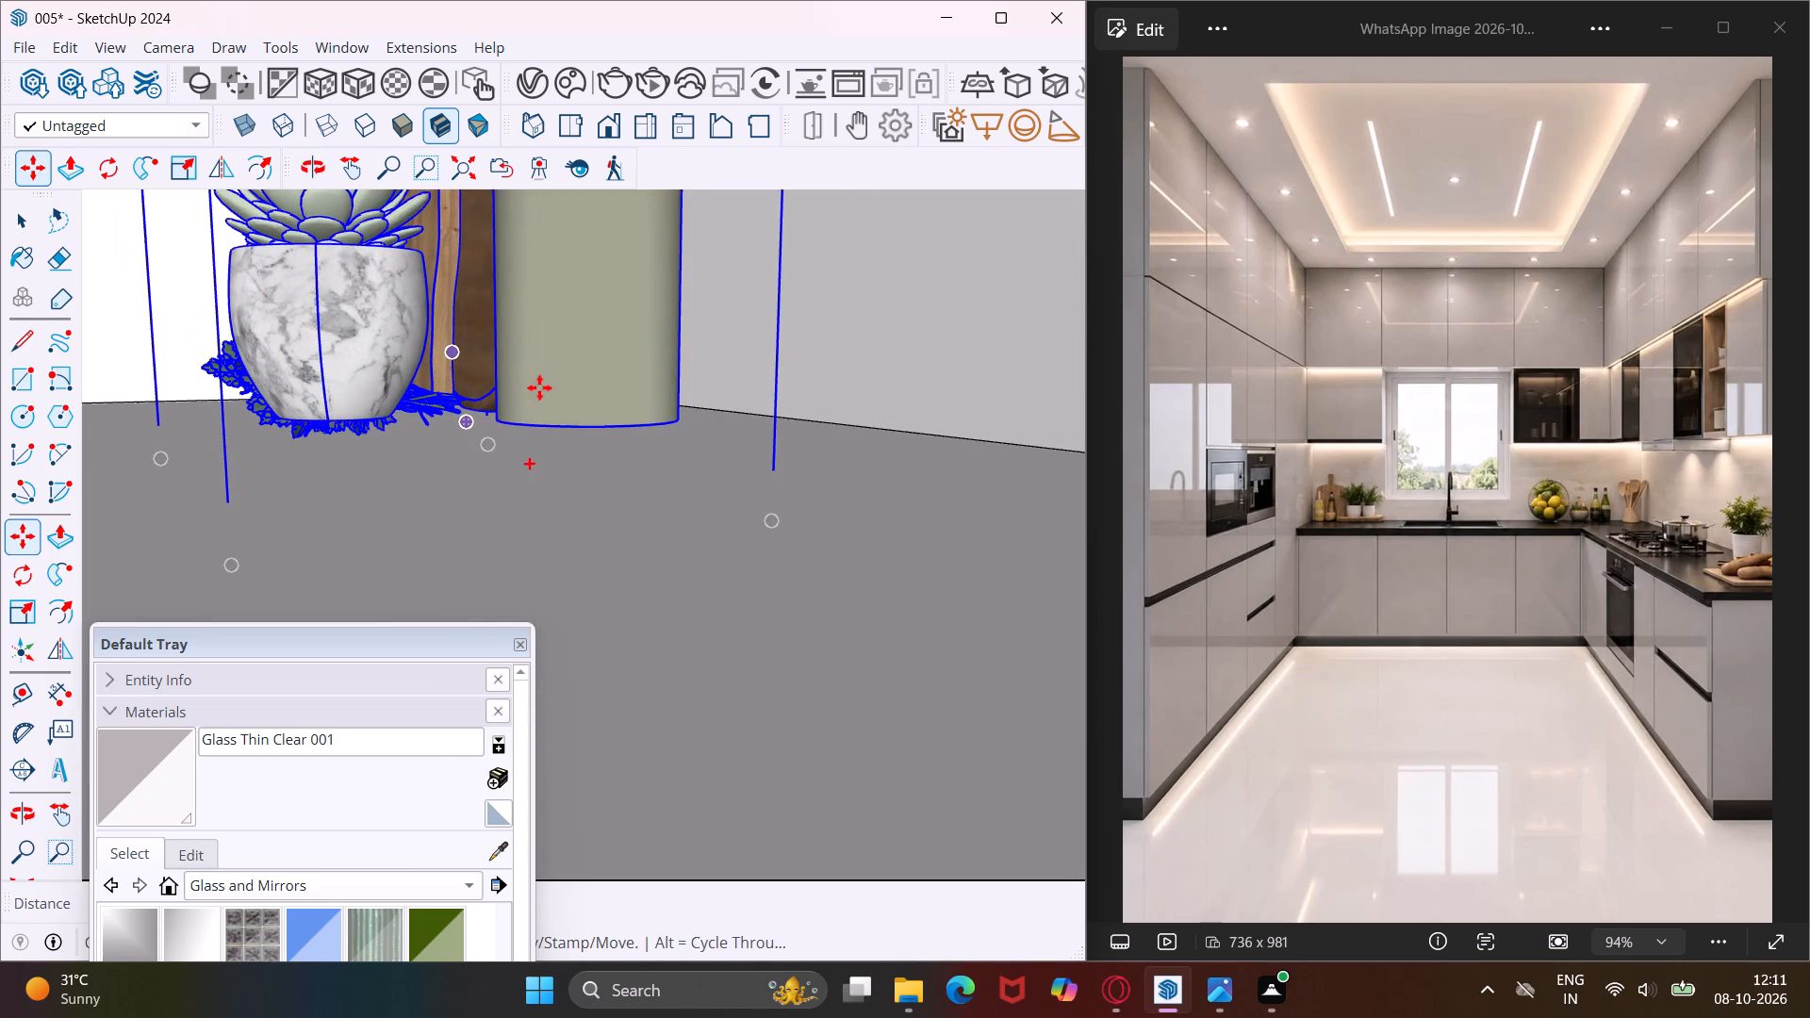
left_click(604, 428)
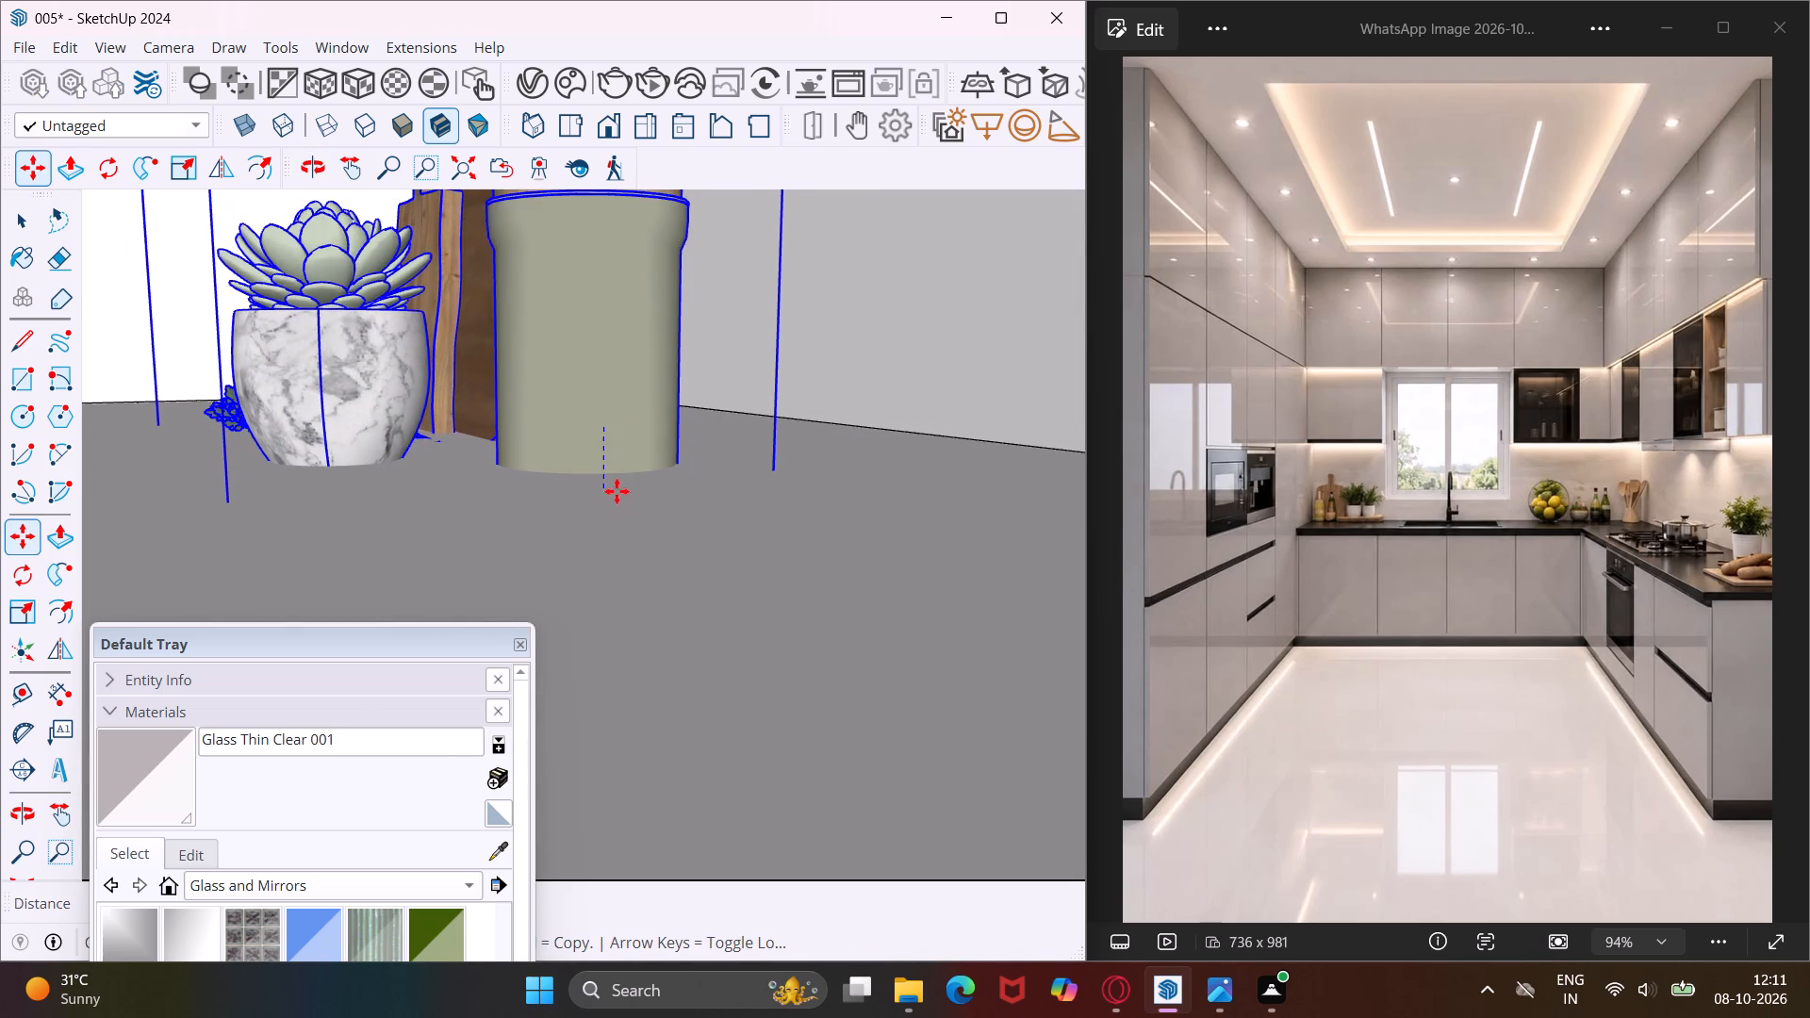
left_click(609, 469)
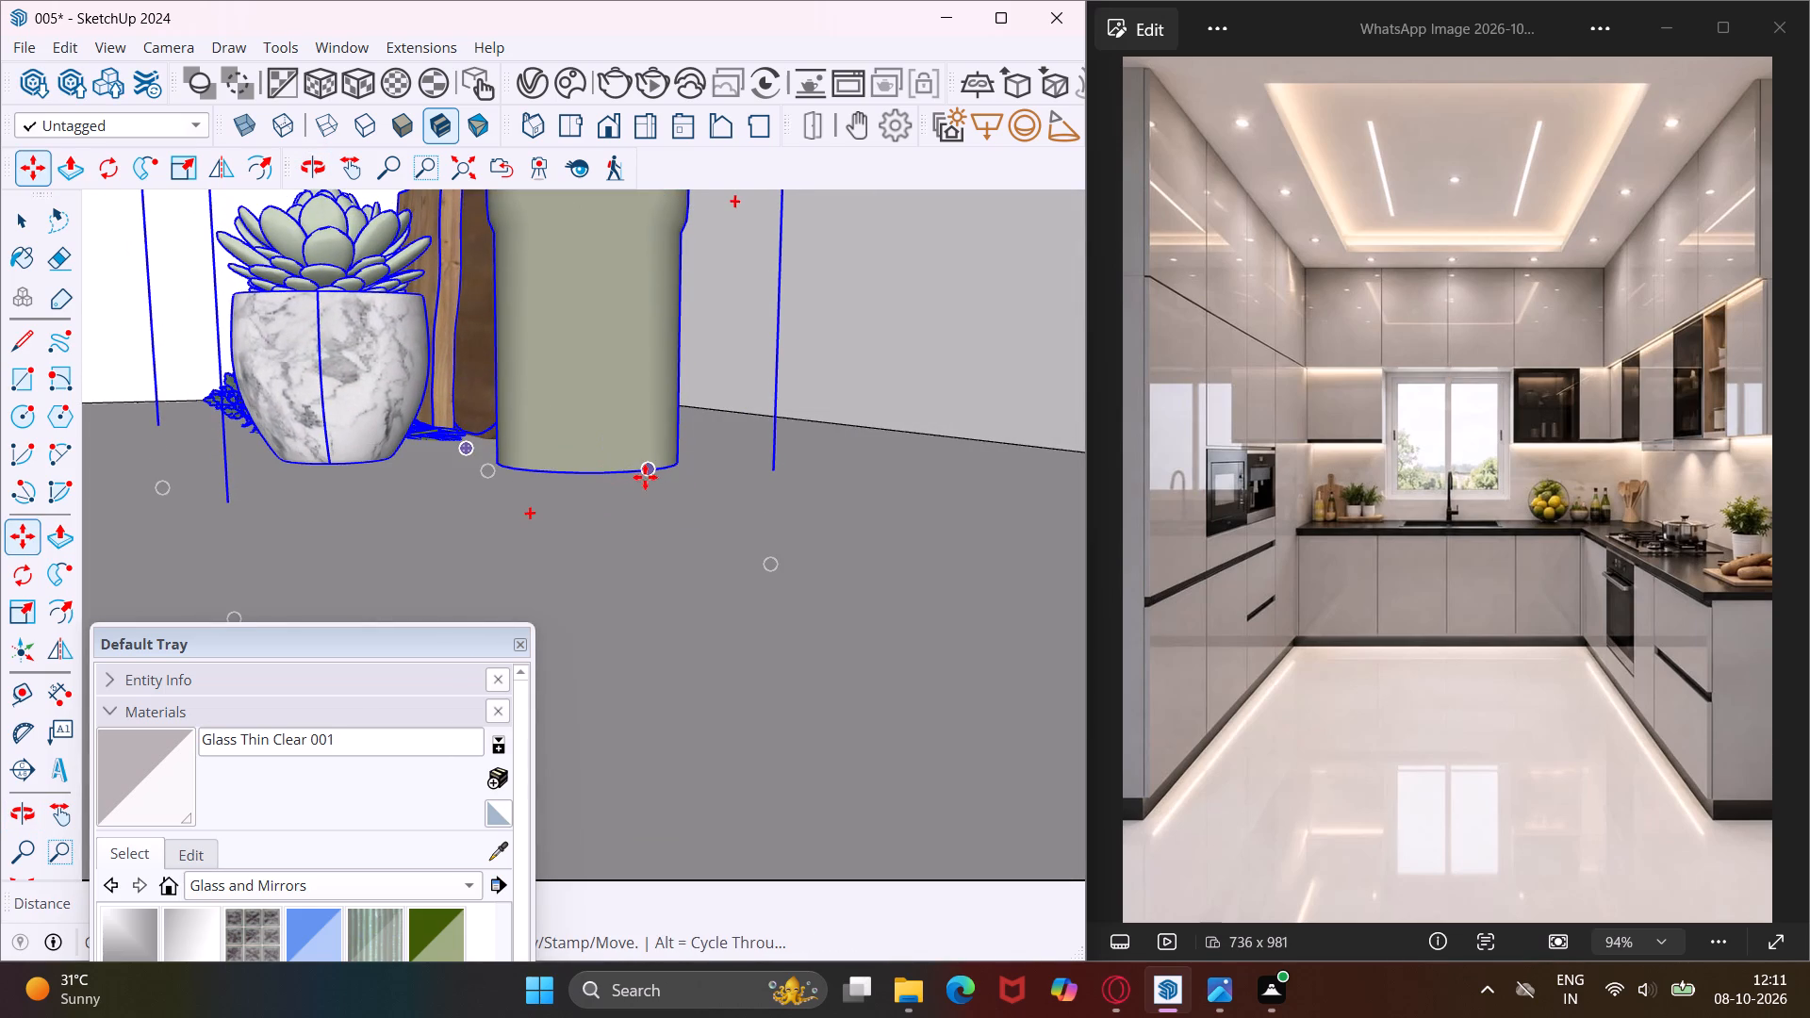
Slide the chopping-board decor set further back across the worktop towards the window wall, and leave it deselected.
left_click(656, 511)
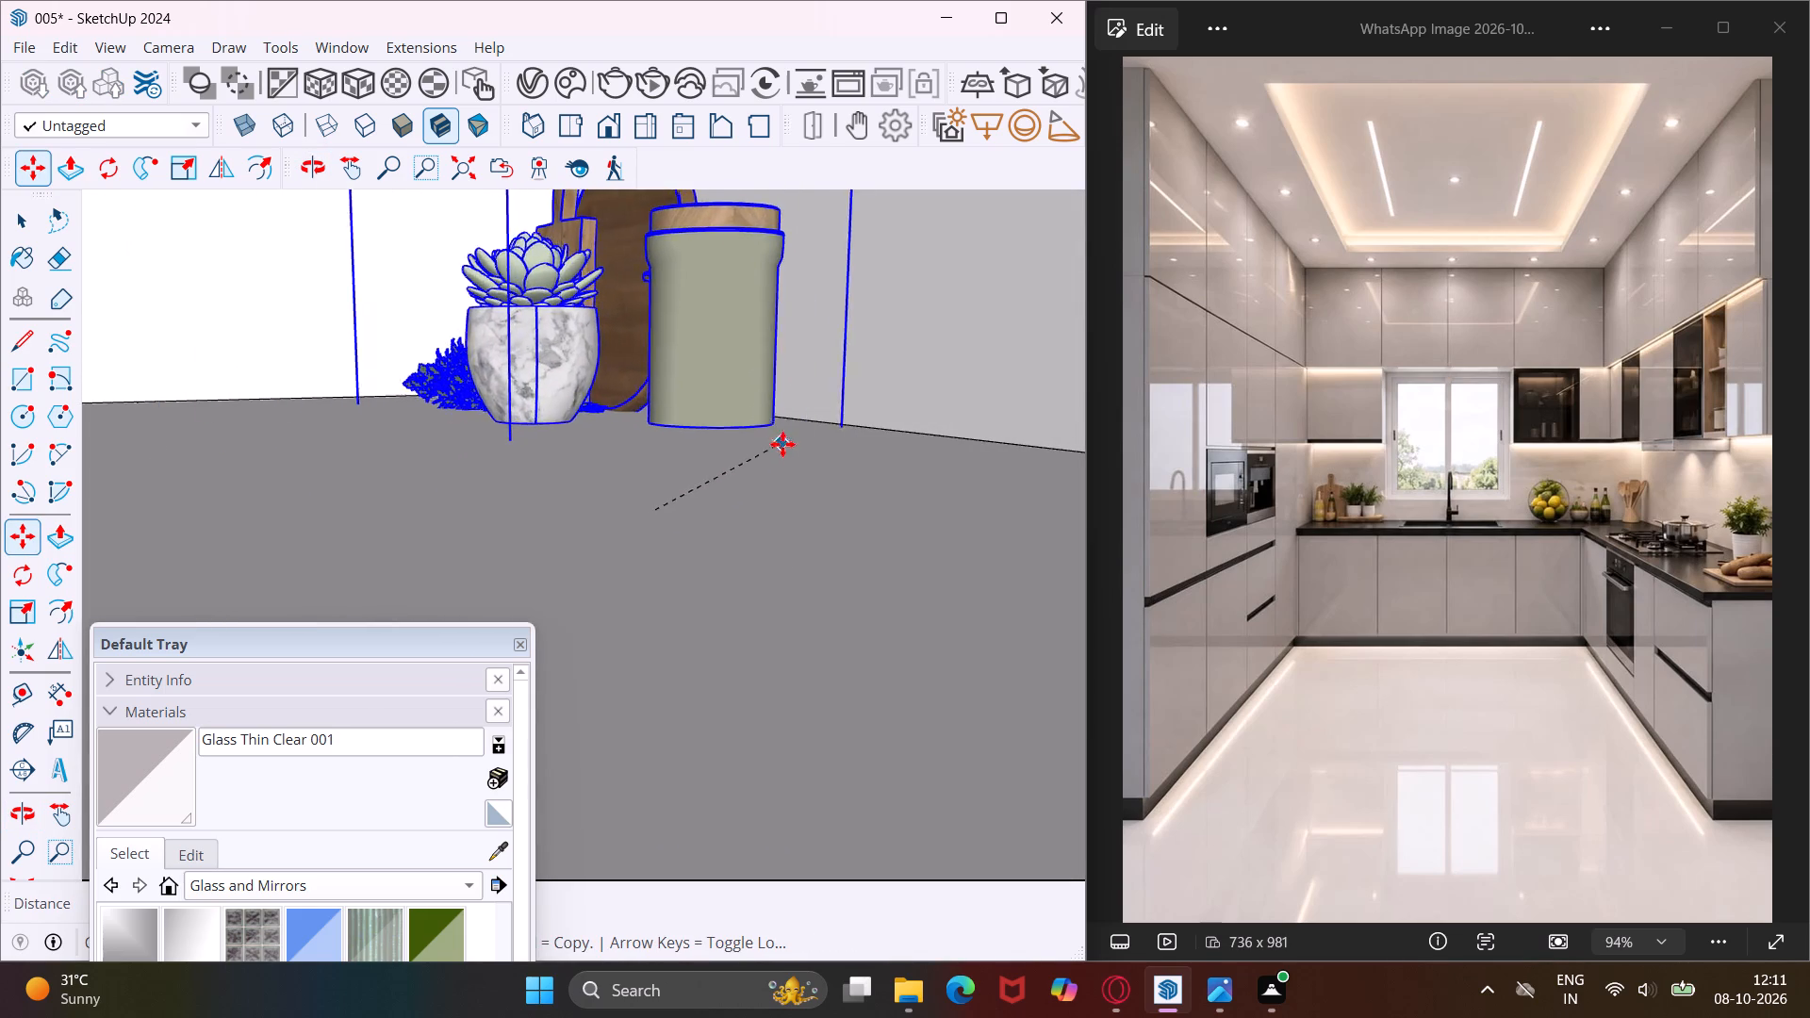
left_click(788, 449)
middle_click_drag(788, 449, 978, 474)
scroll(782, 468, "down", 8)
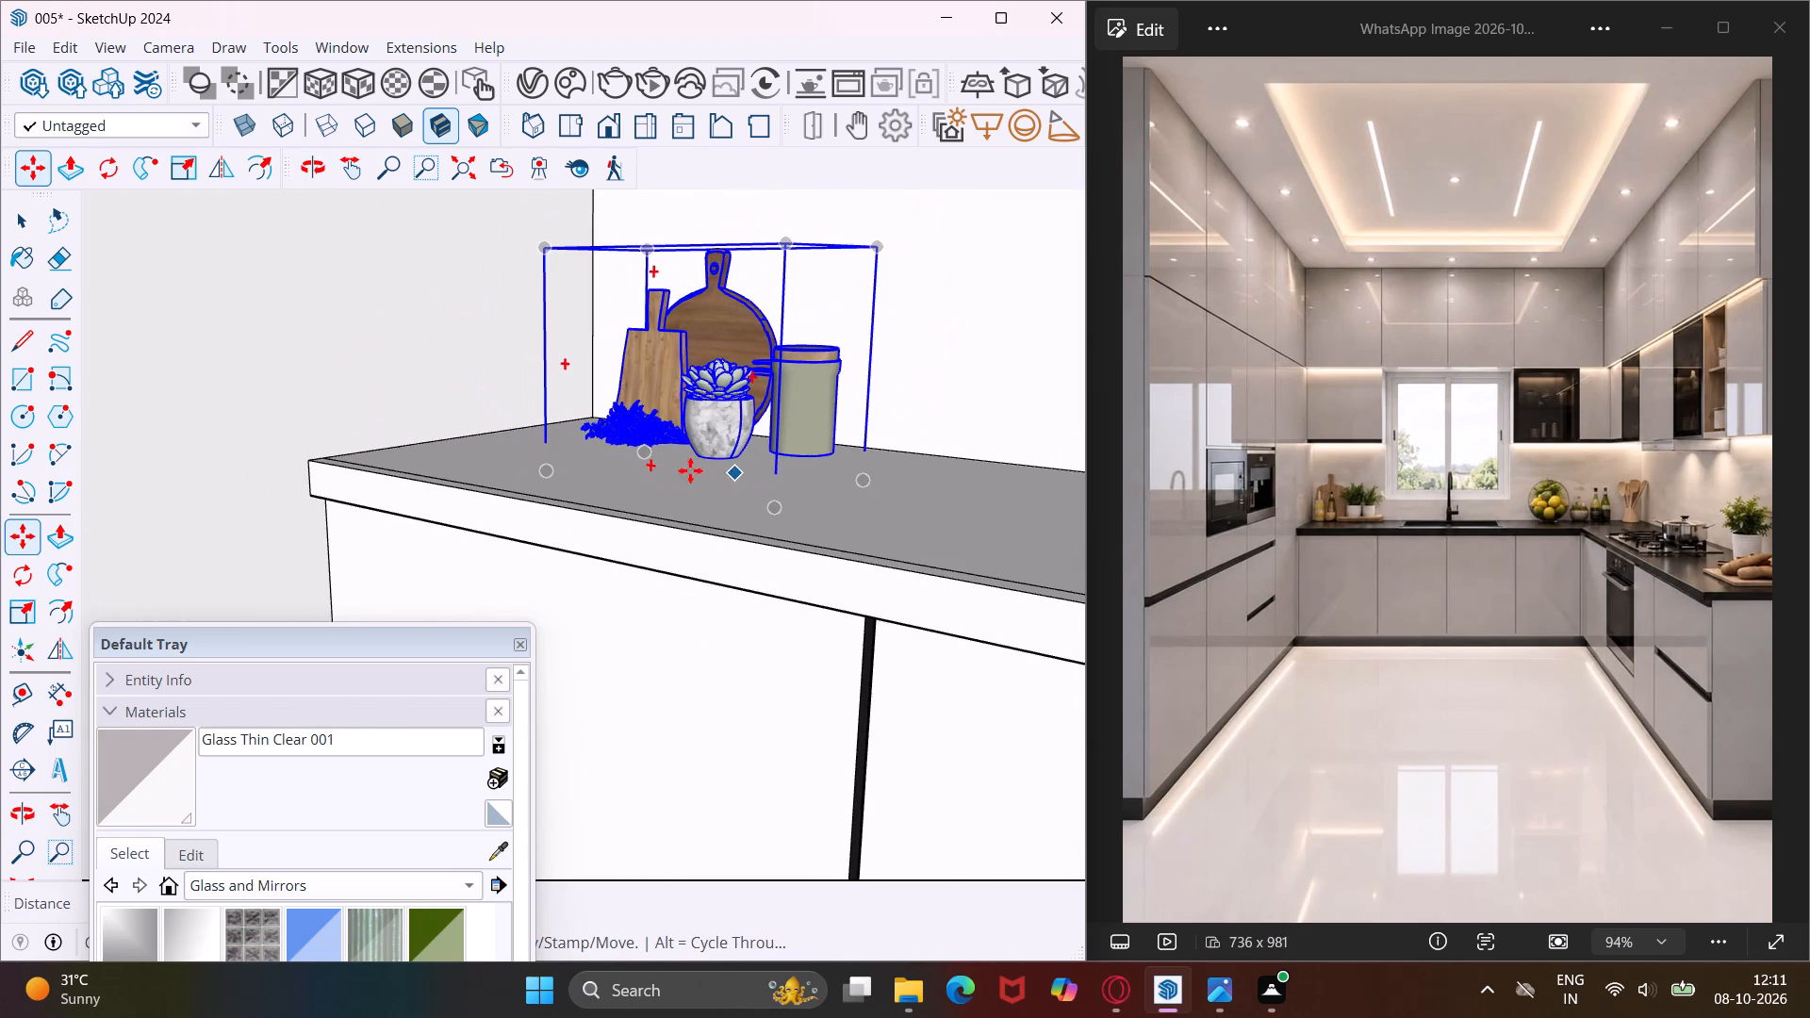
middle_click_drag(666, 467, 843, 468)
scroll(745, 461, "down", 11)
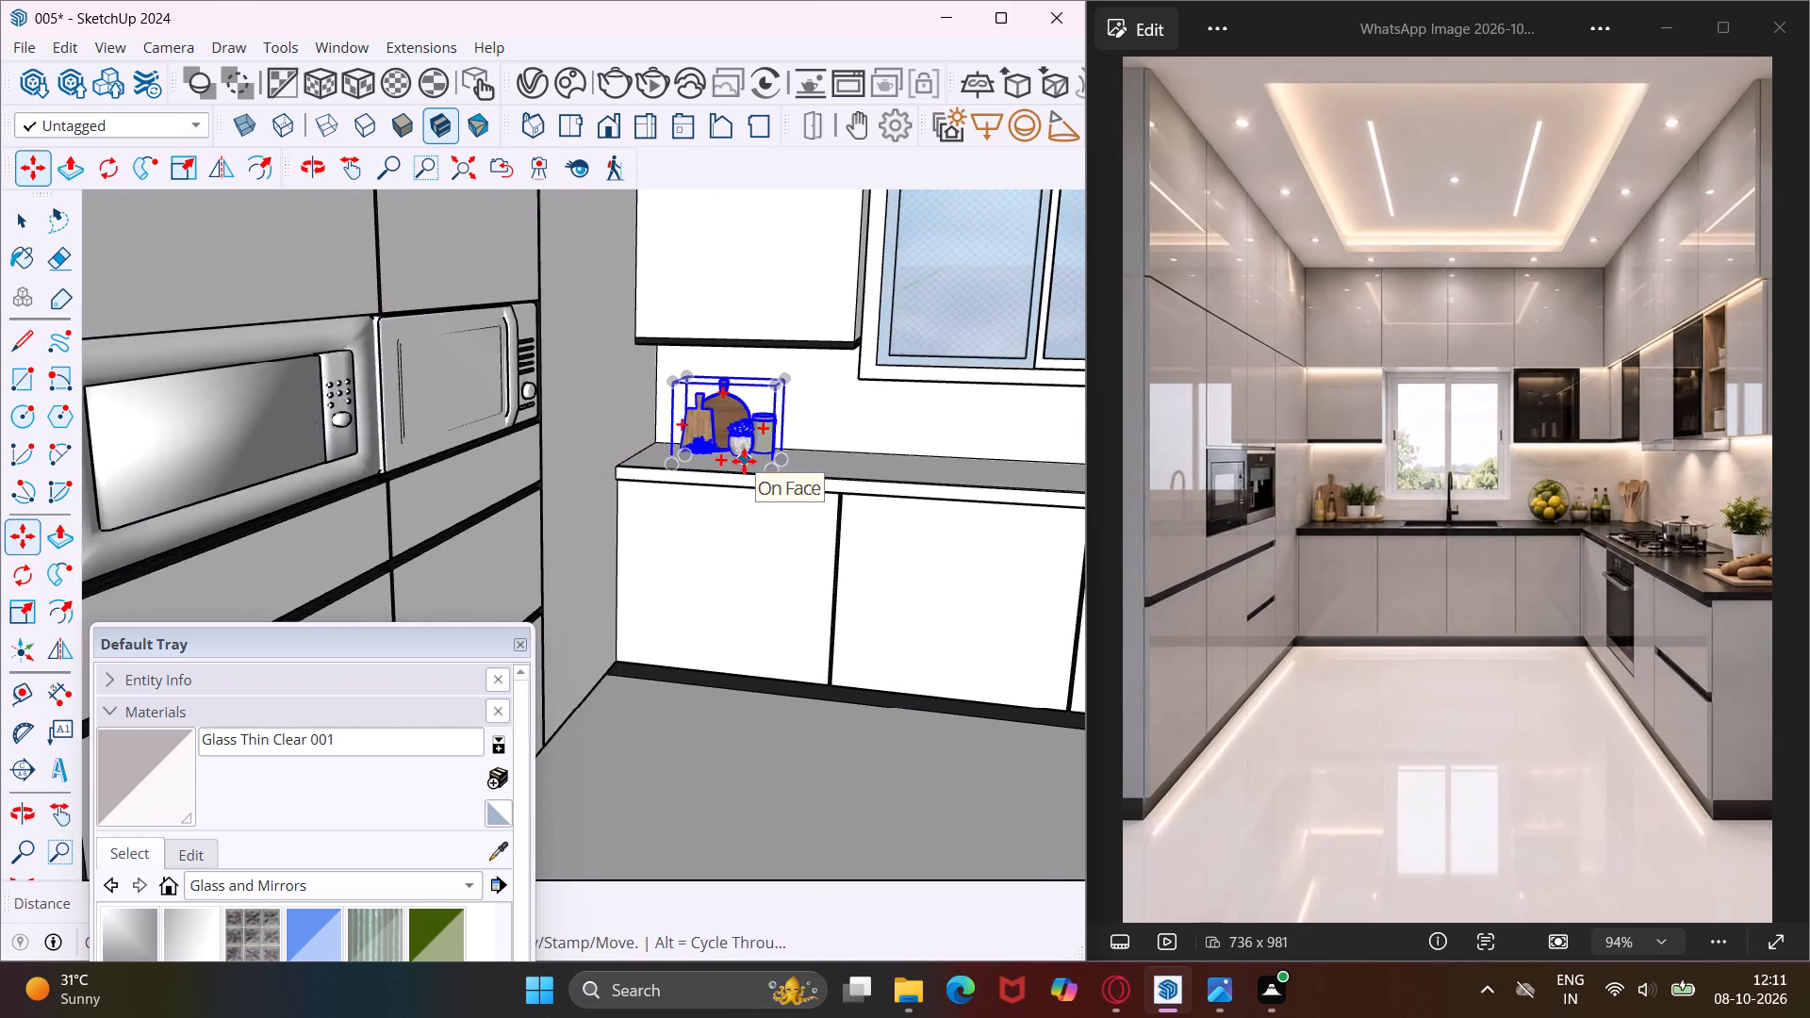
scroll(744, 461, "down", 19)
scroll(744, 461, "down", 3)
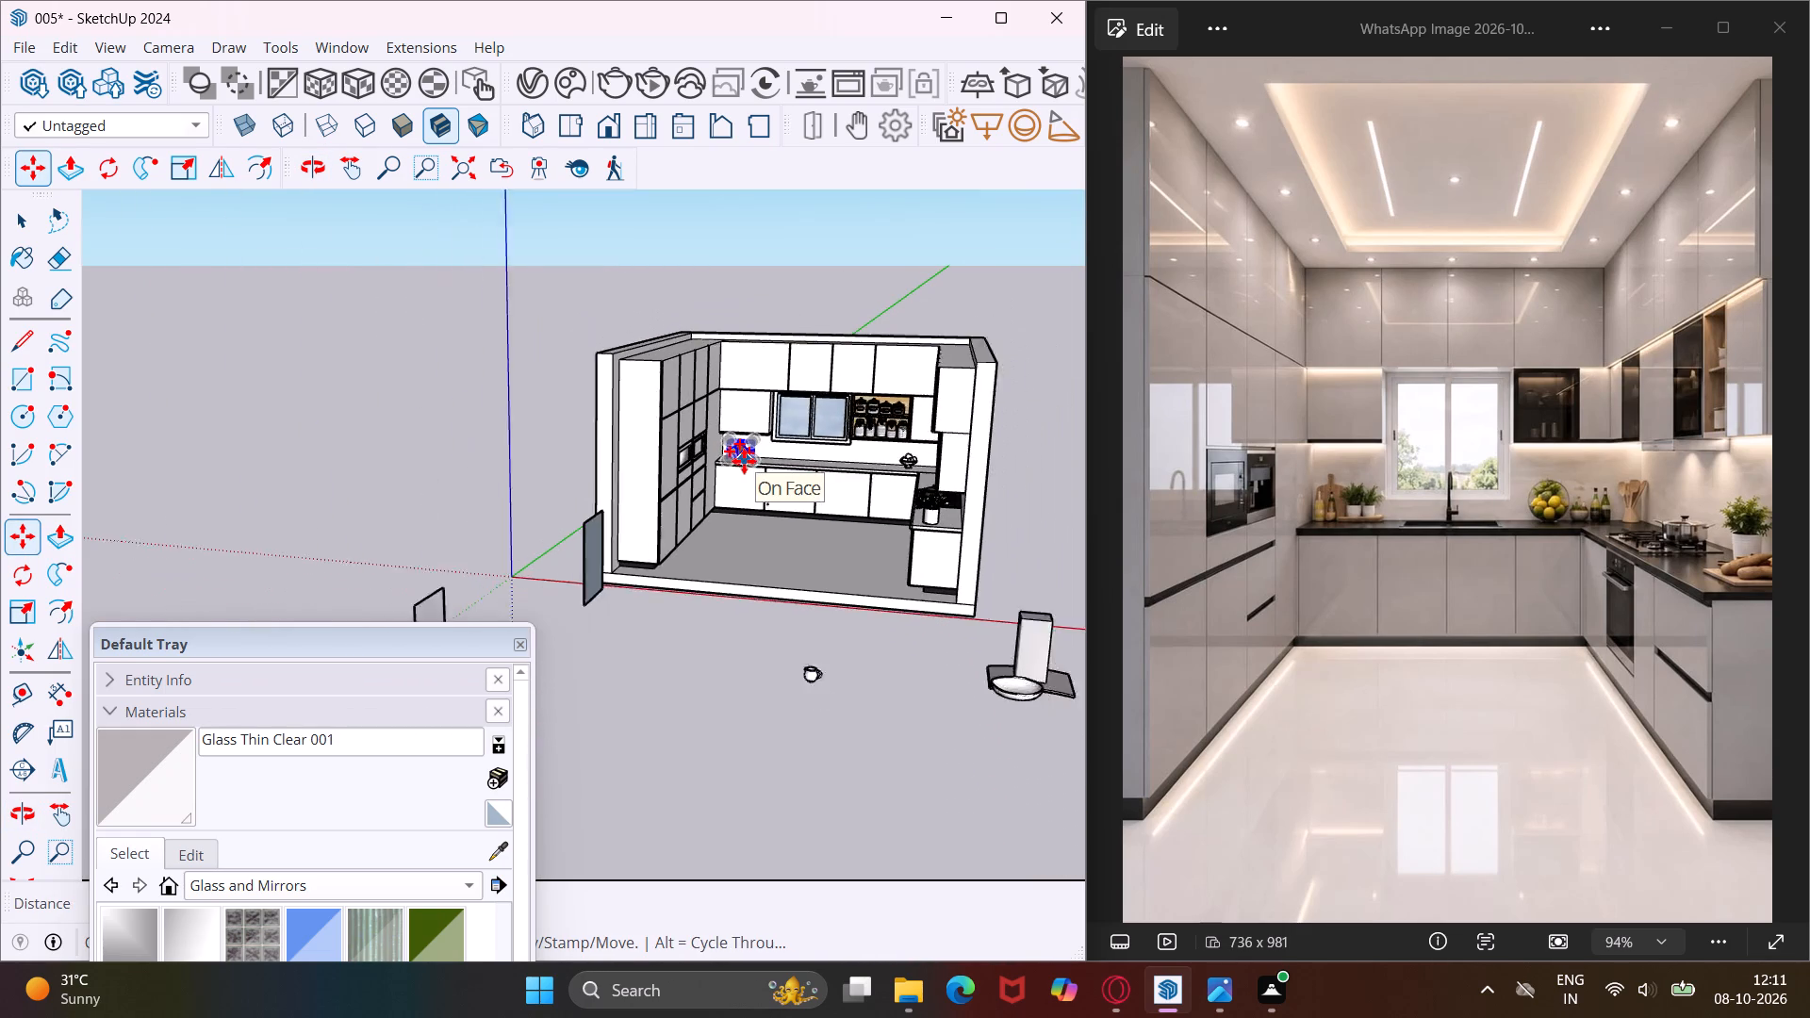
scroll(744, 461, "down", 1)
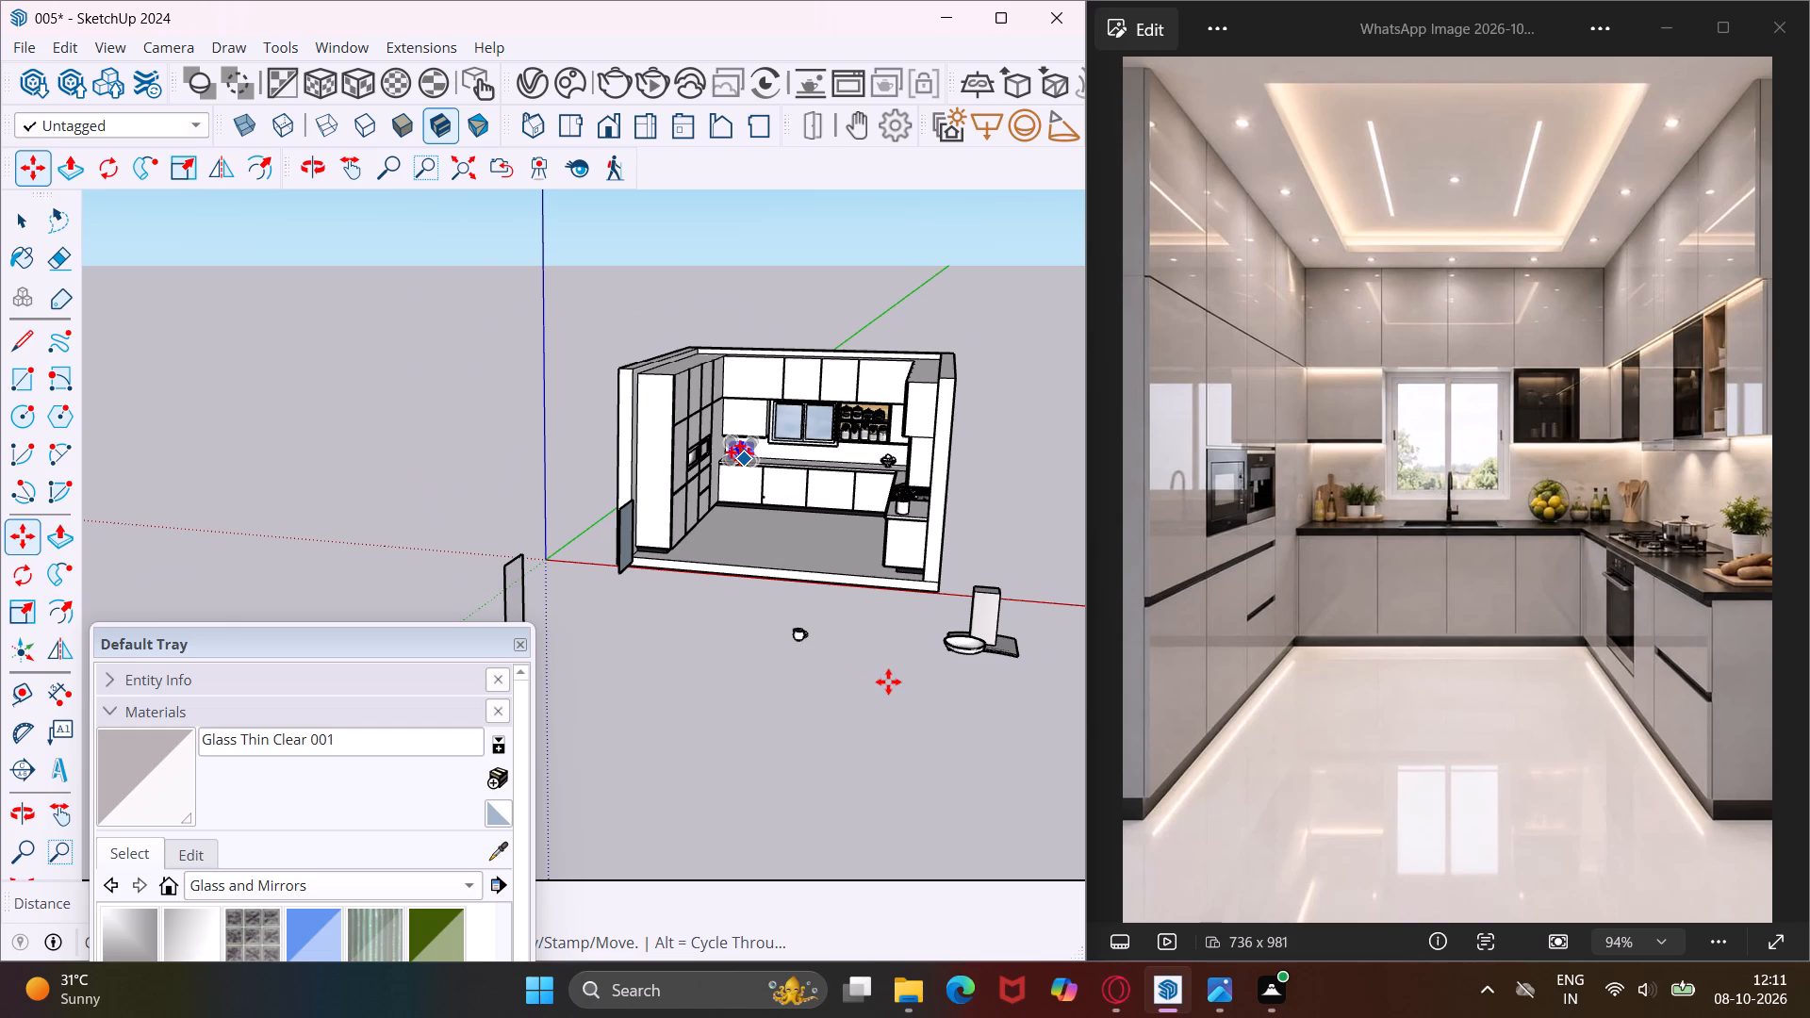
key("Escape")
key("space")
scroll(811, 639, "up", 4)
key("space")
key("space")
key("space")
key("space")
key("space")
Move the jug from outside the room by its lower corner onto the window-side worktop, beside the fruit bowl near the hob-side corner.
scroll(749, 452, "up", 15)
scroll(749, 452, "up", 6)
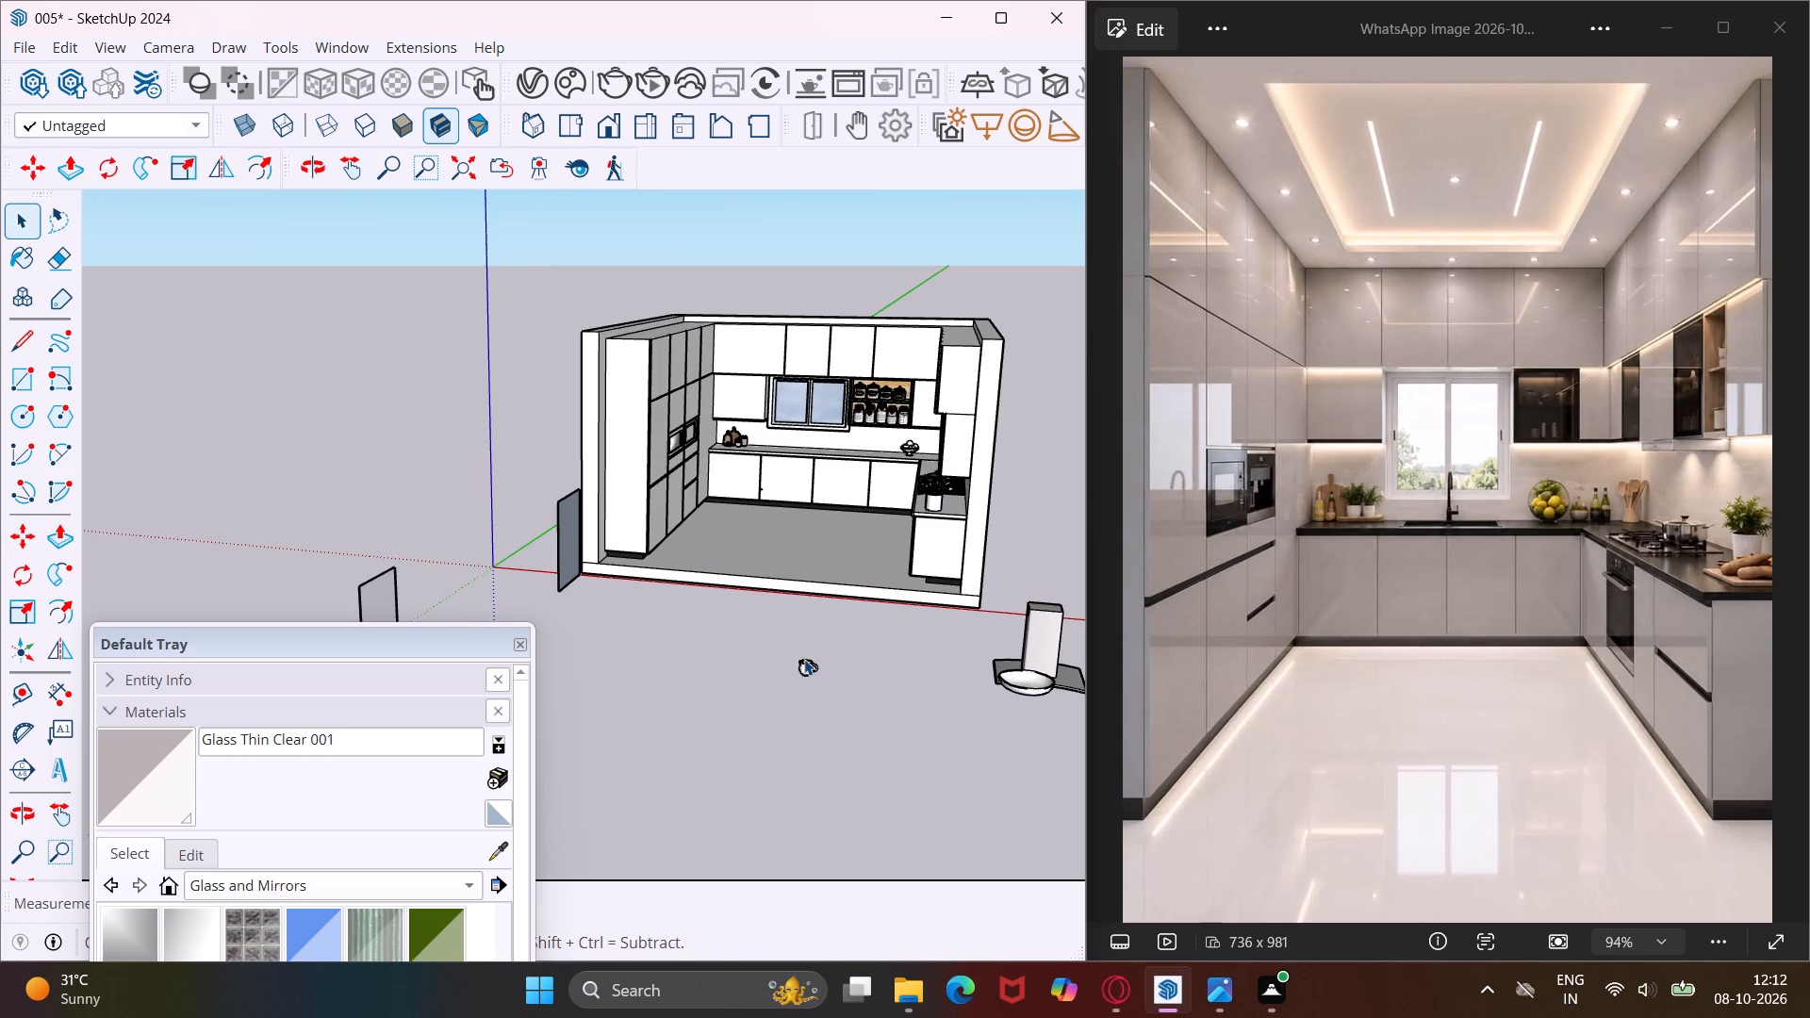
scroll(804, 659, "up", 7)
left_click_drag(845, 659, 767, 737)
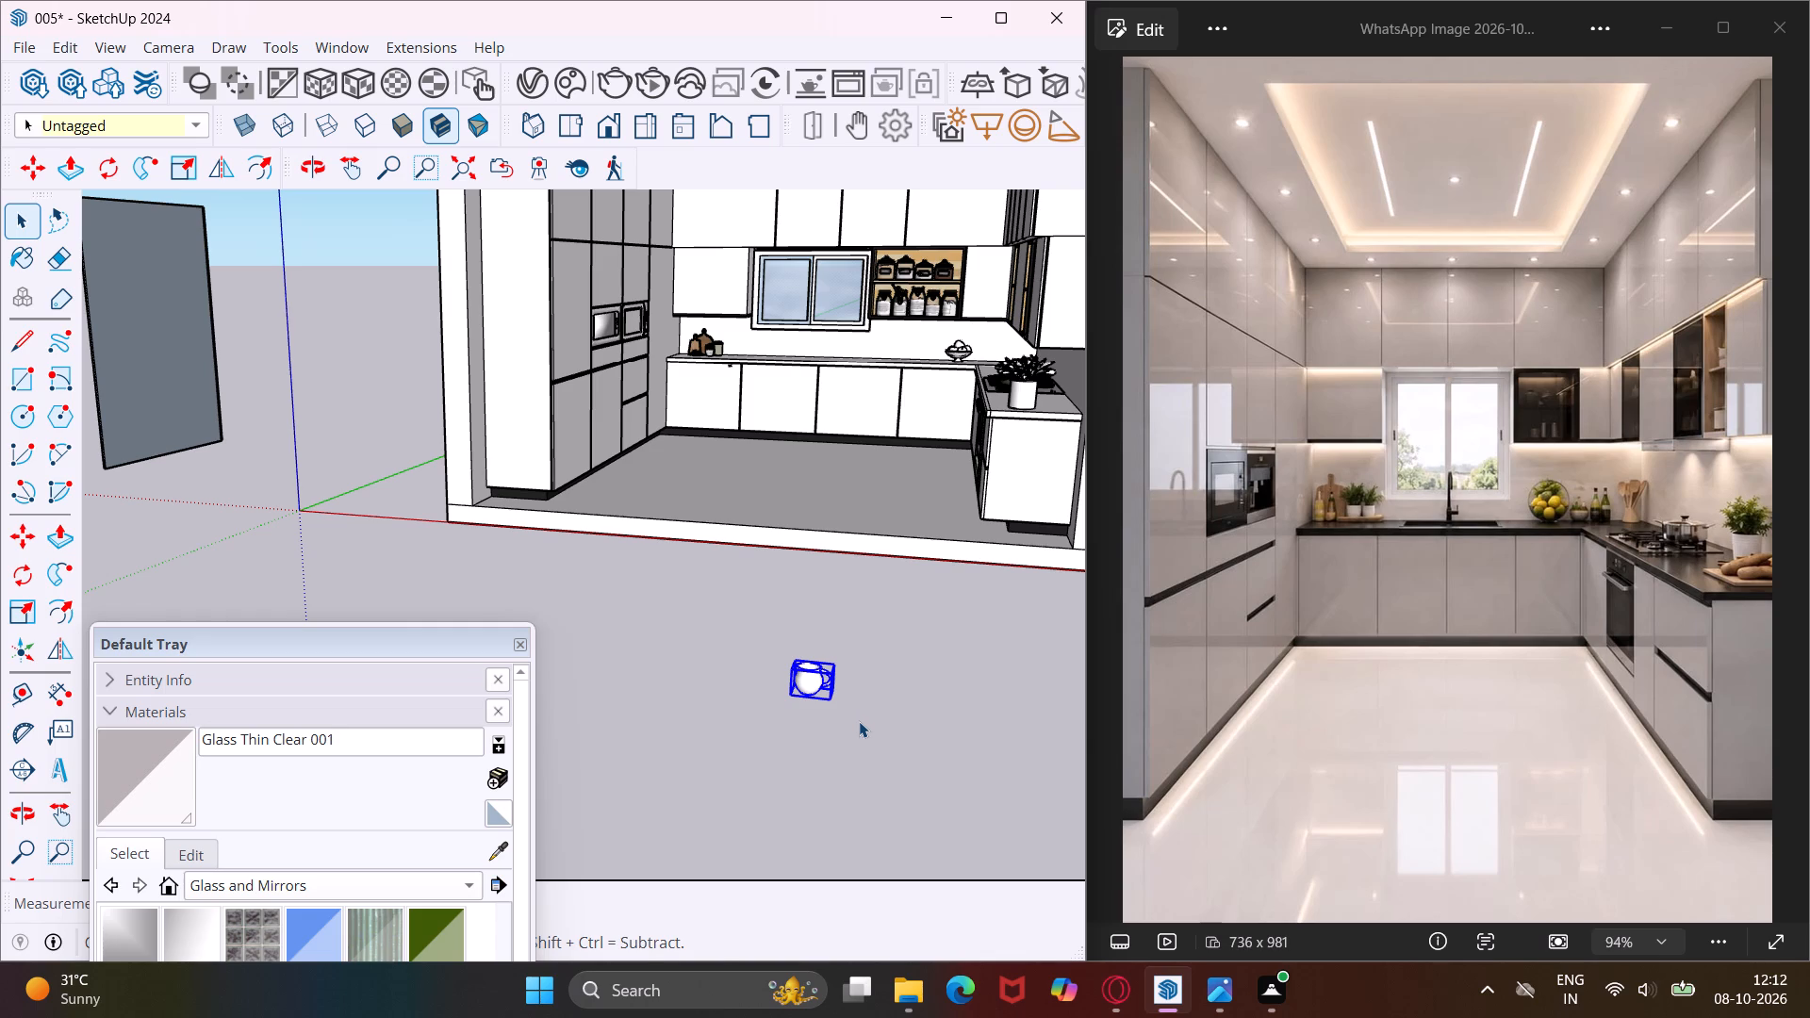
key("m")
scroll(831, 707, "up", 3)
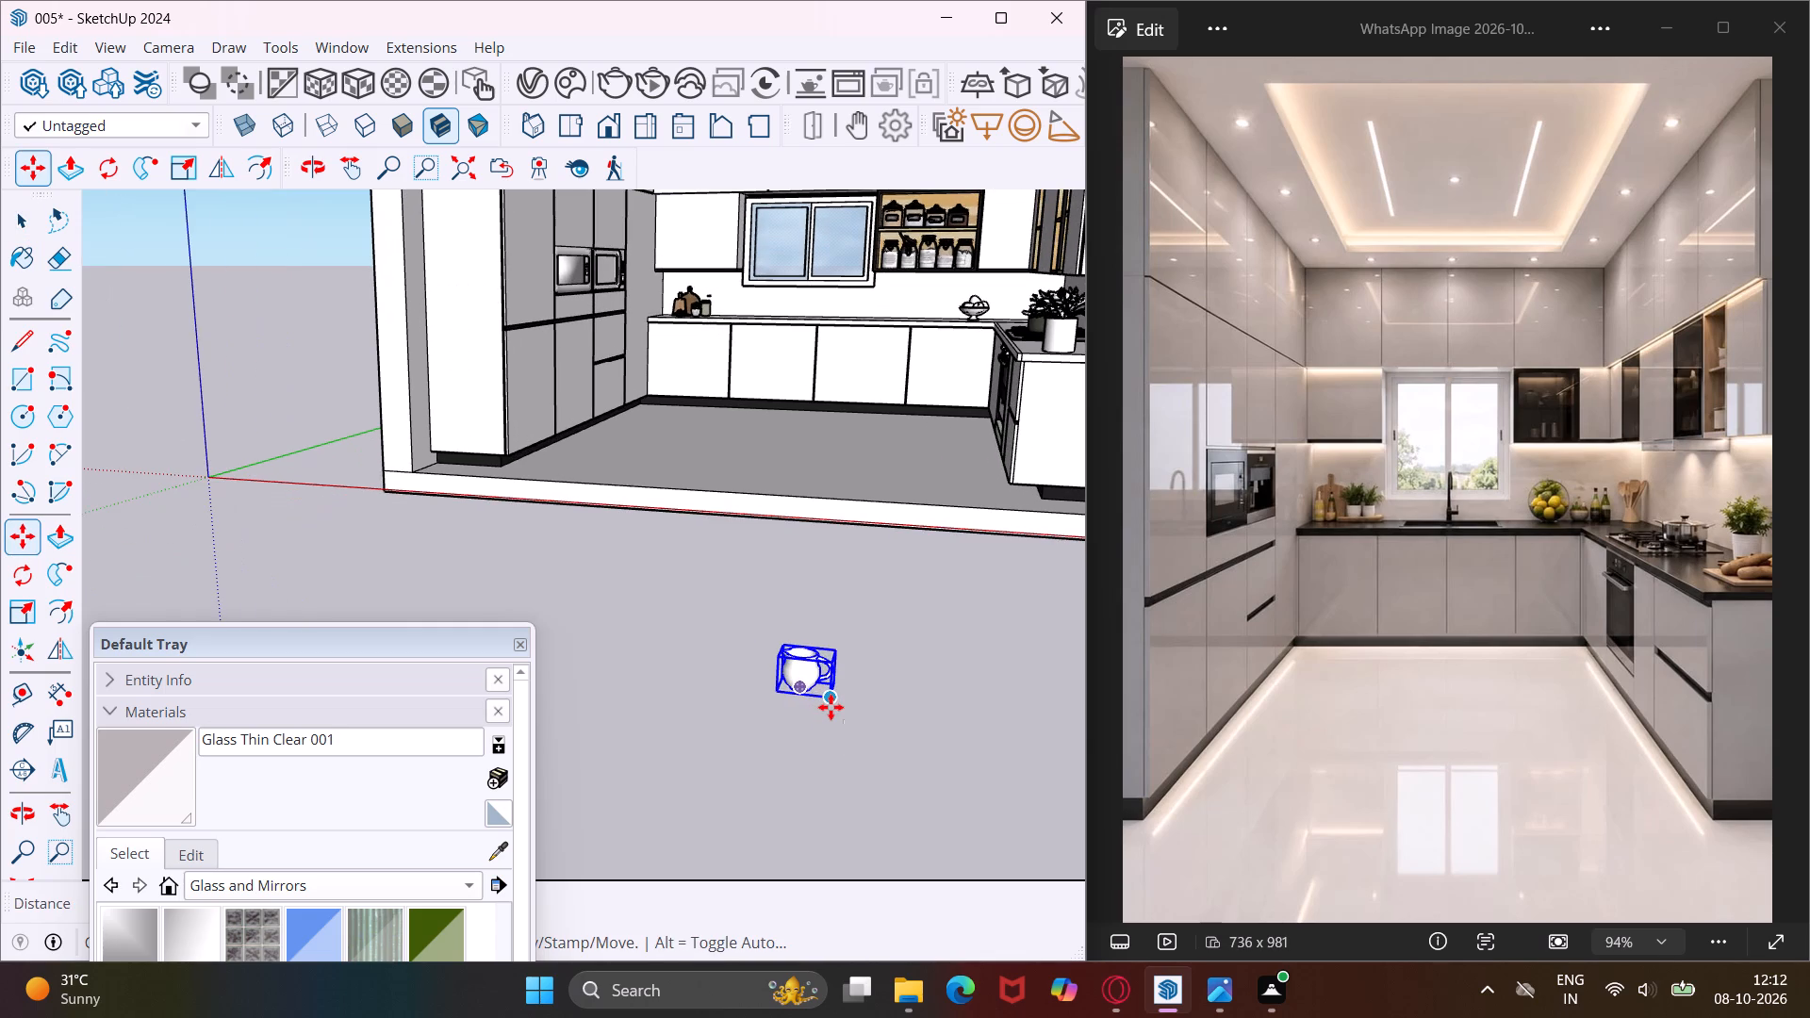
left_click(829, 700)
scroll(807, 665, "down", 5)
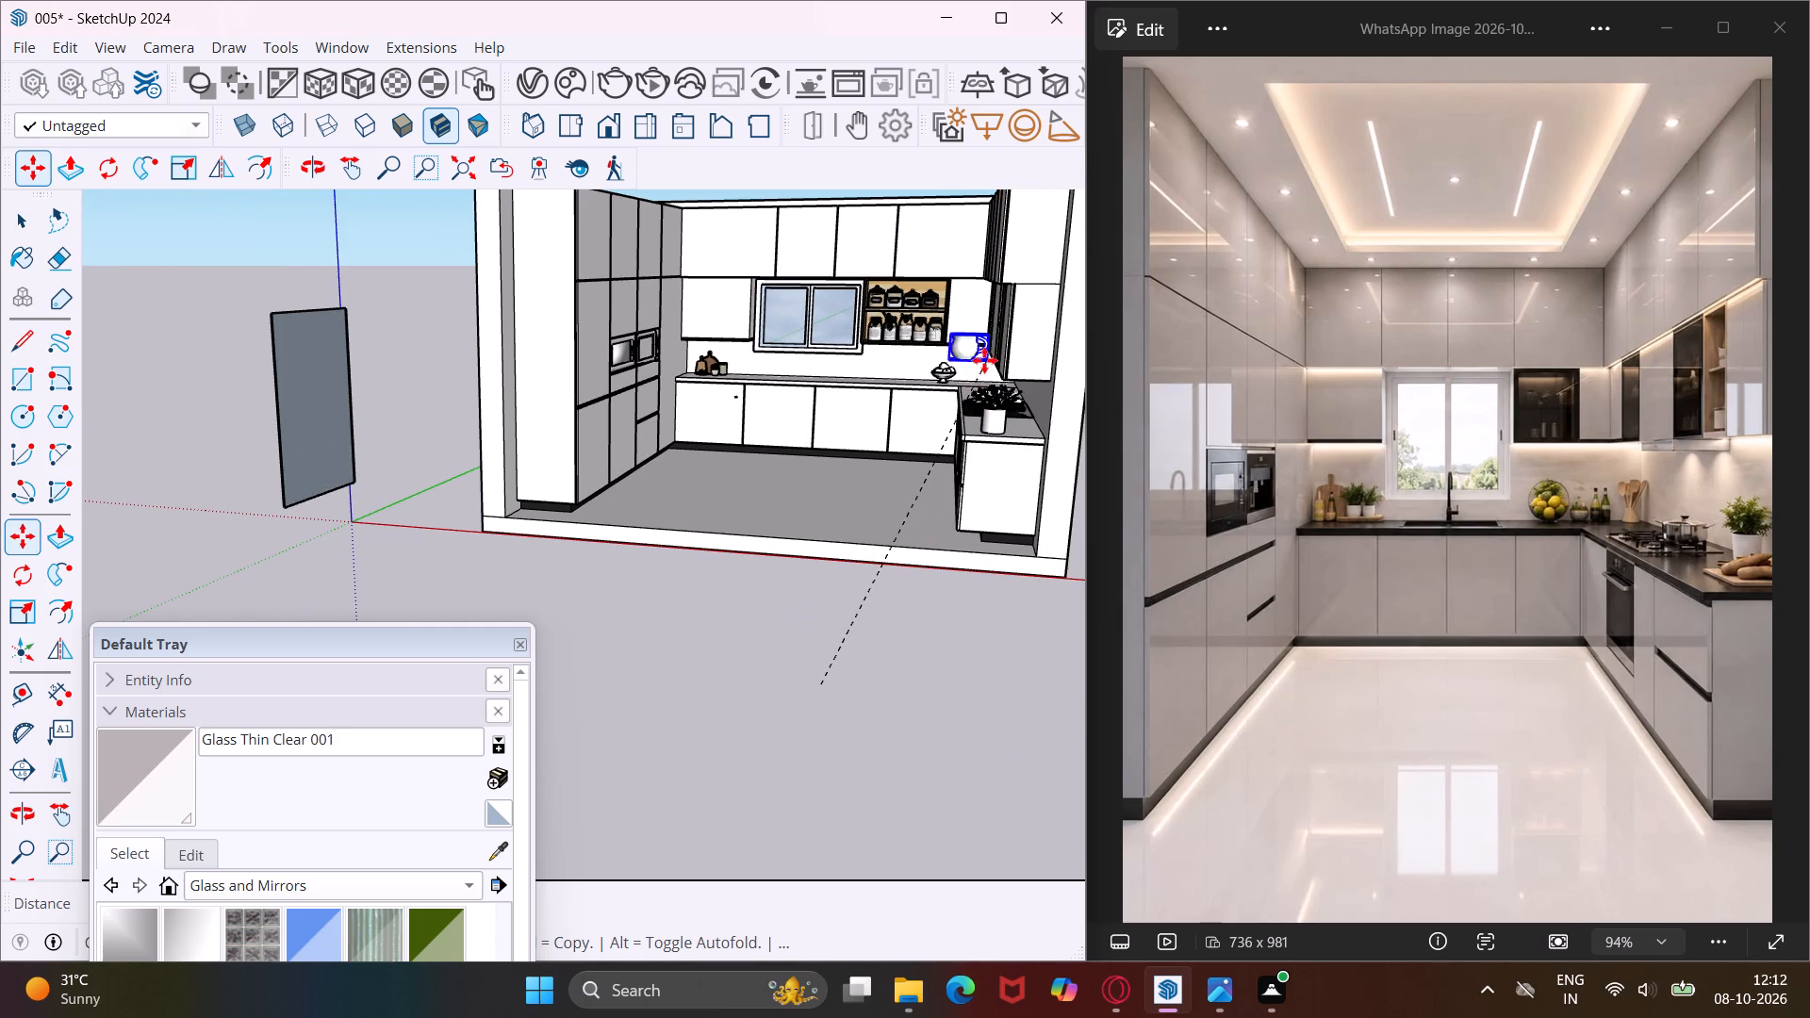
scroll(973, 371, "up", 9)
middle_click_drag(973, 371, 1022, 403)
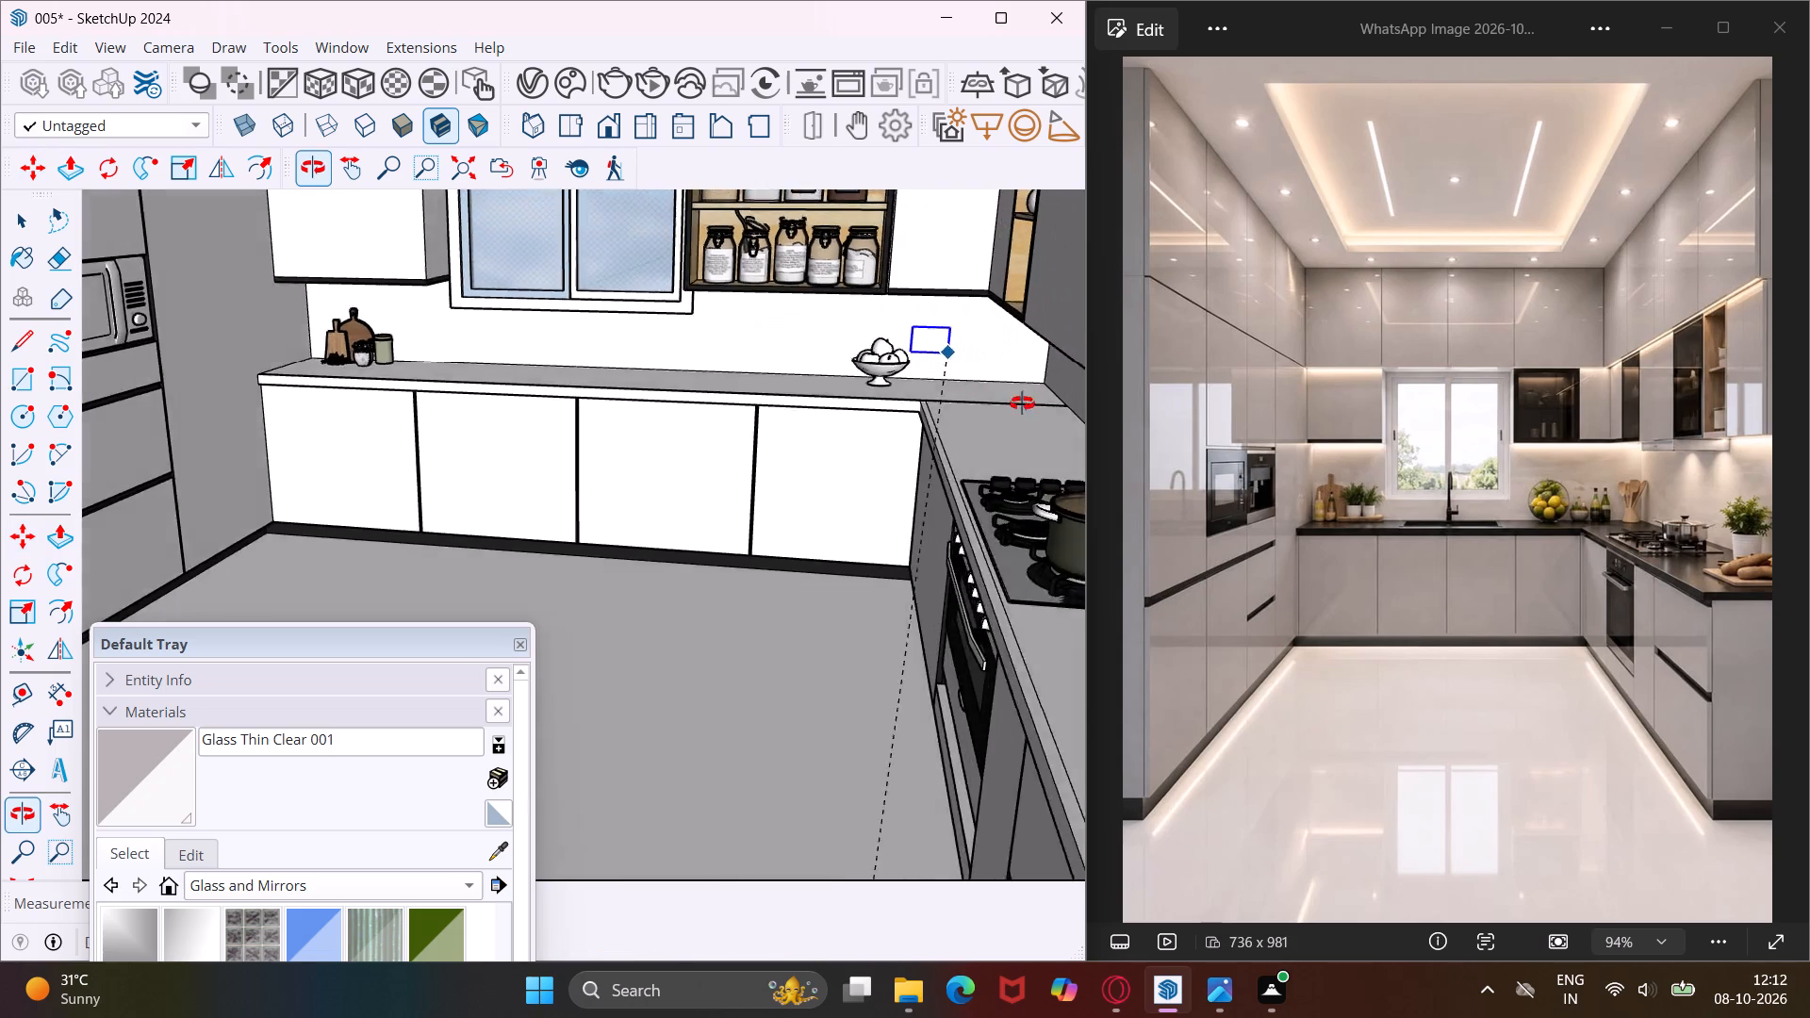
middle_click_drag(1022, 403, 1090, 429)
scroll(922, 373, "up", 4)
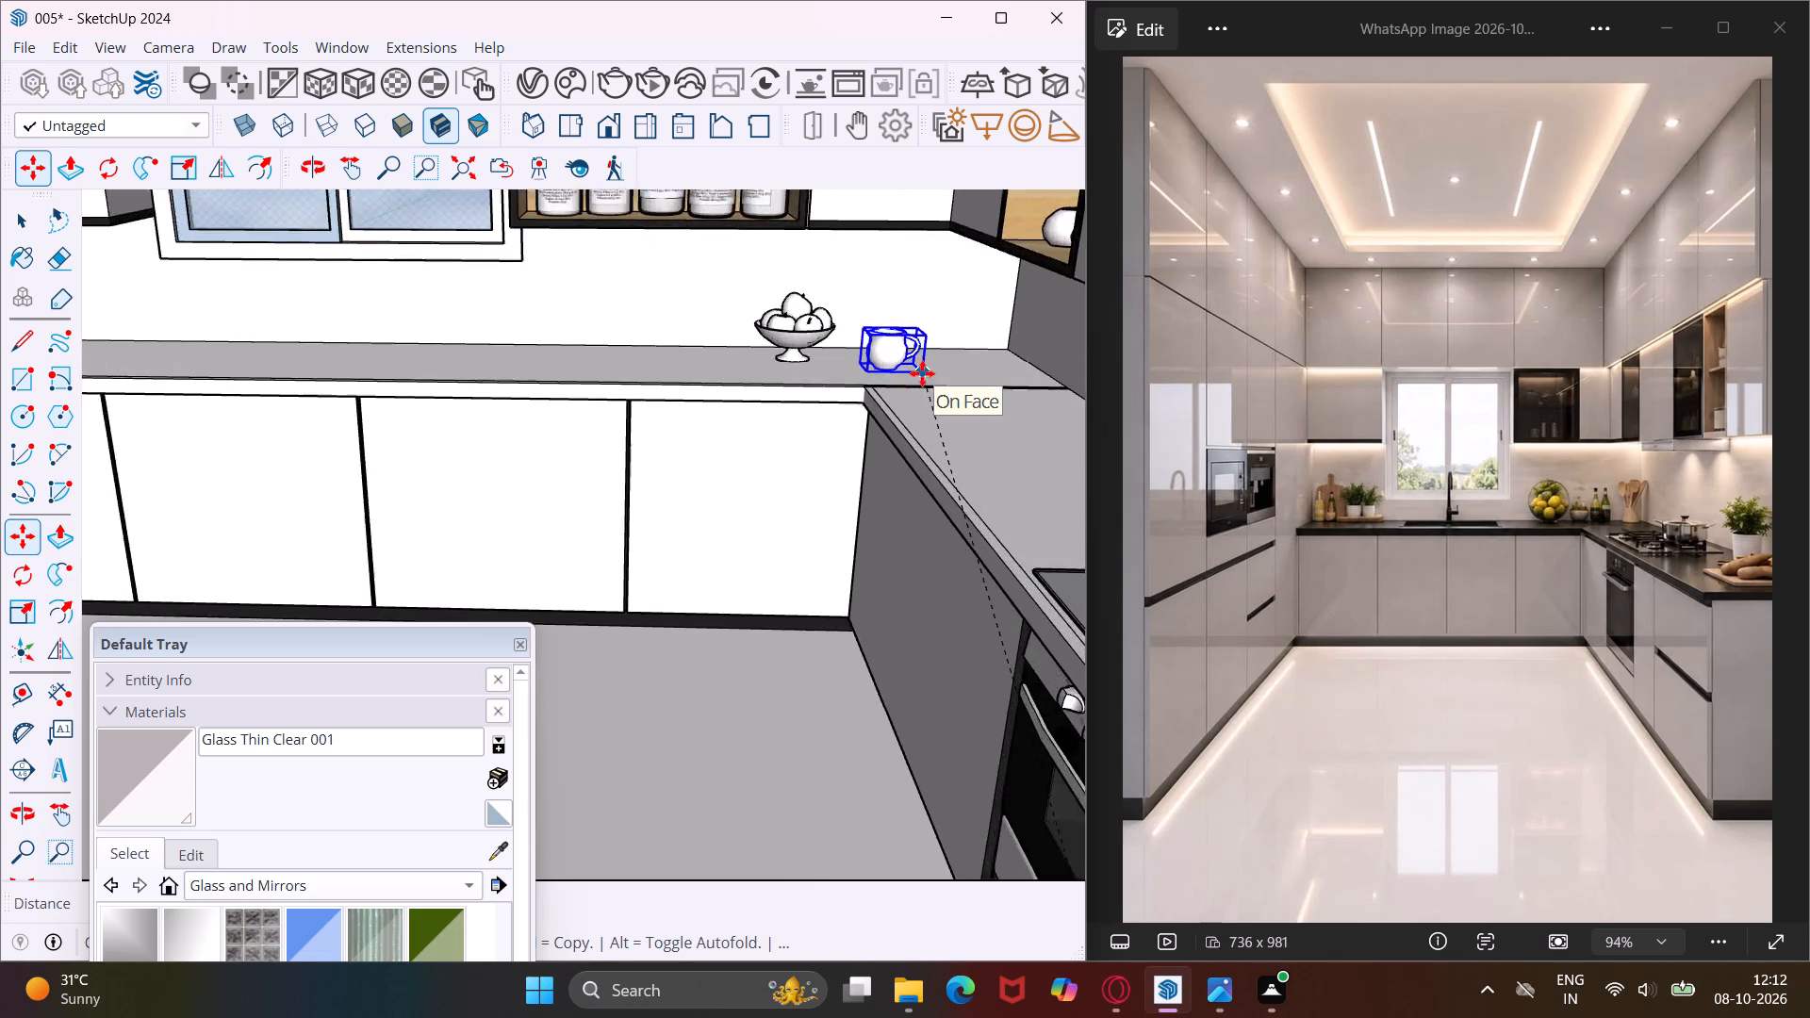
scroll(922, 373, "up", 11)
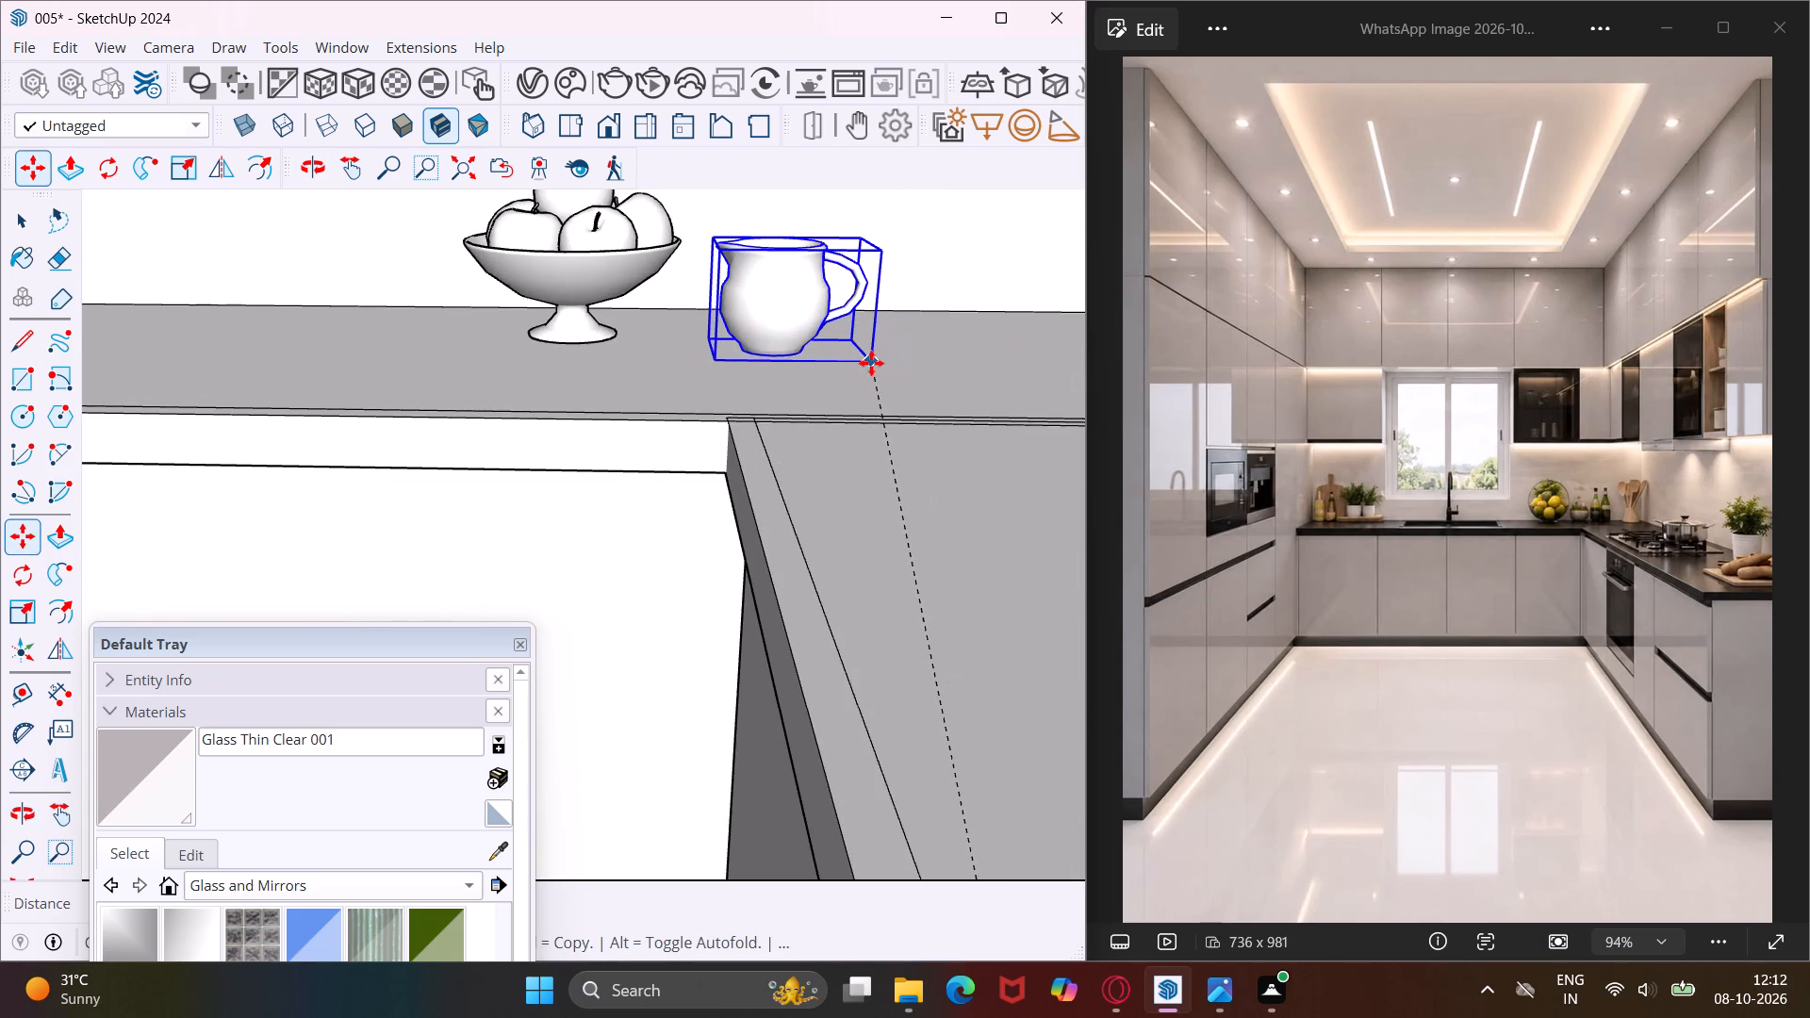
left_click(871, 363)
scroll(873, 362, "down", 16)
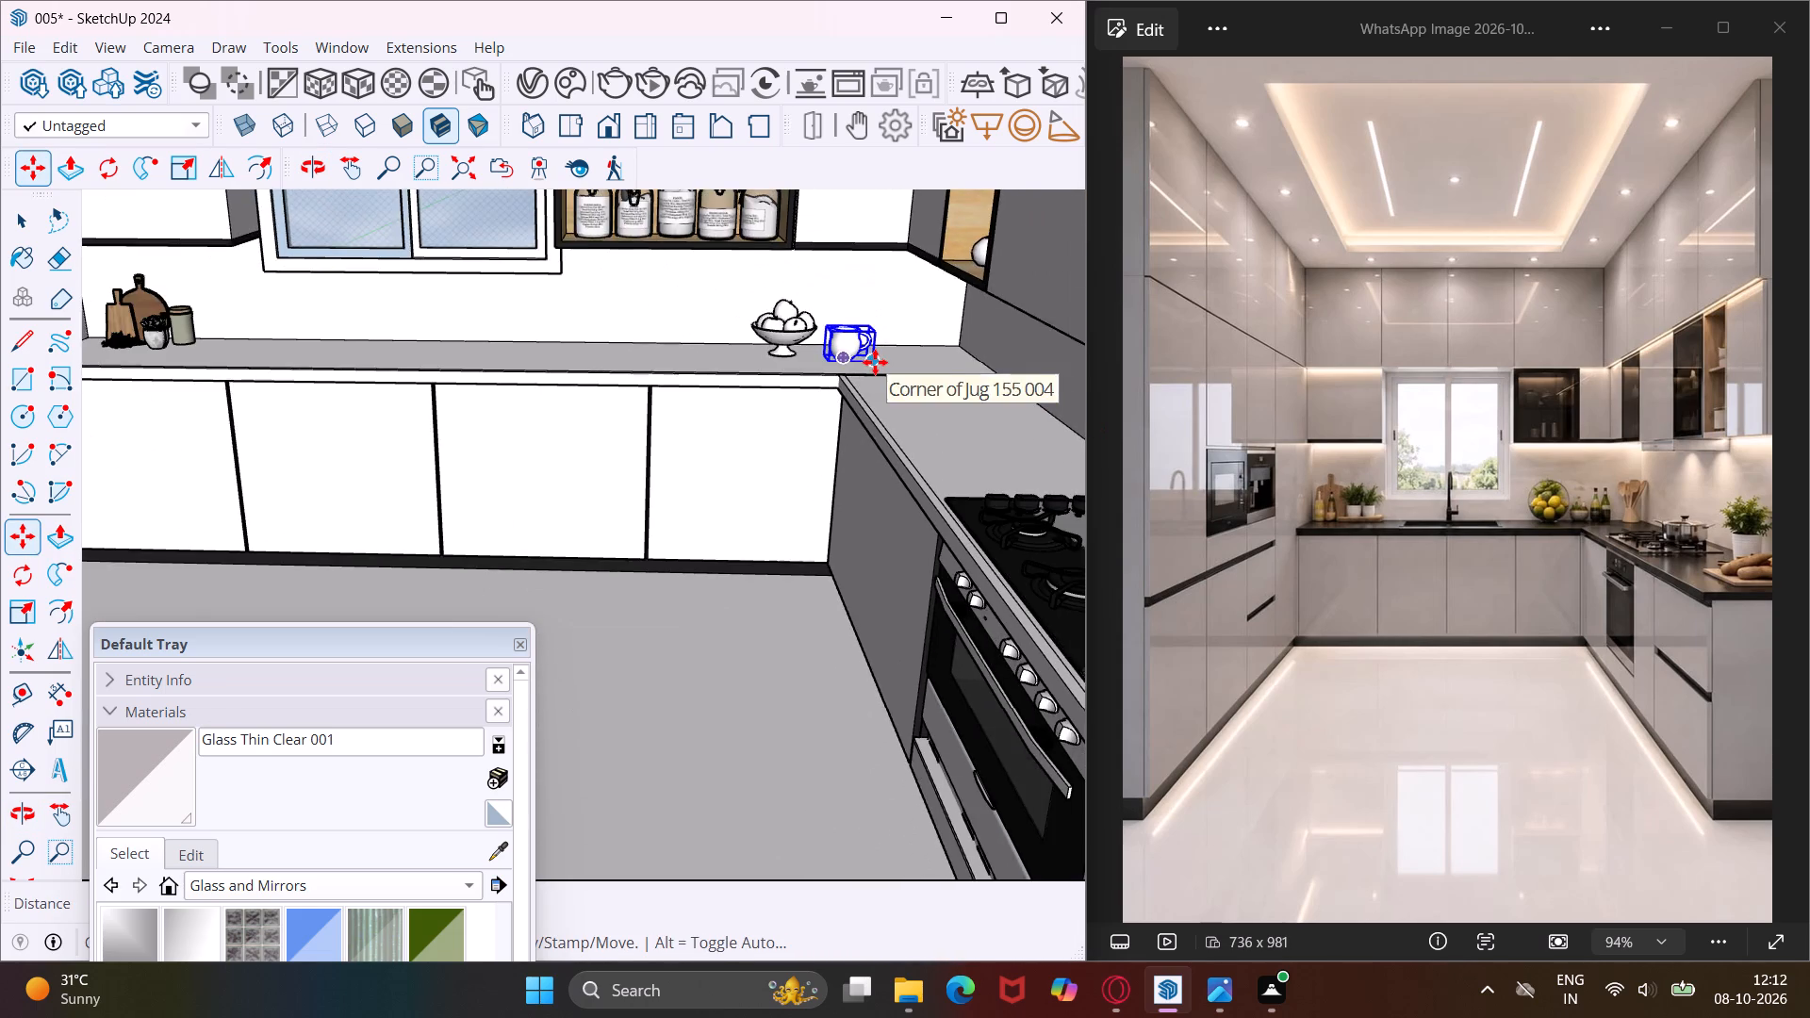
scroll(875, 362, "down", 14)
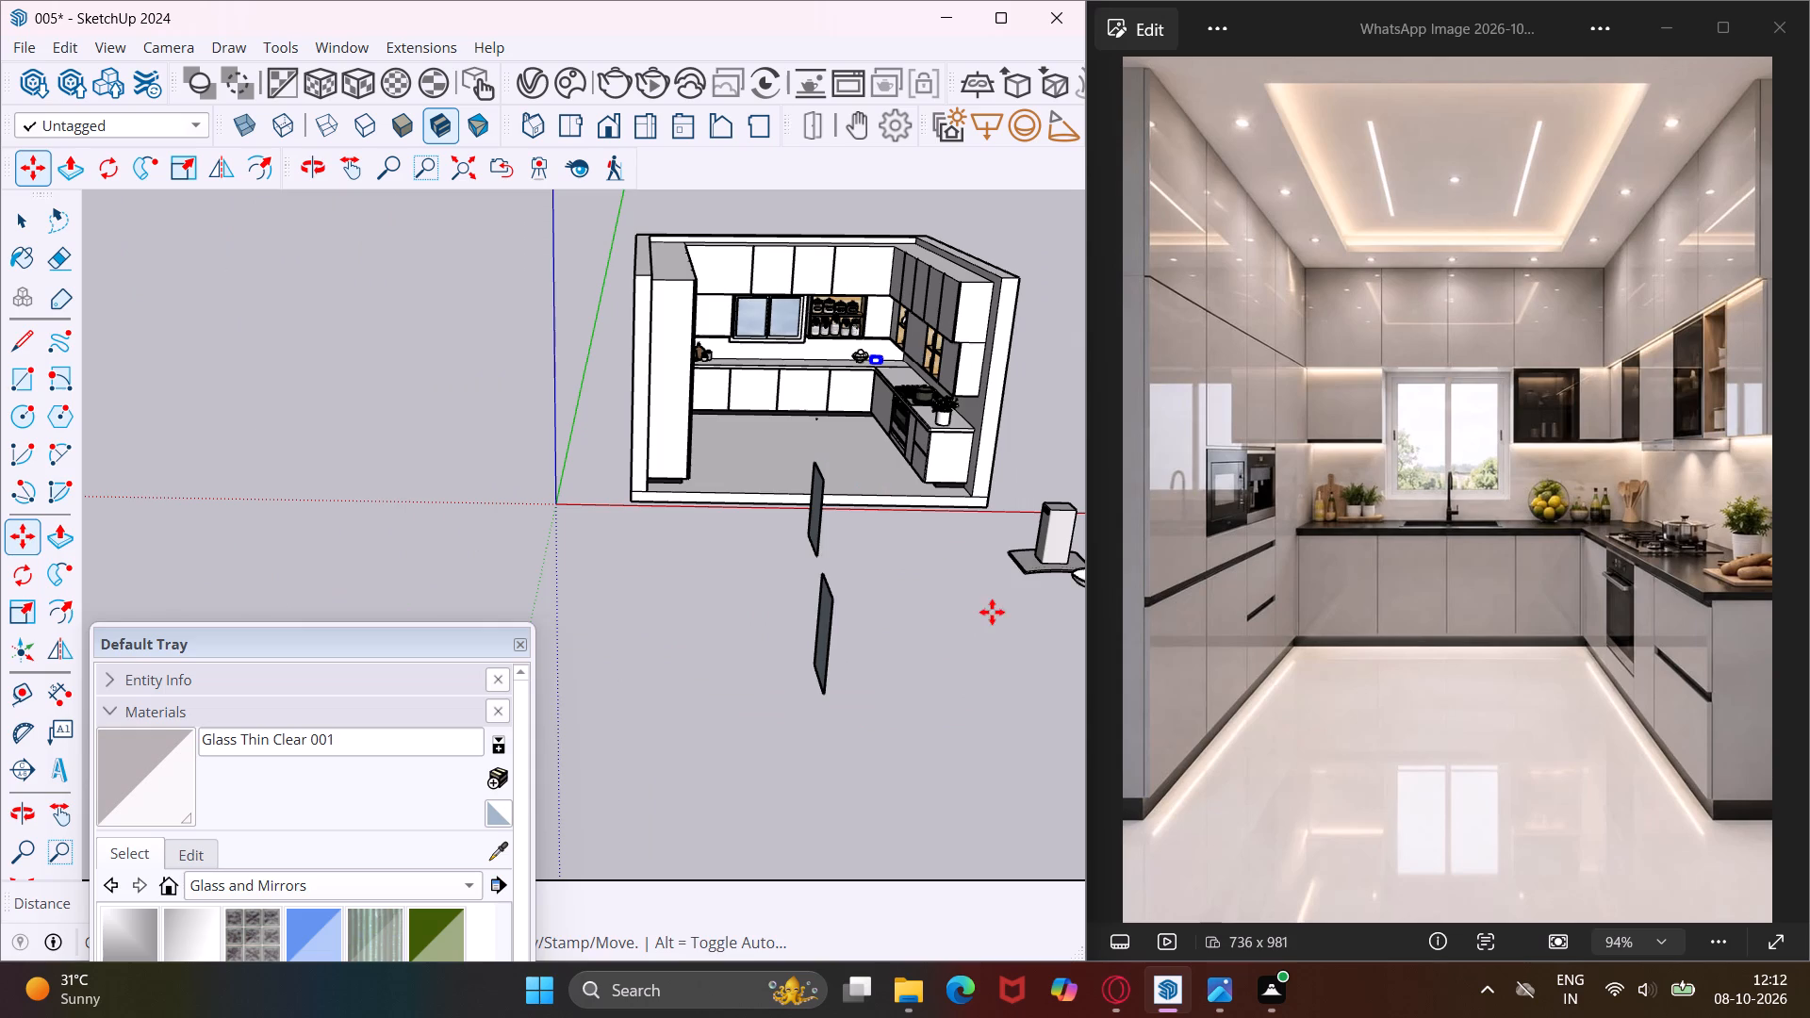
middle_click_drag(993, 614, 871, 620)
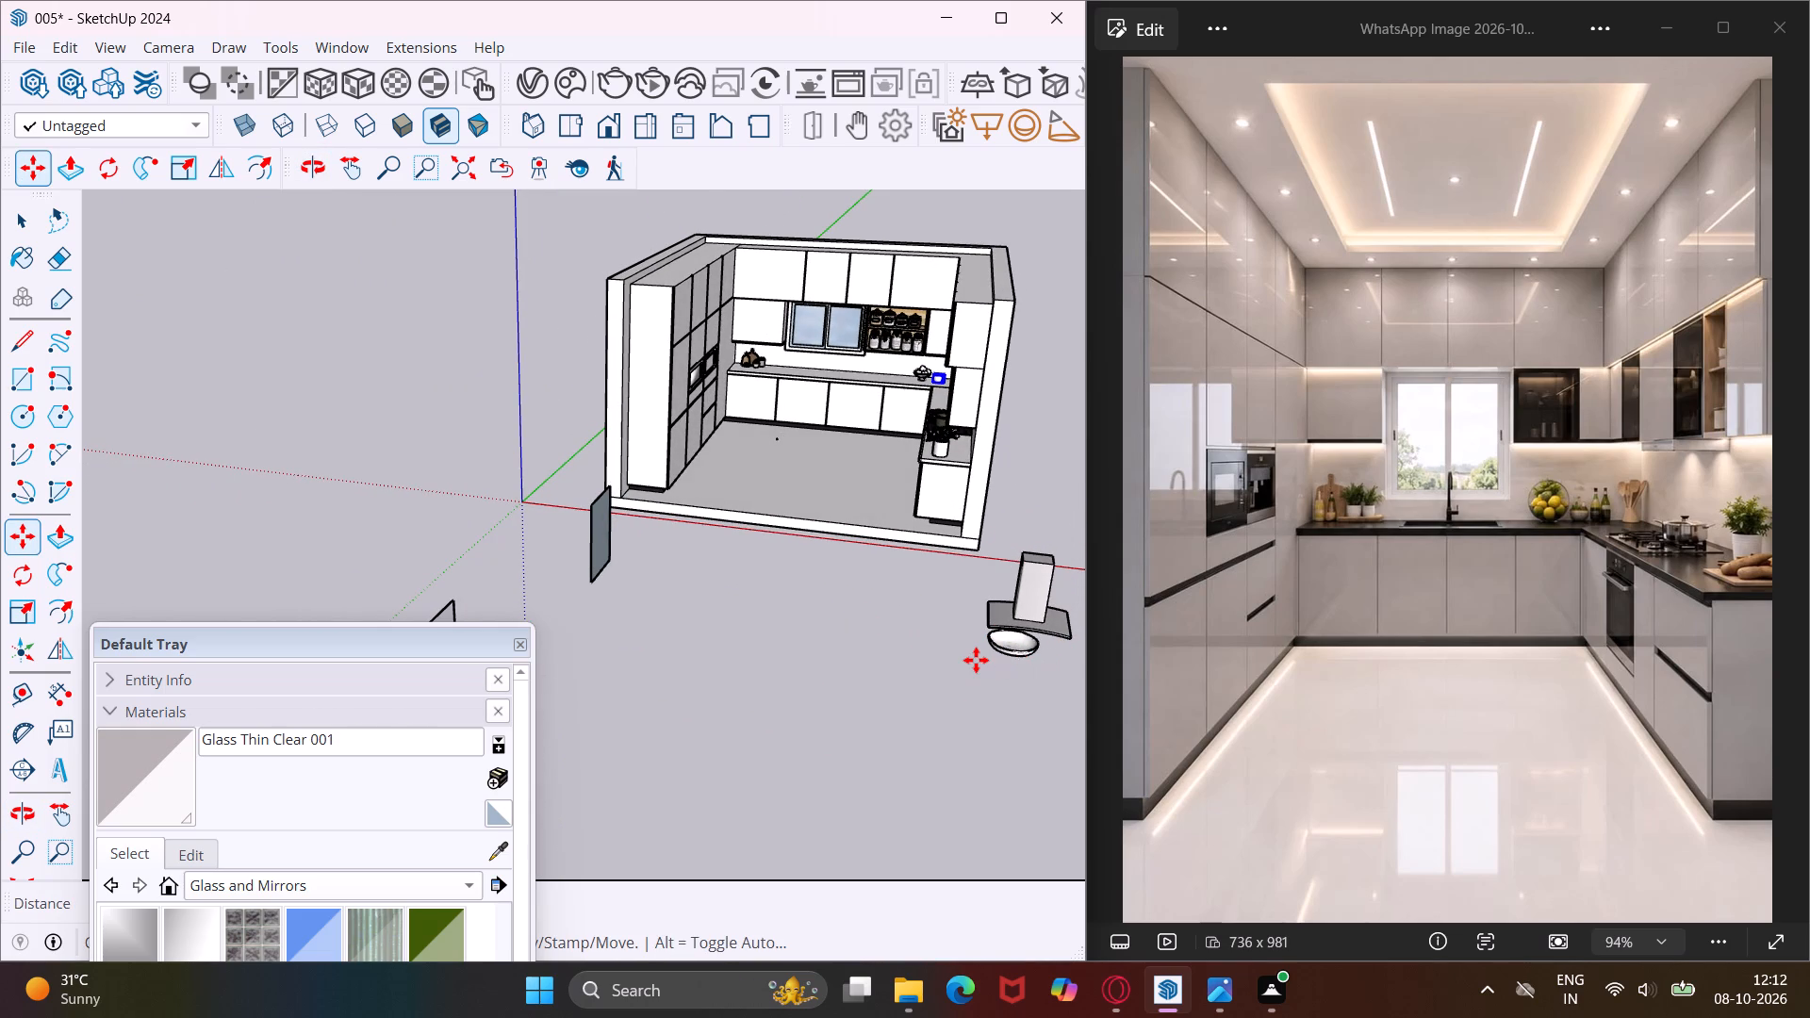
key("Escape")
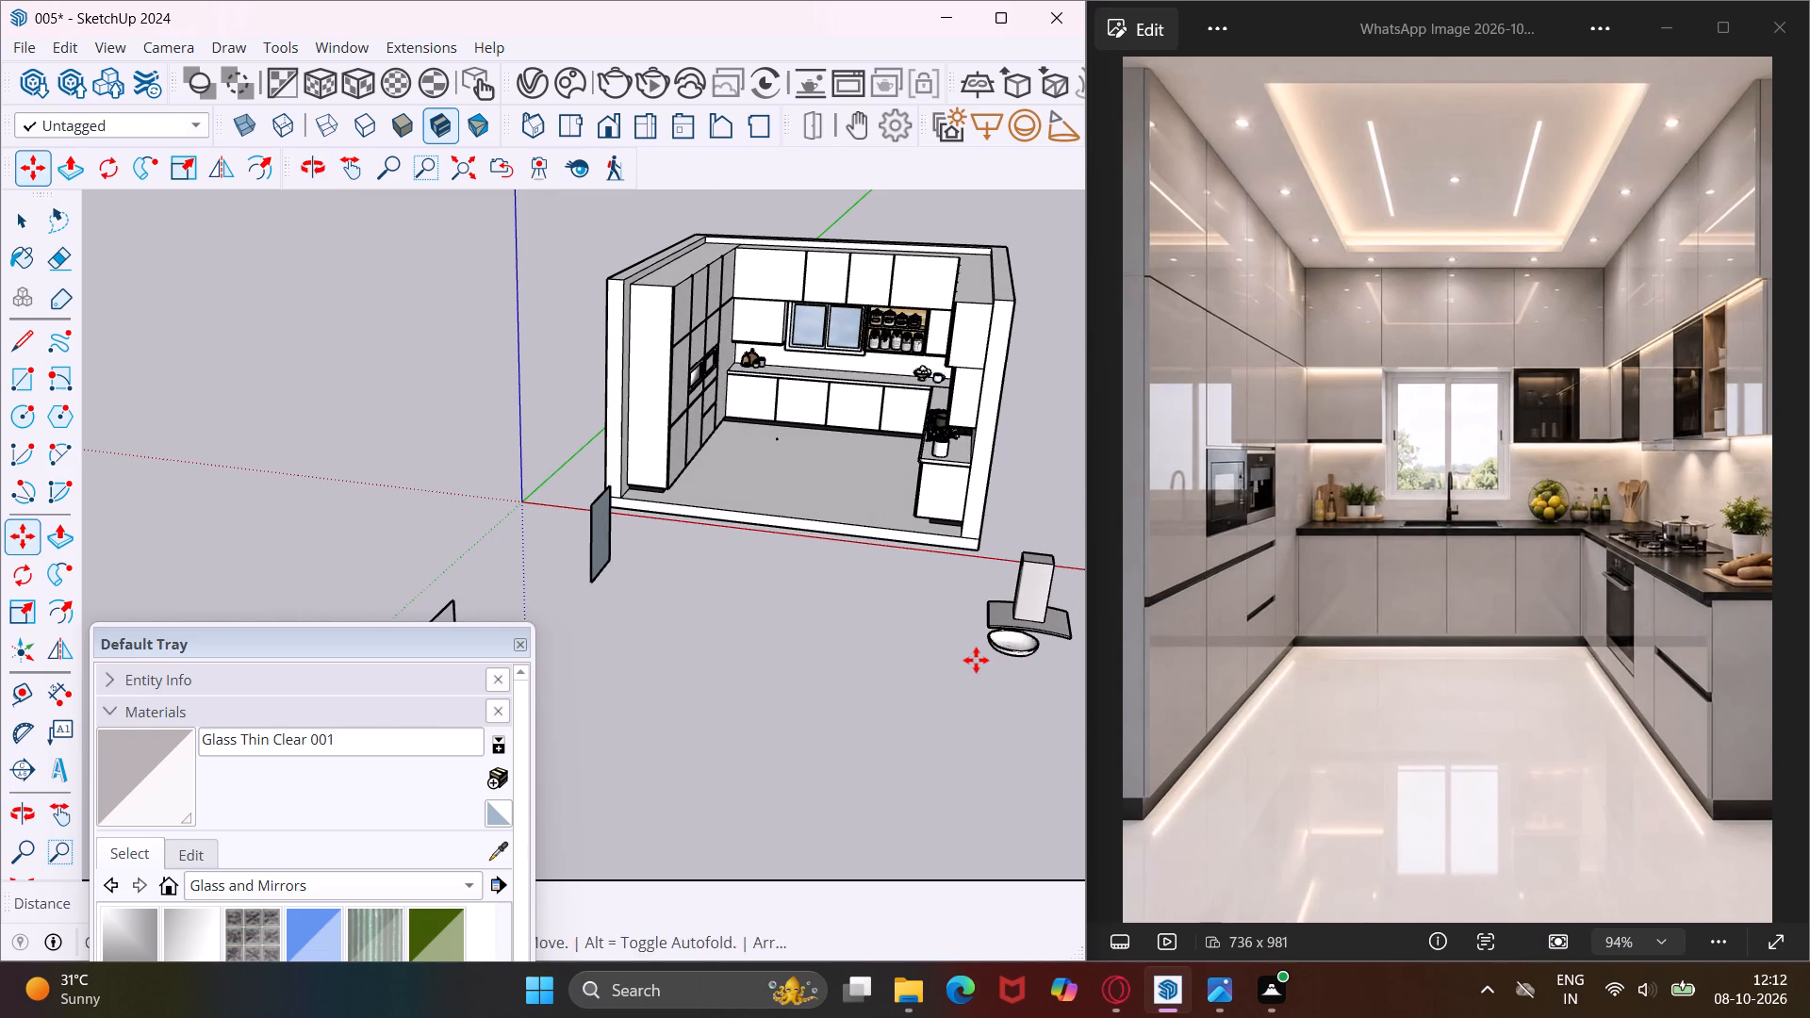
key("space")
Move the utensil holder from outside the room by its lower corner onto the window-side worktop, beside the jug near the hob-side corner.
scroll(872, 606, "down", 6)
middle_click_drag(1013, 669, 932, 663)
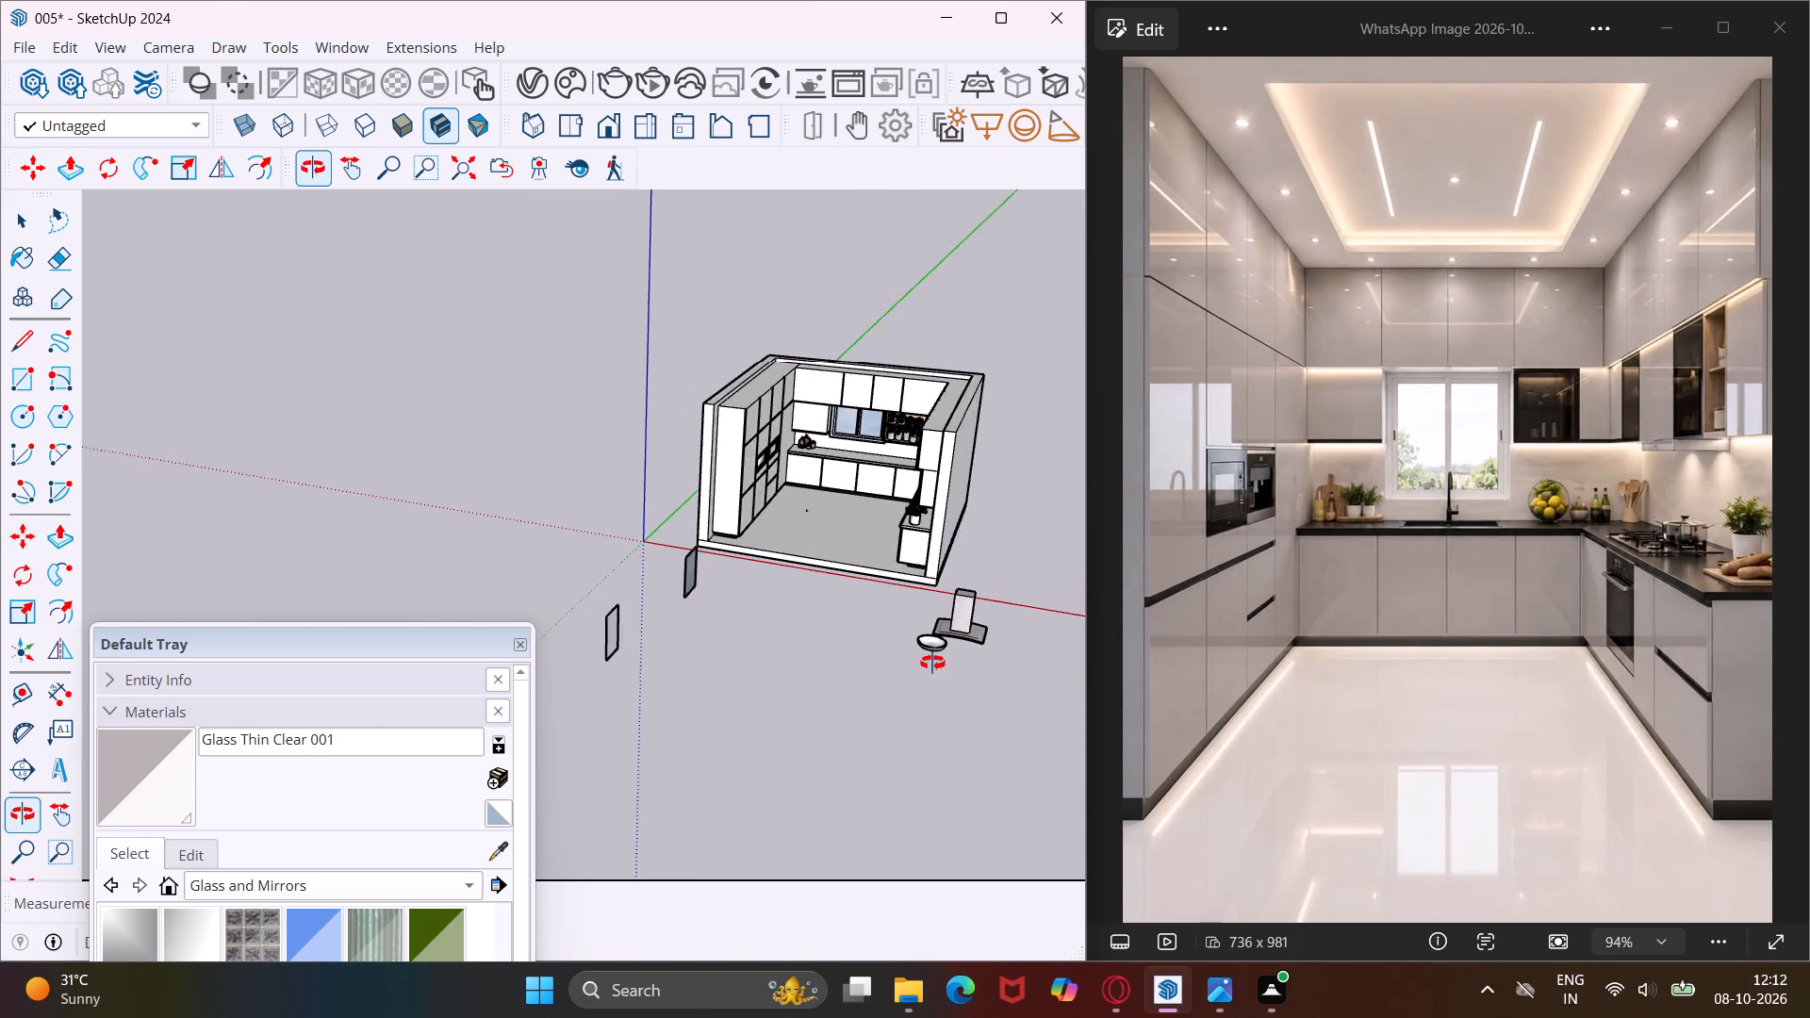
middle_click_drag(932, 663, 925, 663)
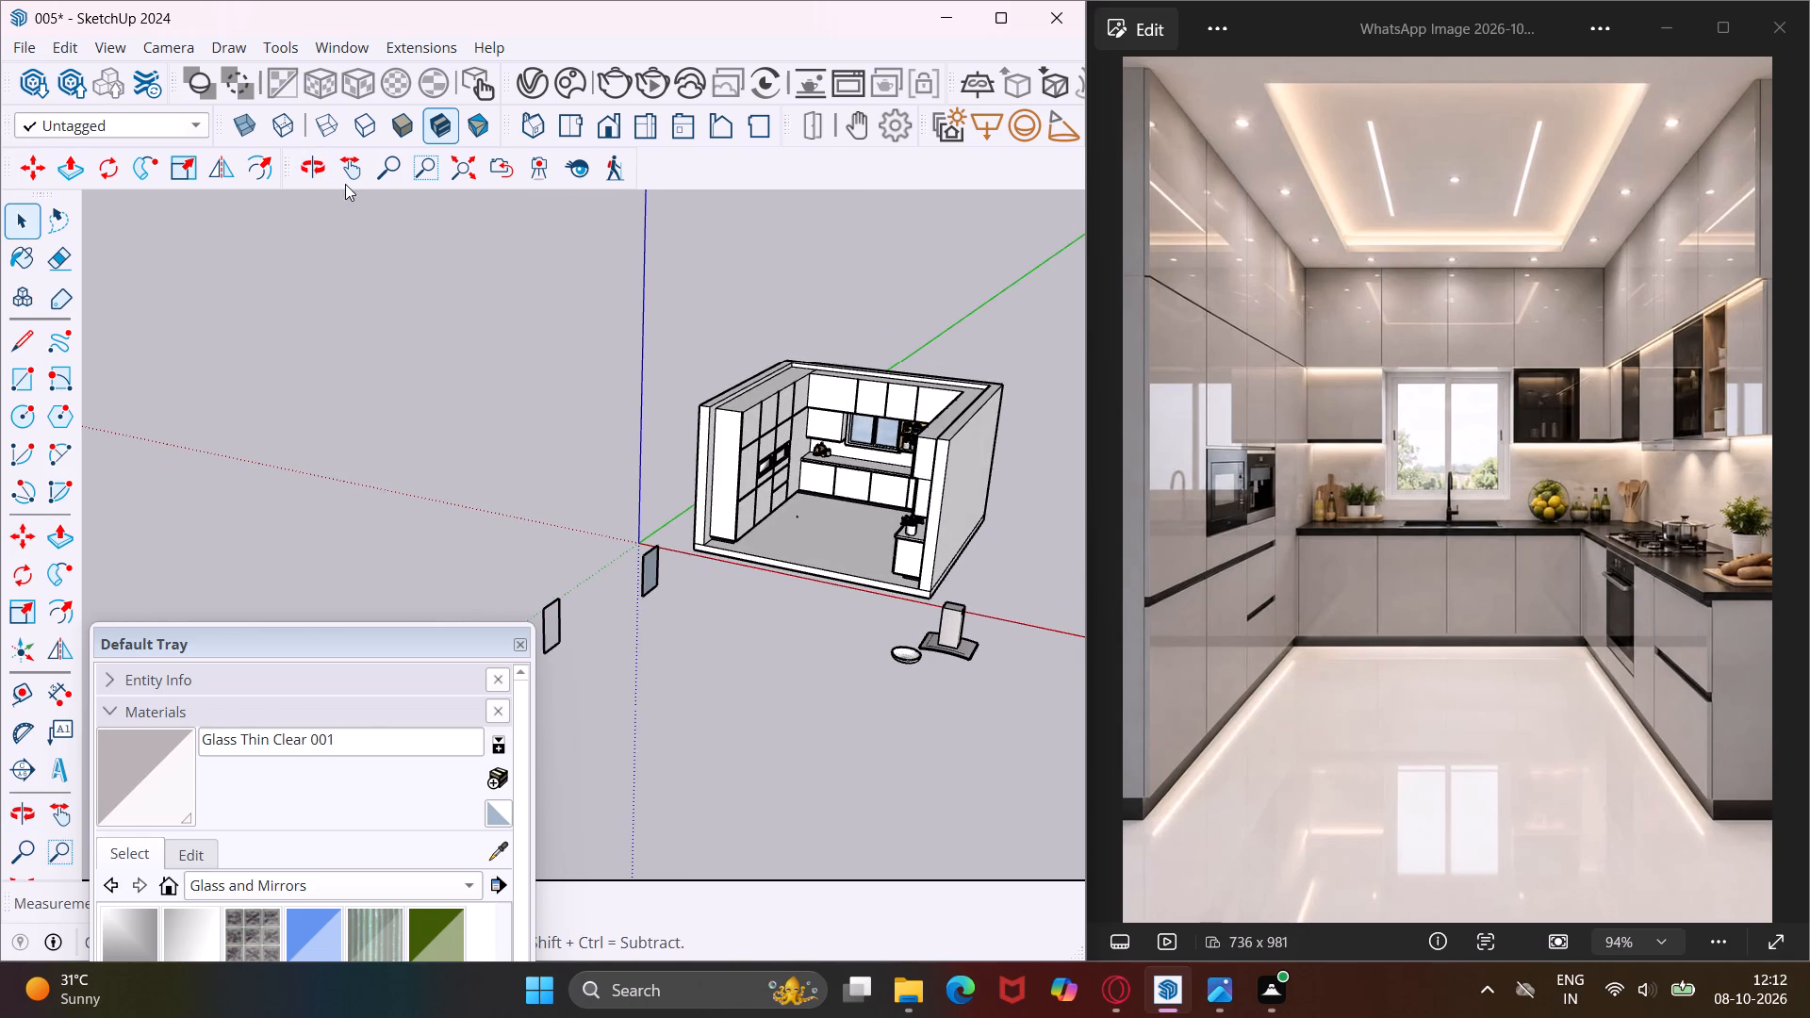
left_click(345, 179)
left_click_drag(853, 709, 659, 670)
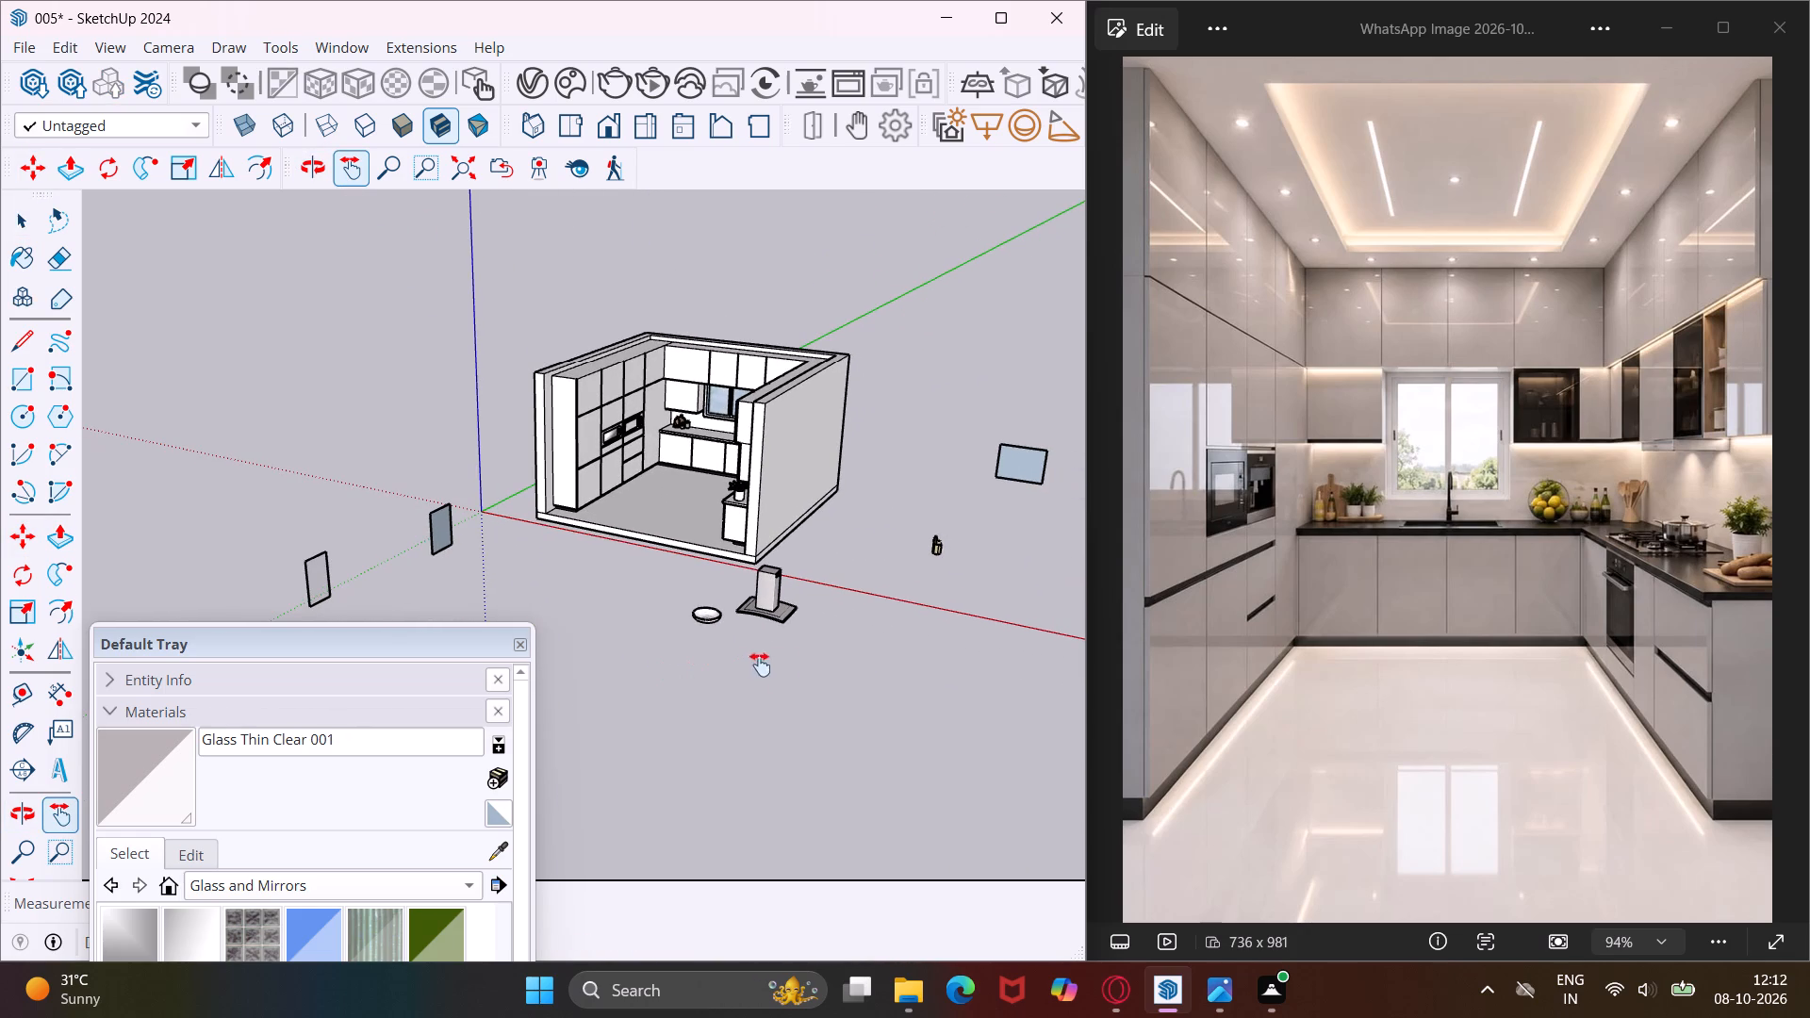
key("Escape")
key("space")
scroll(950, 538, "up", 3)
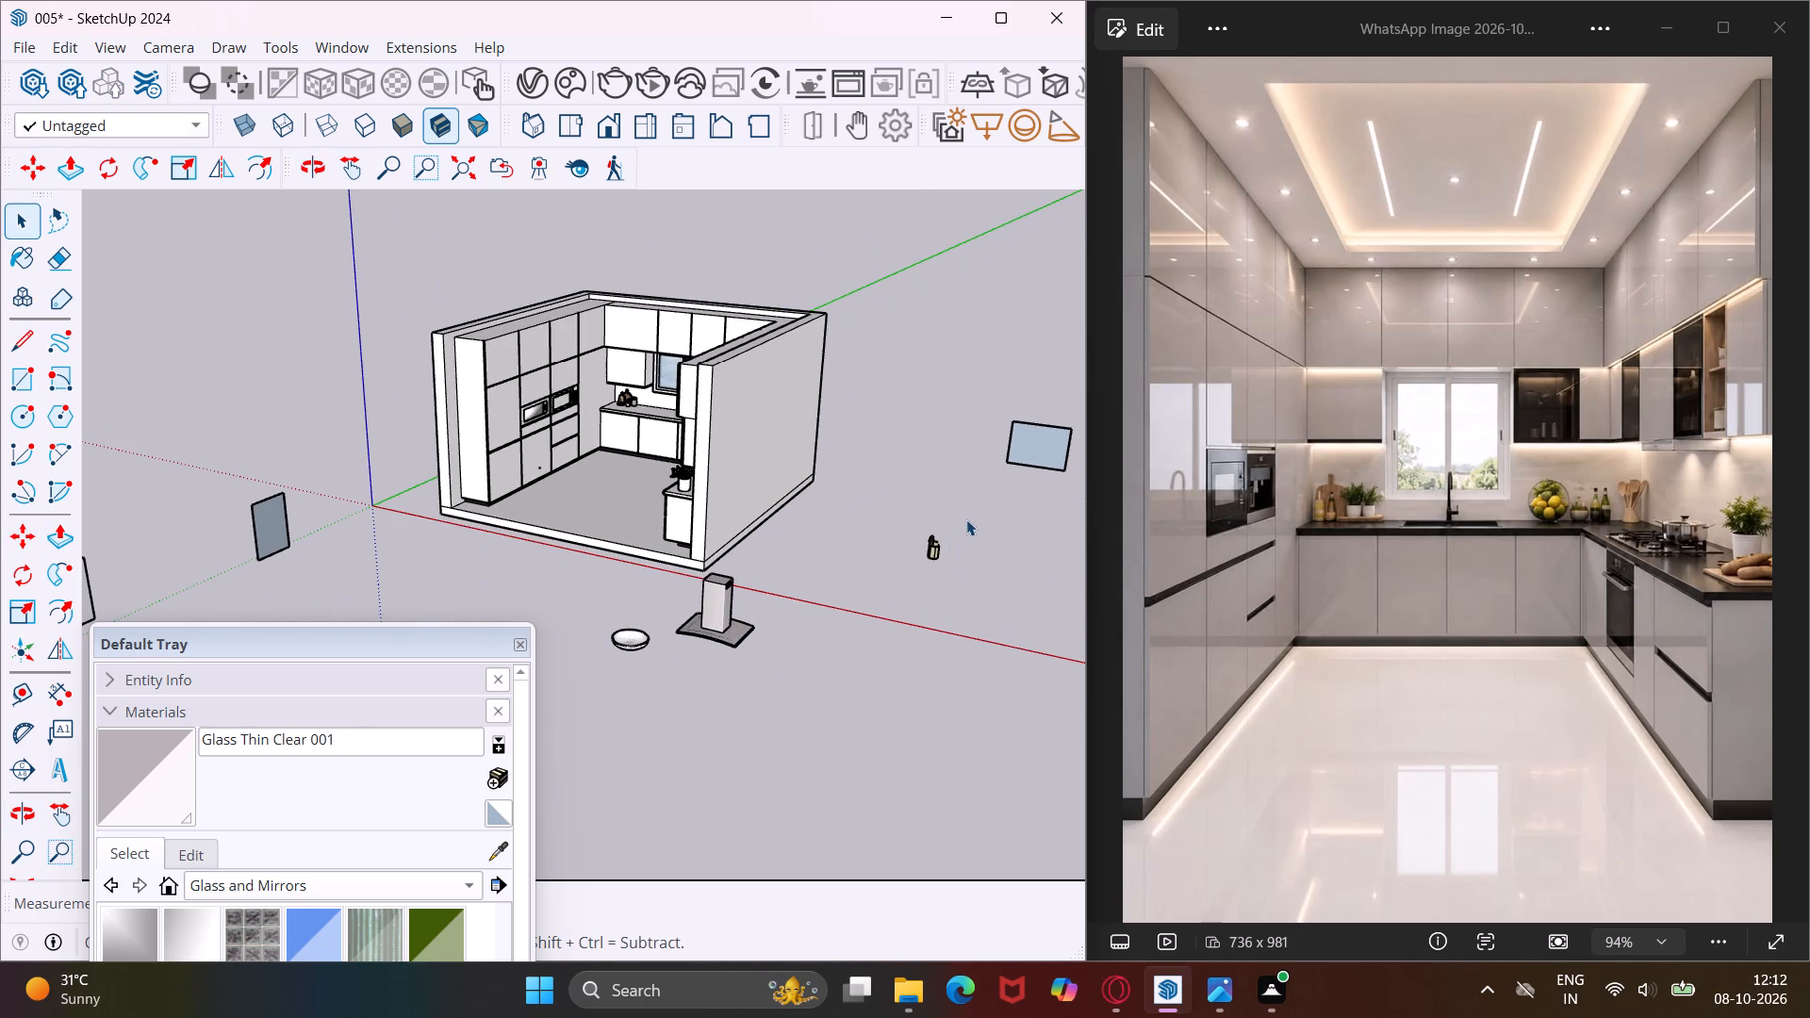
left_click_drag(966, 519, 905, 592)
scroll(905, 592, "up", 5)
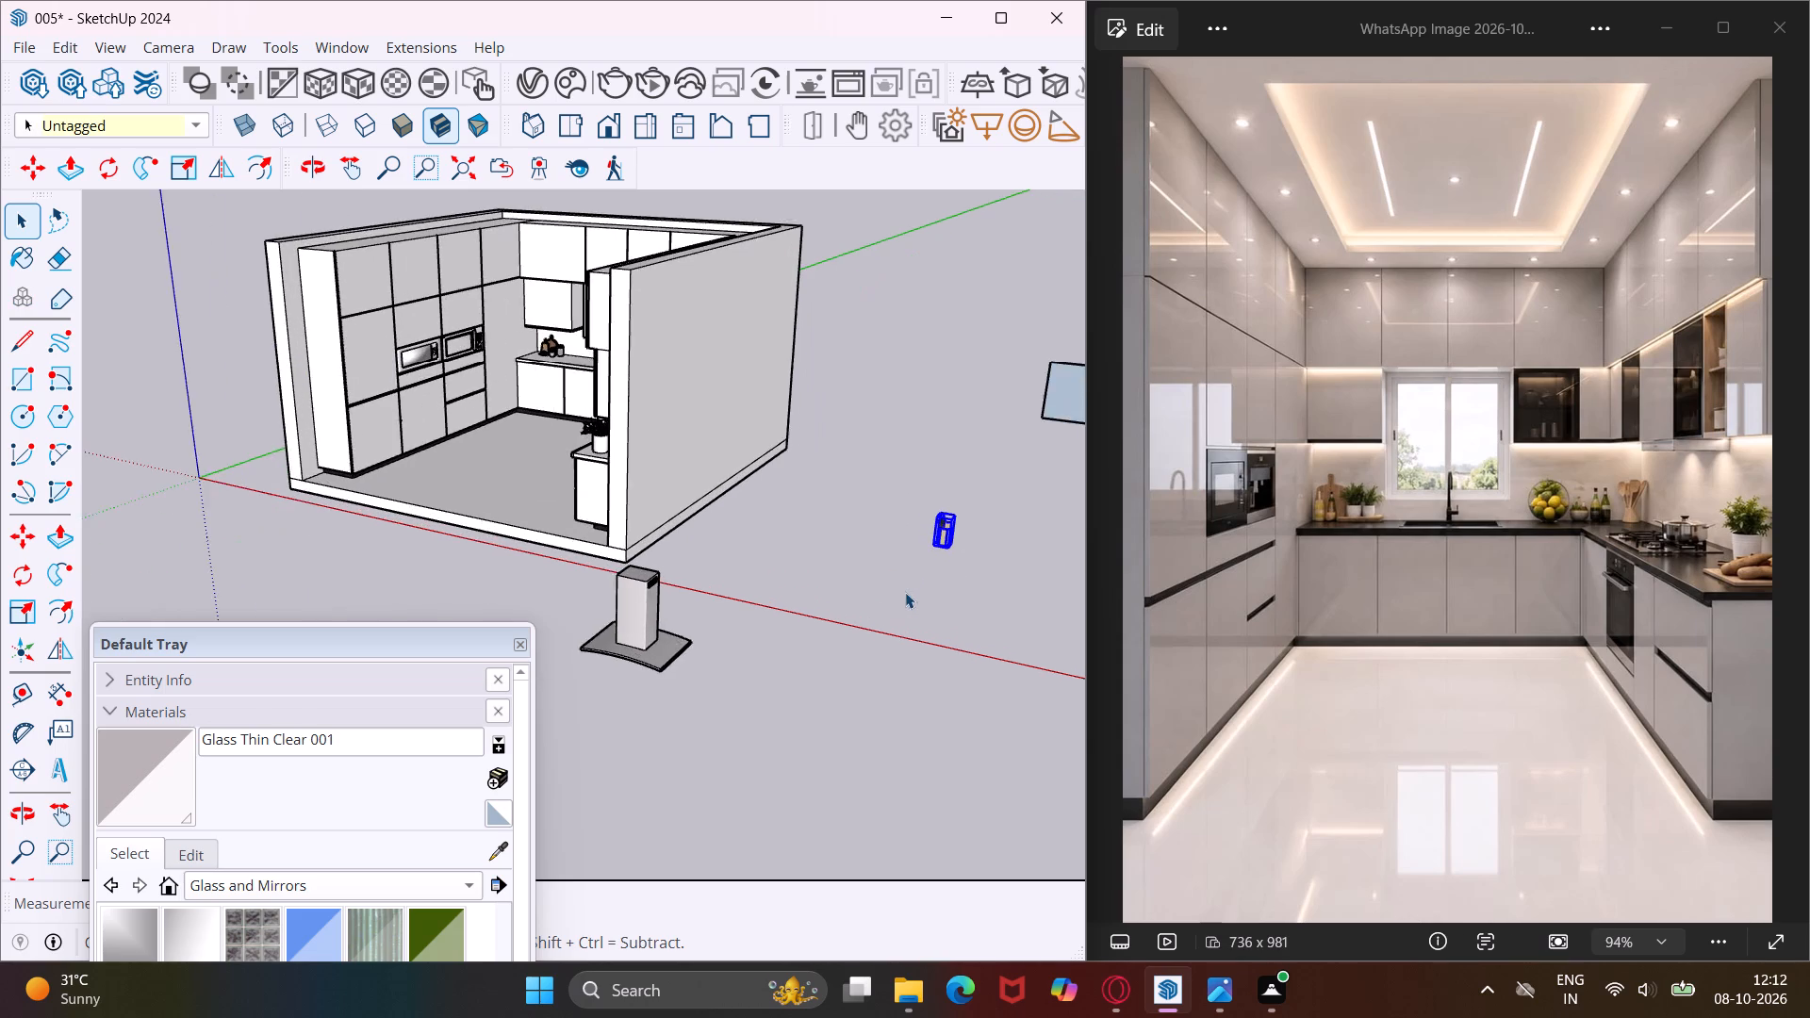
scroll(905, 592, "up", 3)
key("m")
scroll(975, 534, "up", 3)
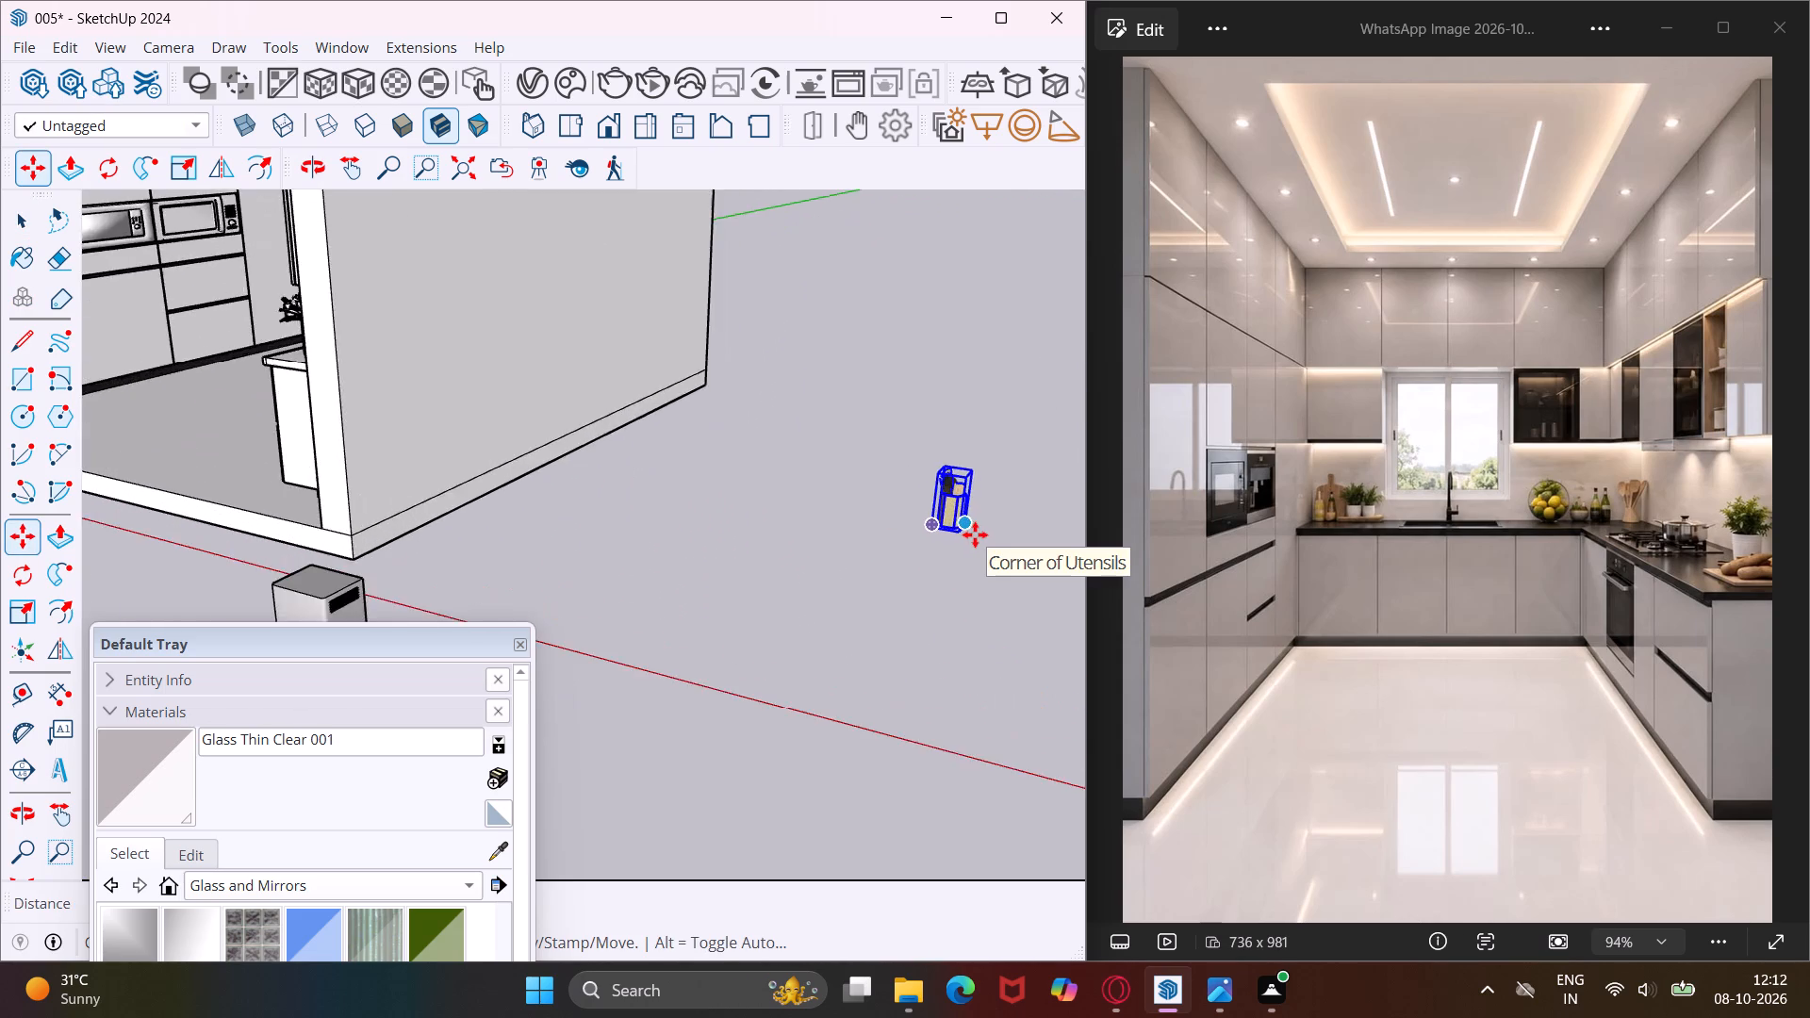
scroll(975, 534, "up", 15)
left_click(926, 534)
scroll(926, 534, "down", 8)
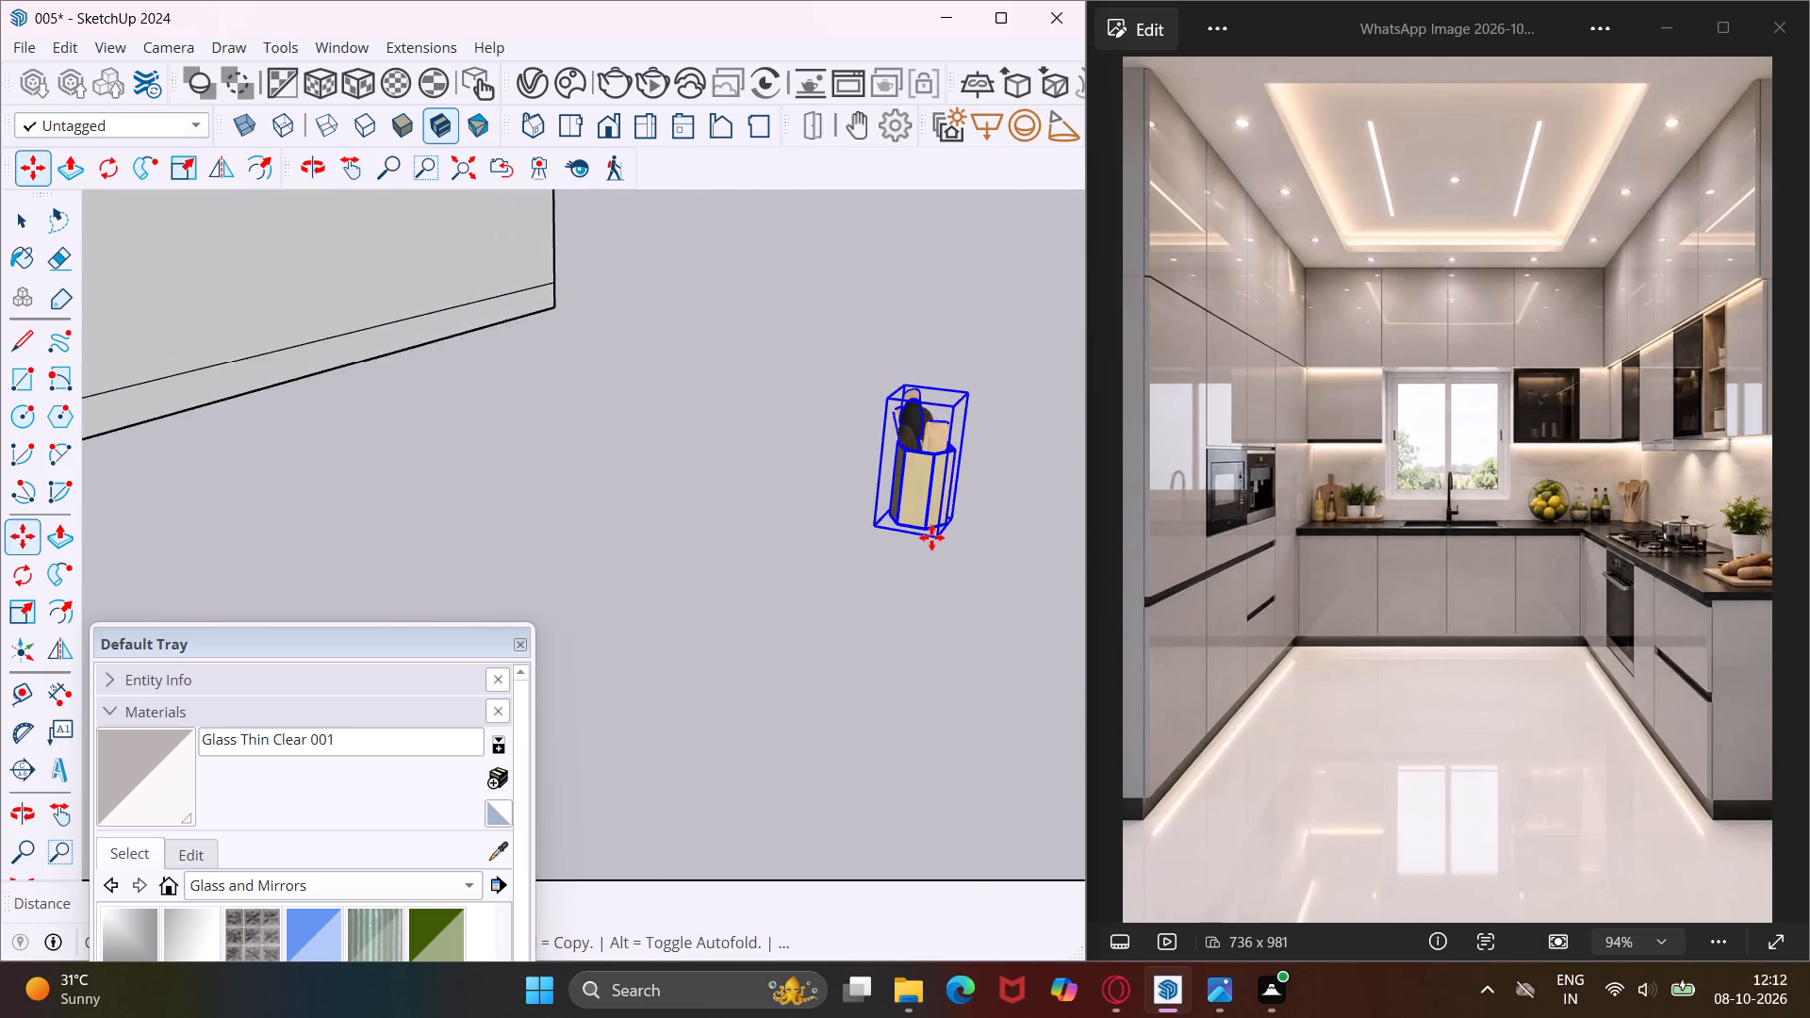
scroll(931, 537, "down", 16)
middle_click_drag(918, 538, 1169, 563)
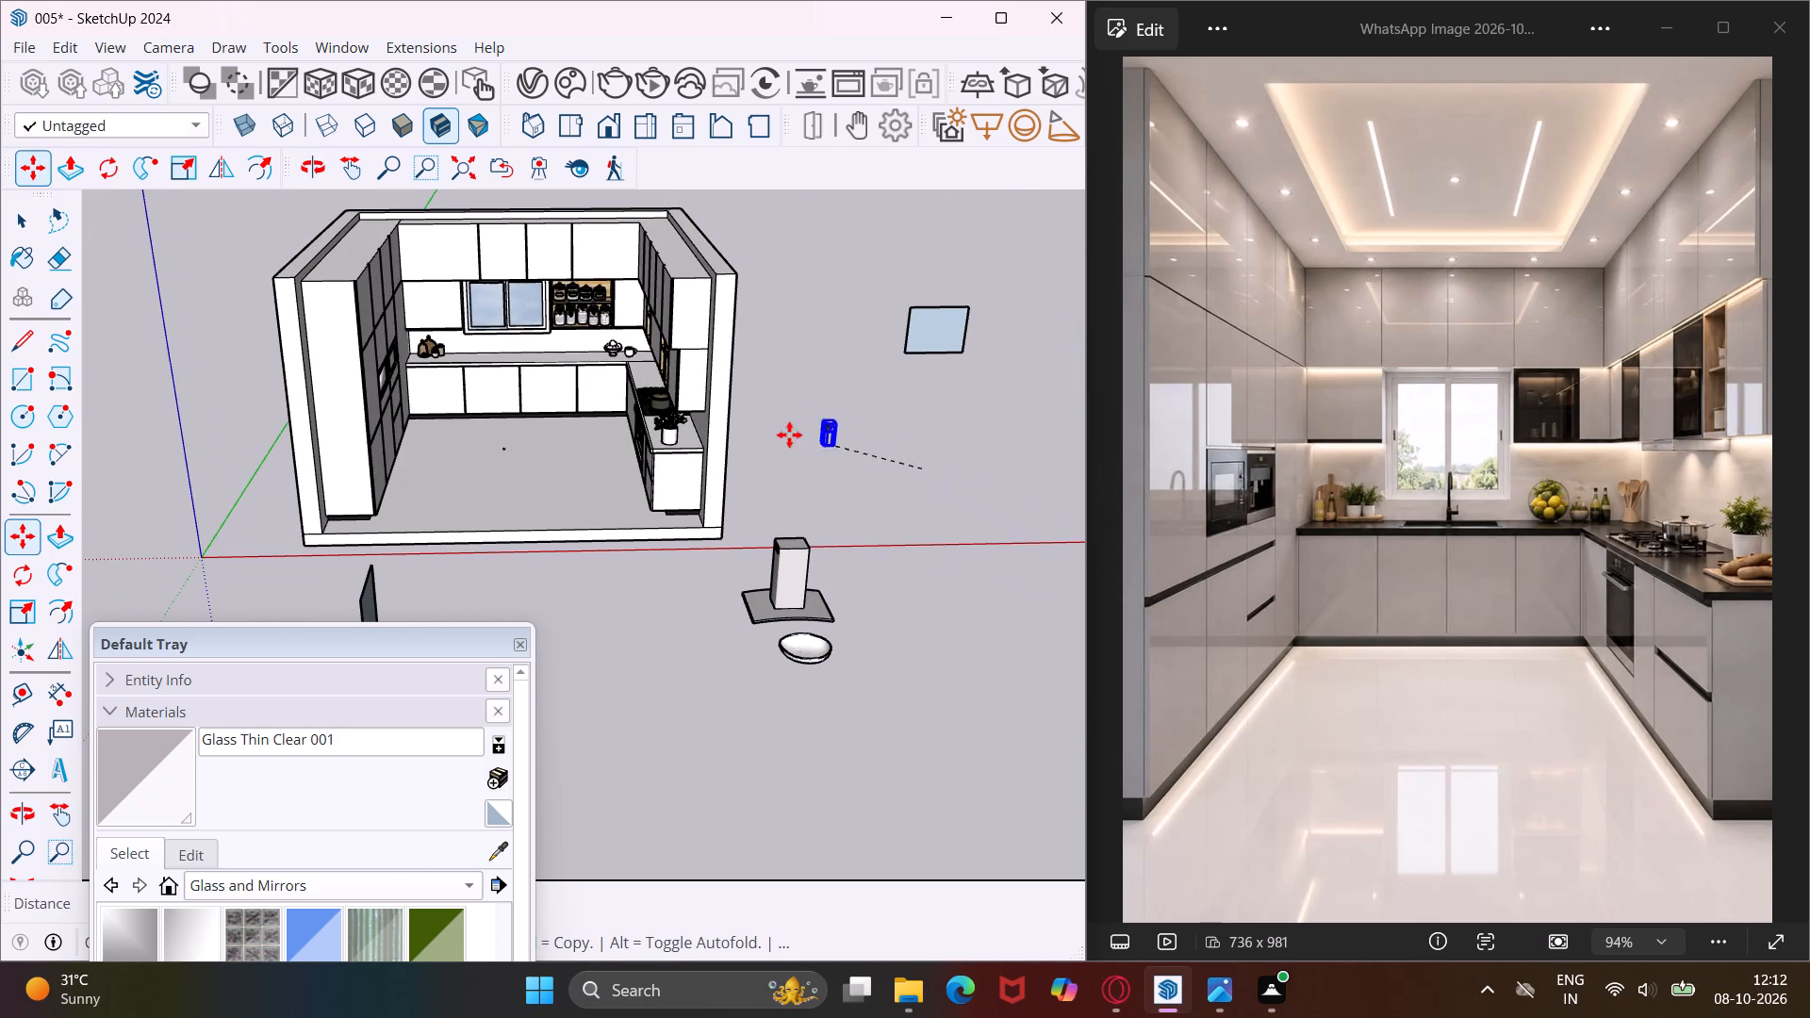
scroll(642, 352, "up", 10)
middle_click_drag(644, 352, 692, 365)
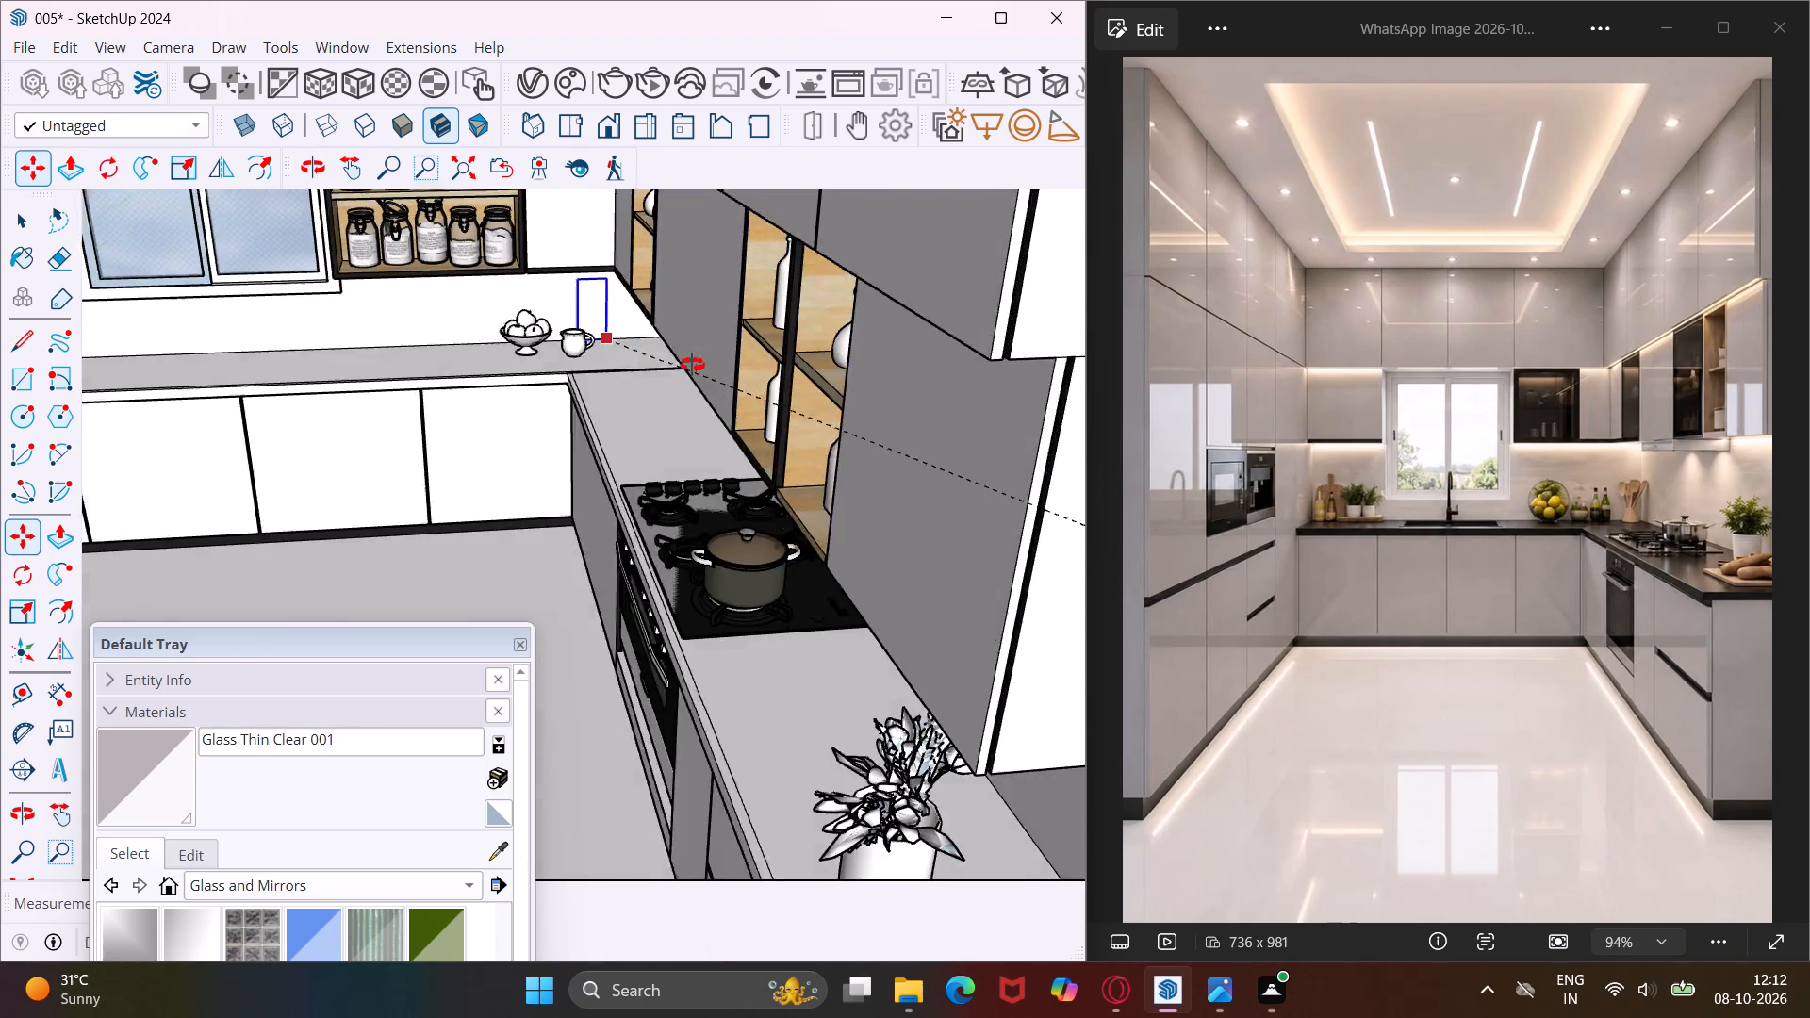
middle_click_drag(692, 365, 828, 353)
scroll(535, 362, "up", 2)
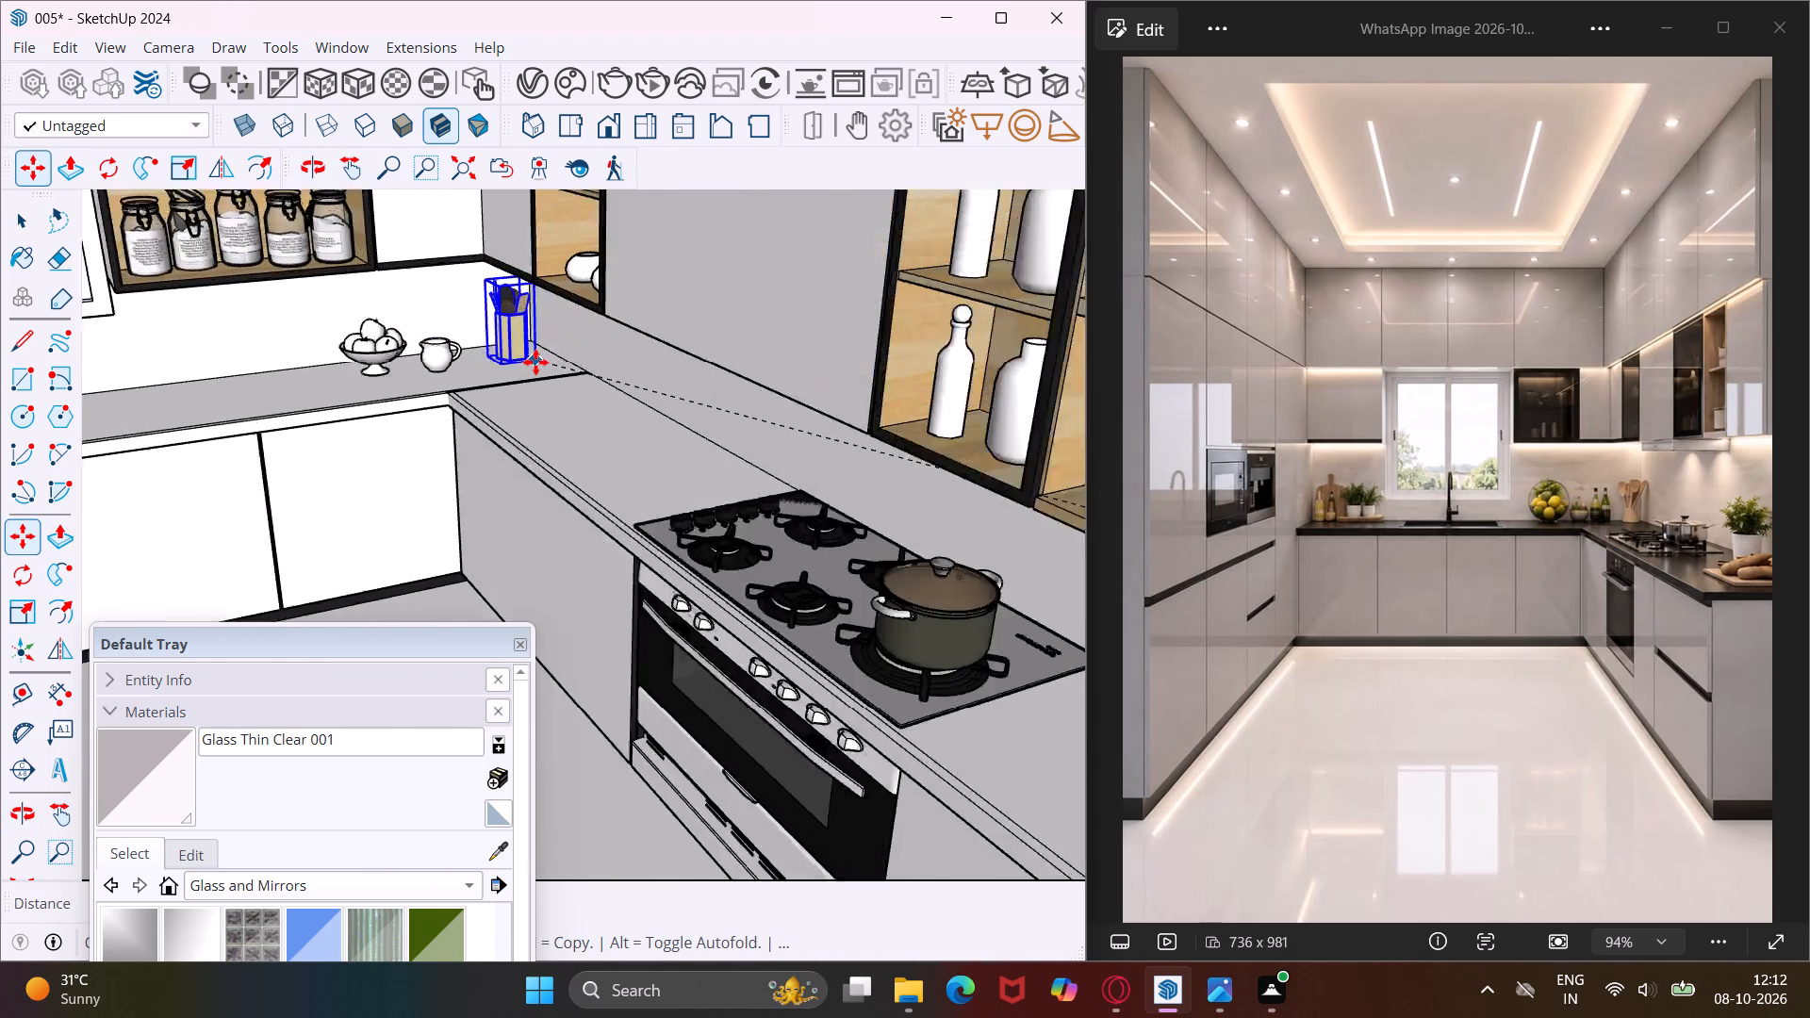
scroll(535, 362, "up", 13)
left_click(536, 359)
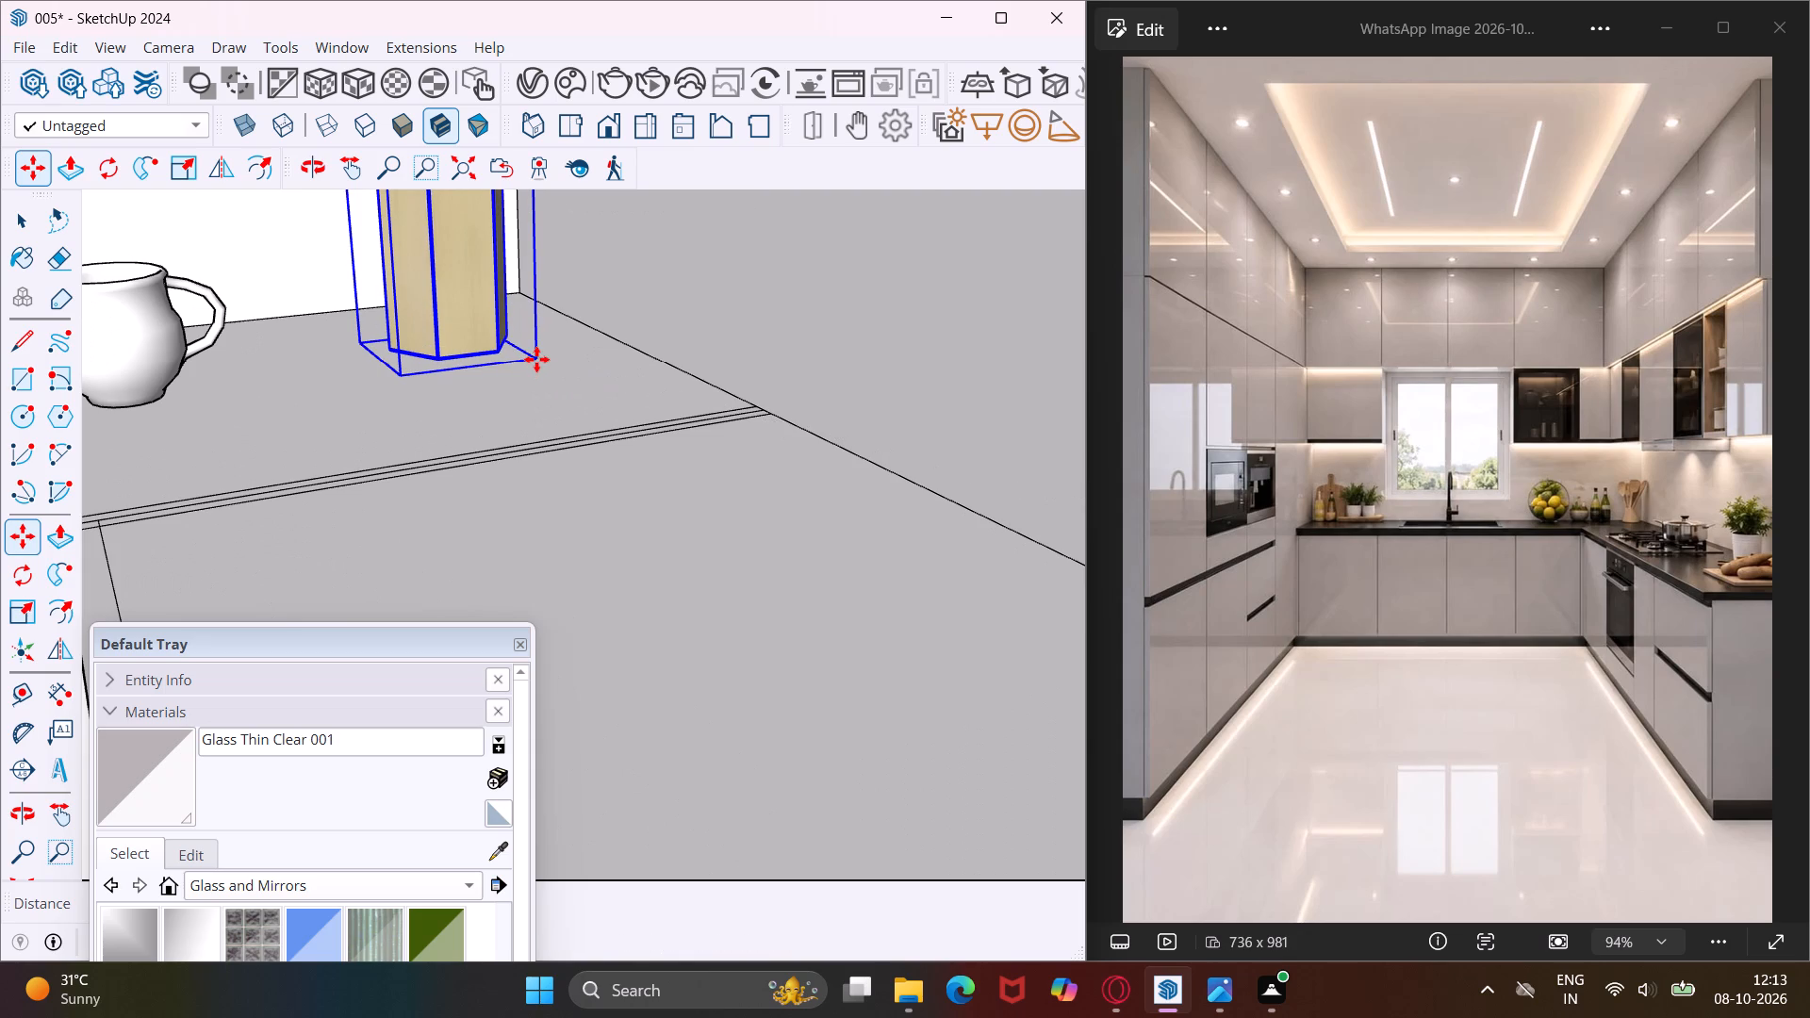
key("Escape")
Lower the utensil holder vertically so its base sits on the worktop surface.
scroll(455, 361, "up", 7)
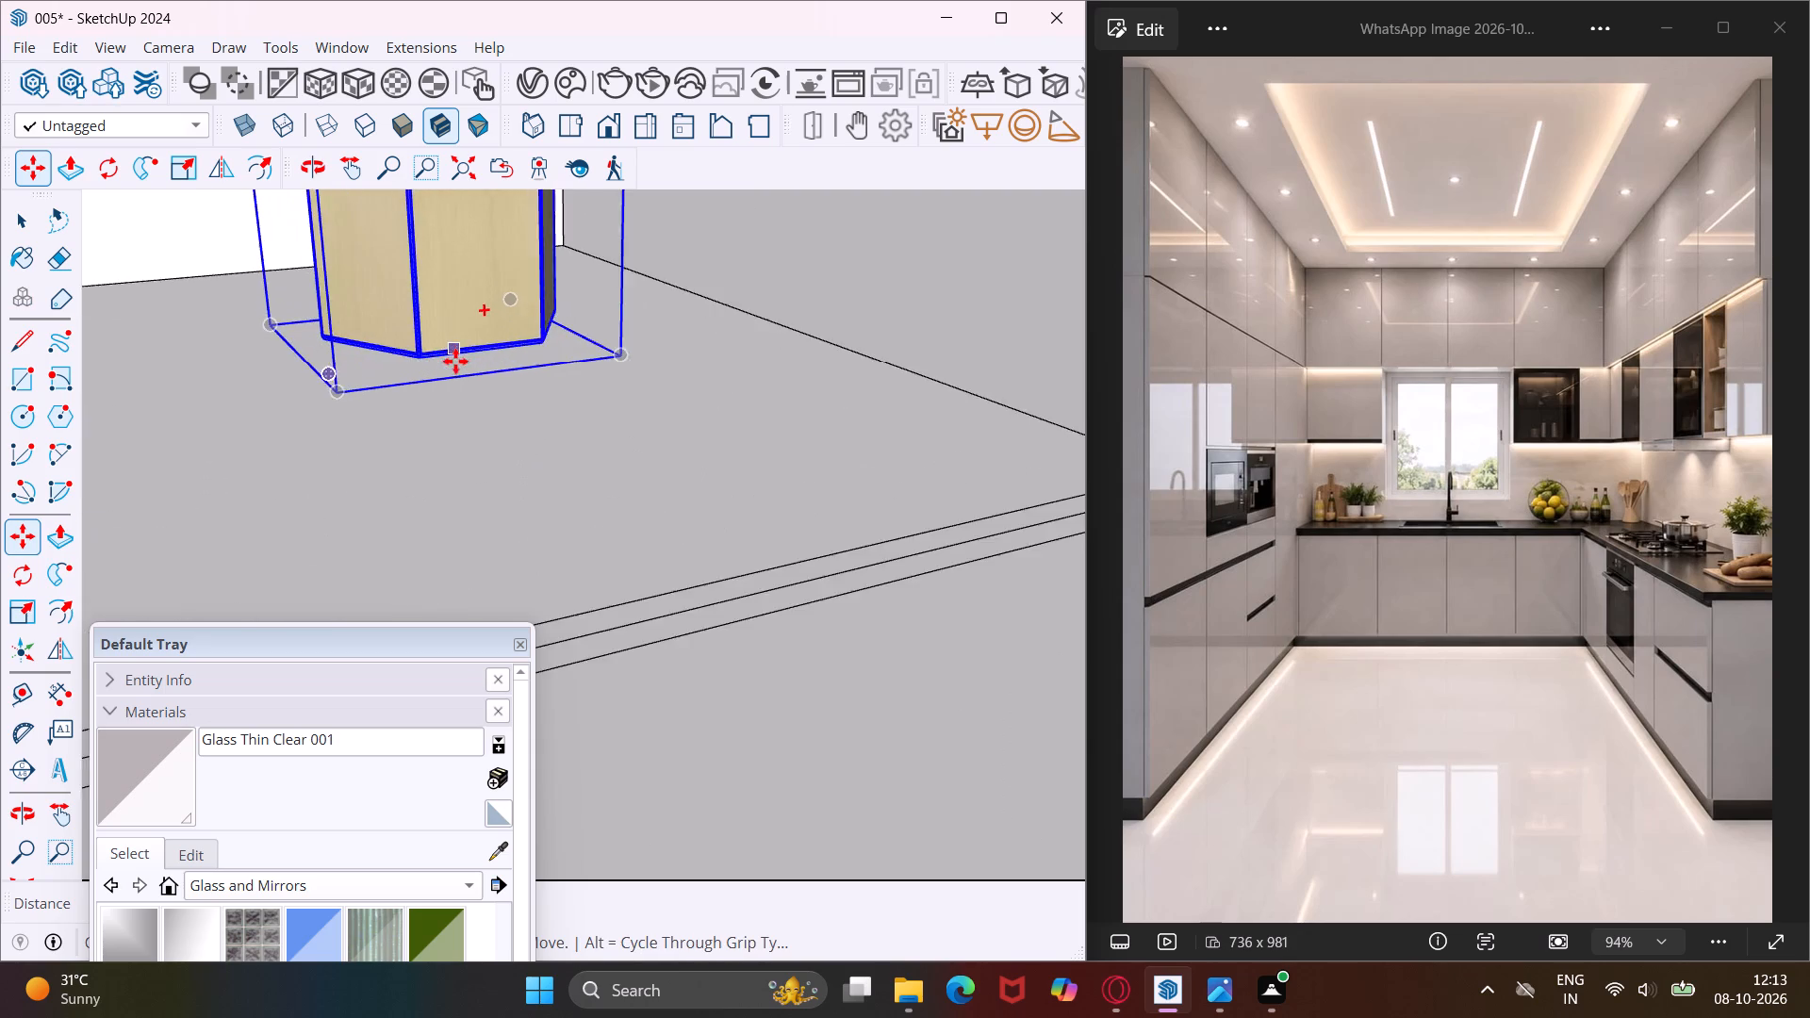
middle_click_drag(458, 360, 523, 286)
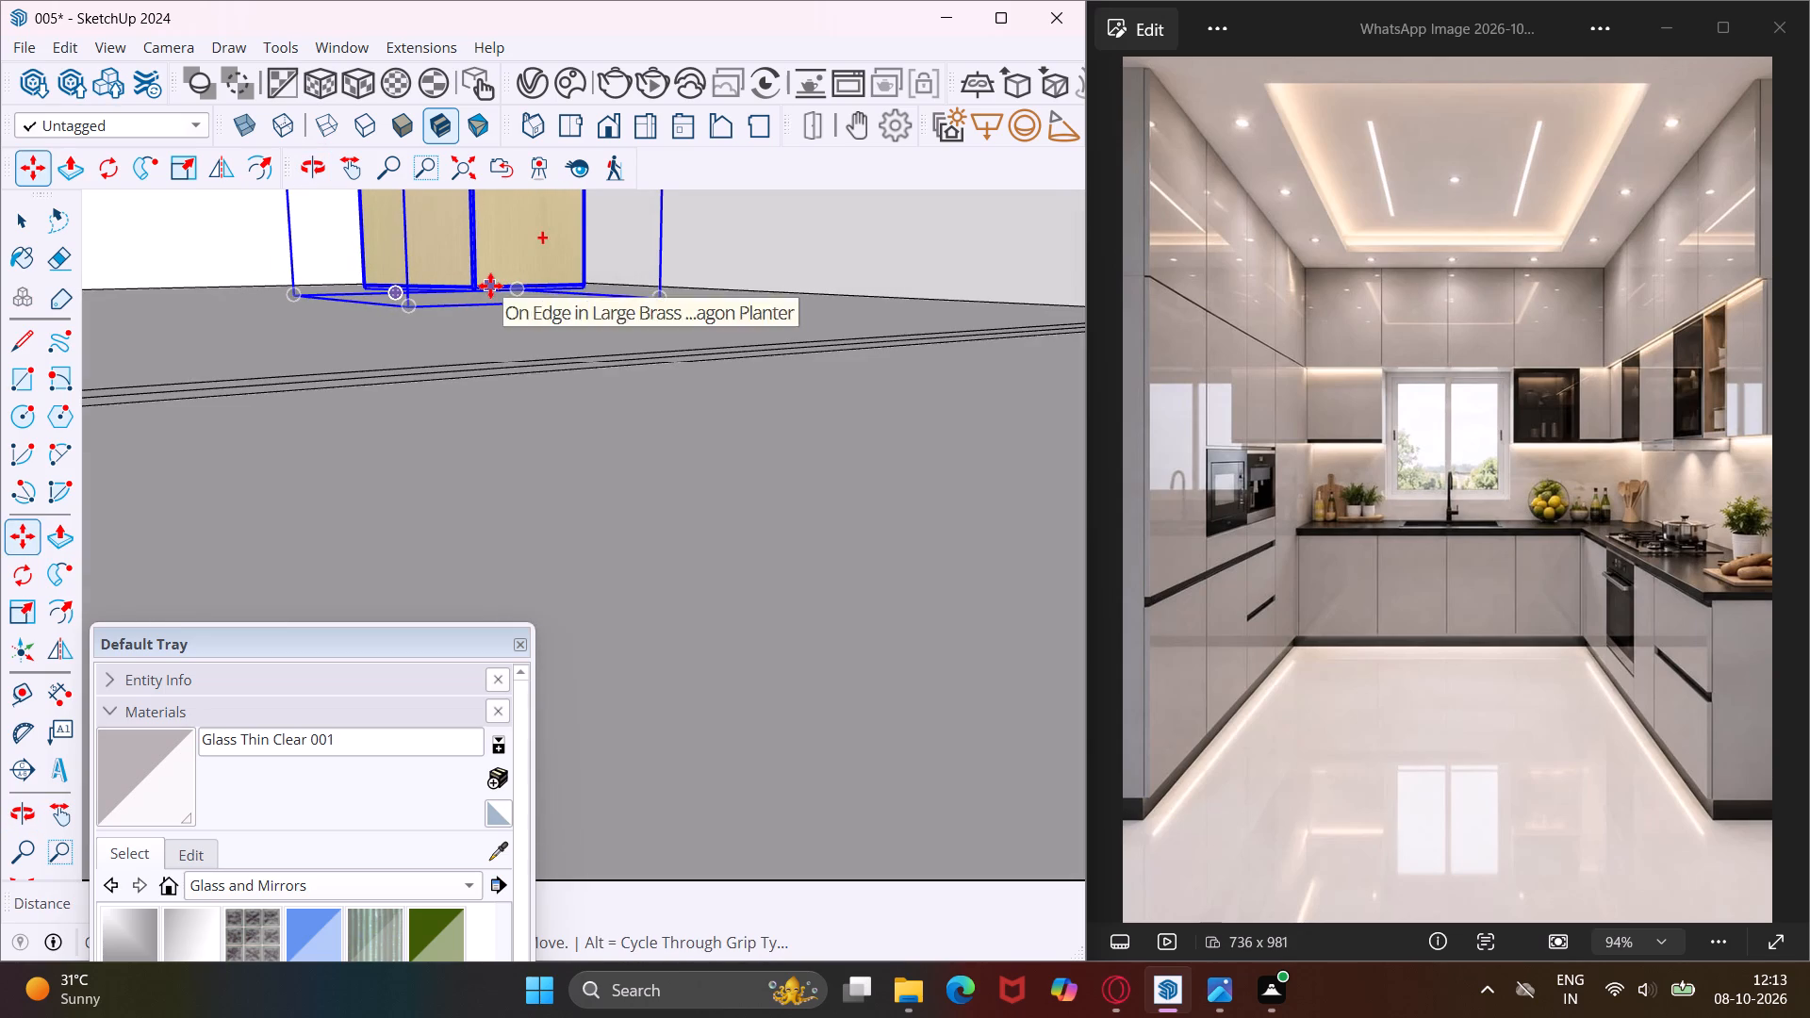
left_click(490, 286)
left_click(483, 311)
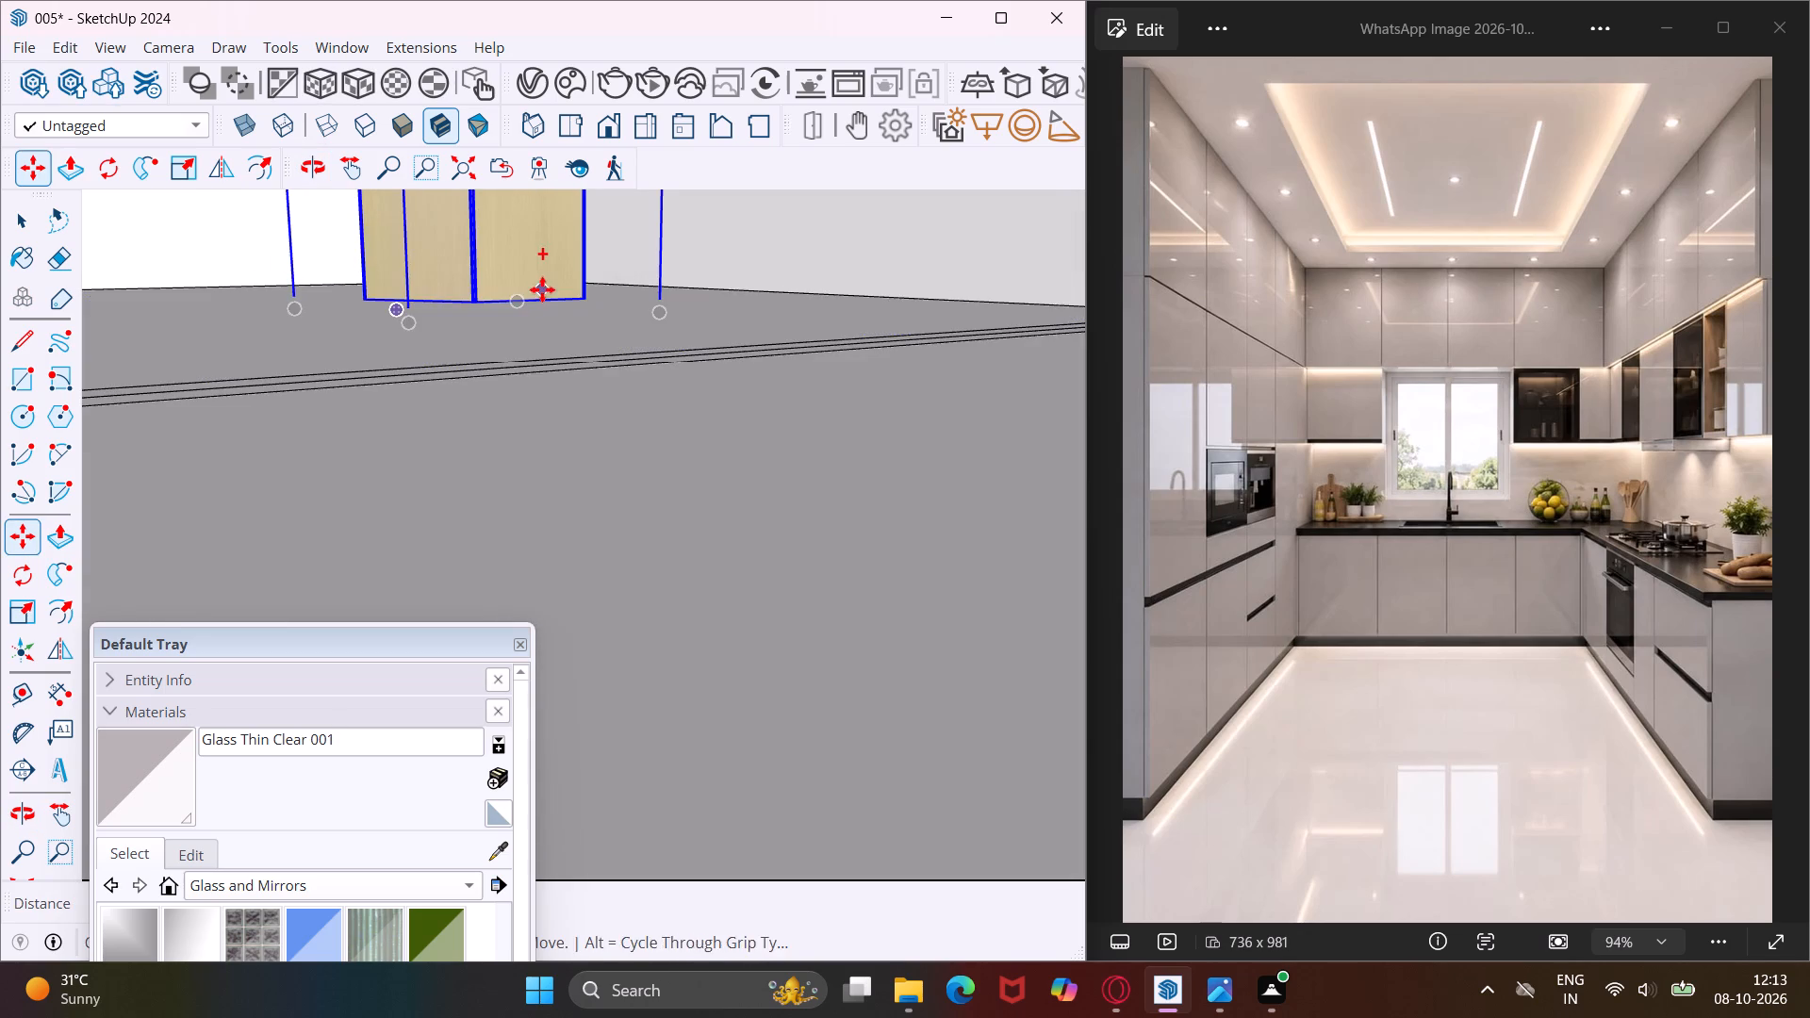
Slide the utensil holder across the worktop into the corner, back towards the window wall and sideways towards the hob wall.
middle_click_drag(542, 289, 539, 365)
scroll(528, 353, "down", 16)
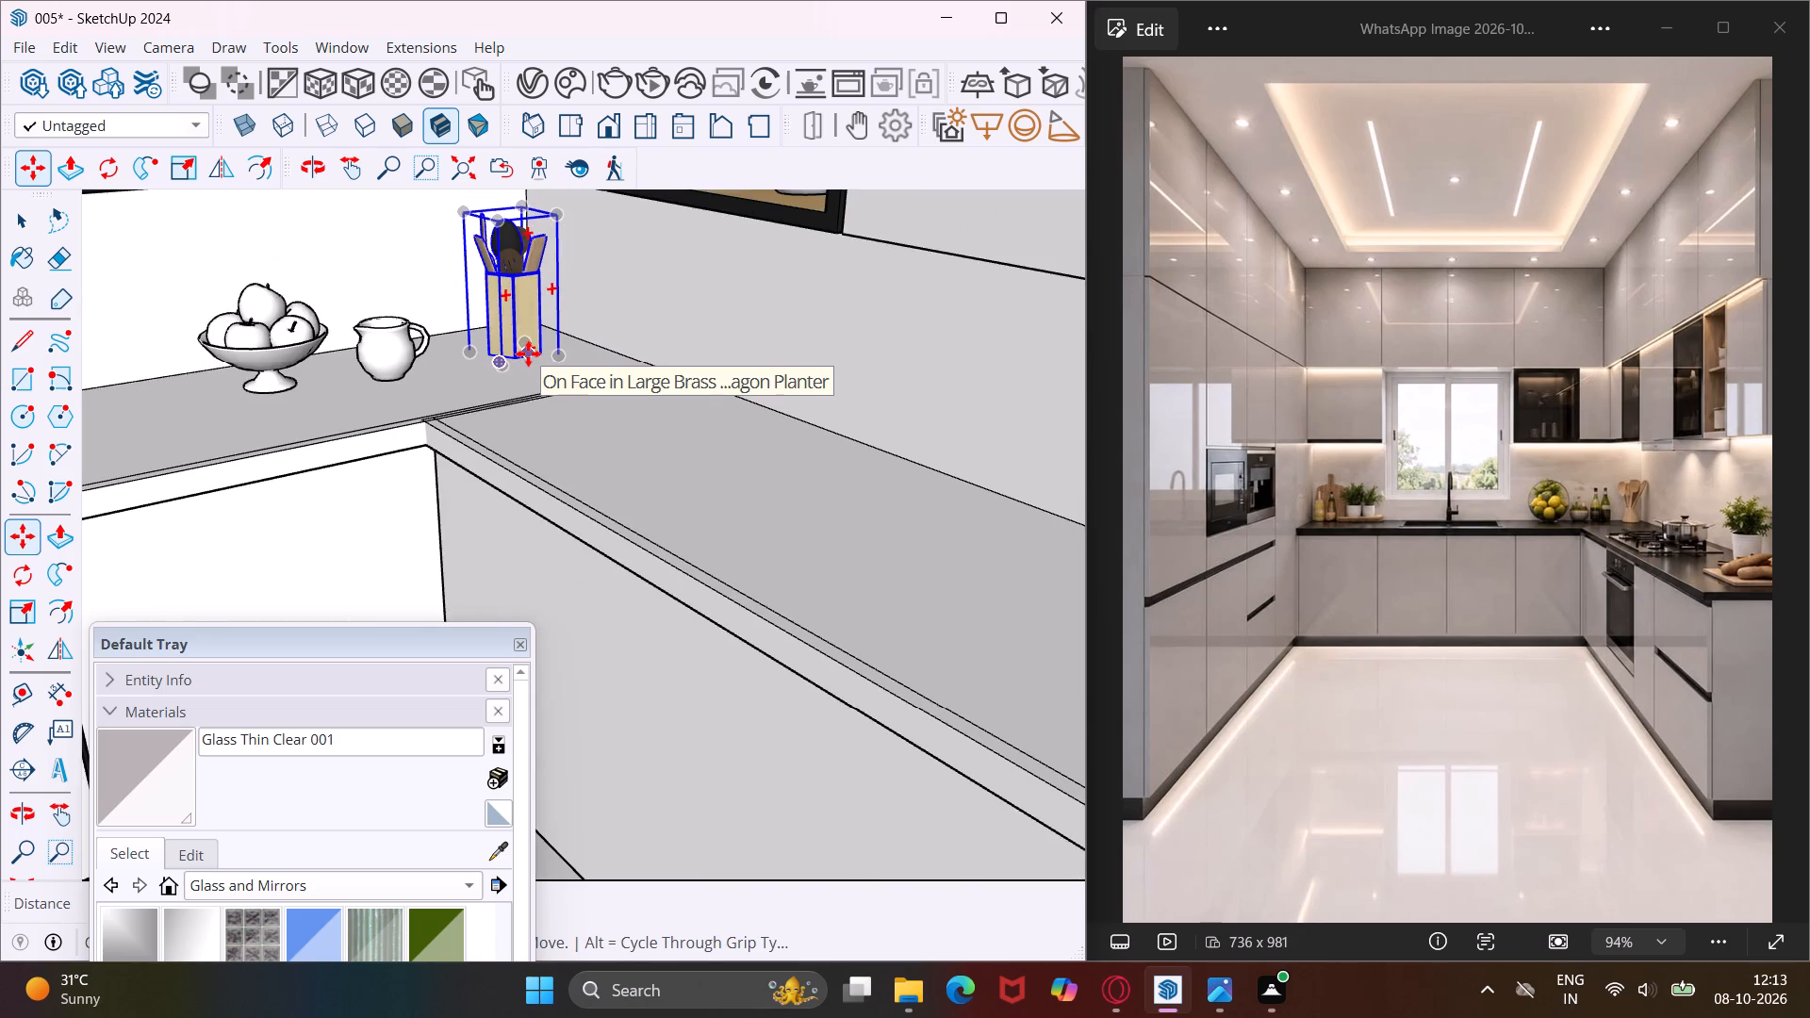
scroll(528, 353, "down", 3)
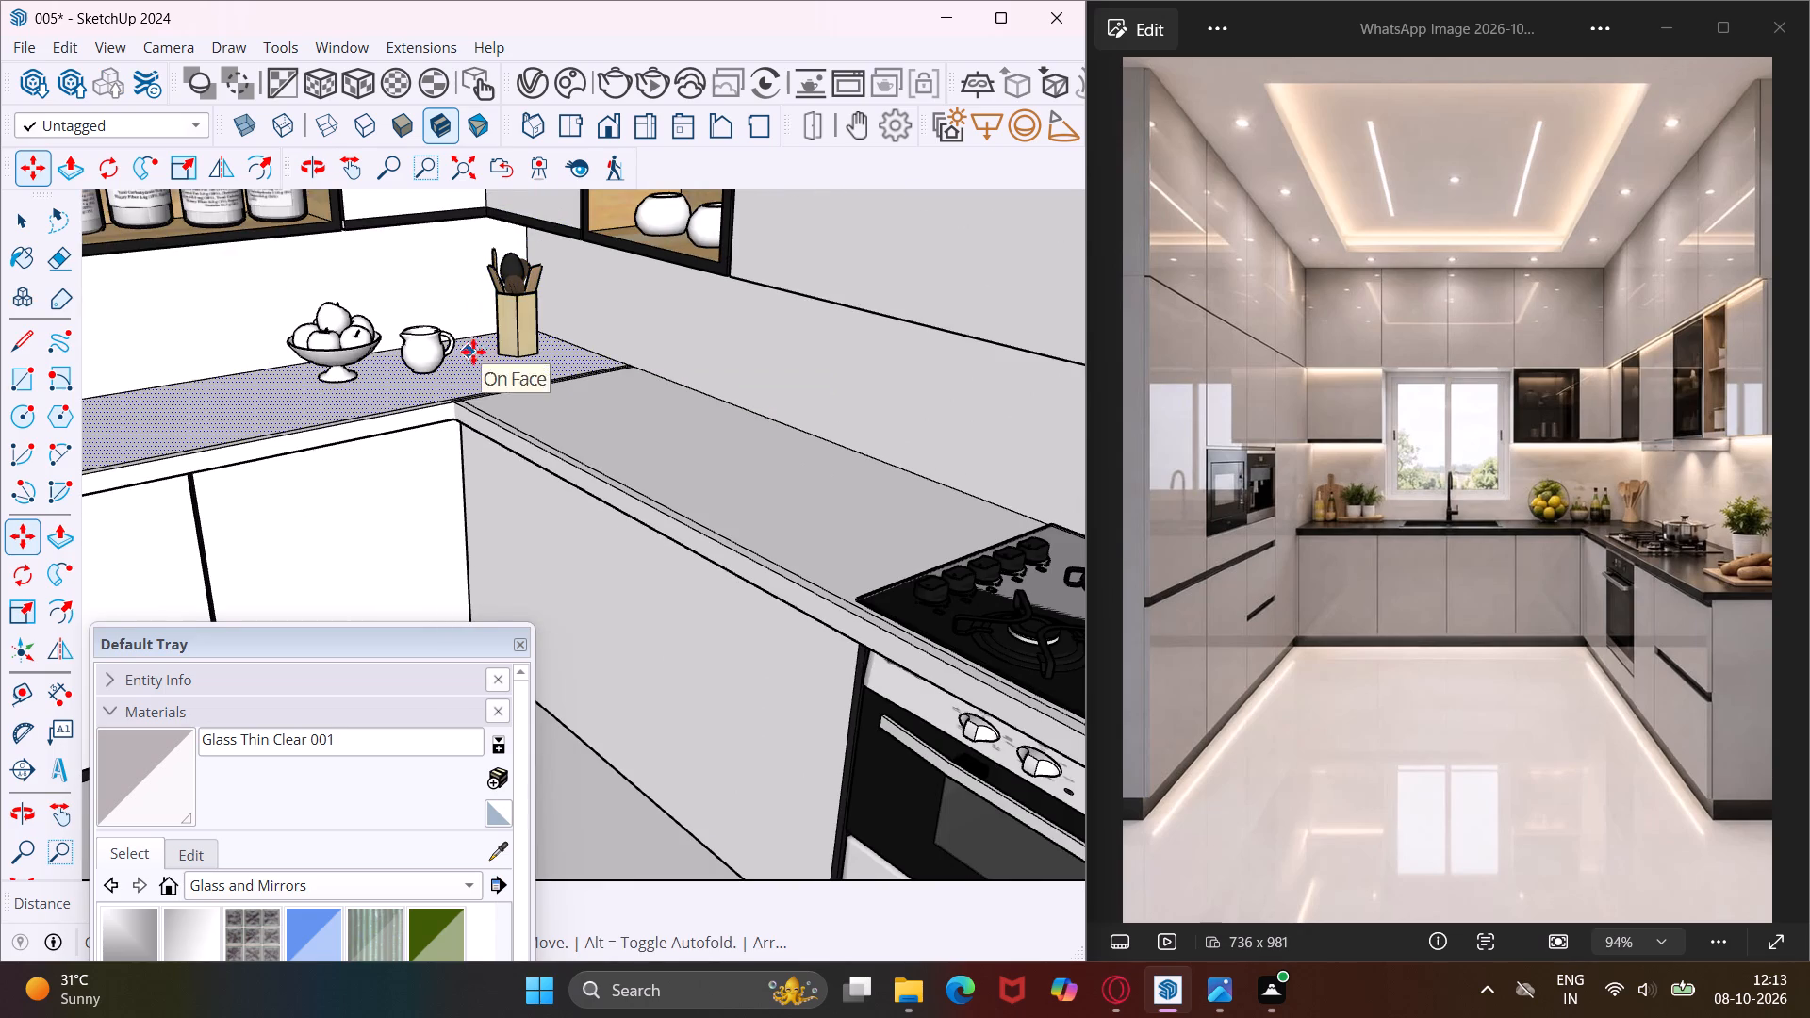
middle_click_drag(491, 355, 668, 375)
scroll(422, 370, "up", 2)
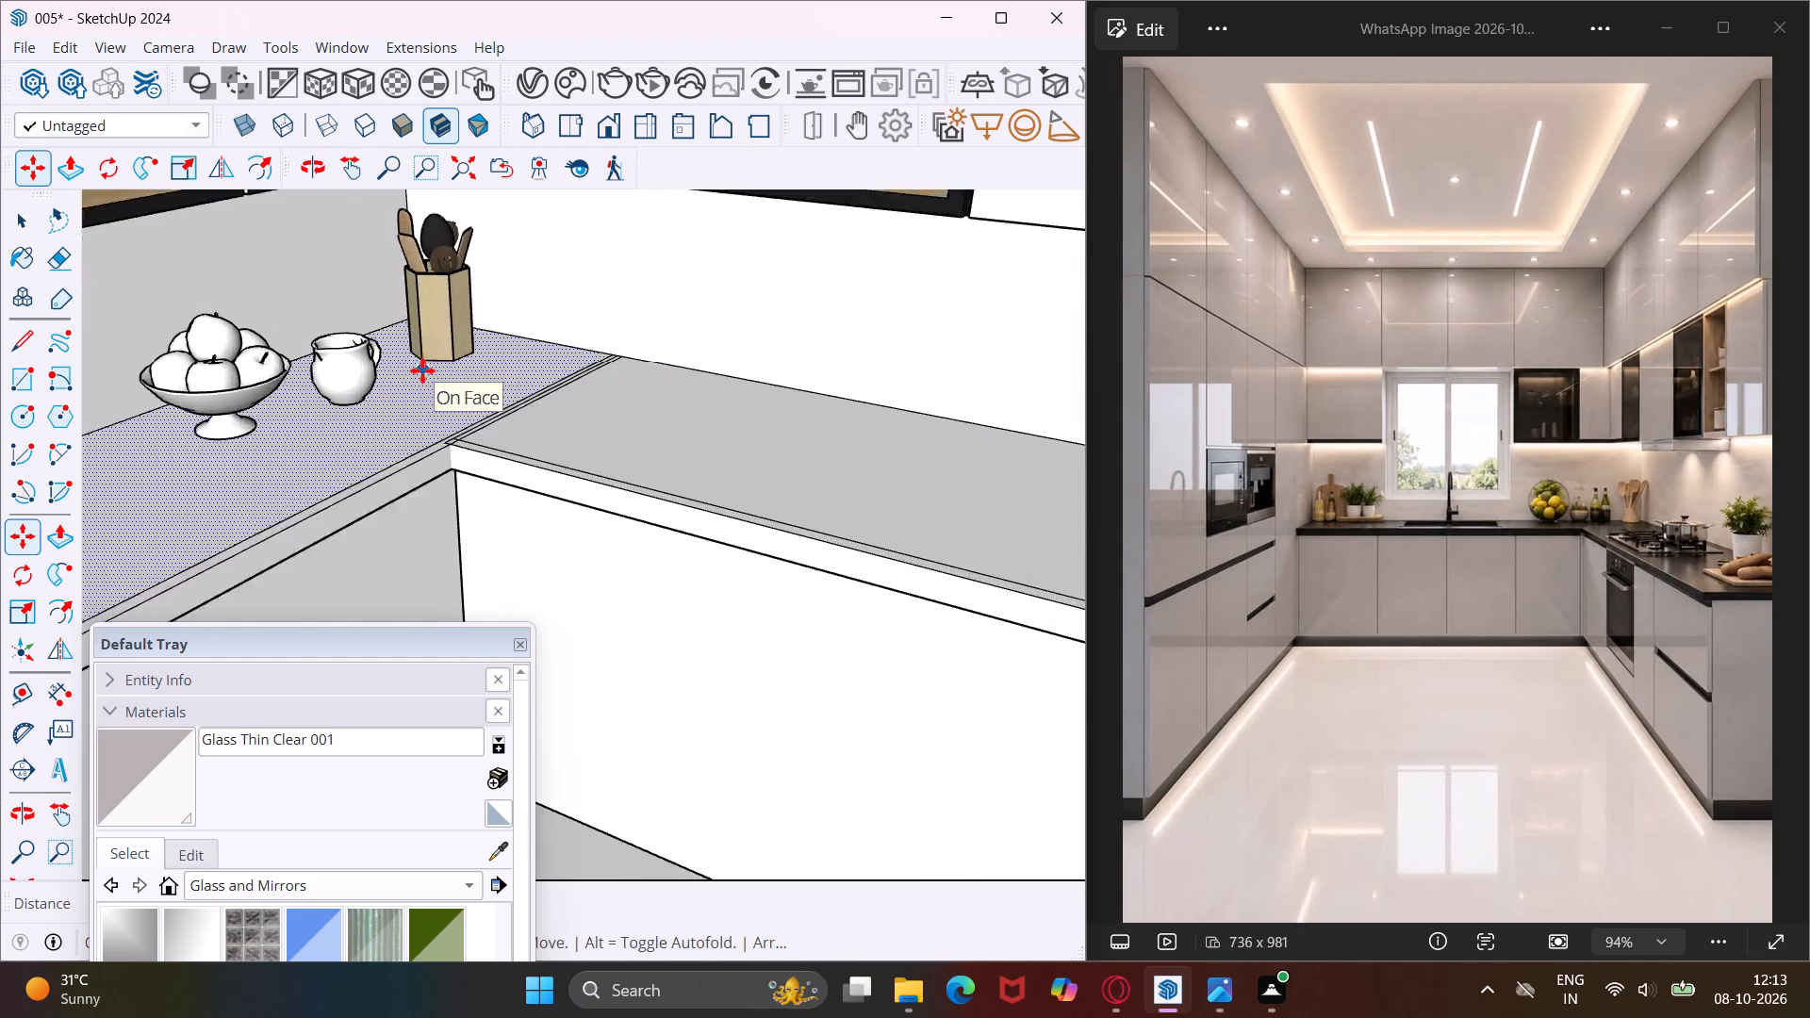
scroll(422, 370, "up", 6)
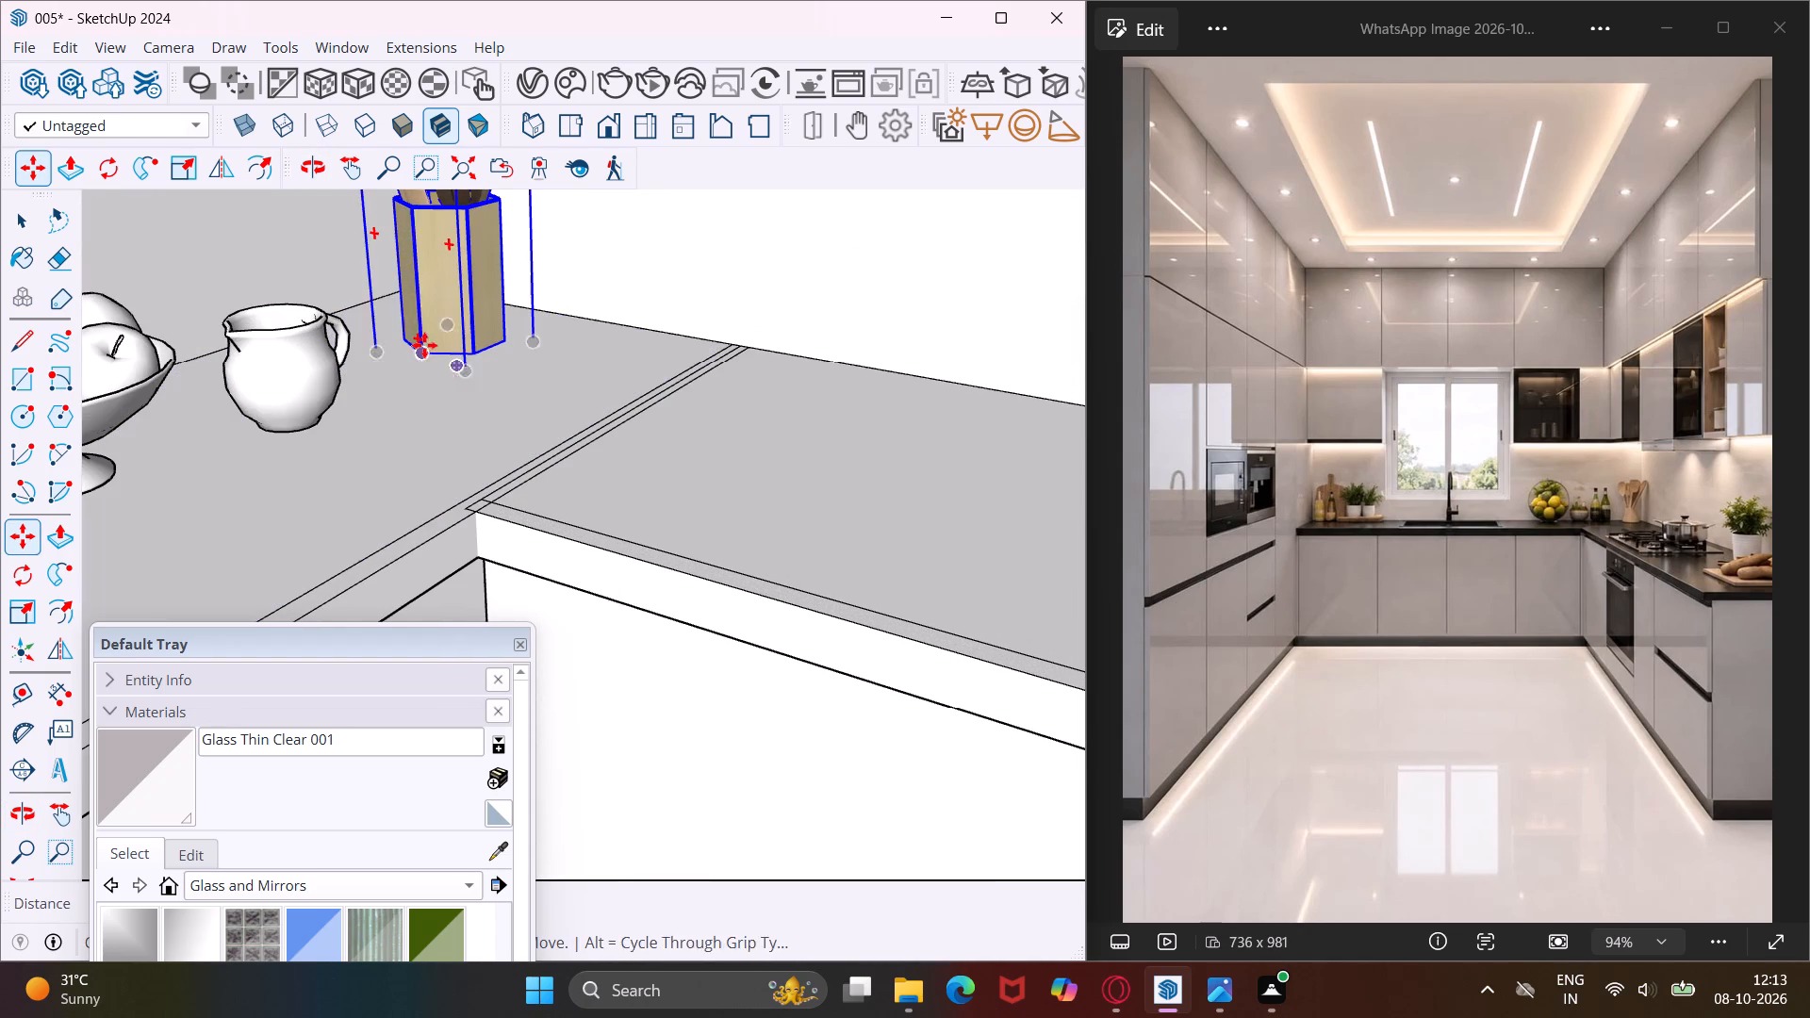
key("Escape")
key("space")
left_click(426, 341)
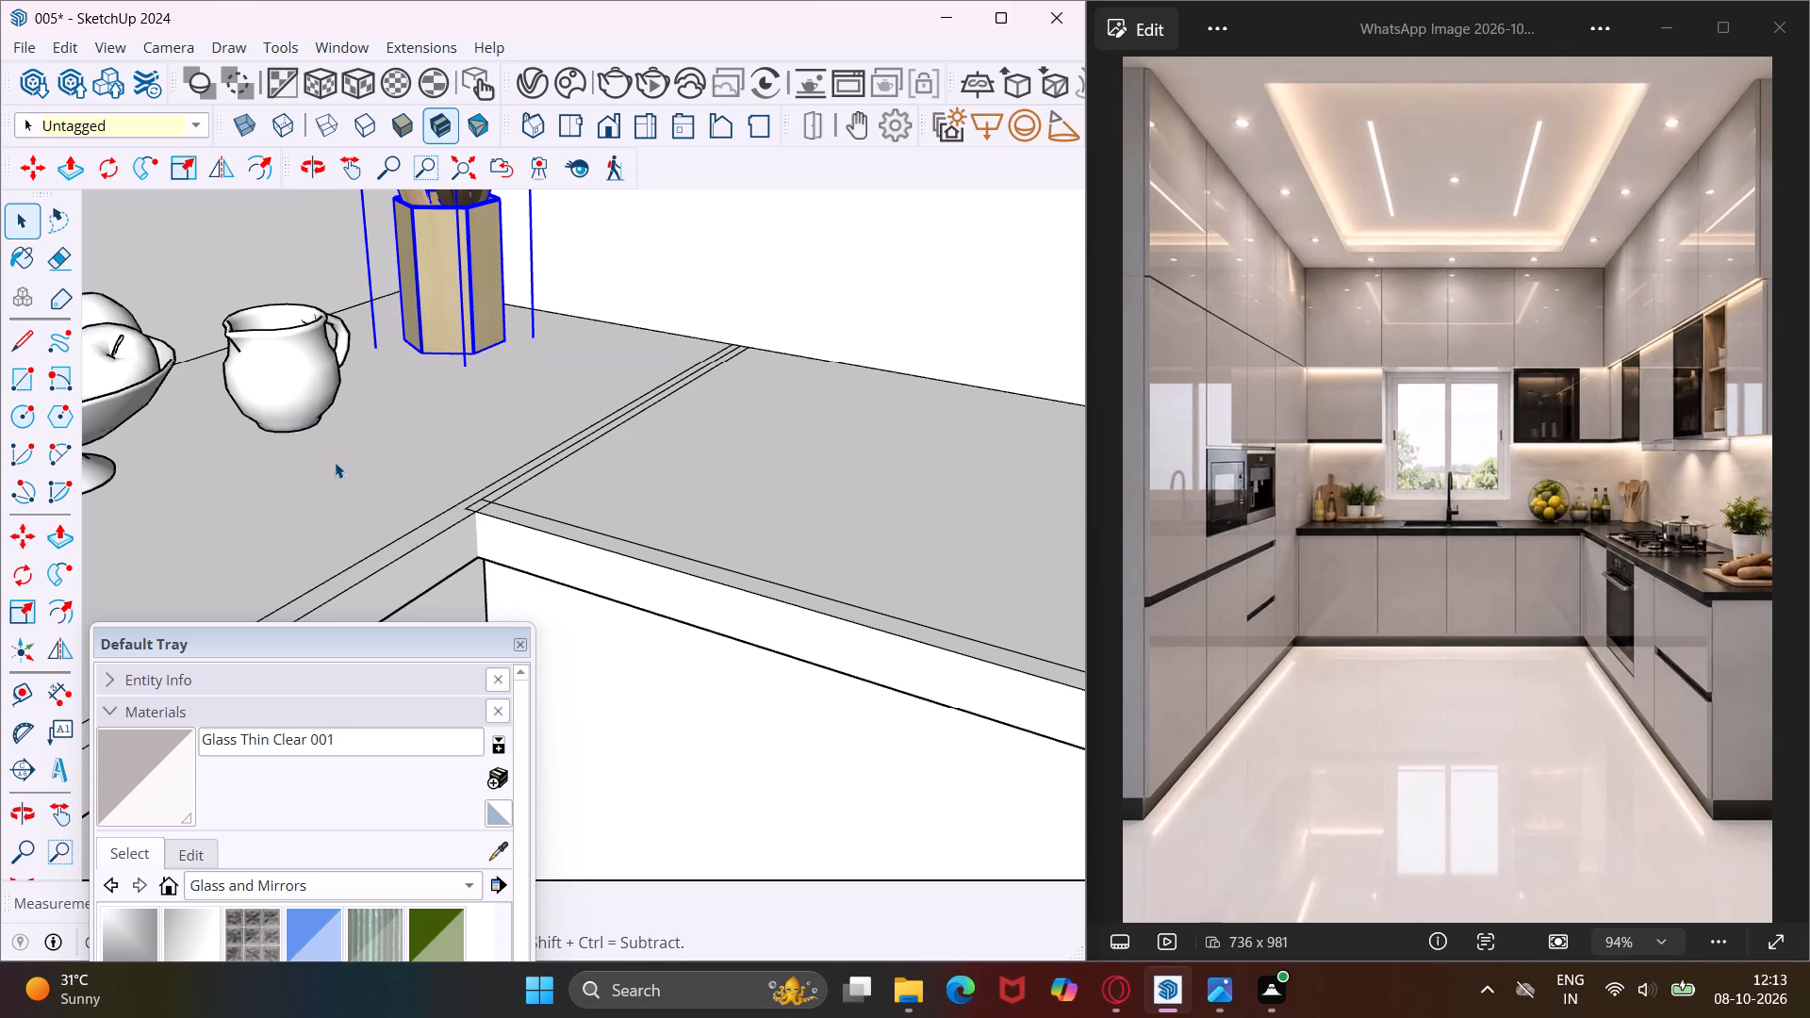
key("m")
left_click(403, 375)
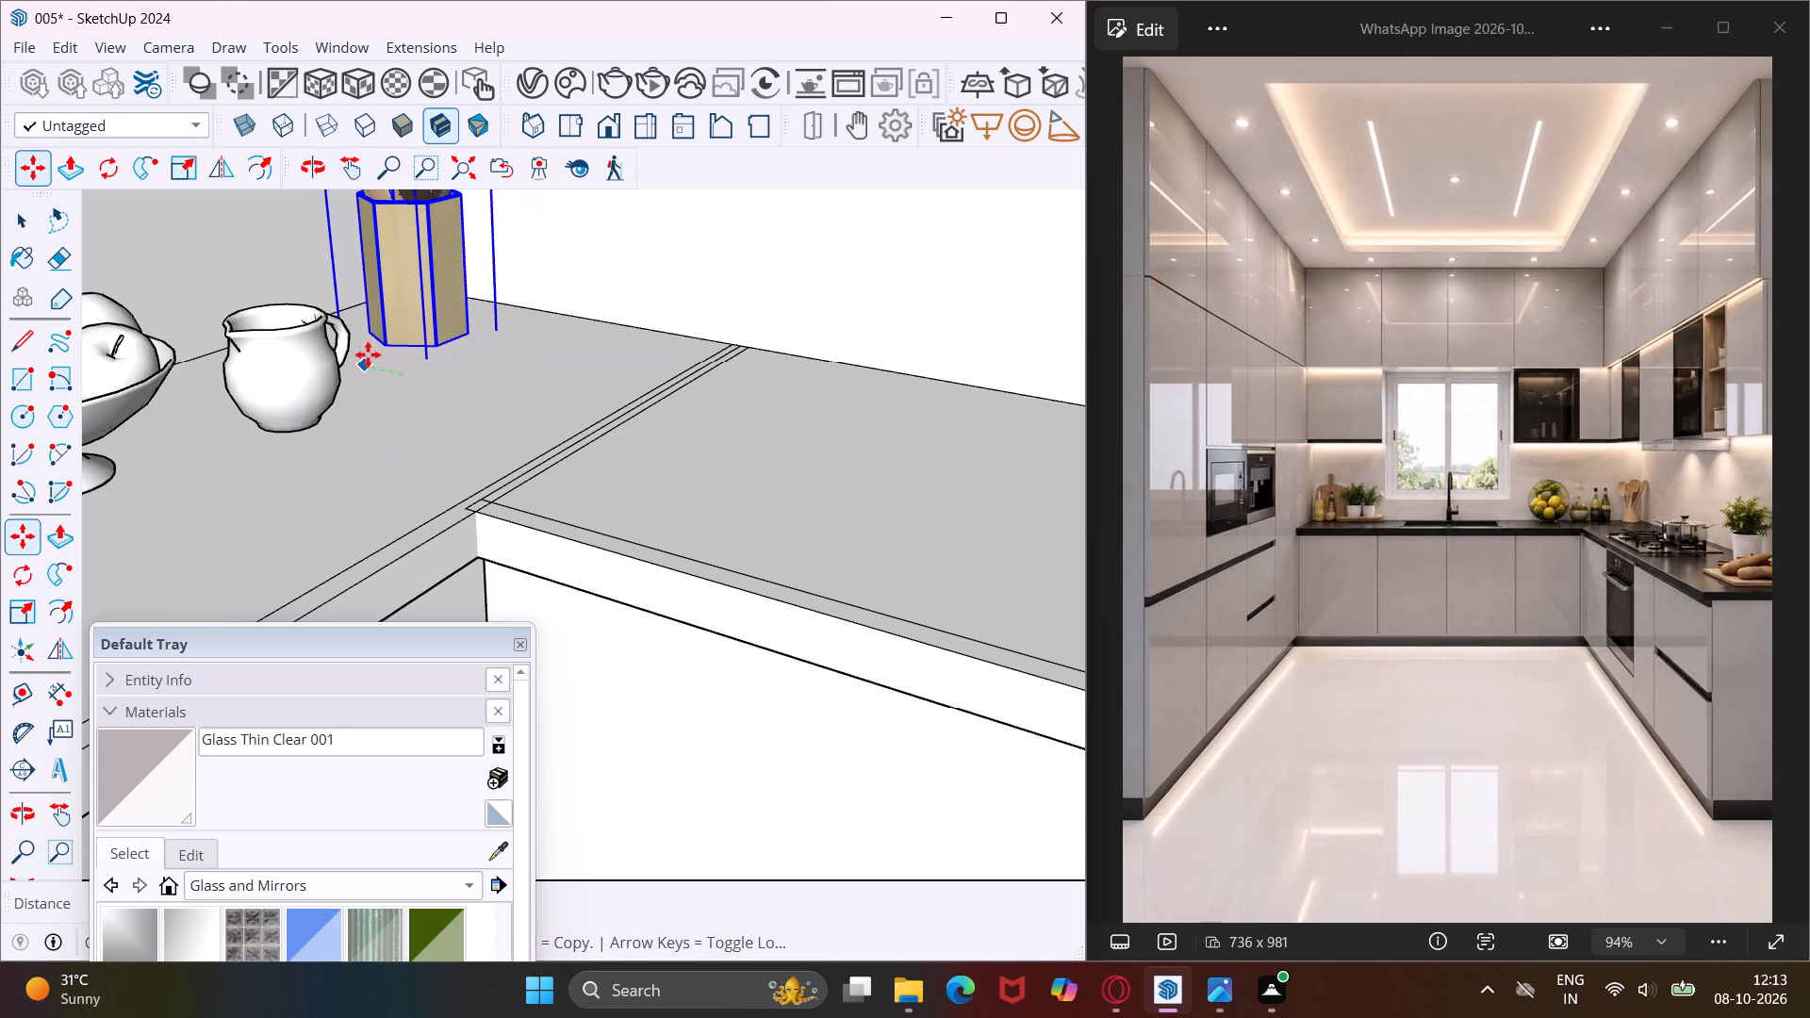
left_click(368, 354)
left_click(383, 401)
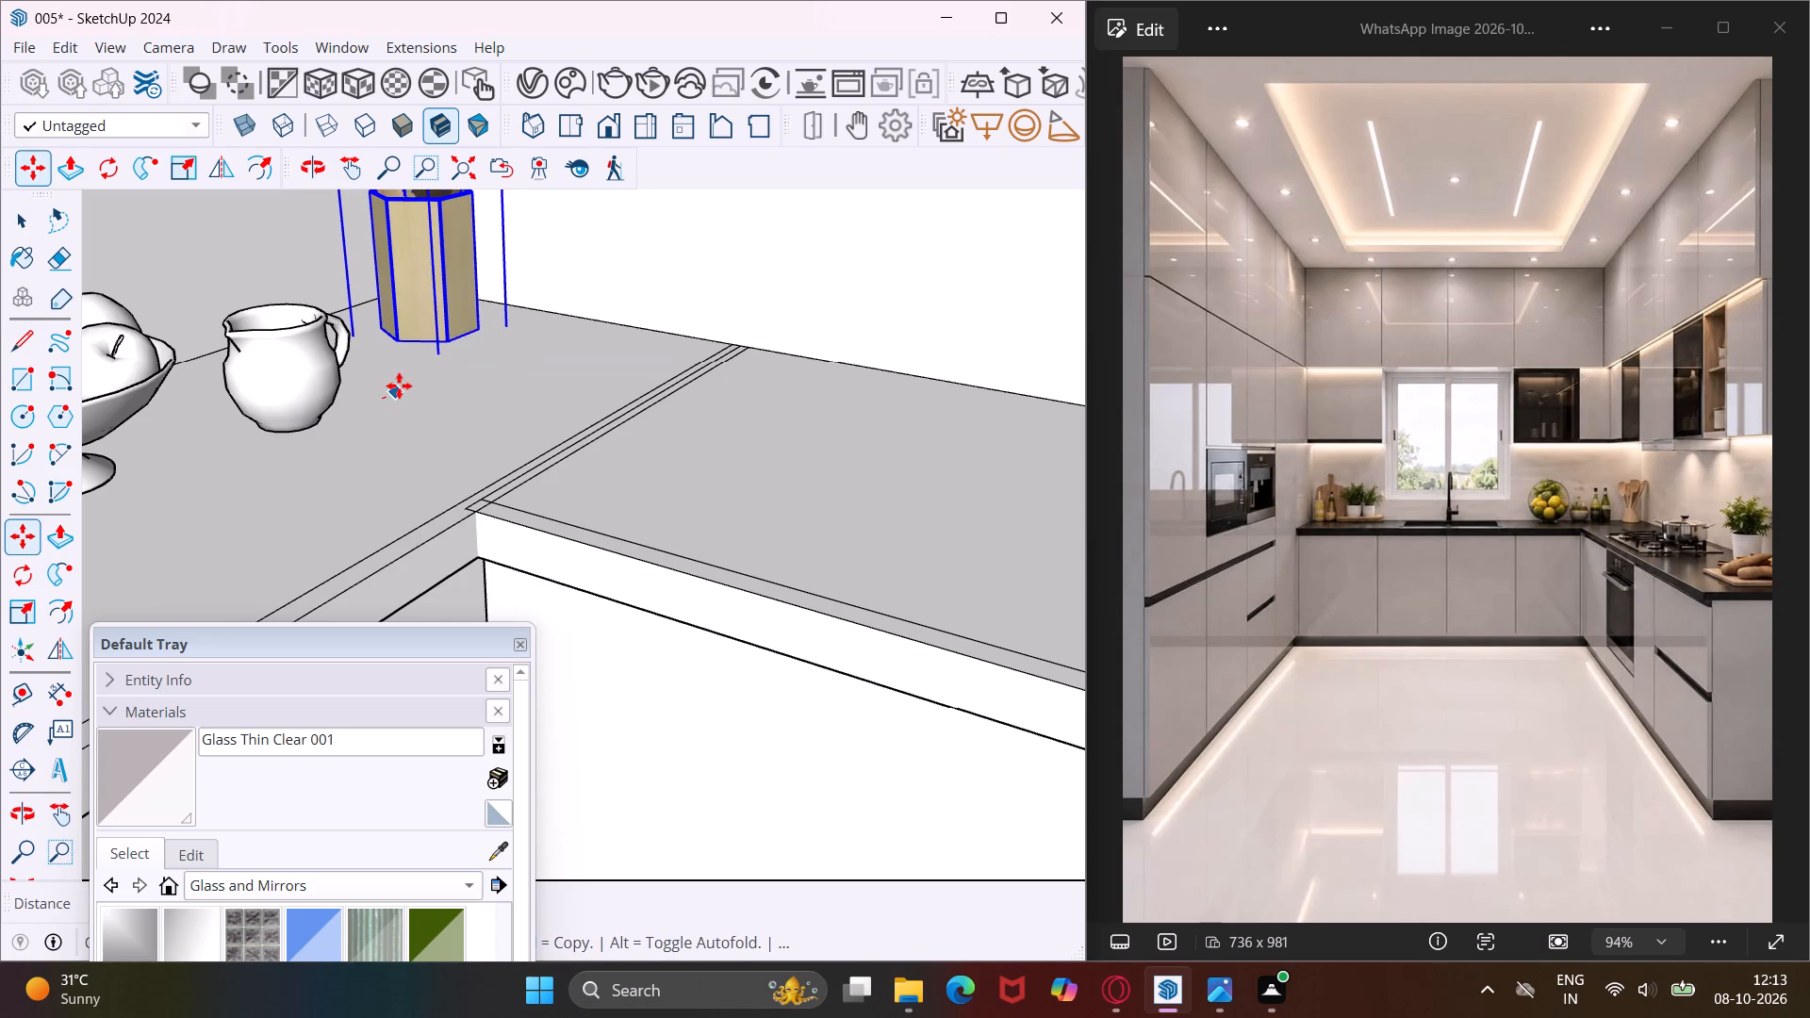
left_click(403, 383)
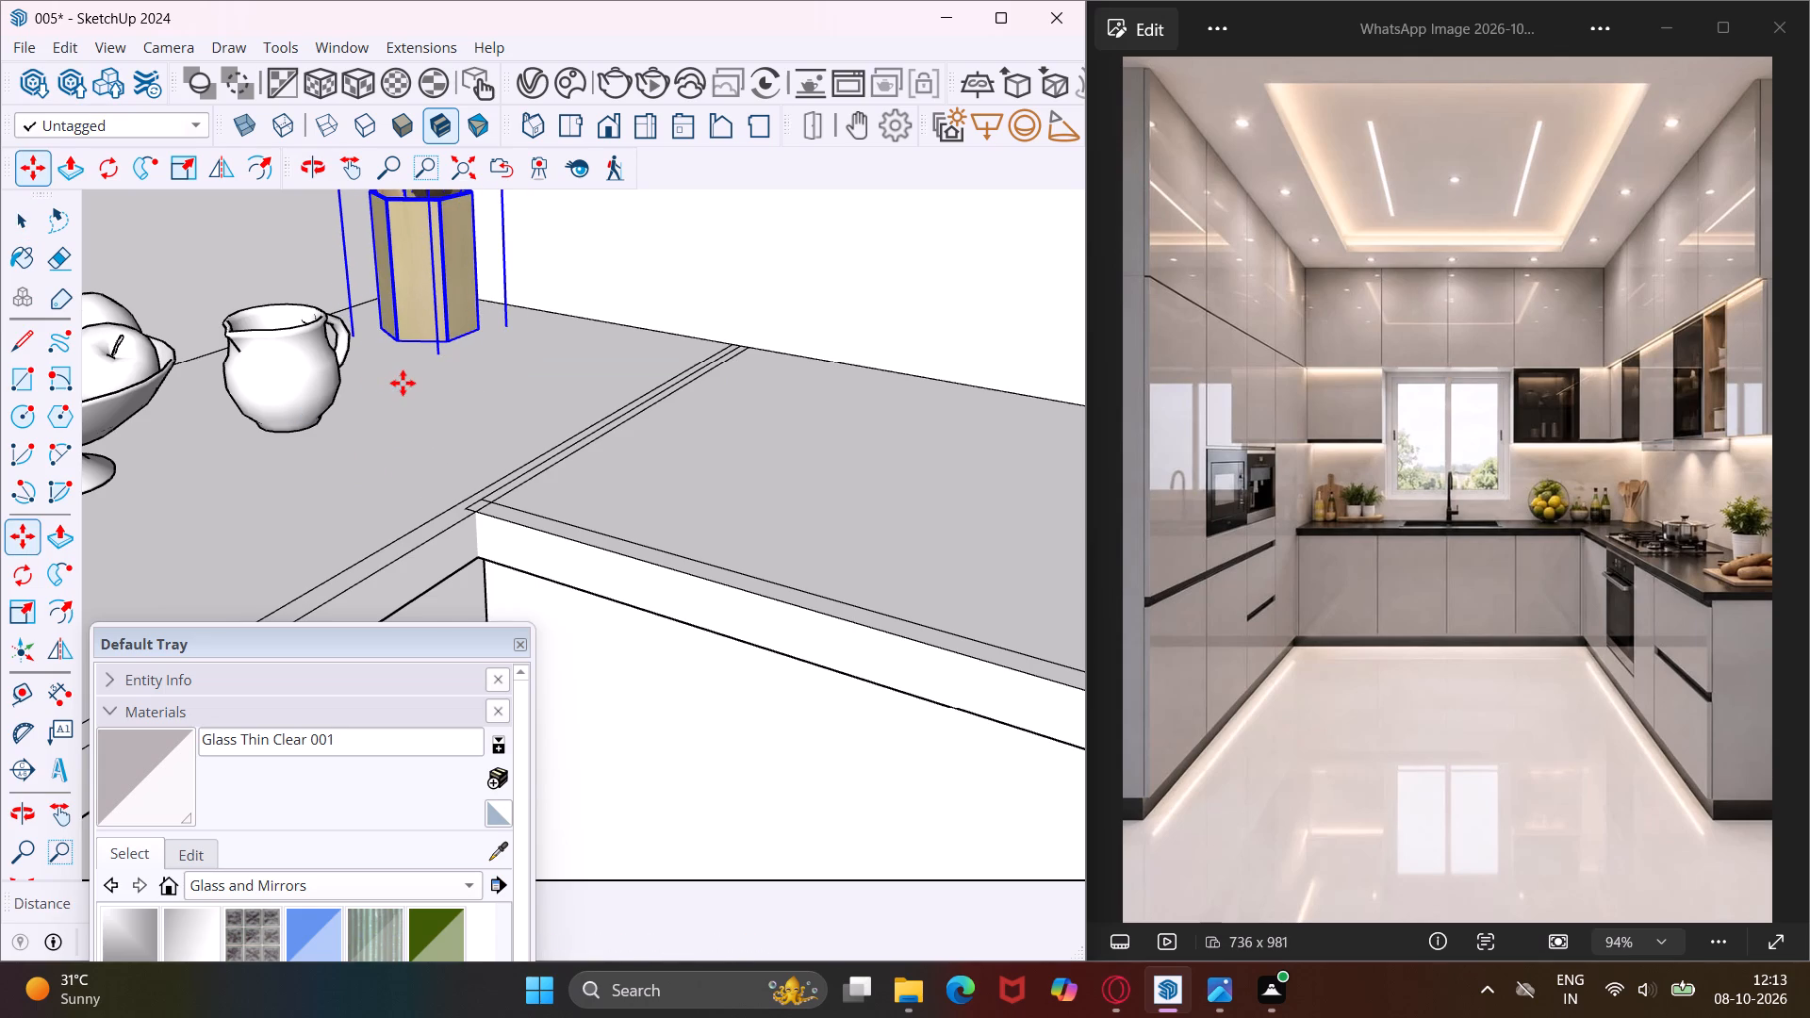
Scale the utensil holder down slightly and uniformly in its place on the worktop.
middle_click_drag(403, 383, 347, 400)
scroll(339, 399, "down", 6)
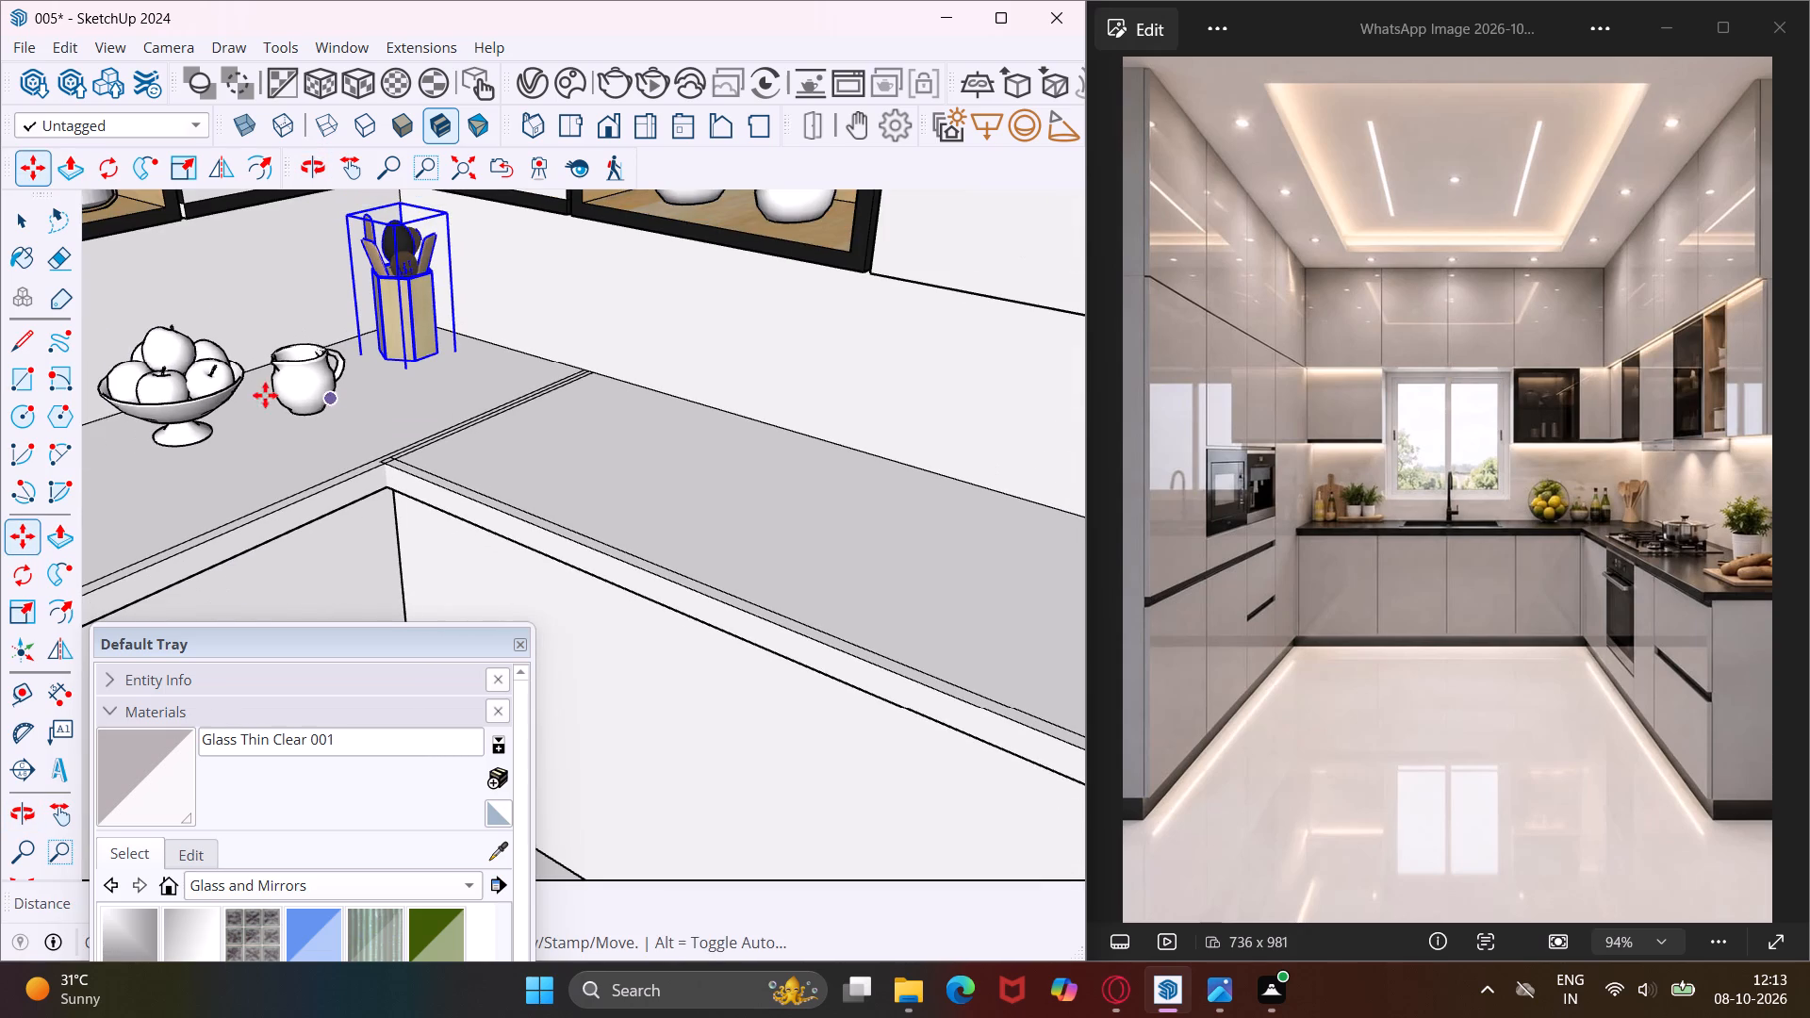
left_click(17, 617)
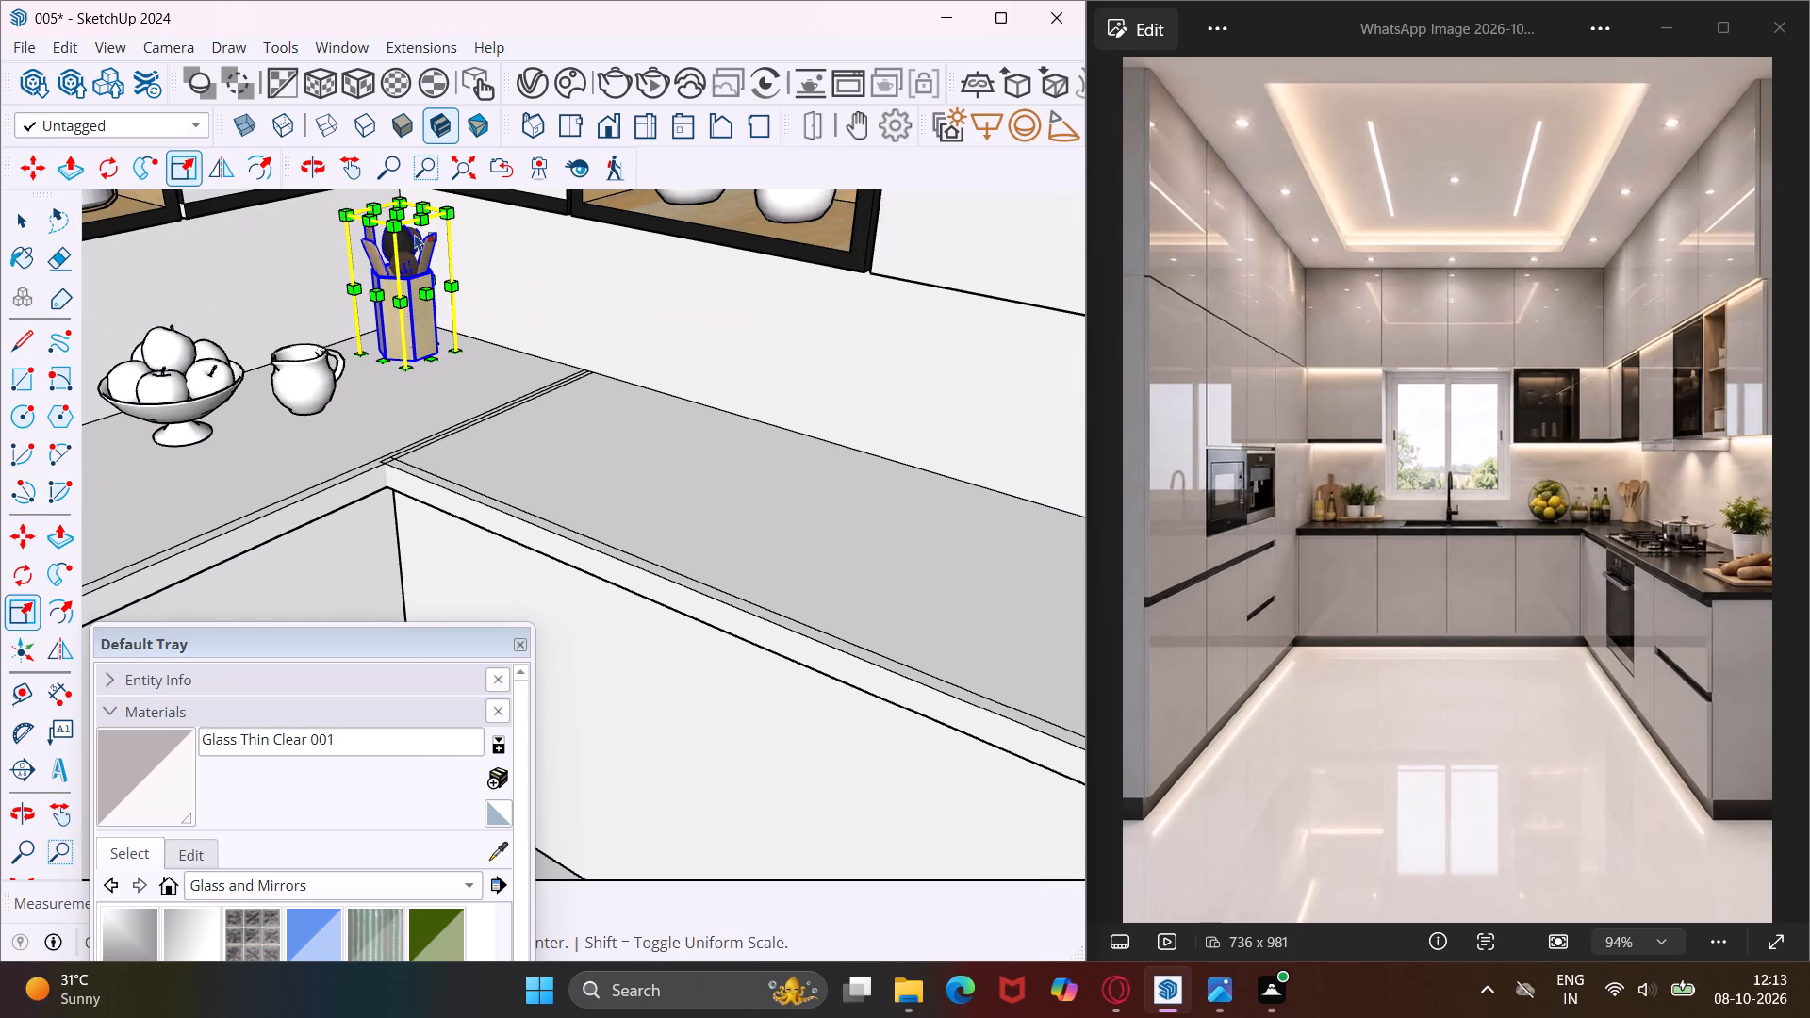
left_click_drag(399, 232, 407, 242)
key("Escape")
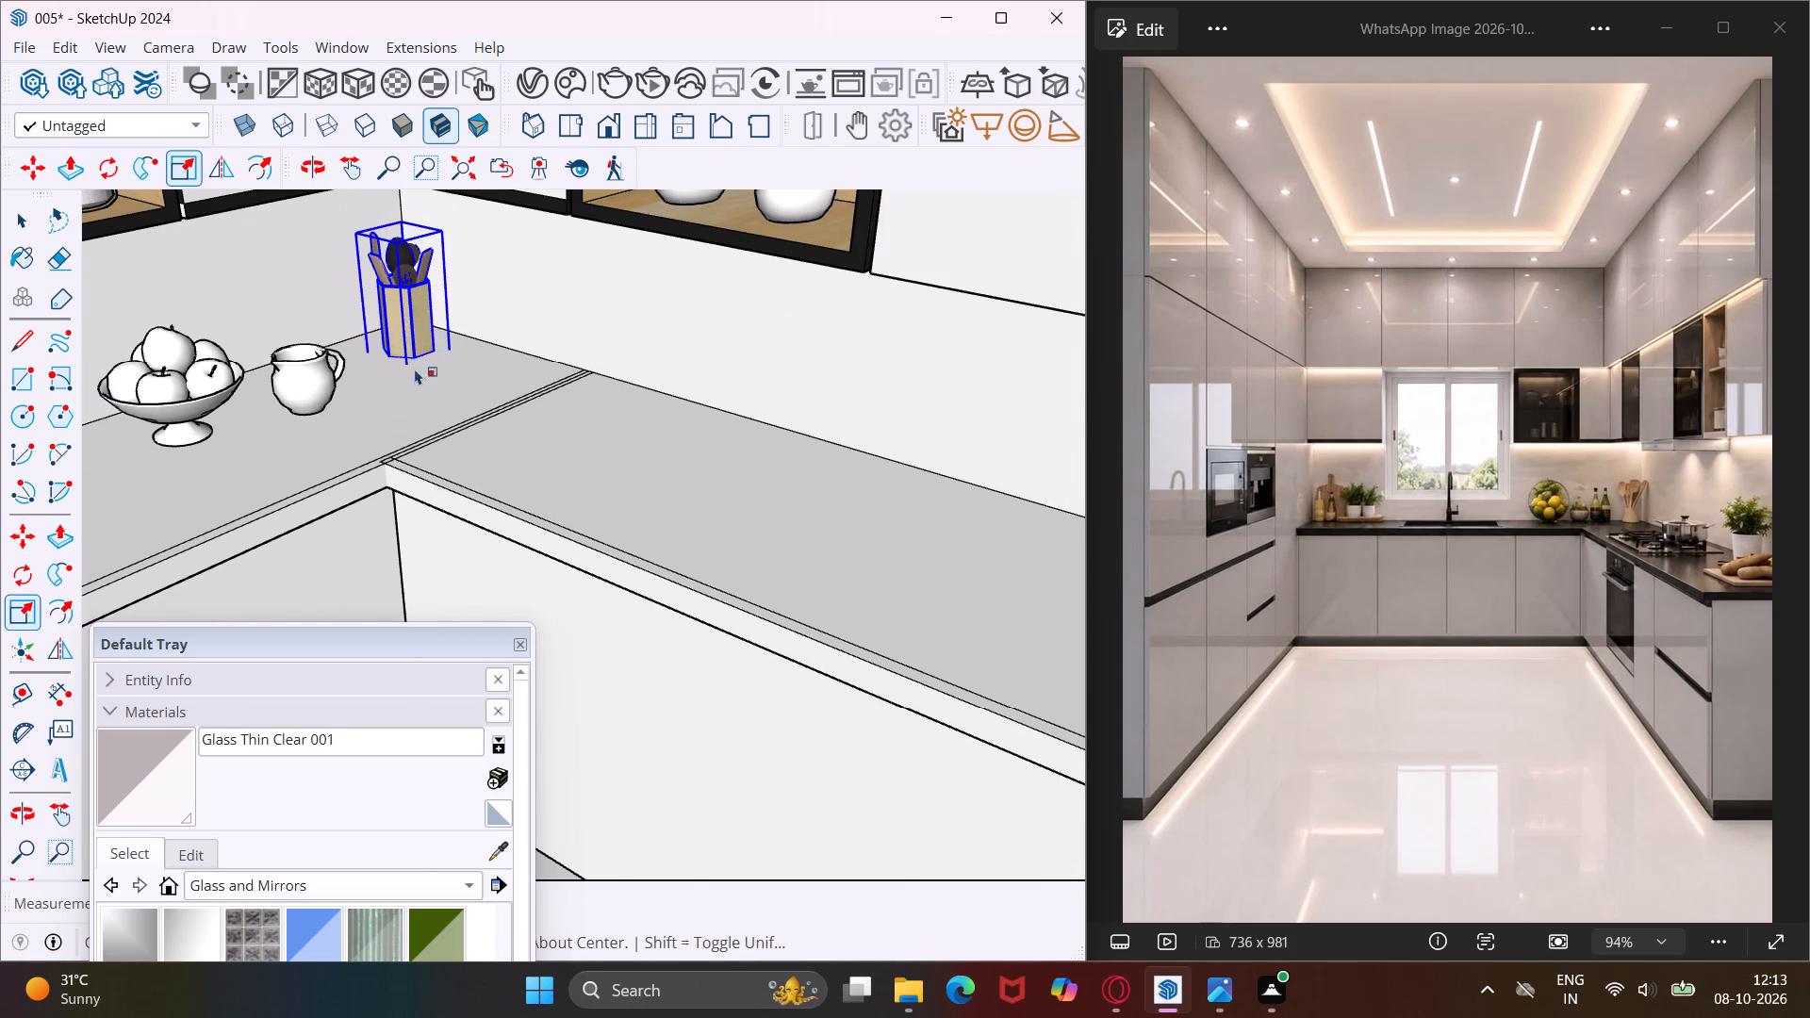
Examine the hob run and the wall space between the hob and the wall cabinets above it.
scroll(383, 401, "down", 5)
middle_click_drag(517, 447, 427, 412)
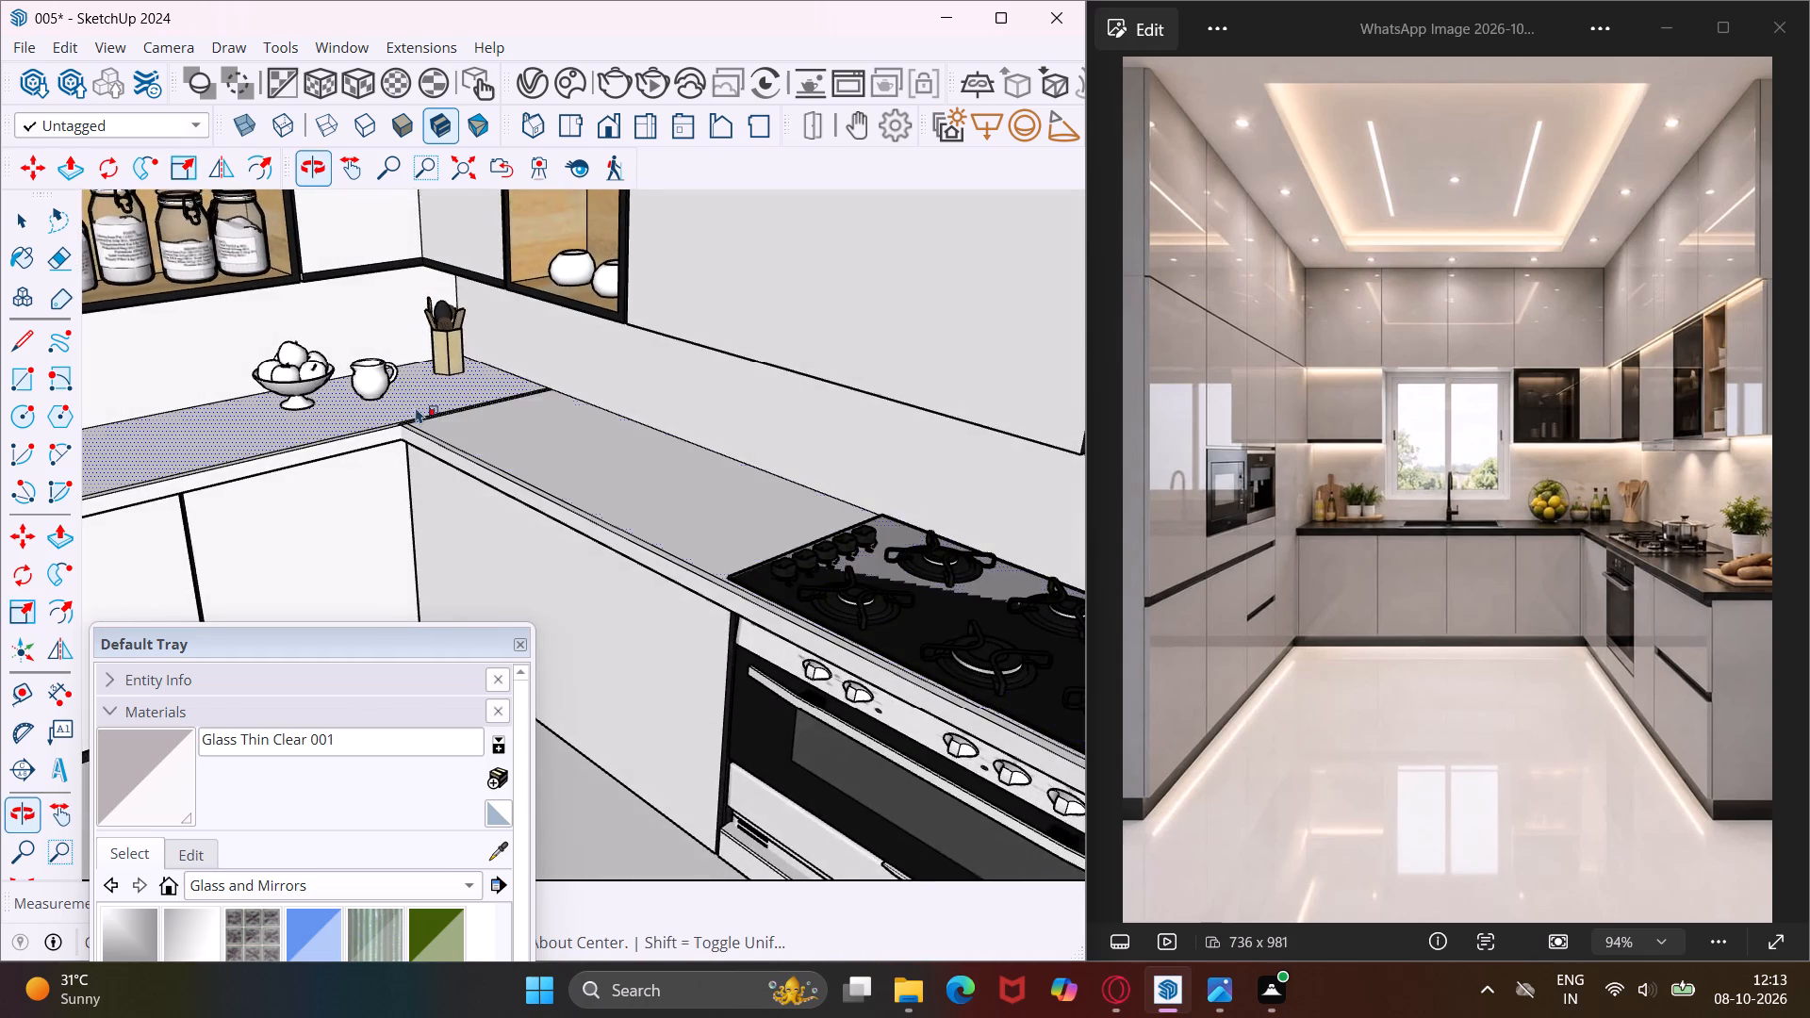
scroll(402, 407, "down", 9)
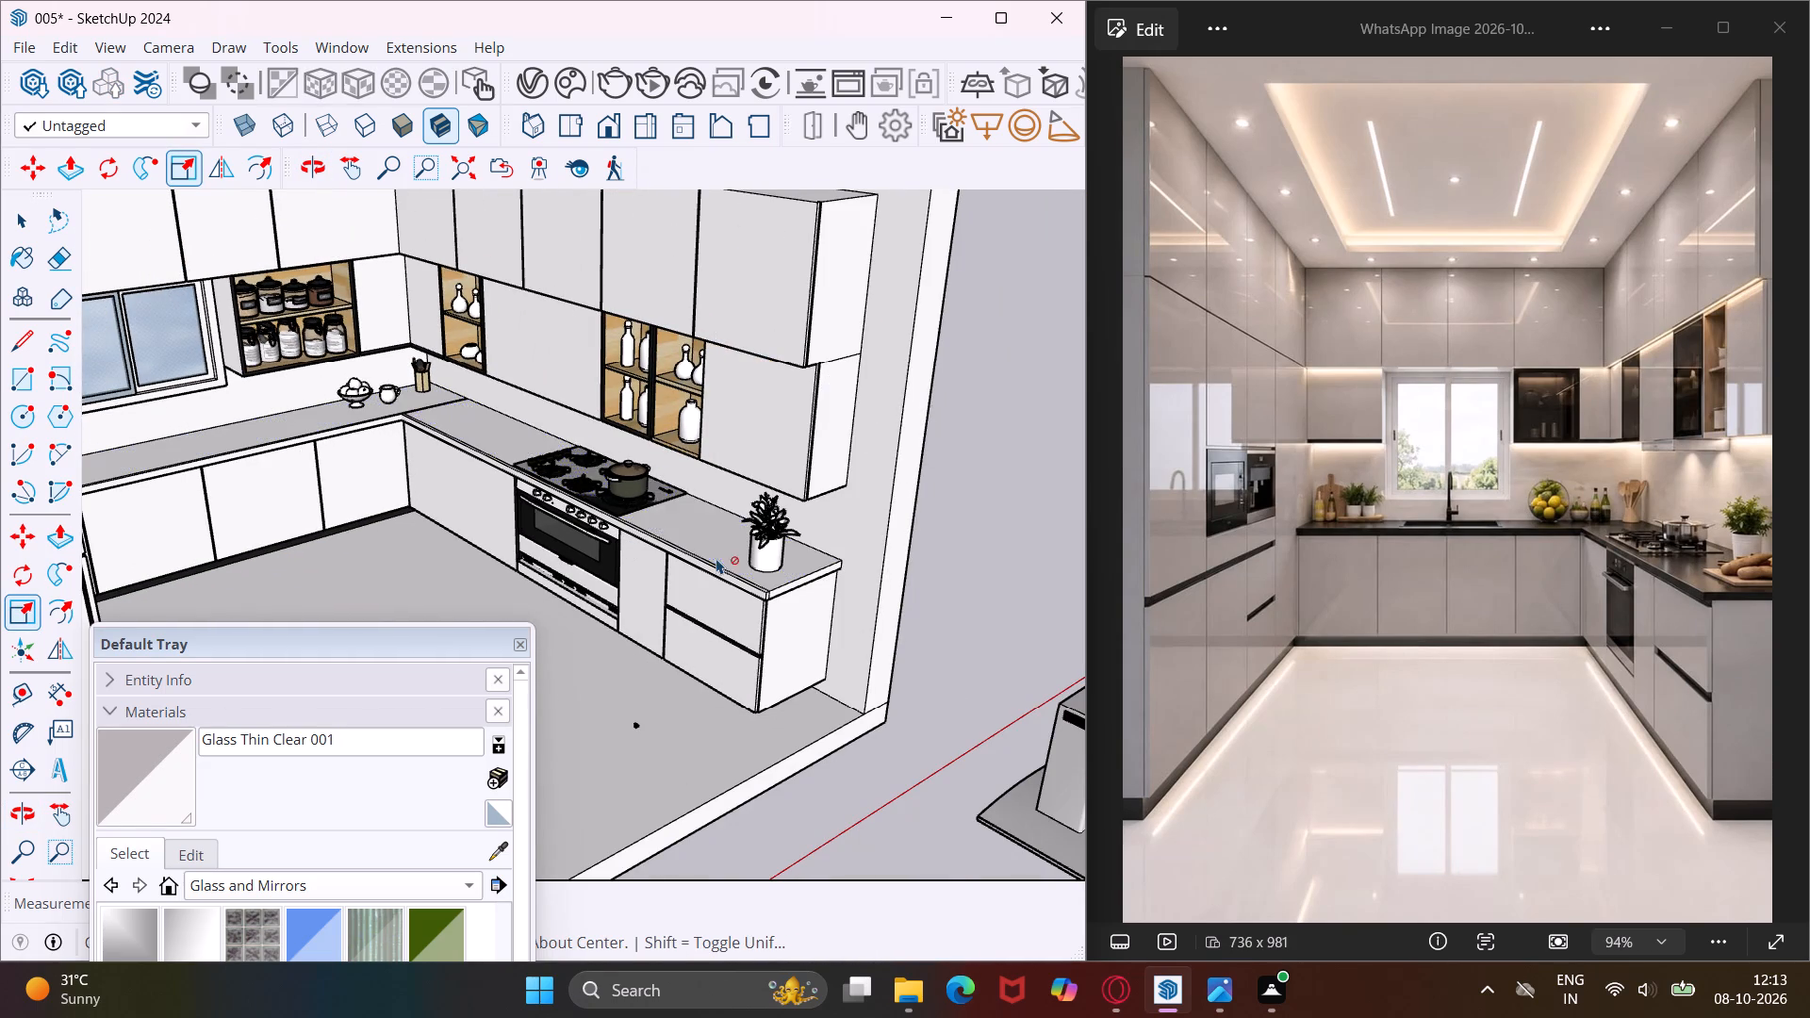
middle_click_drag(716, 558, 824, 436)
scroll(633, 489, "up", 7)
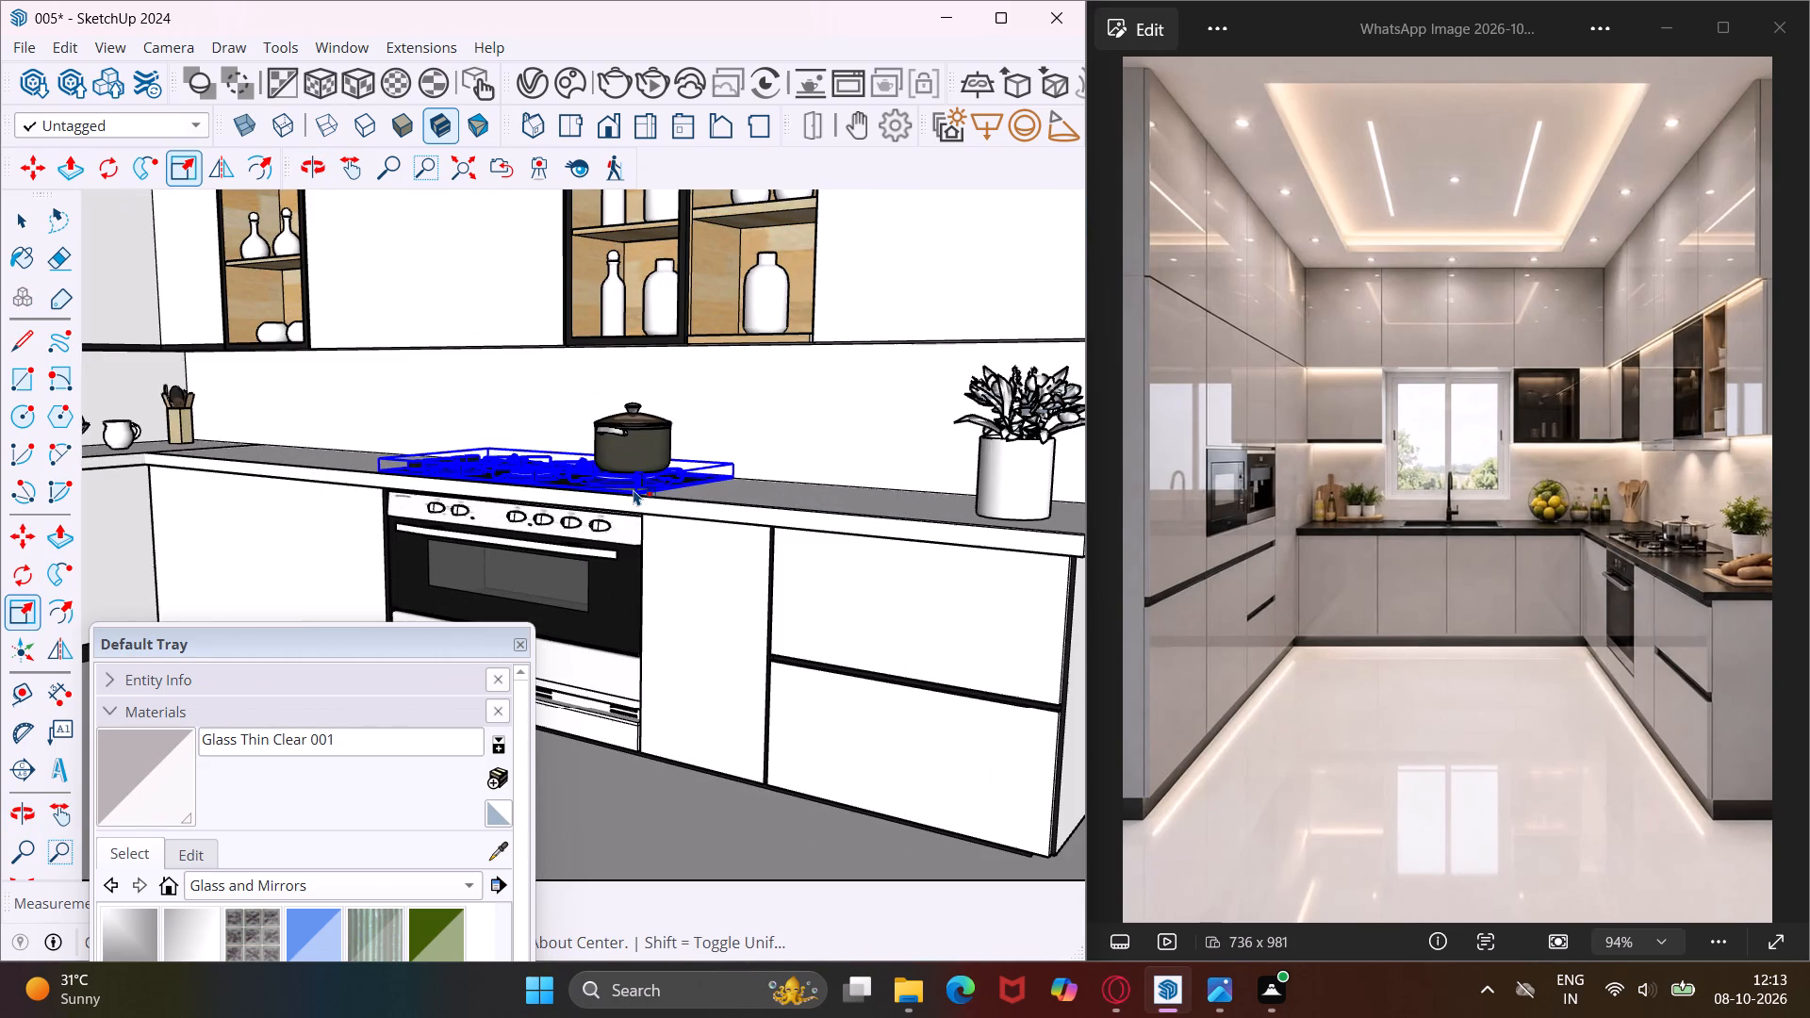
middle_click_drag(633, 489, 807, 477)
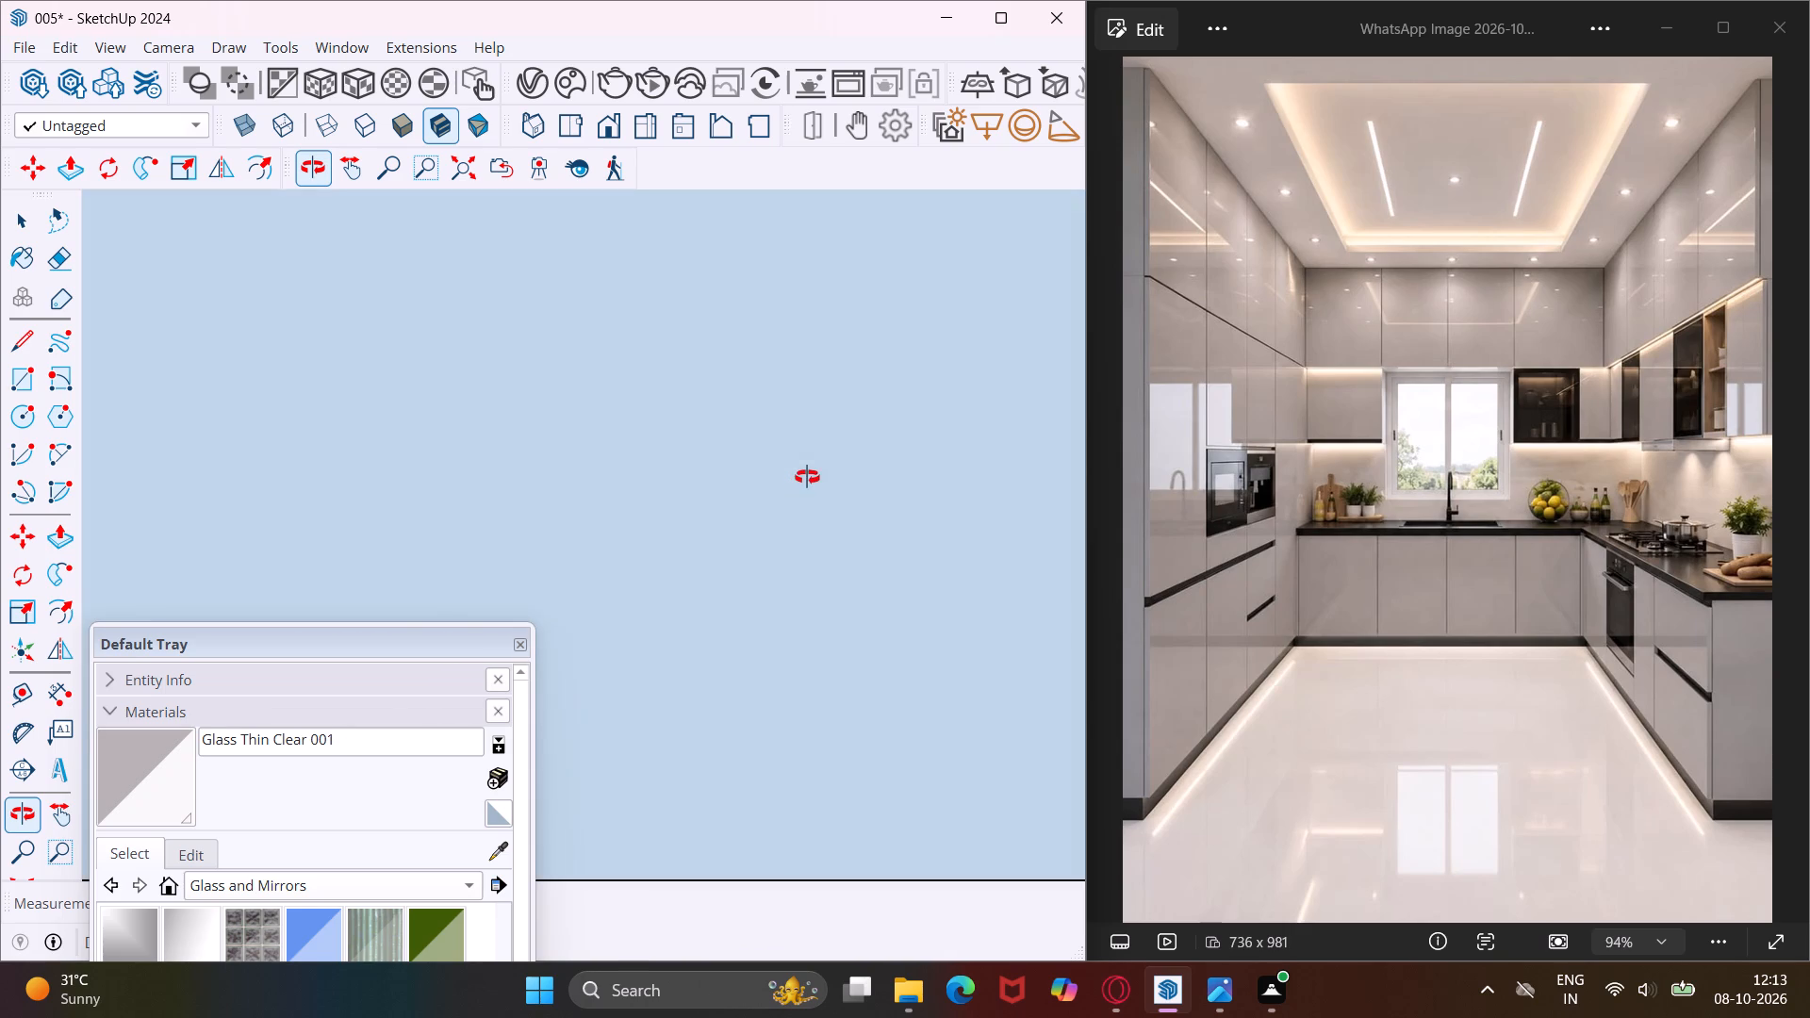
middle_click_drag(807, 477, 744, 491)
scroll(577, 393, "up", 4)
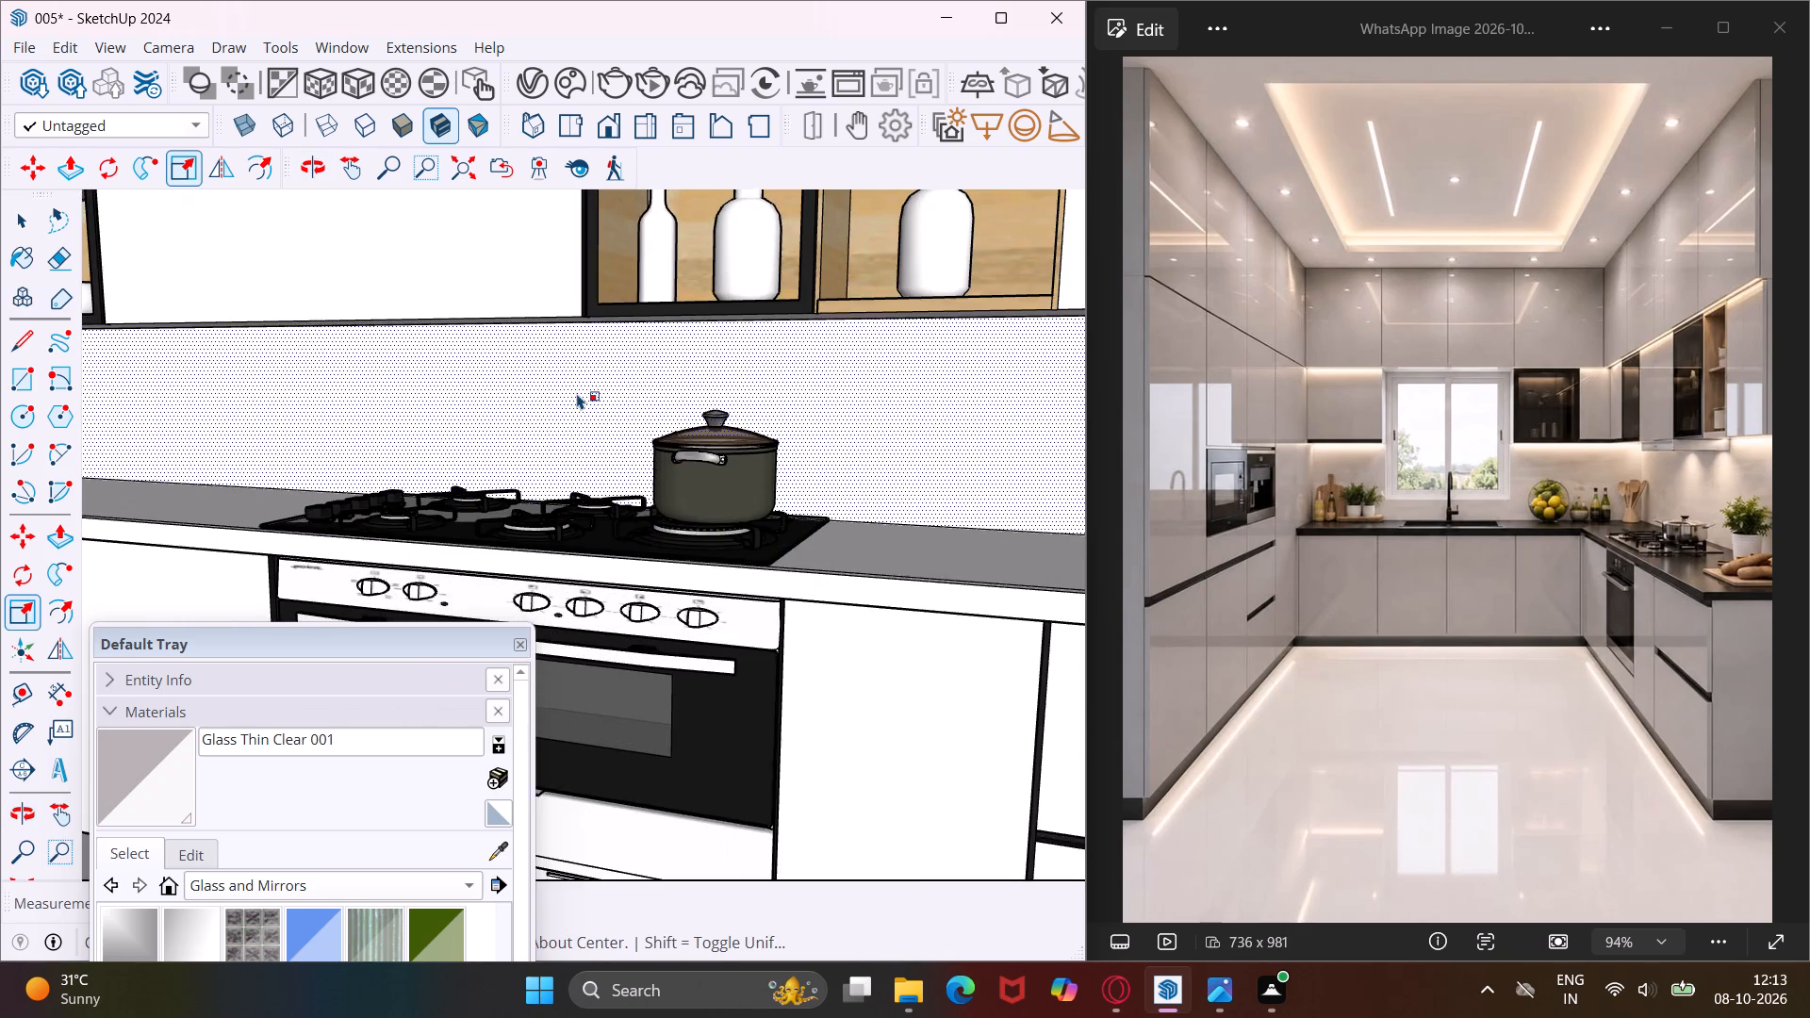
middle_click_drag(577, 393, 772, 355)
middle_click_drag(702, 359, 672, 367)
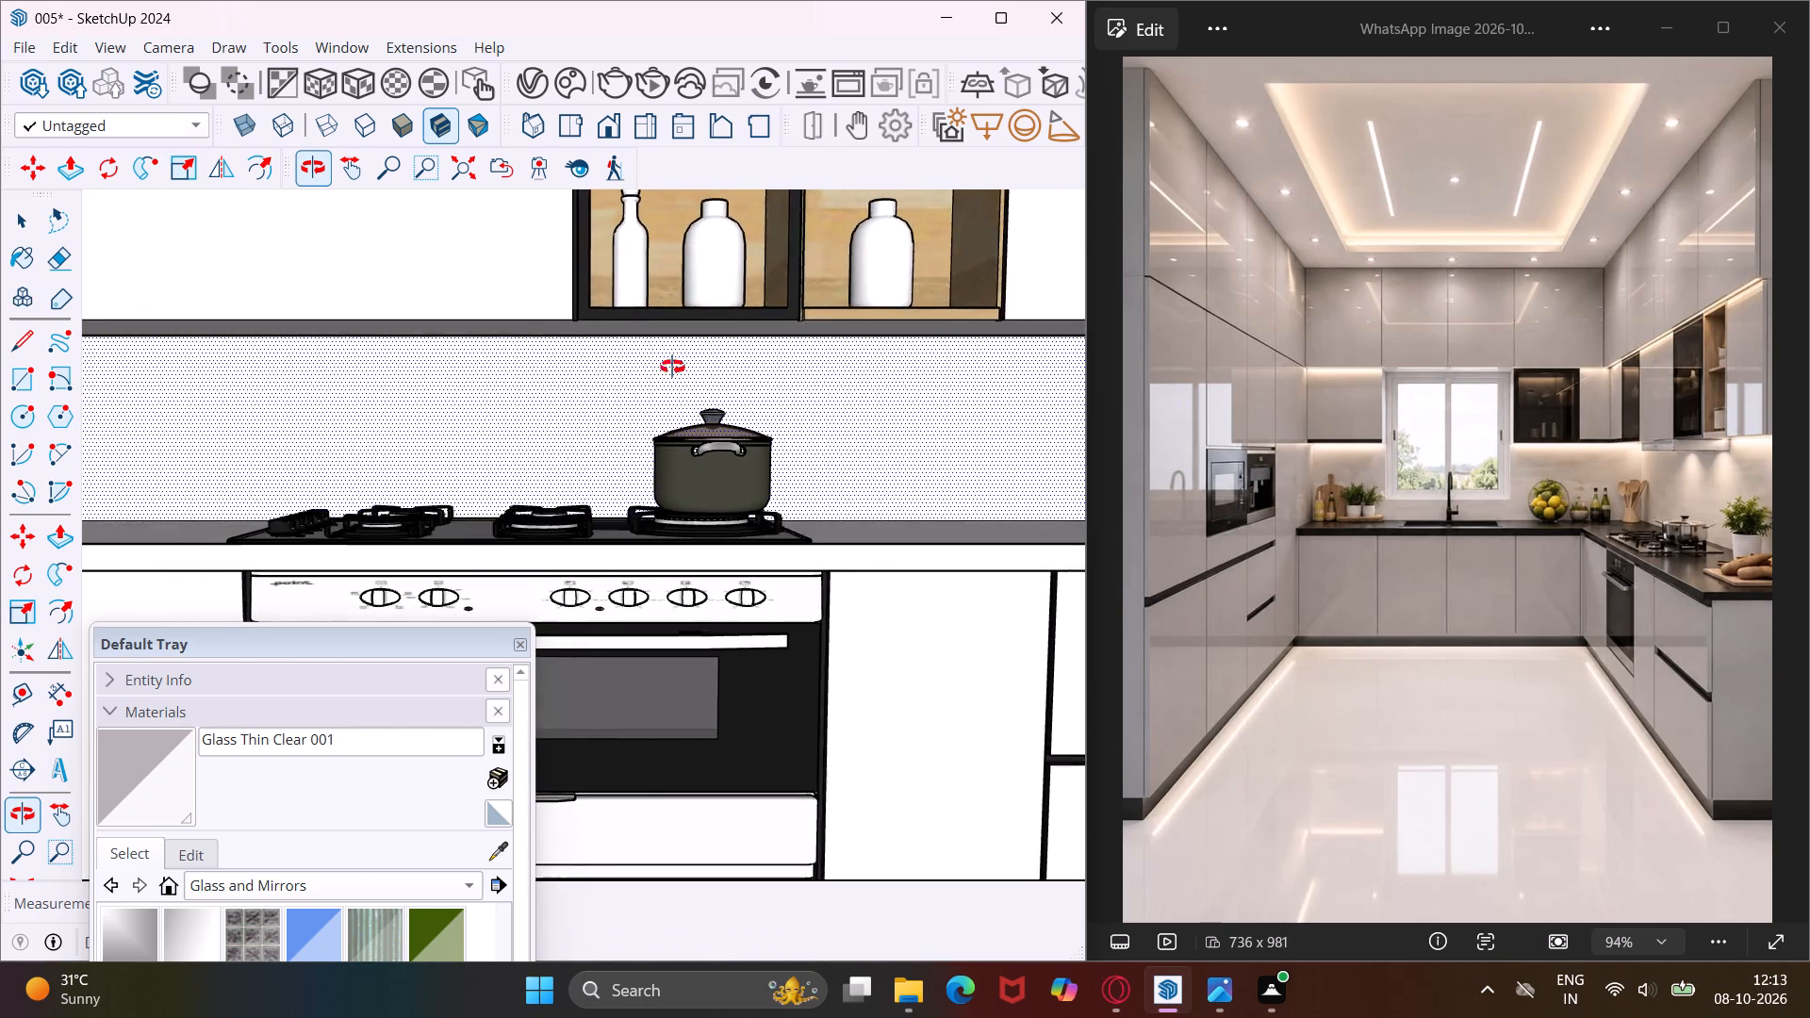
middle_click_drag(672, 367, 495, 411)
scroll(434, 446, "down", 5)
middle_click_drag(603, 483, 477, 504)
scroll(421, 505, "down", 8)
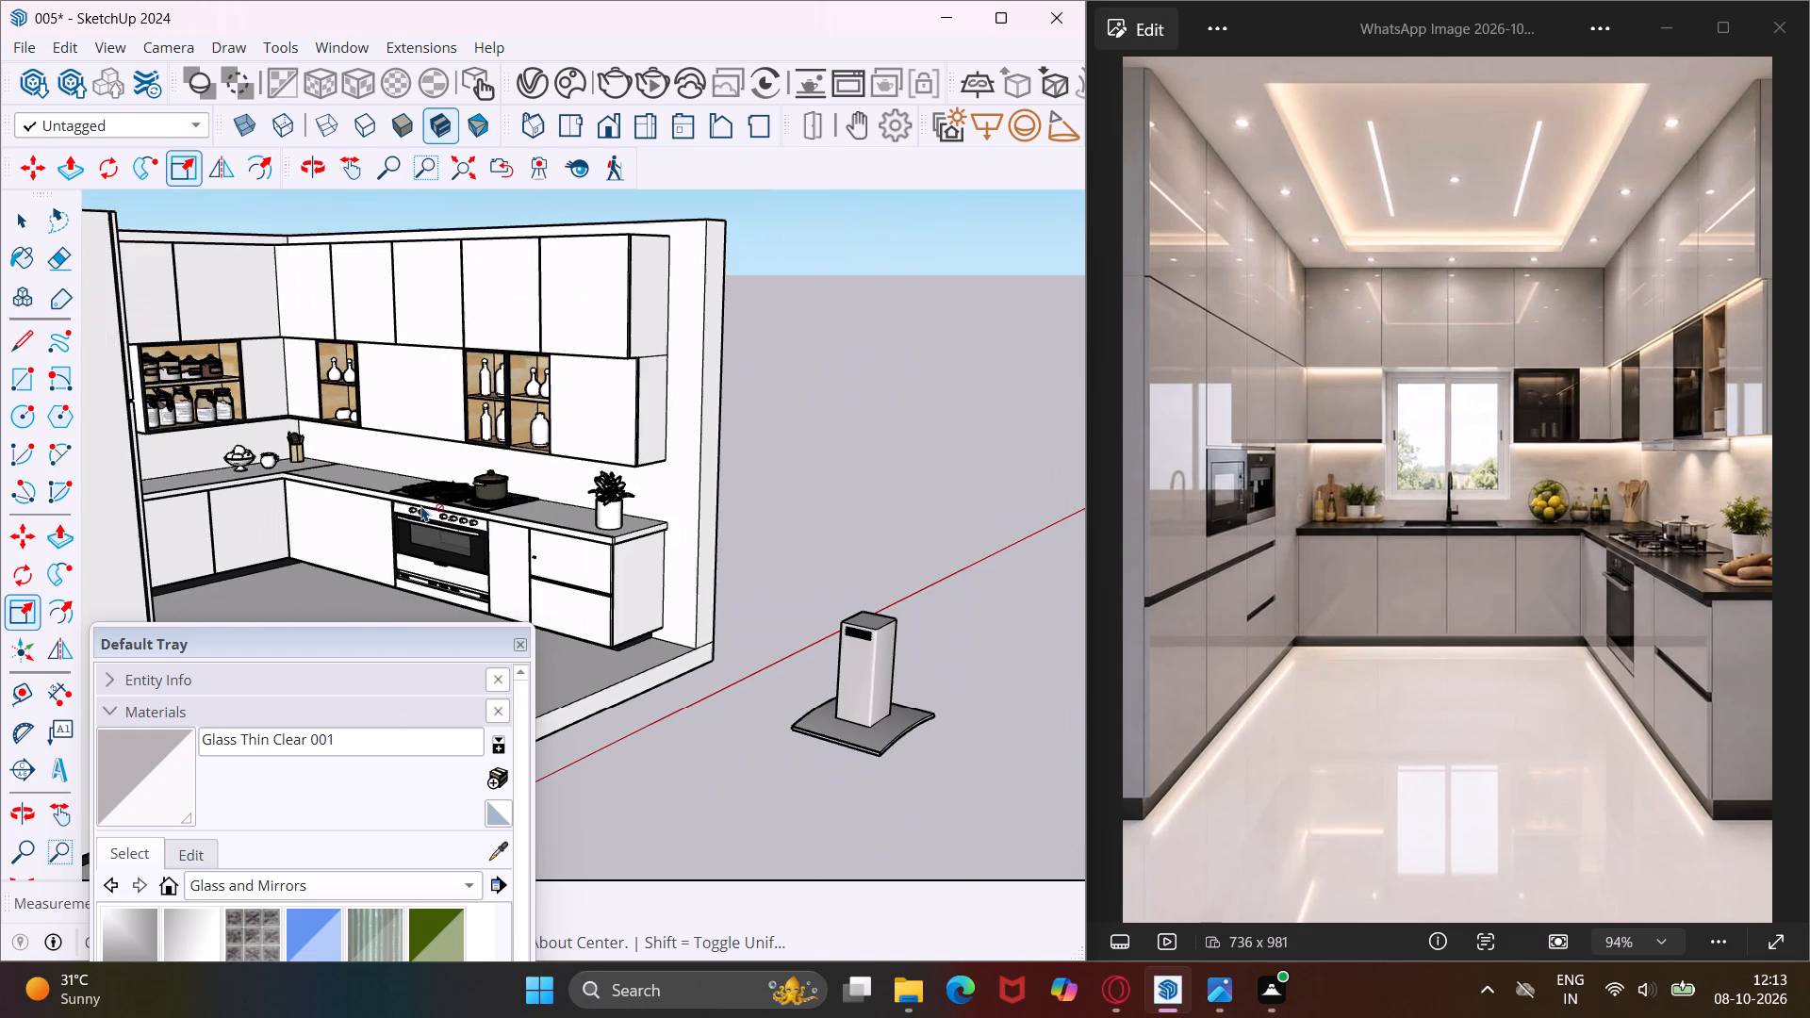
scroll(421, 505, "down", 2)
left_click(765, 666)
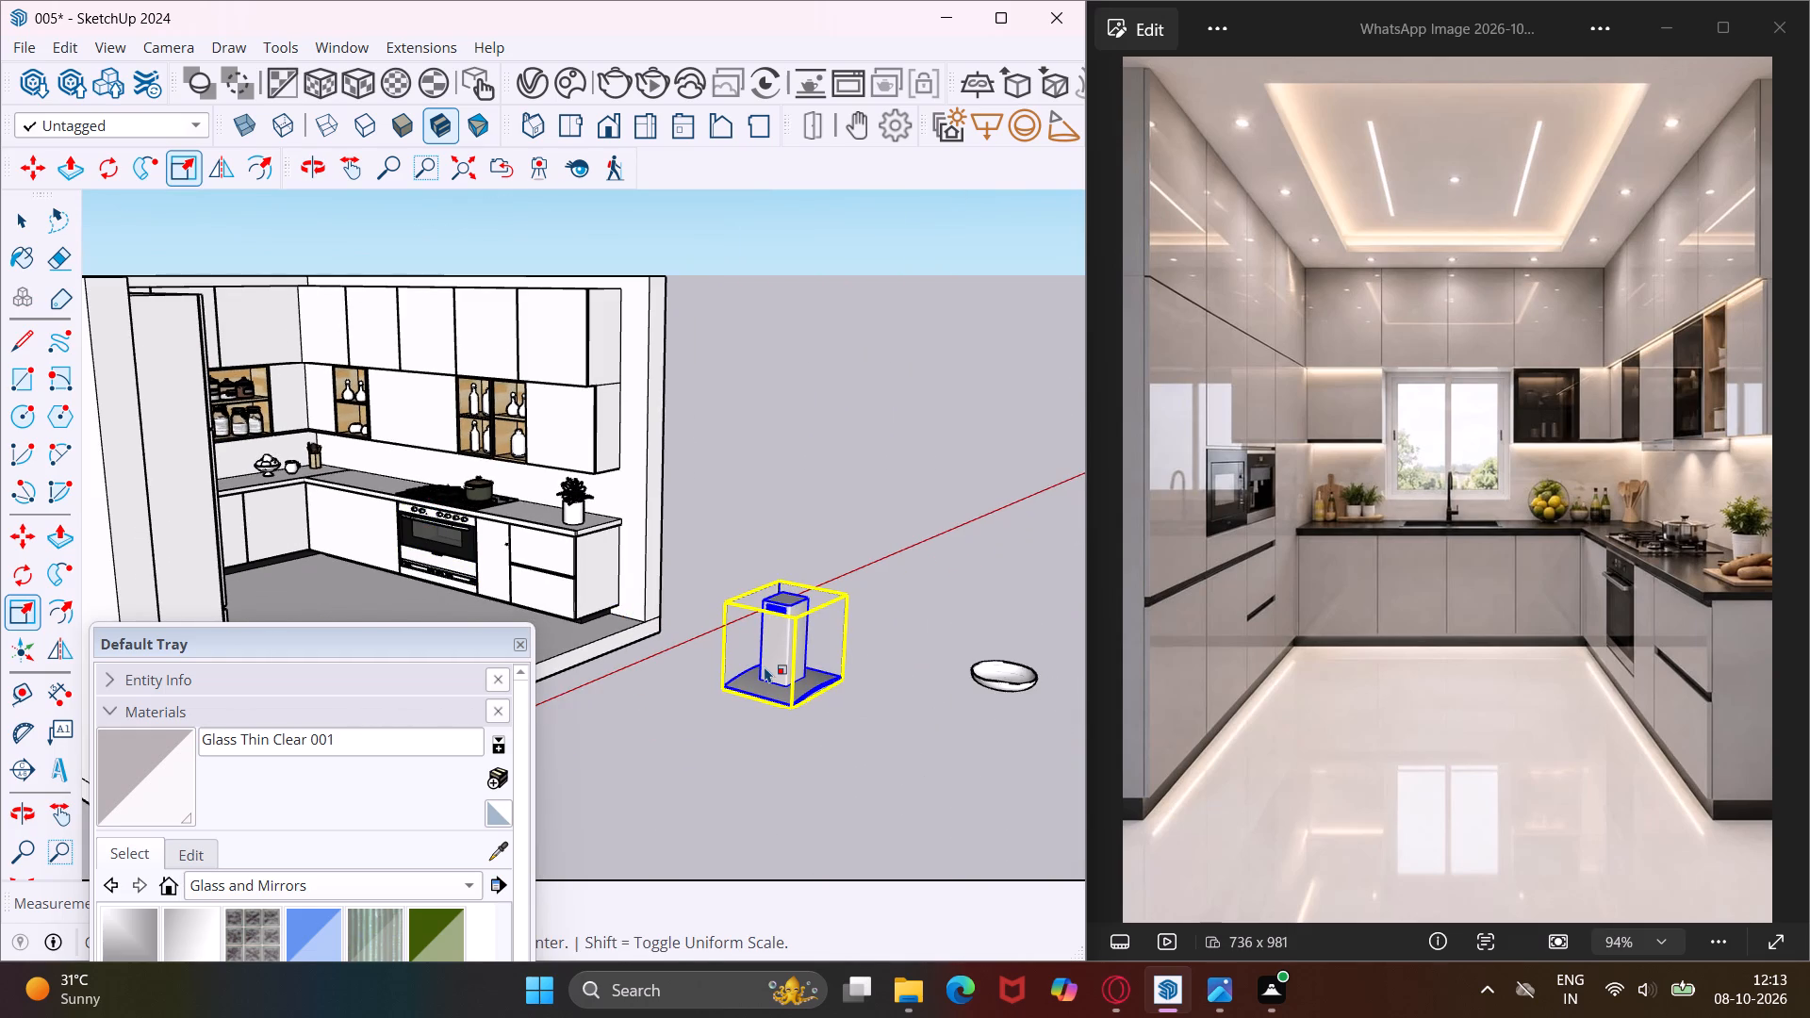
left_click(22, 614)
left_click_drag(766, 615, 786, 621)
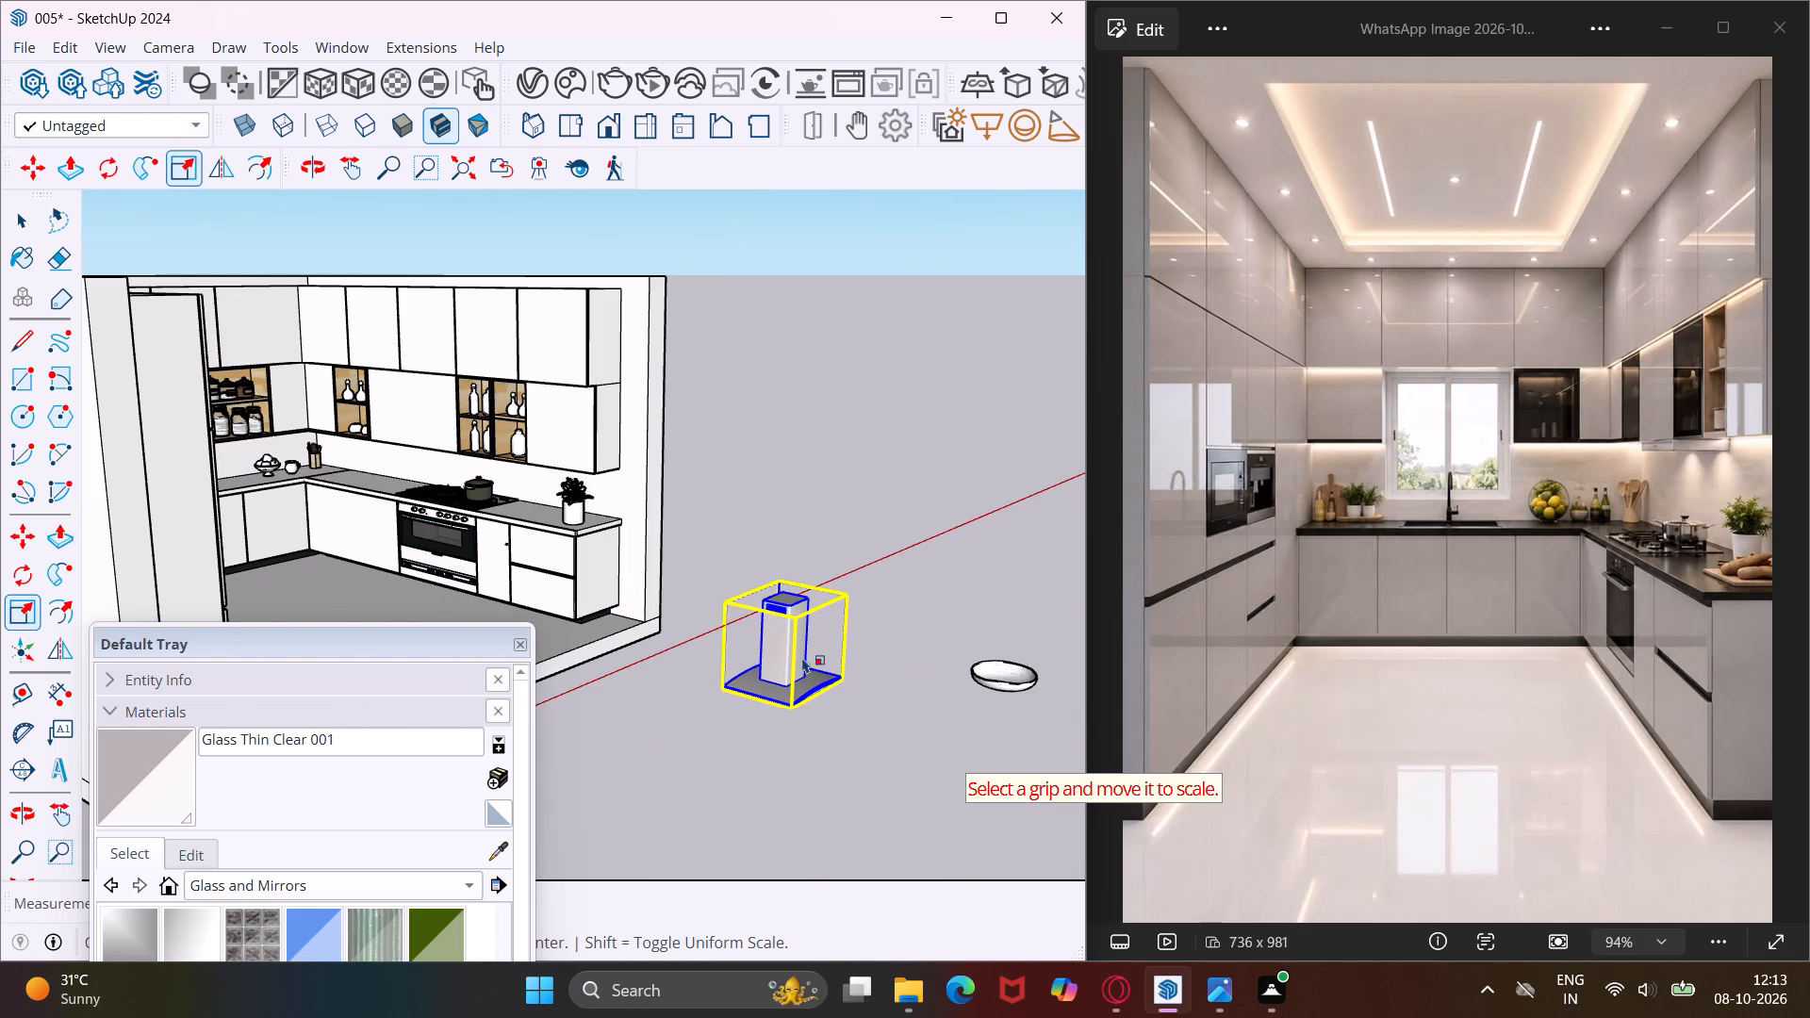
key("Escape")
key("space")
Move the hood by its canopy corner from outside the room to above the hob, at the wall cabinet's lower corner beside the bottle shelves.
middle_click_drag(806, 692, 806, 691)
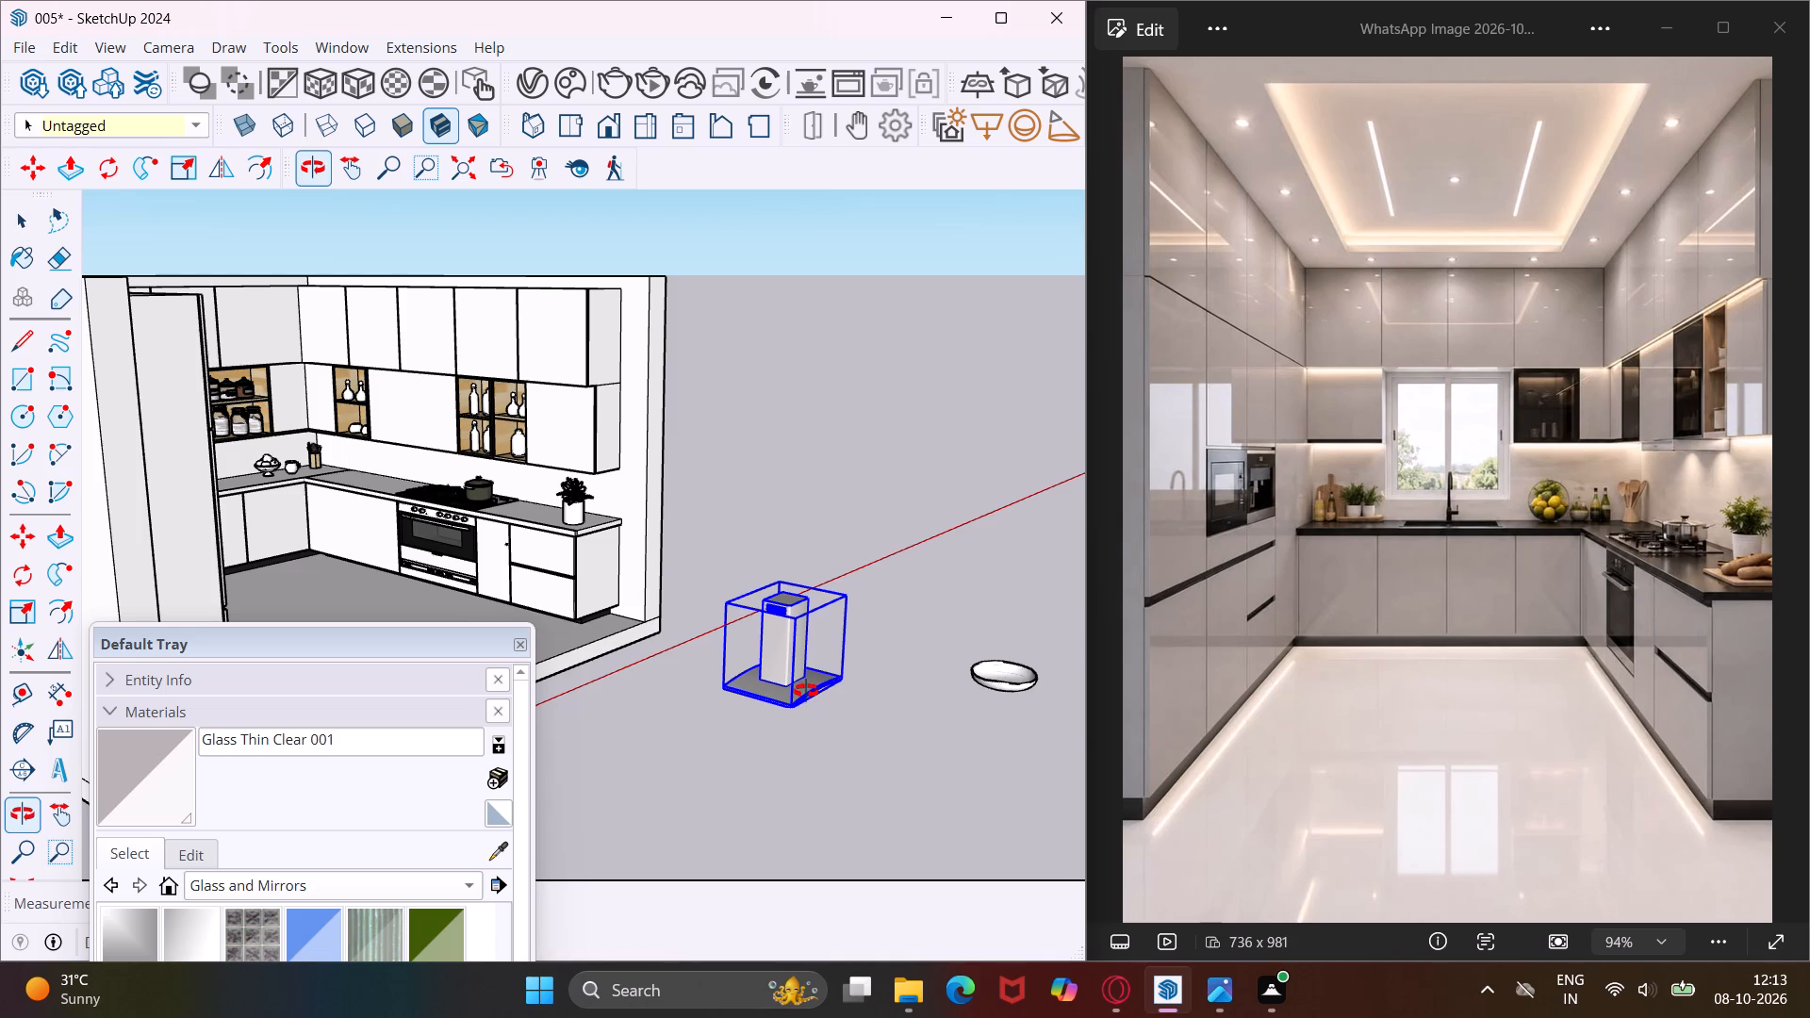
middle_click_drag(806, 691, 743, 623)
scroll(793, 678, "up", 7)
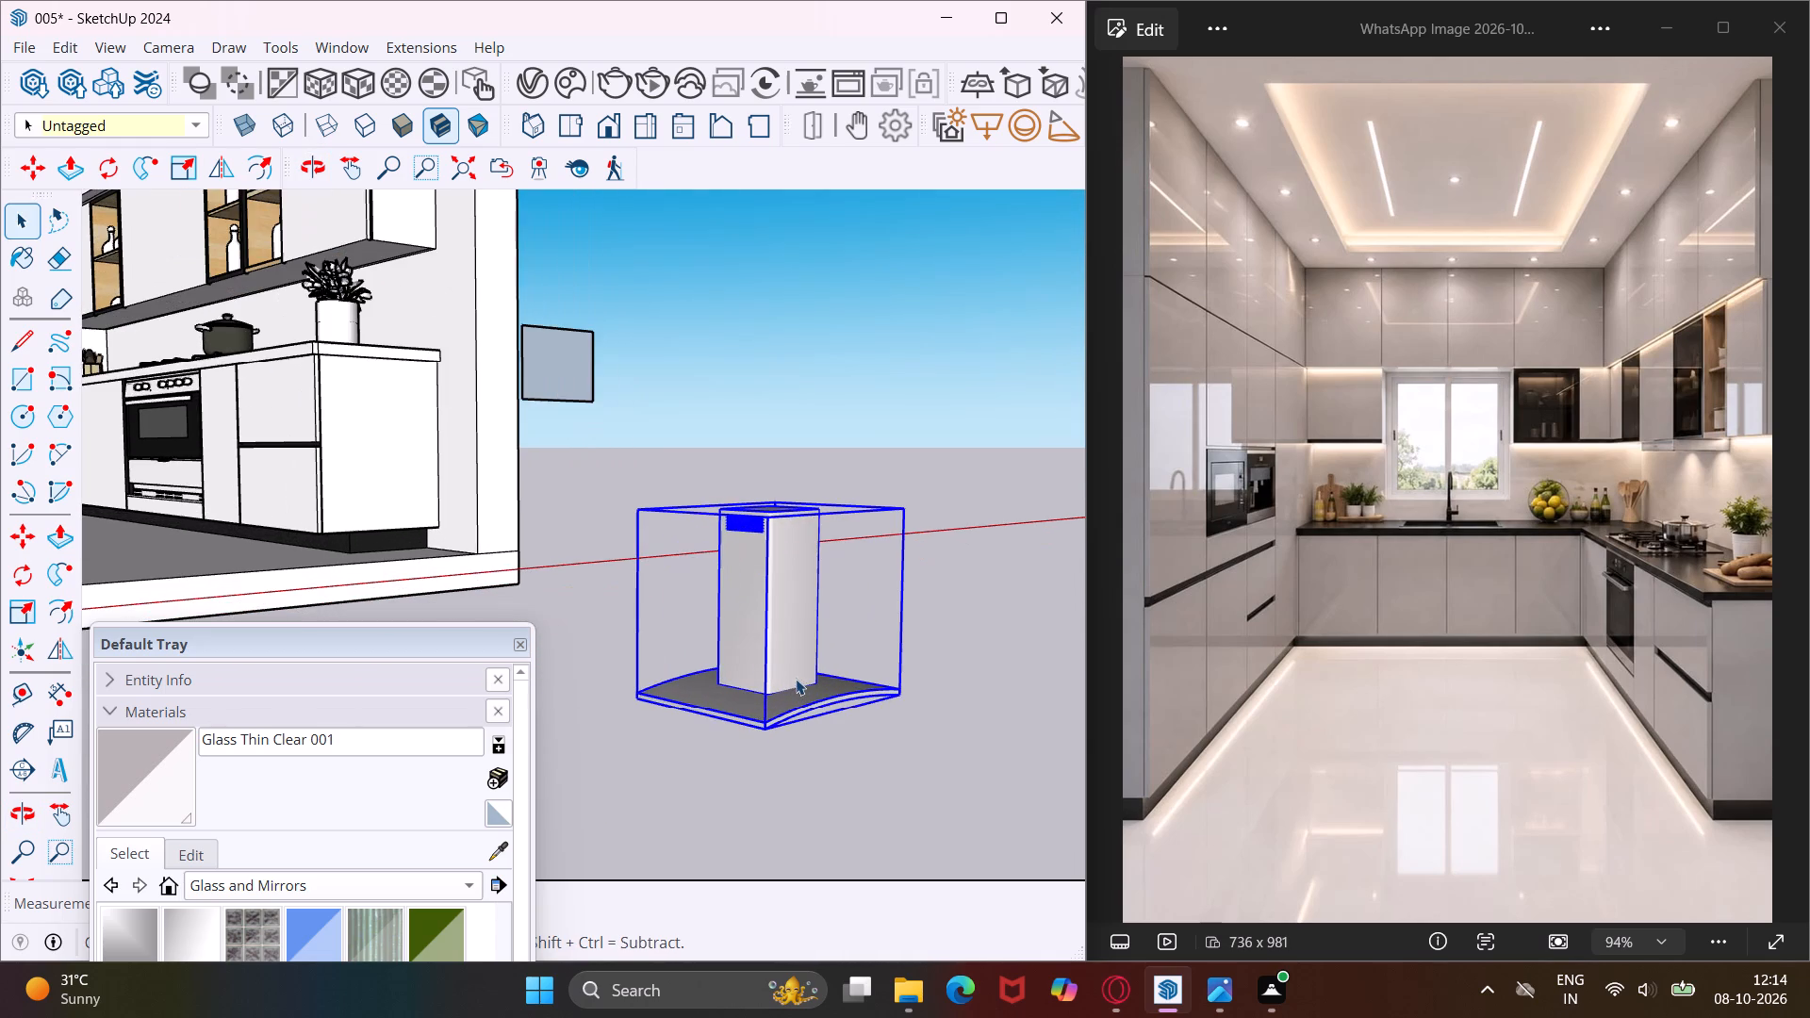
middle_click_drag(877, 664, 940, 645)
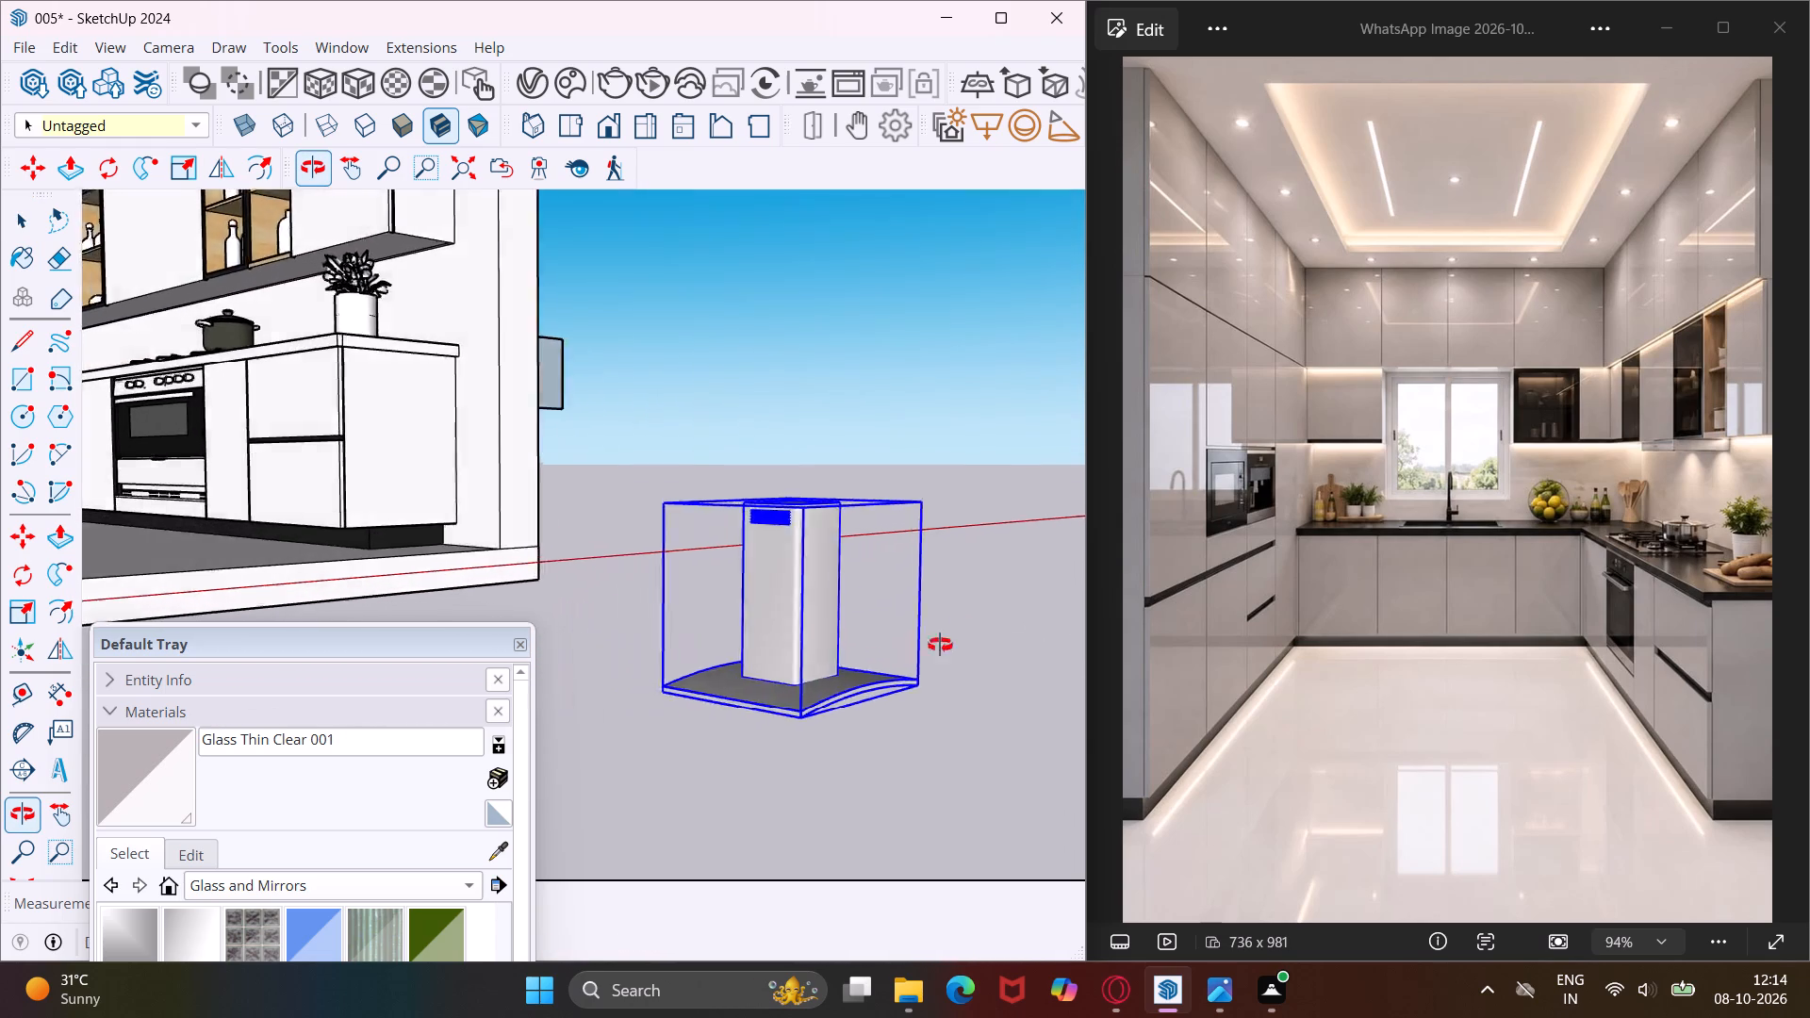
middle_click_drag(940, 645, 1014, 513)
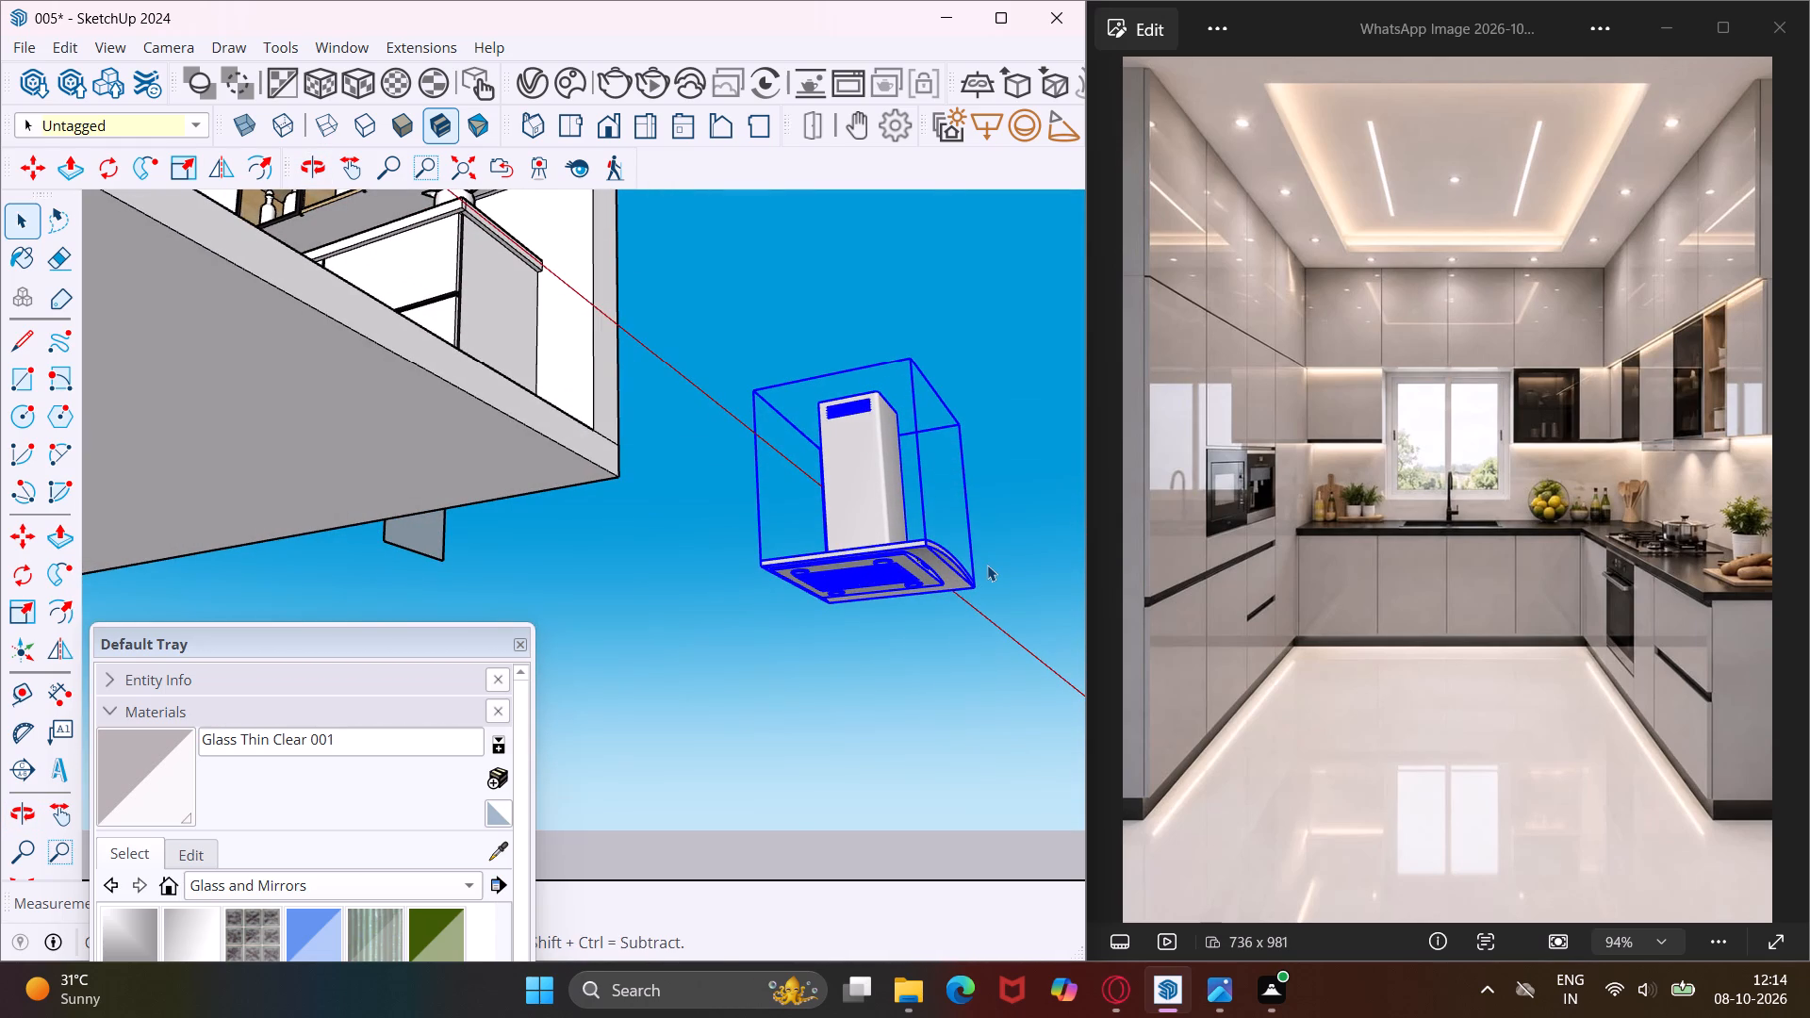
key("m")
scroll(929, 542, "up", 7)
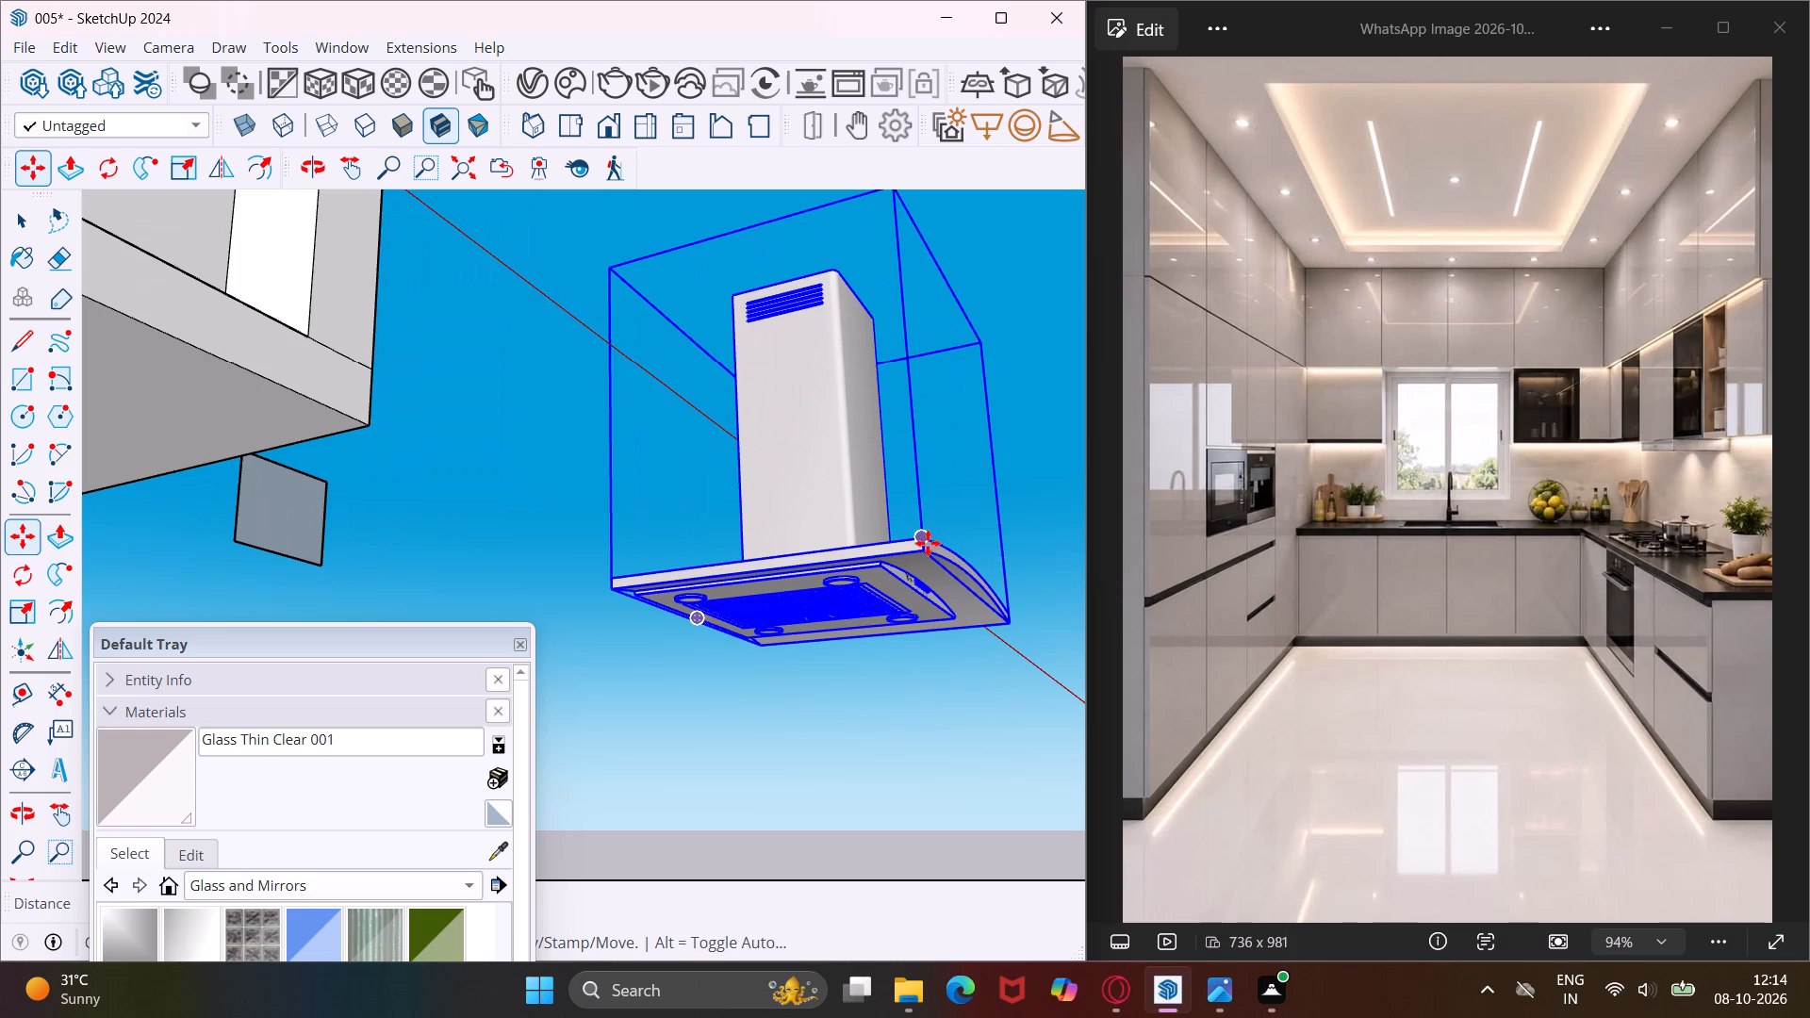
left_click(929, 552)
scroll(857, 493, "down", 11)
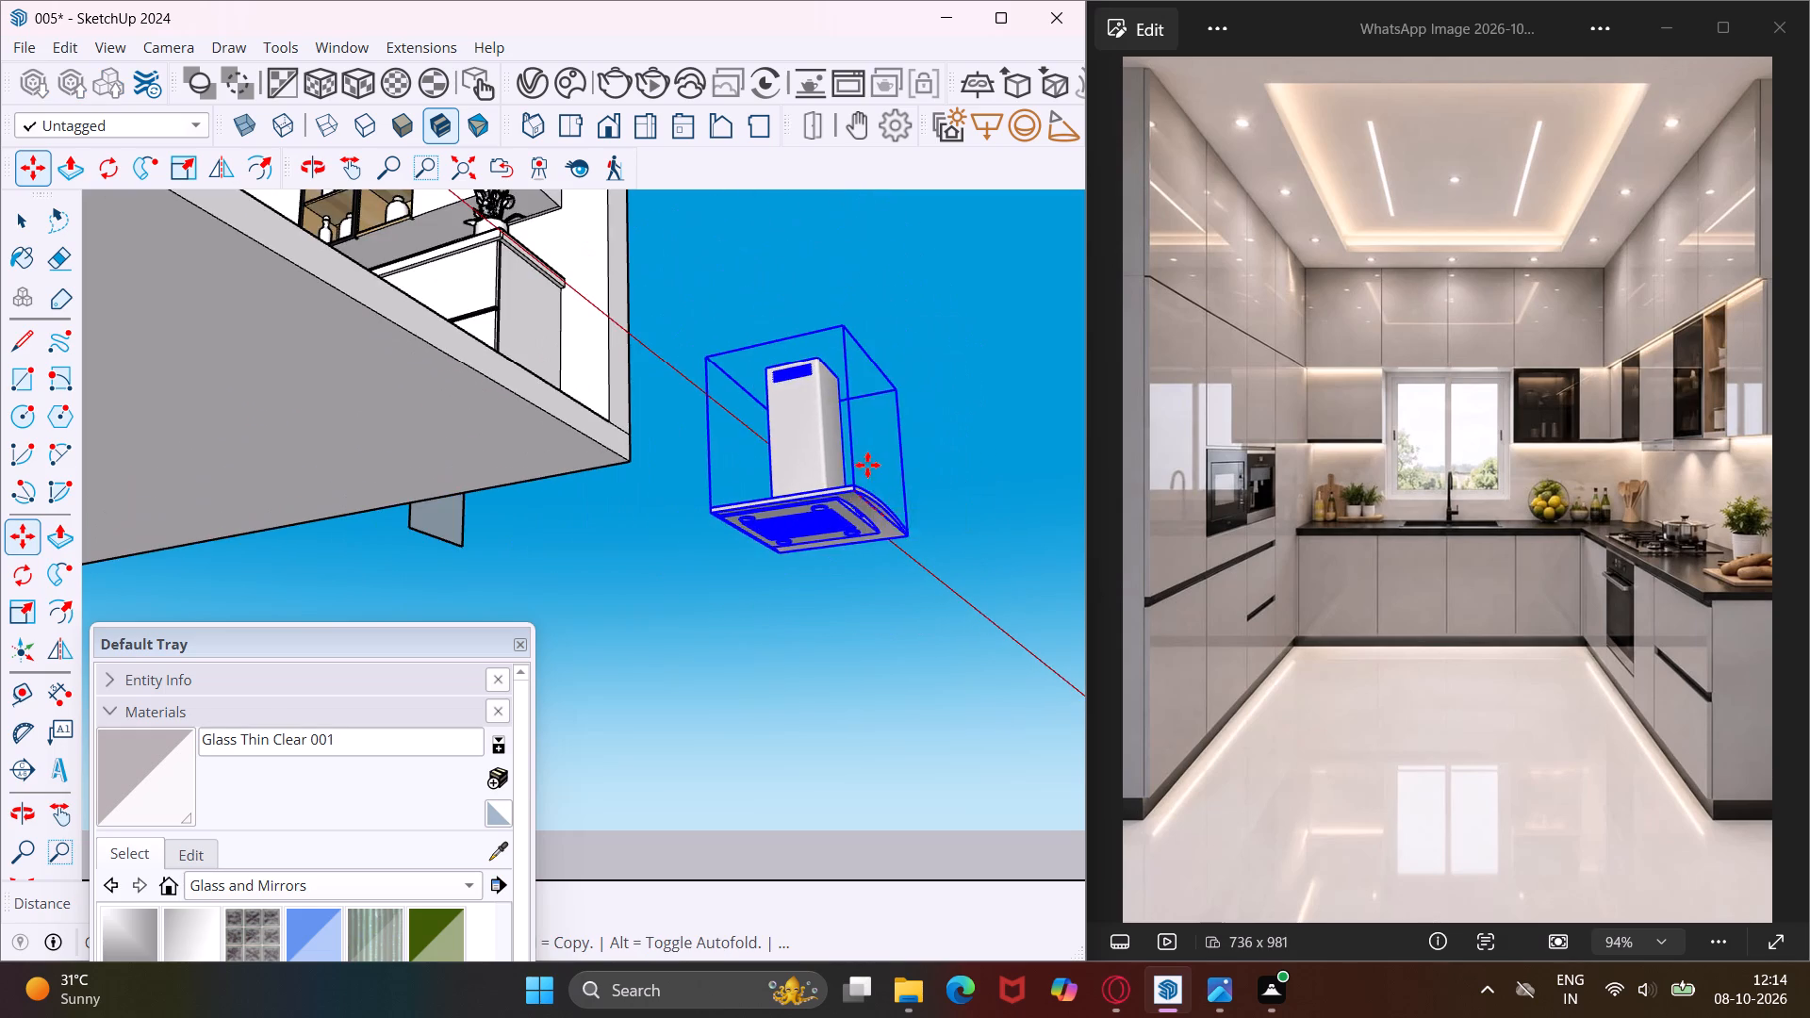
middle_click_drag(866, 453, 877, 698)
scroll(829, 619, "down", 7)
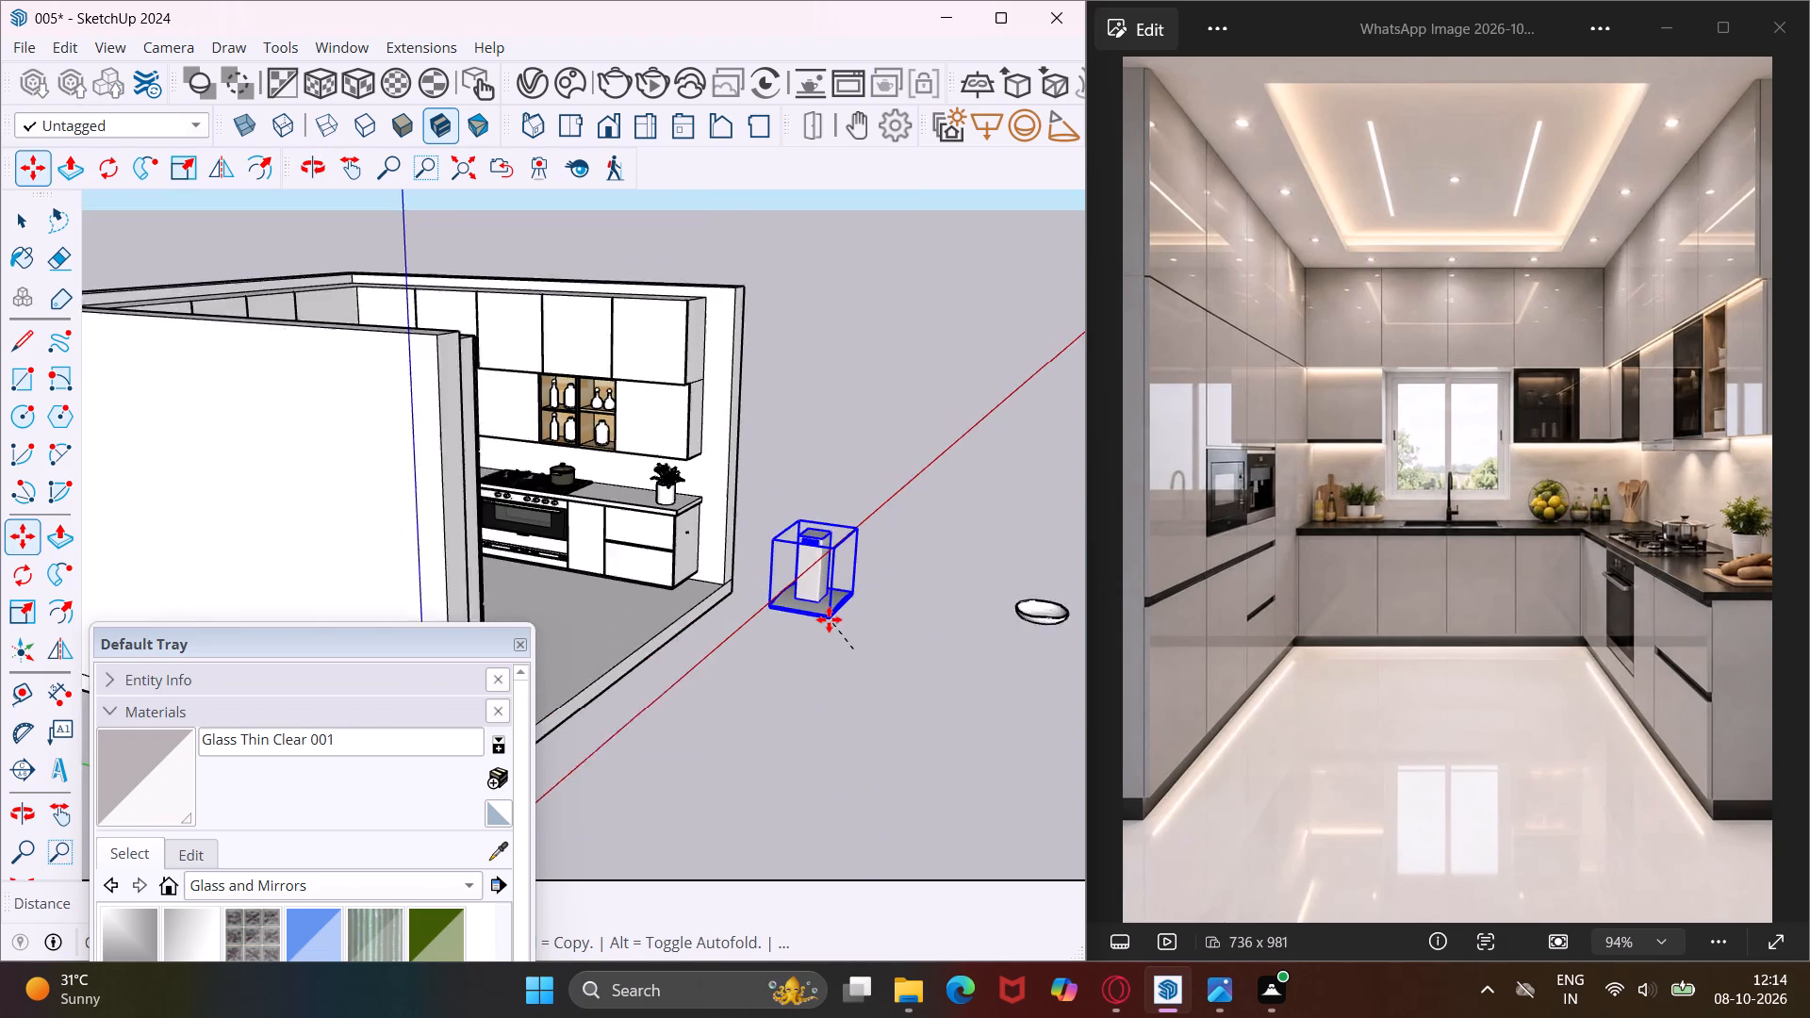
scroll(829, 619, "down", 1)
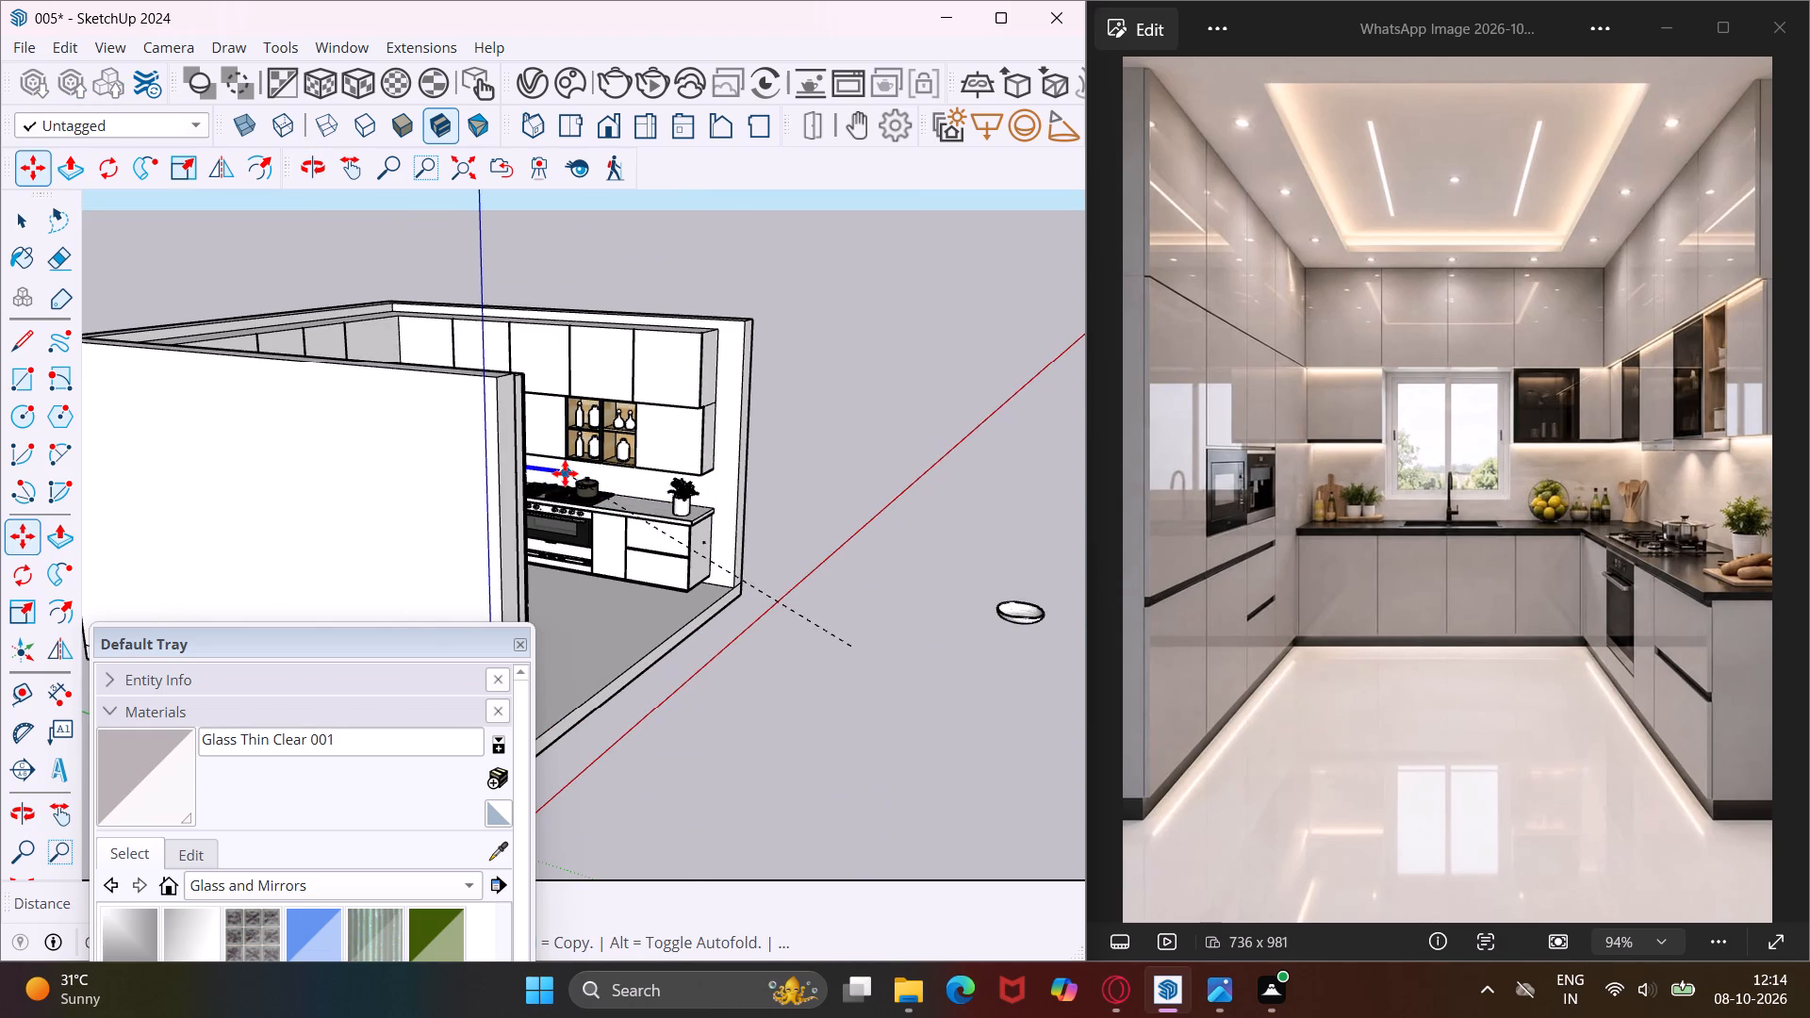
scroll(561, 472, "up", 15)
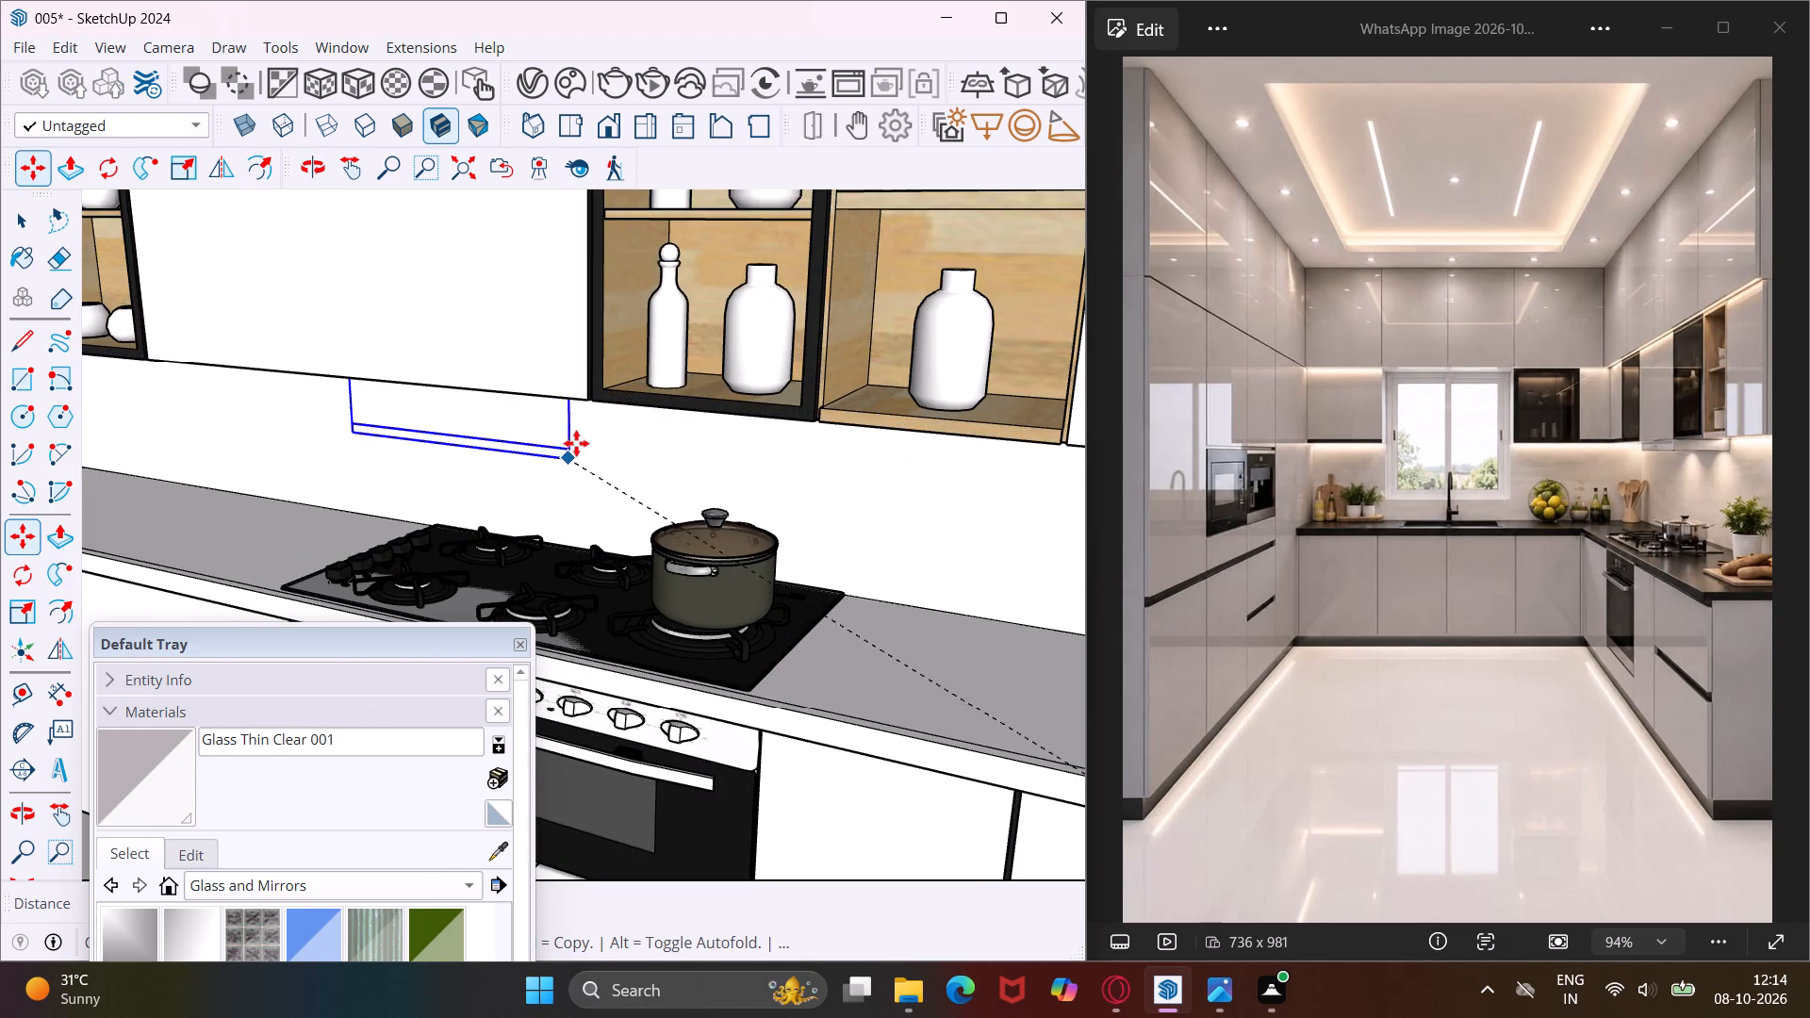
middle_click_drag(571, 402, 653, 282)
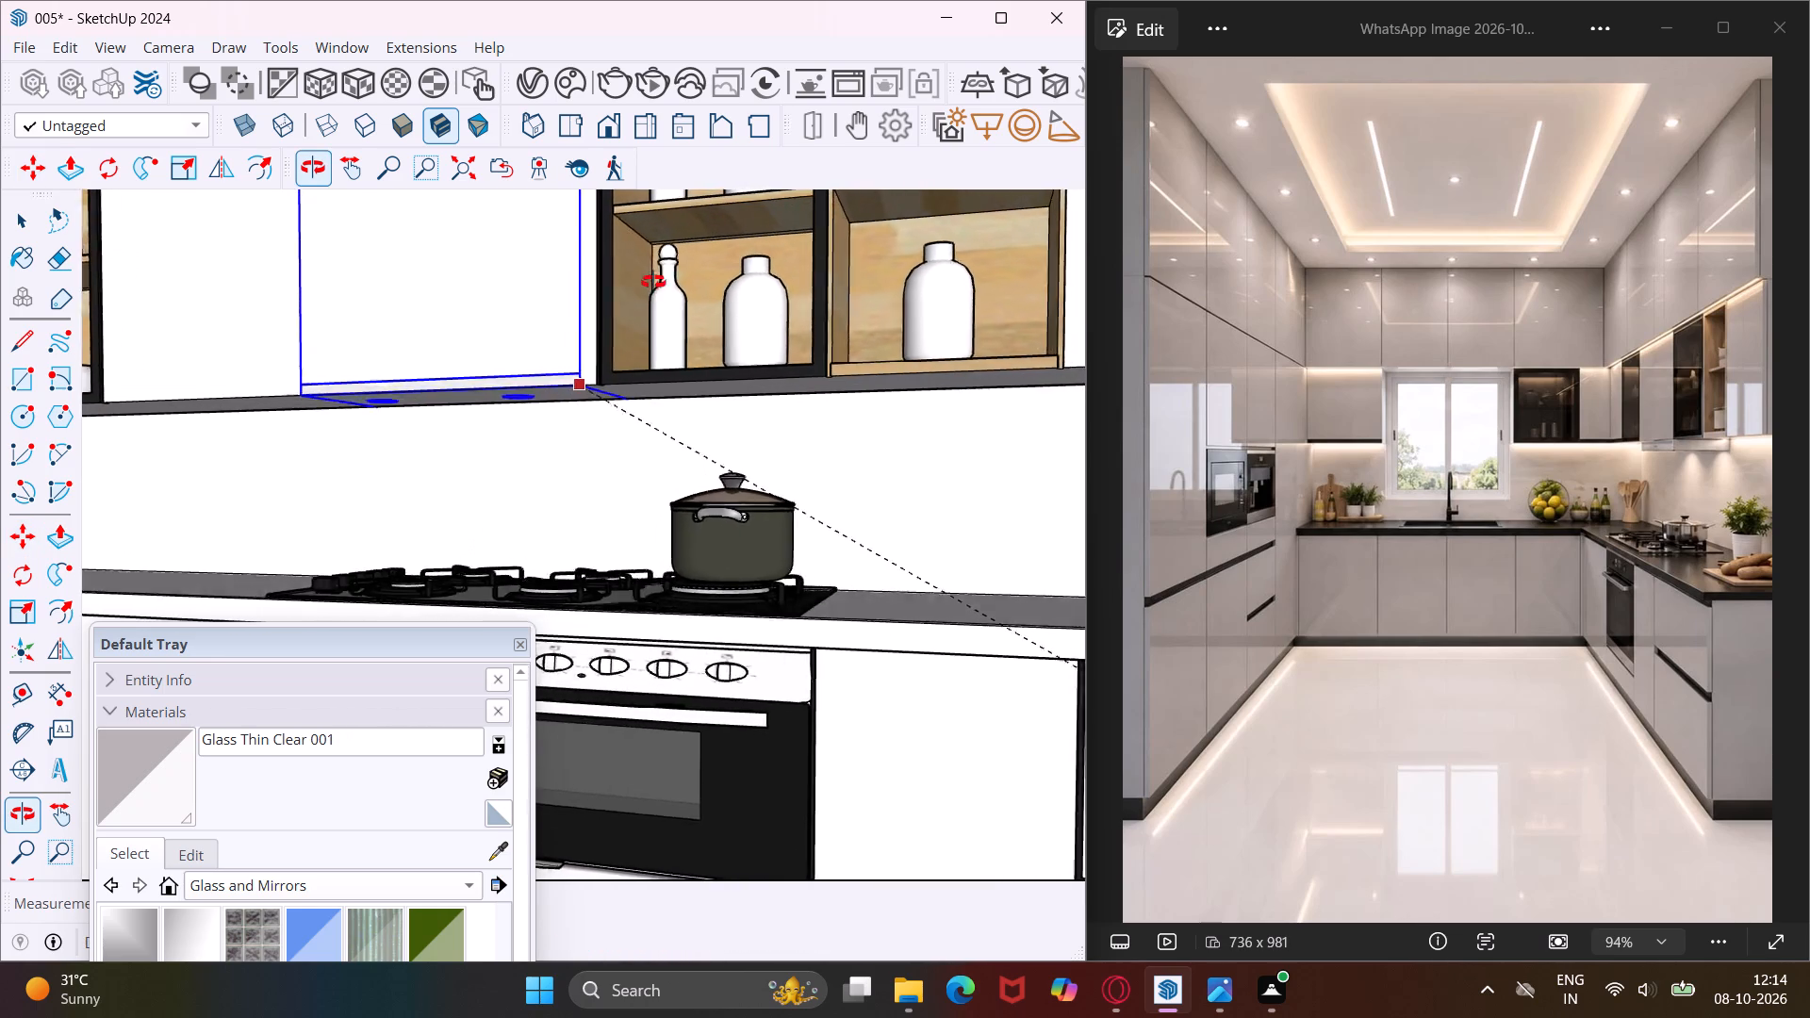
middle_click_drag(653, 282, 674, 256)
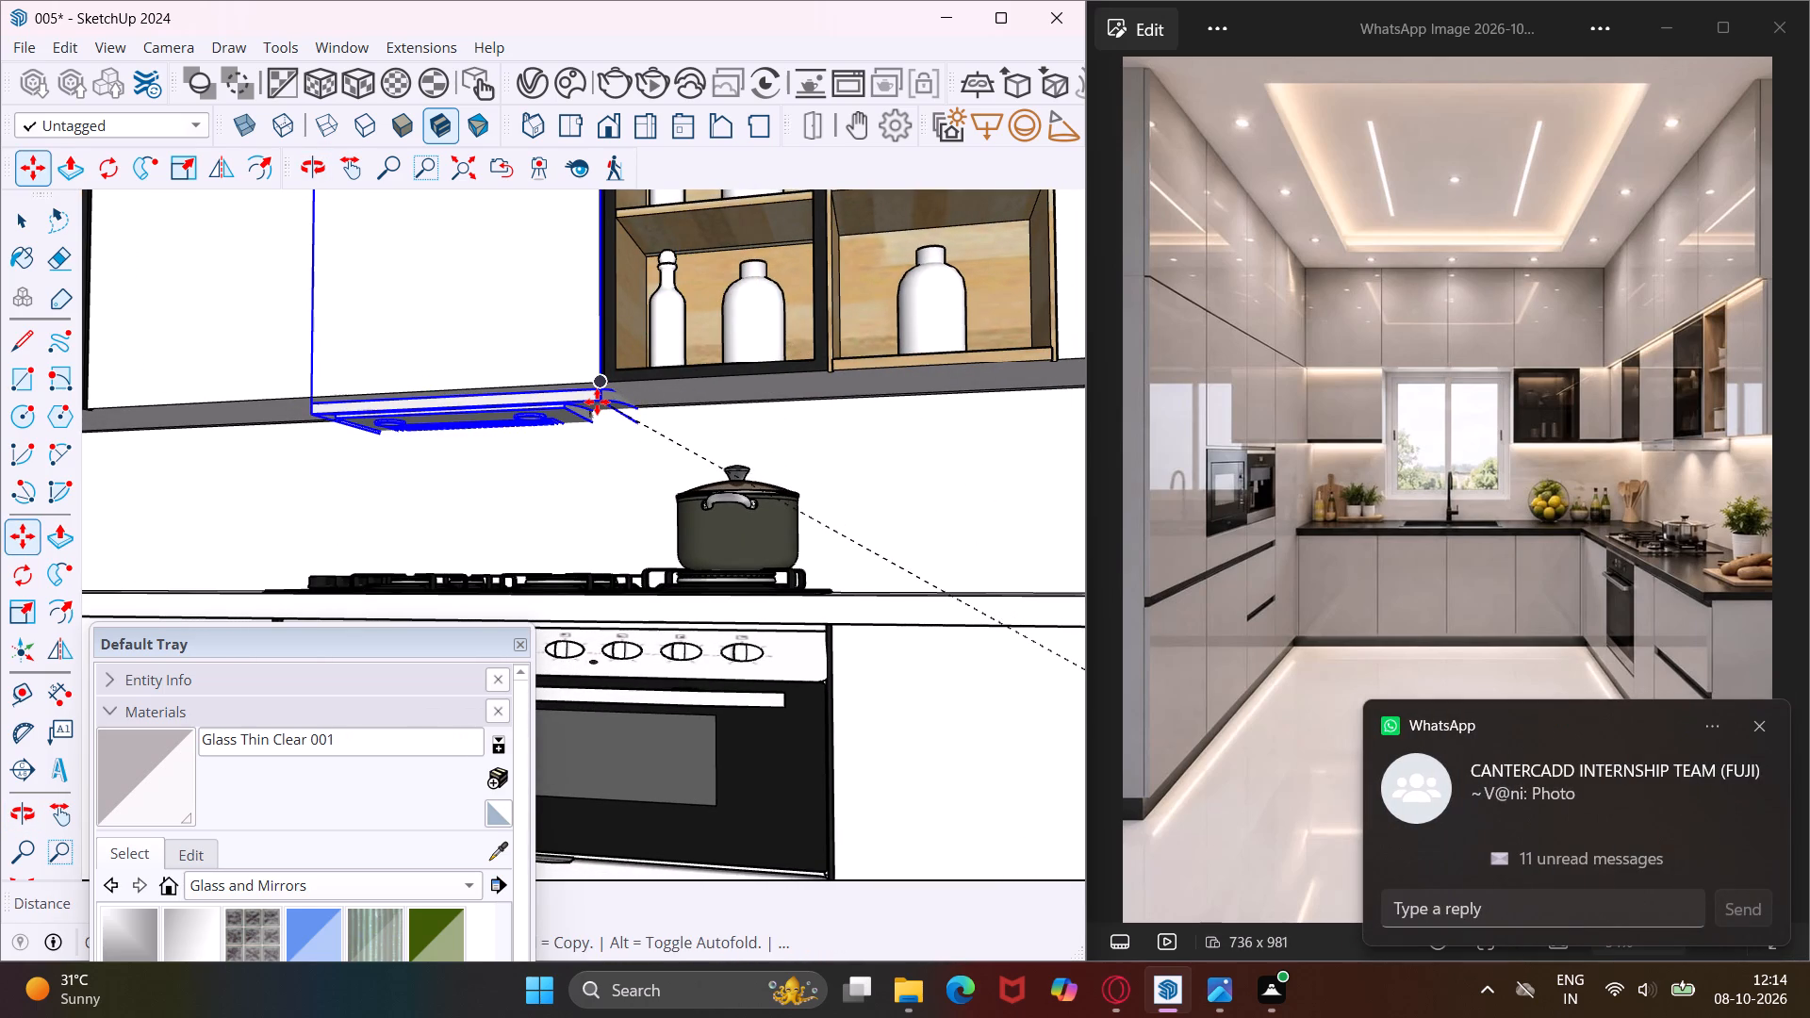
left_click(597, 402)
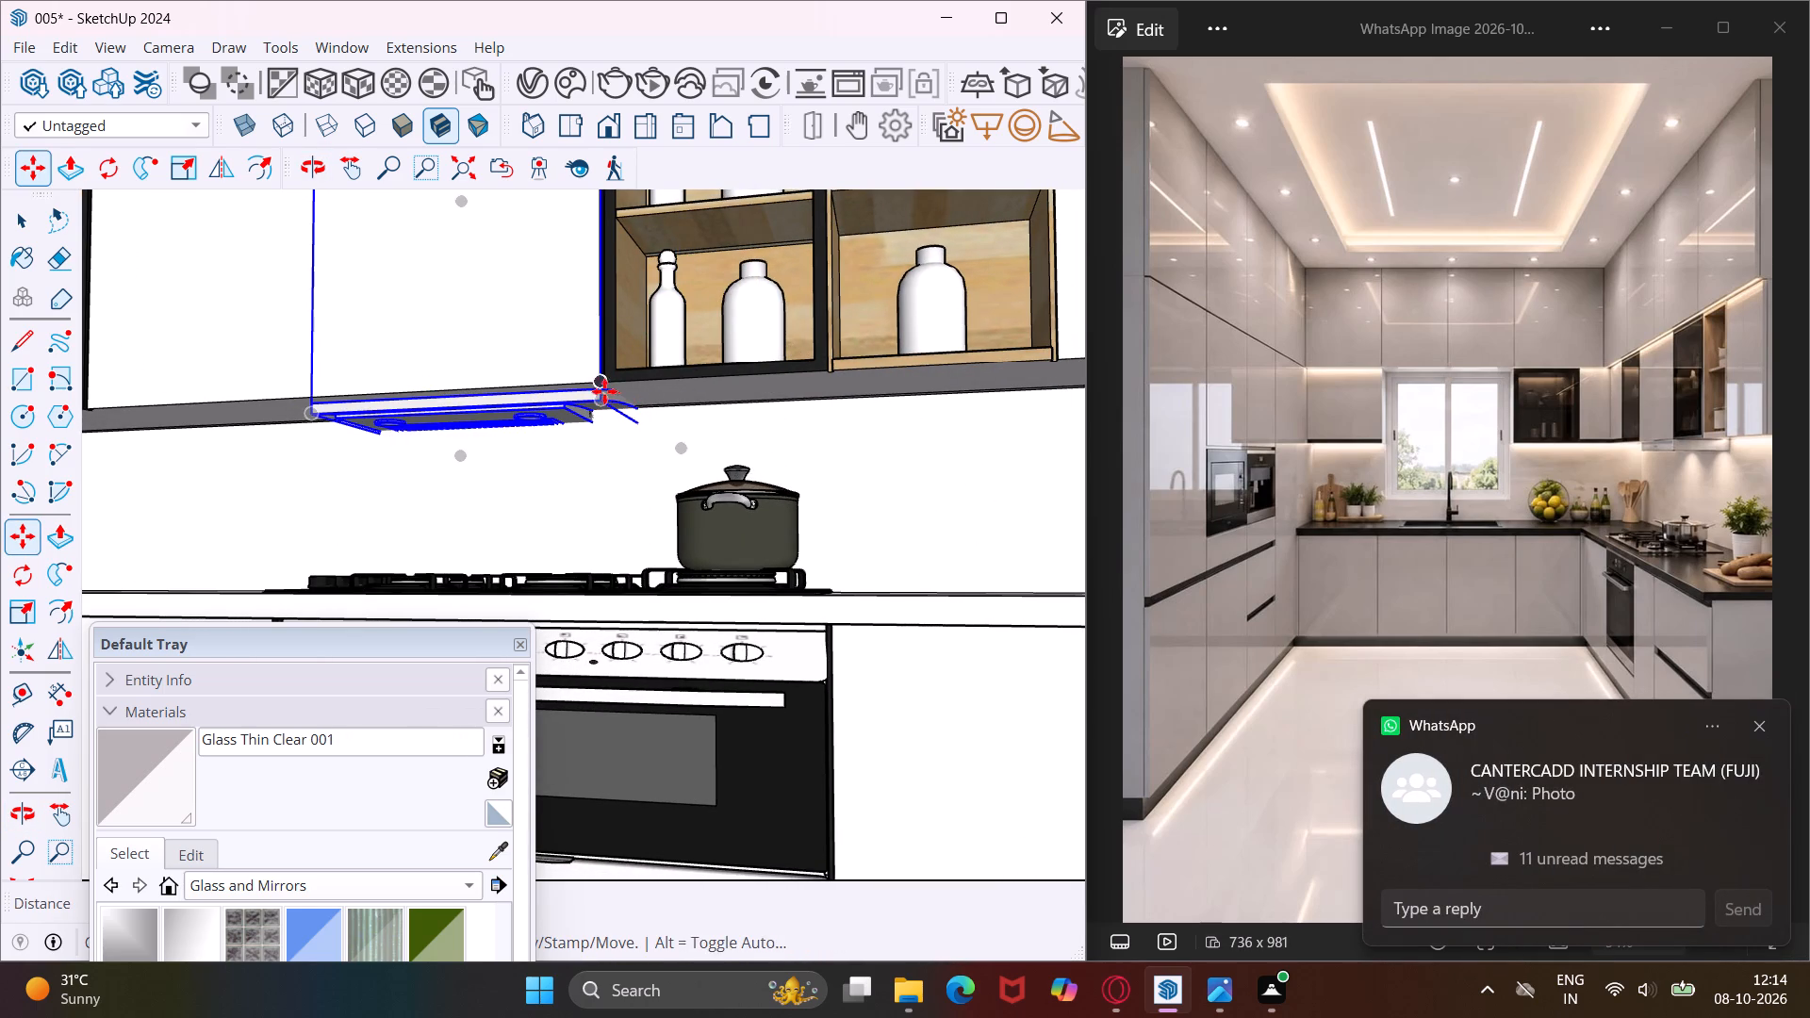
Examine how the hood fits against the wall cabinet above the hob and the wall behind it.
middle_click_drag(599, 393, 663, 381)
scroll(609, 382, "up", 3)
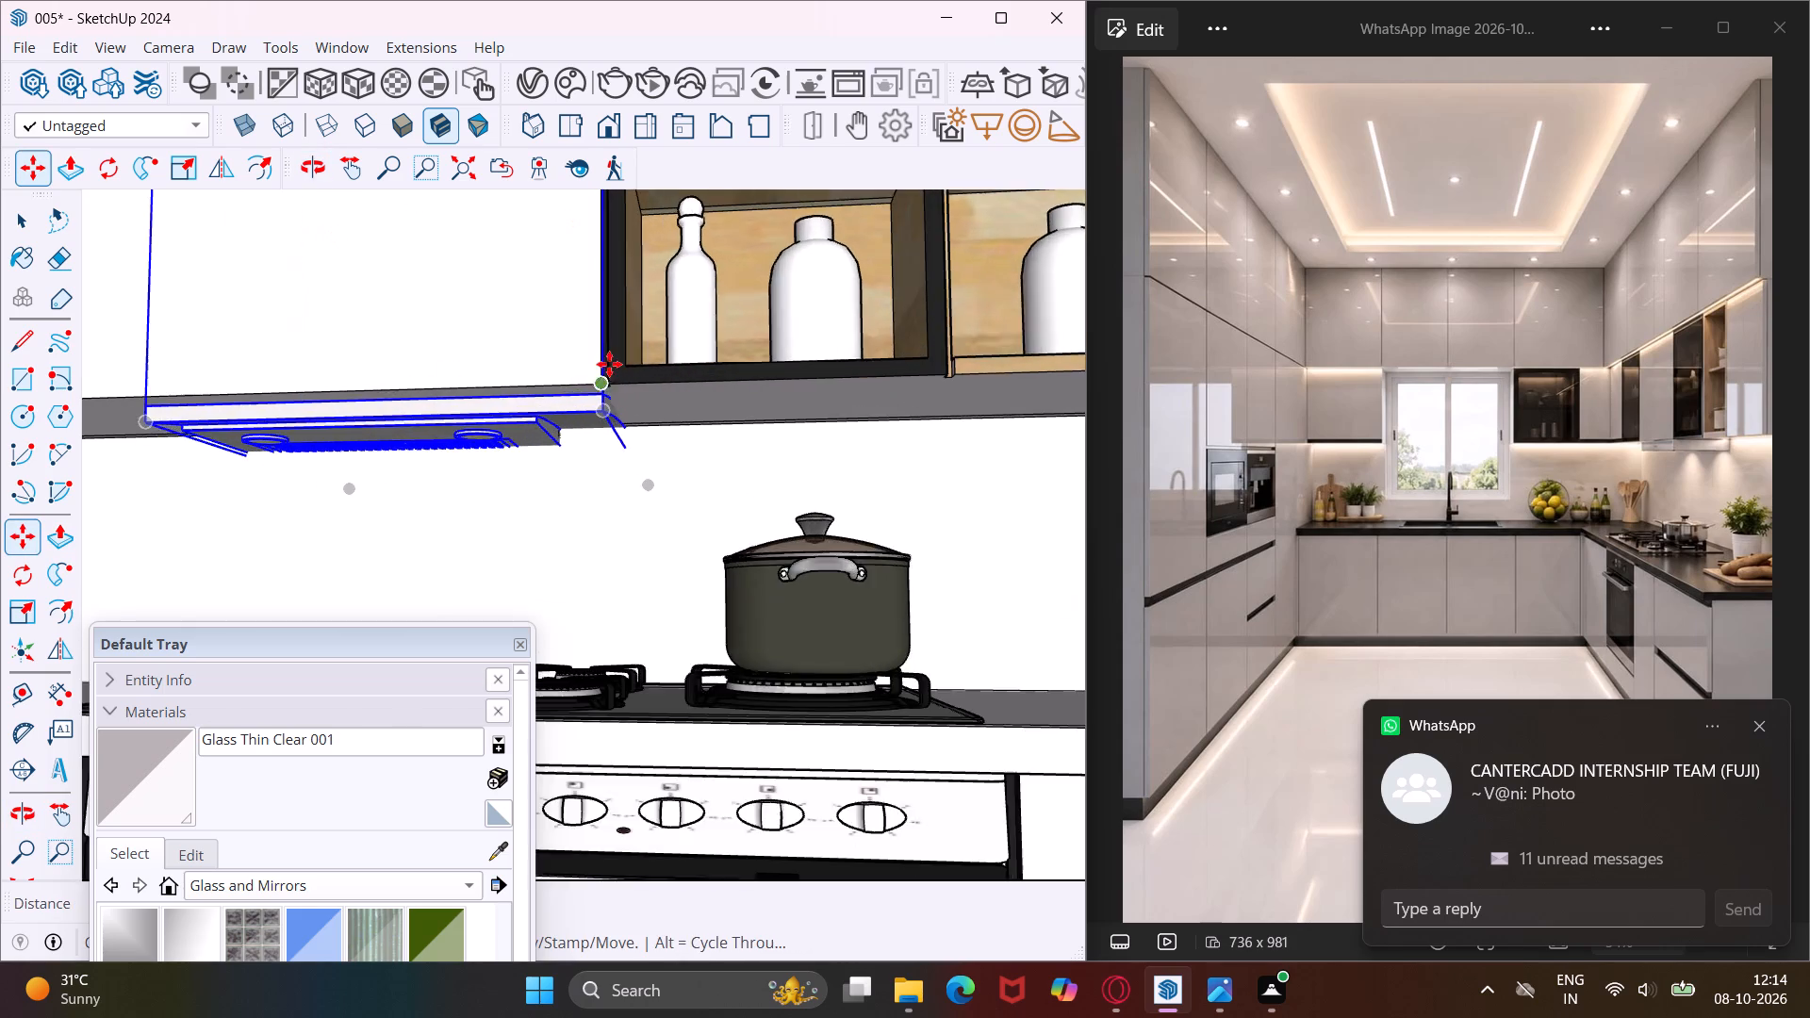
scroll(609, 364, "up", 4)
middle_click_drag(617, 409, 457, 451)
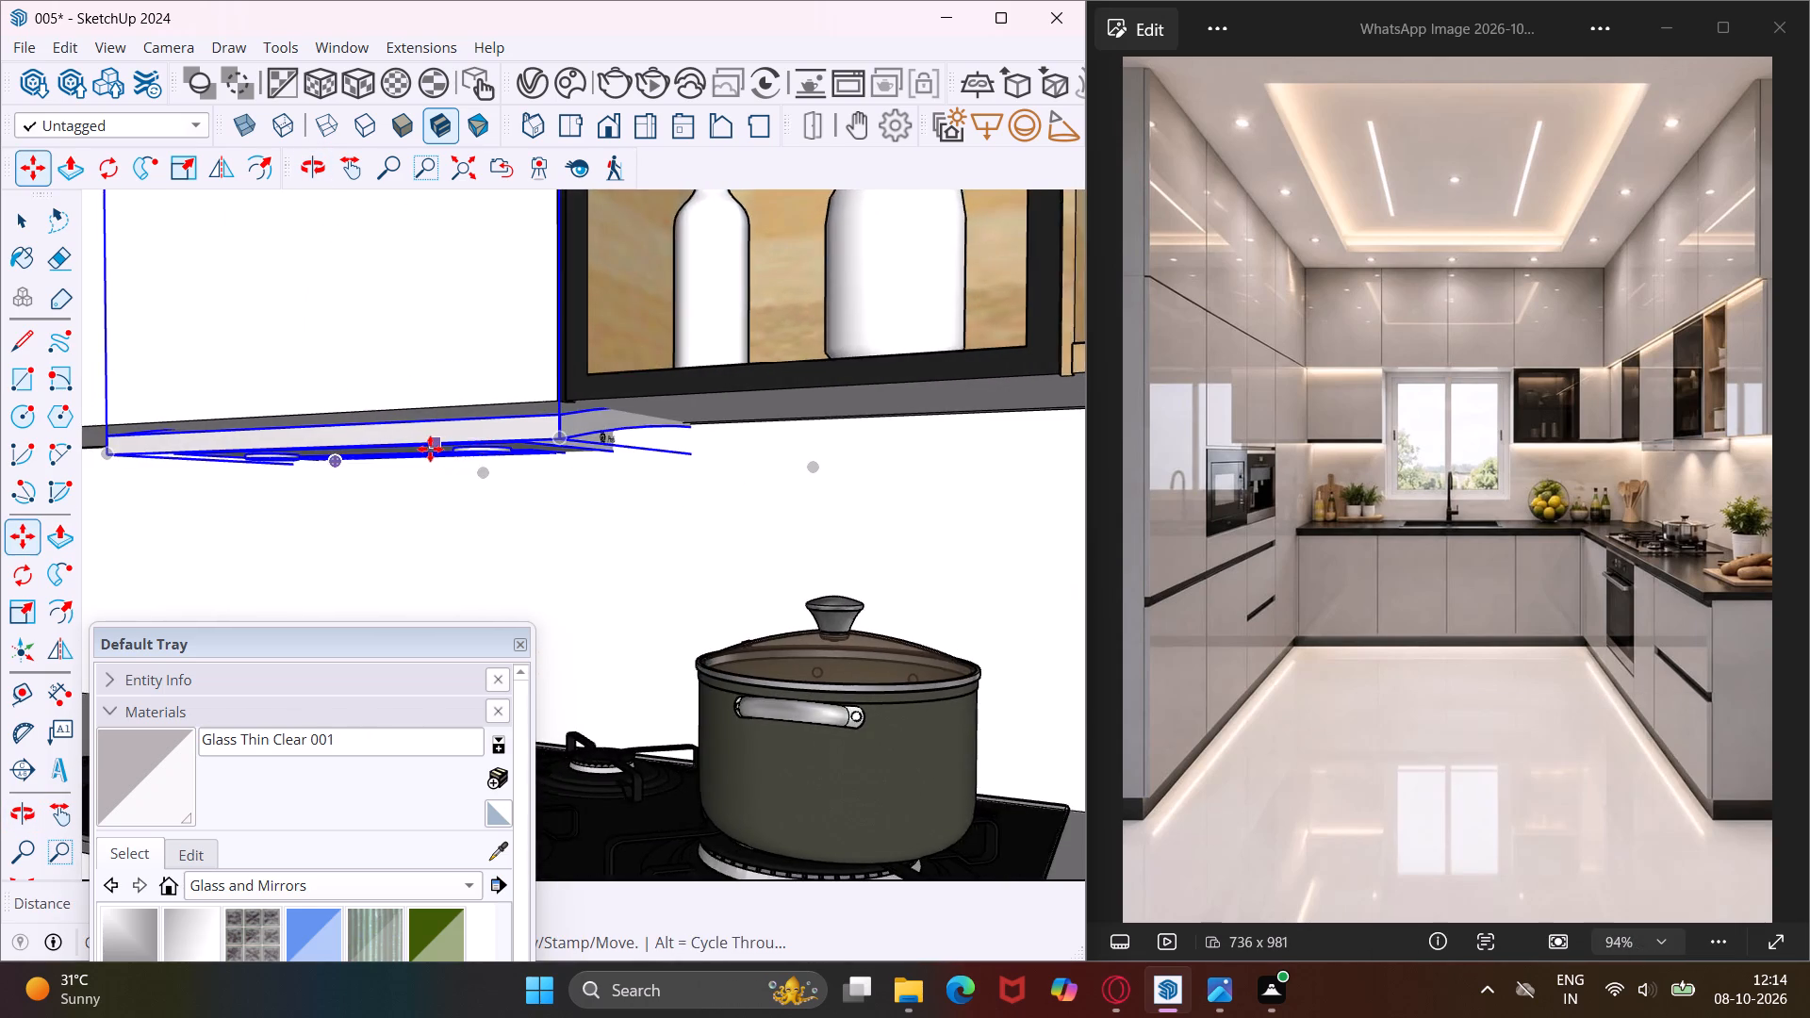
scroll(429, 449, "down", 7)
middle_click_drag(562, 444, 440, 422)
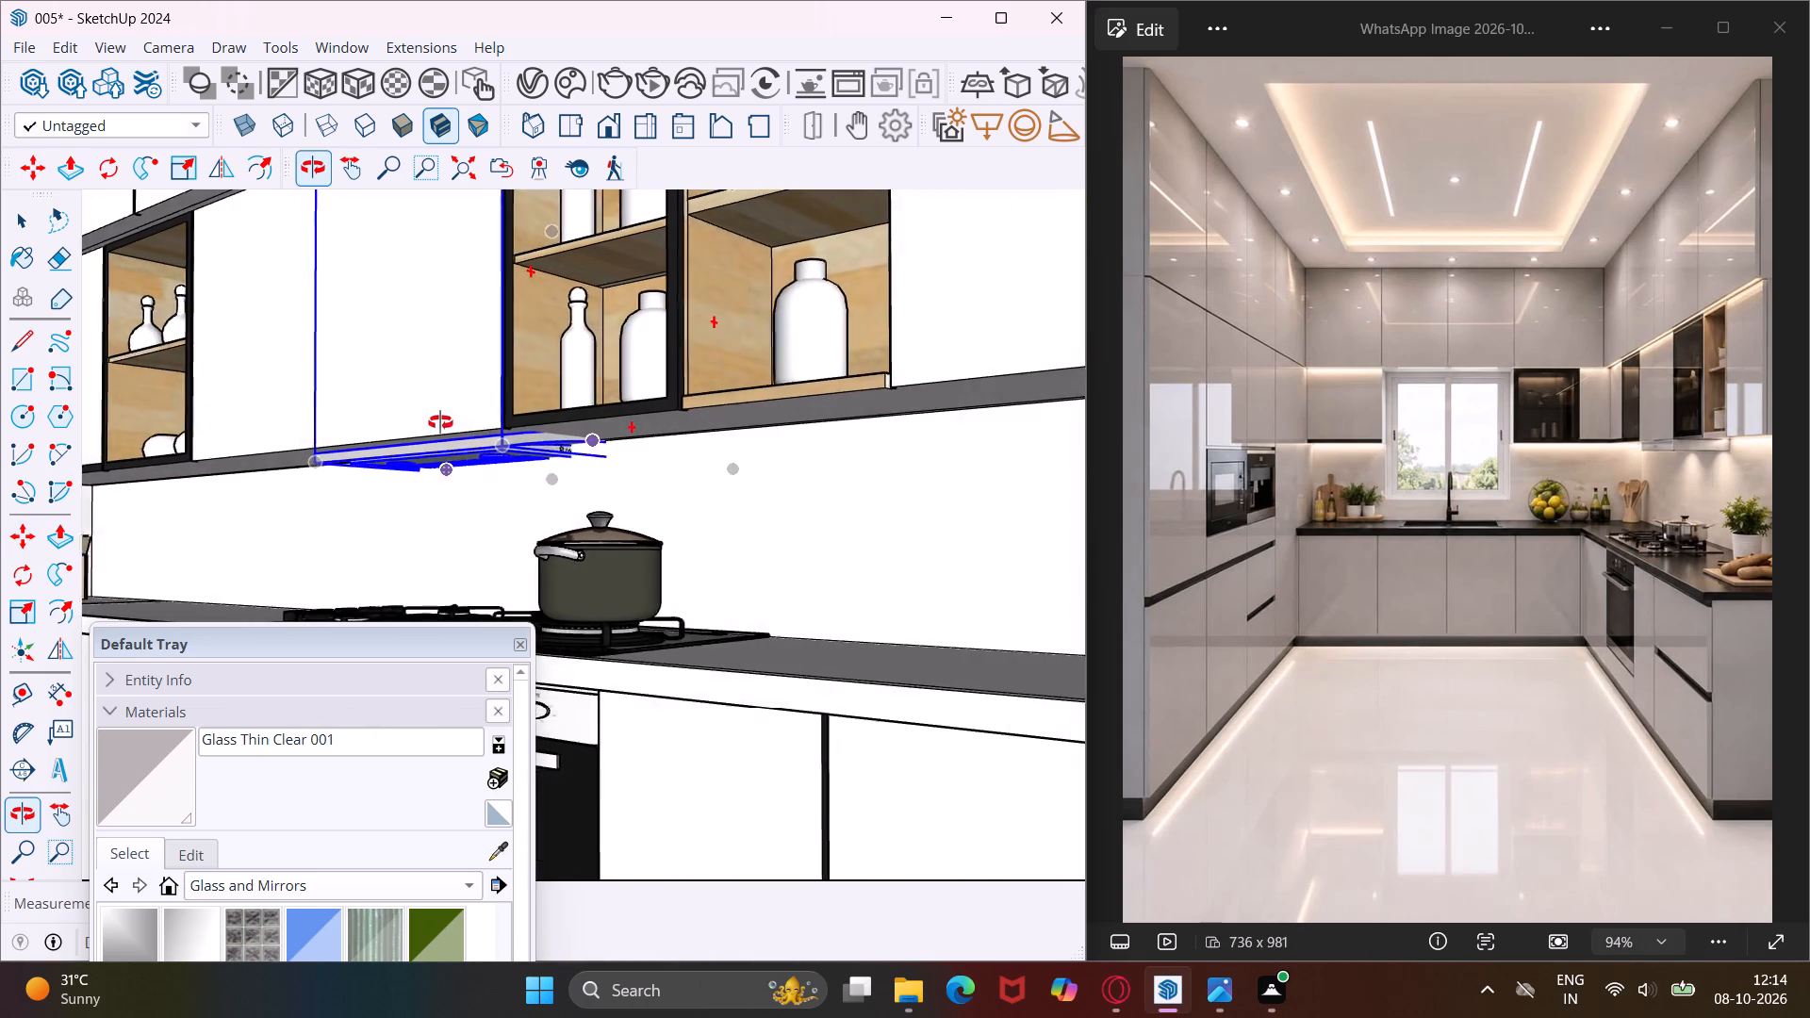
middle_click_drag(440, 422, 425, 419)
scroll(389, 436, "down", 9)
middle_click_drag(903, 484, 783, 501)
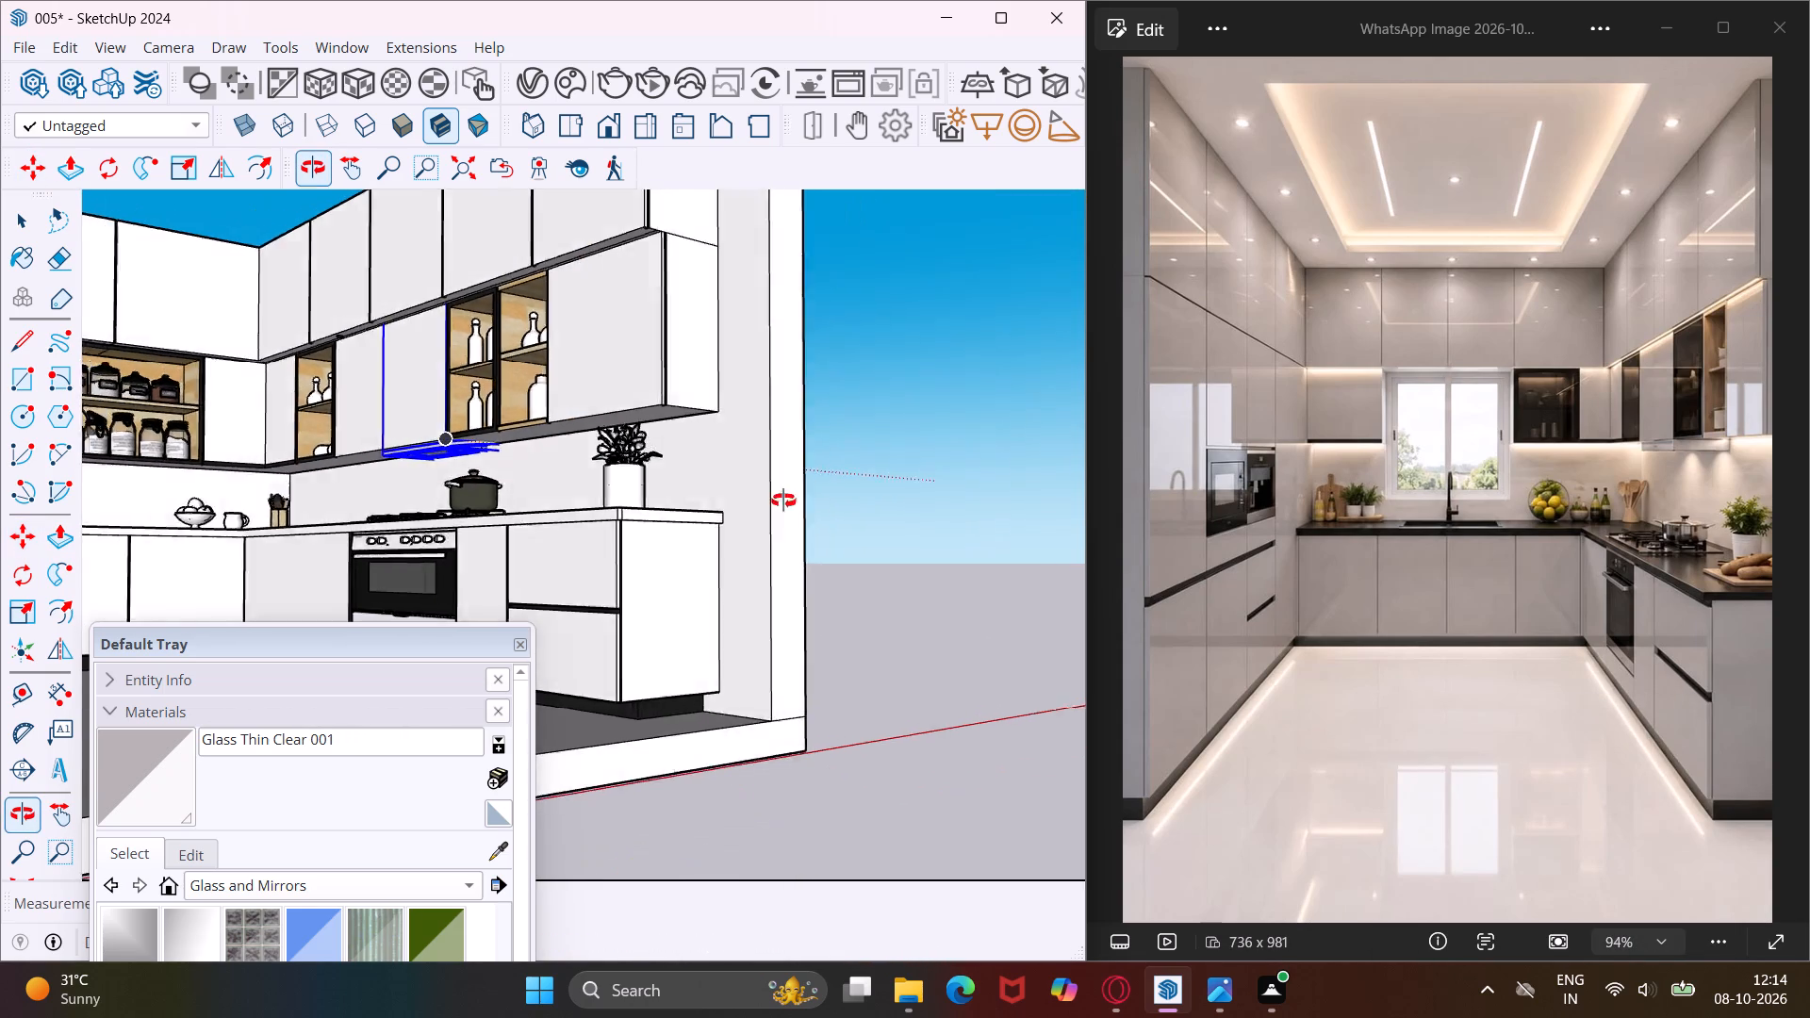
middle_click_drag(783, 501, 545, 537)
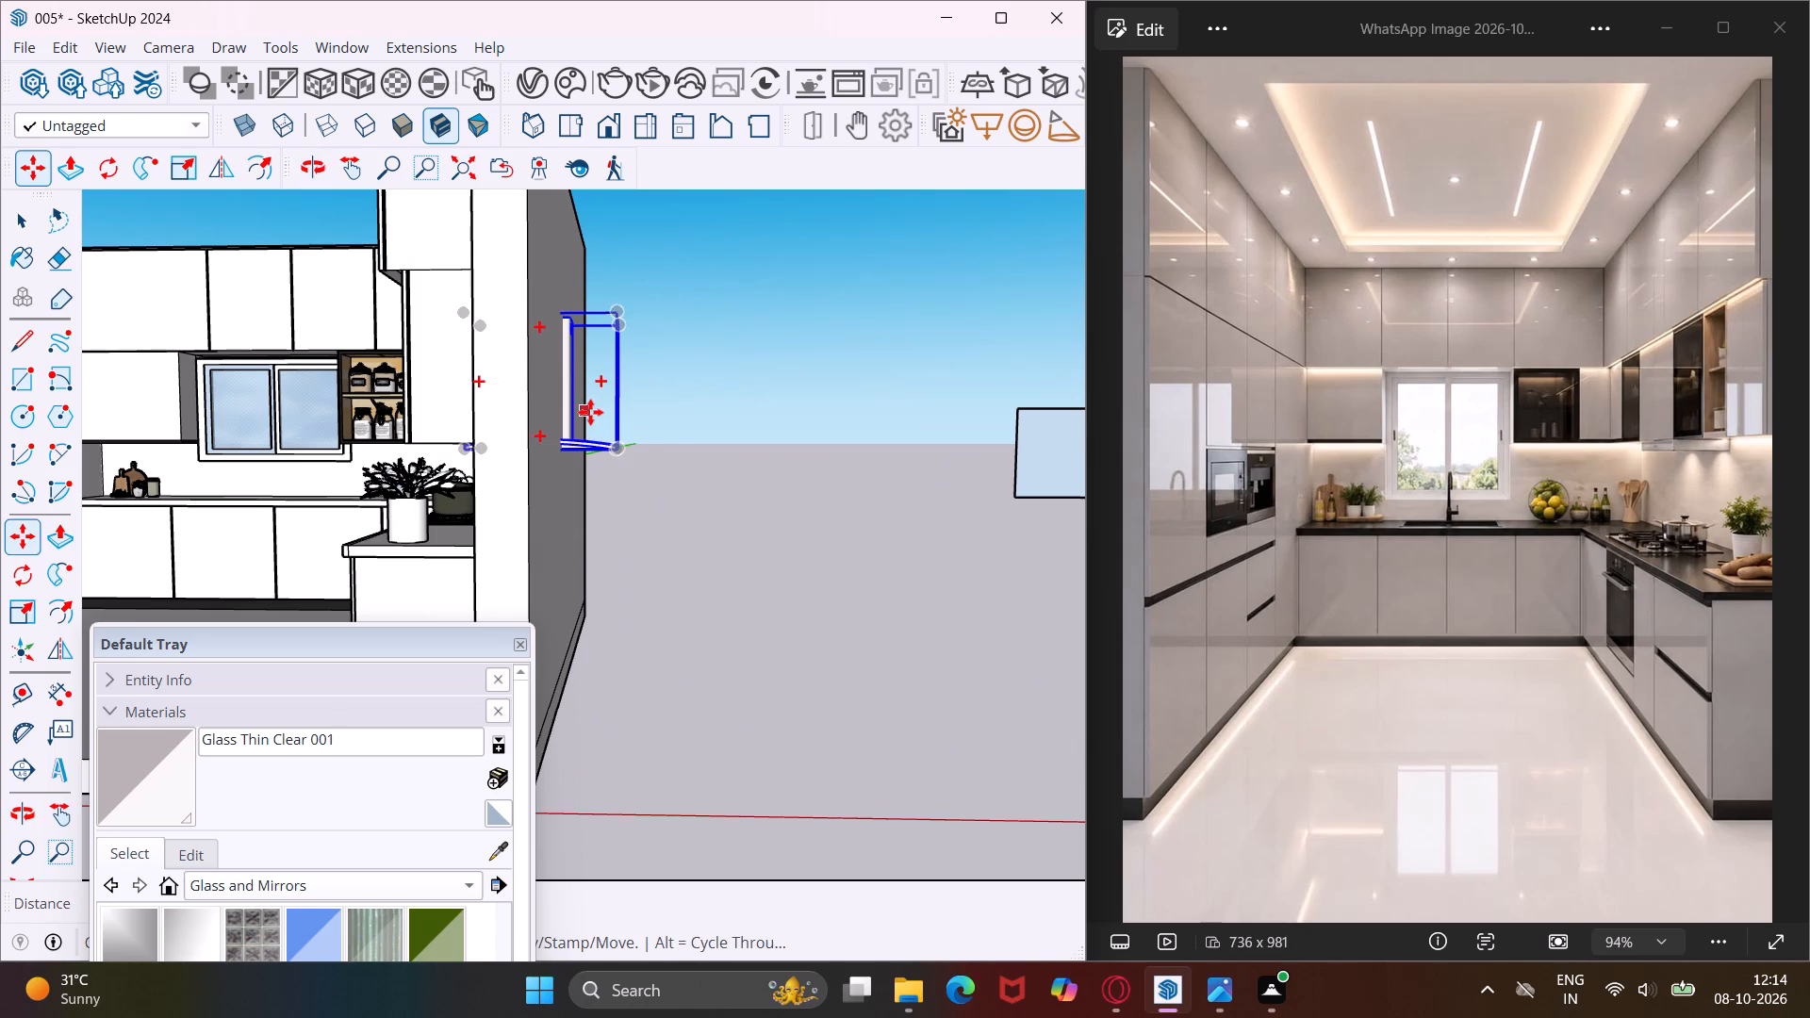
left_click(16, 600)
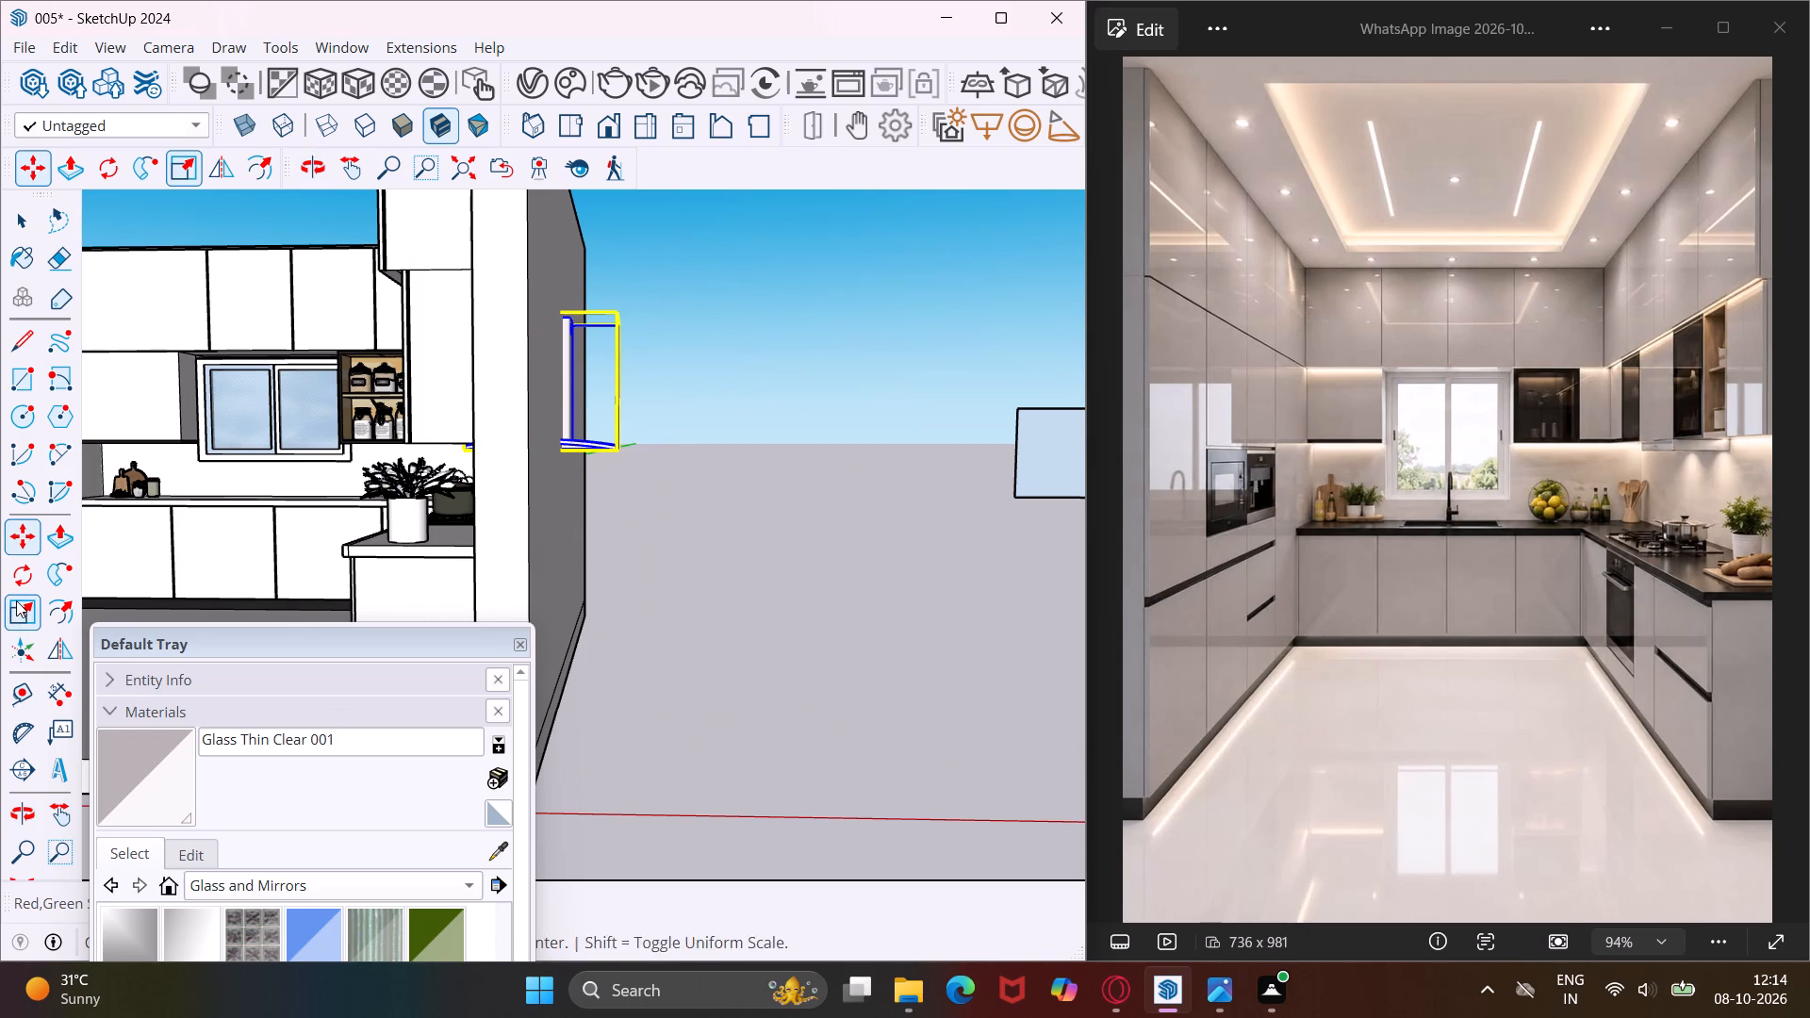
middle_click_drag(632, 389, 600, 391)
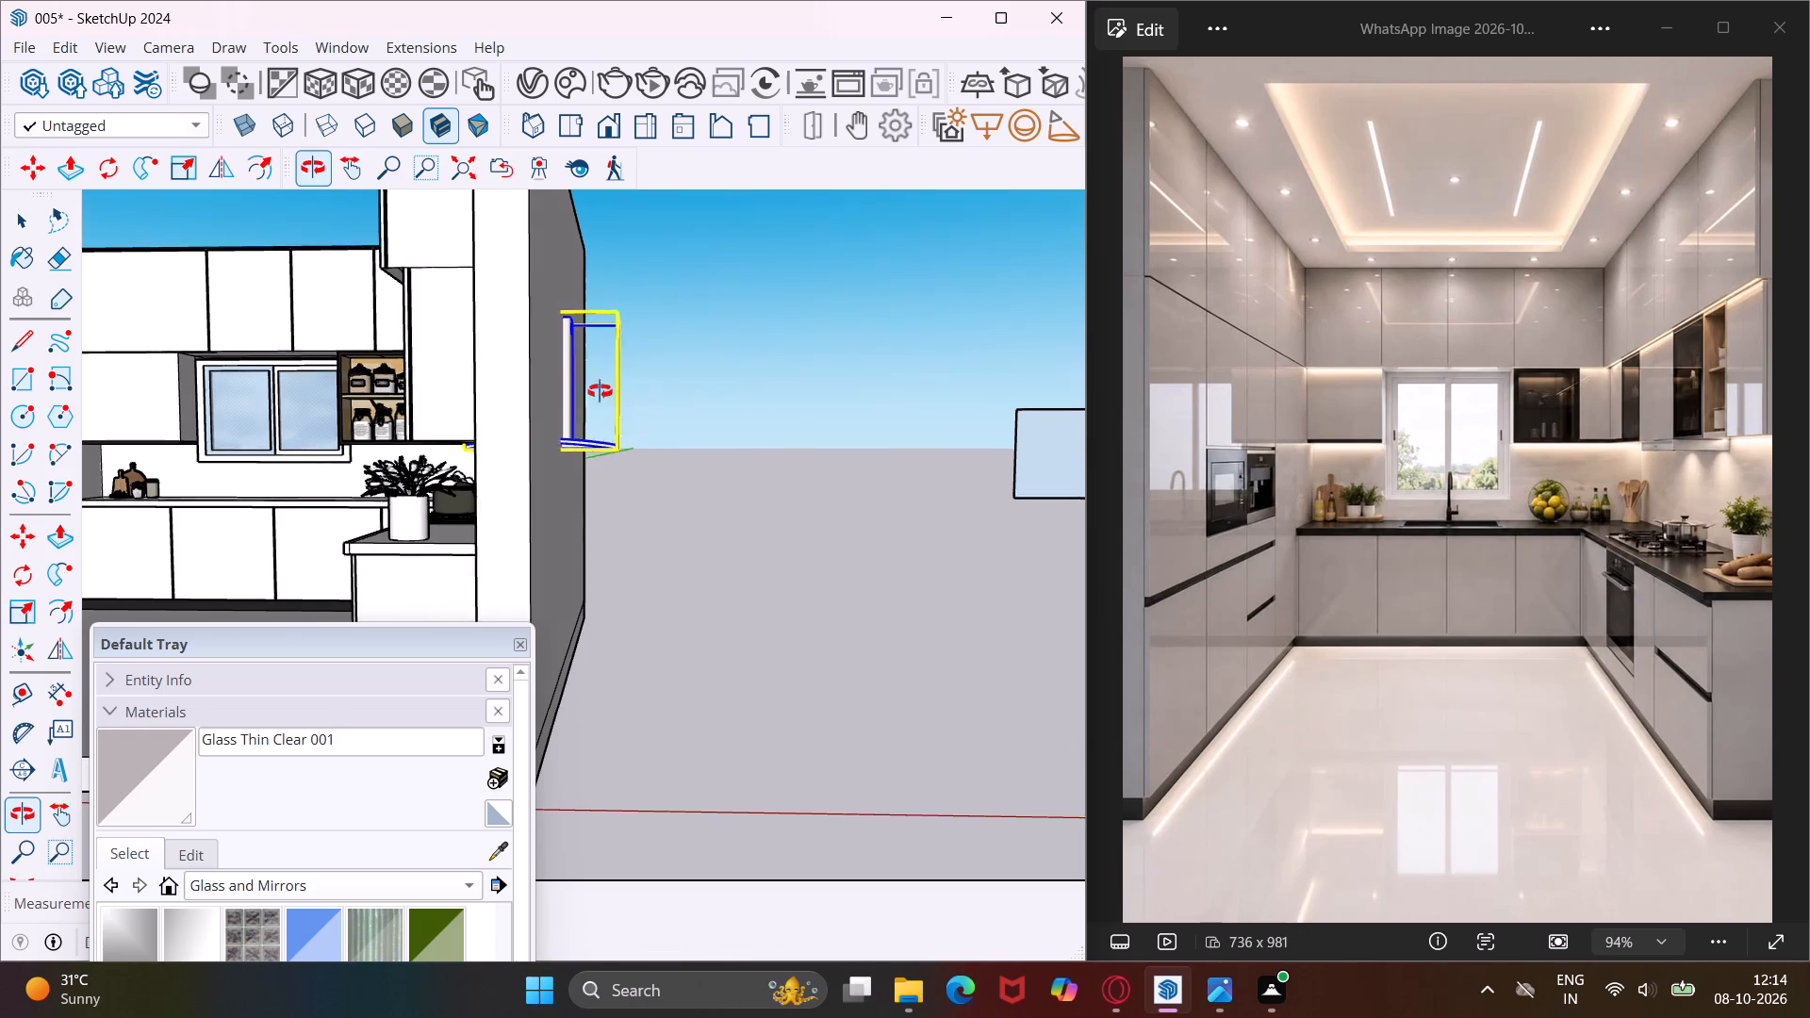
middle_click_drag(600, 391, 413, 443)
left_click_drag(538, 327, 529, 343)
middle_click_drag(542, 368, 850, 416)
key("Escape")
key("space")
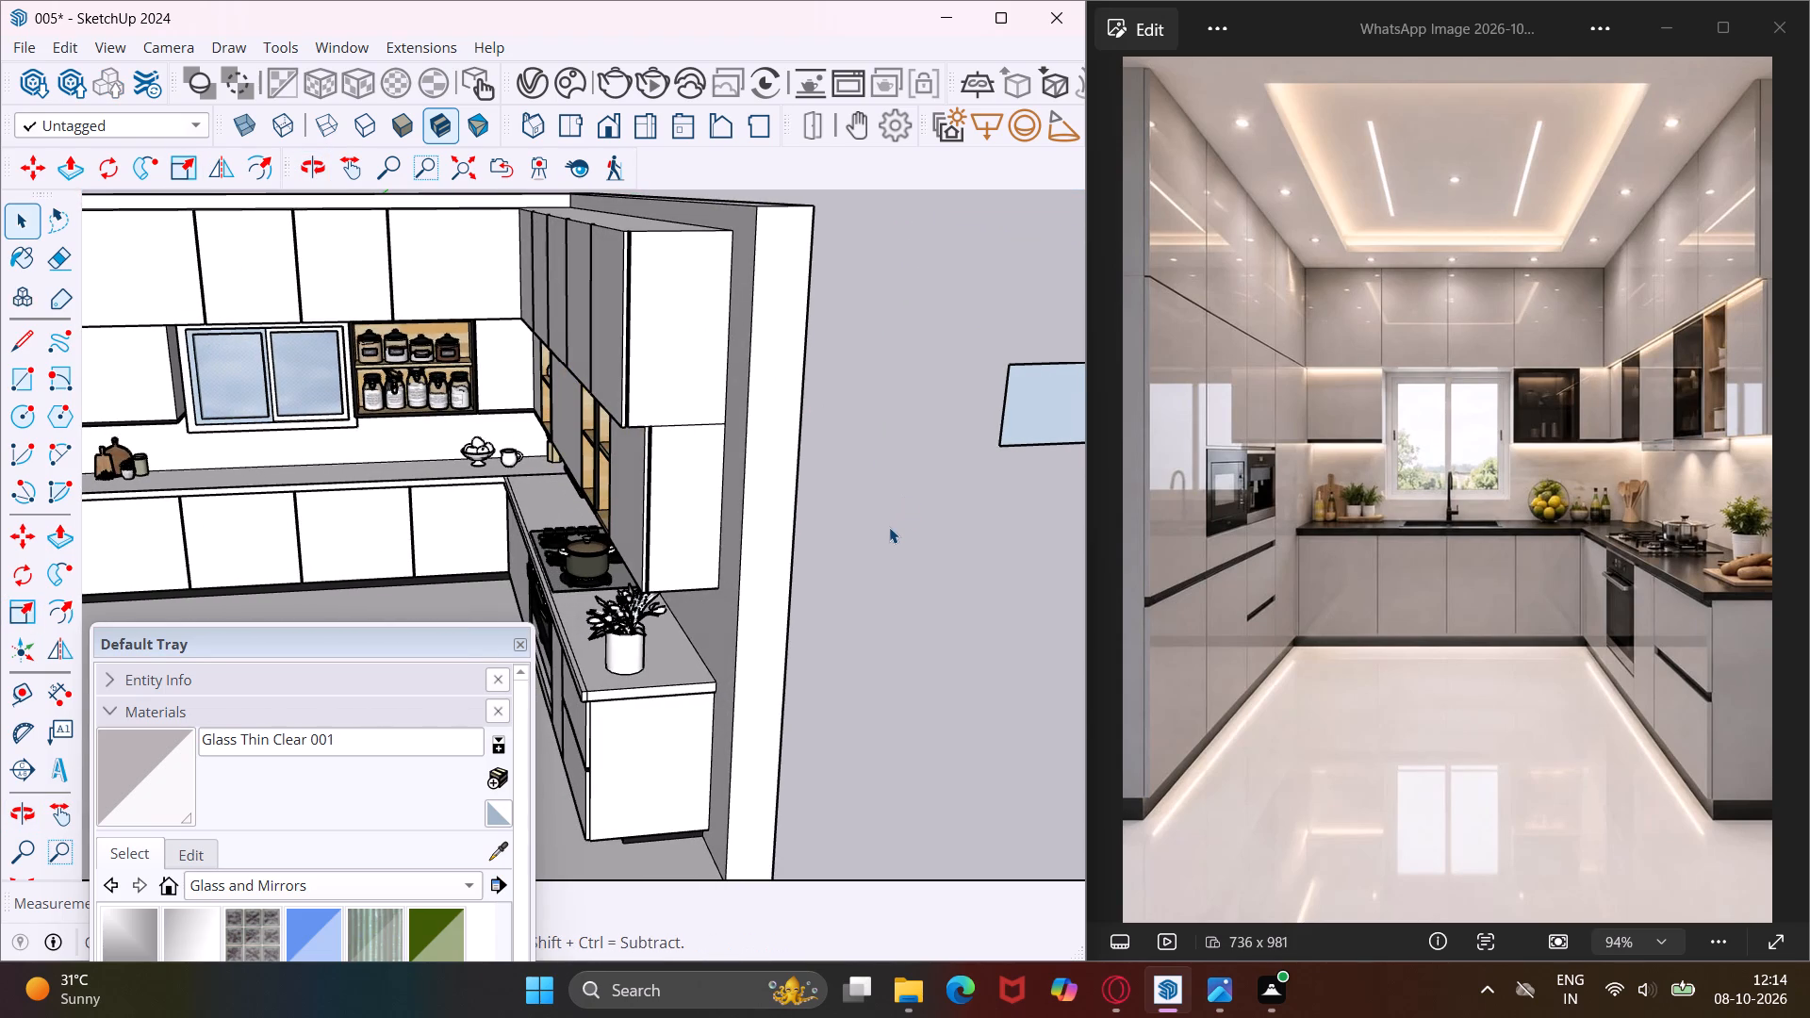
Examine the whole kitchen layout, including the window-side worktop, against the reference image.
middle_click_drag(889, 527, 947, 528)
scroll(947, 528, "down", 6)
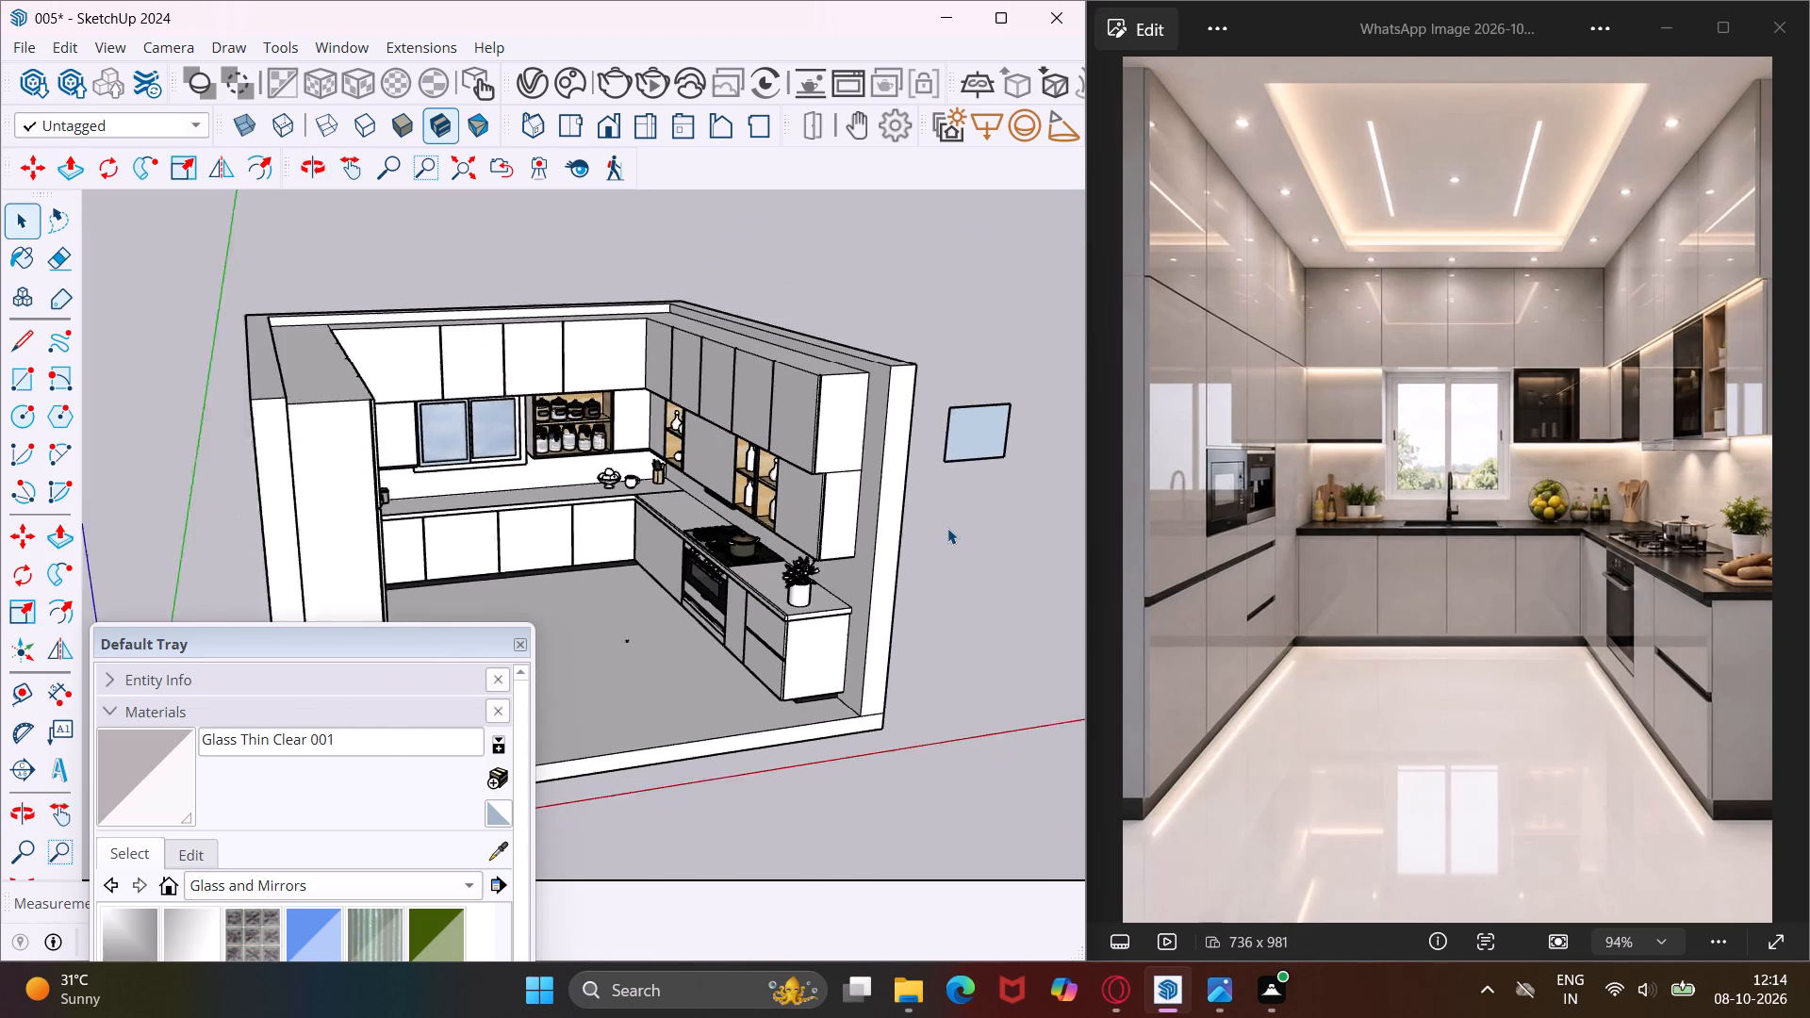
scroll(947, 528, "down", 3)
middle_click_drag(951, 664, 798, 651)
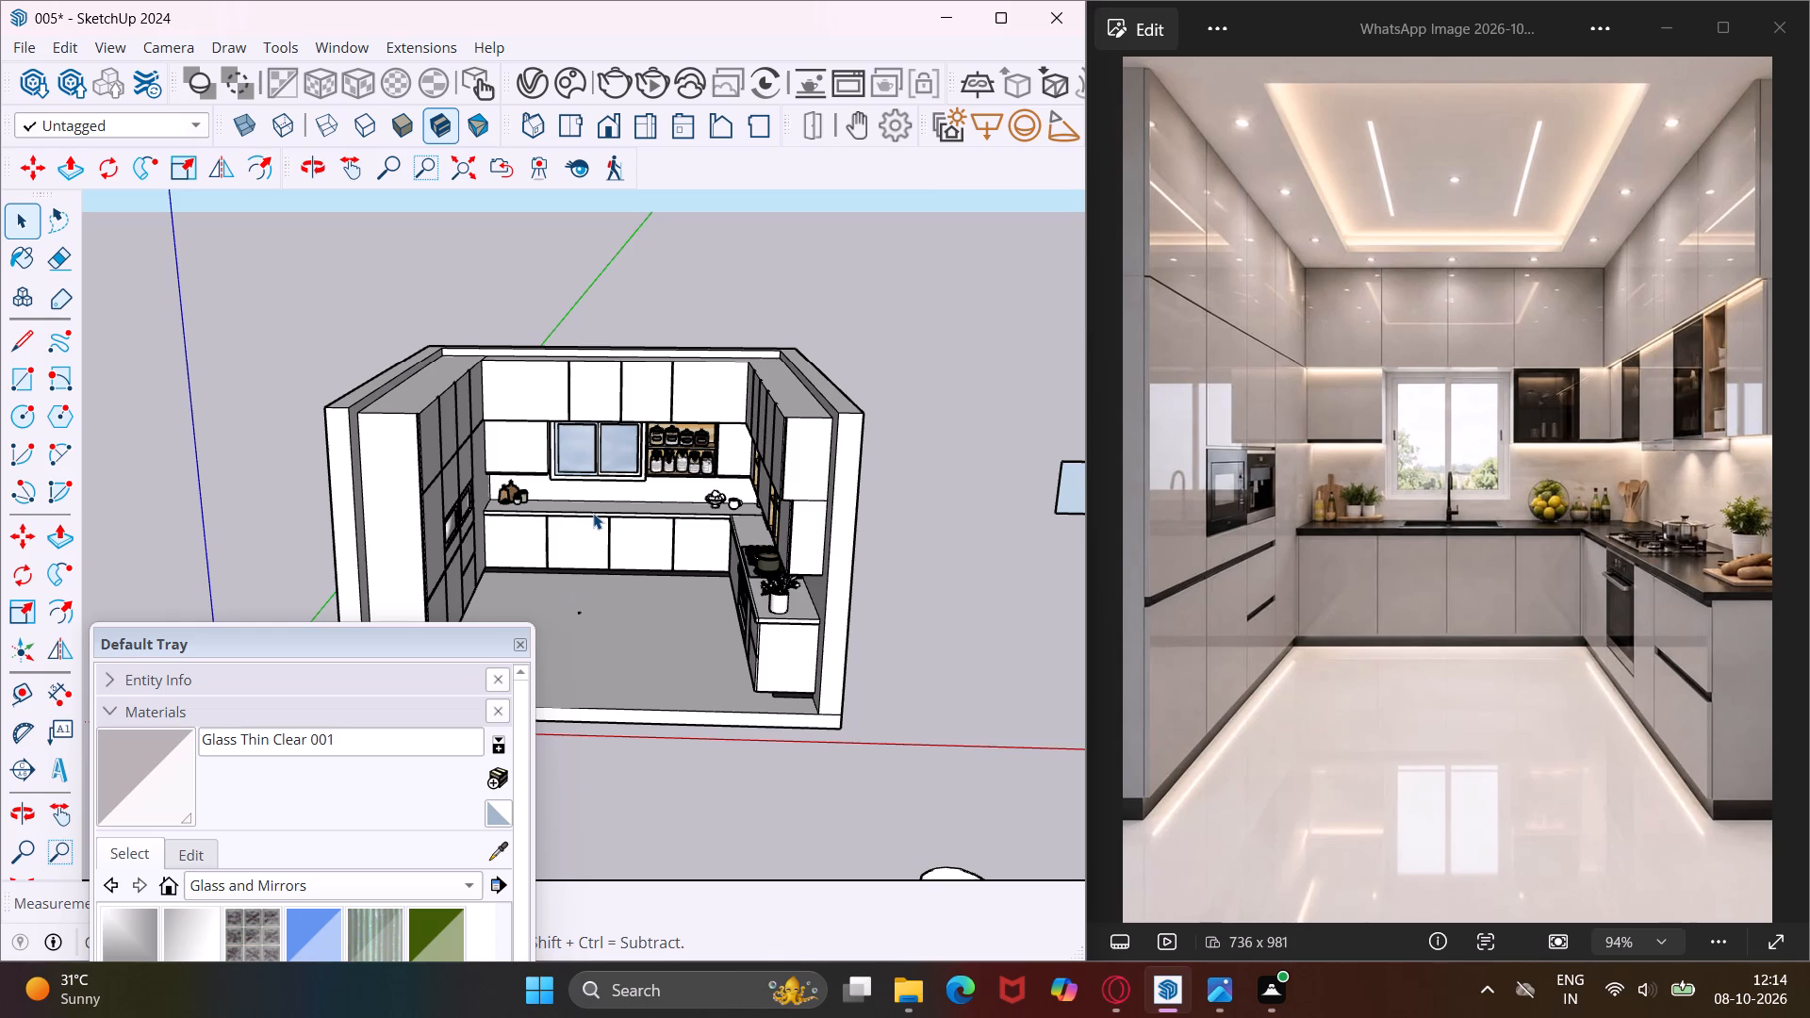
scroll(593, 513, "up", 4)
middle_click_drag(593, 513, 665, 556)
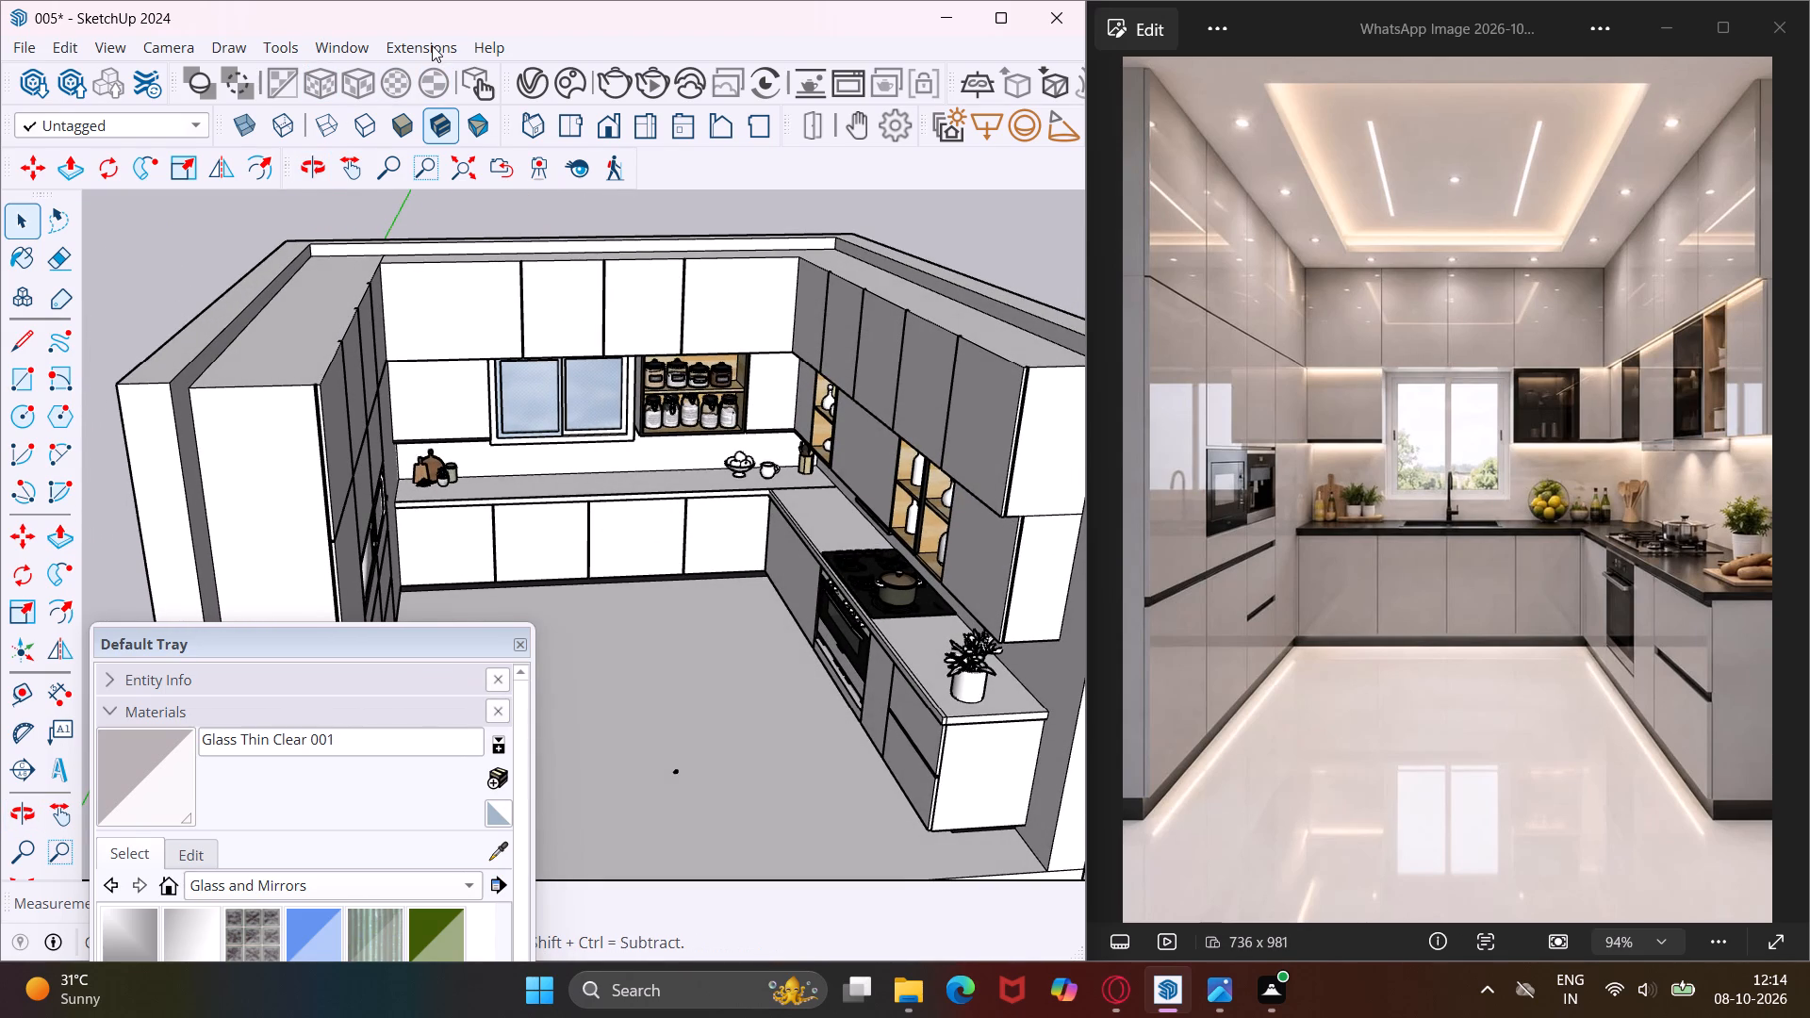
Search 3D Warehouse for "sink" models.
left_click(321, 41)
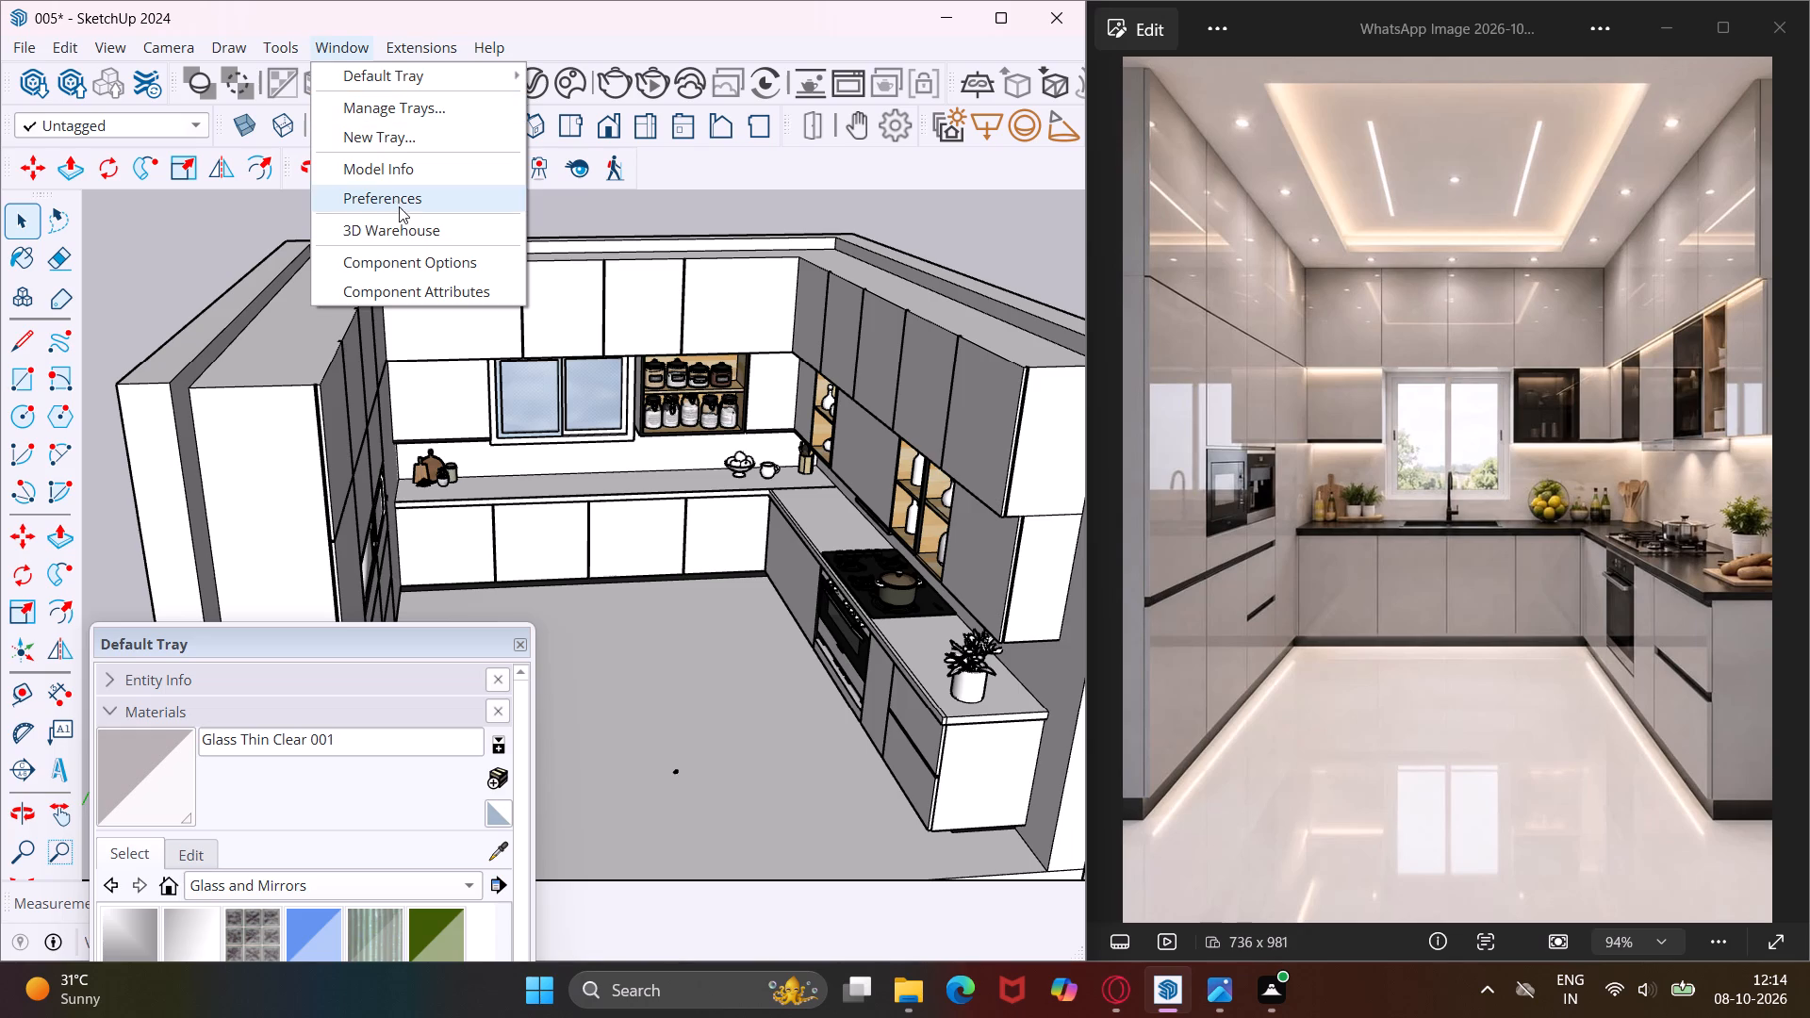
left_click(409, 226)
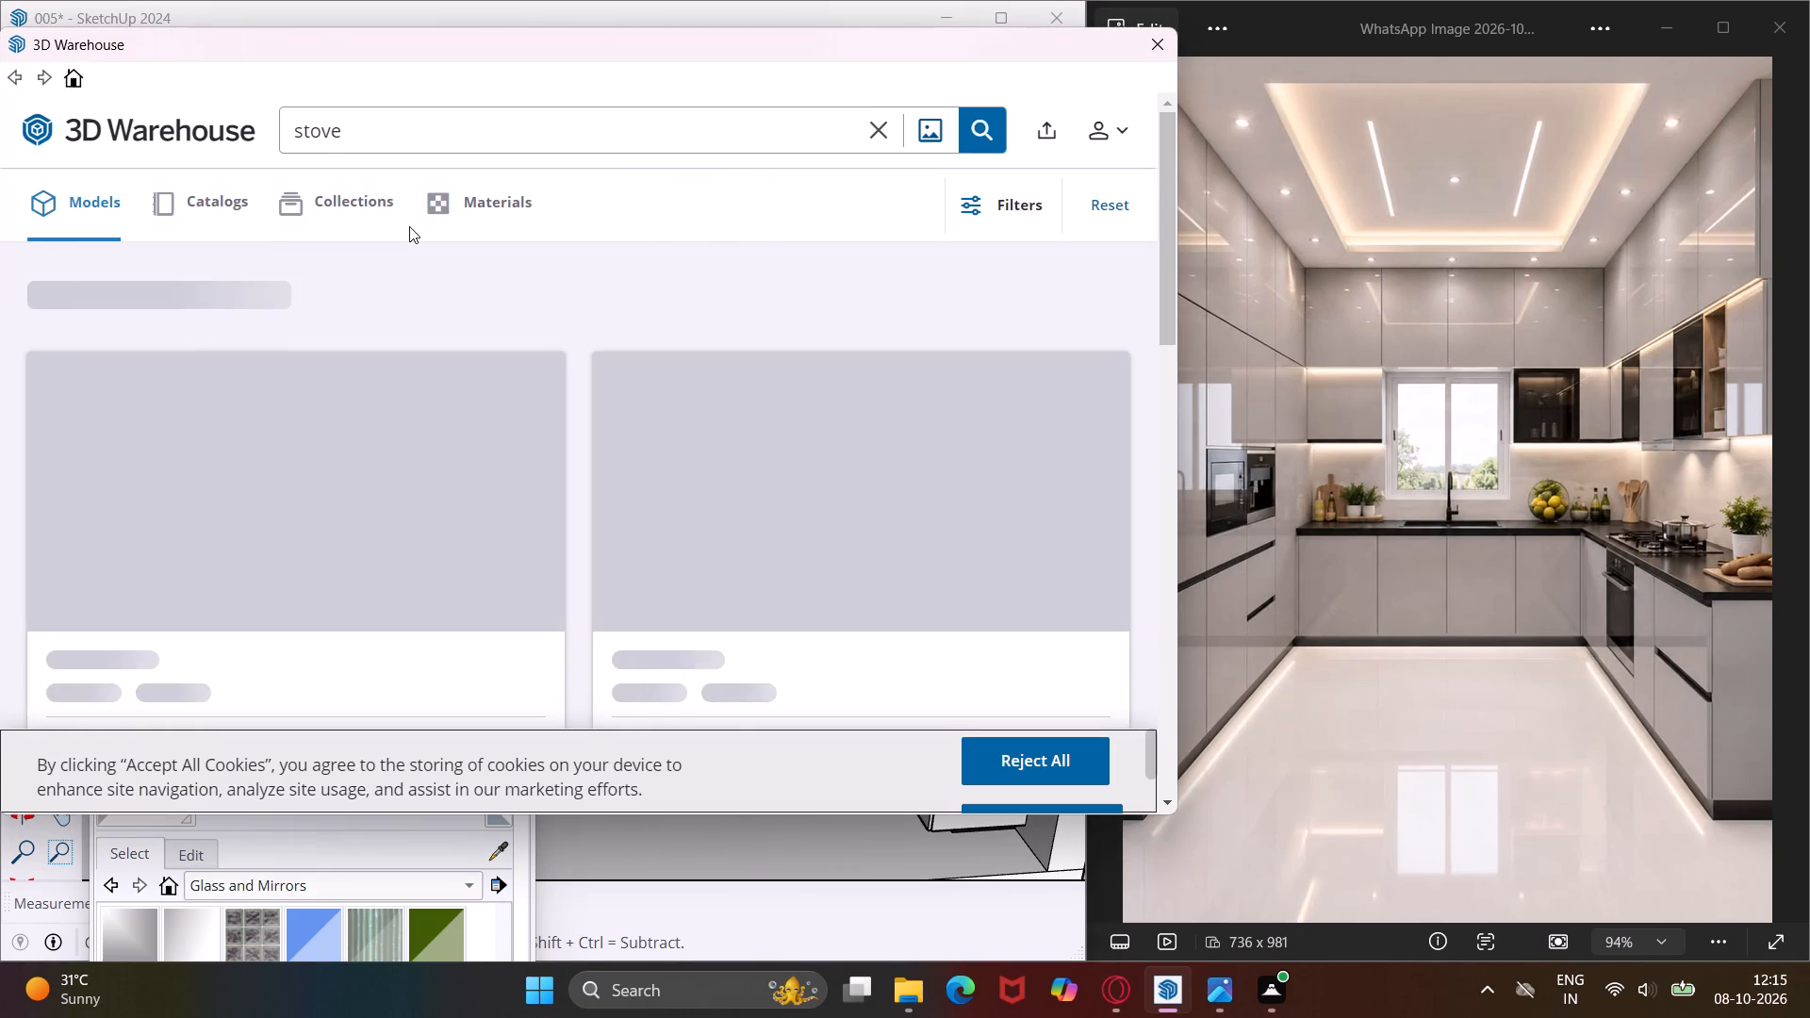
left_click(387, 134)
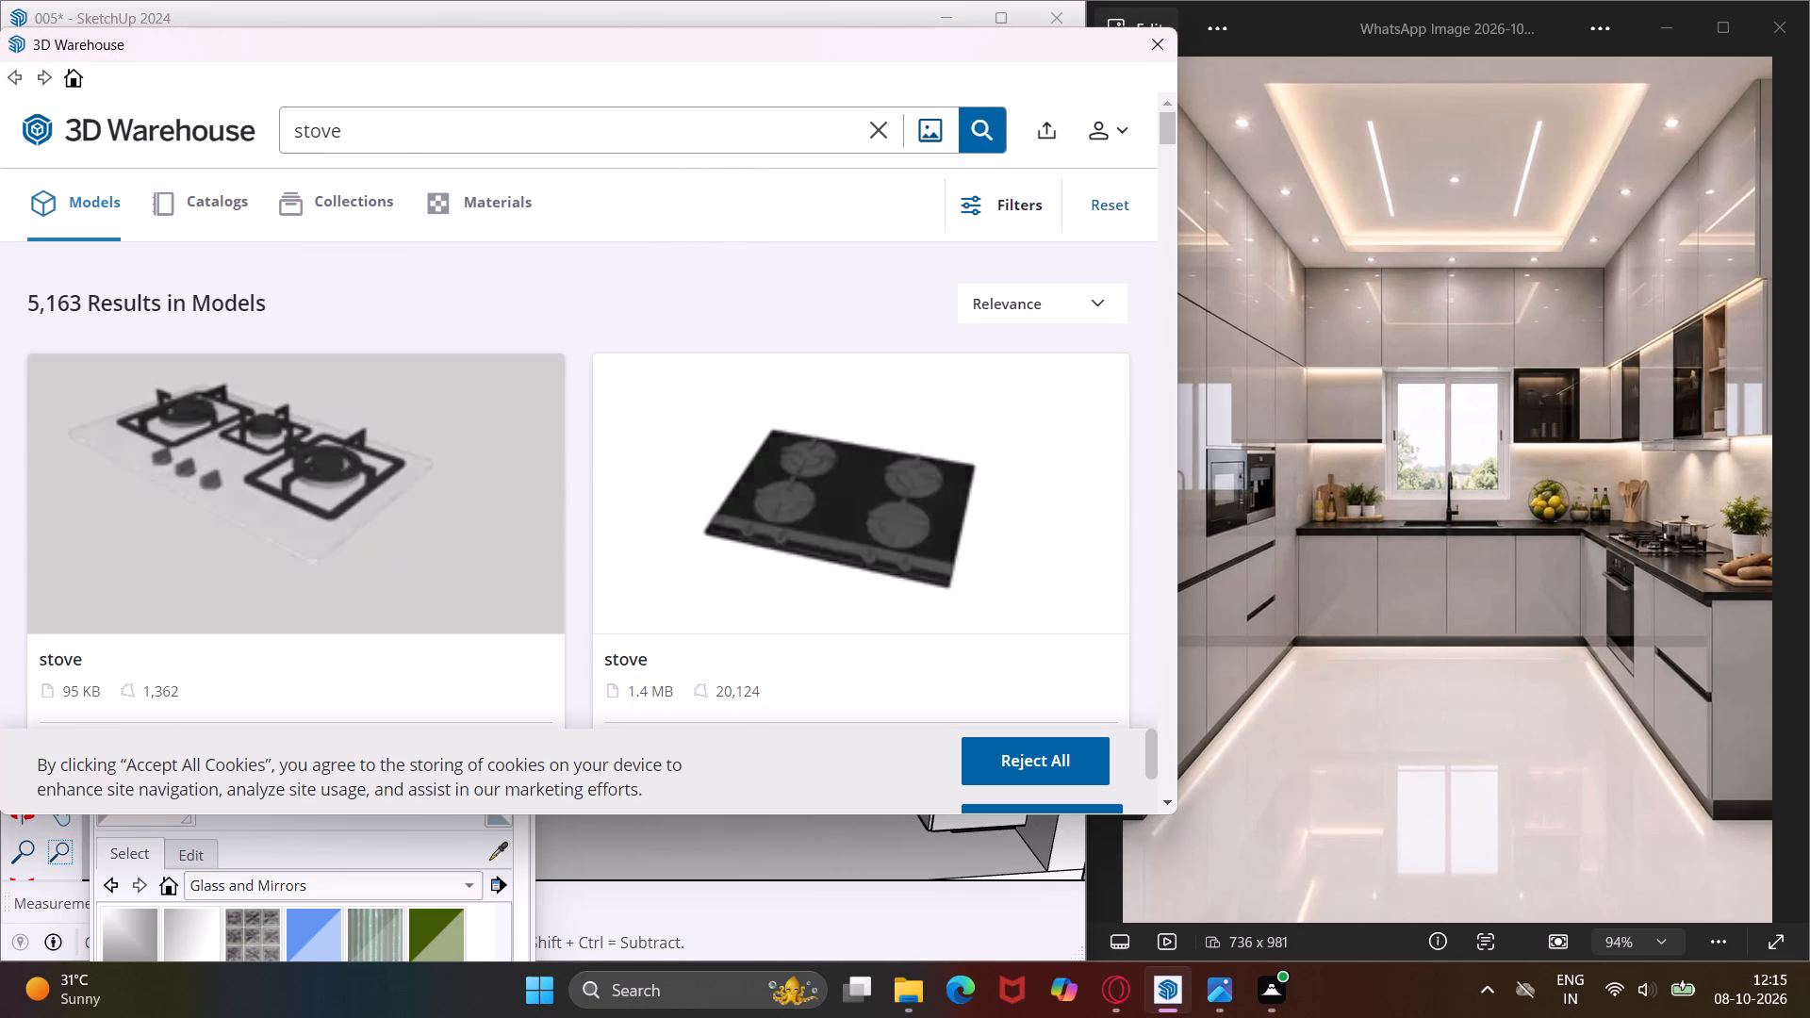
key("BackSpace")
key("BackSpace")
key("BackSpace")
key("BackSpace")
key("BackSpace")
key("BackSpace")
key("BackSpace")
key("BackSpace")
key("BackSpace")
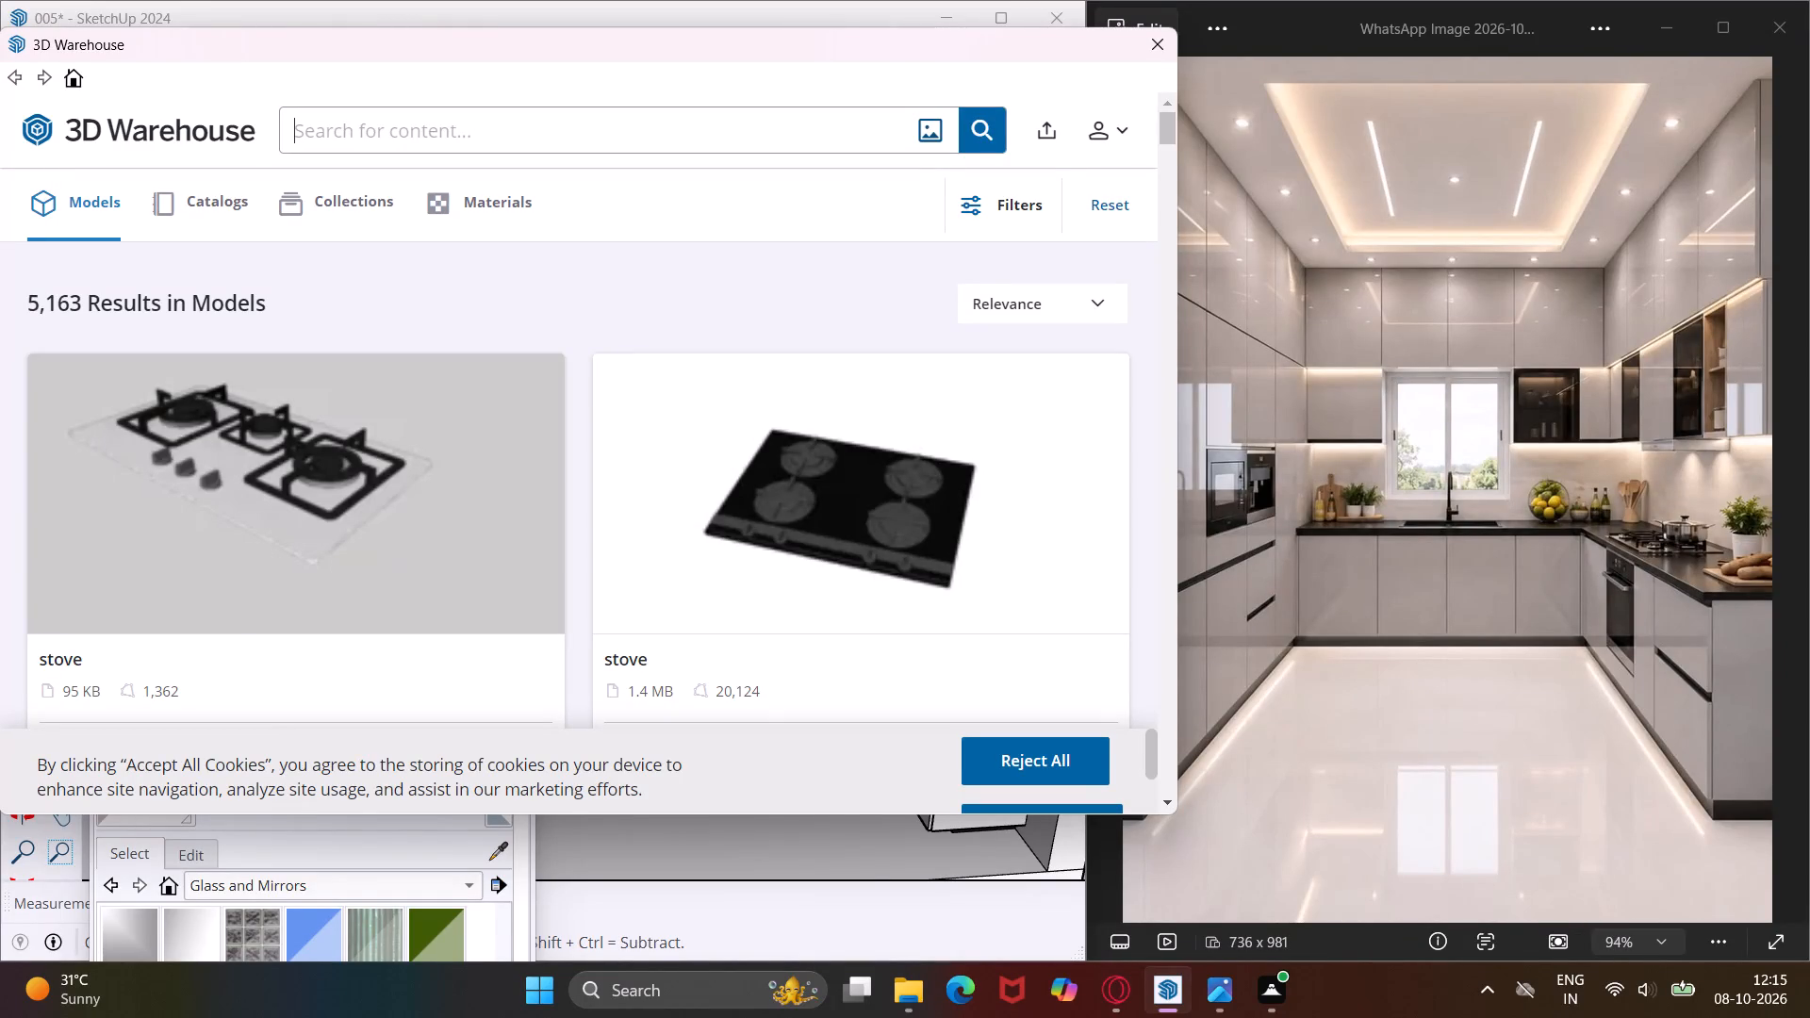
type("sin")
key("k")
key("Return")
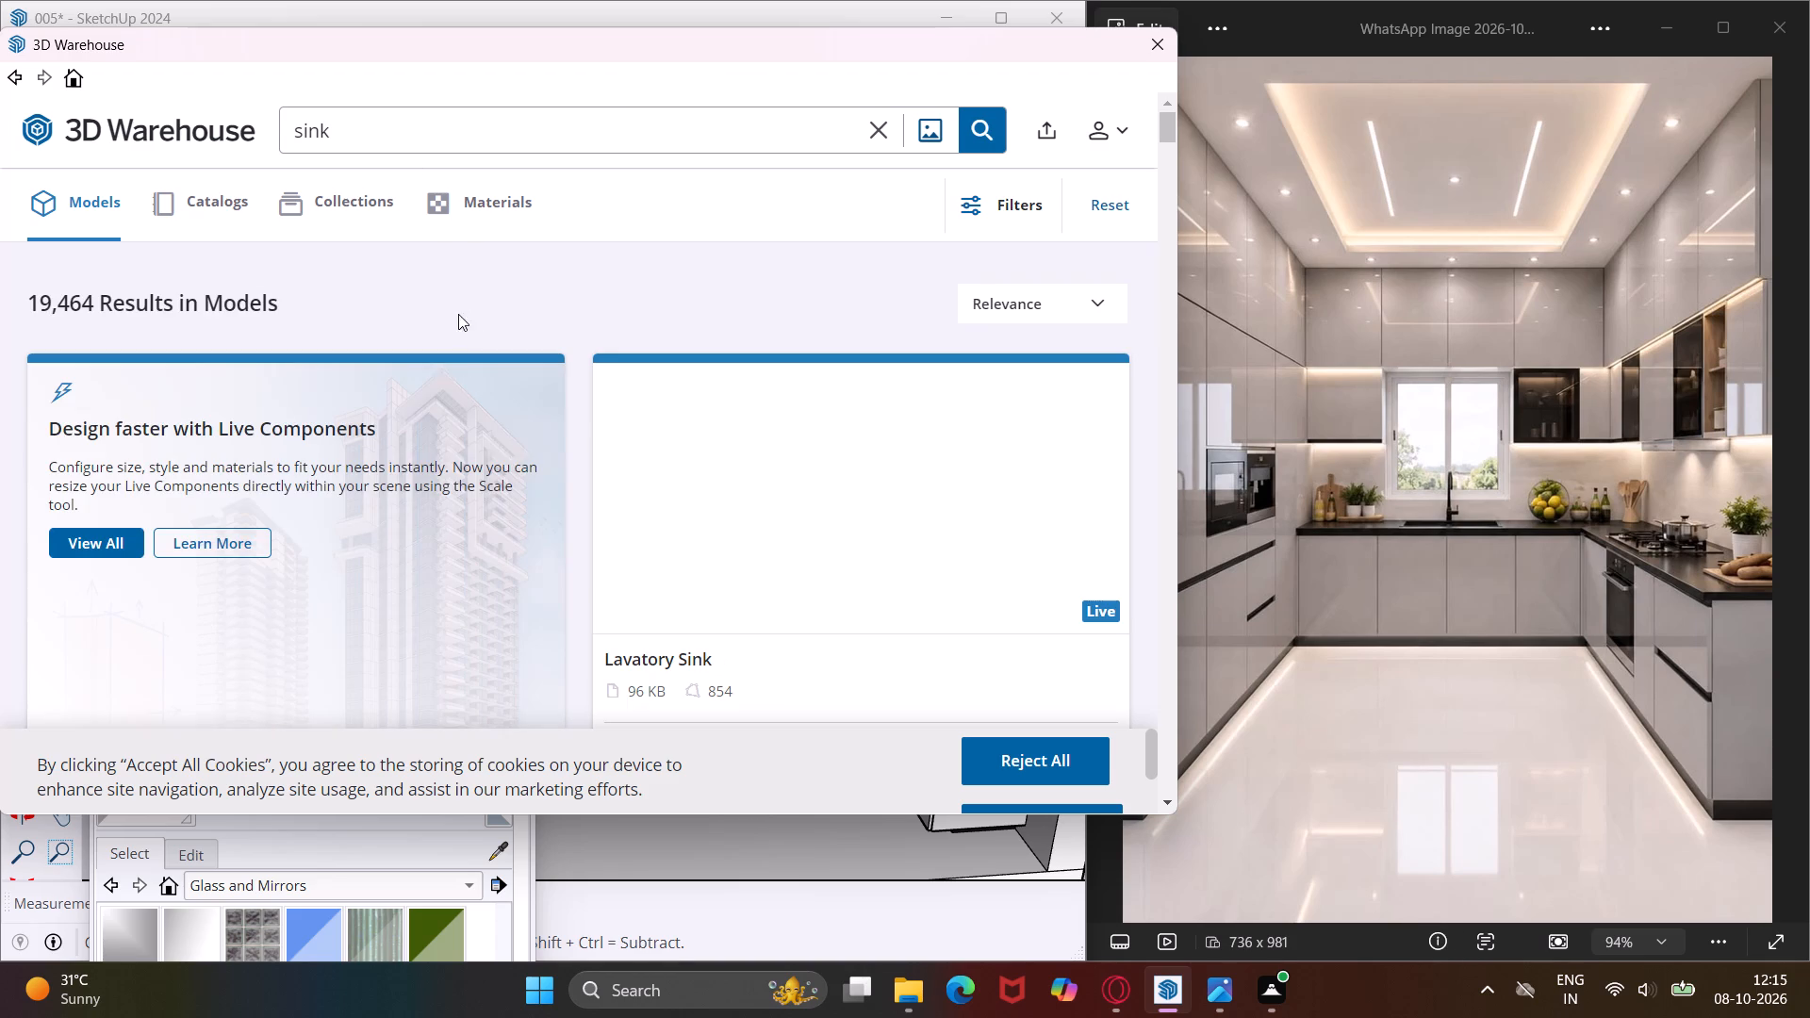
Pick the double-bowl "white sink" from the sink models, load it into the model and place it outside the room.
scroll(645, 474, "down", 4)
scroll(492, 508, "down", 1)
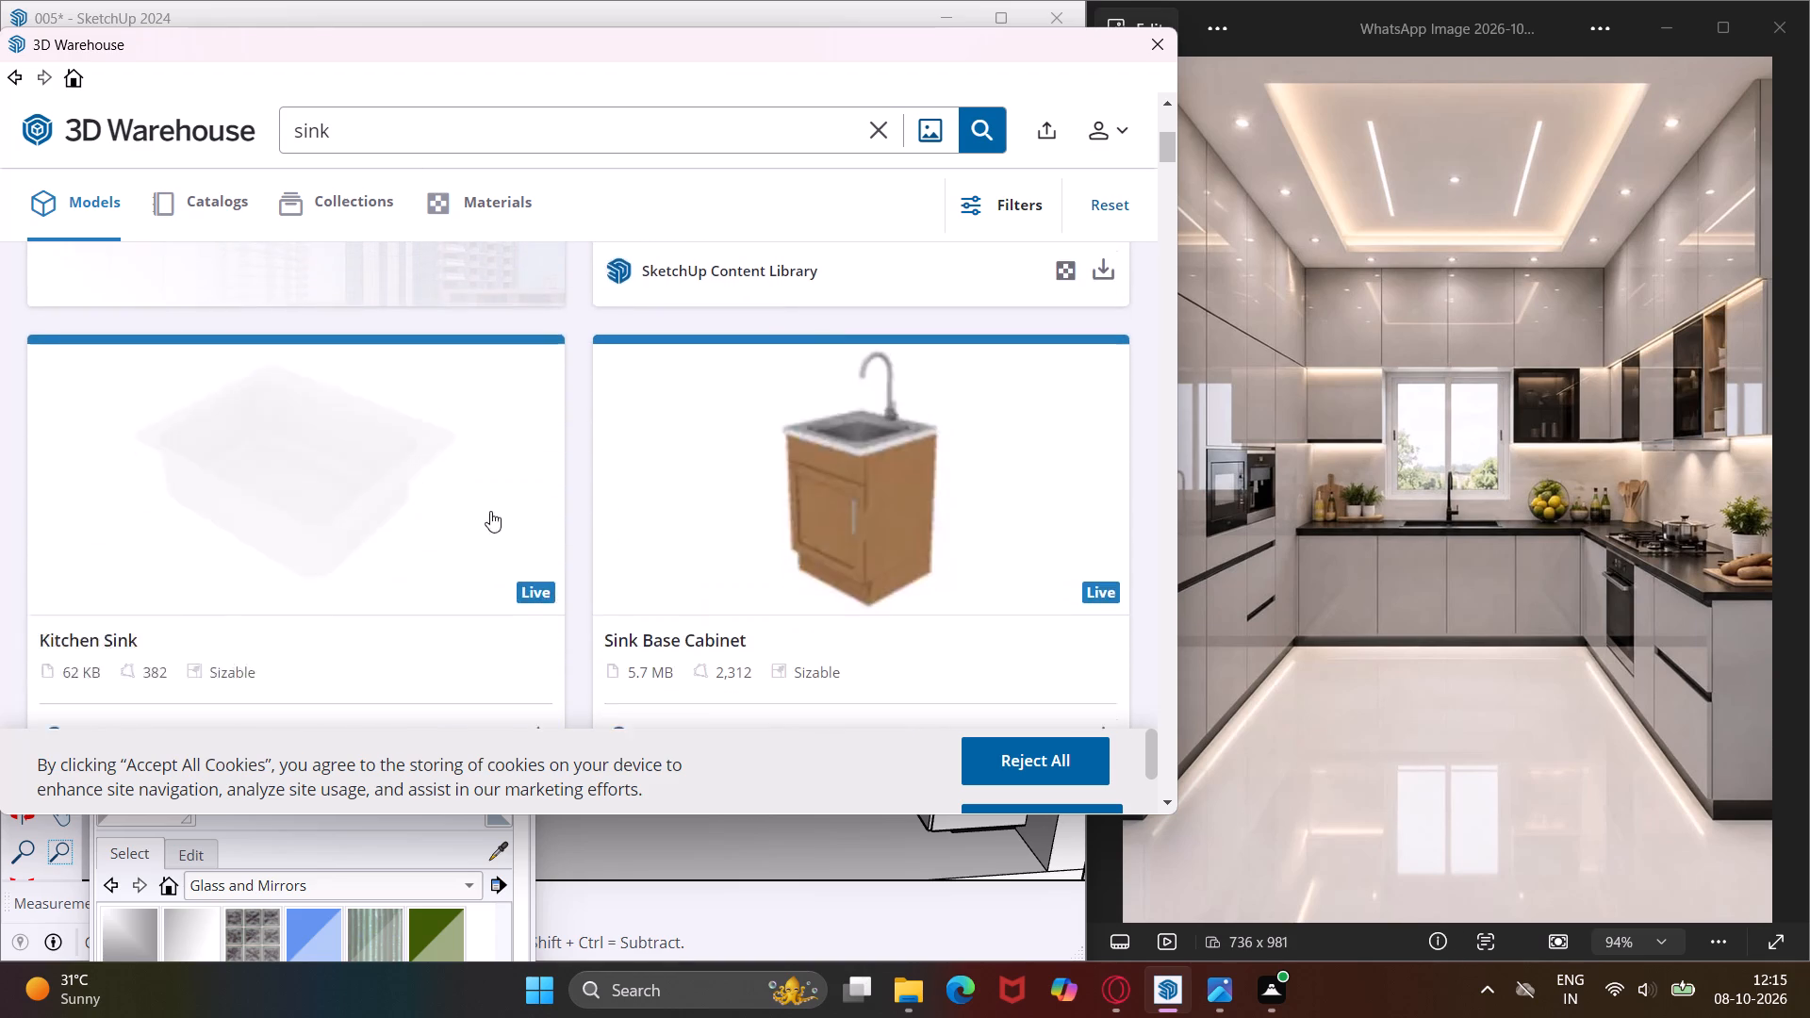
scroll(490, 511, "down", 9)
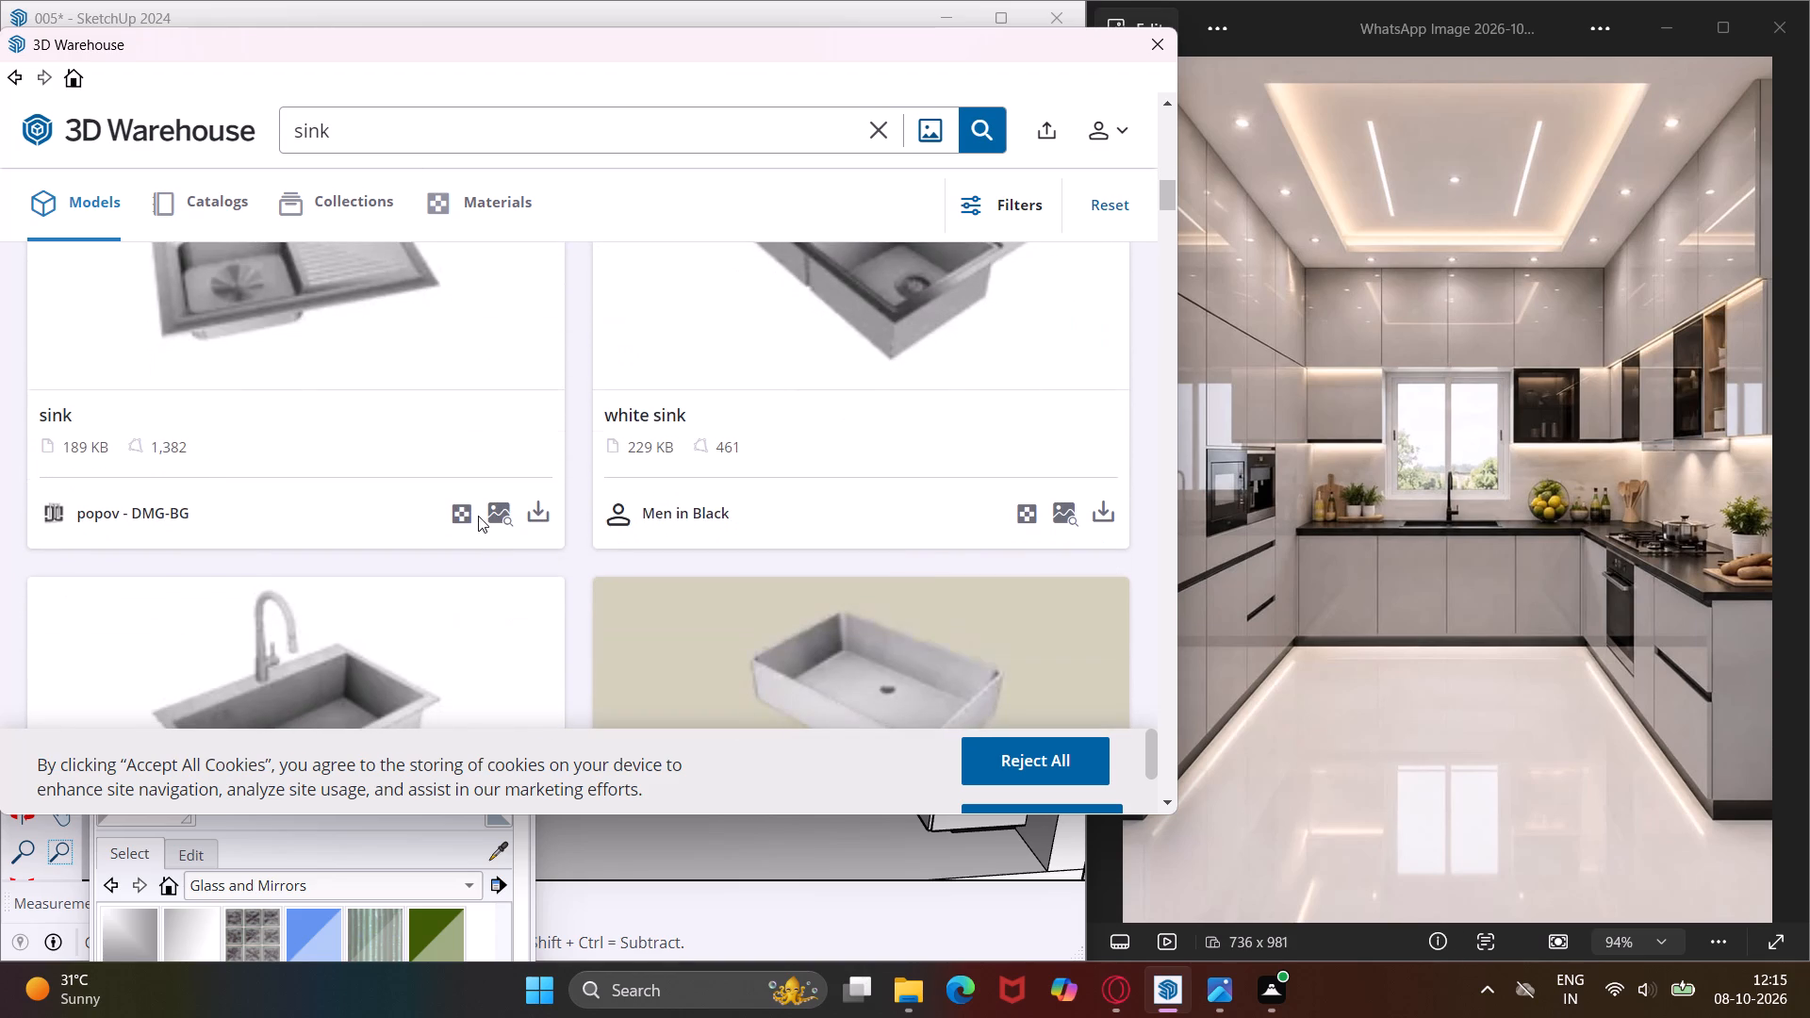
scroll(478, 516, "down", 5)
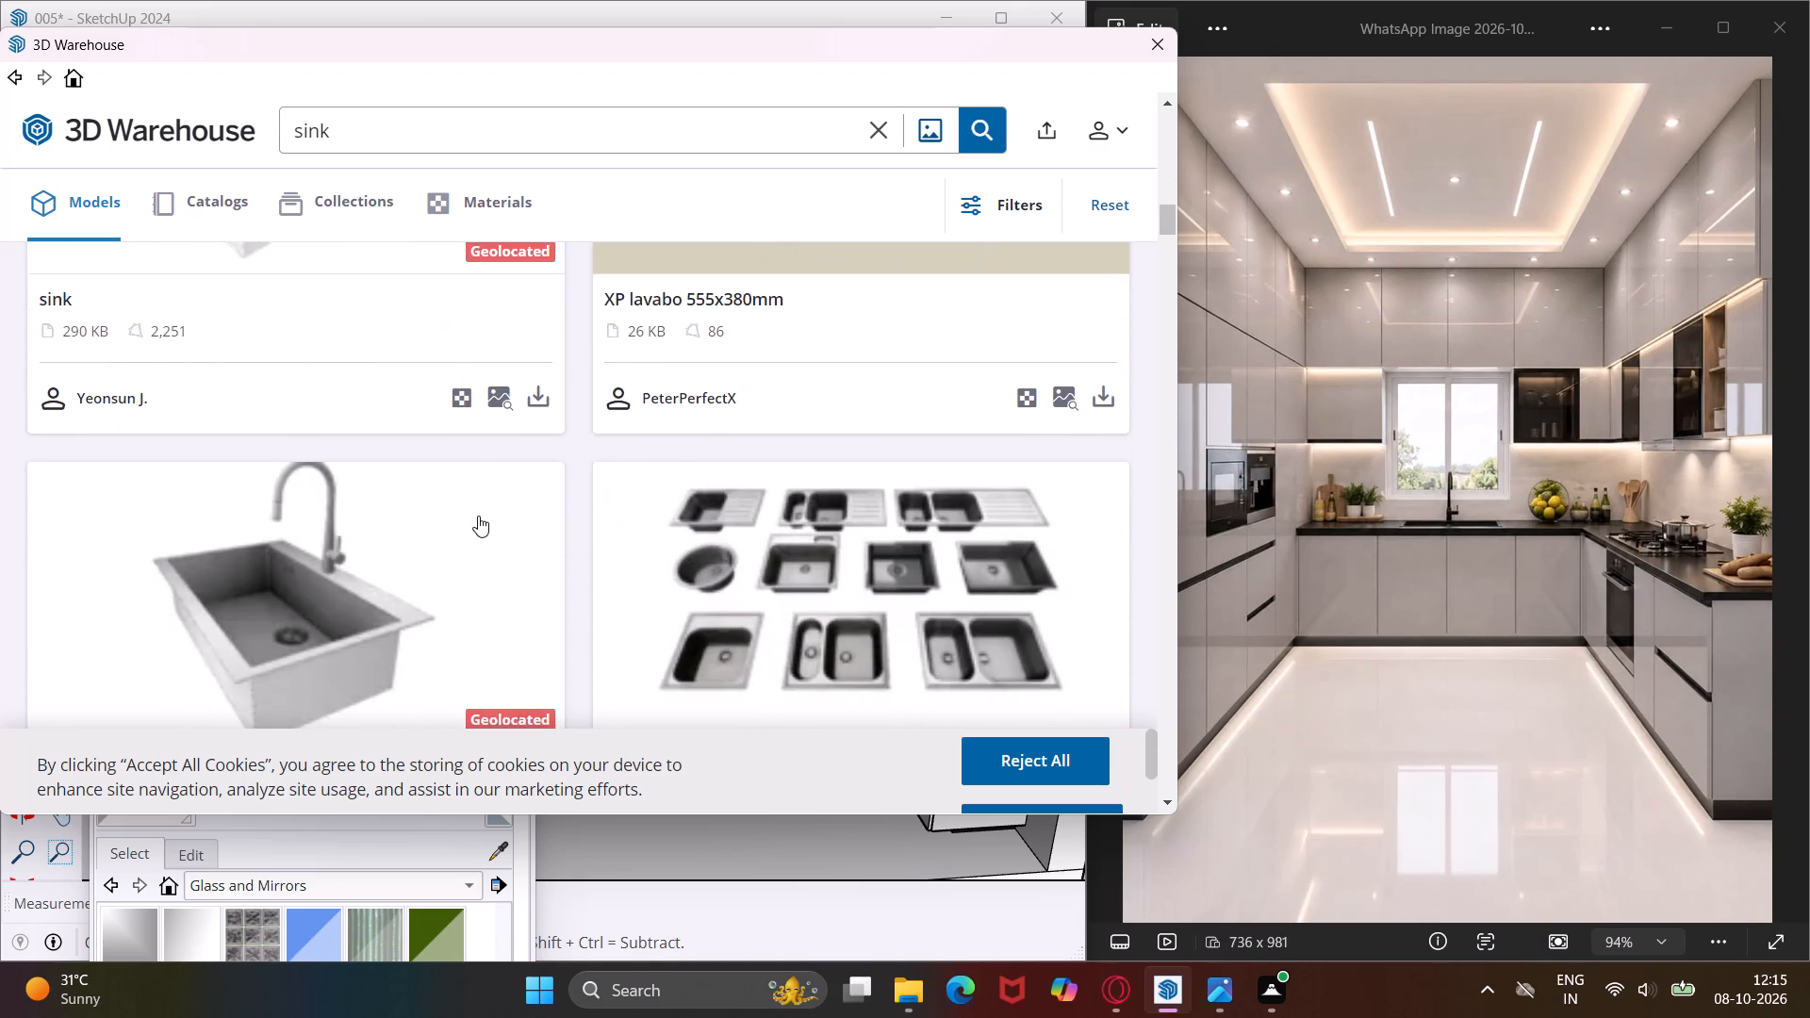
scroll(478, 516, "up", 7)
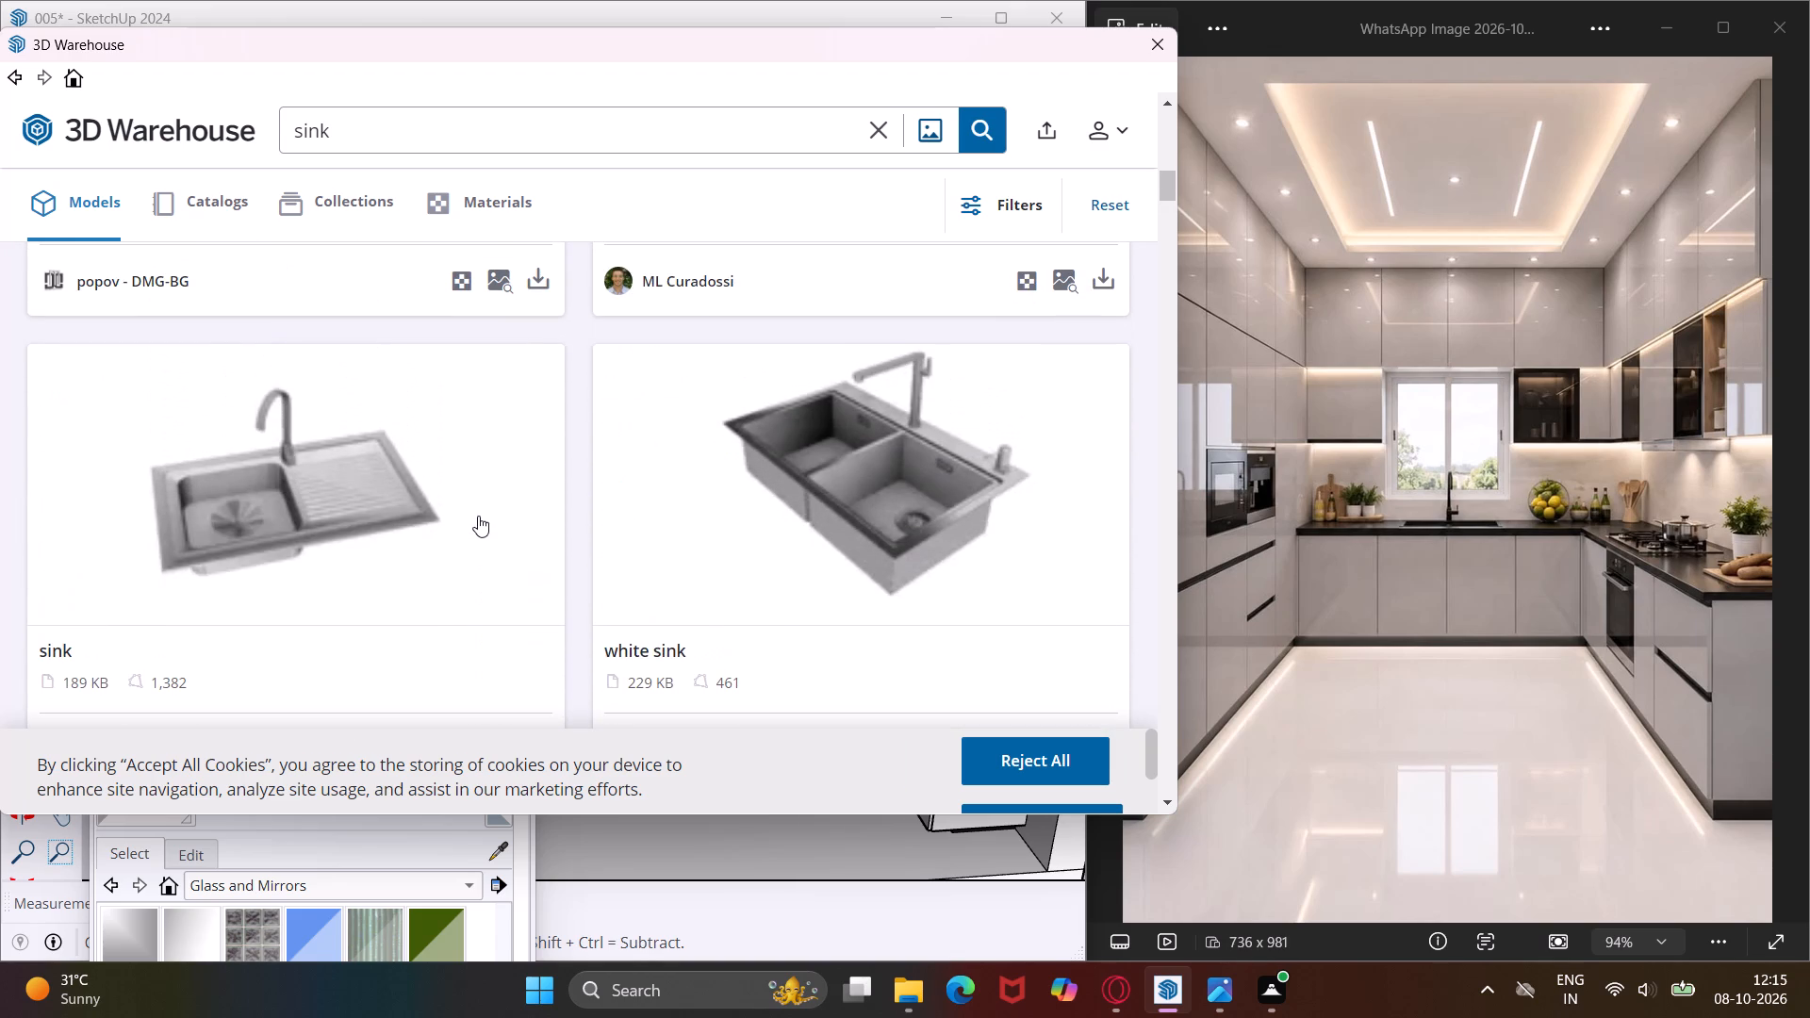
scroll(830, 535, "down", 1)
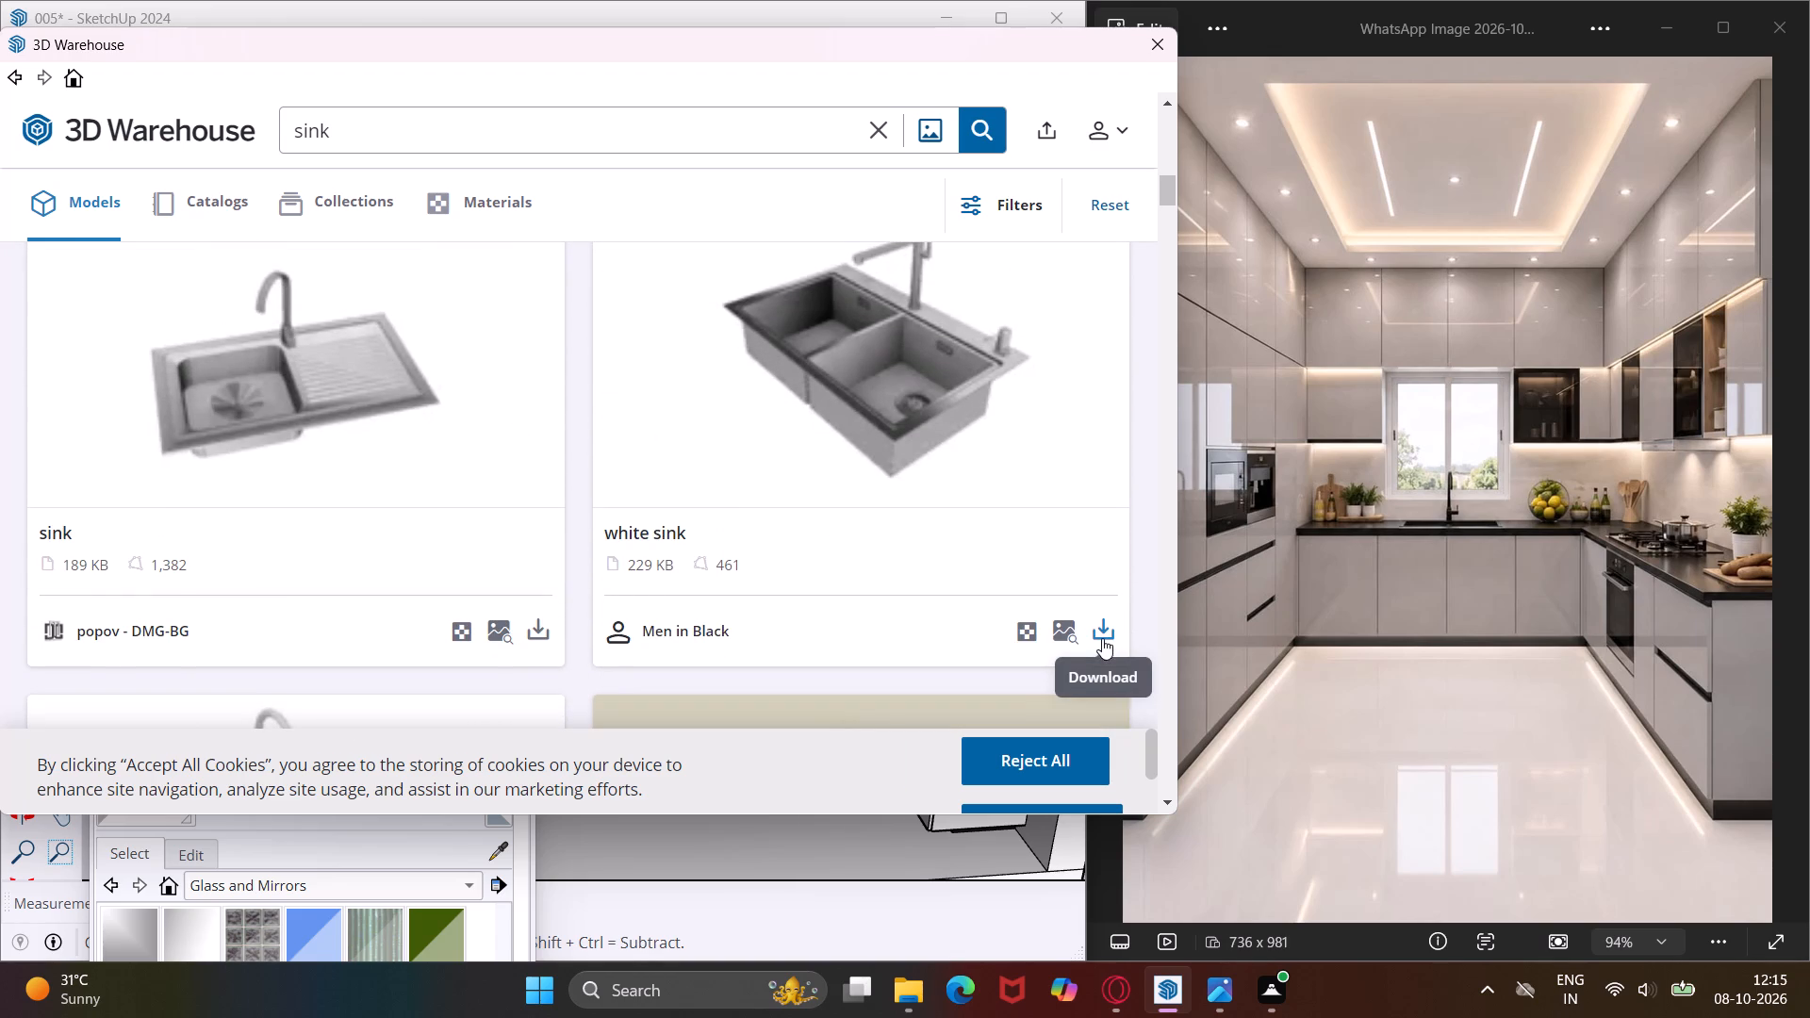
left_click(1101, 624)
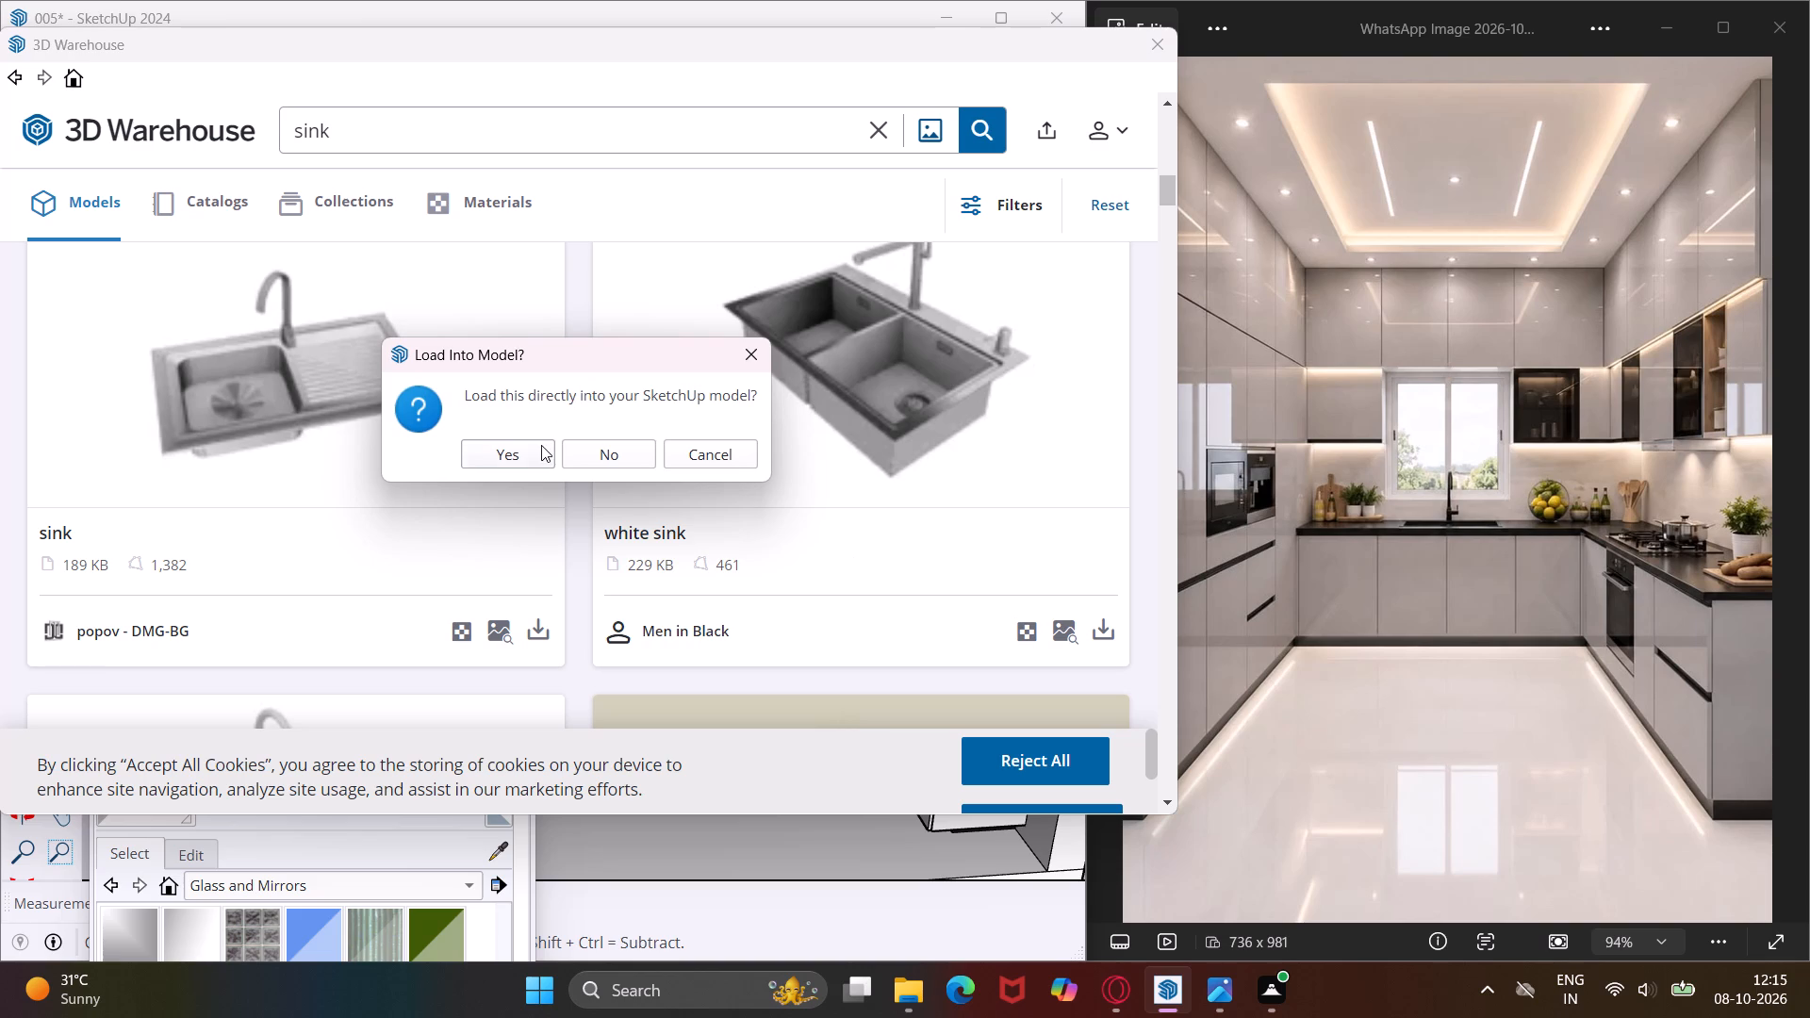
left_click(538, 448)
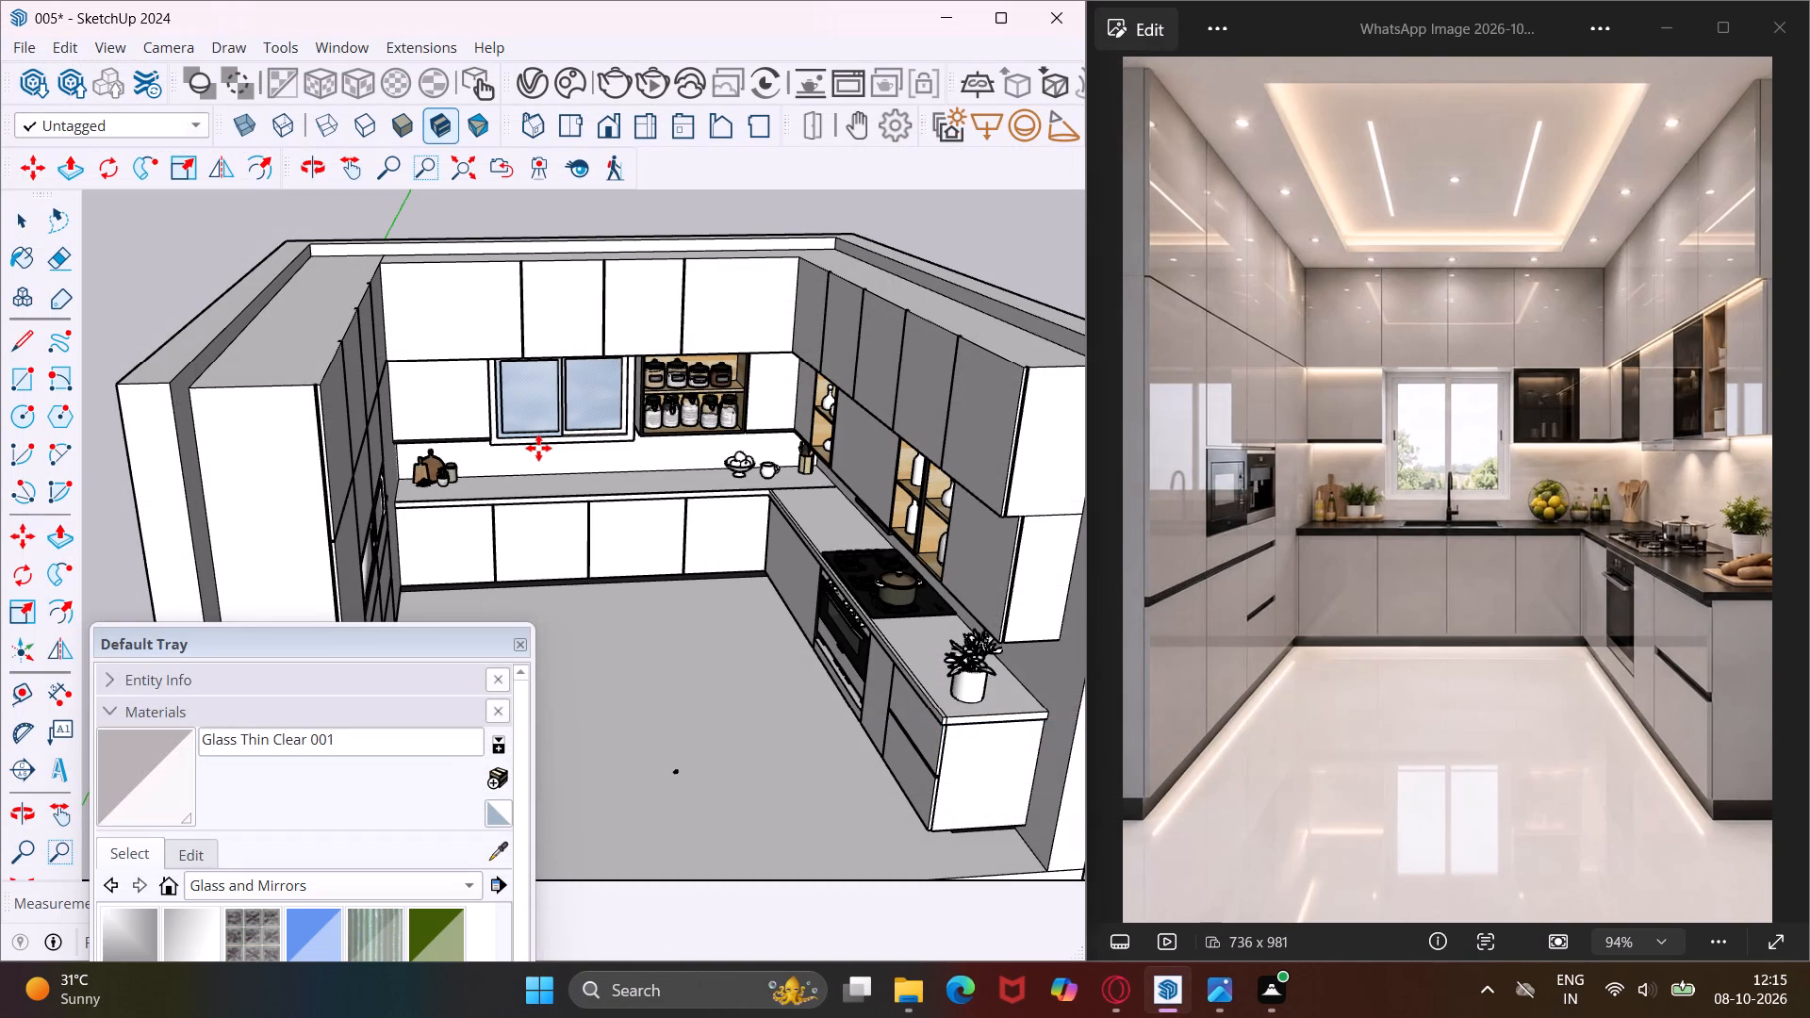
scroll(582, 546, "down", 6)
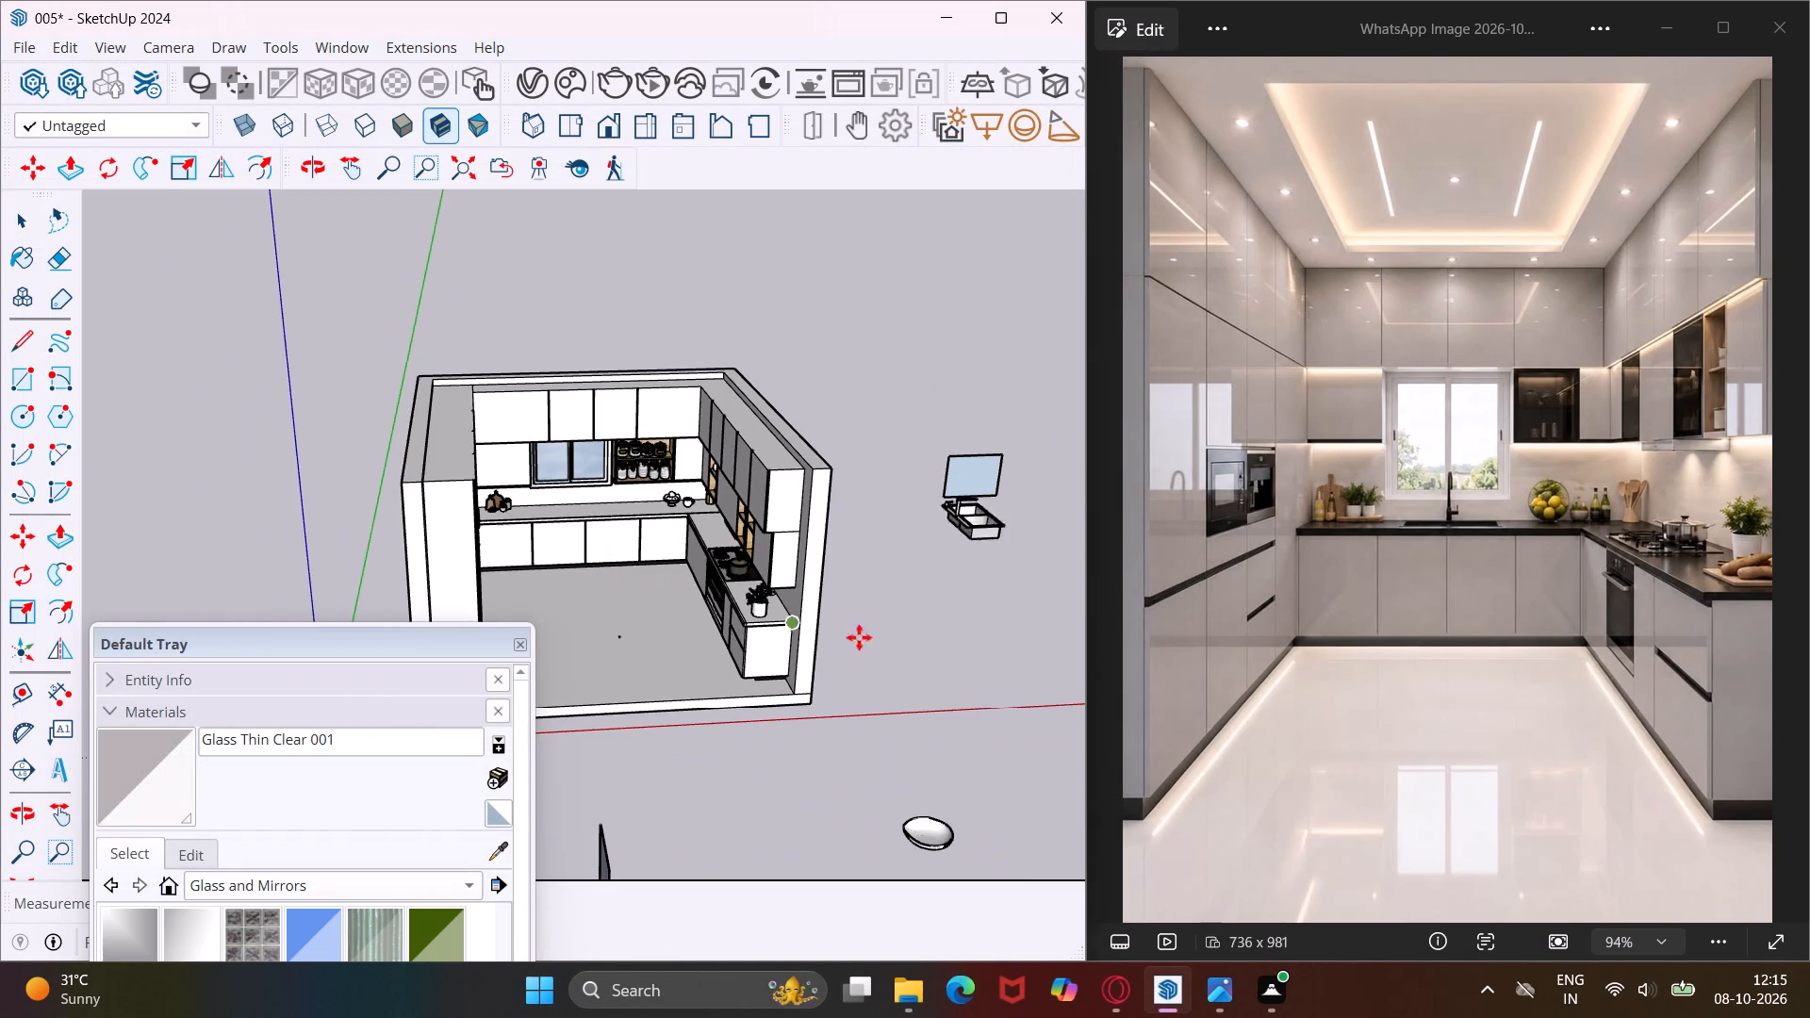
left_click(774, 787)
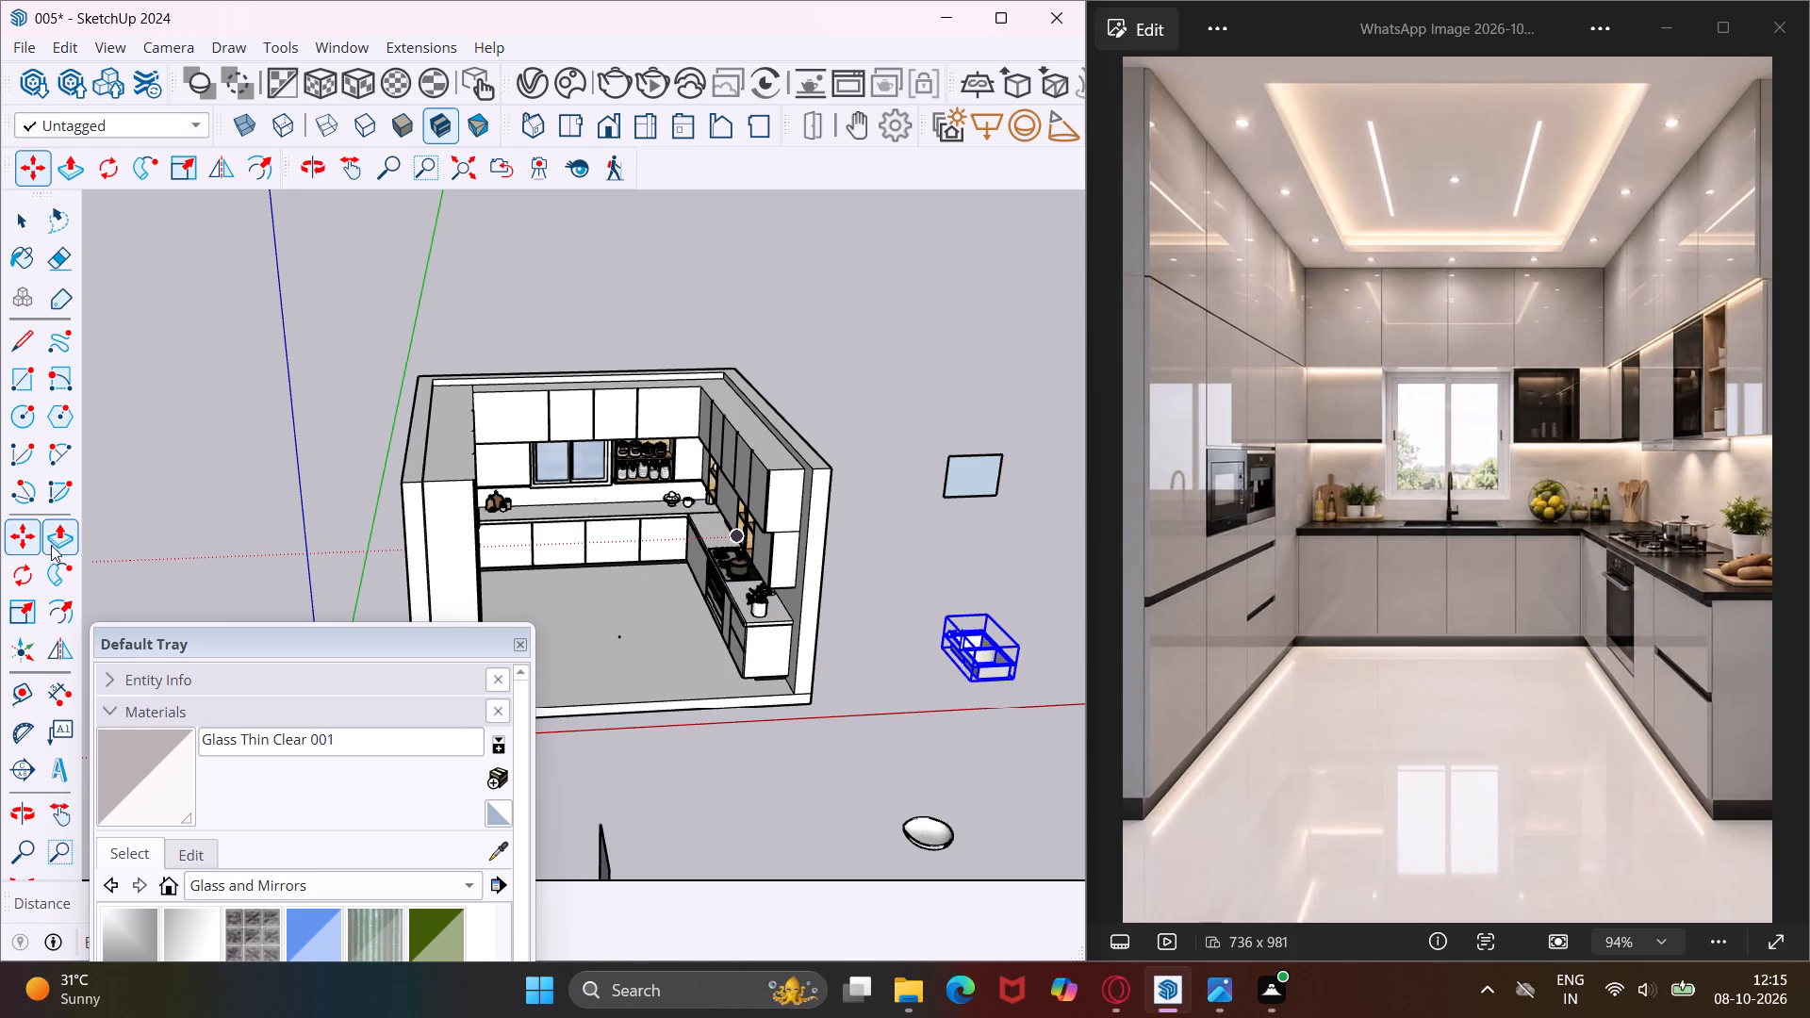
Rotate the sink horizontally in two turns so its long side parallels the window wall and its tap is at the back.
left_click(31, 581)
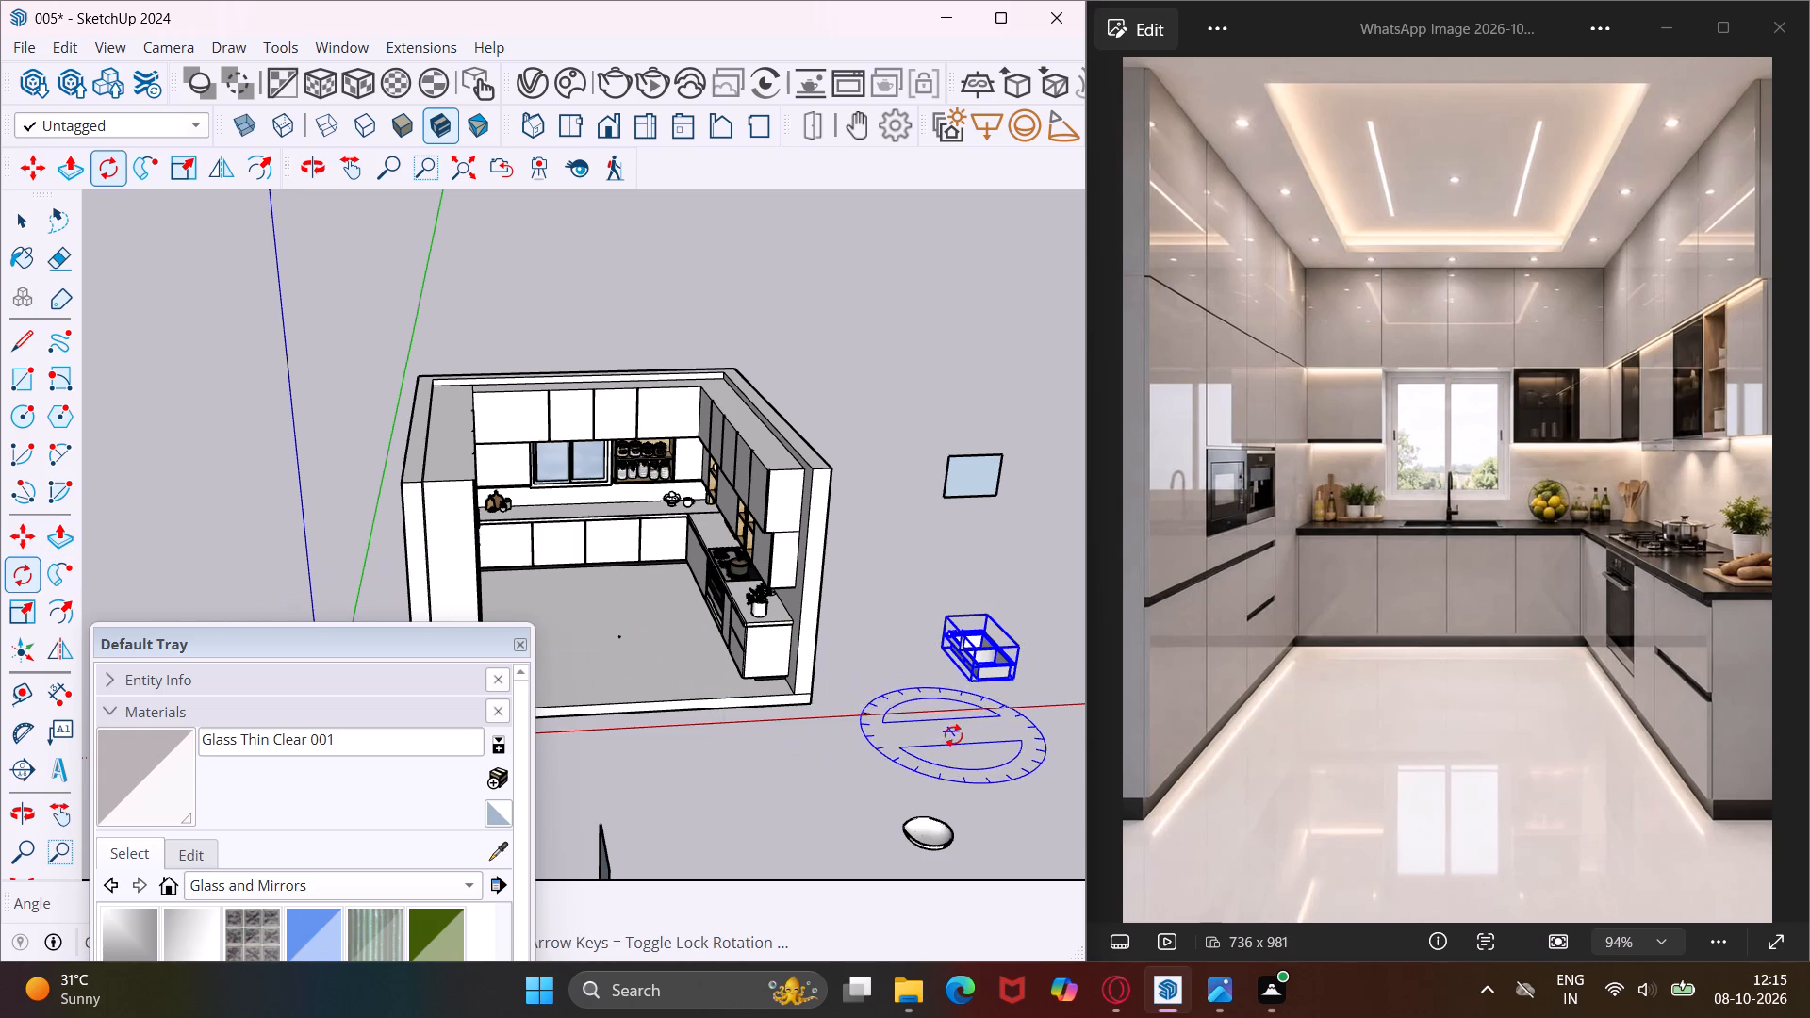
left_click(961, 736)
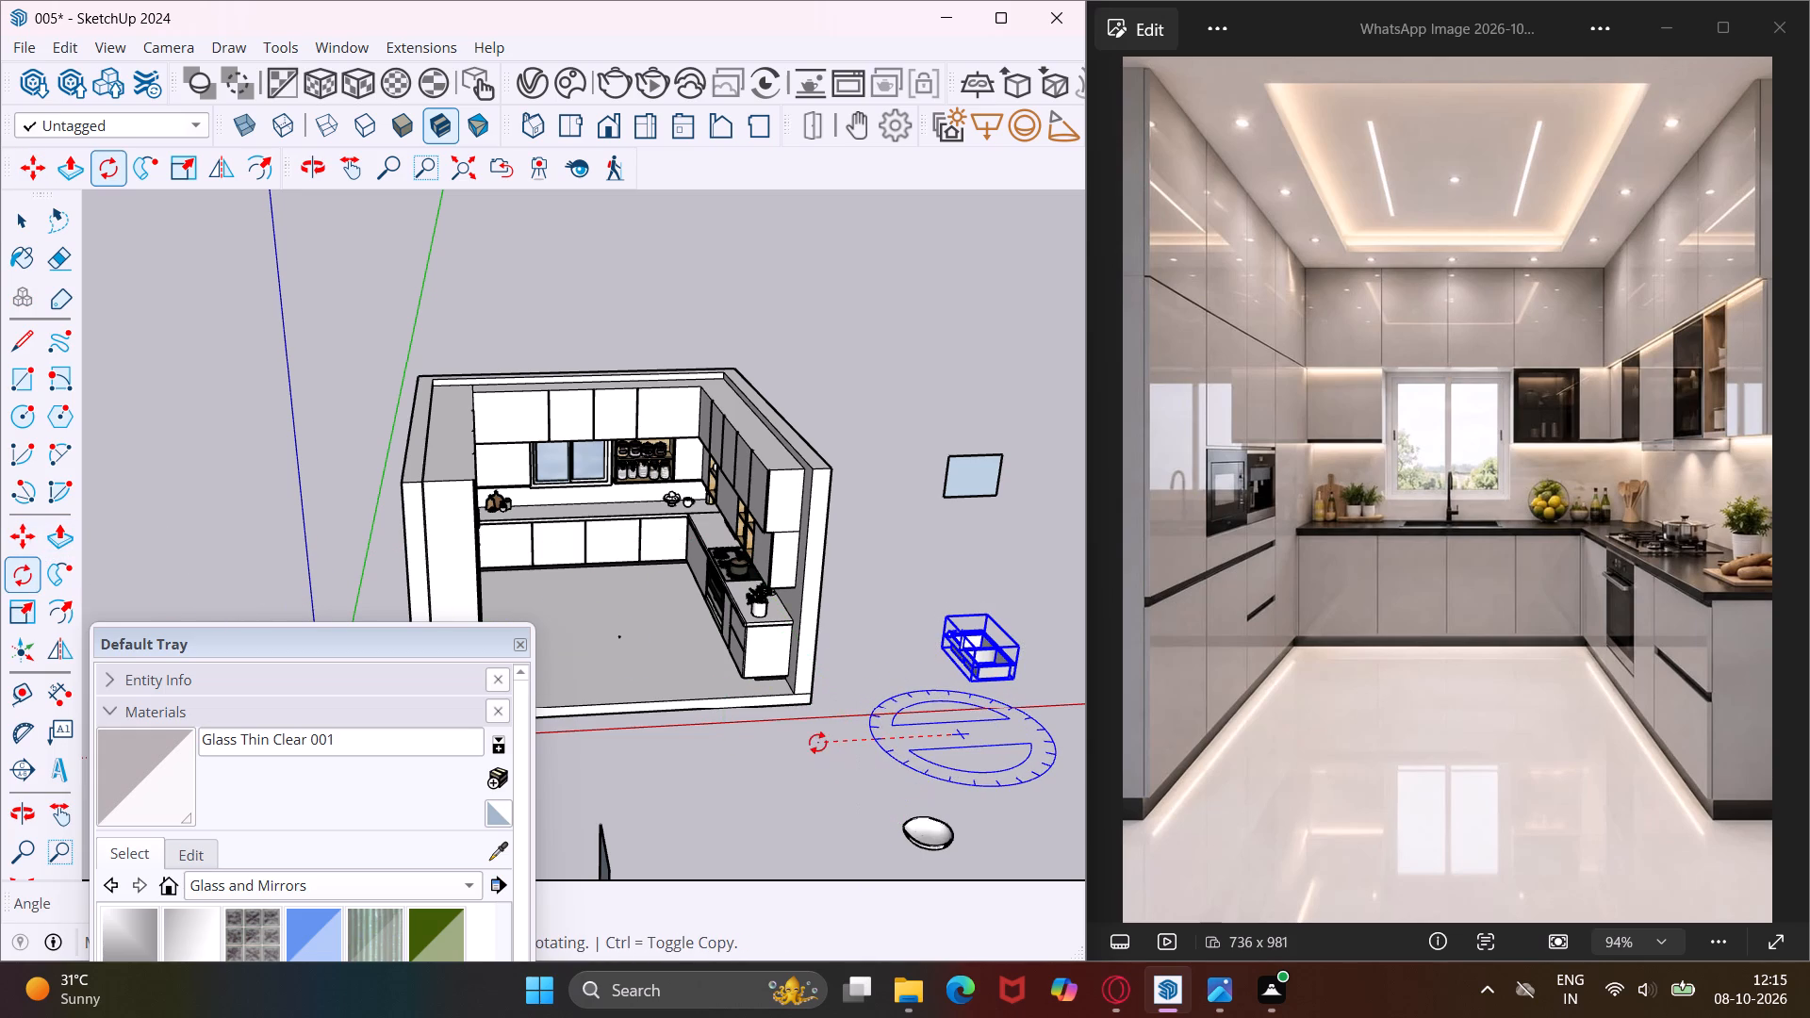
left_click(817, 743)
left_click(989, 771)
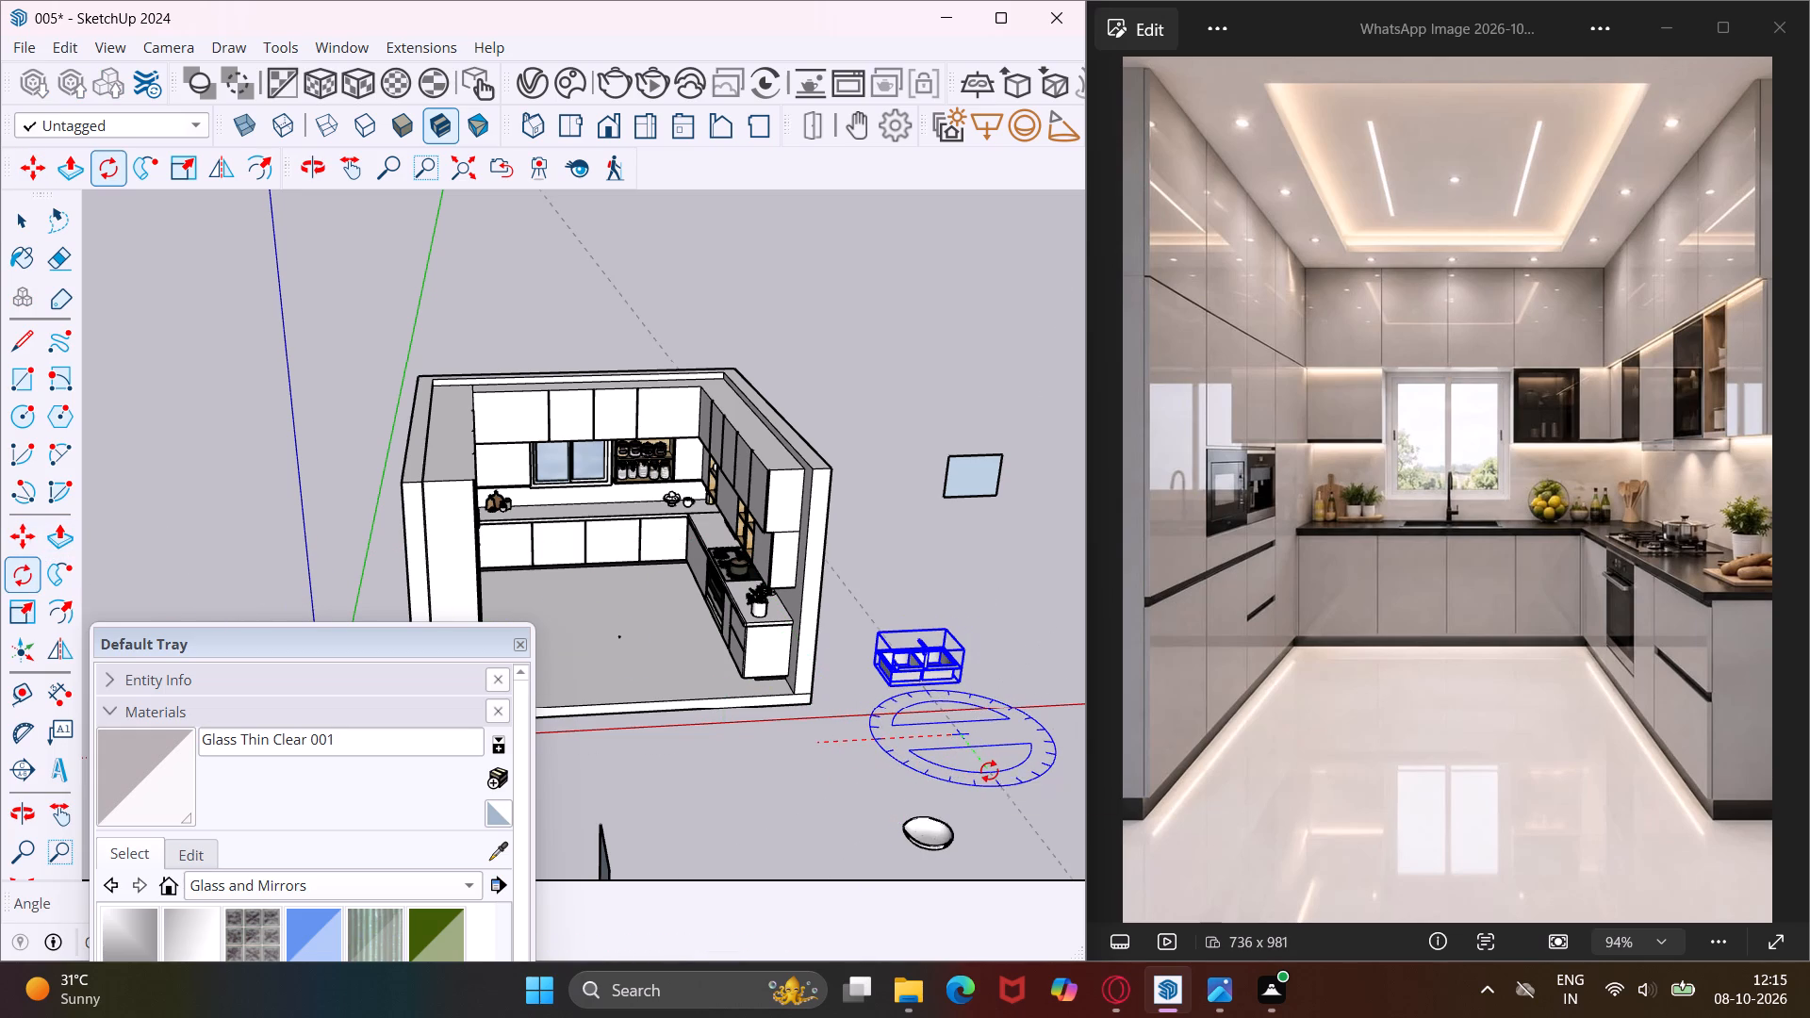
left_click(975, 769)
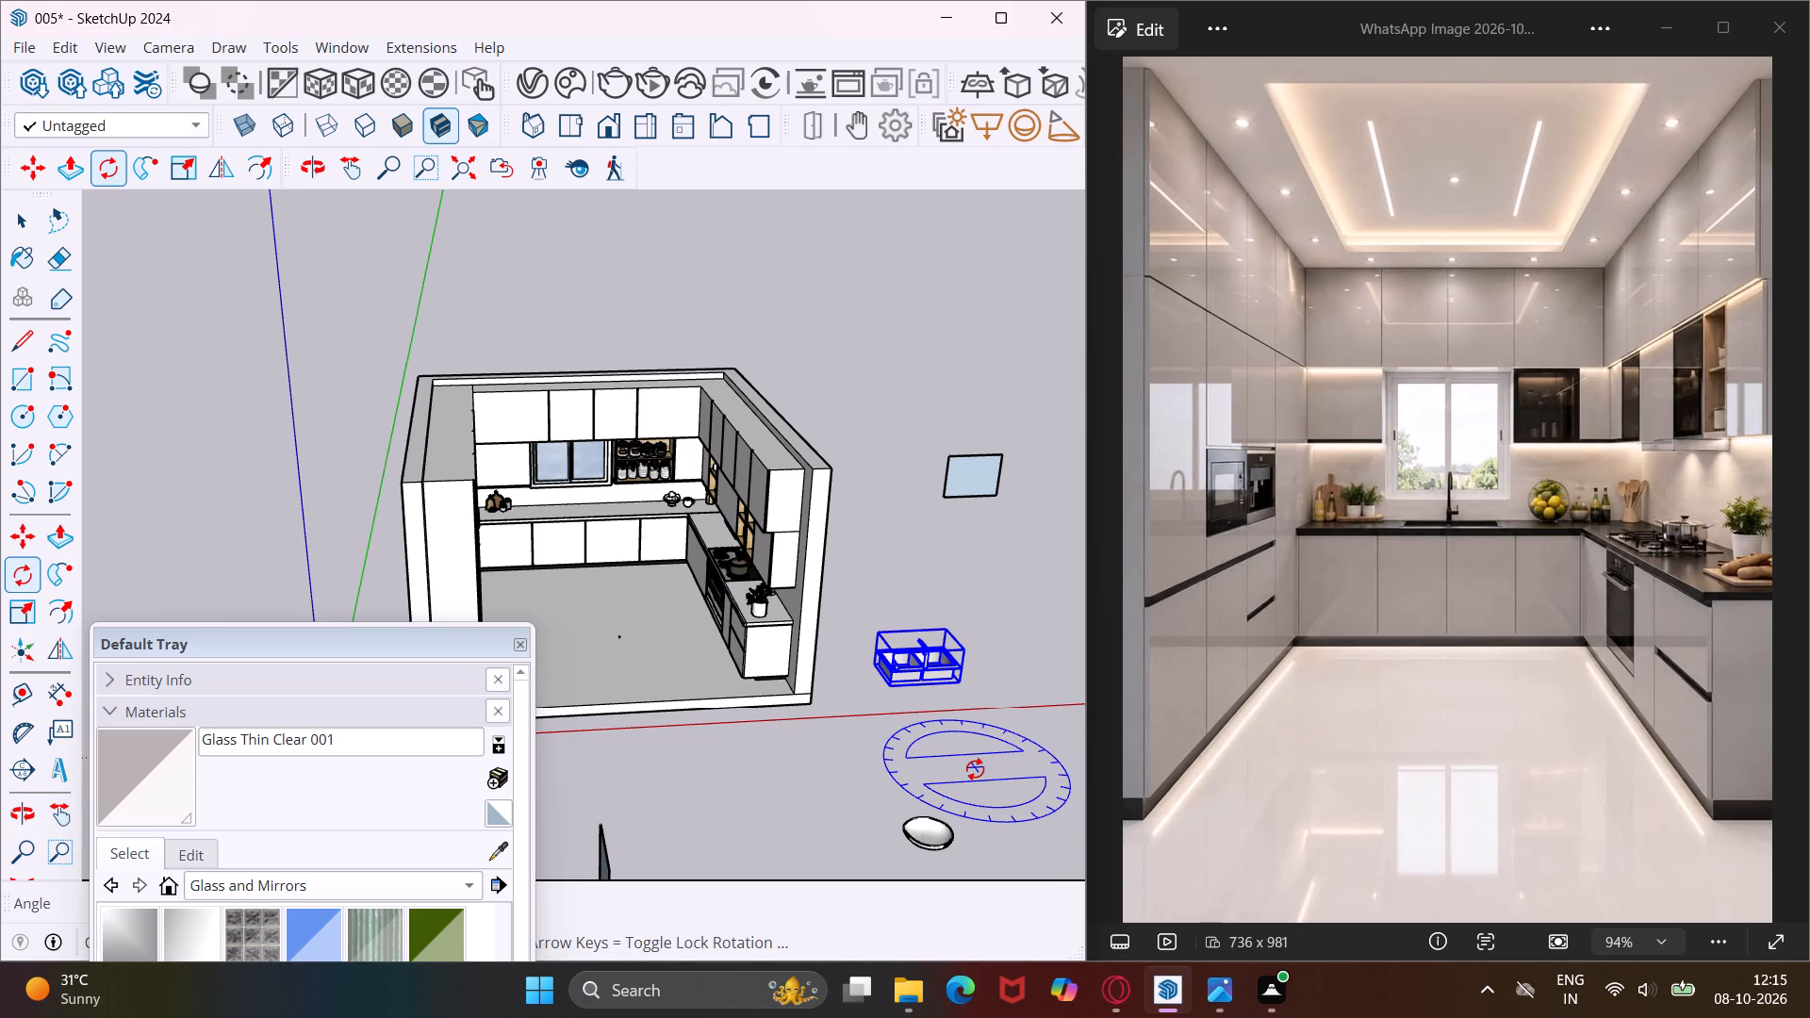
left_click(1050, 763)
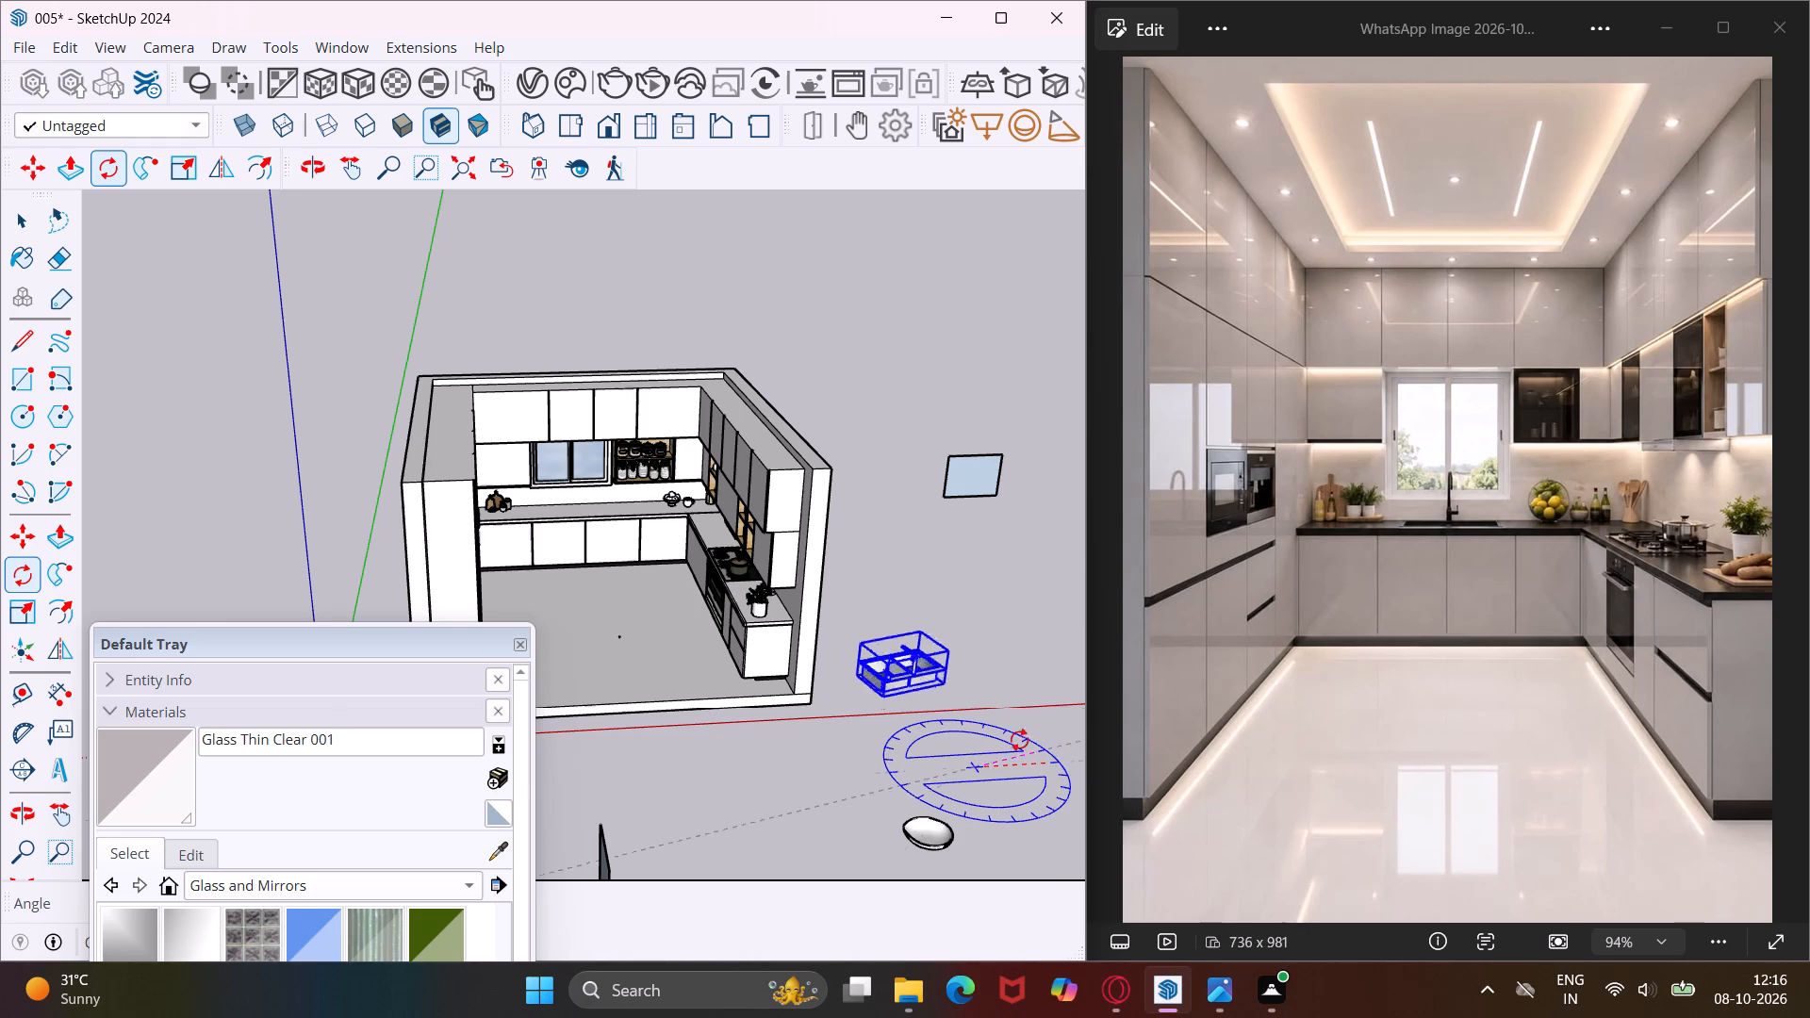
left_click(876, 772)
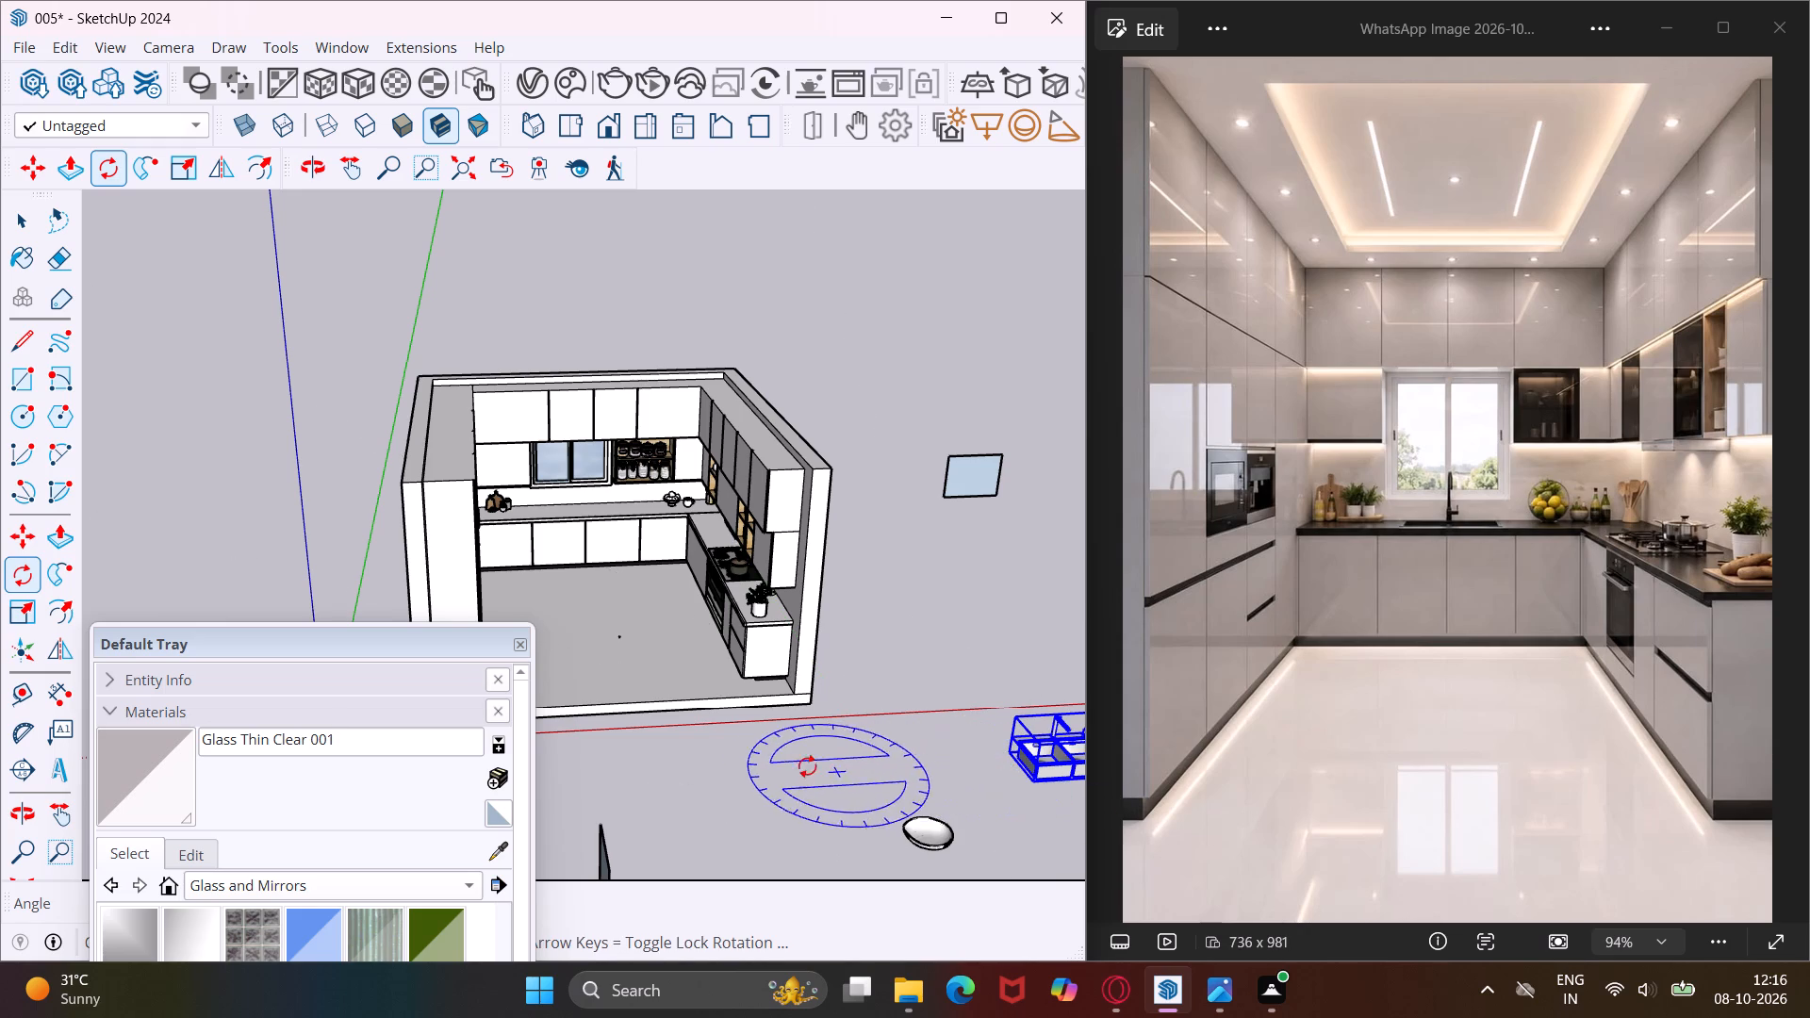
Move the sink by its front rim corner onto the window-side worktop, near the front edge and centred below the window.
scroll(786, 754, "down", 4)
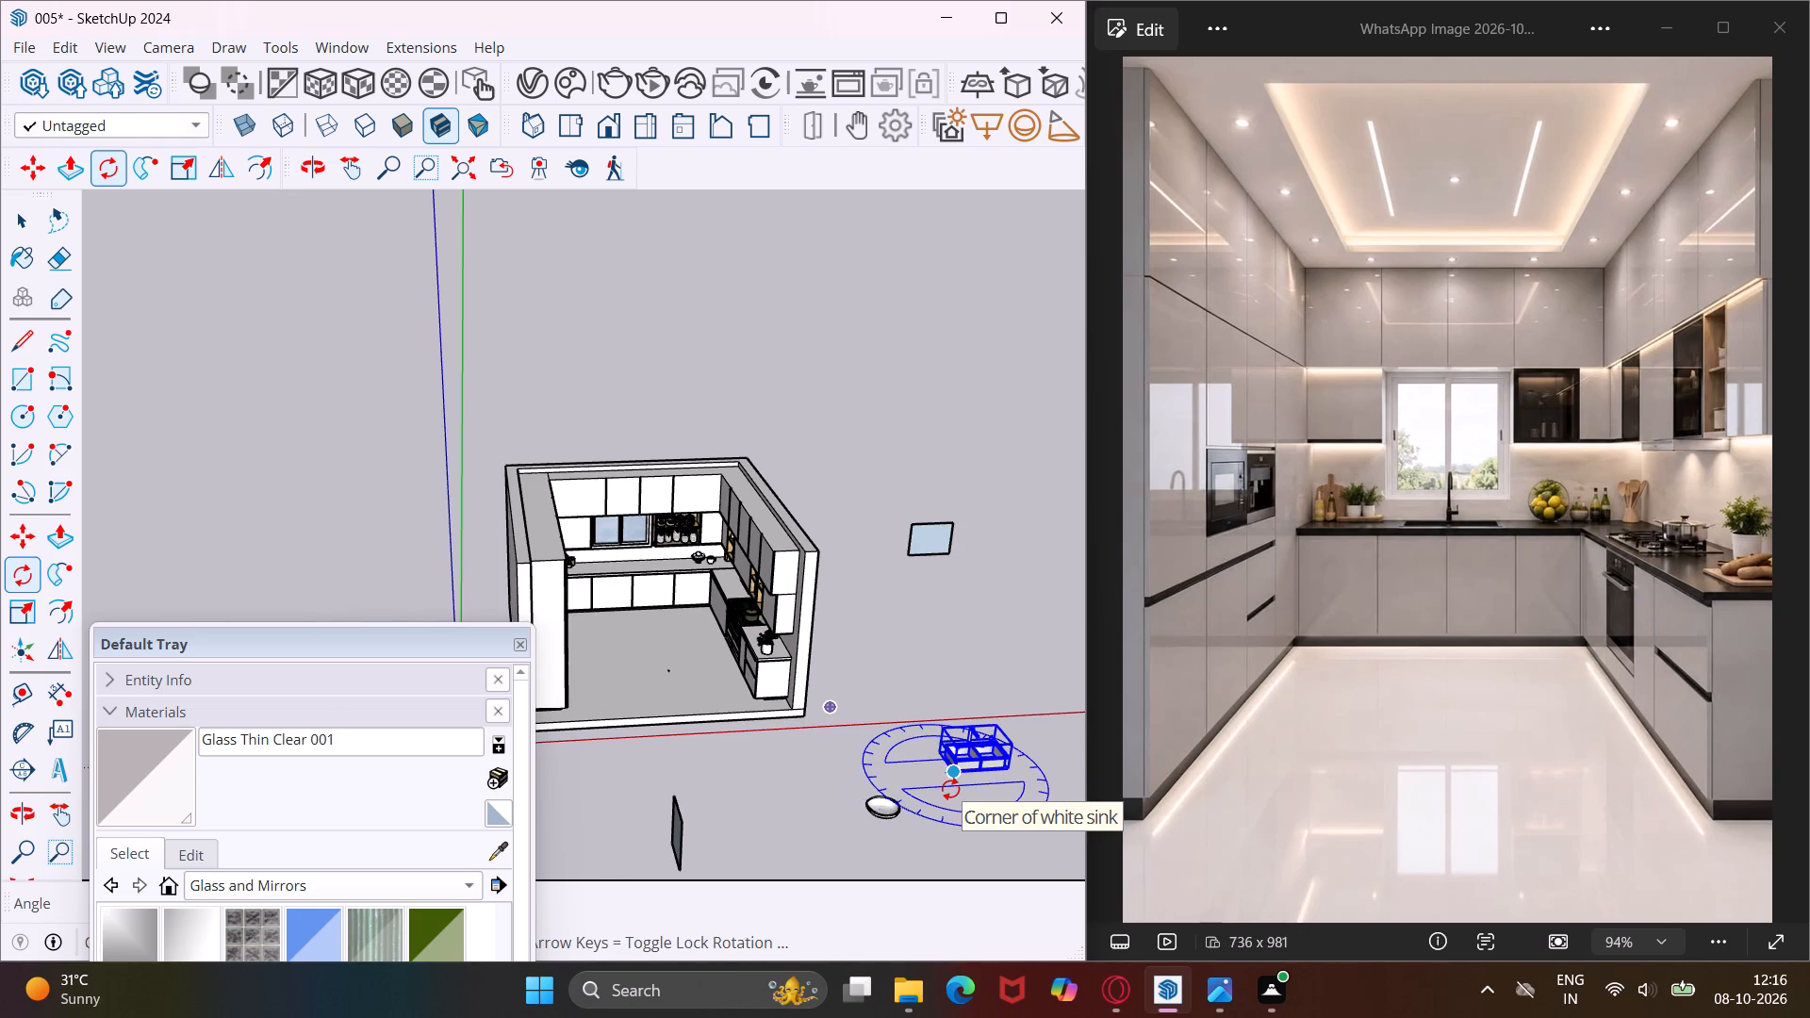
key("m")
scroll(954, 782, "up", 14)
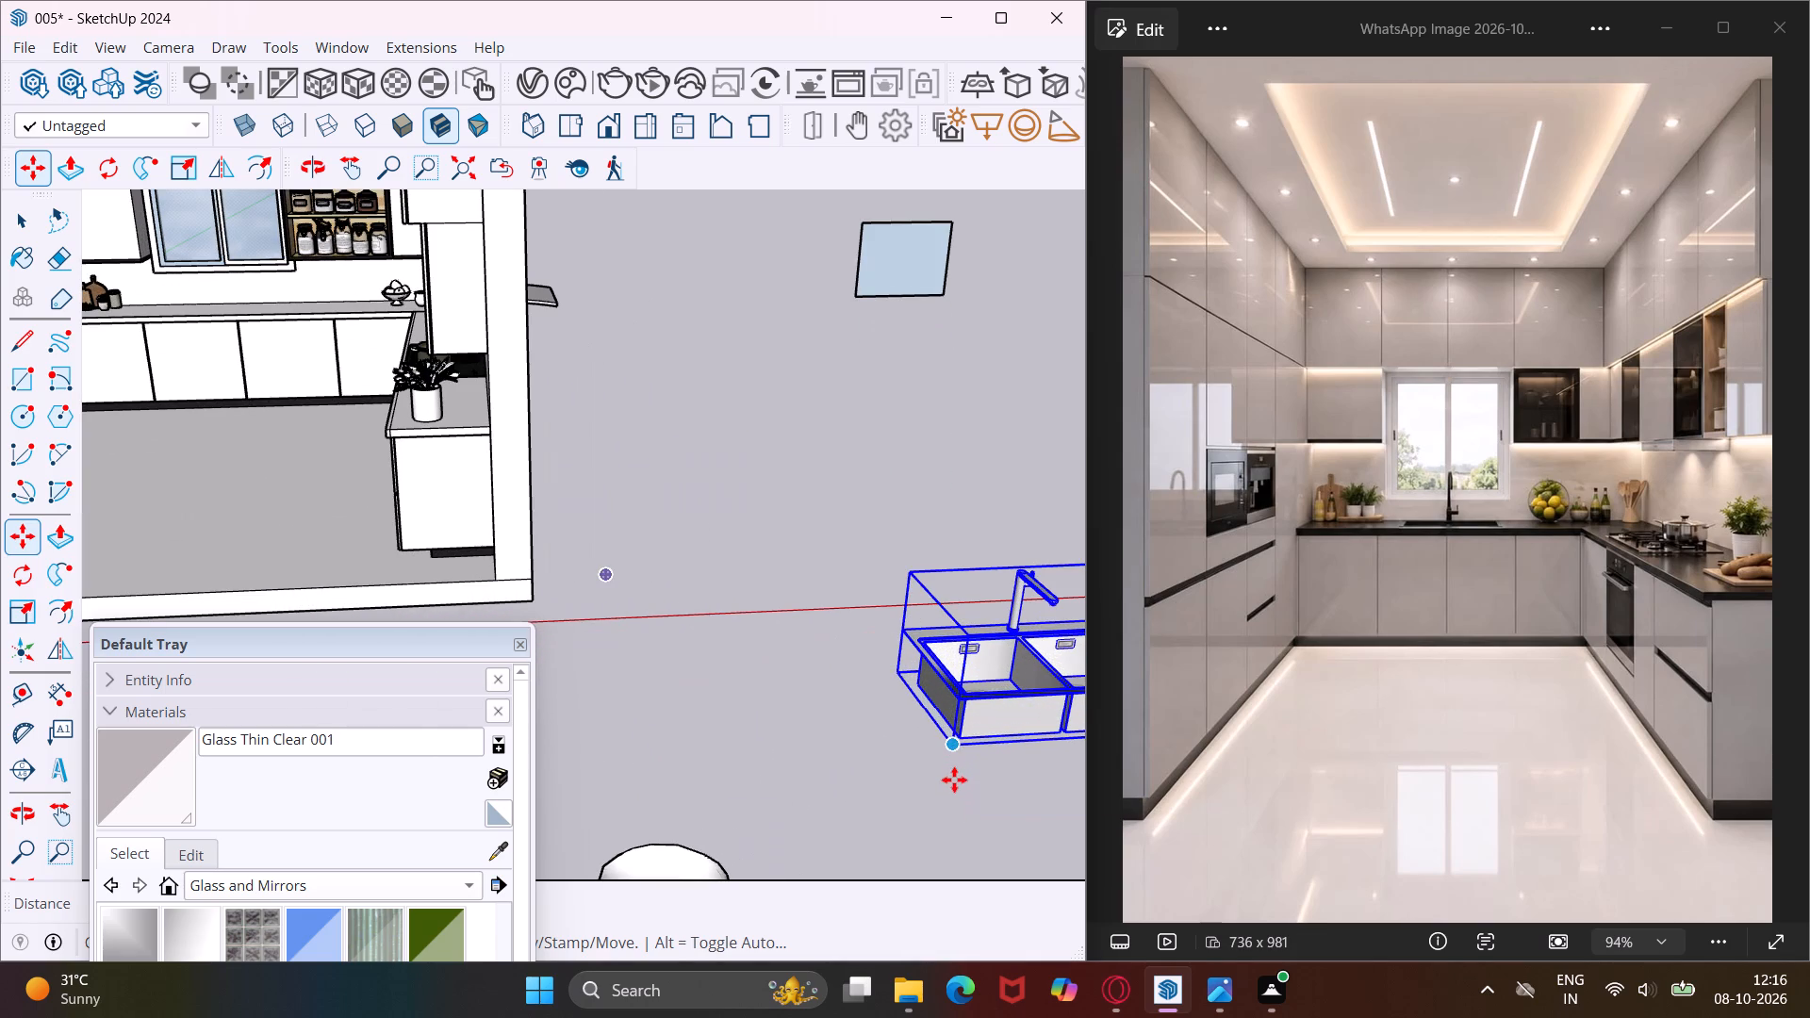
scroll(964, 700, "up", 16)
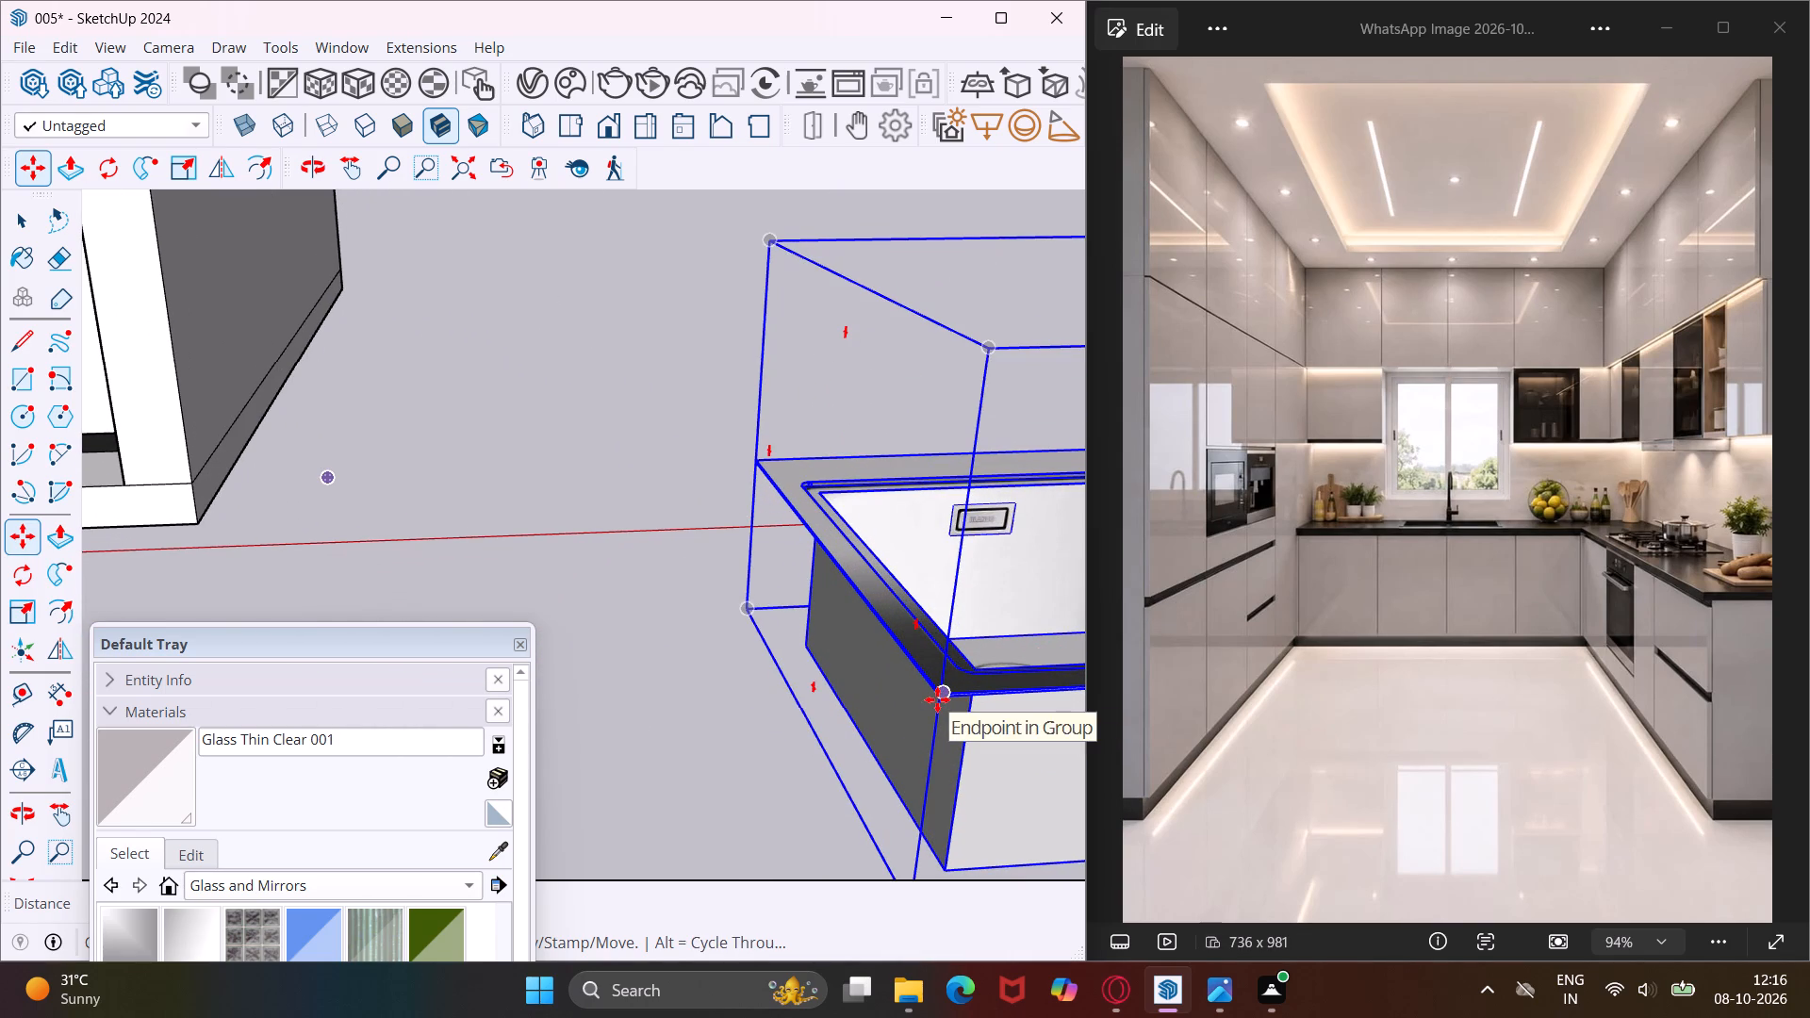
left_click(937, 699)
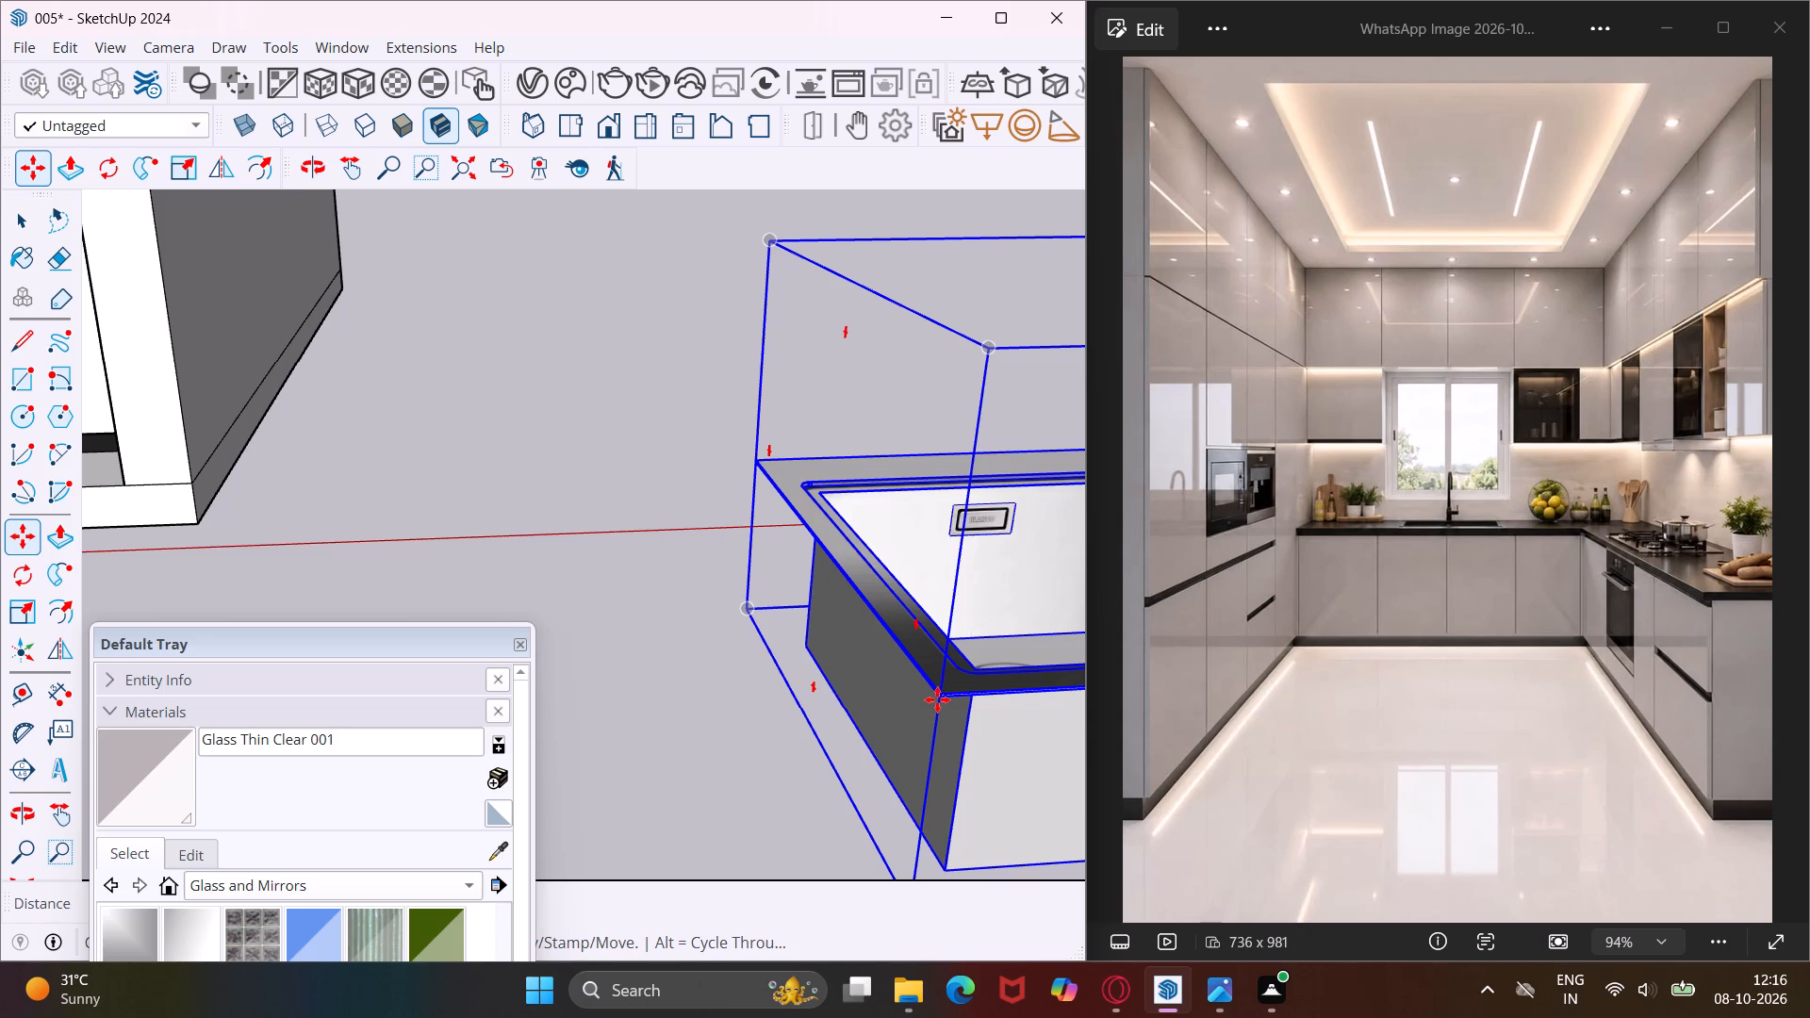
scroll(937, 699, "down", 13)
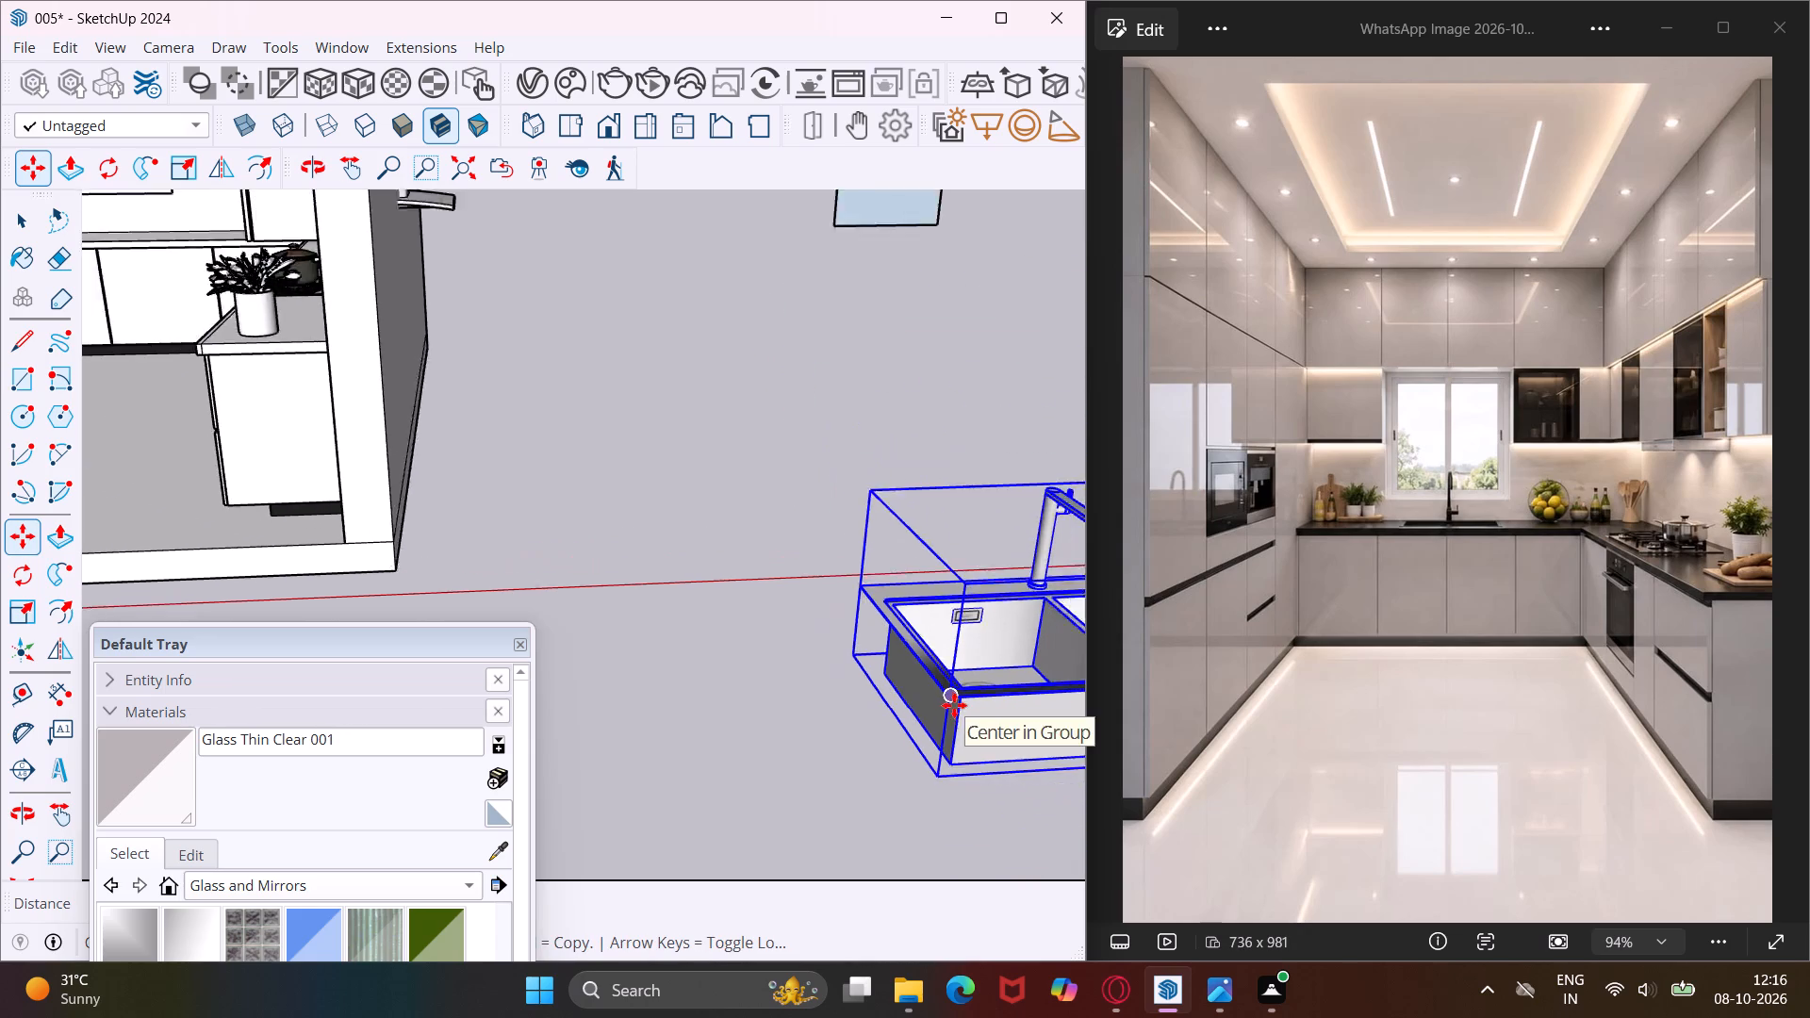
scroll(954, 707, "down", 17)
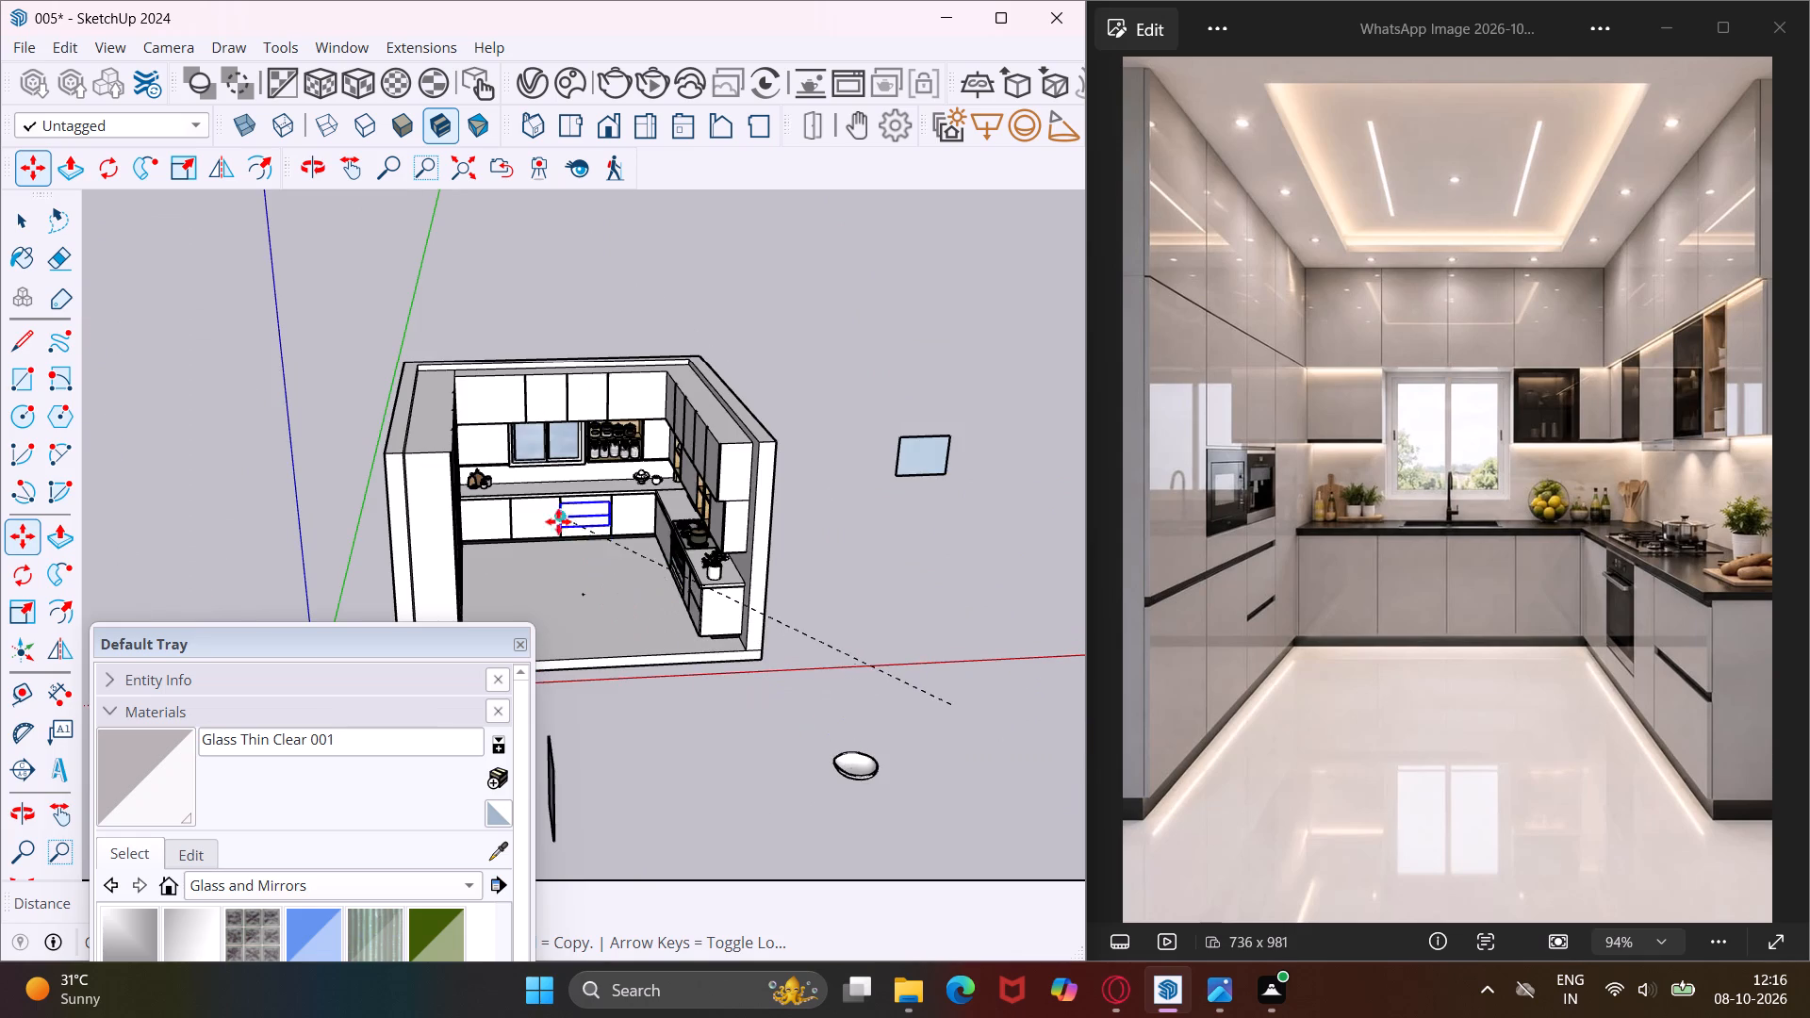
scroll(535, 495, "up", 20)
scroll(535, 495, "up", 4)
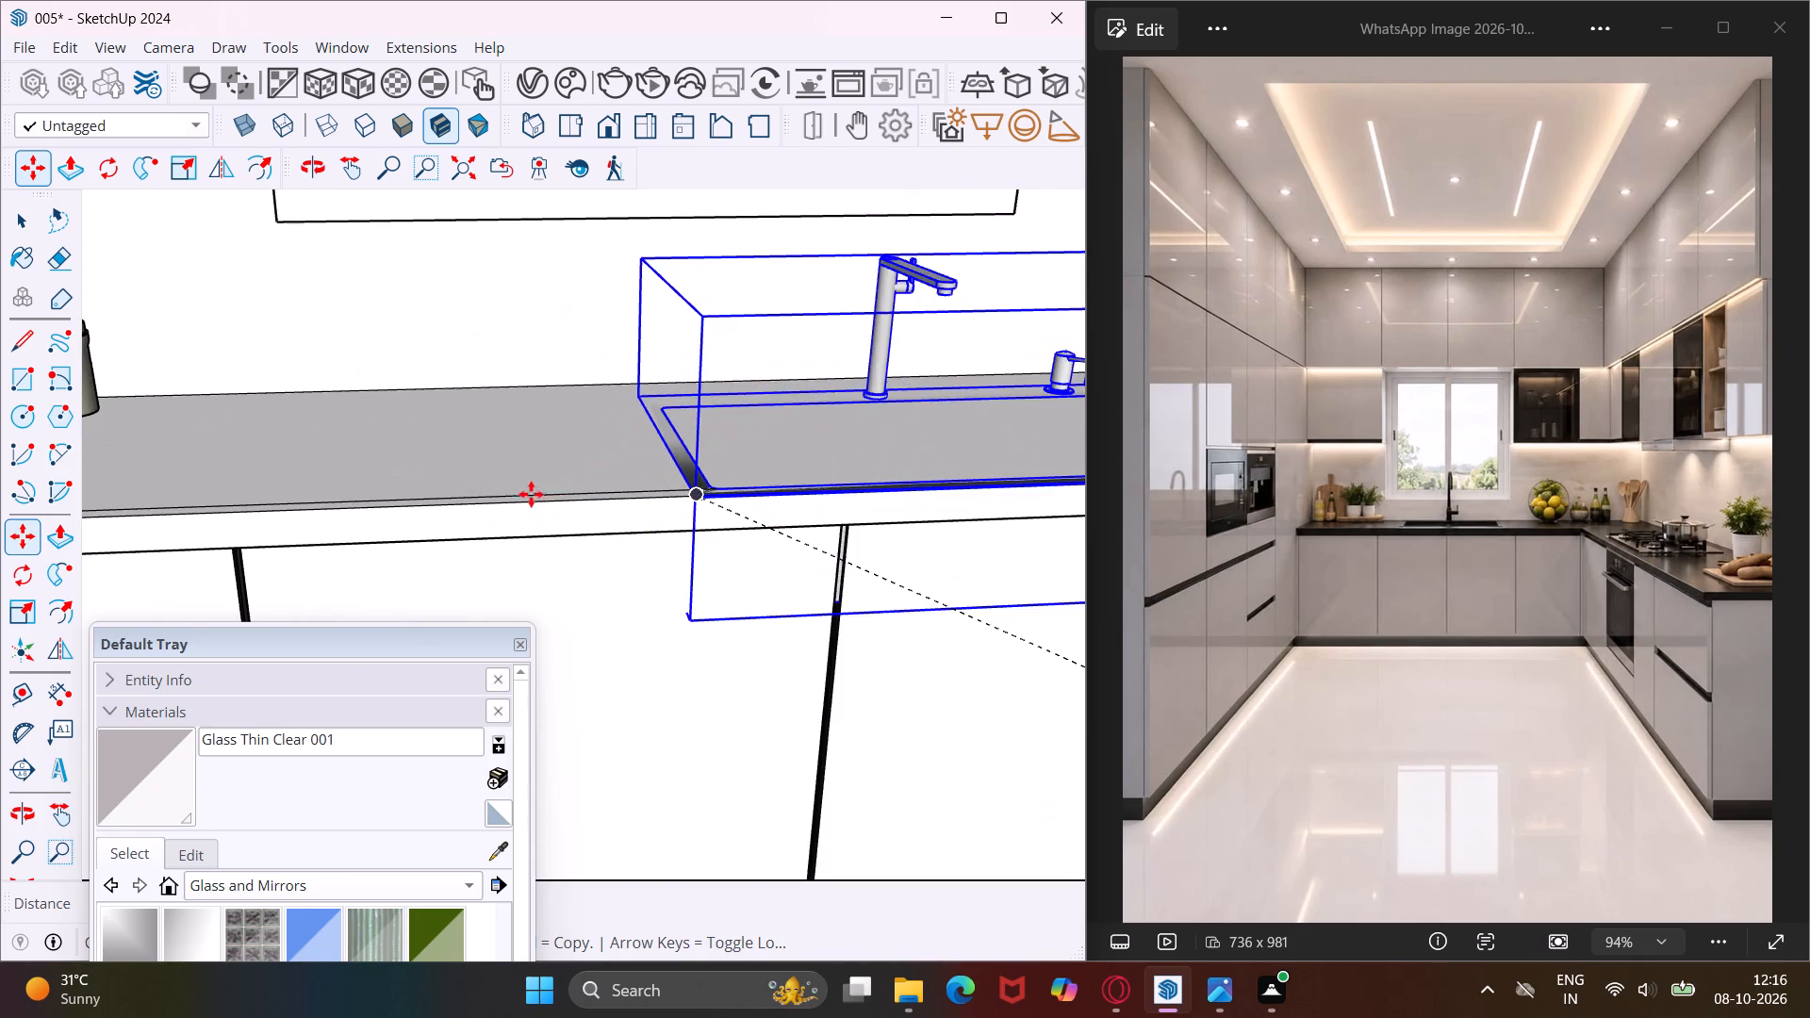
scroll(481, 487, "up", 4)
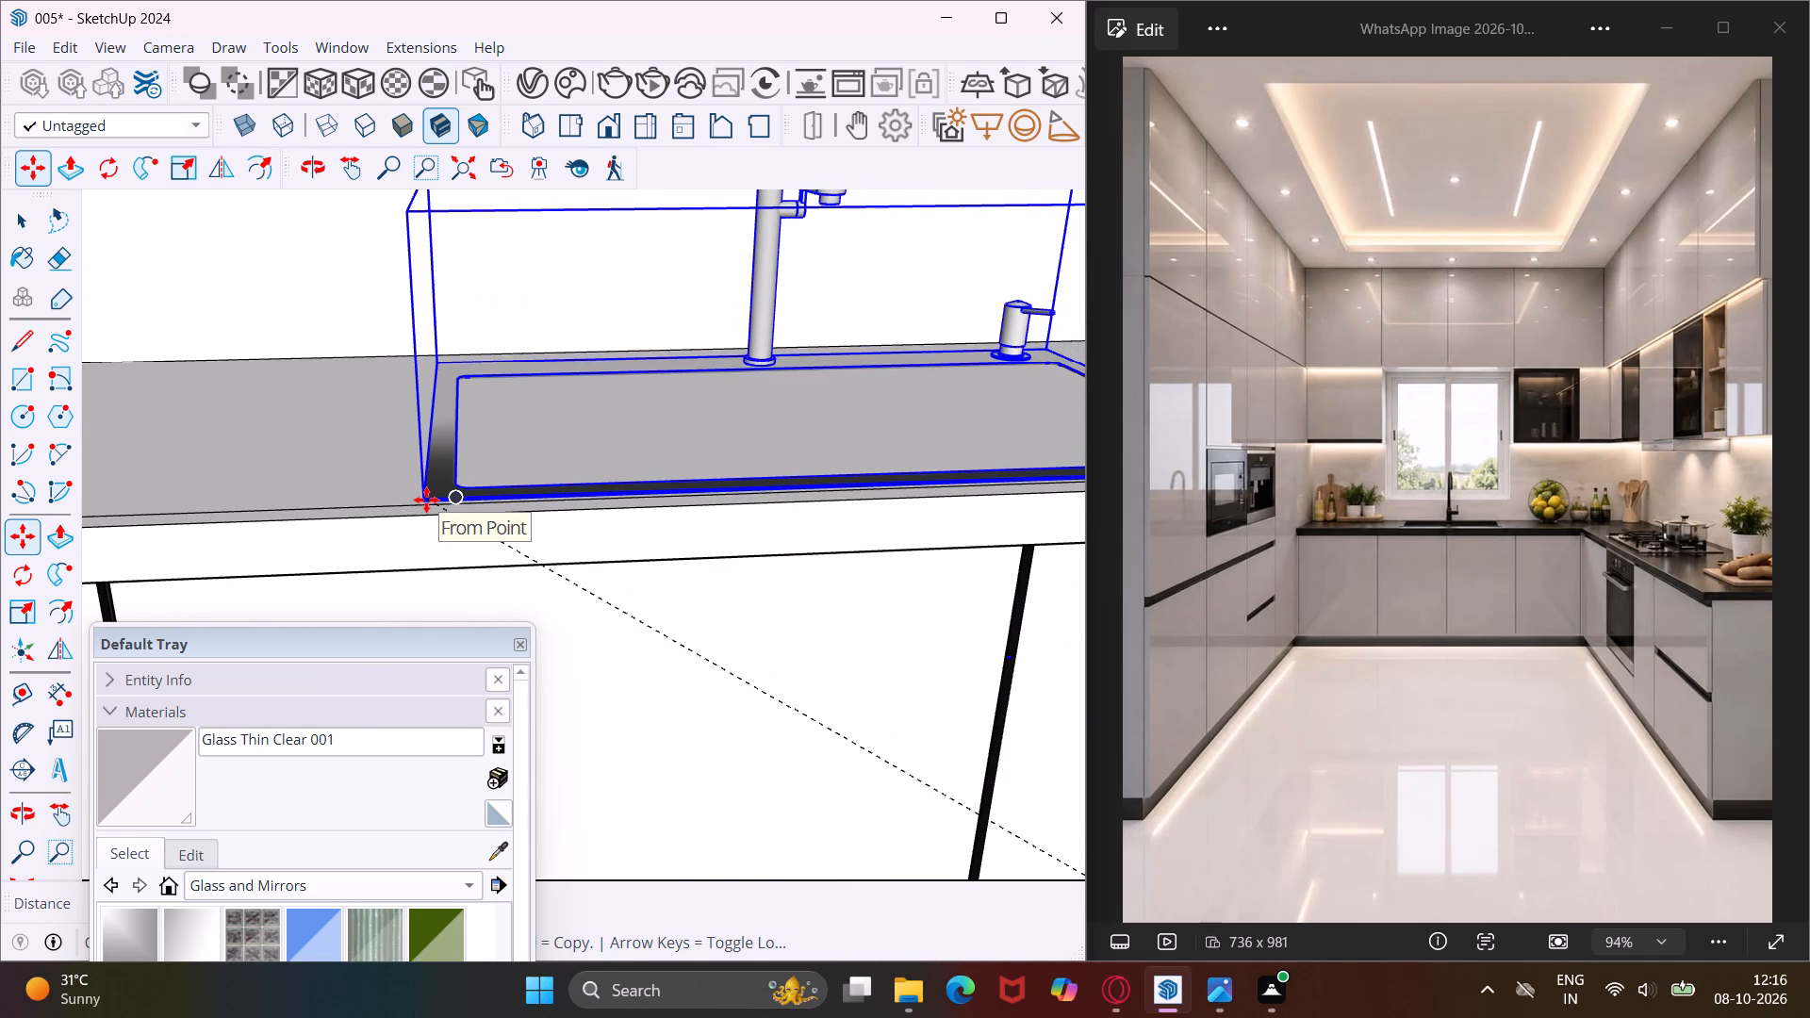
left_click(426, 500)
scroll(320, 468, "down", 6)
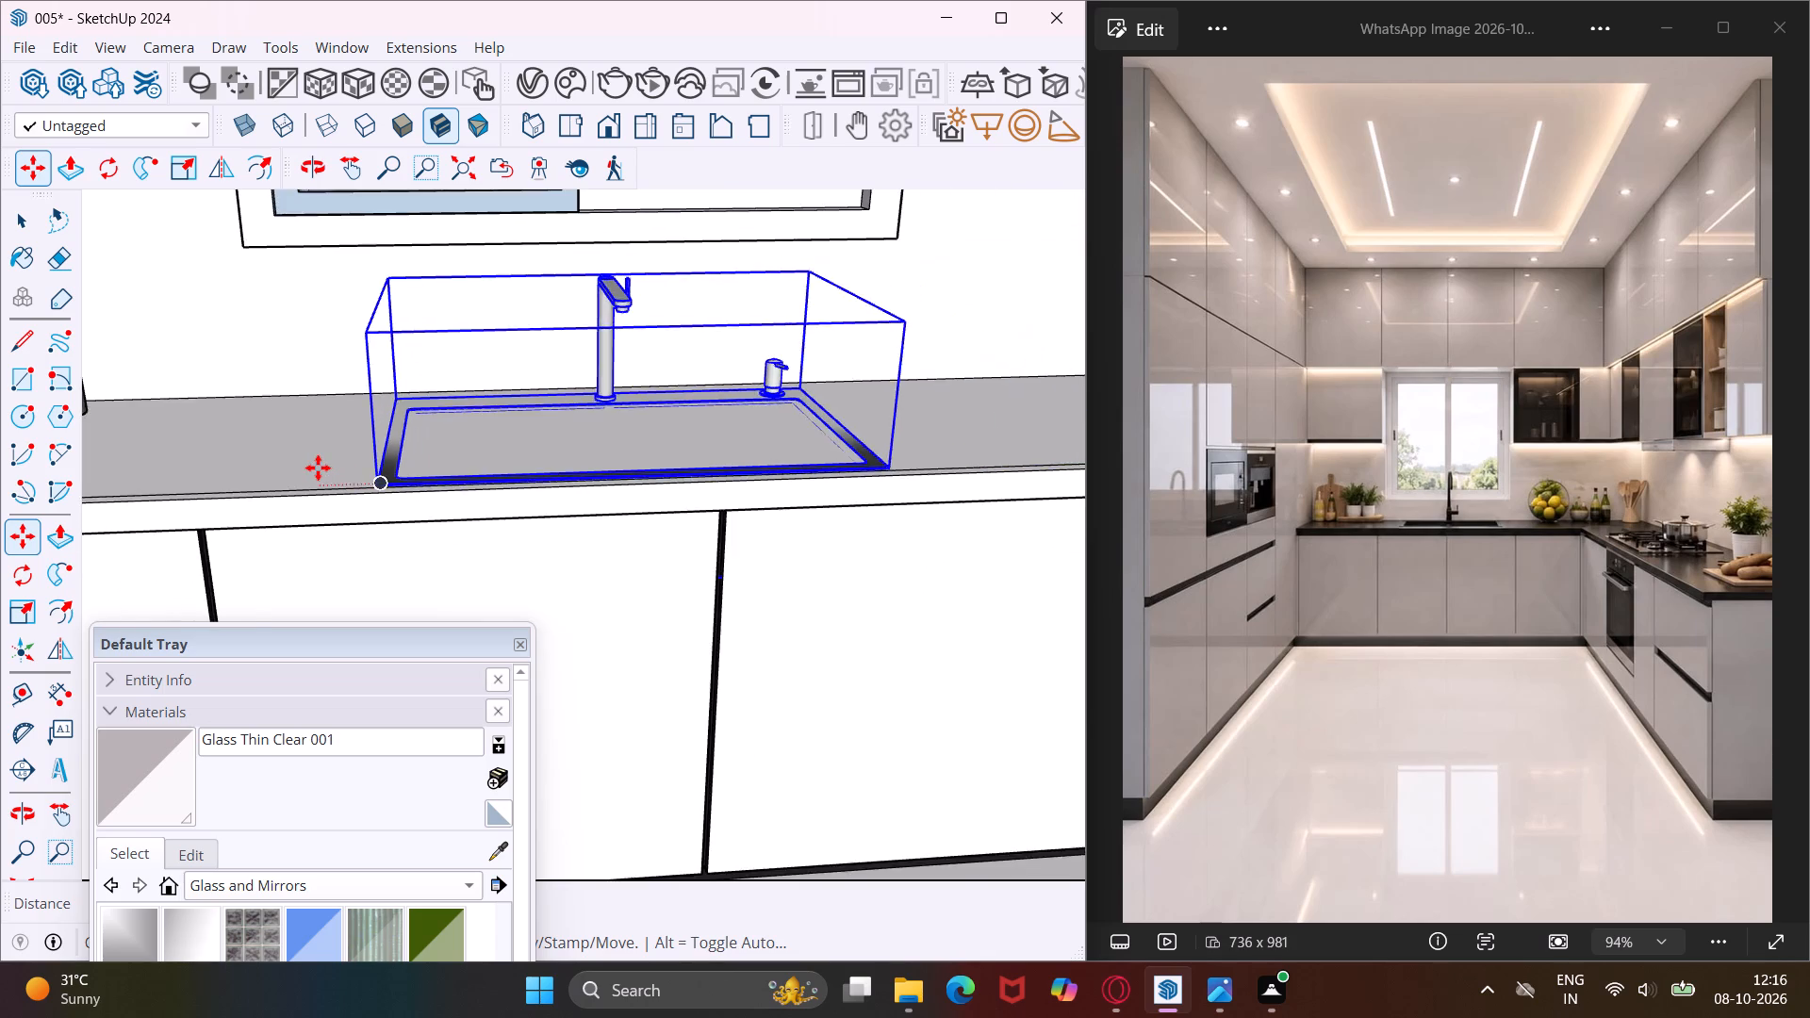
scroll(318, 468, "down", 4)
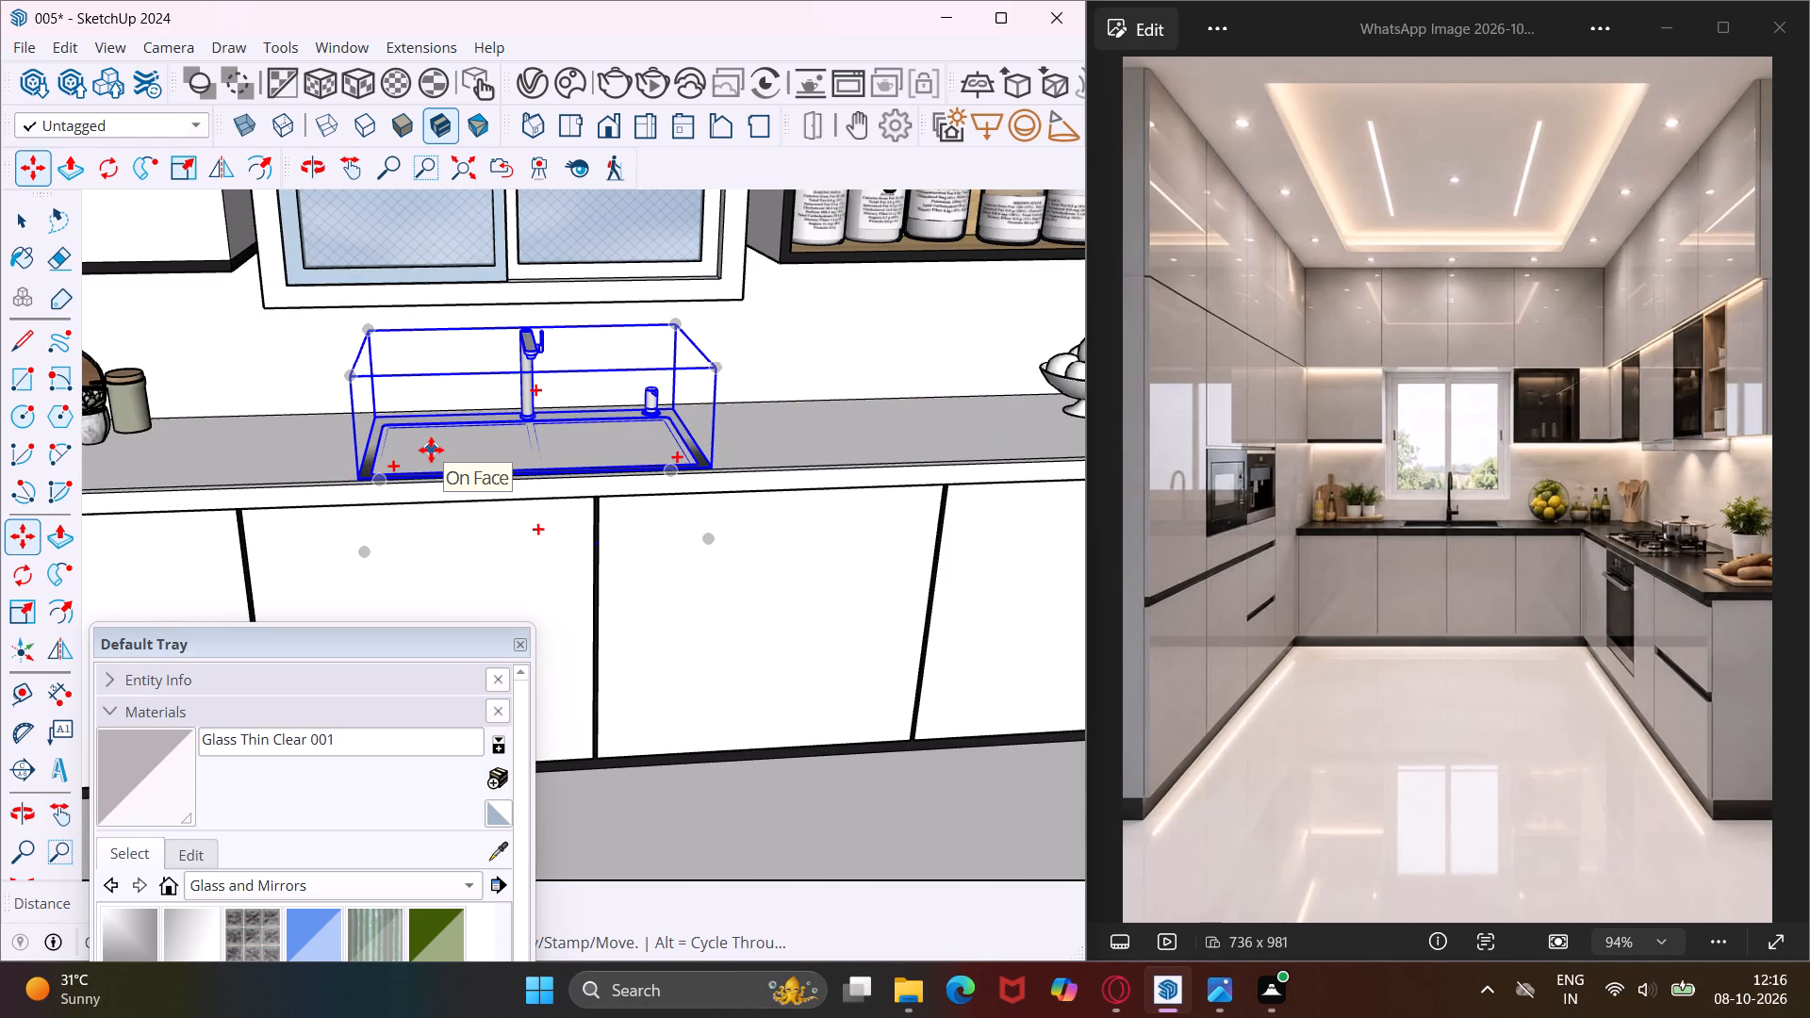
key("Escape")
key("space")
middle_click_drag(431, 450, 436, 500)
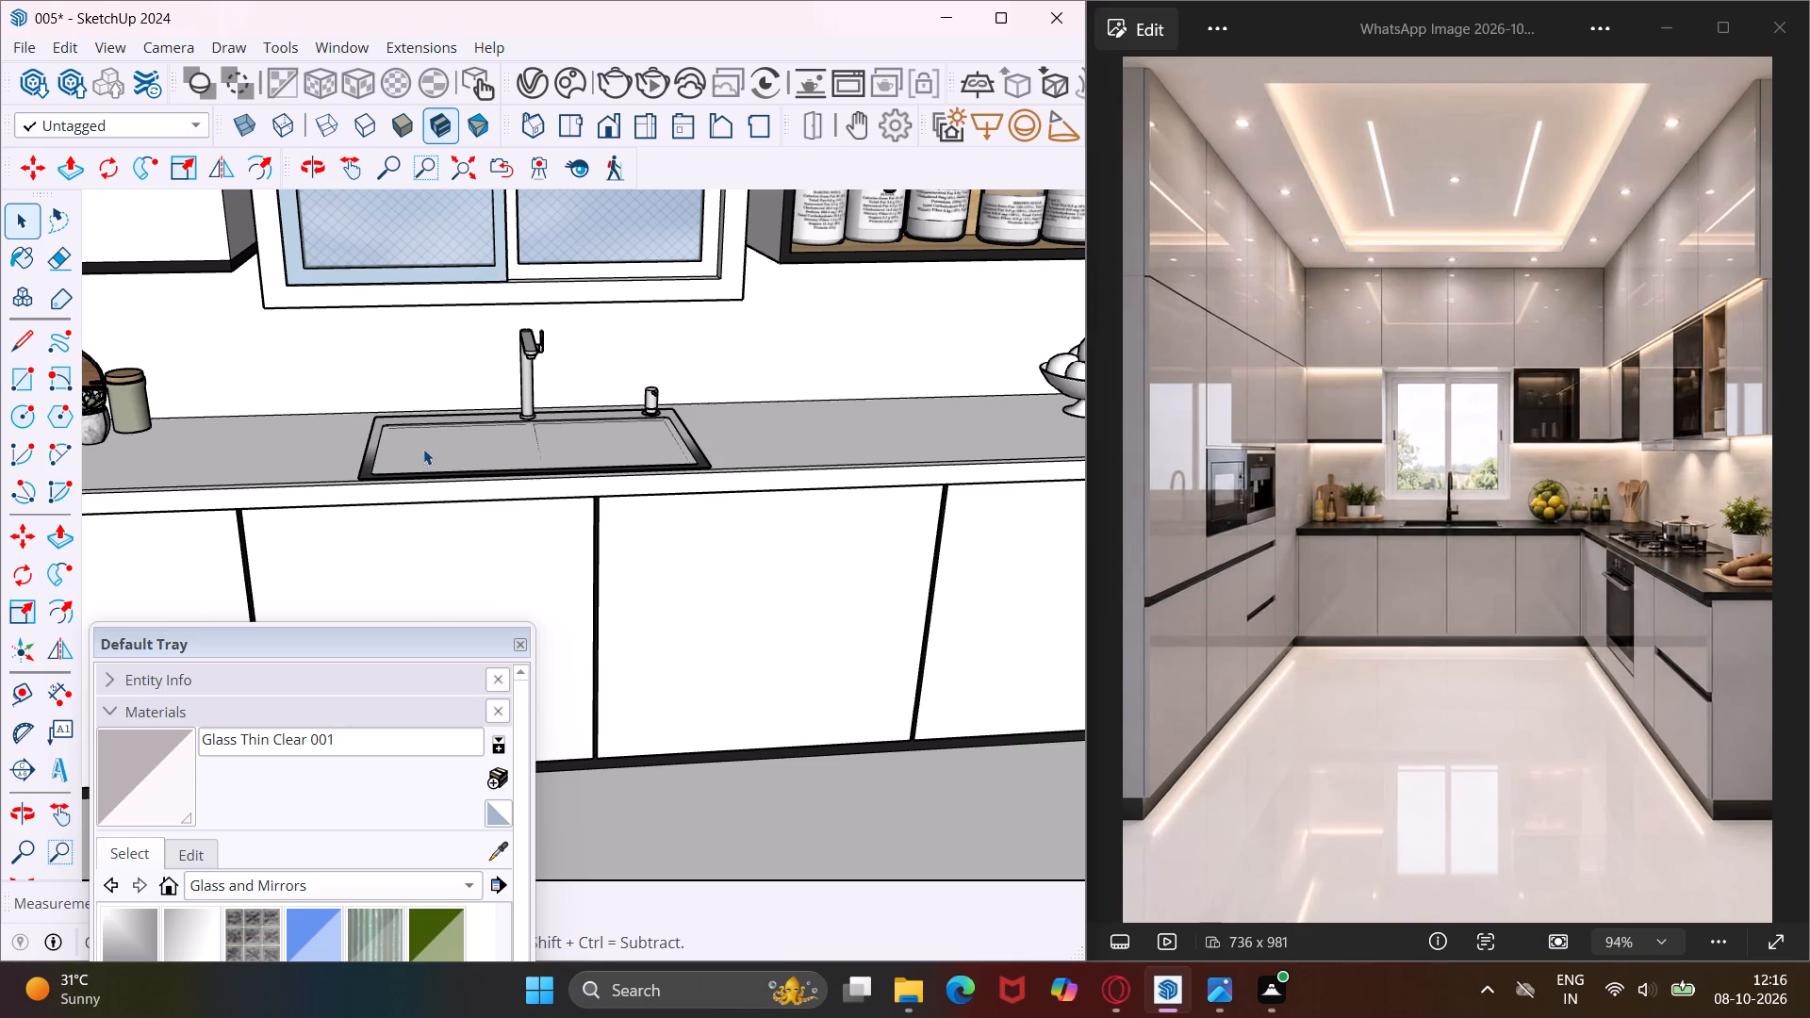
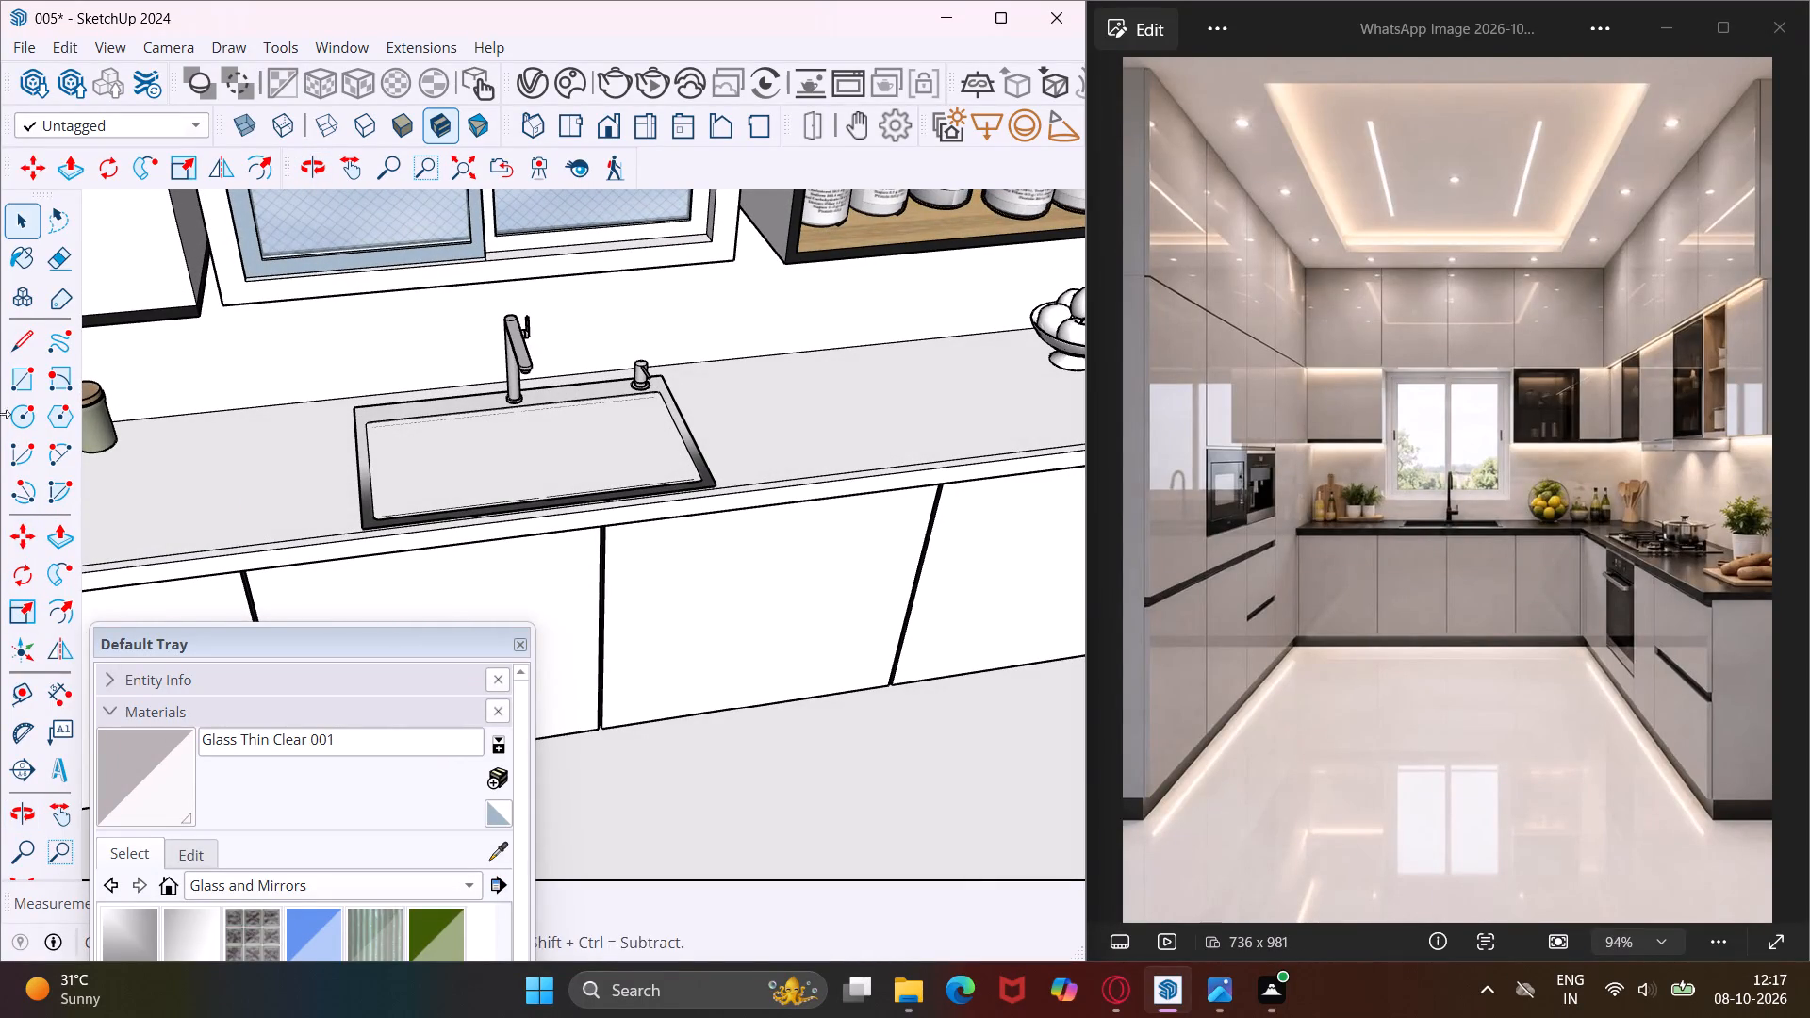
Draw a small rectangle on the worktop face inside the sink rim, in the half of the sink nearer the chopping boards.
left_click(19, 384)
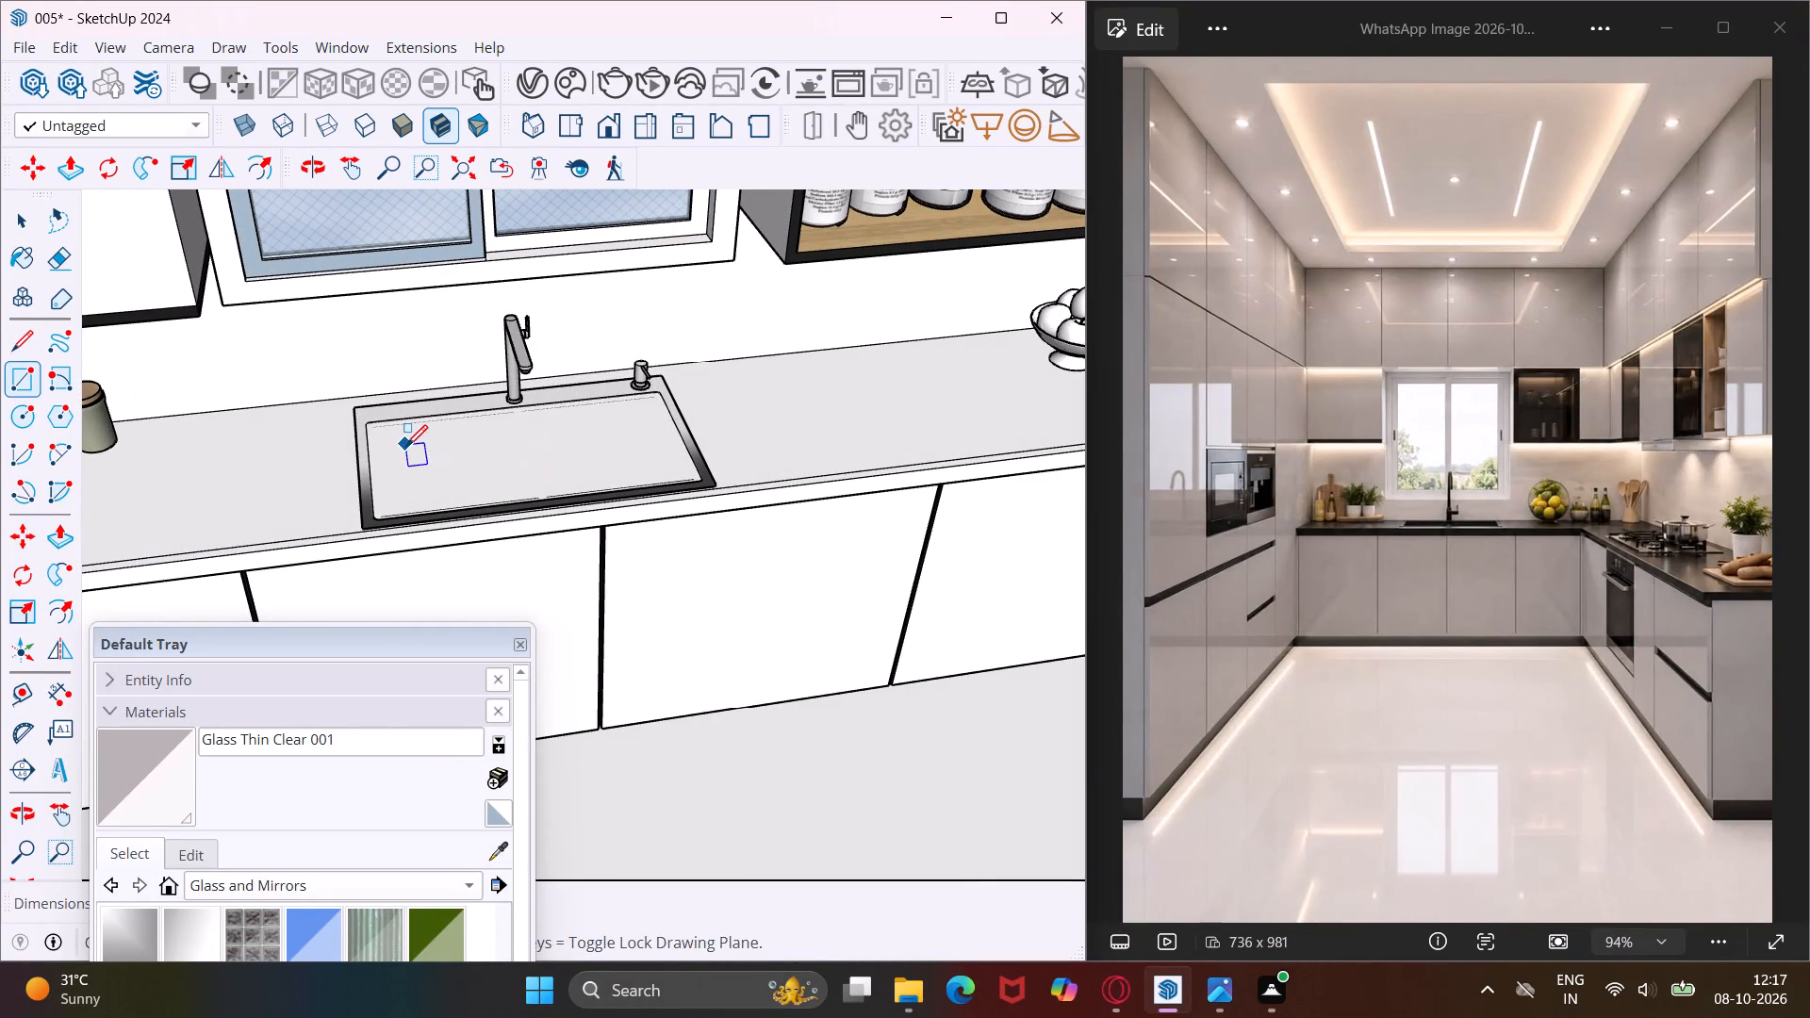
left_click_drag(406, 446, 484, 469)
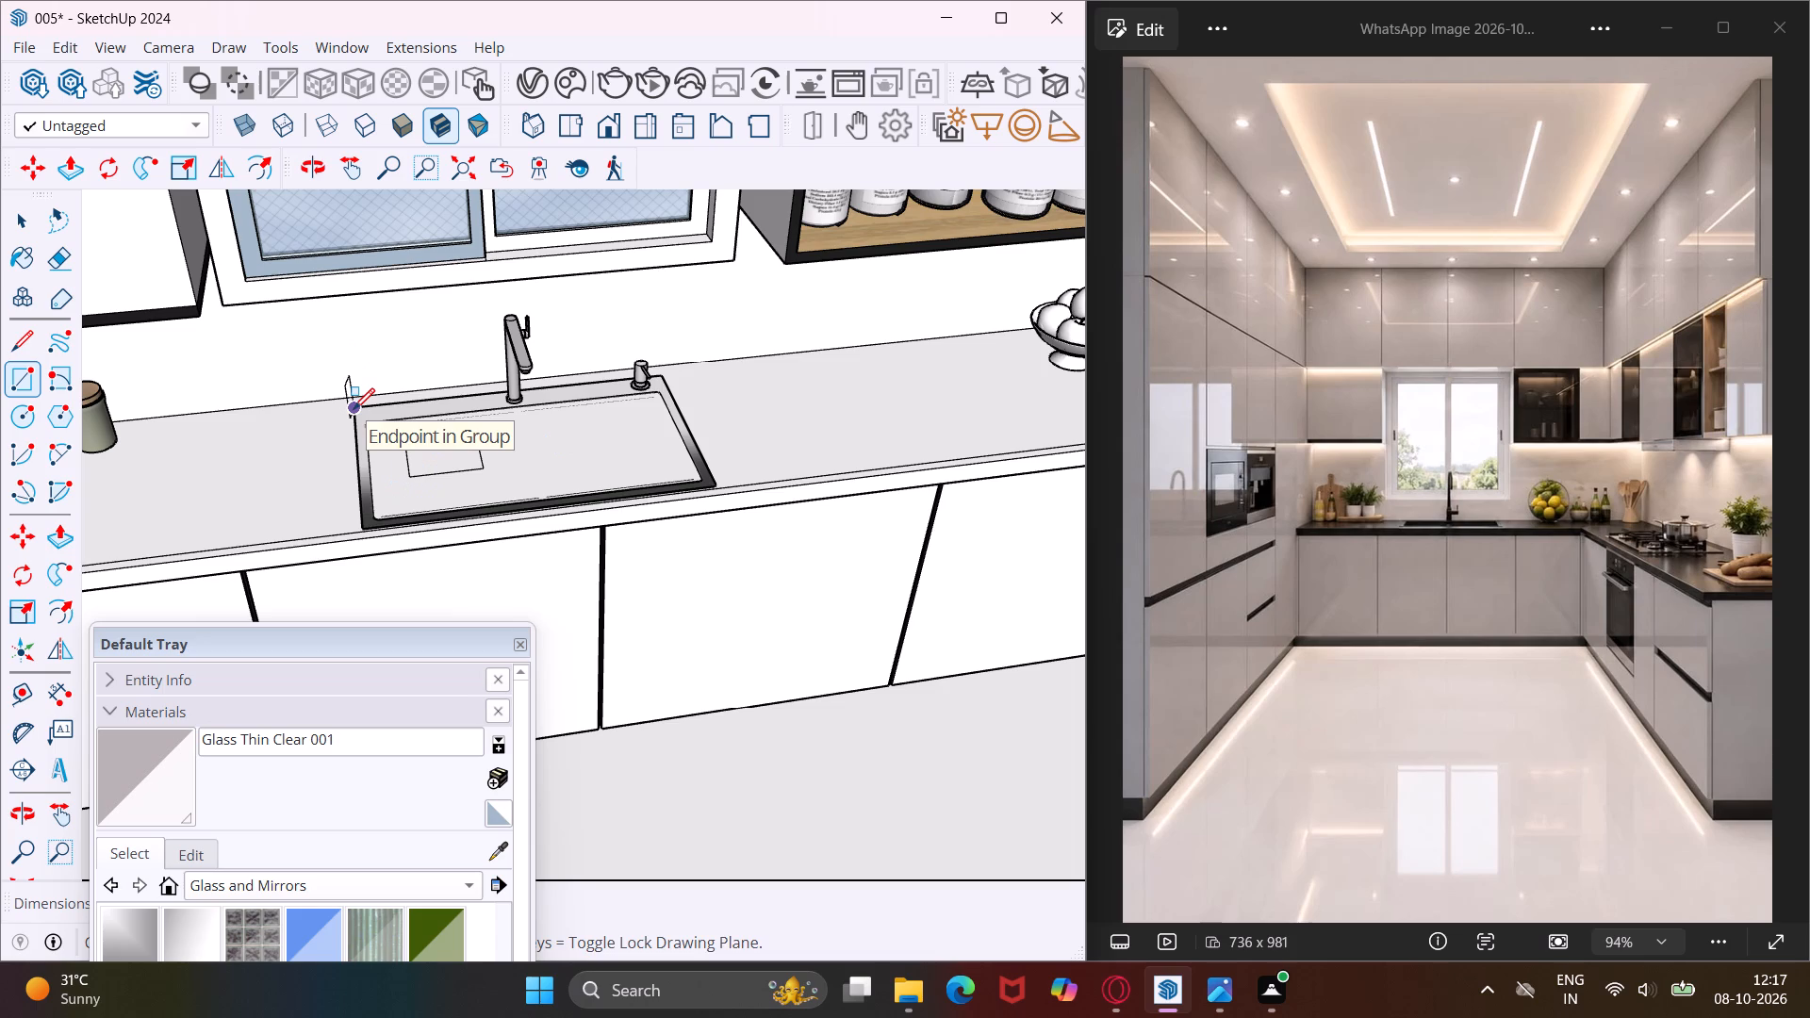
key("Escape")
key("Escape")
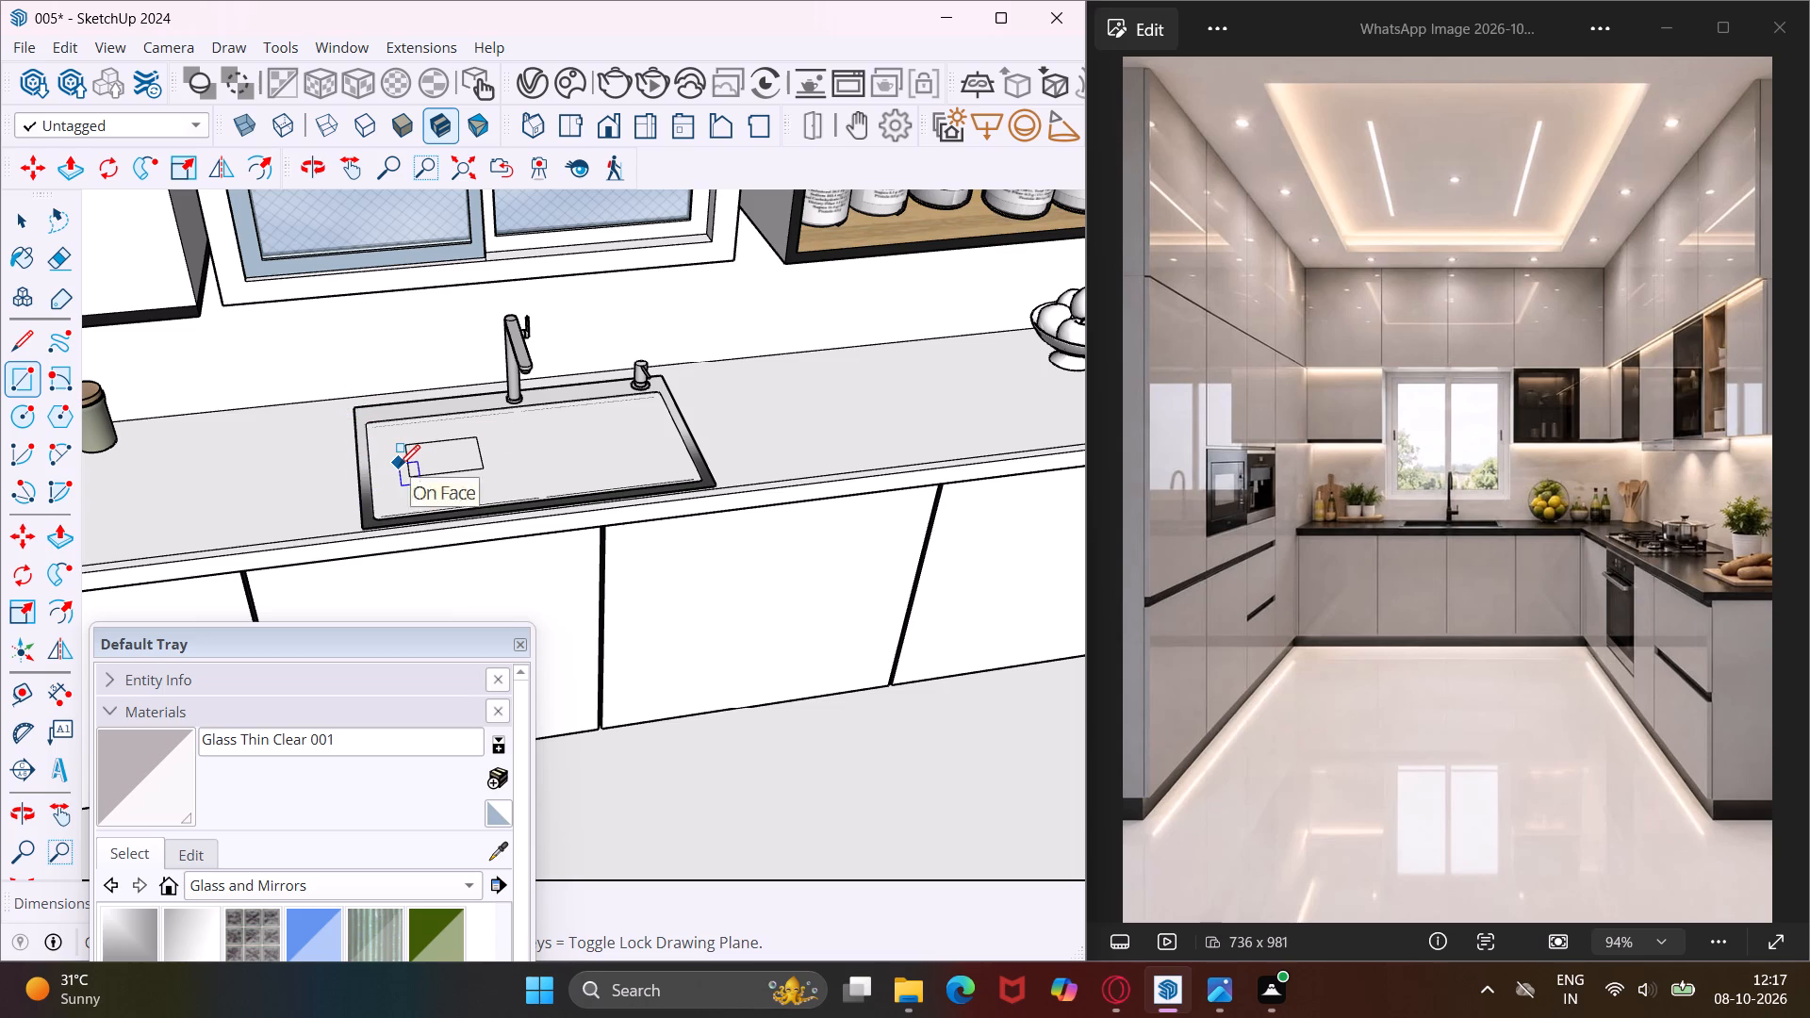
key("space")
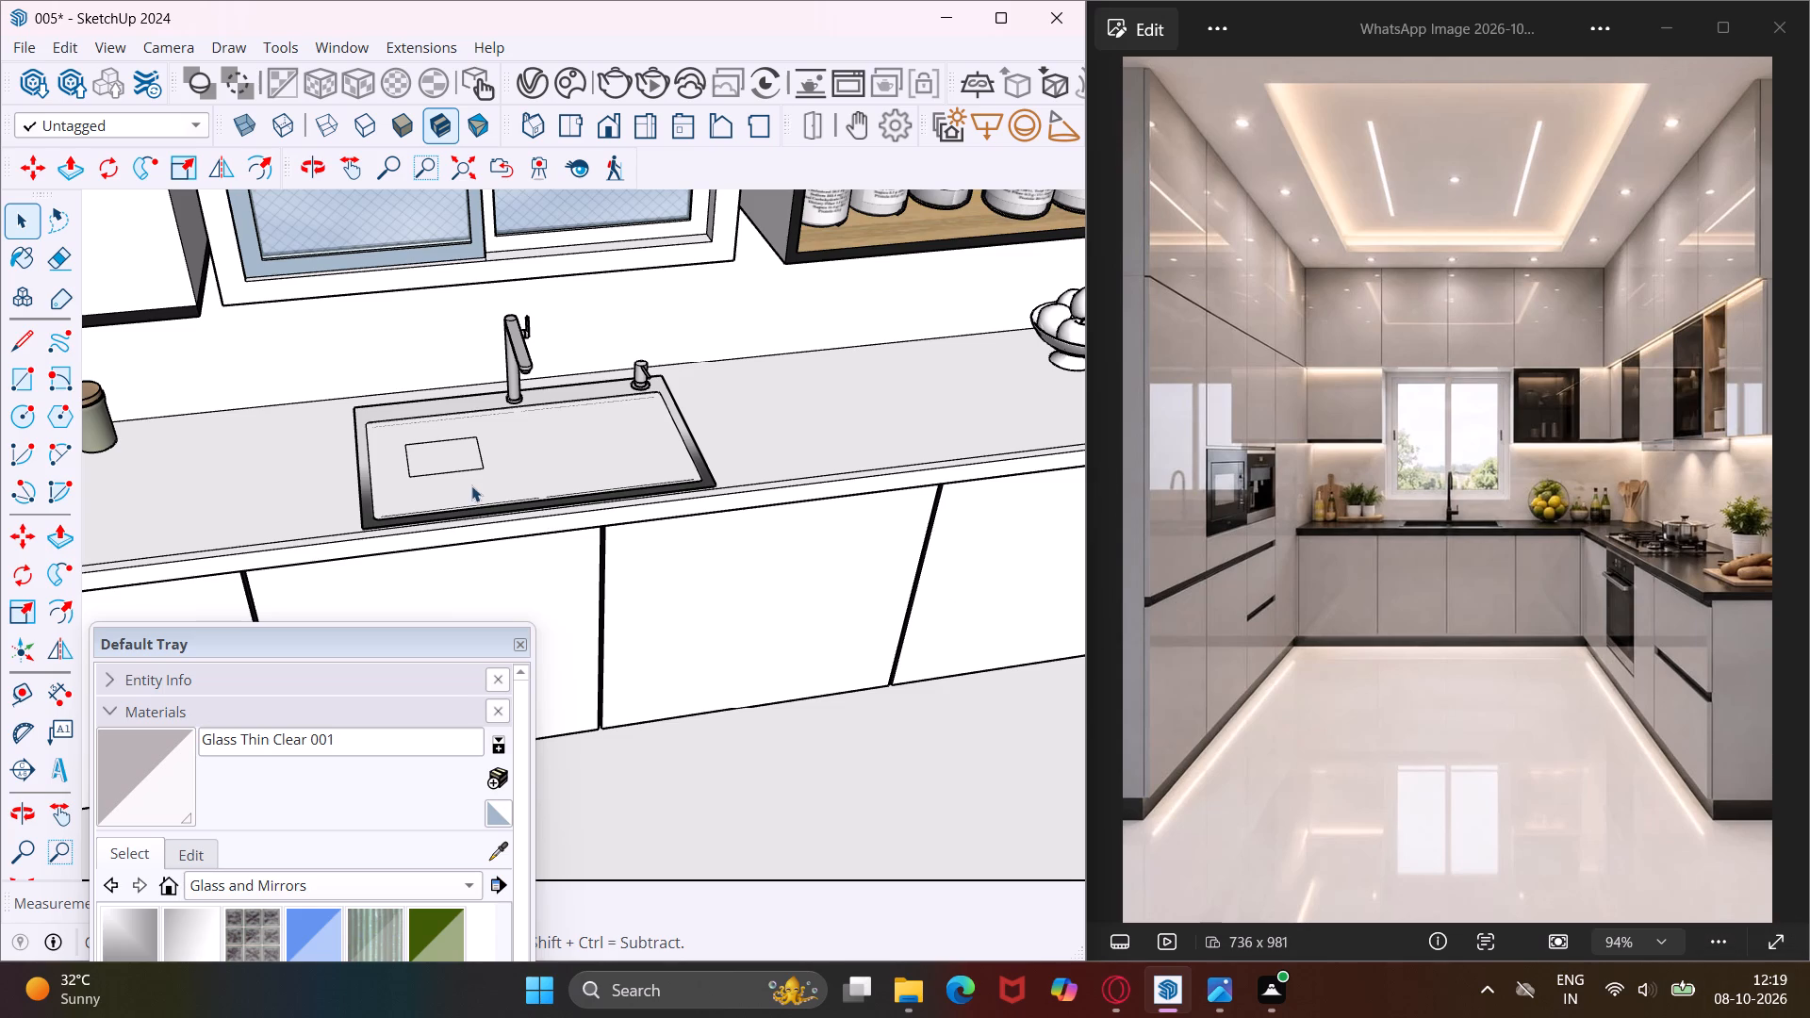
Push the small rectangle down into the worktop to start the sink recess.
scroll(452, 464, "up", 3)
left_click(452, 464)
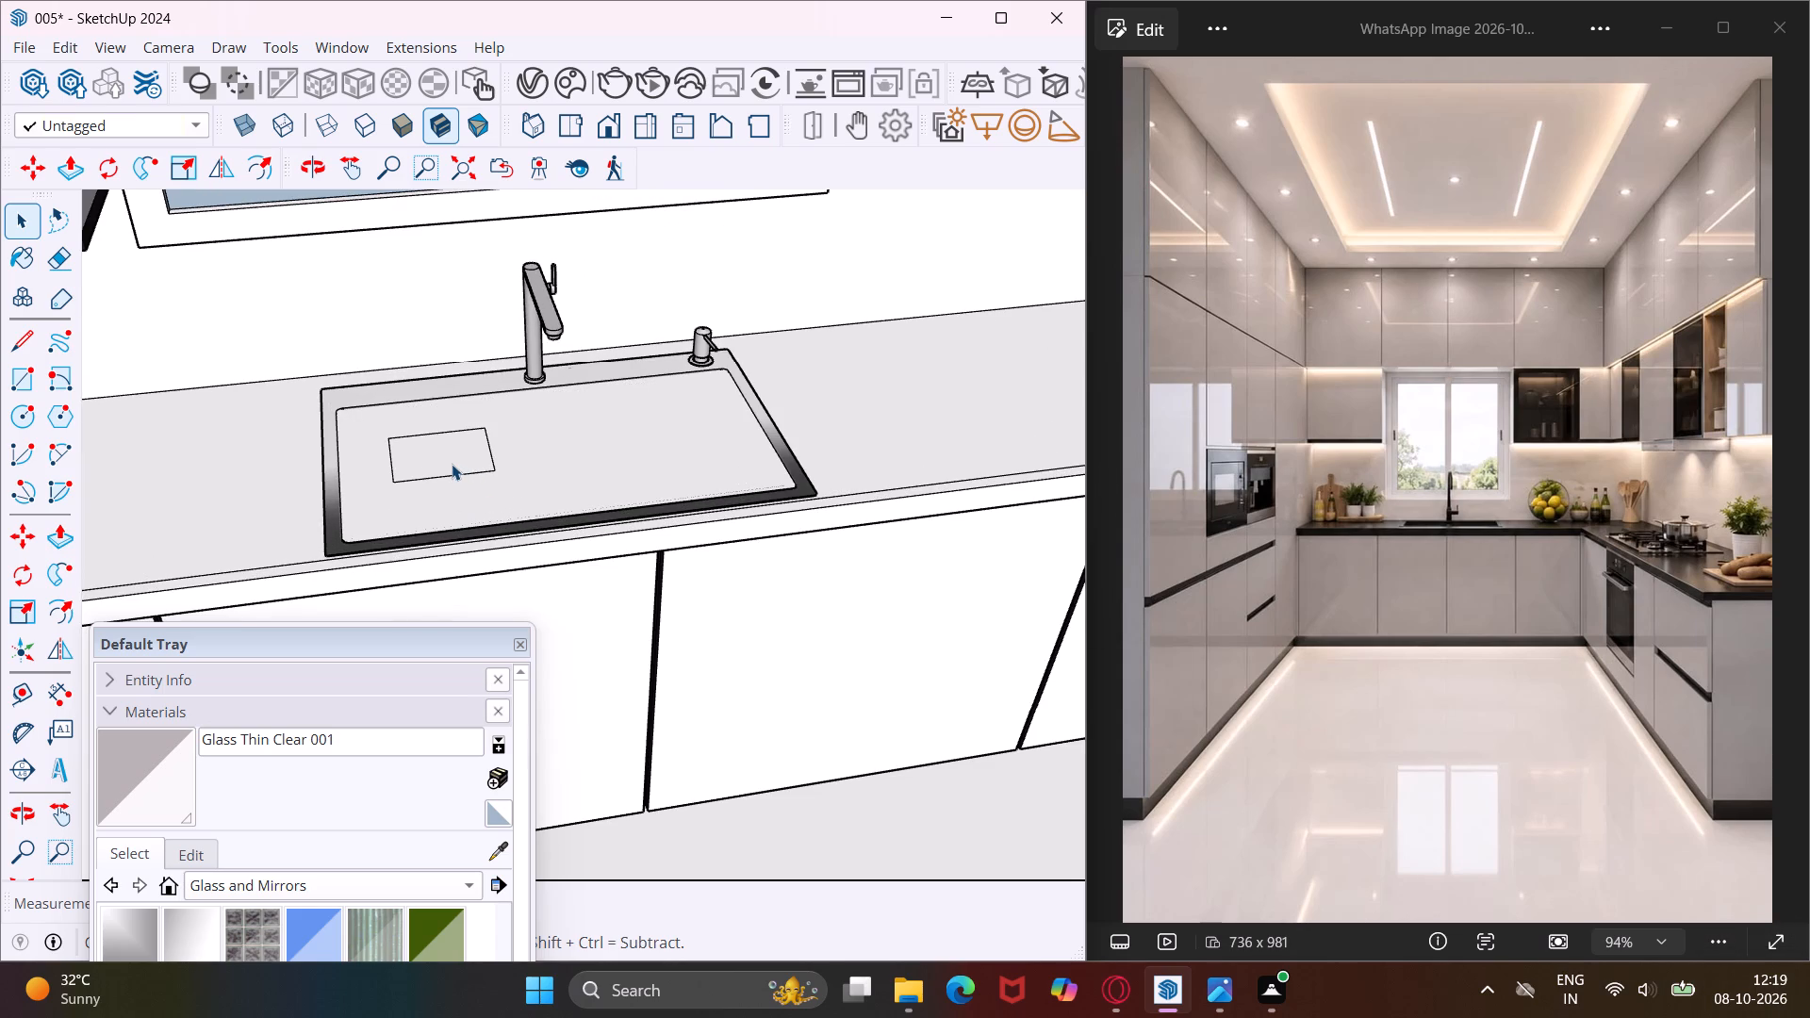
key("p")
left_click(452, 464)
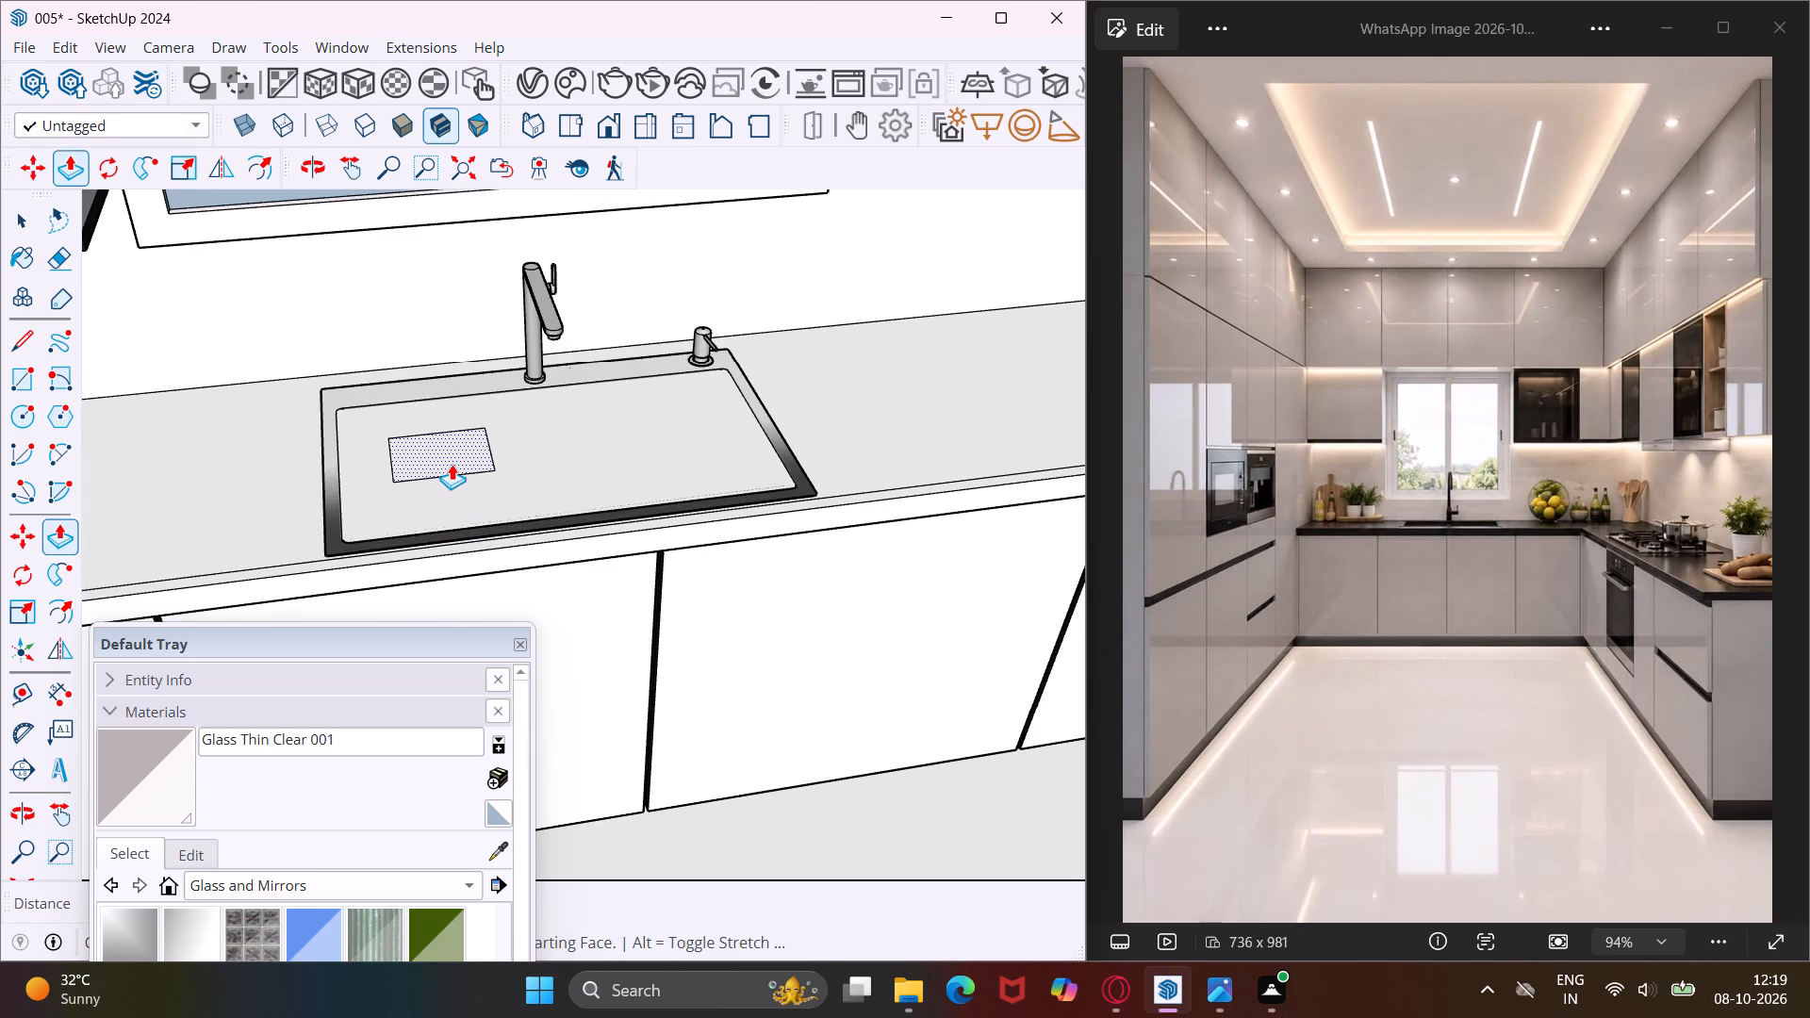
left_click(449, 511)
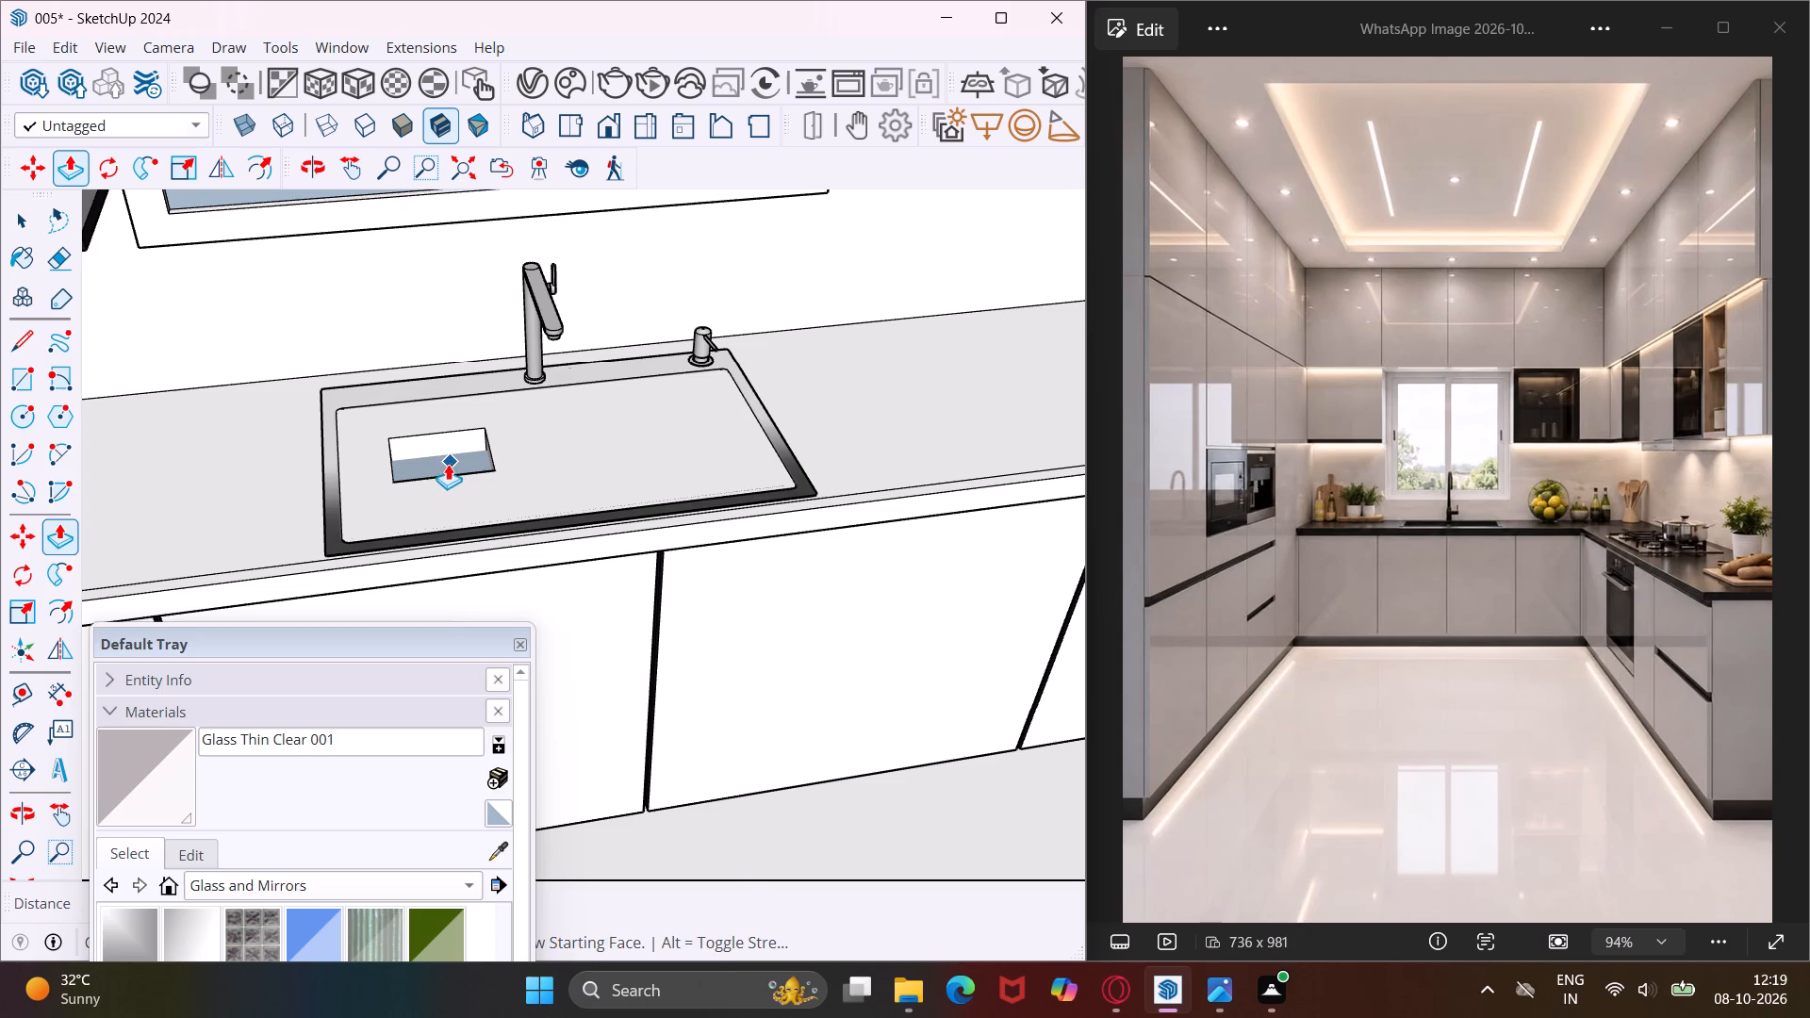
scroll(436, 461, "up", 8)
key("space")
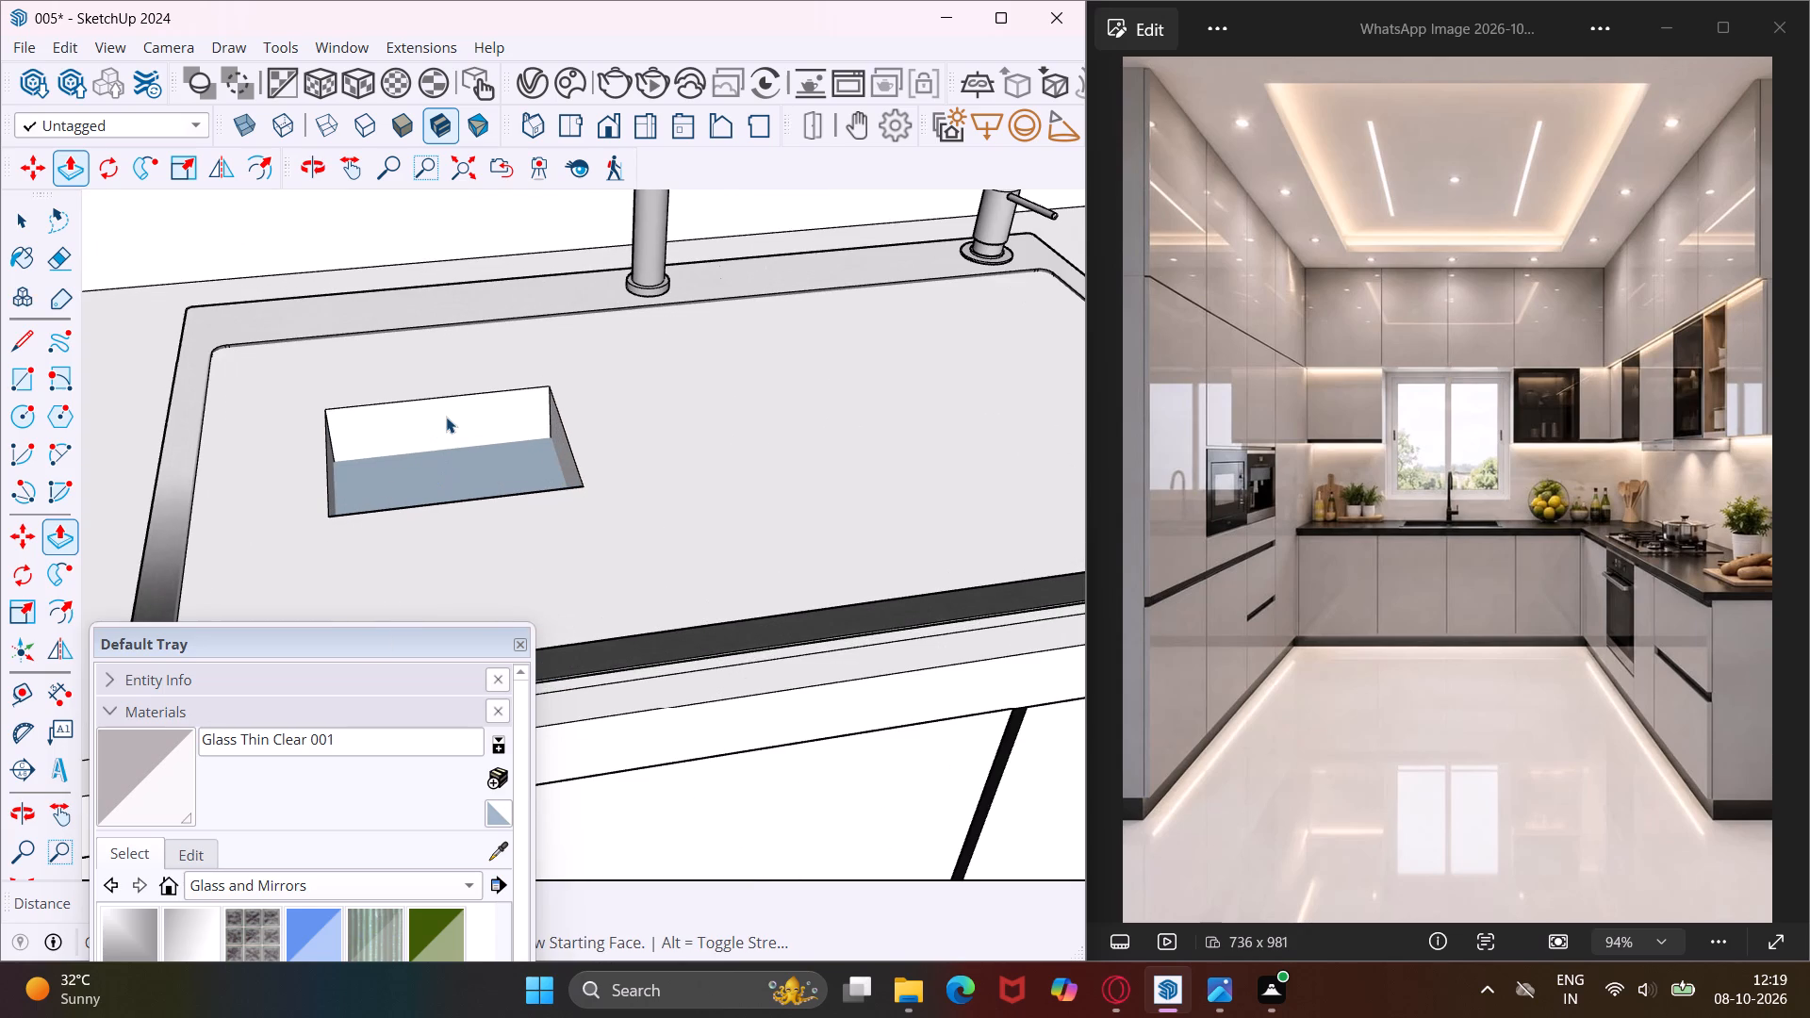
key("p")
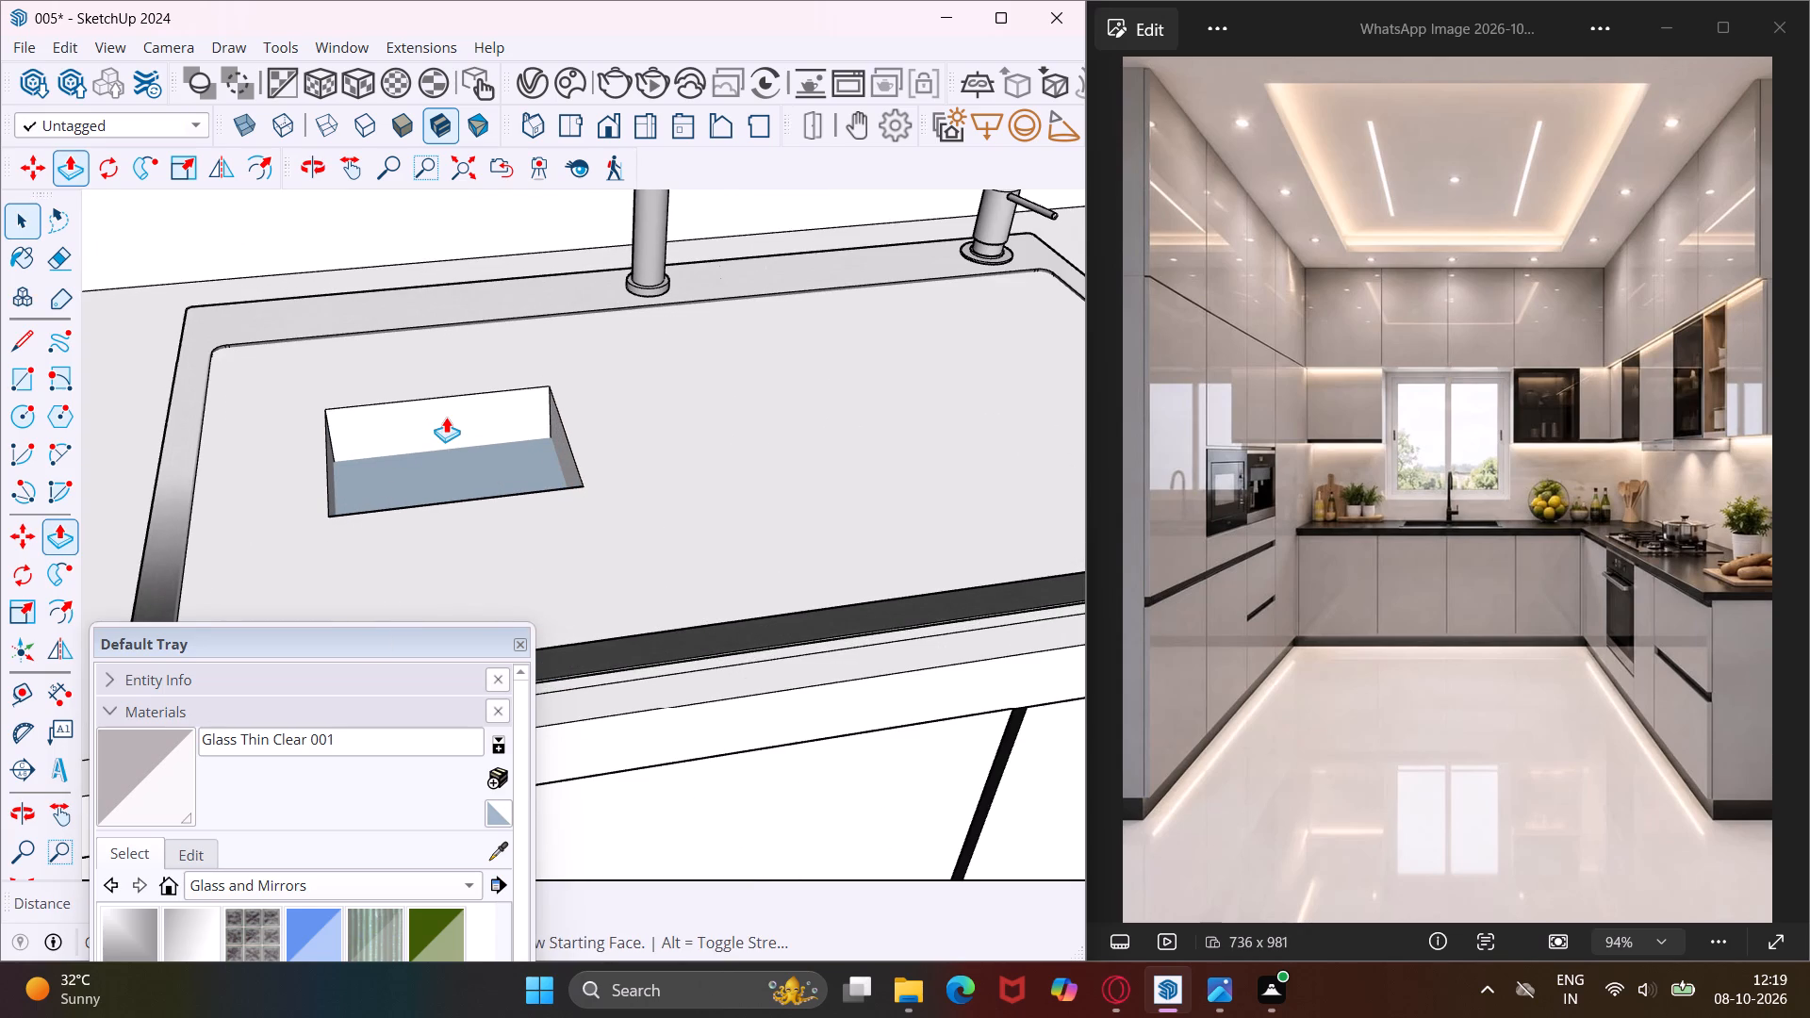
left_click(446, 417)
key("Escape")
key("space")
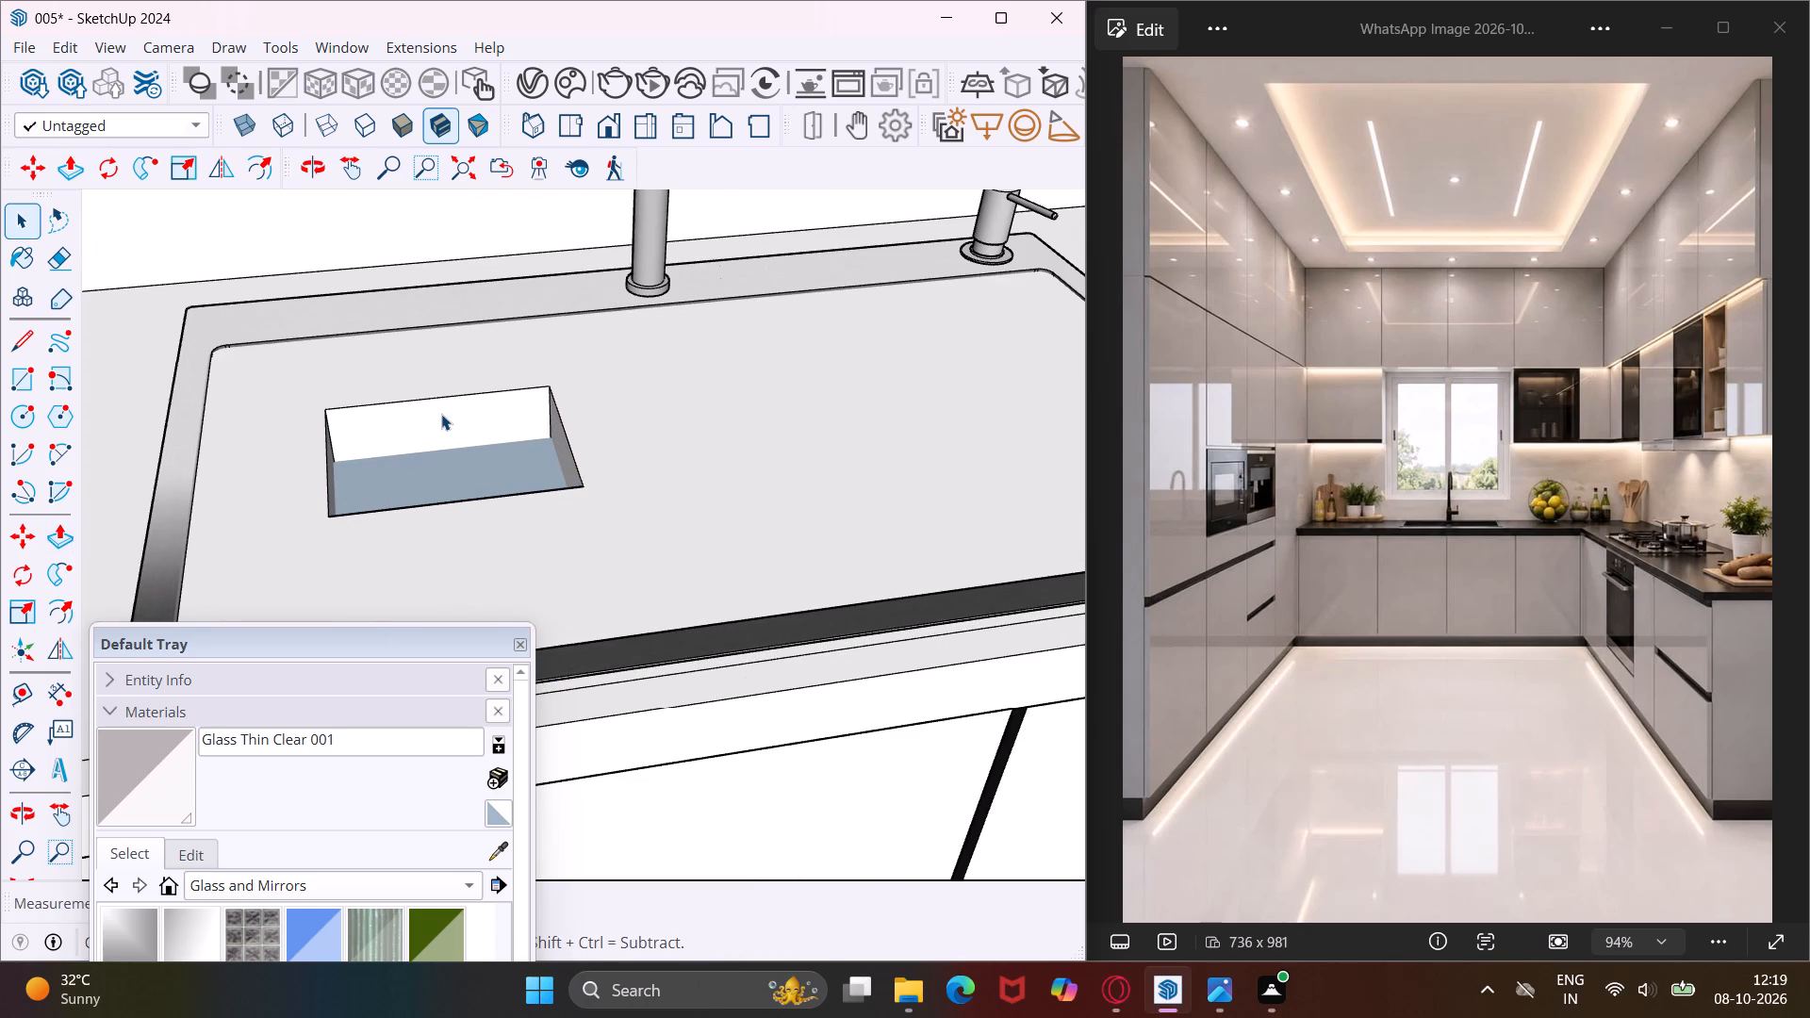
Push the recess's back wall out to the sink's rear inner edge, on the tap side.
left_click(441, 417)
key("p")
left_click(441, 417)
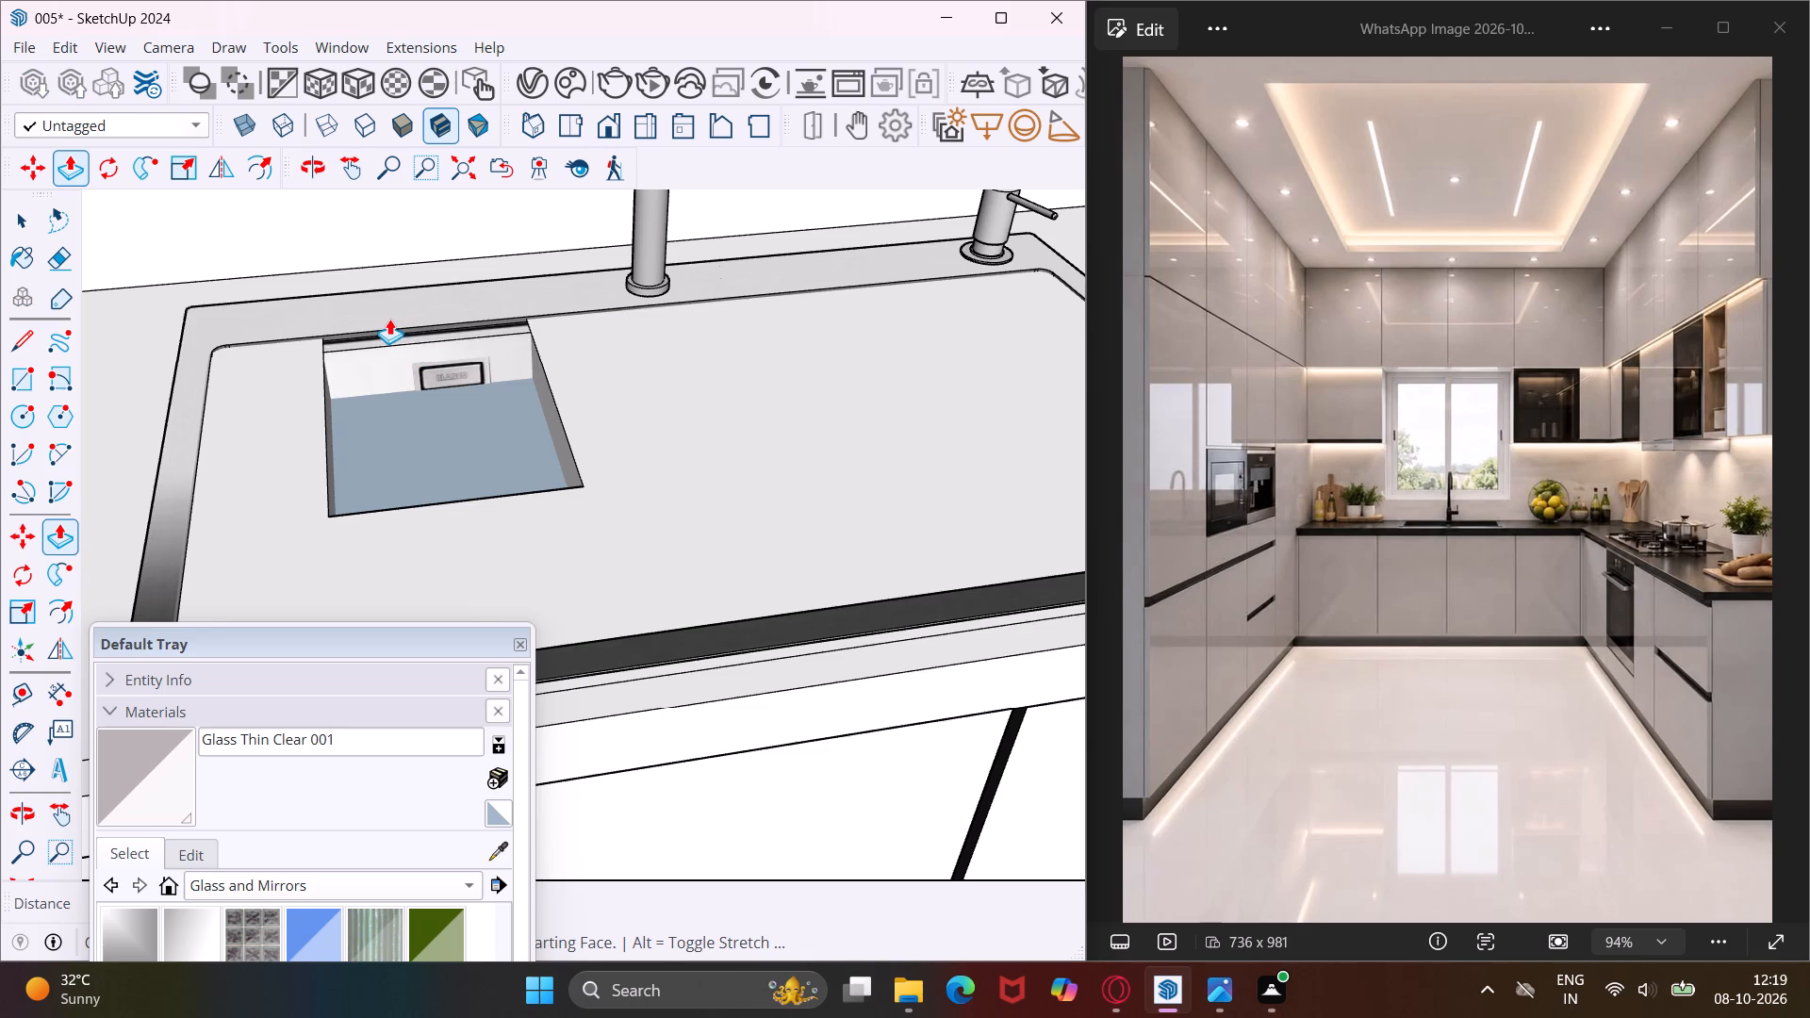
middle_click_drag(389, 319, 488, 428)
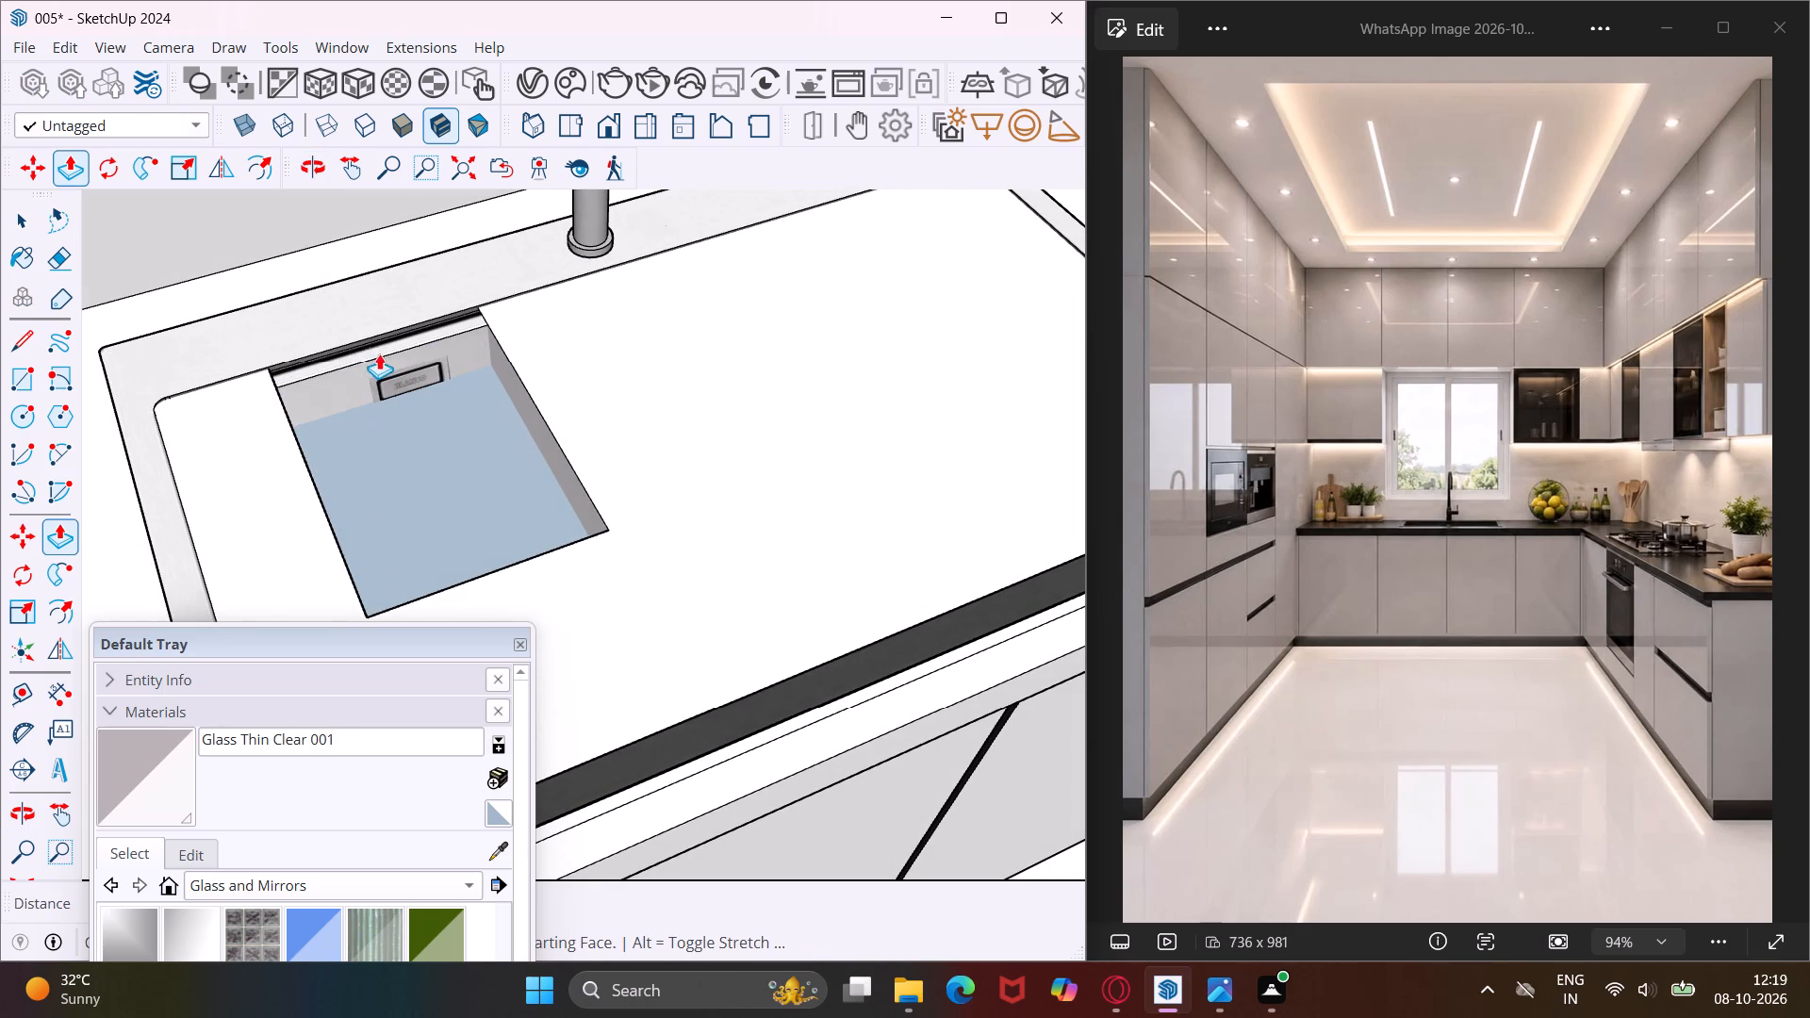
left_click(360, 334)
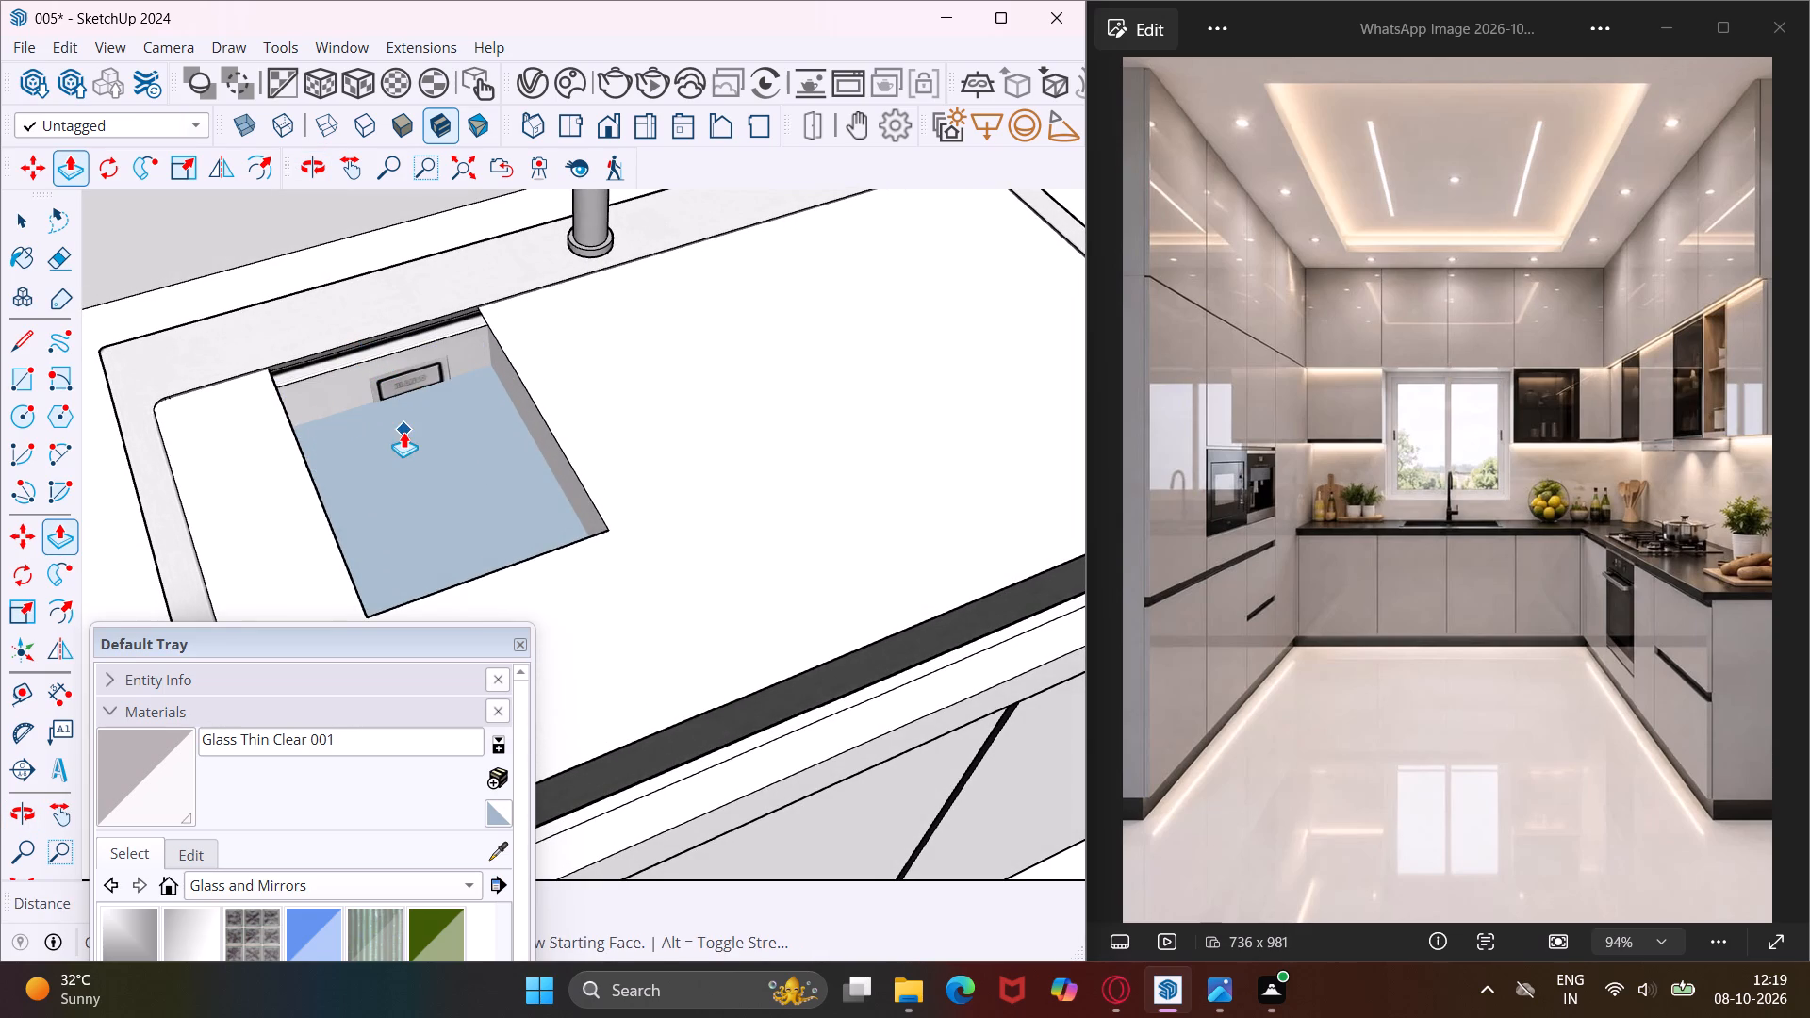
Push the recess's side wall out to the sink's inner rim at the end nearer the chopping boards.
middle_click_drag(403, 432, 219, 457)
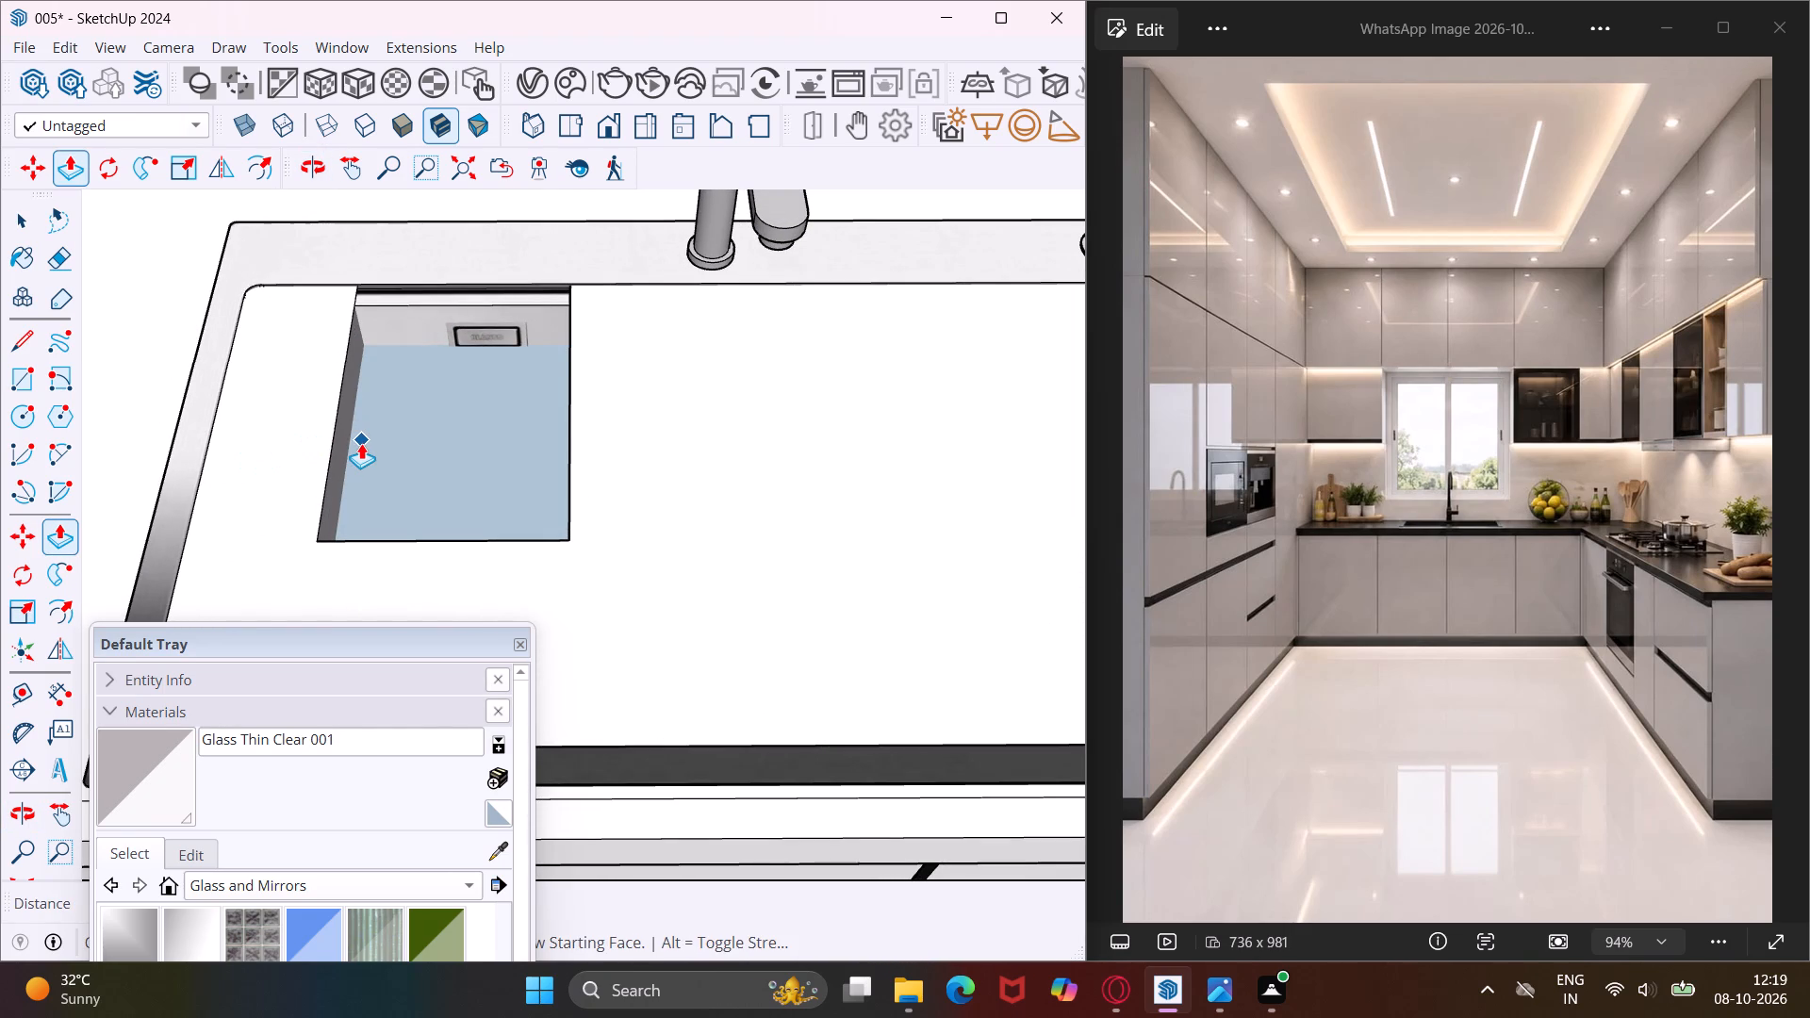
key("Escape")
left_click(345, 449)
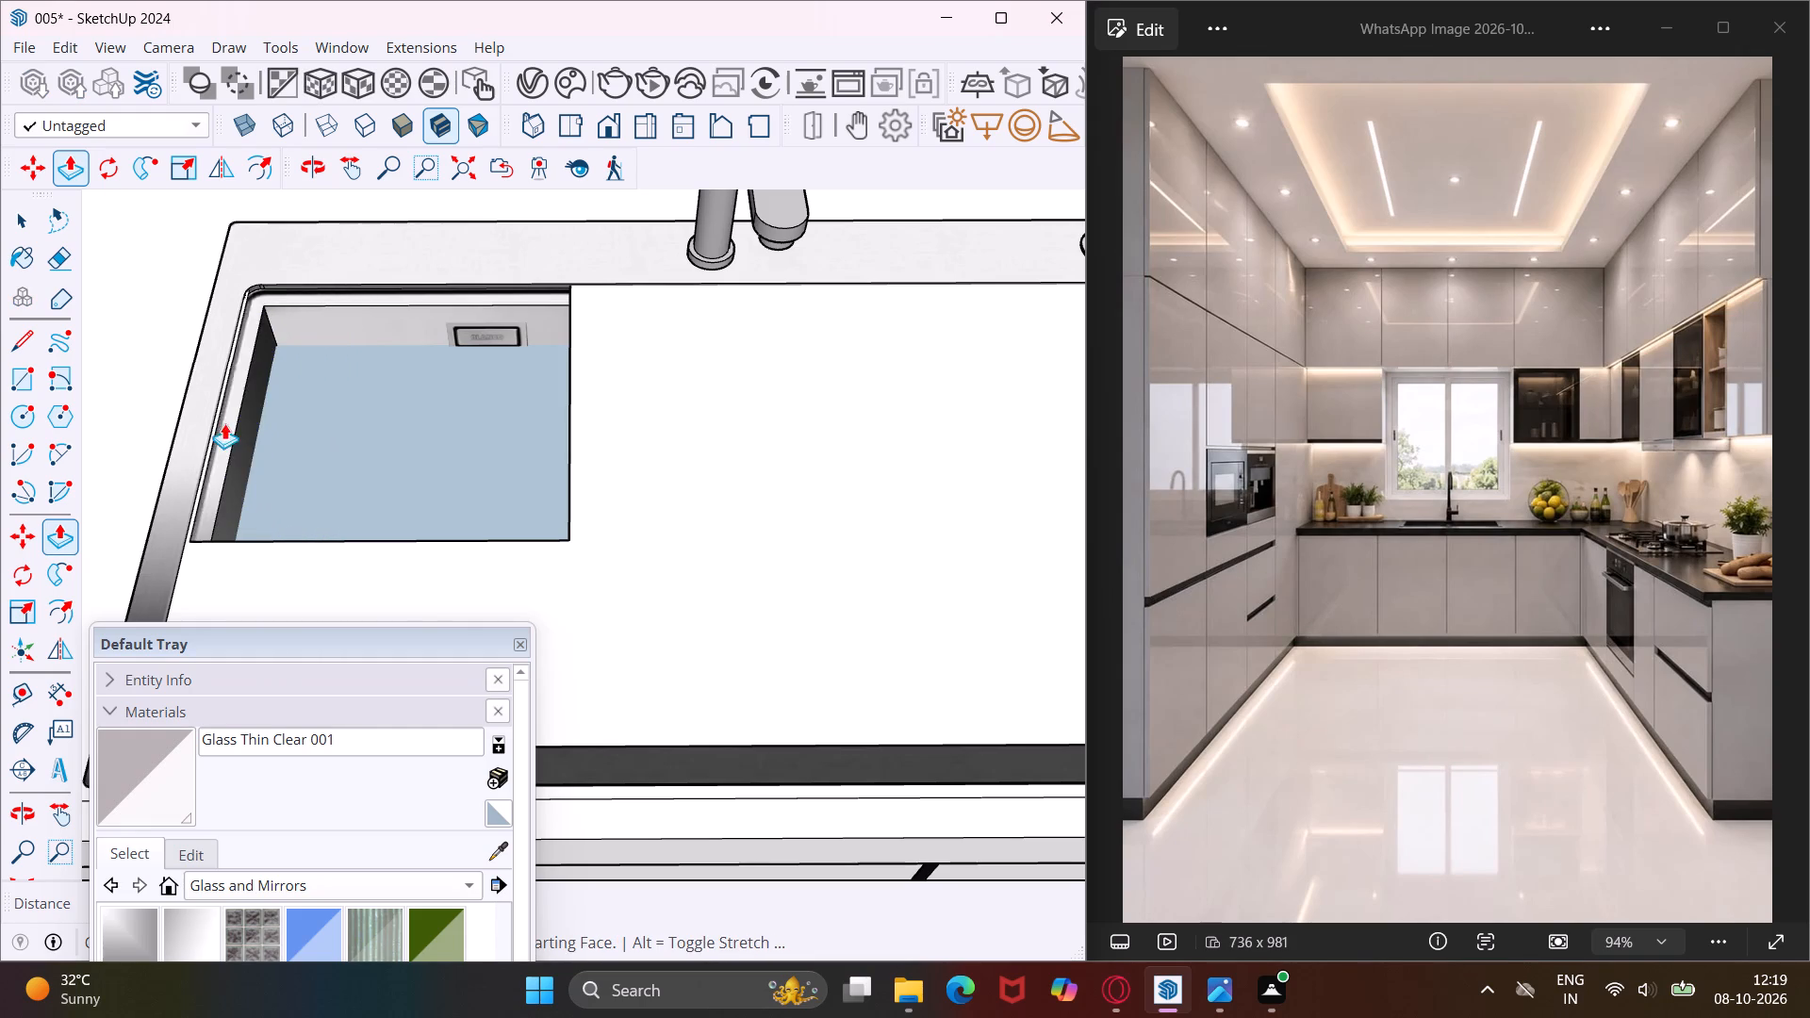
left_click(213, 423)
Push the recess's opposite side wall across both bowls to the sink's inner rim at the soap dispenser end.
middle_click_drag(344, 477, 786, 508)
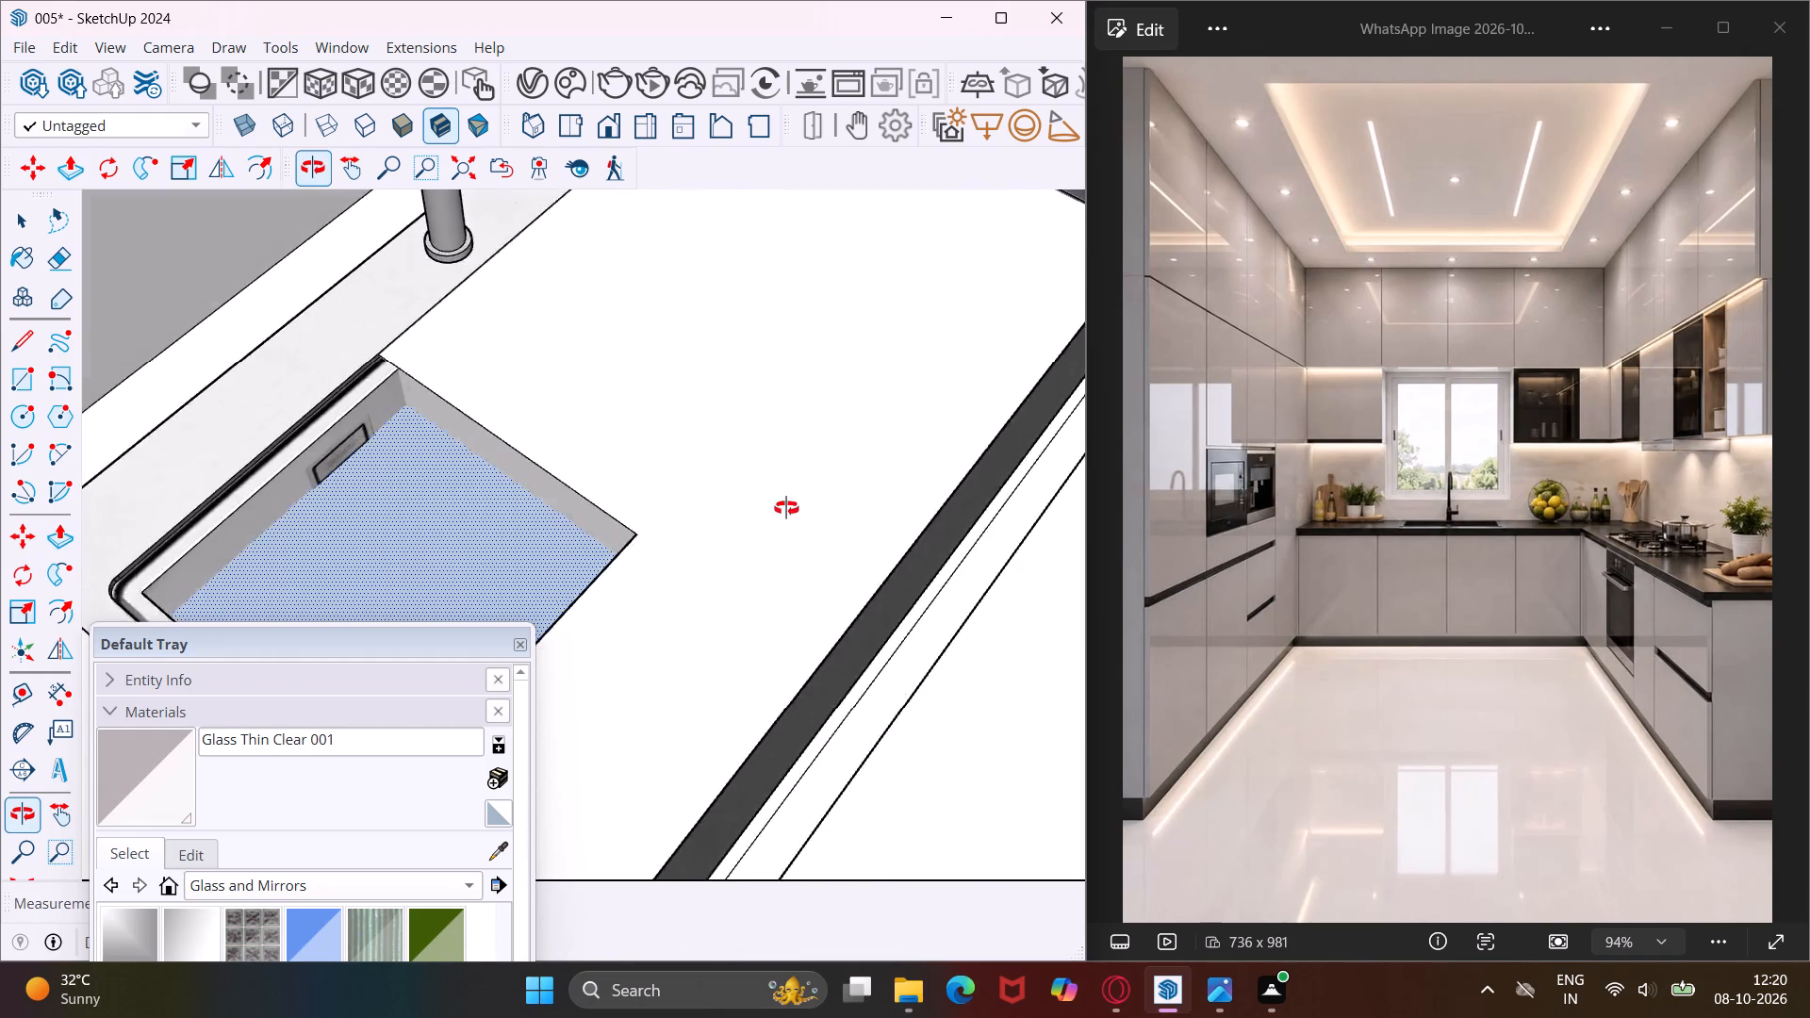
middle_click_drag(786, 508, 880, 479)
left_click(558, 493)
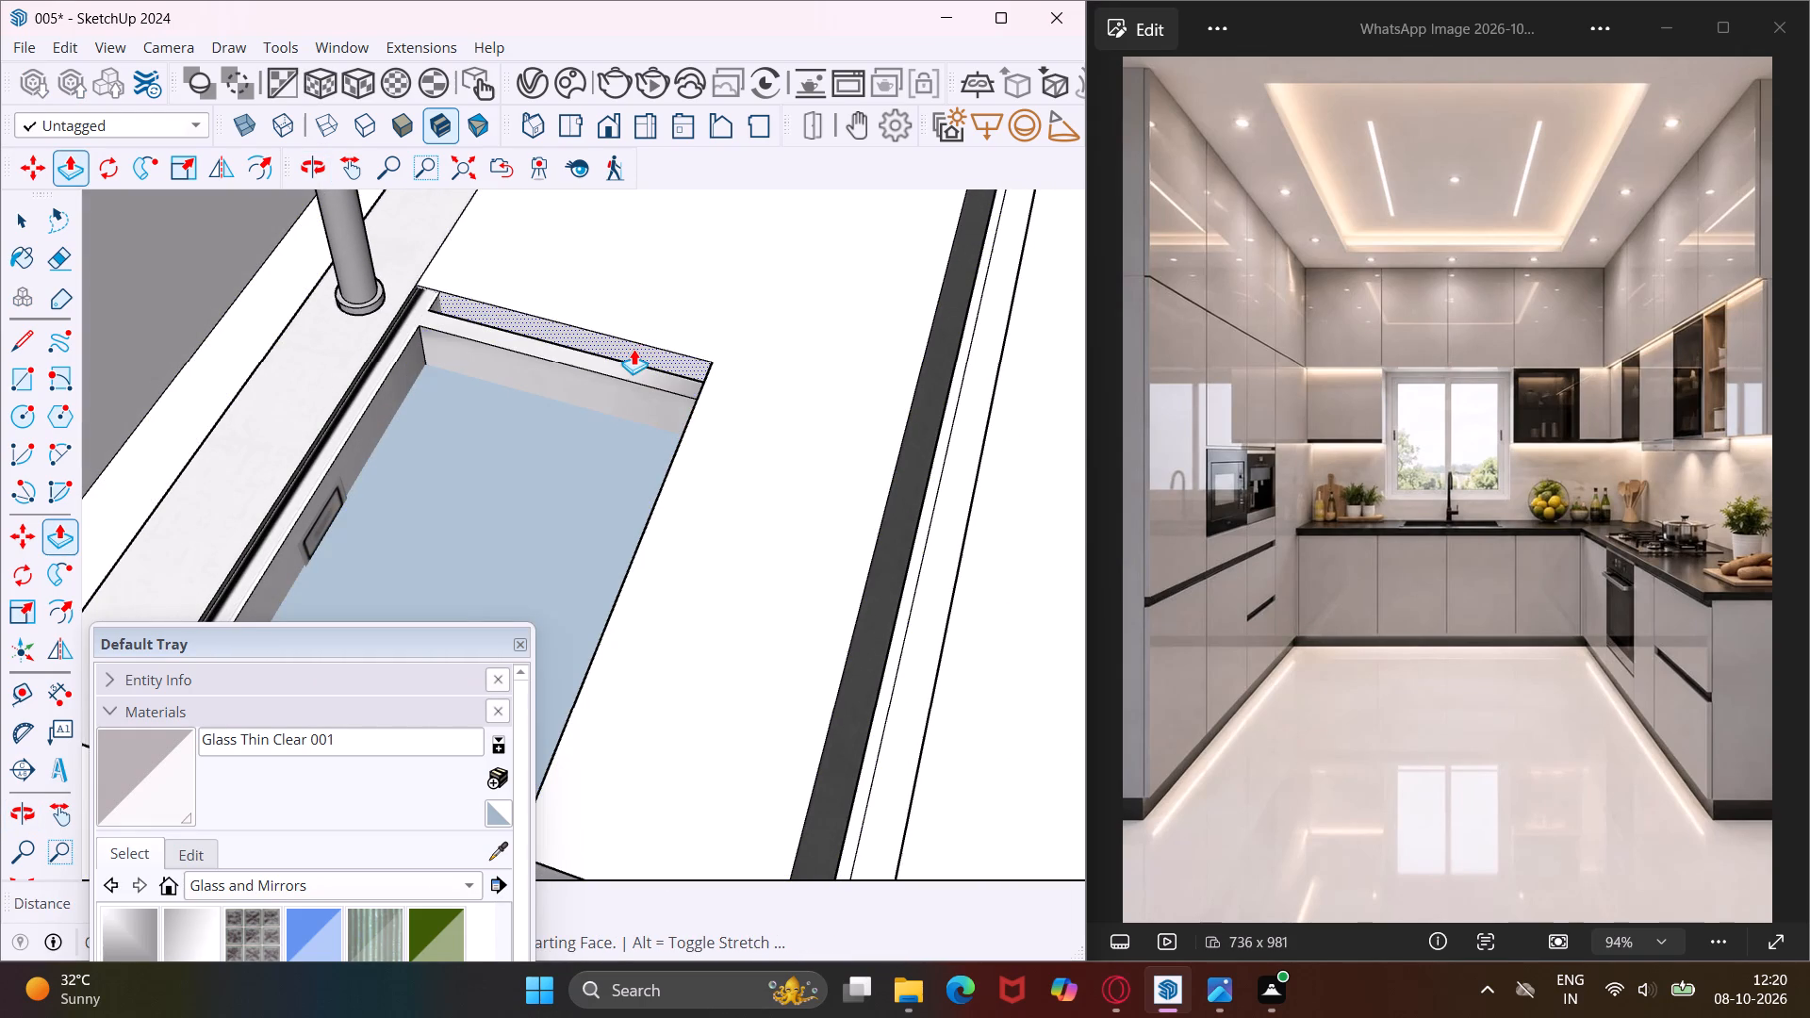
scroll(624, 365, "down", 5)
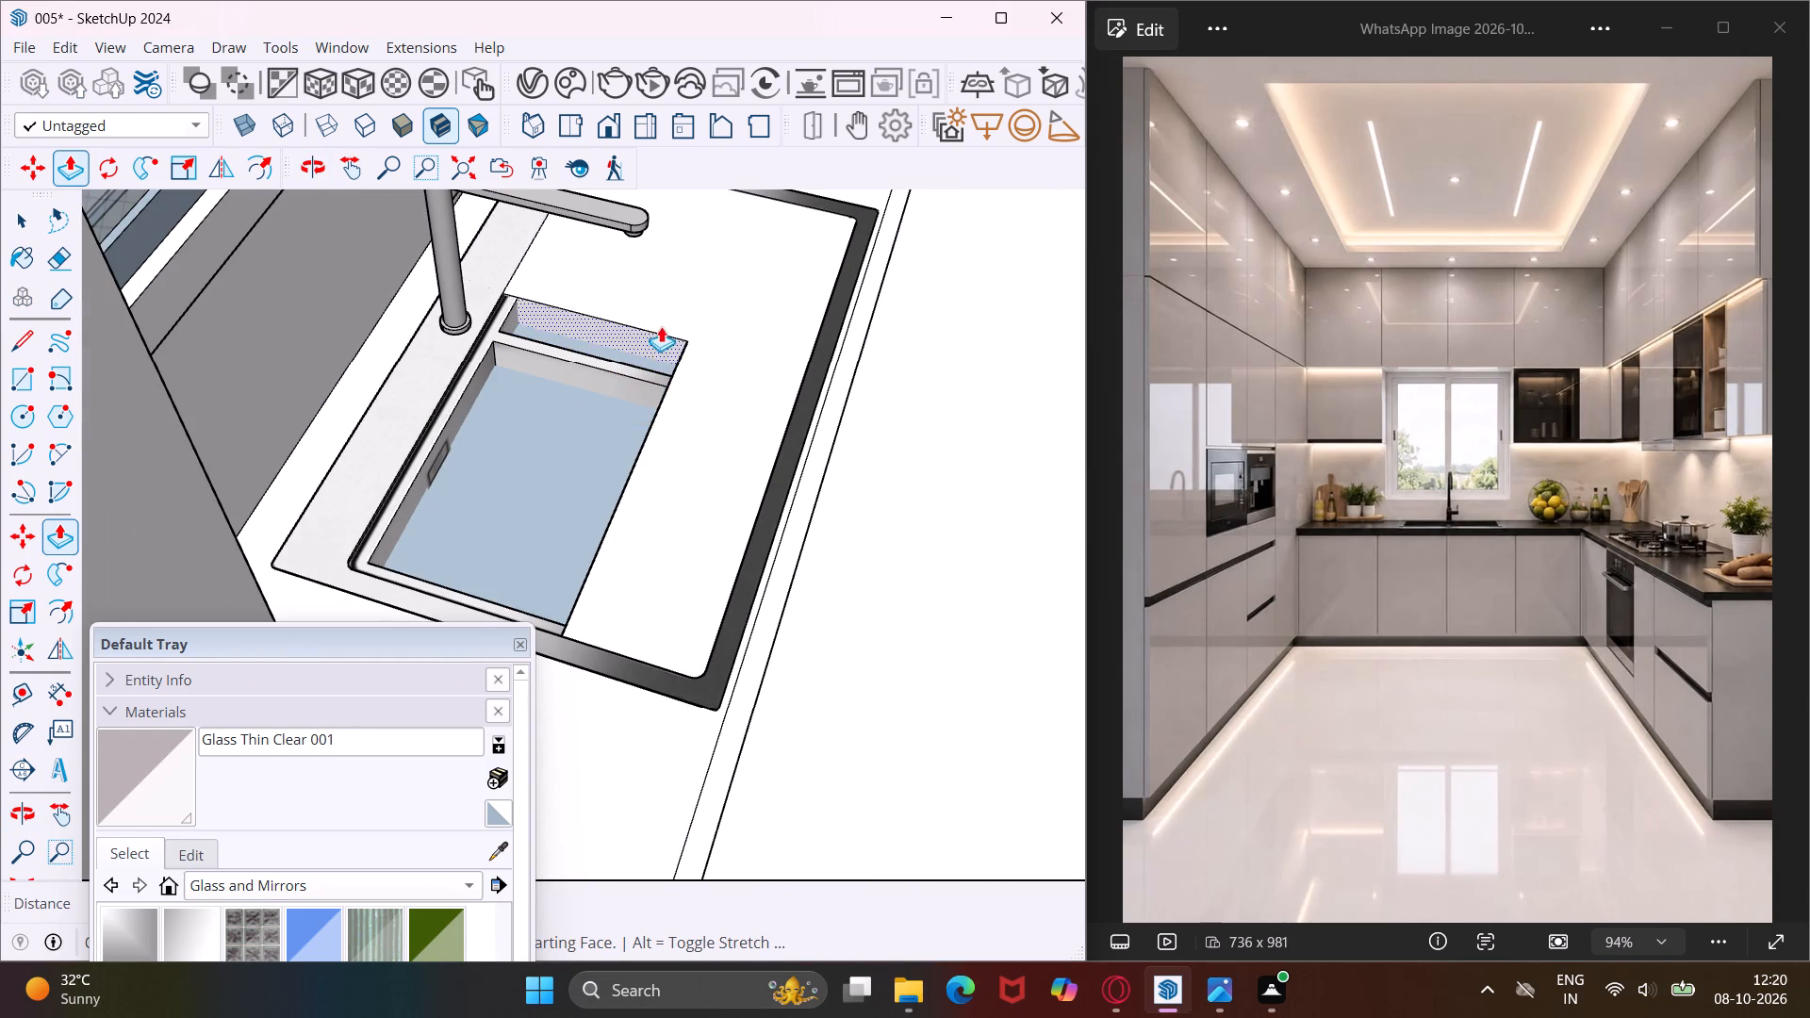
middle_click_drag(762, 207, 716, 231)
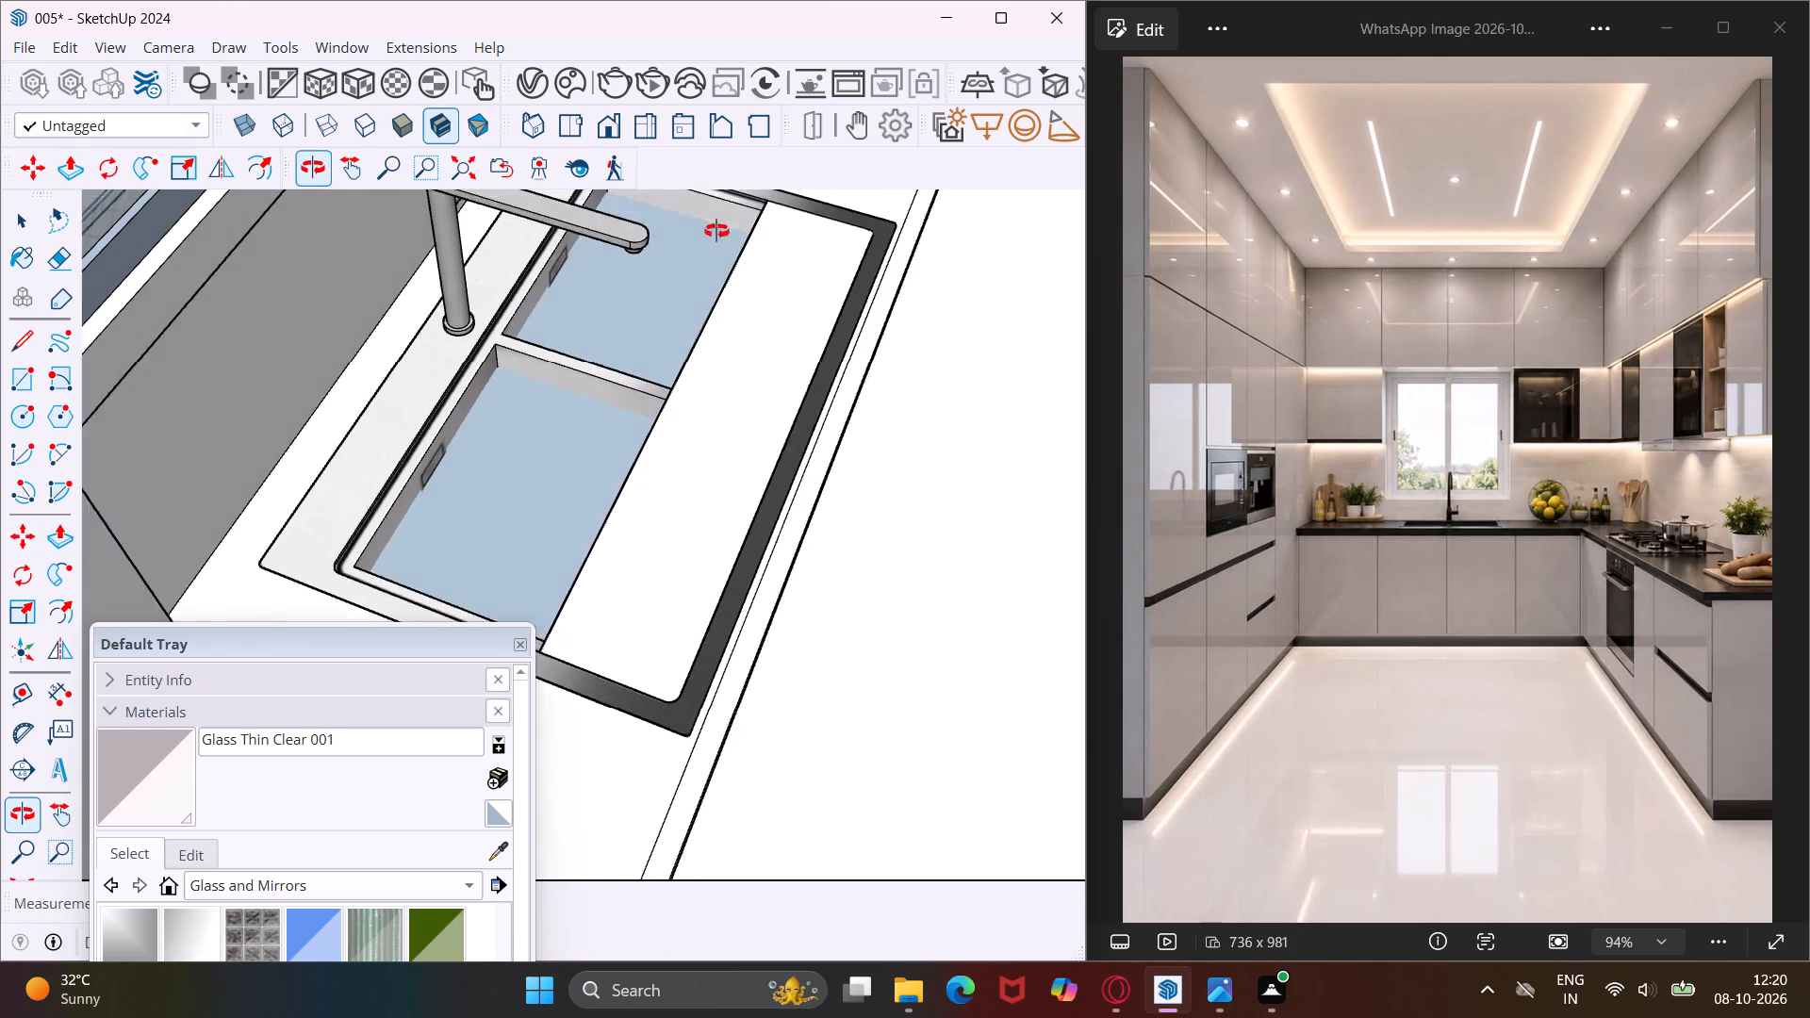
middle_click_drag(716, 231, 480, 288)
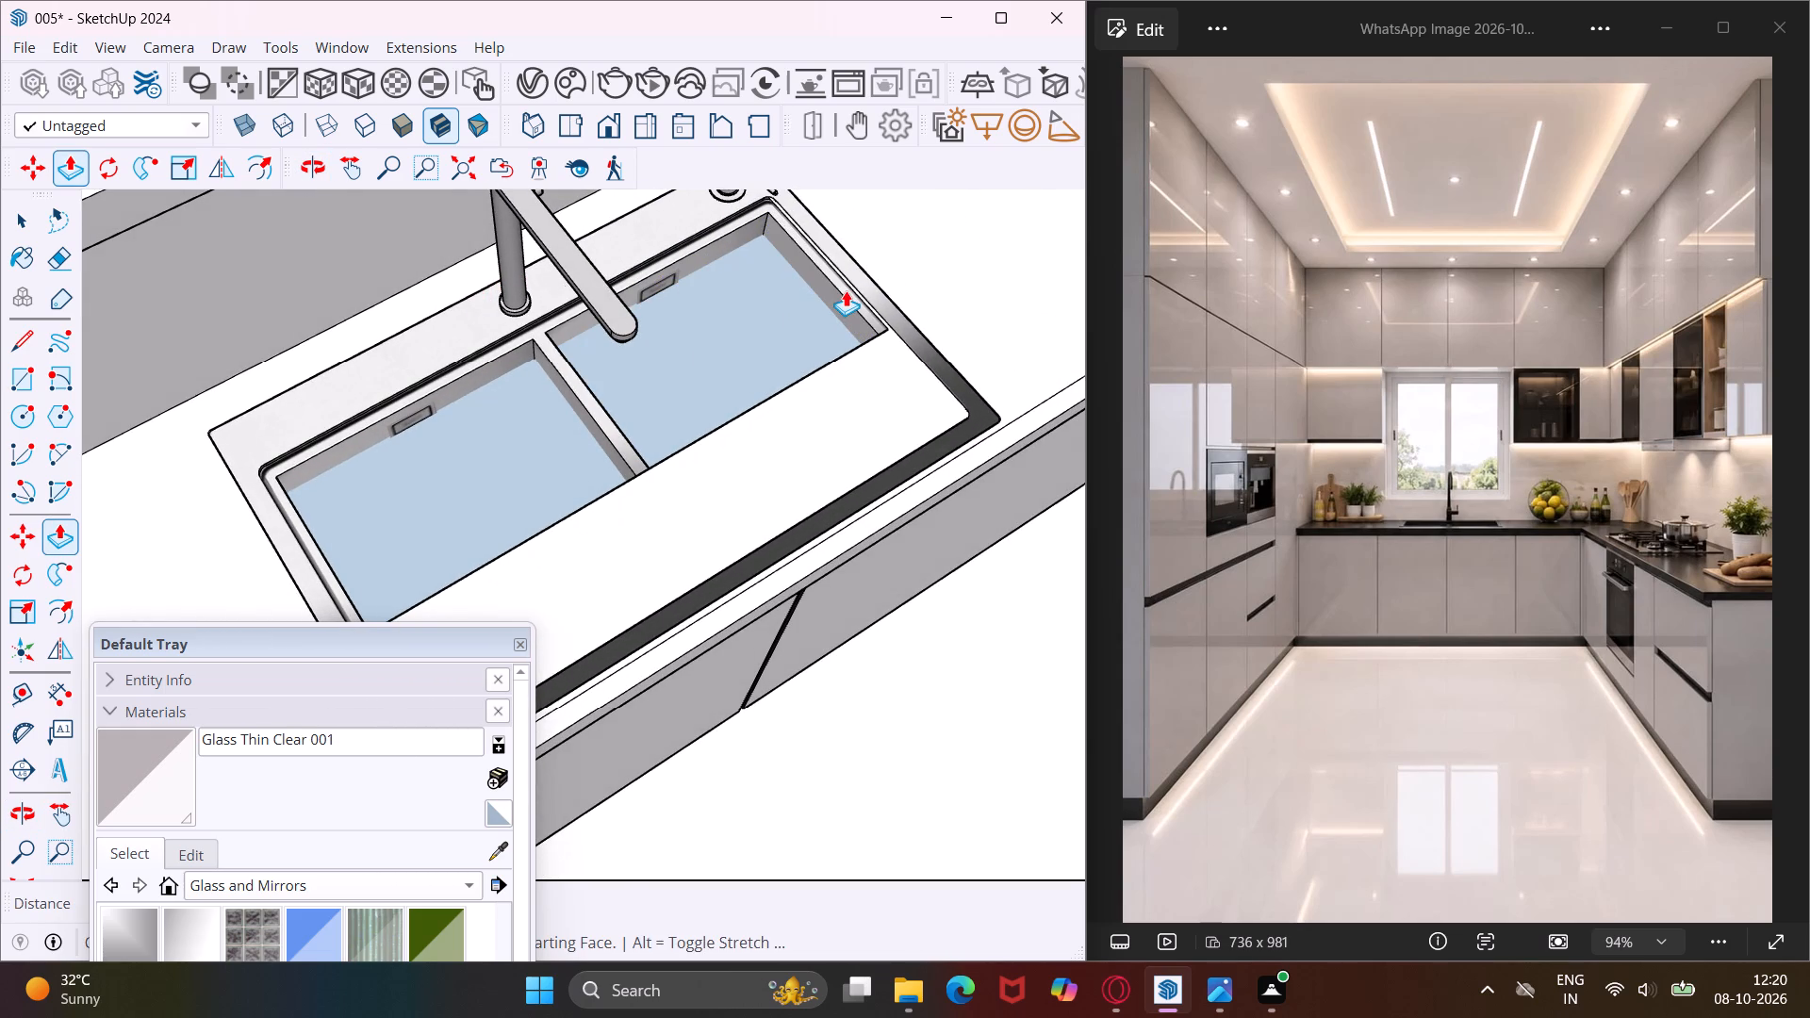
left_click(846, 290)
Push the recess's front wall out to the sink's front inner edge, clearing the worktop face from both bowls.
middle_click_drag(720, 365, 959, 335)
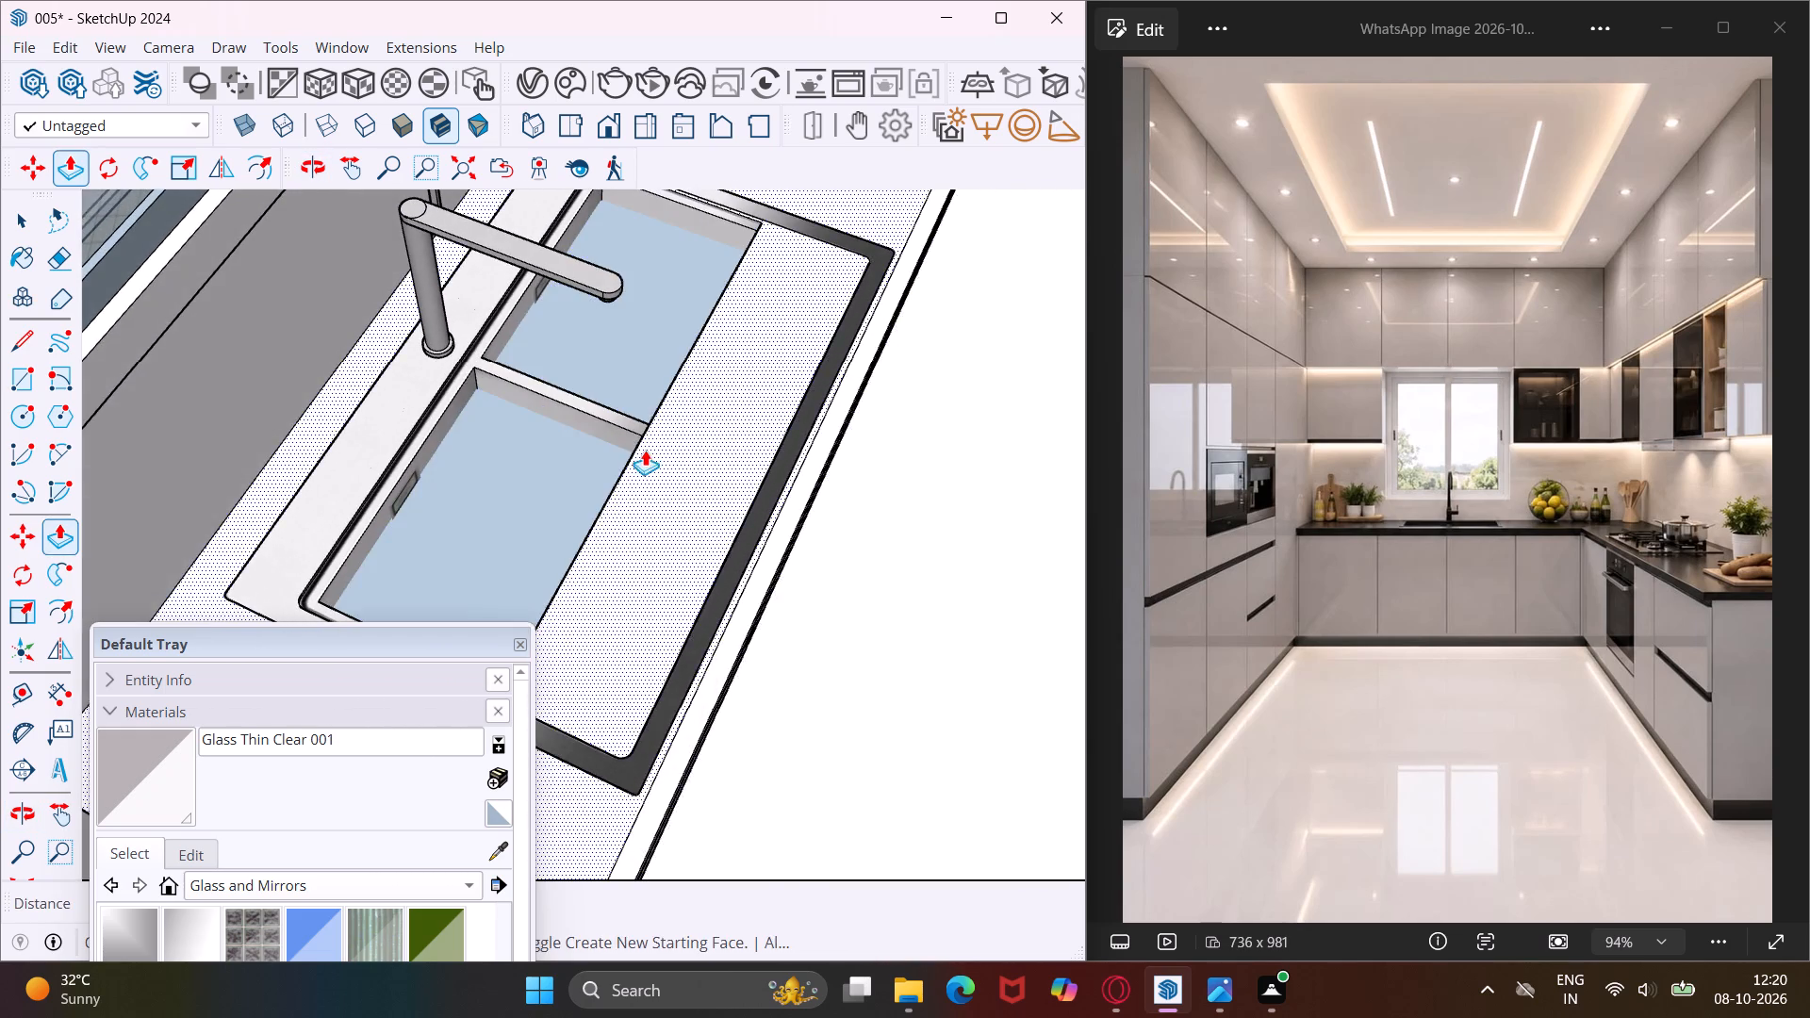
middle_click_drag(645, 450, 889, 395)
middle_click_drag(884, 394, 557, 453)
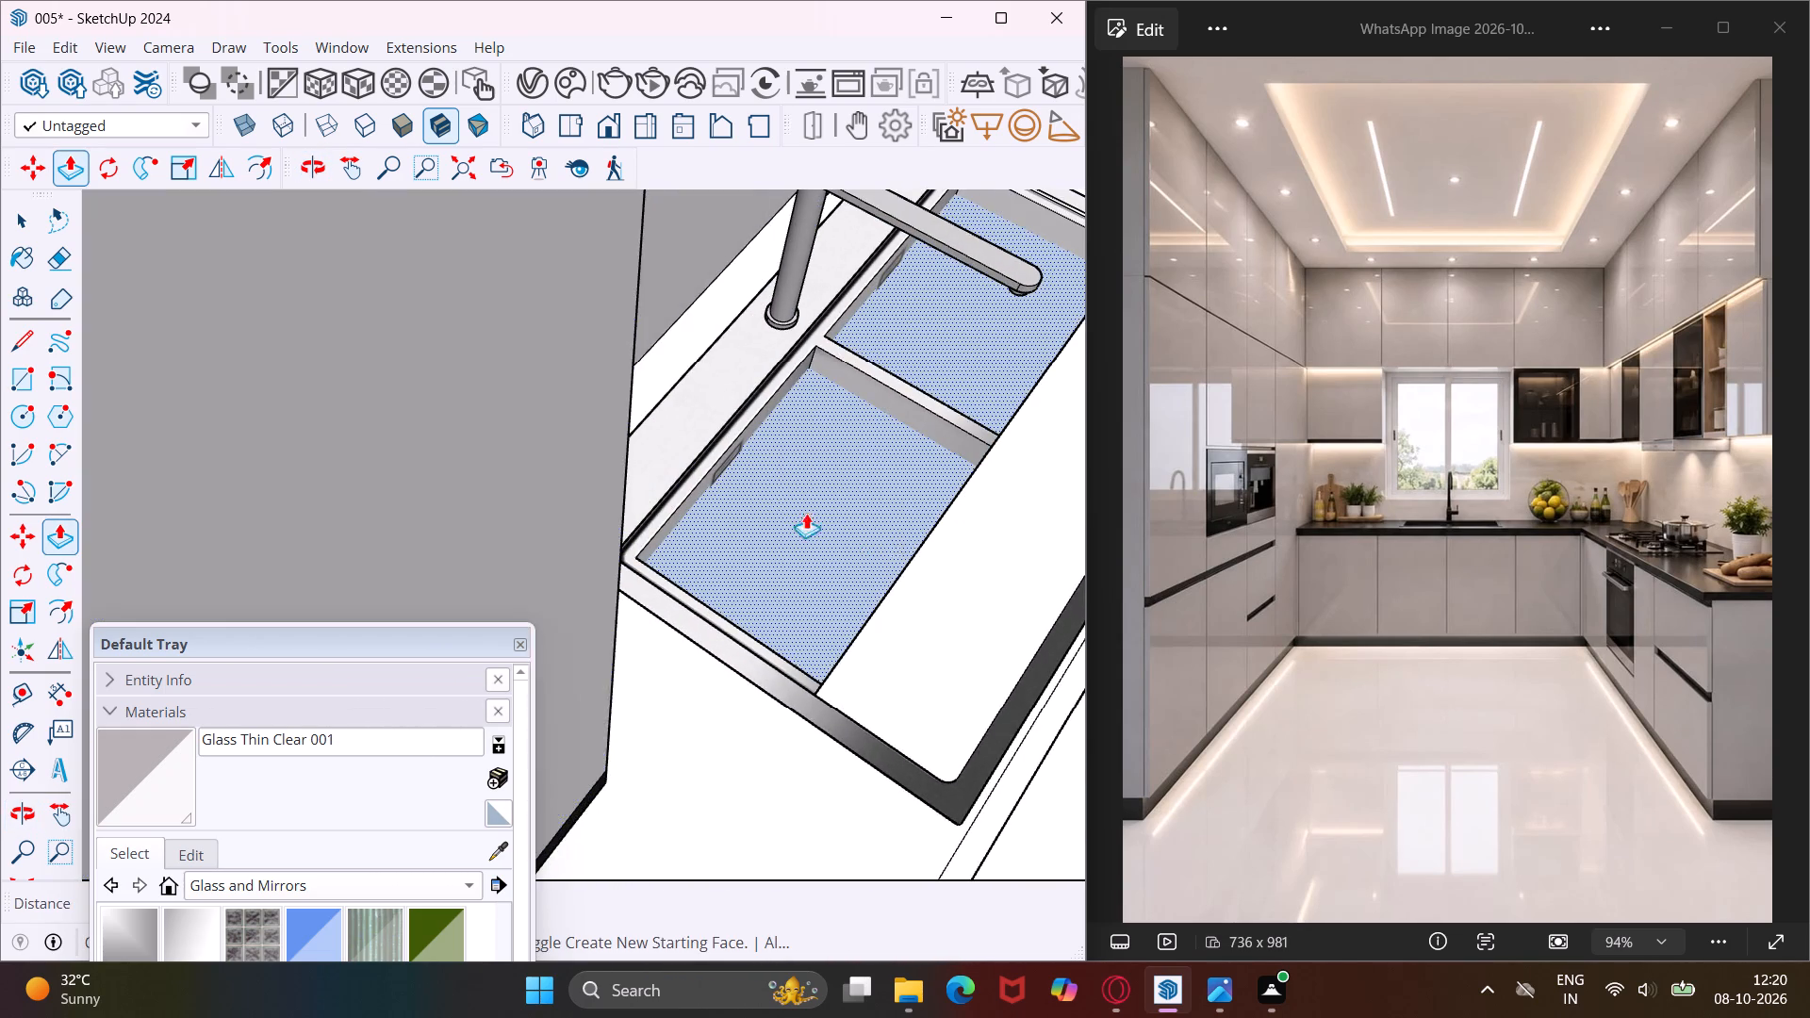
scroll(901, 528, "up", 3)
middle_click_drag(901, 528, 1012, 510)
scroll(913, 528, "up", 1)
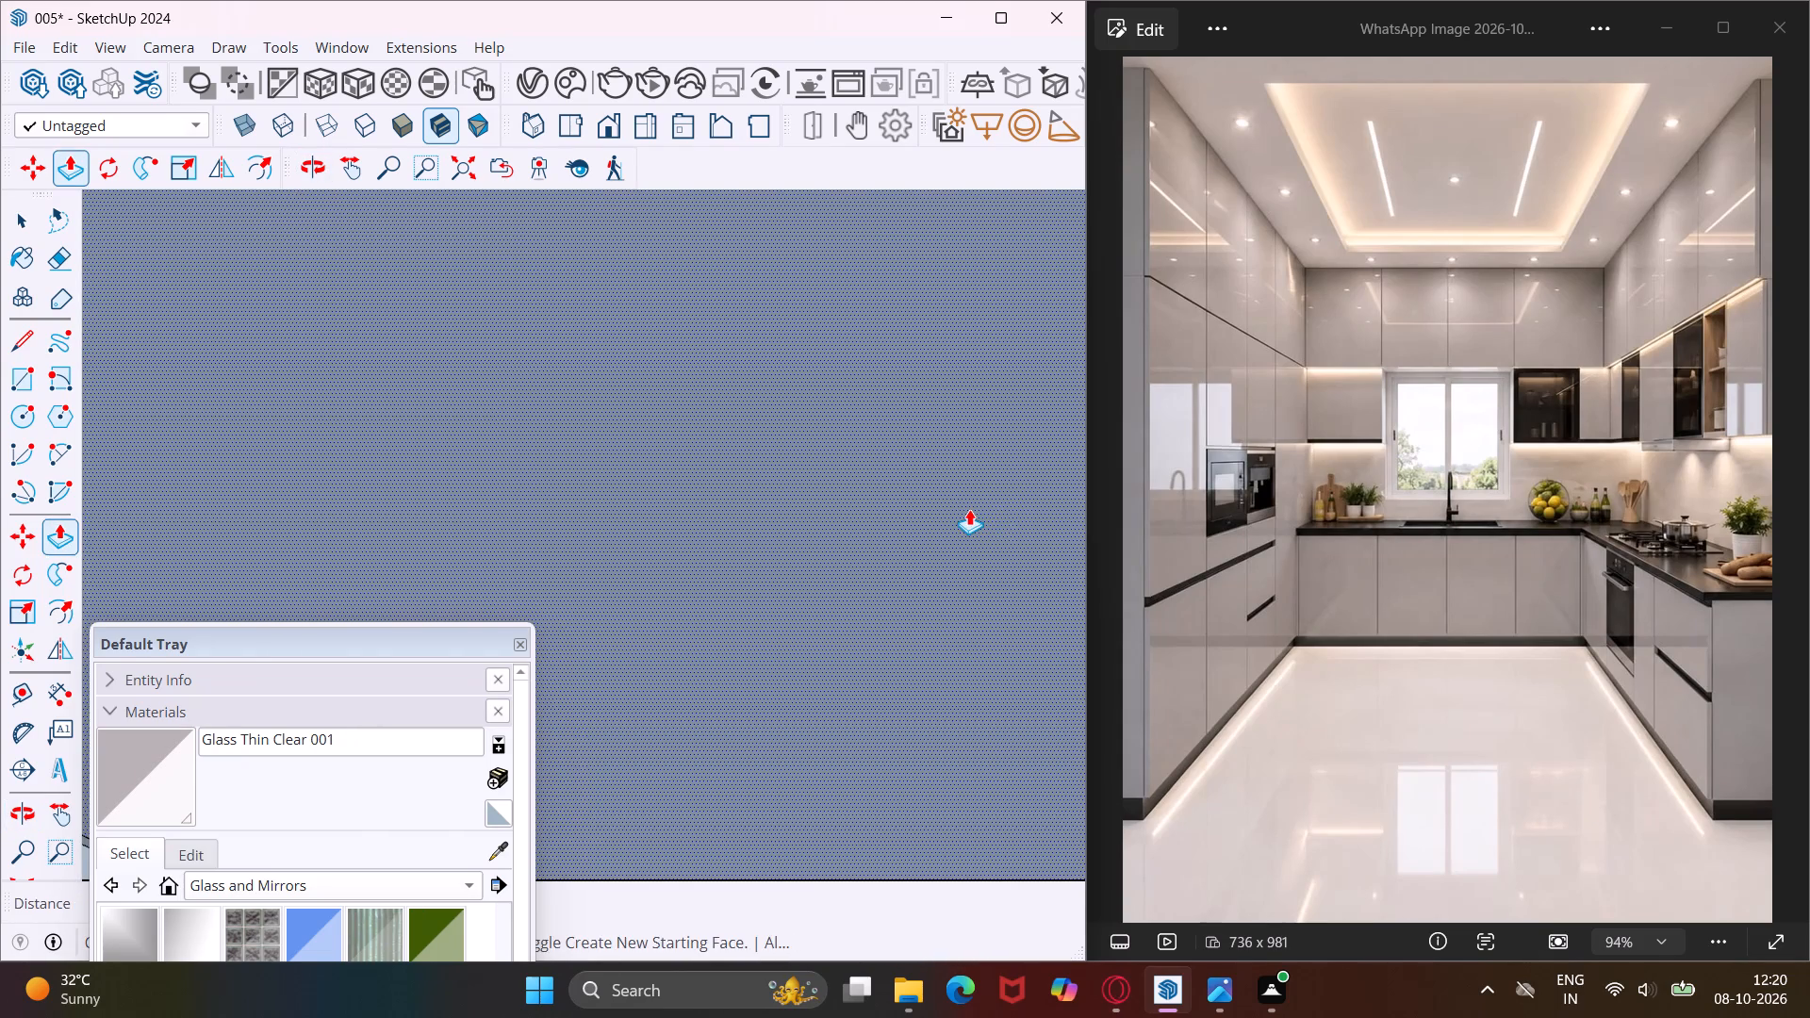
middle_click_drag(969, 509, 470, 532)
scroll(424, 529, "down", 17)
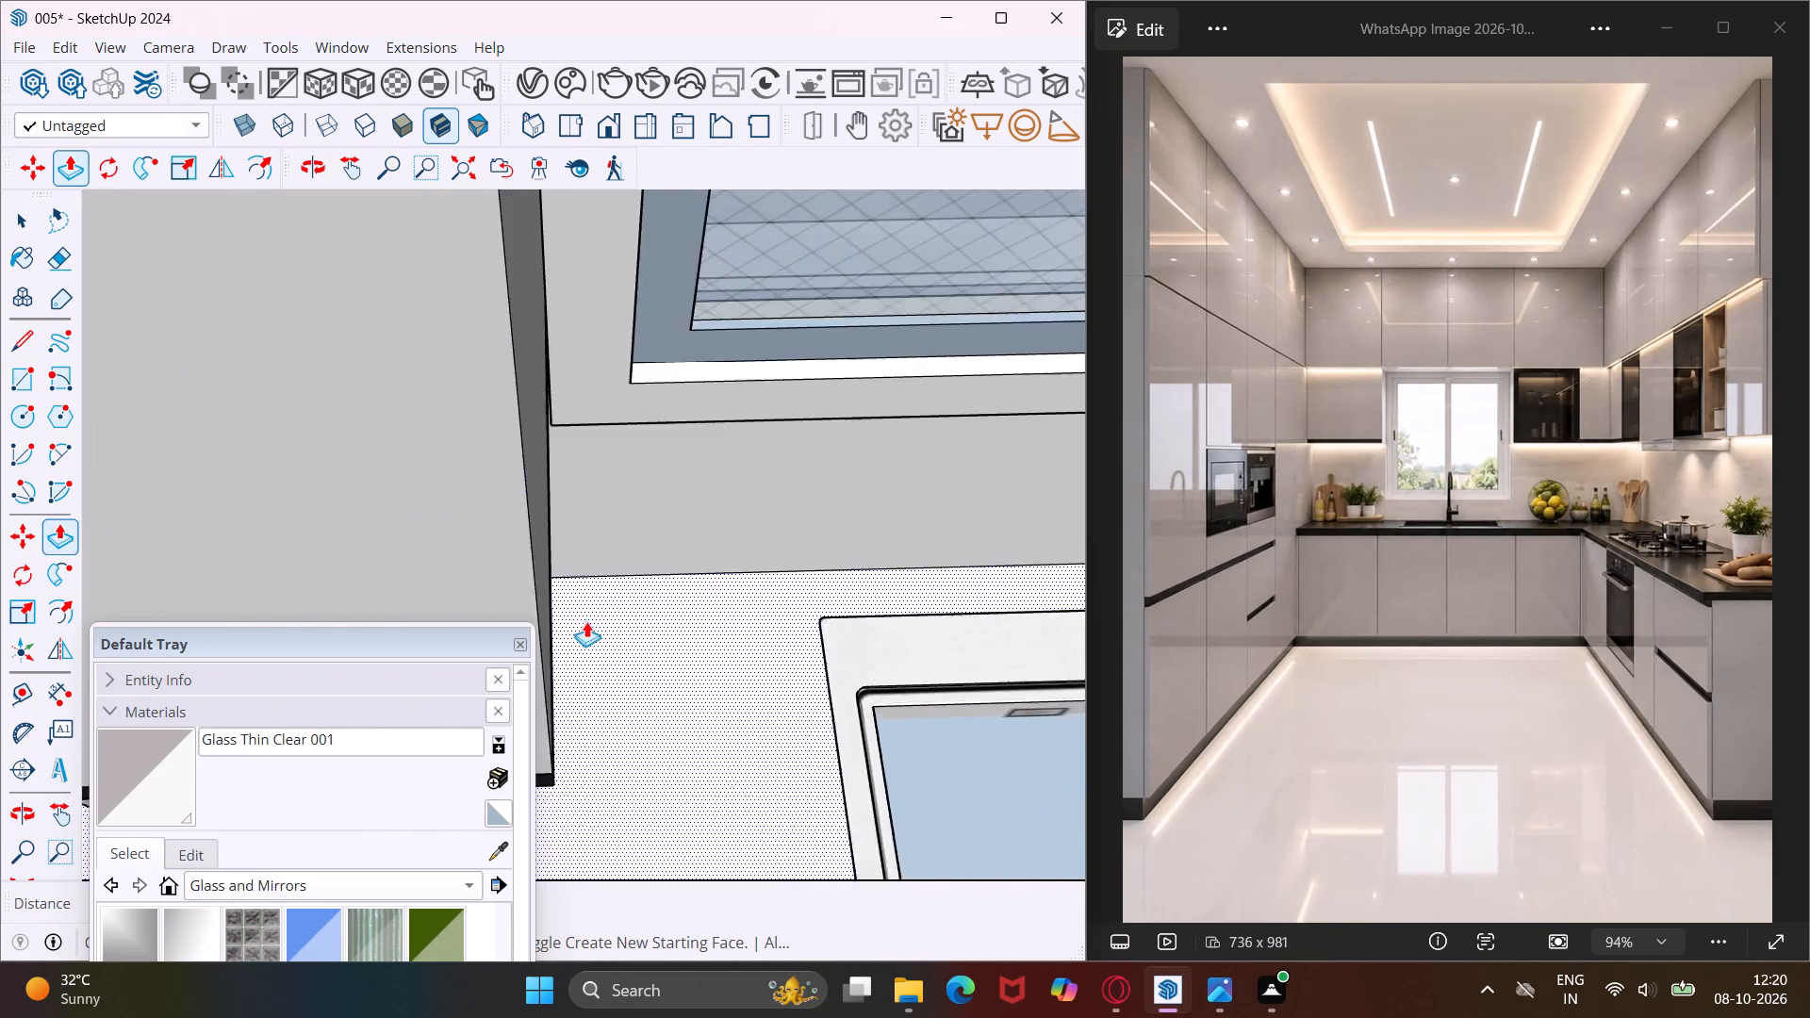
scroll(586, 621, "down", 12)
middle_click_drag(956, 714, 652, 740)
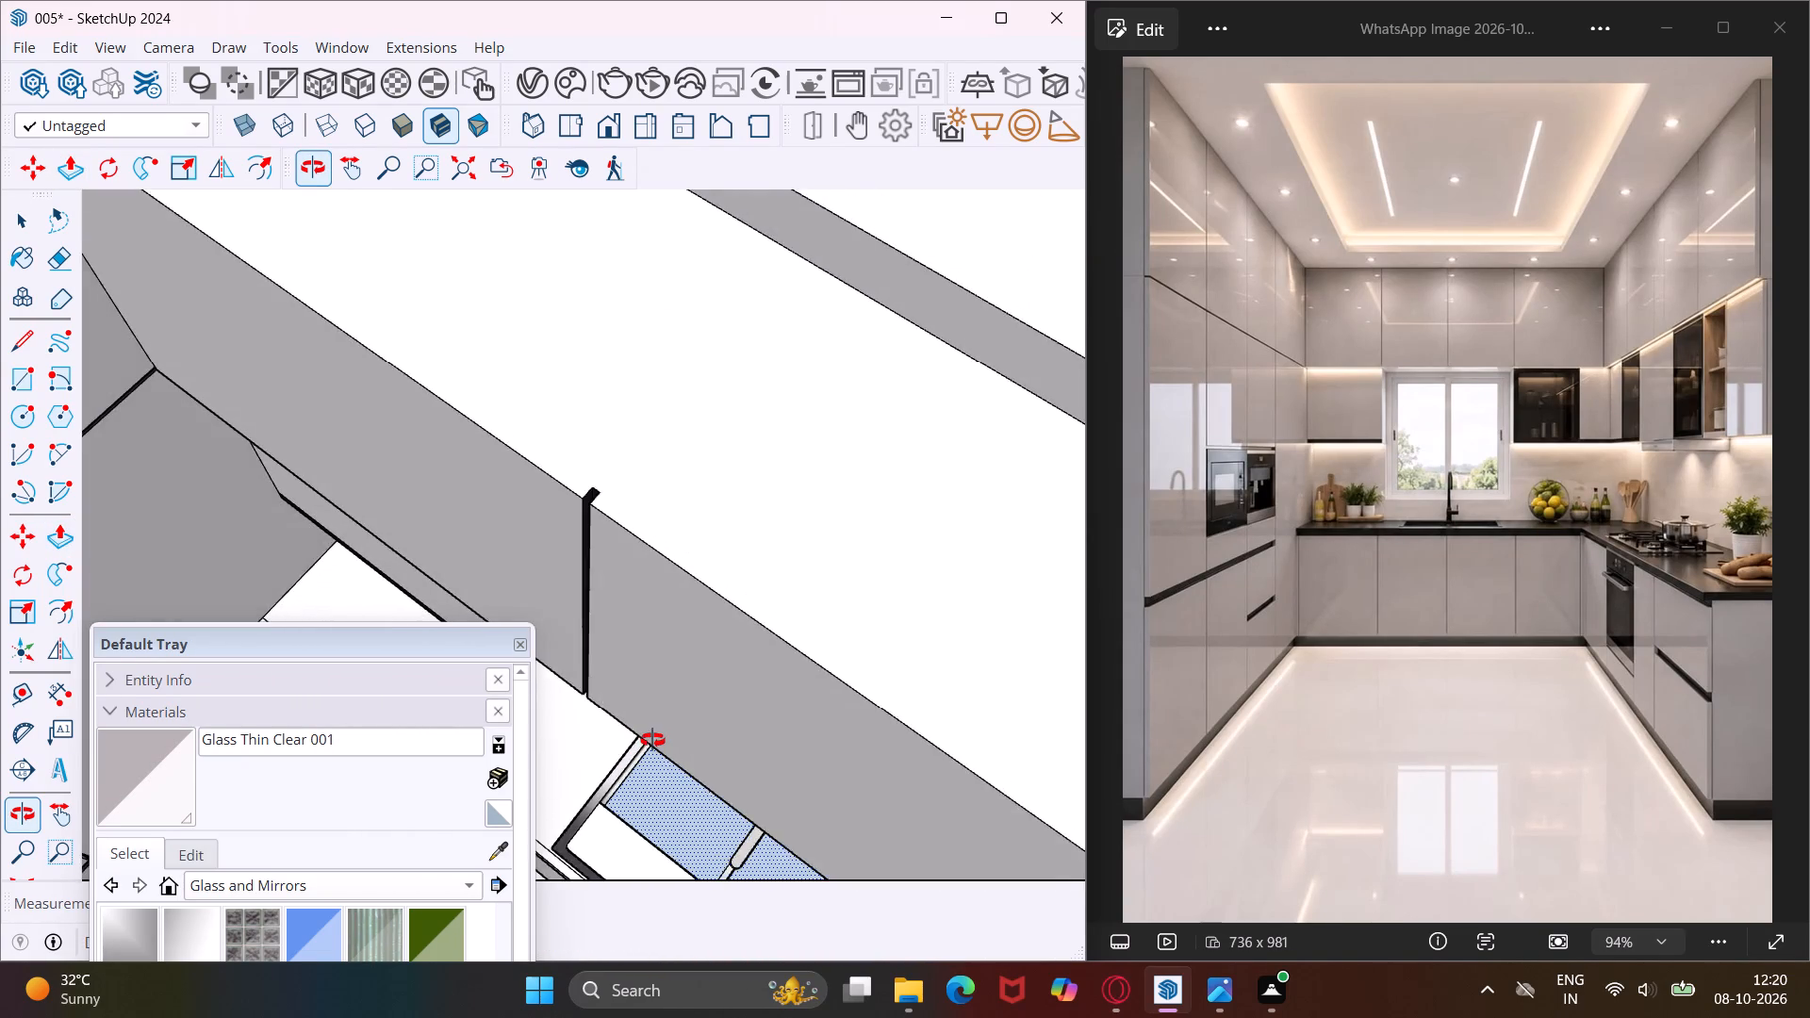
middle_click_drag(652, 740, 640, 686)
scroll(659, 829, "up", 7)
middle_click_drag(659, 829, 745, 620)
middle_click_drag(840, 654, 846, 614)
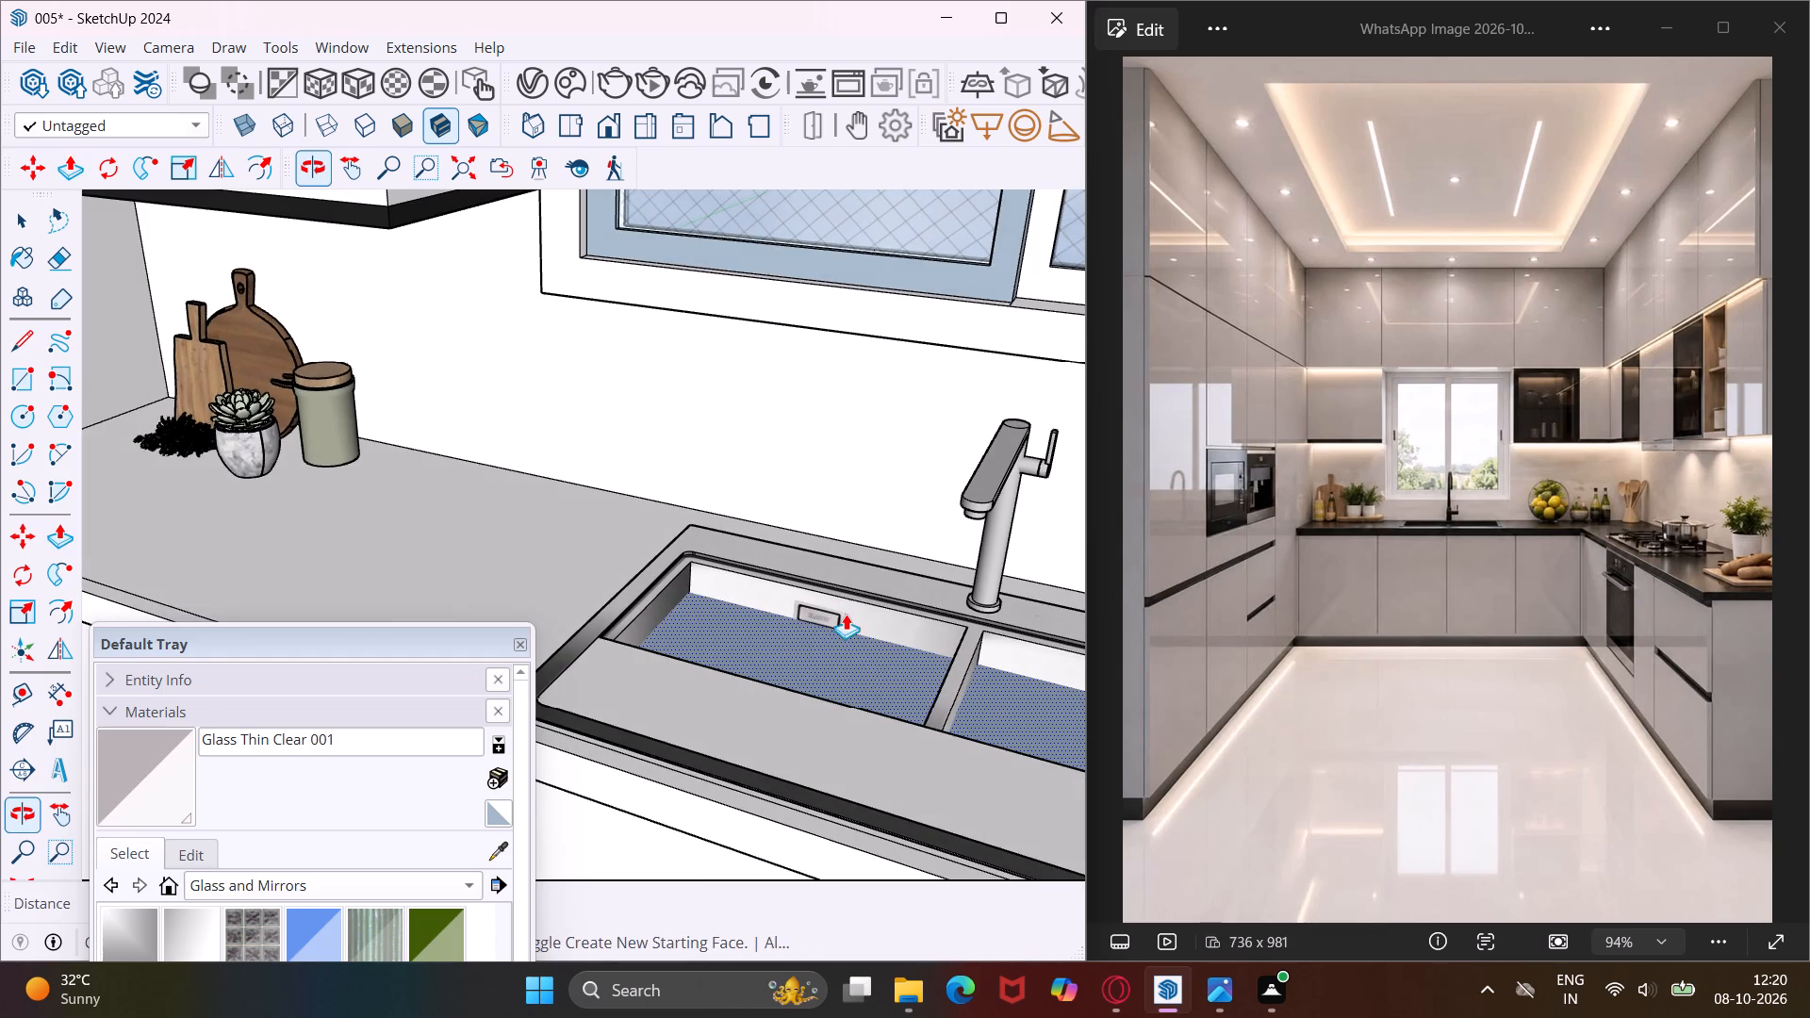
middle_click_drag(888, 686, 662, 700)
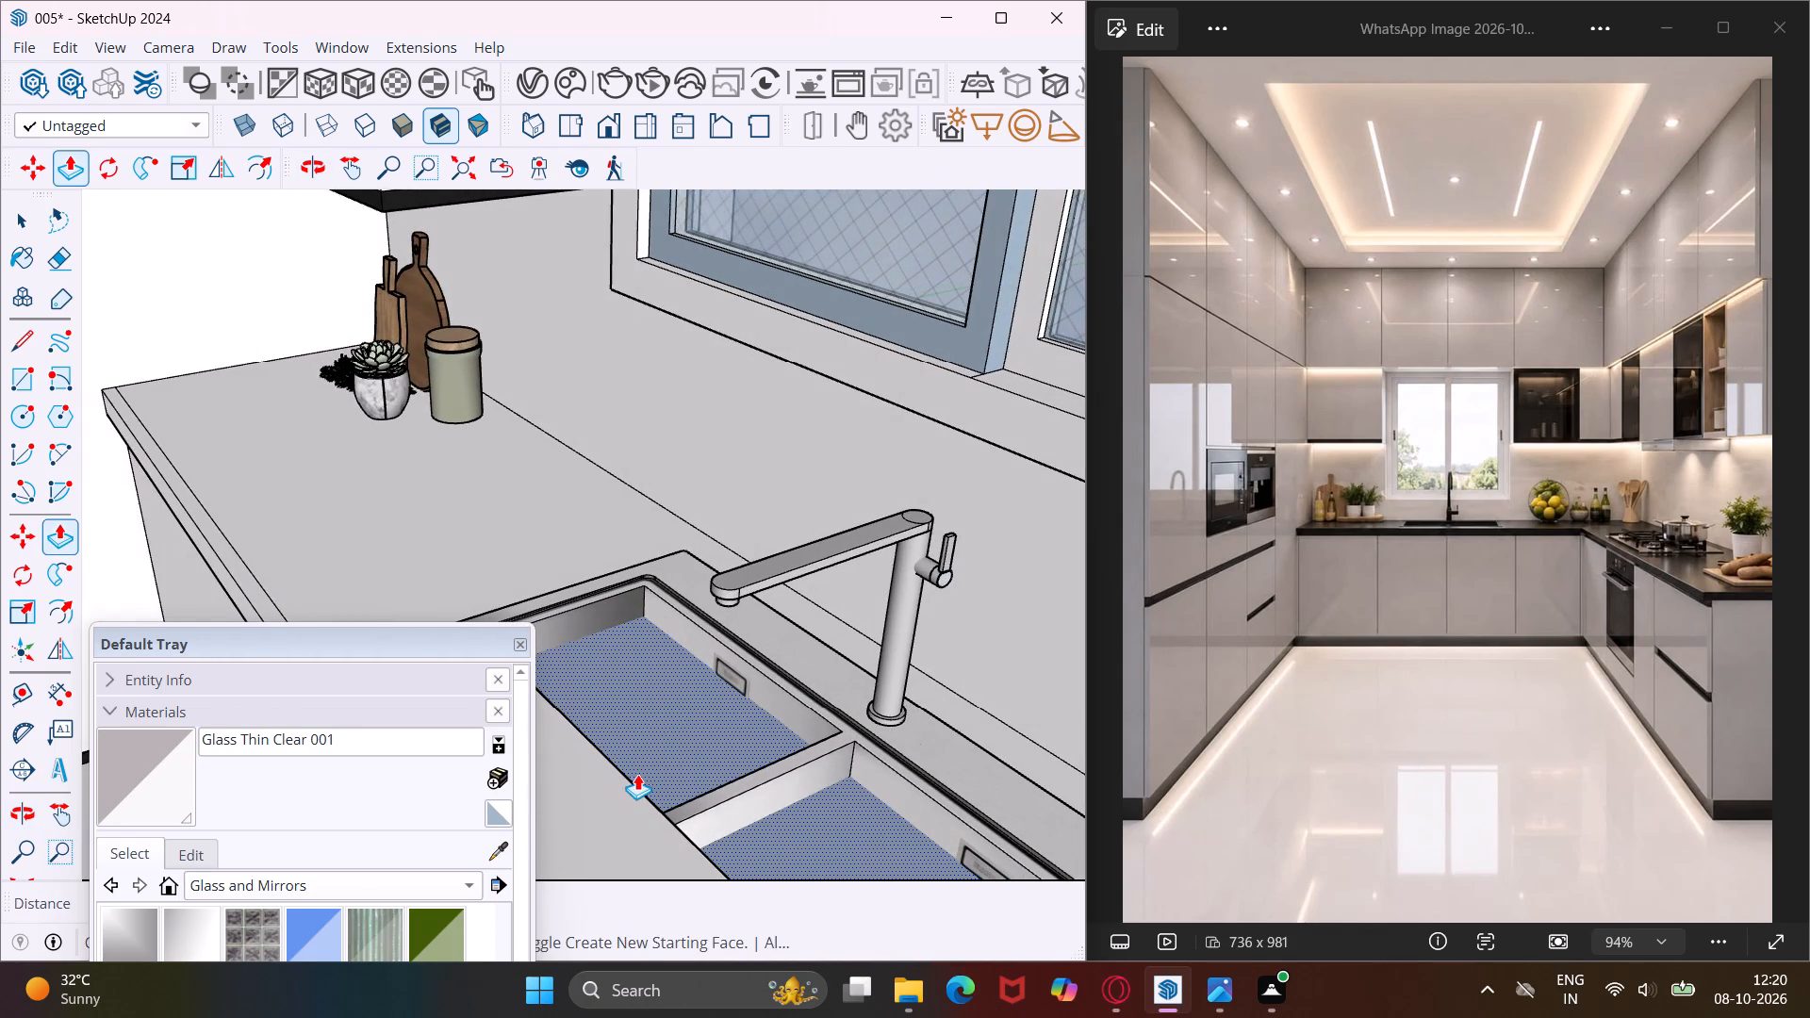
scroll(637, 774, "up", 3)
middle_click_drag(637, 774, 505, 759)
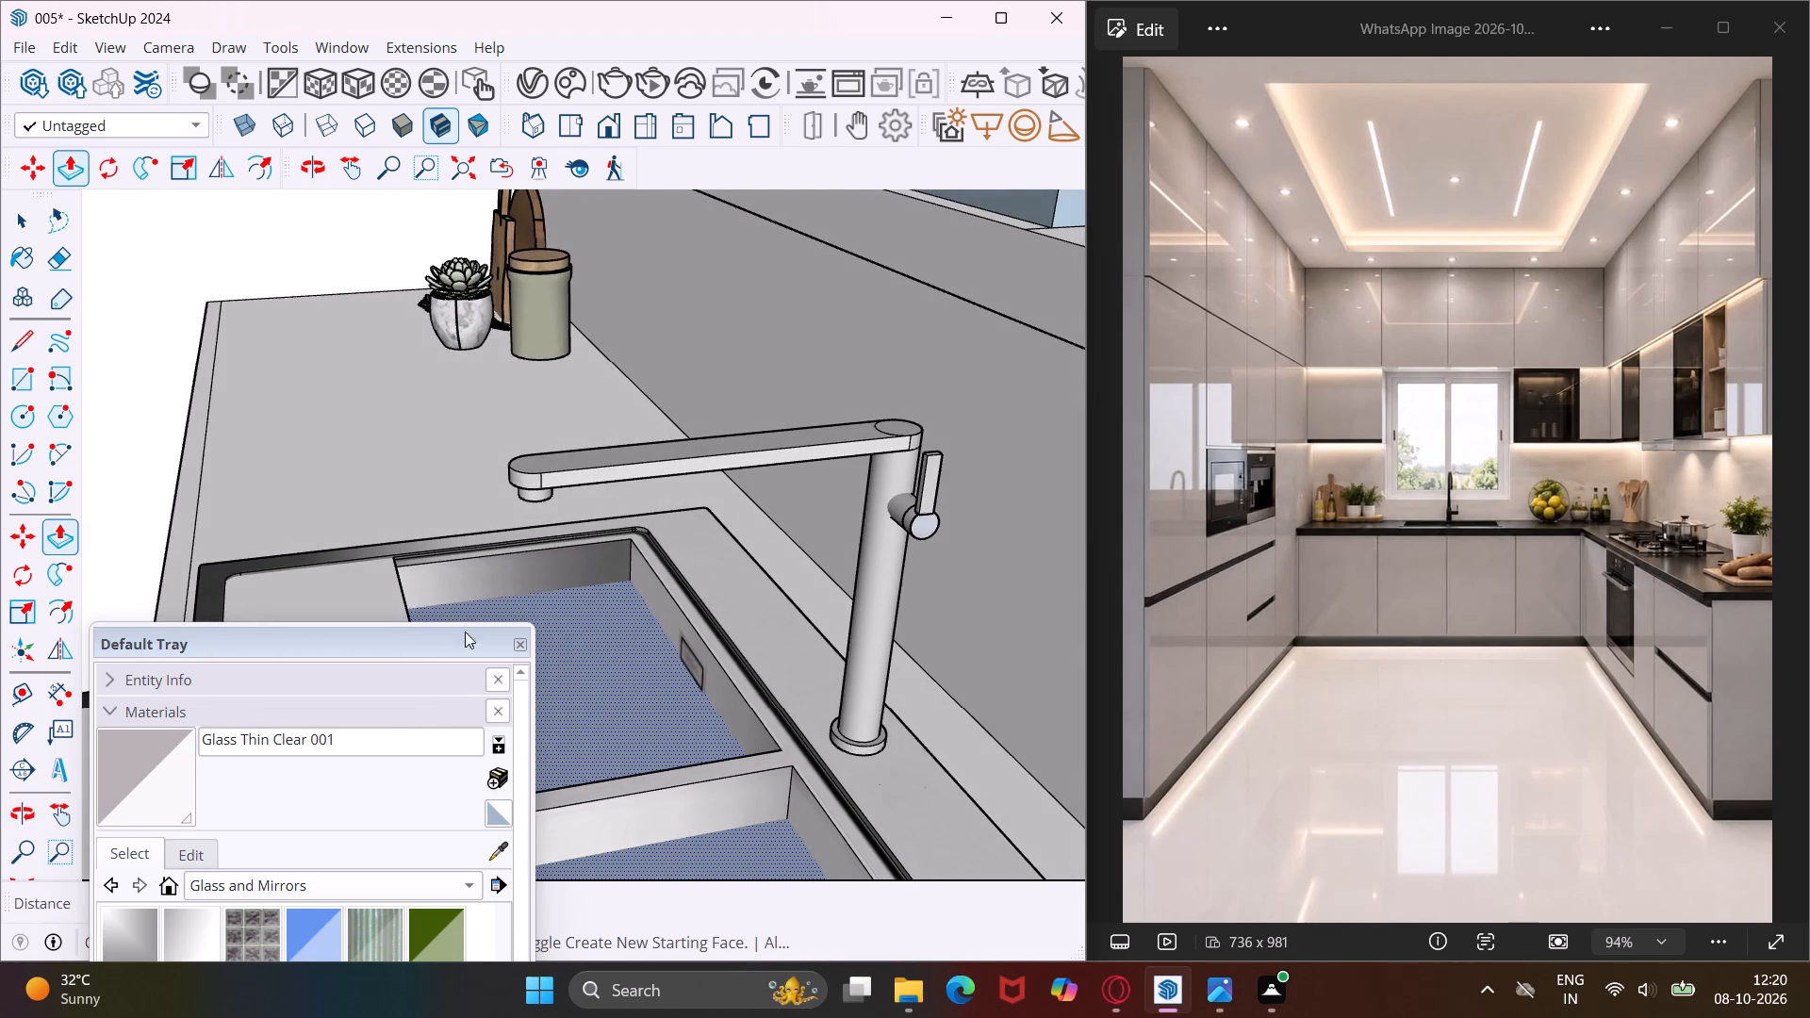
scroll(425, 583, "up", 6)
middle_click_drag(422, 569, 339, 568)
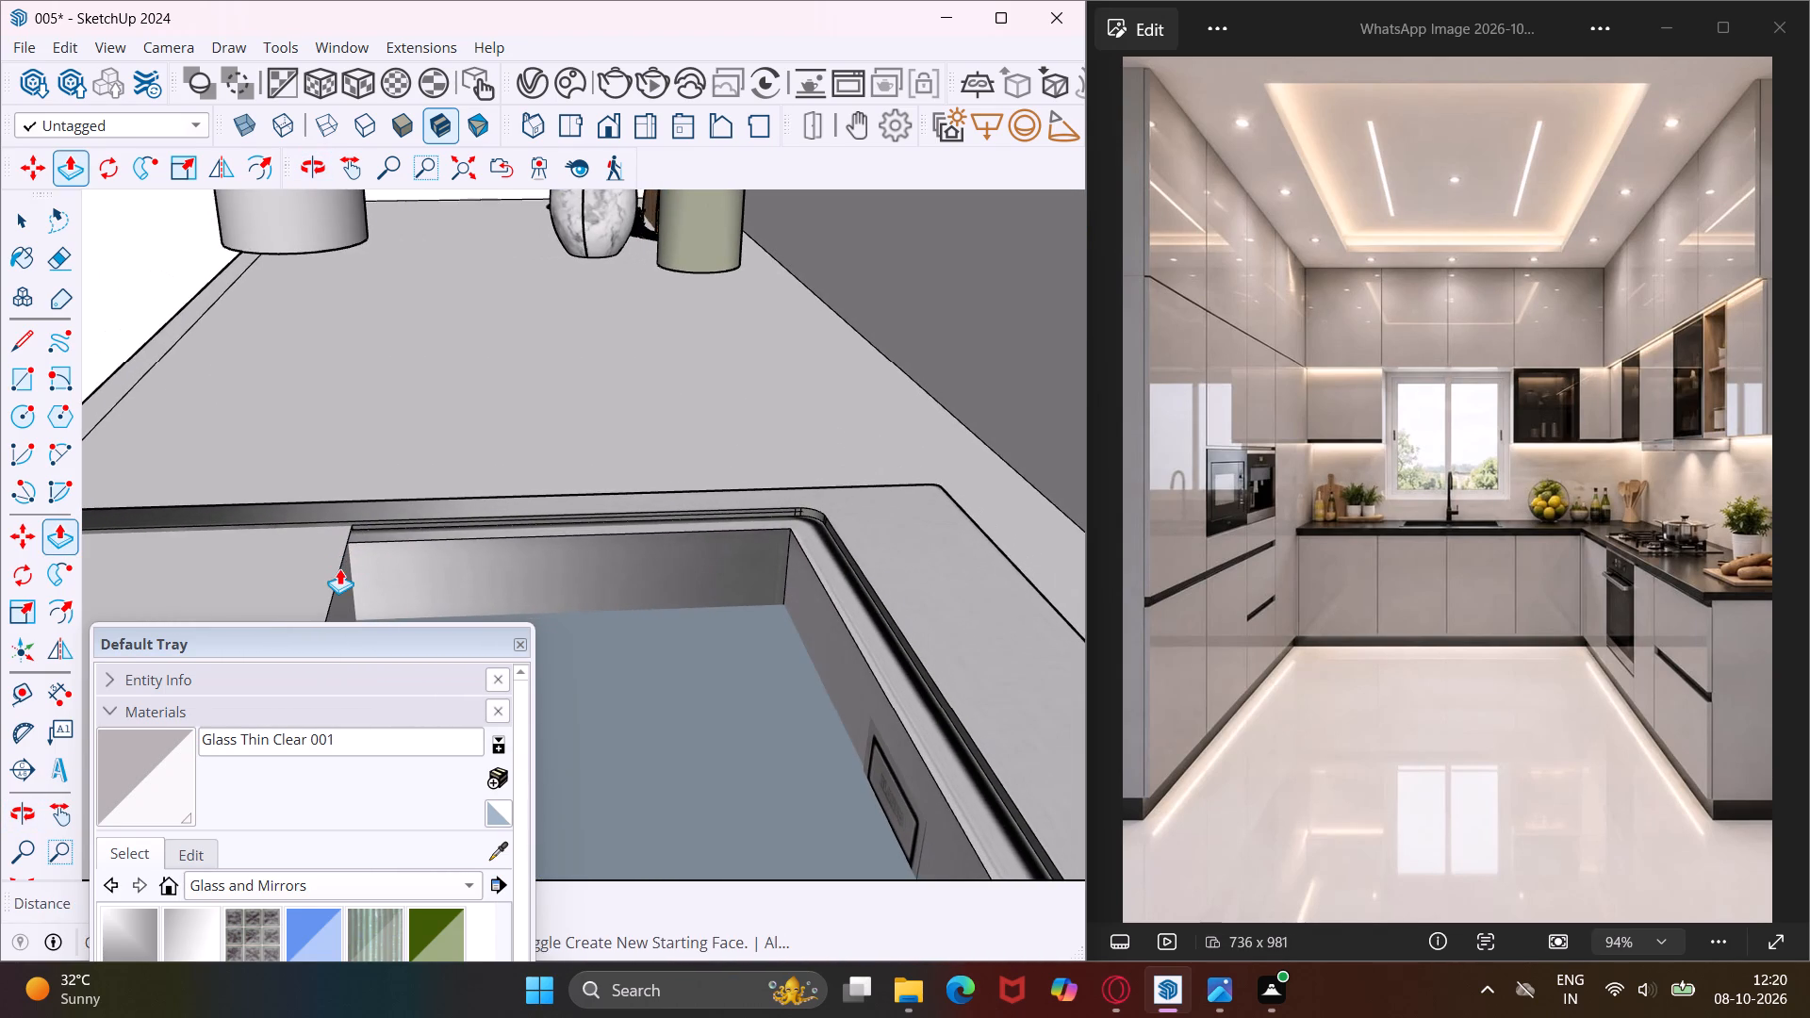
left_click(347, 573)
scroll(228, 551, "down", 4)
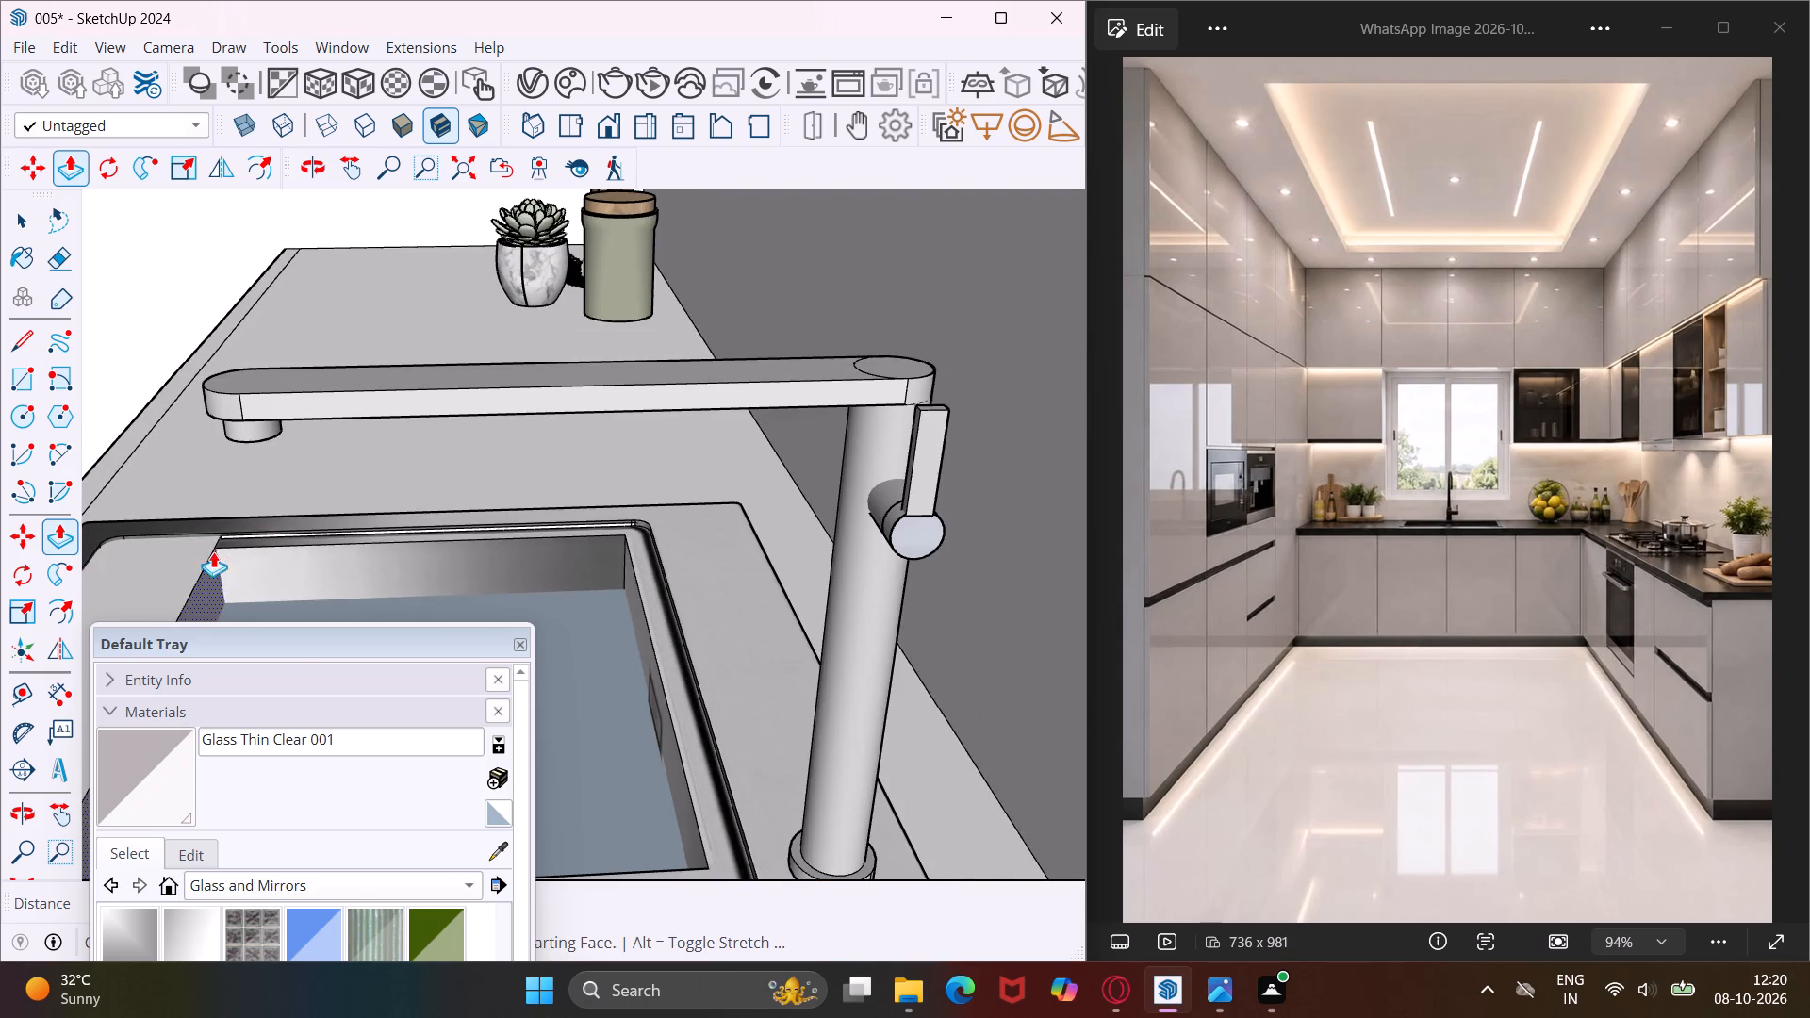
middle_click_drag(213, 551, 270, 550)
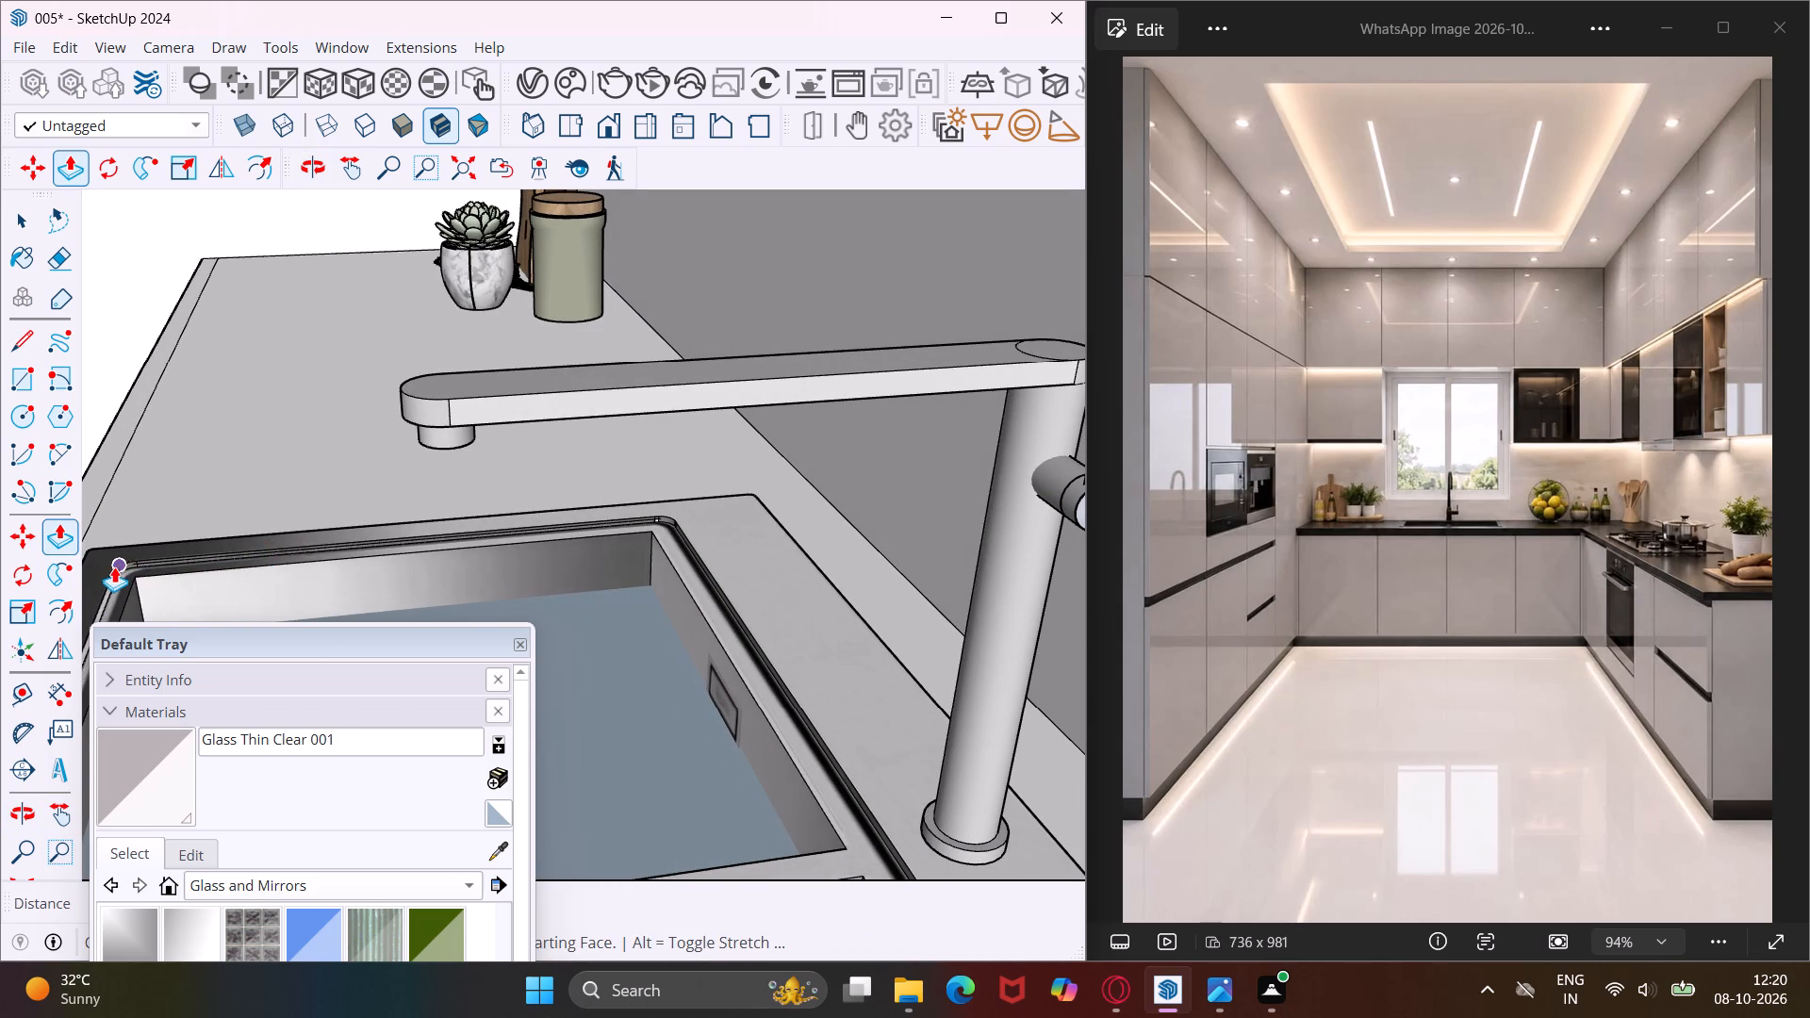
left_click(113, 567)
Push the recess floor further down until it lies below the bottoms of both sink bowls.
middle_click_drag(113, 568, 379, 527)
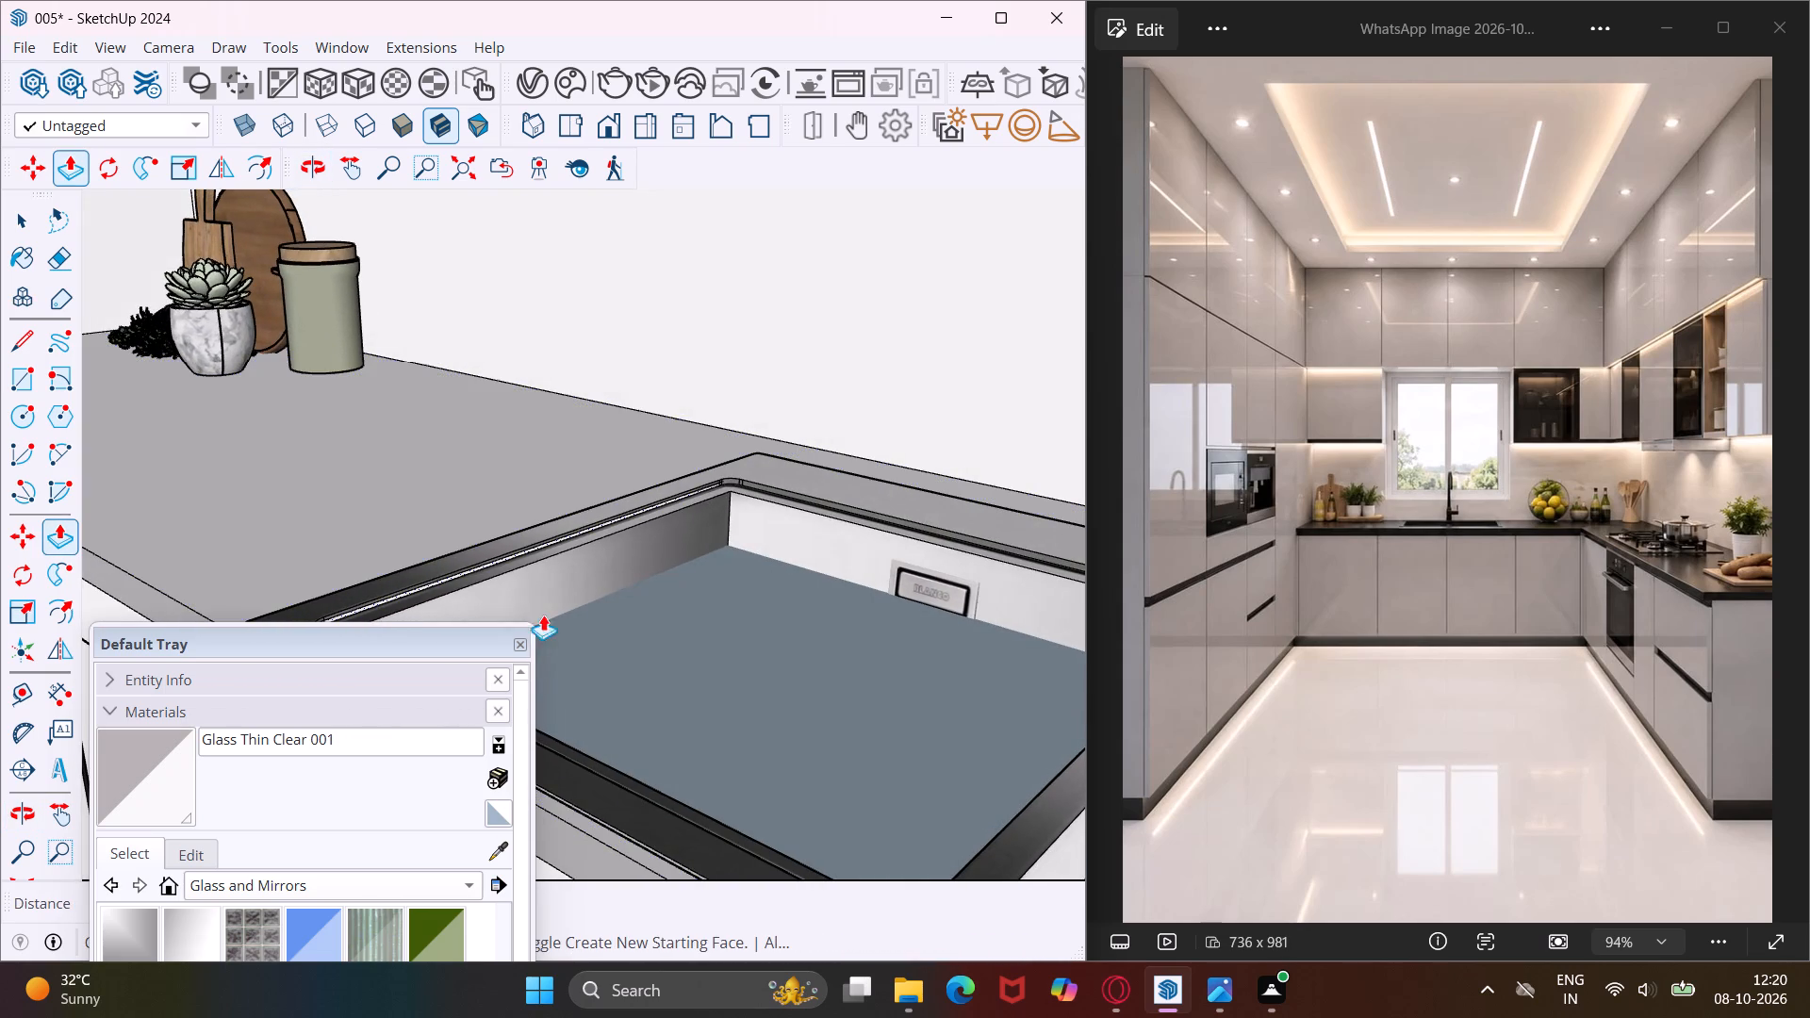
left_click(694, 648)
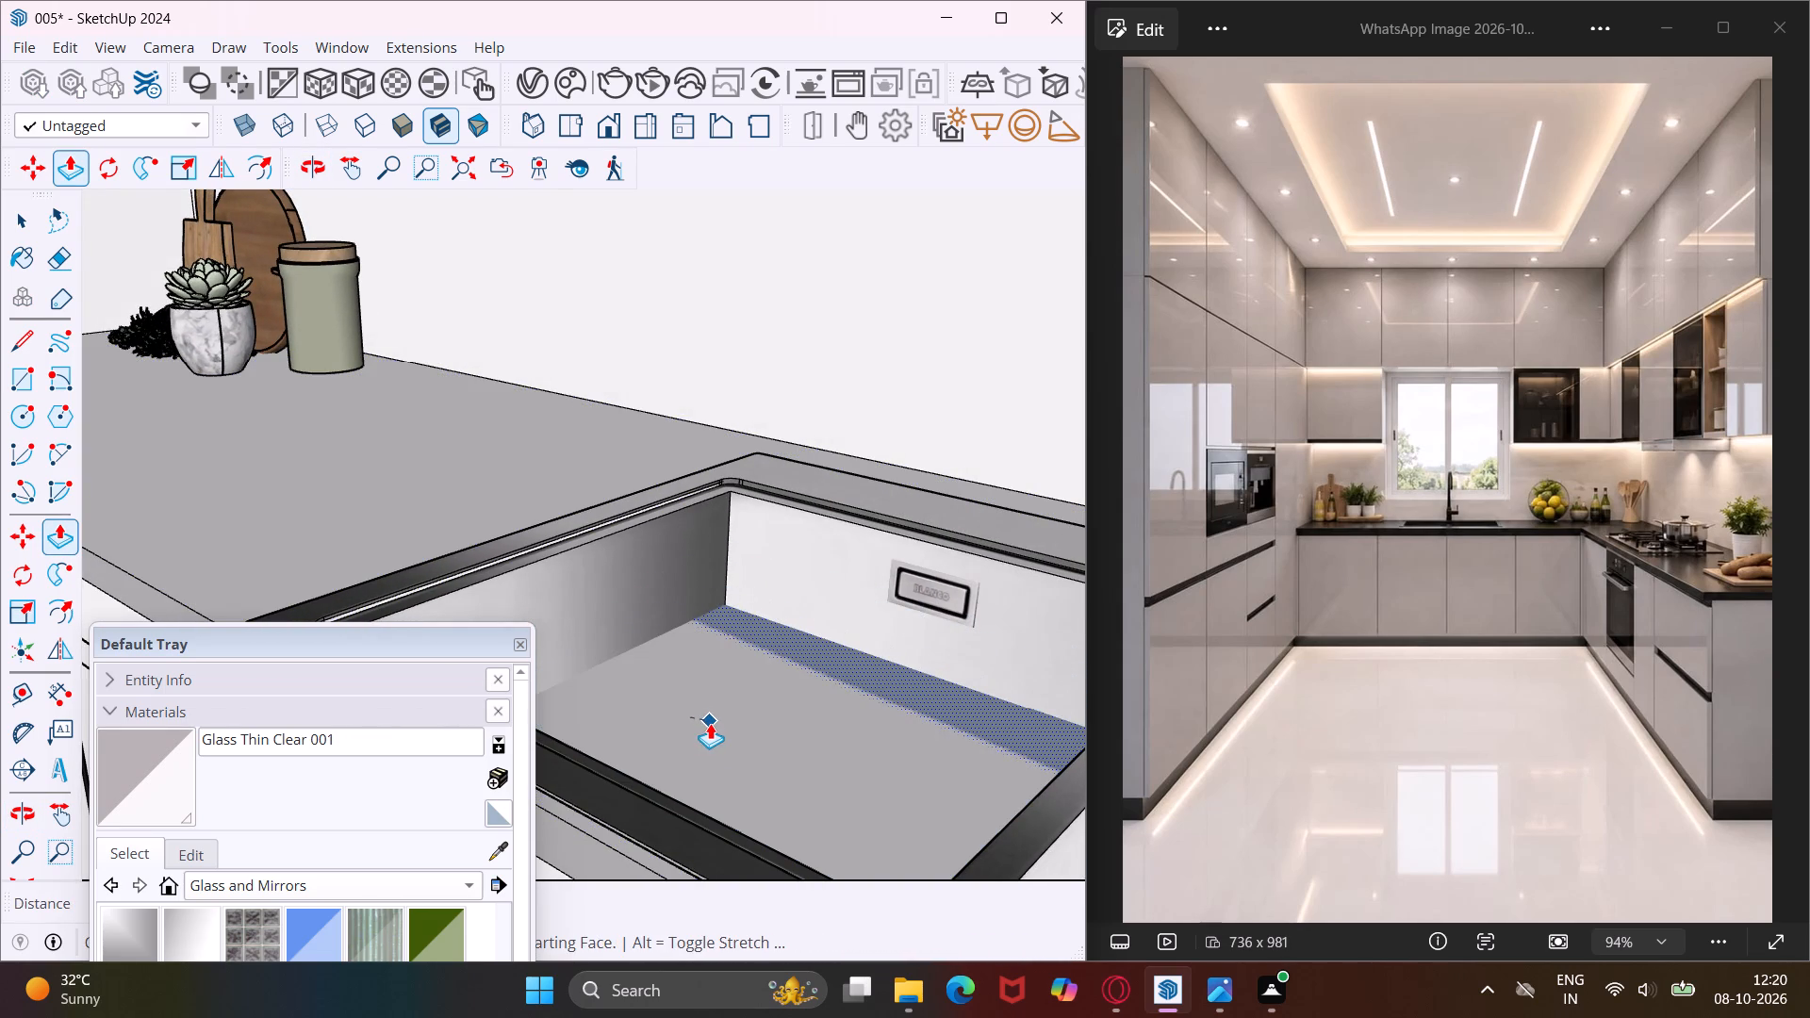
left_click(710, 723)
middle_click_drag(710, 723, 871, 715)
scroll(772, 641, "down", 5)
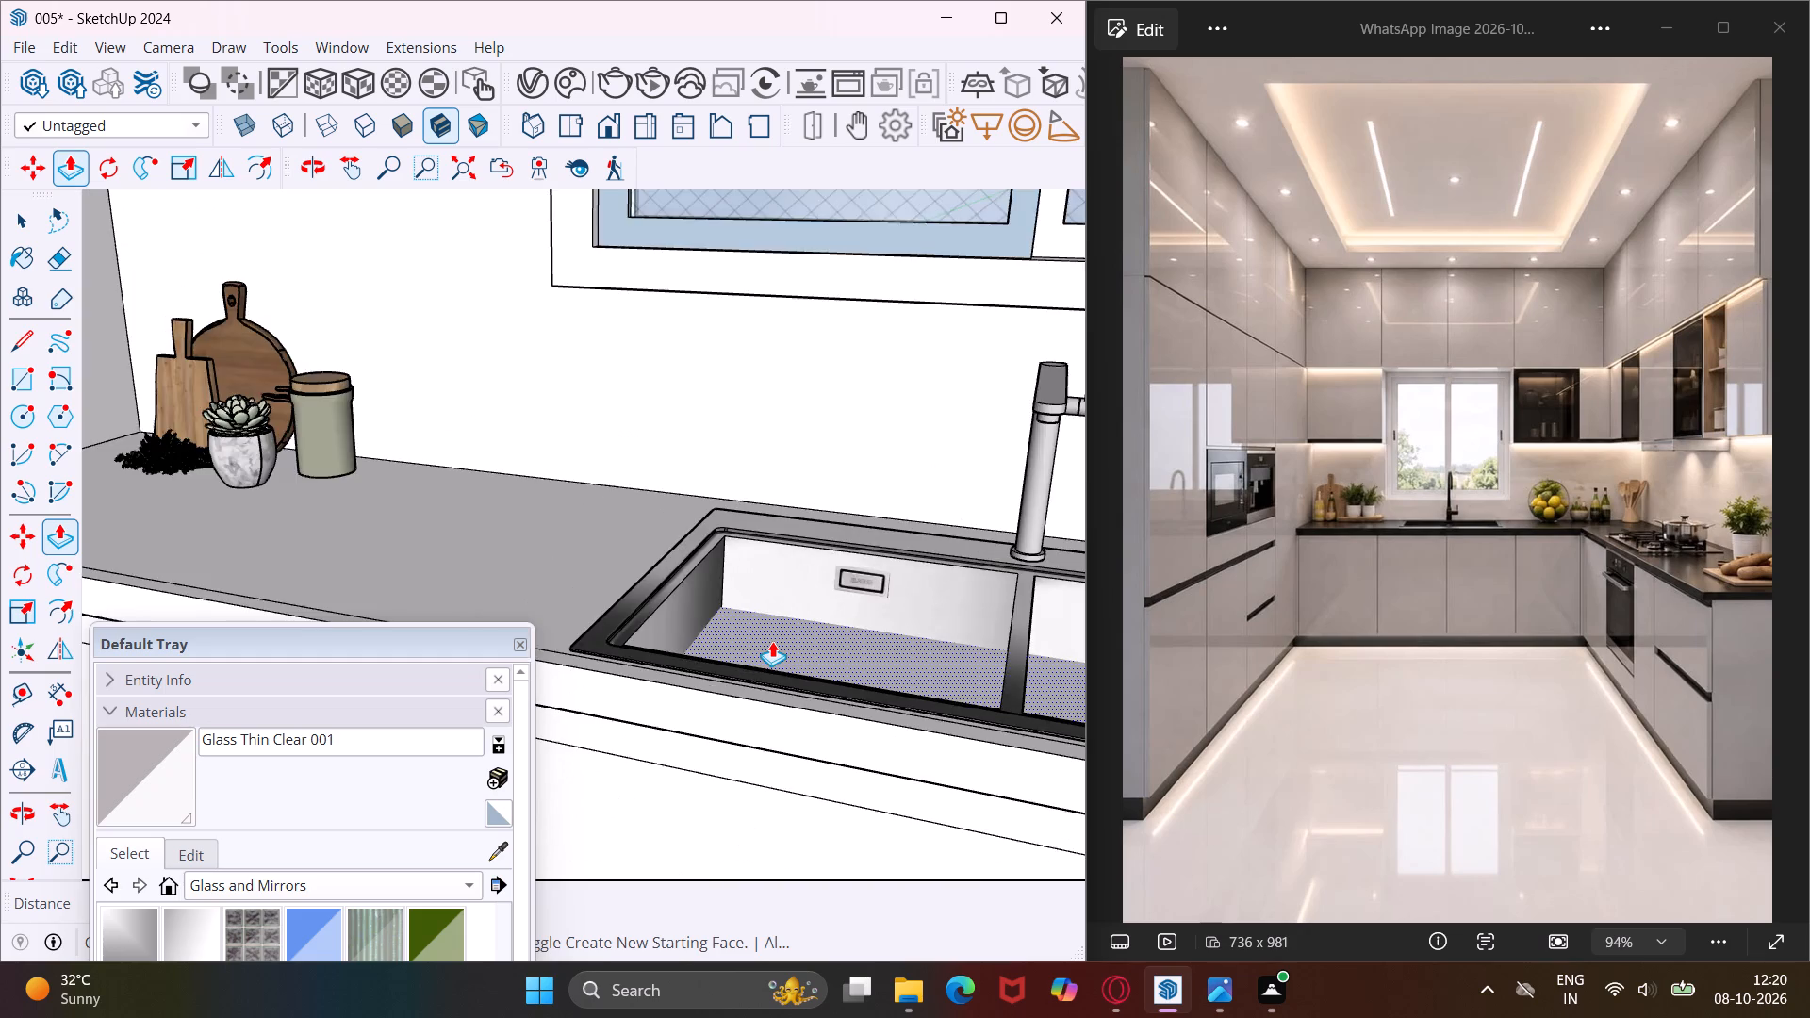
scroll(772, 641, "down", 4)
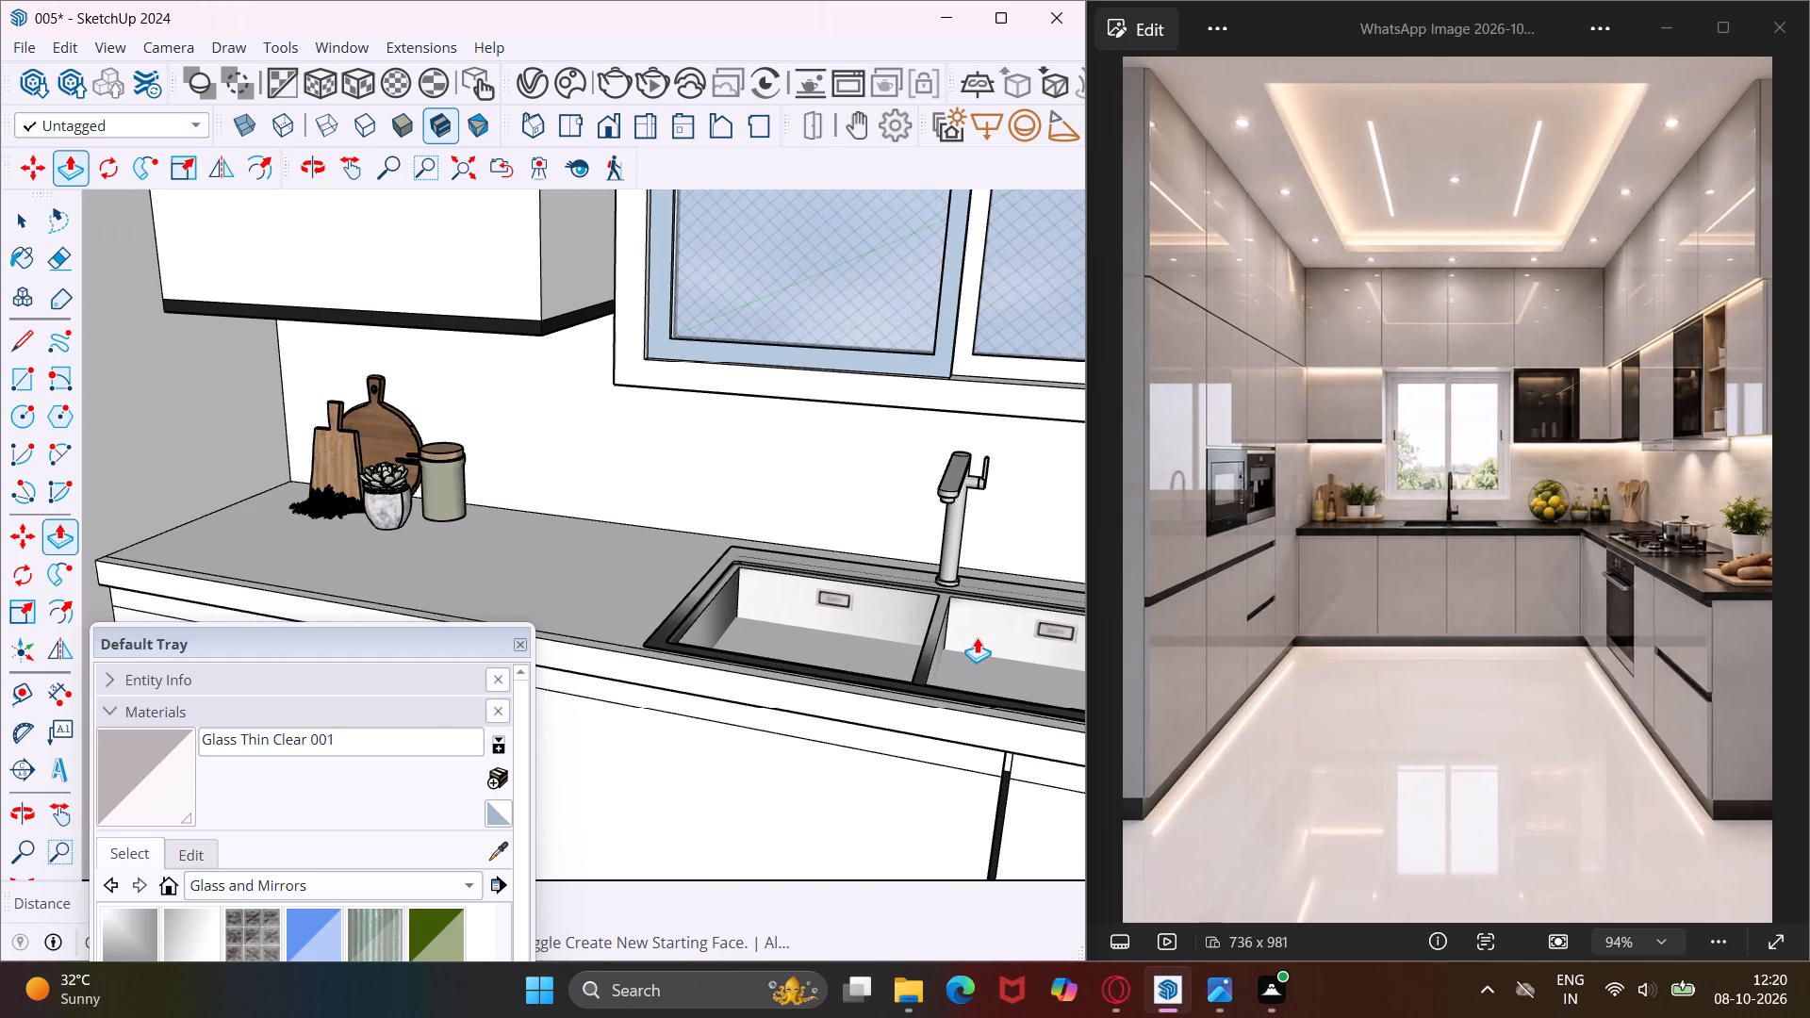
Examine the whole kitchen model from its open front, with the materials tray moved out of the way.
key("Escape")
key("space")
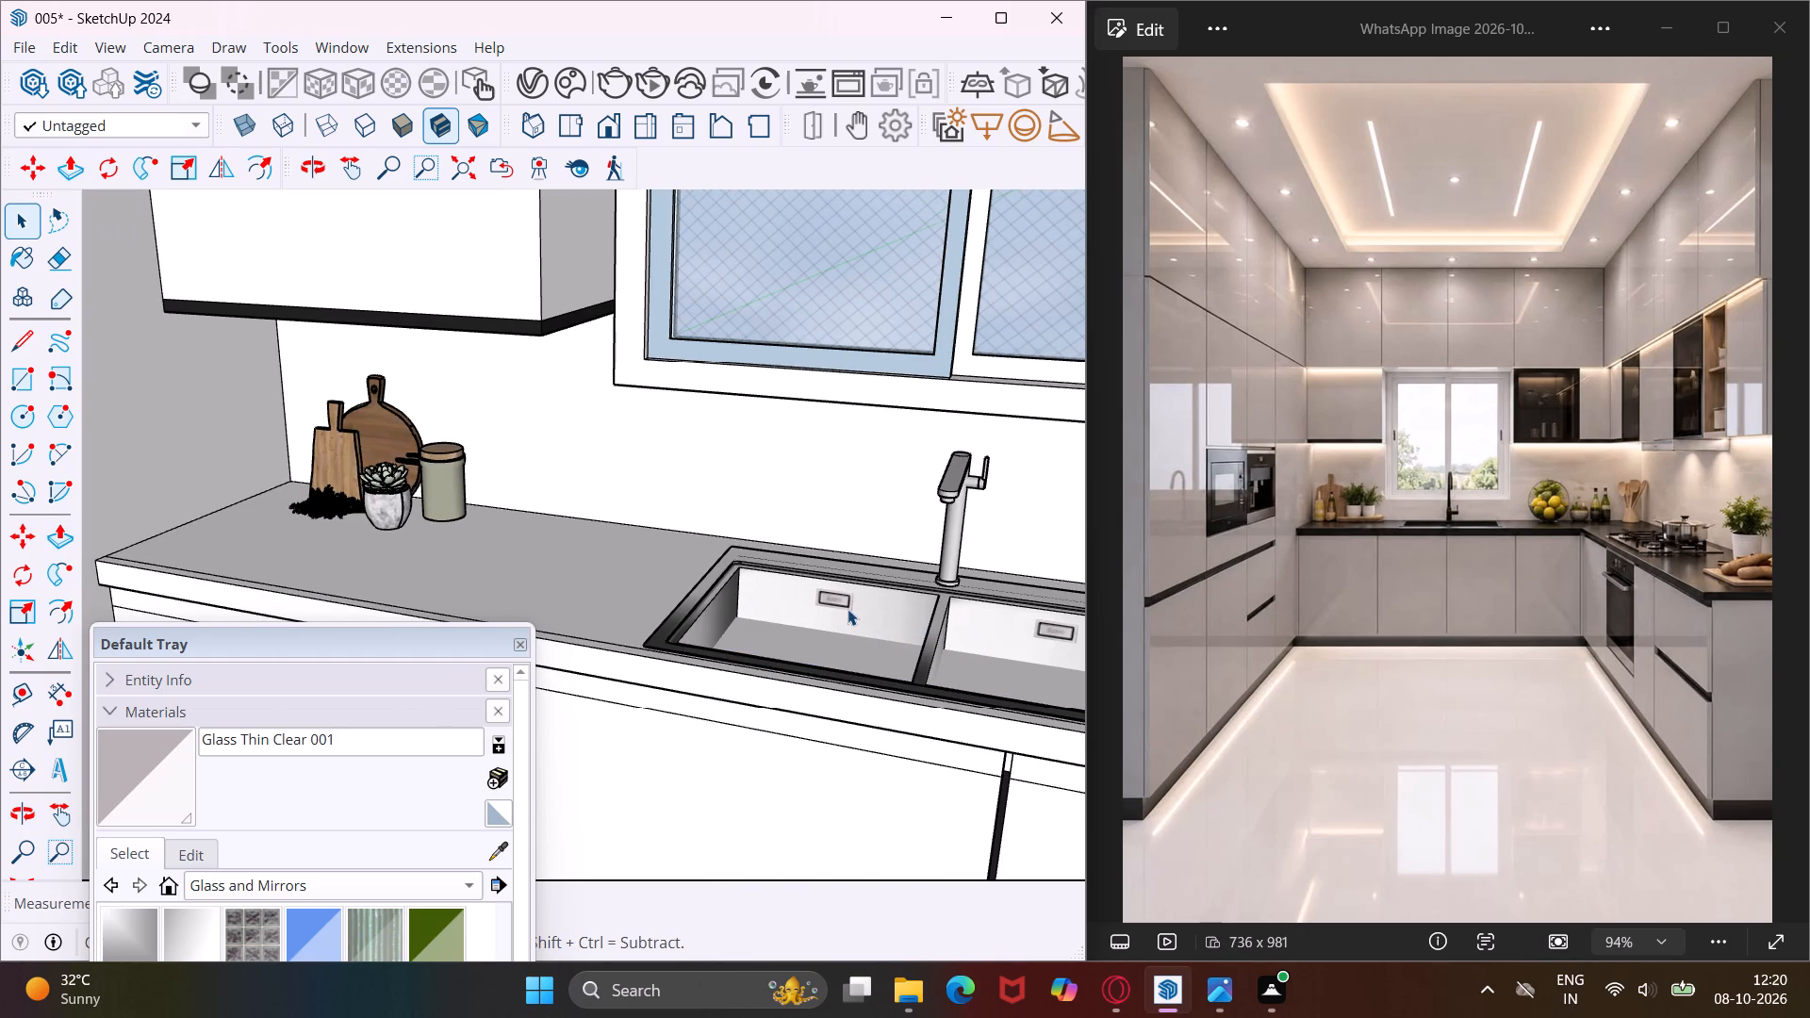
middle_click_drag(847, 609, 942, 614)
scroll(939, 583, "down", 8)
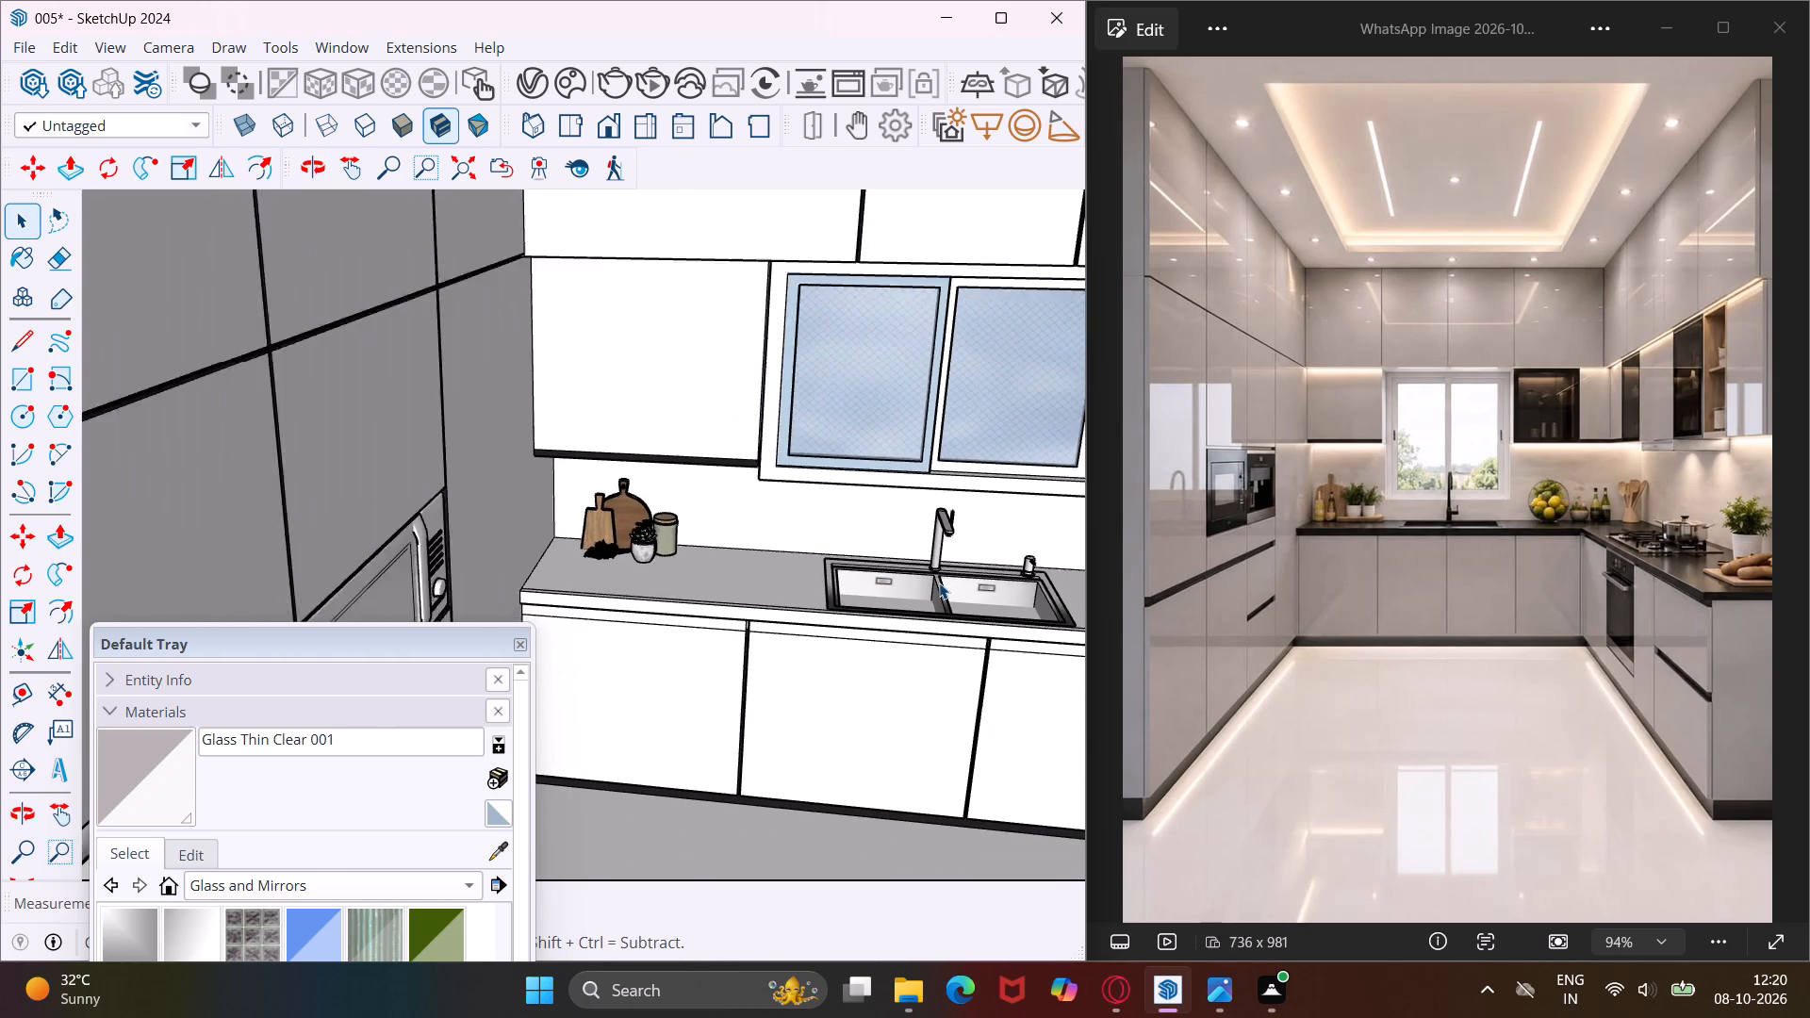
scroll(939, 583, "down", 5)
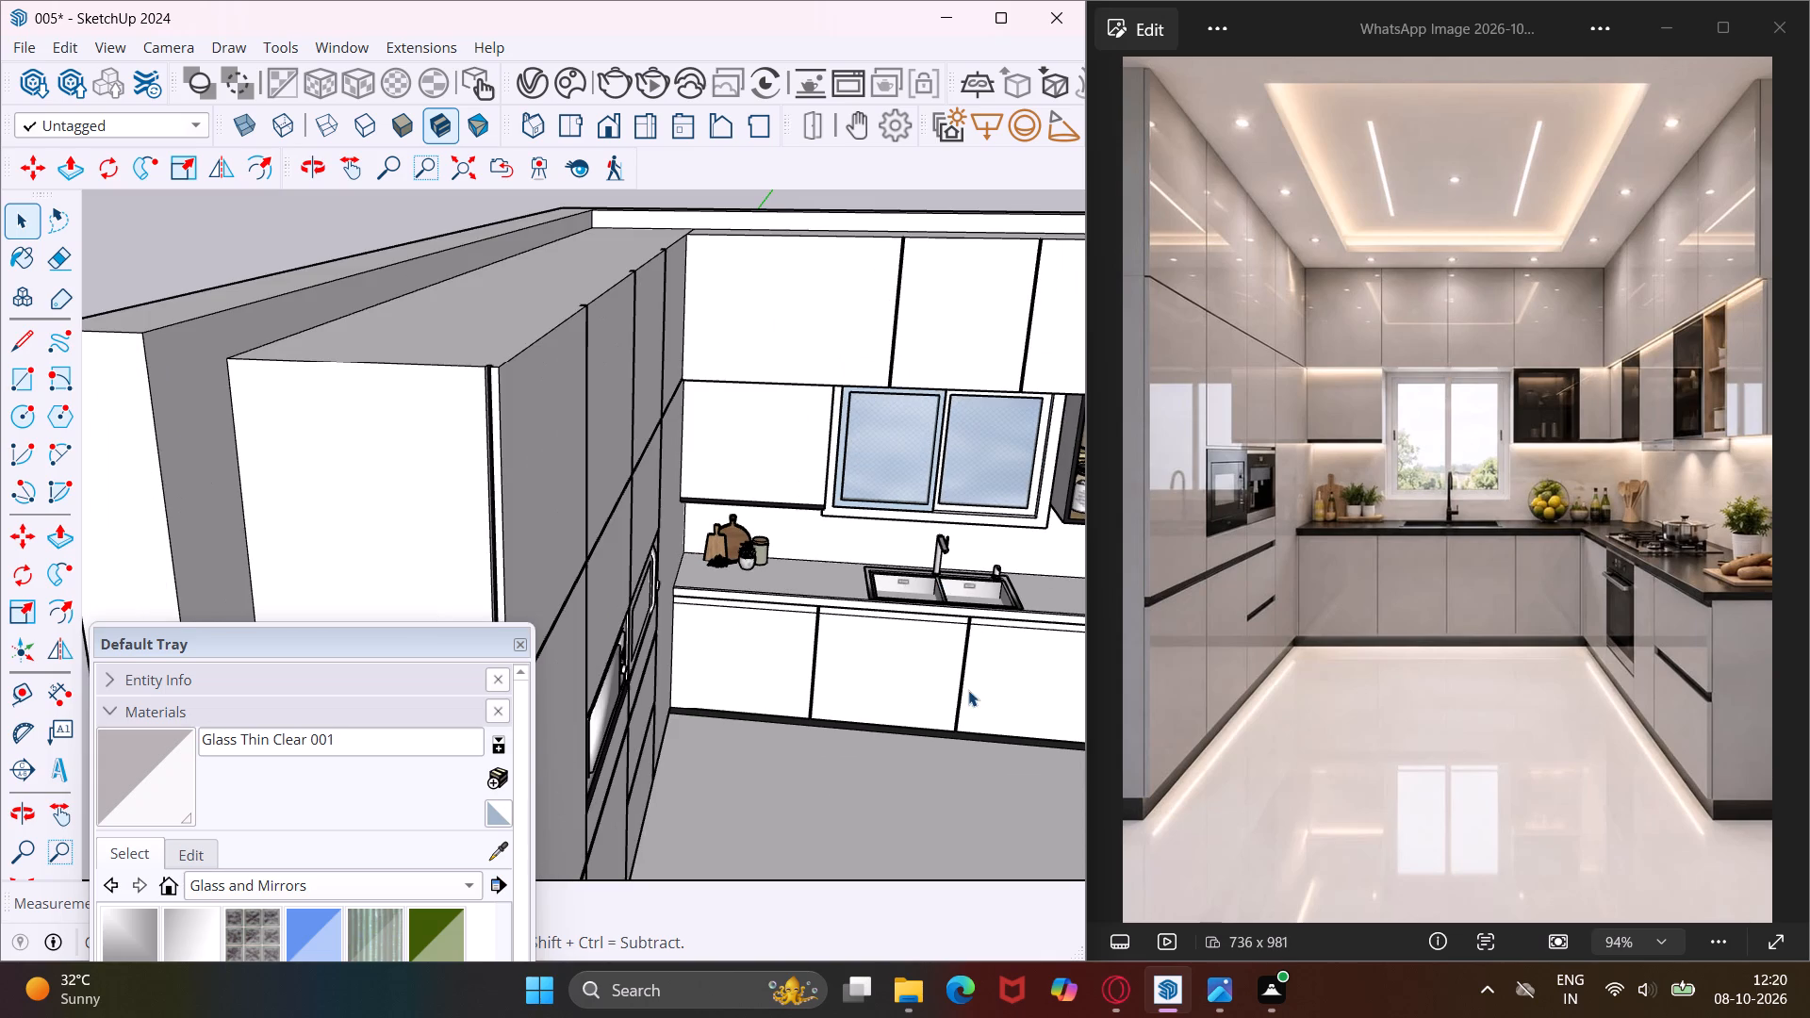
middle_click_drag(967, 691, 880, 622)
scroll(822, 611, "down", 9)
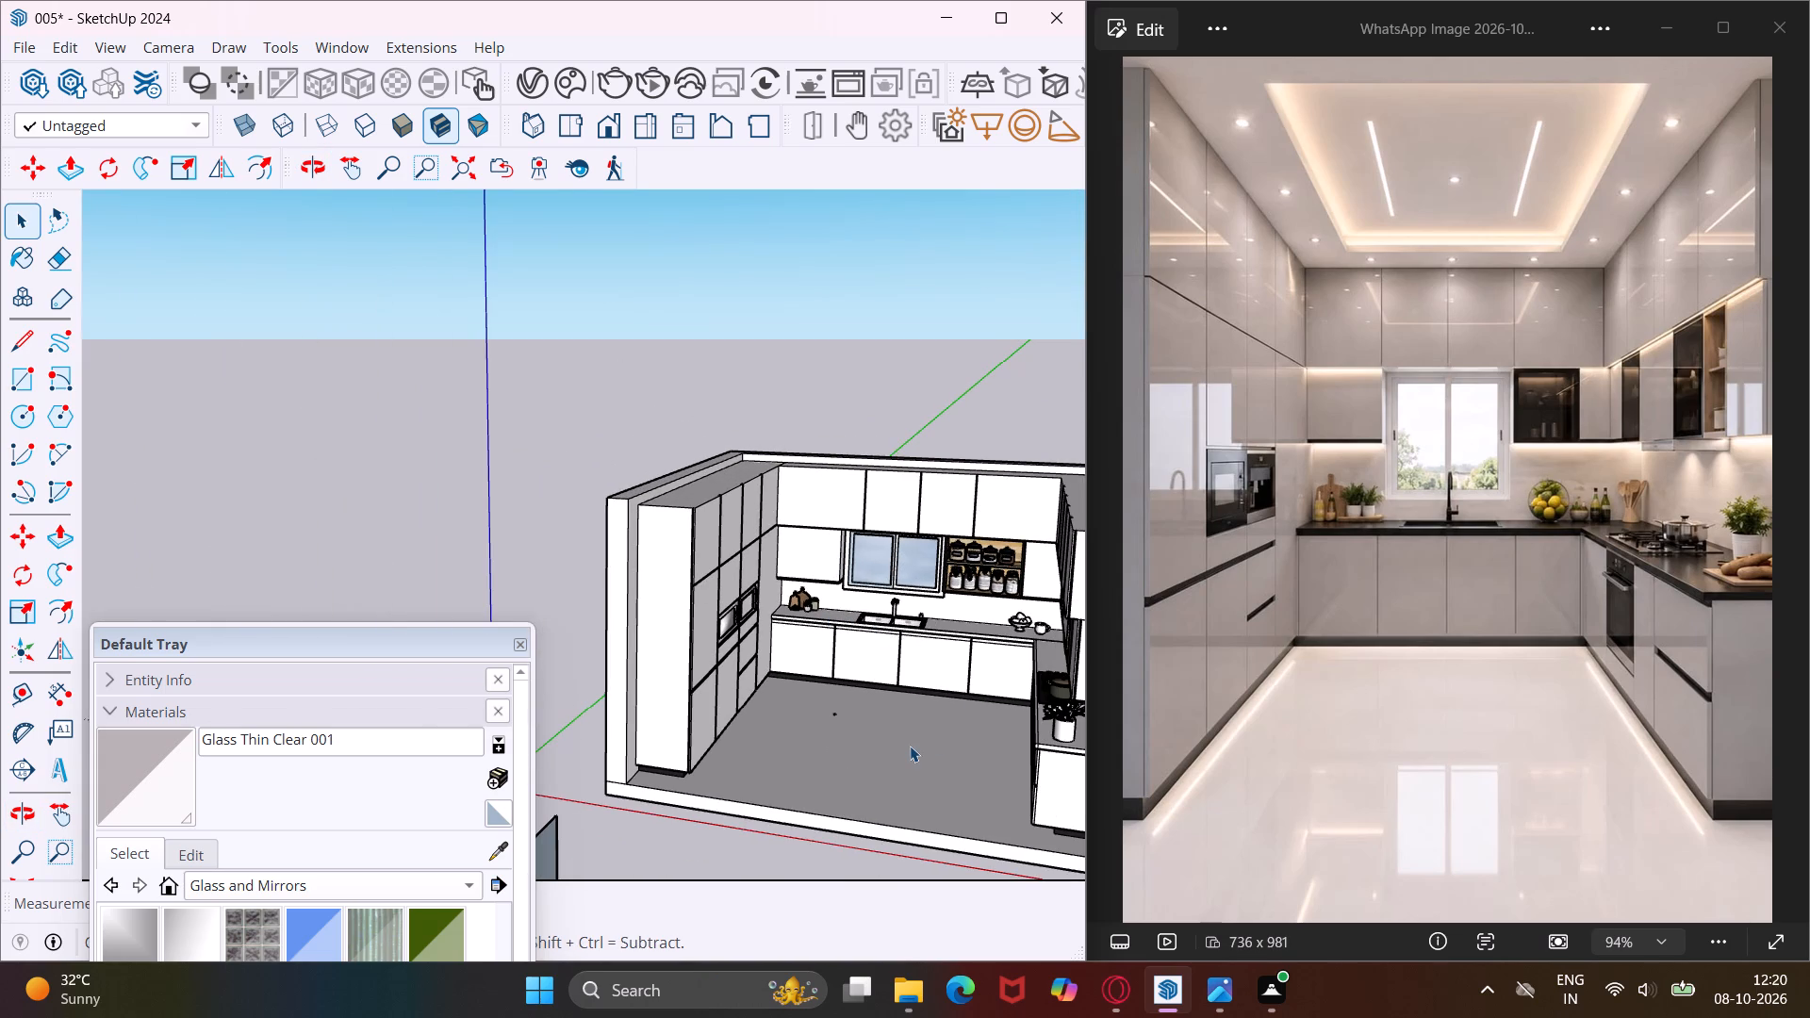
left_click_drag(422, 635, 323, 626)
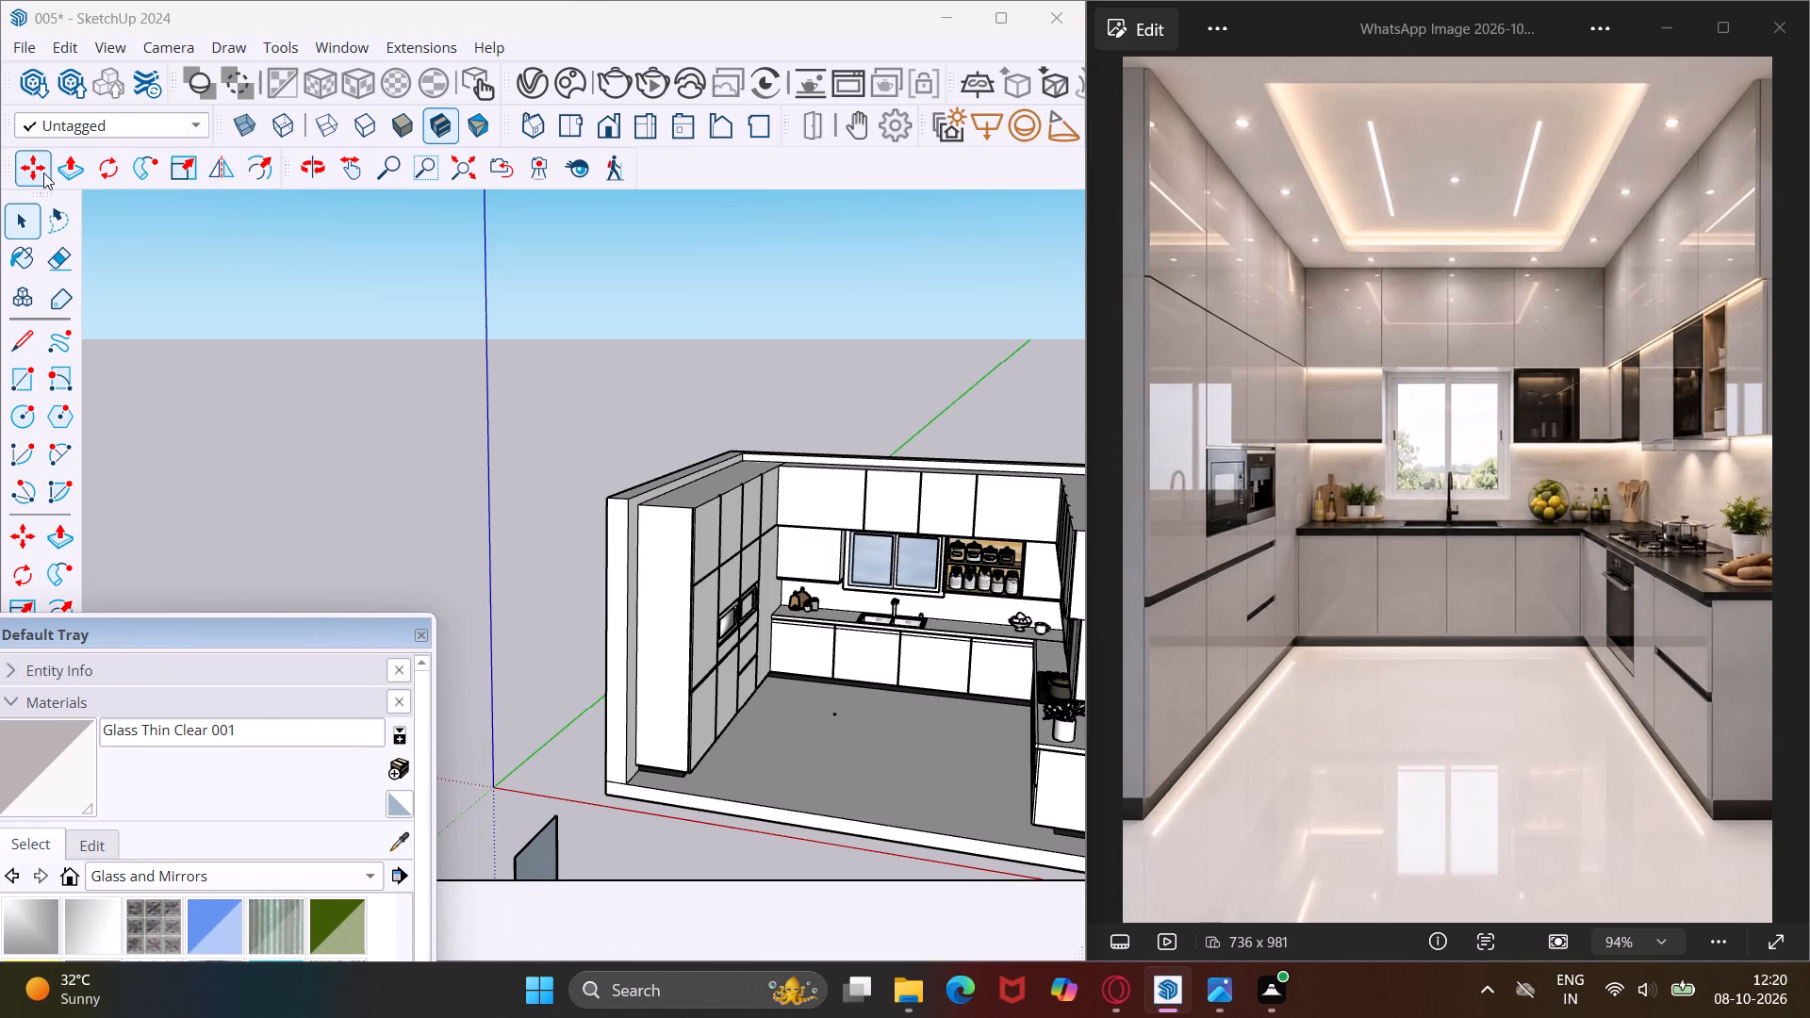
left_click(358, 175)
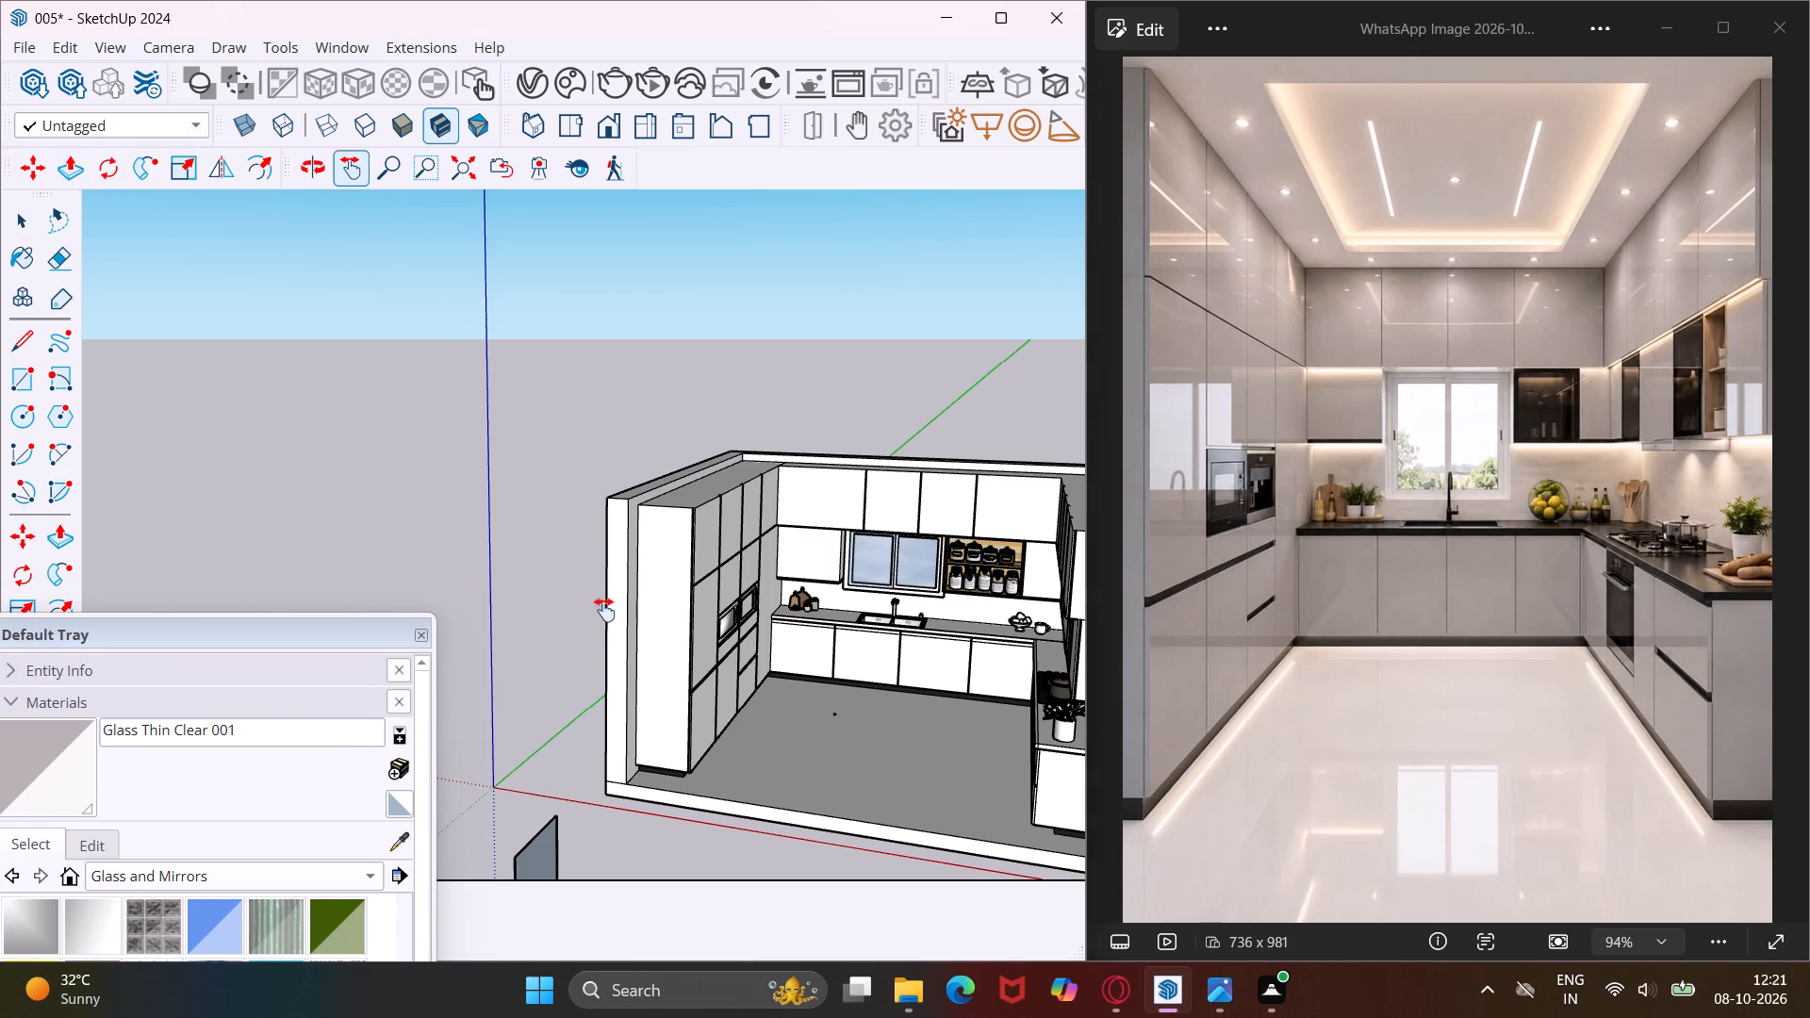
left_click_drag(606, 622, 372, 567)
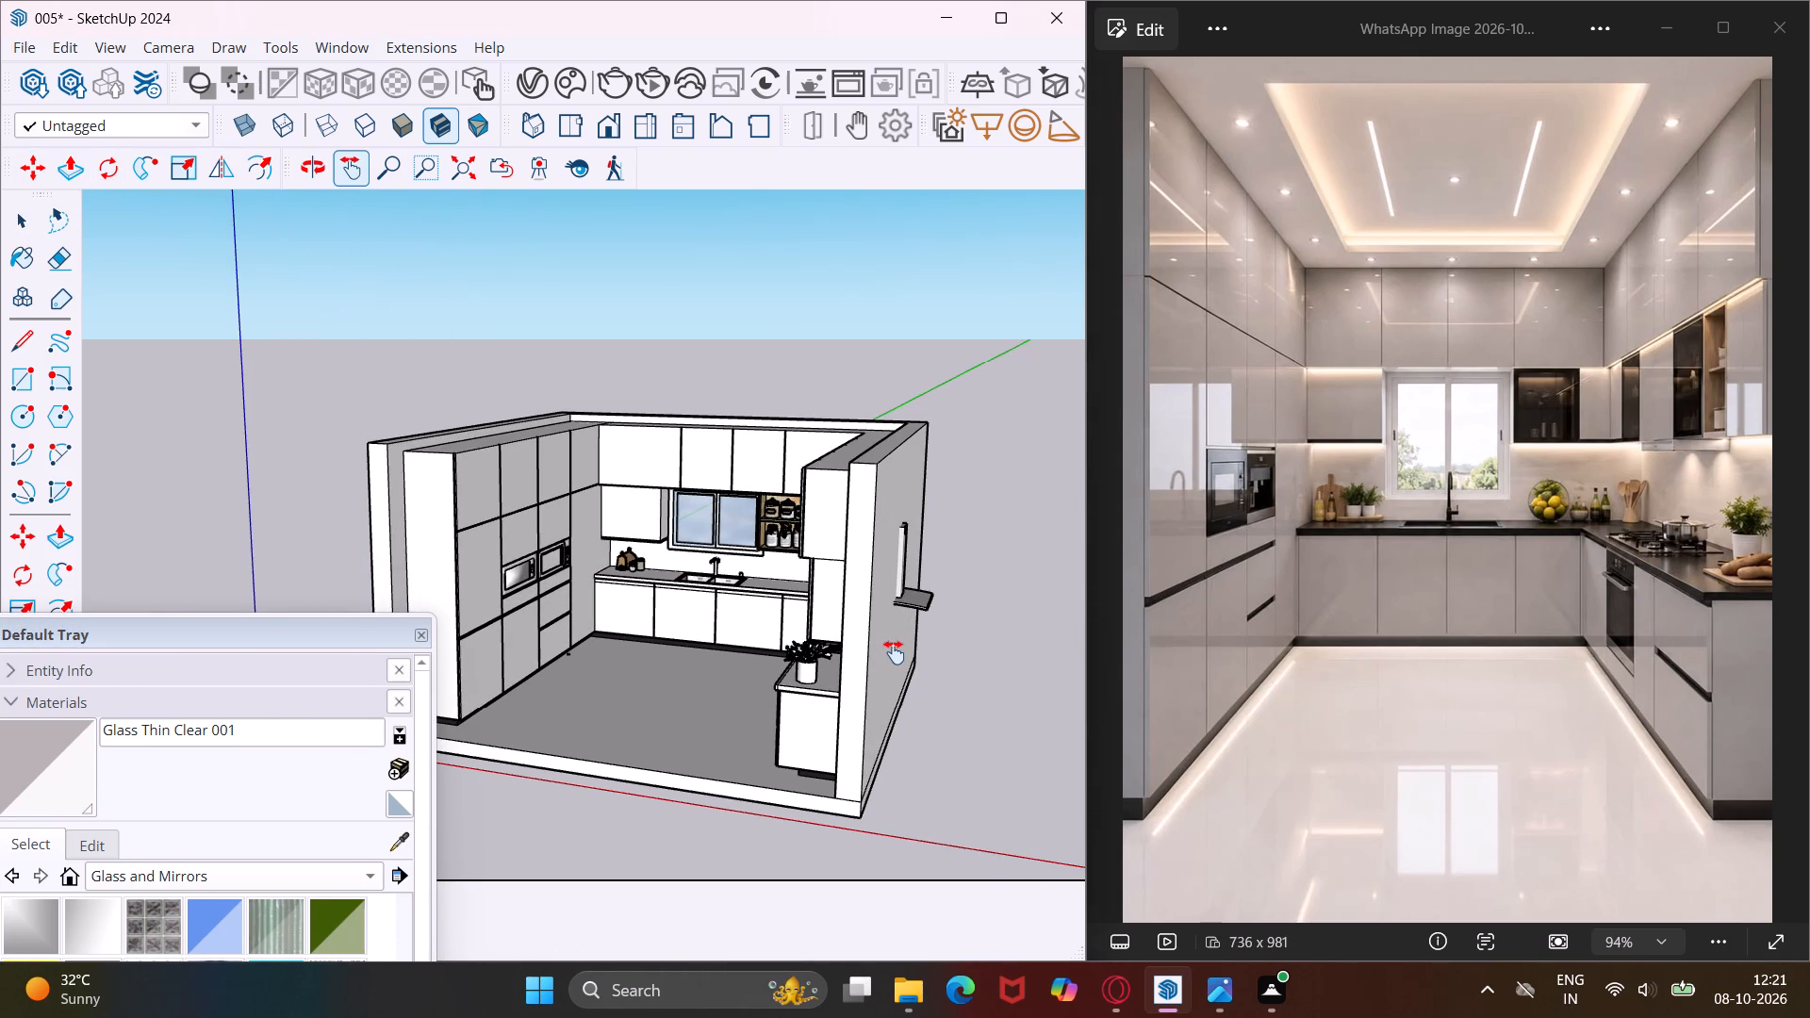
key("Escape")
key("space")
middle_click_drag(696, 686, 785, 683)
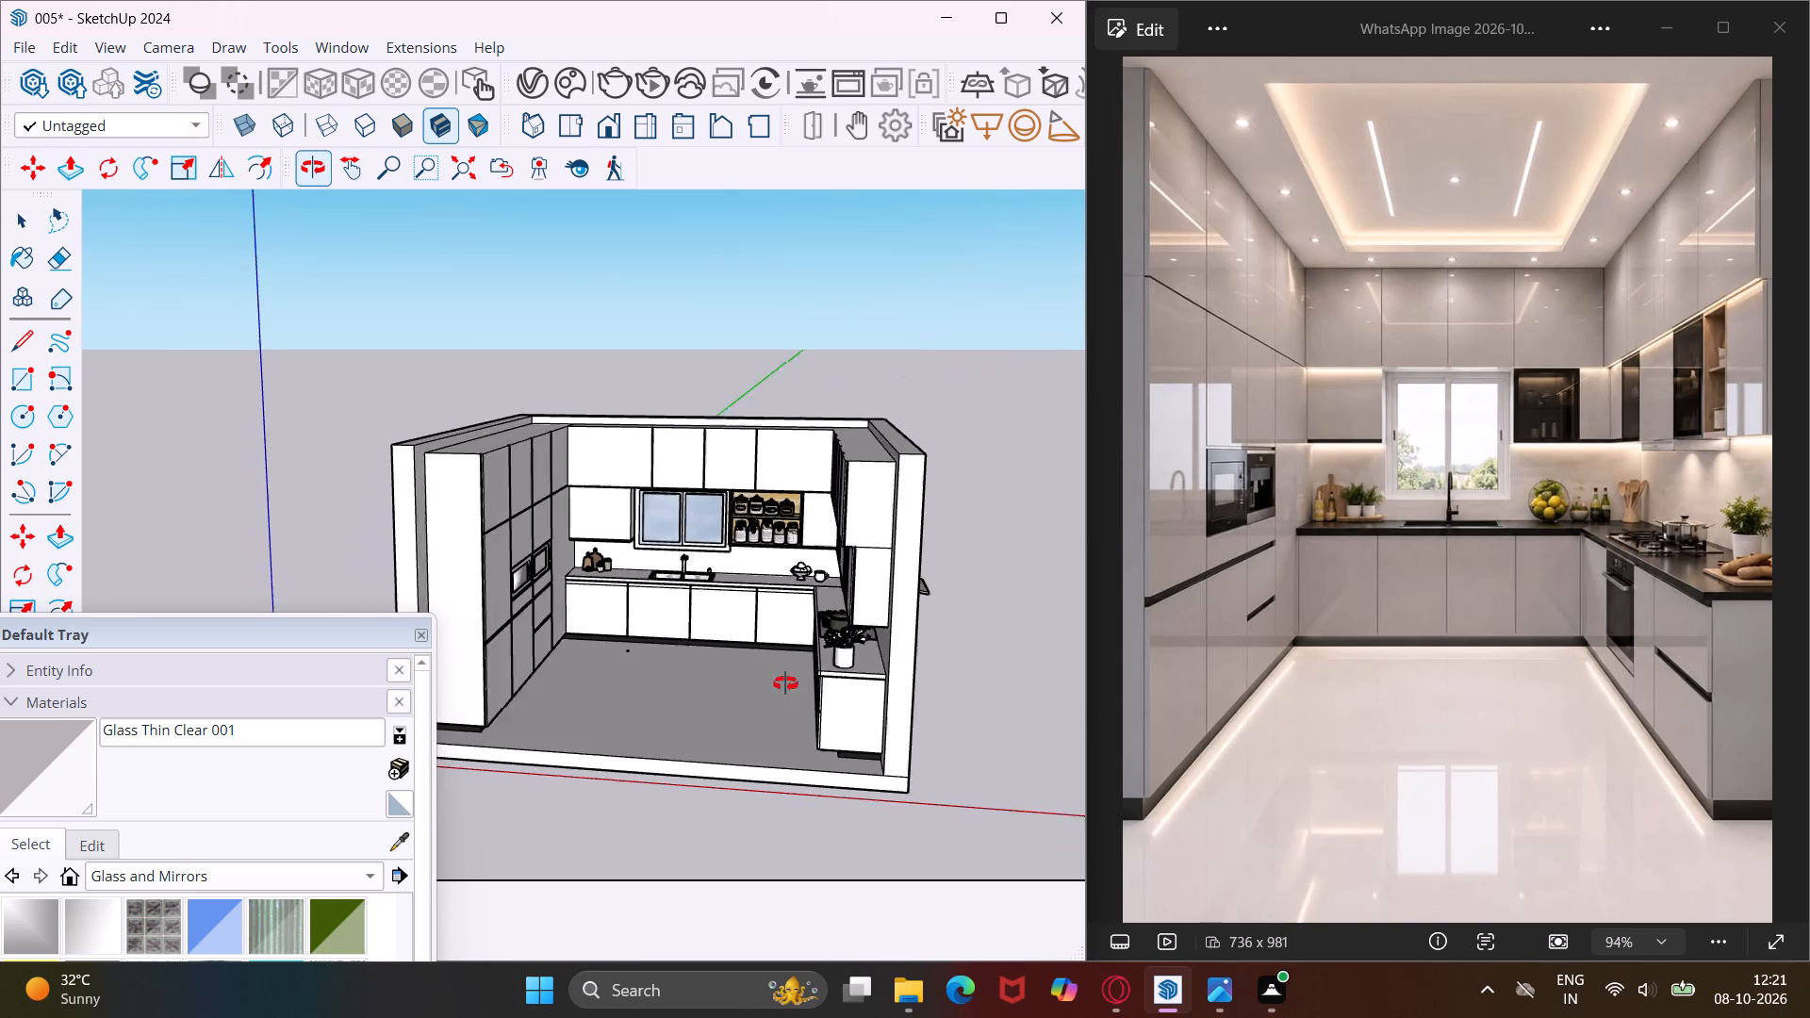
middle_click_drag(785, 683, 843, 681)
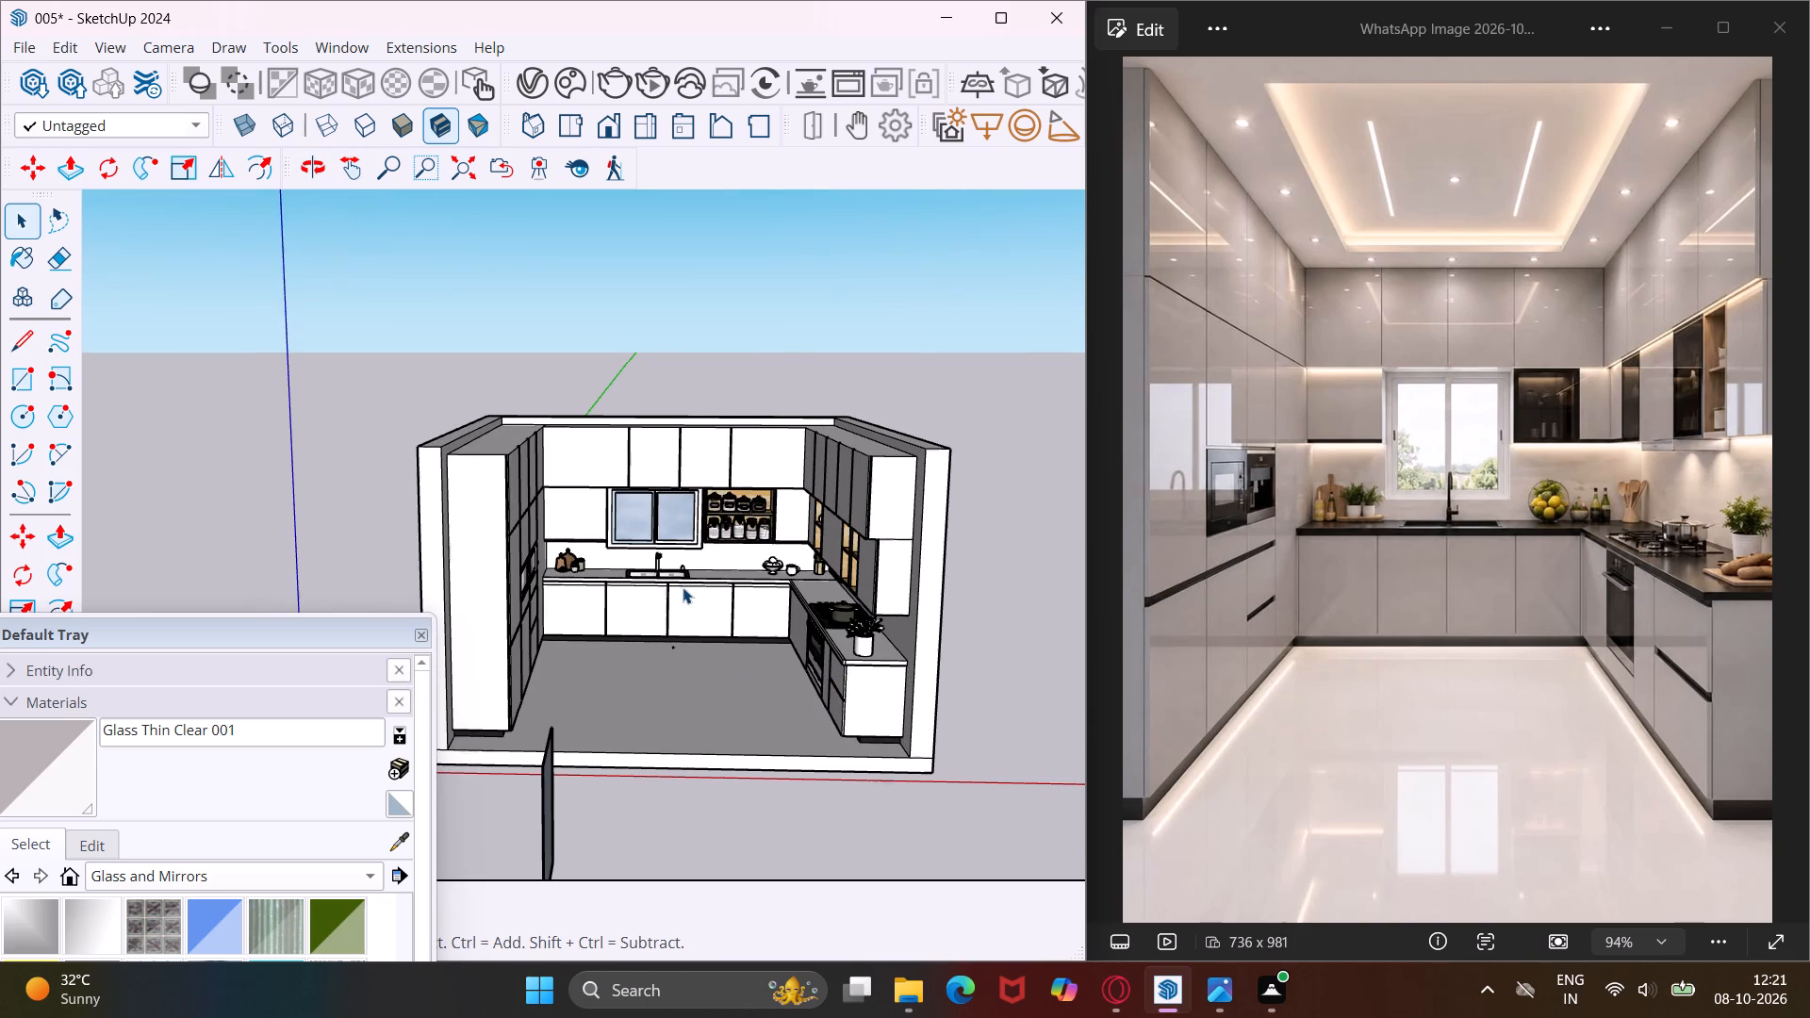
Run a V-Ray test render of the window wall, framing the sink, jar shelves and hob corner.
scroll(590, 562, "up", 3)
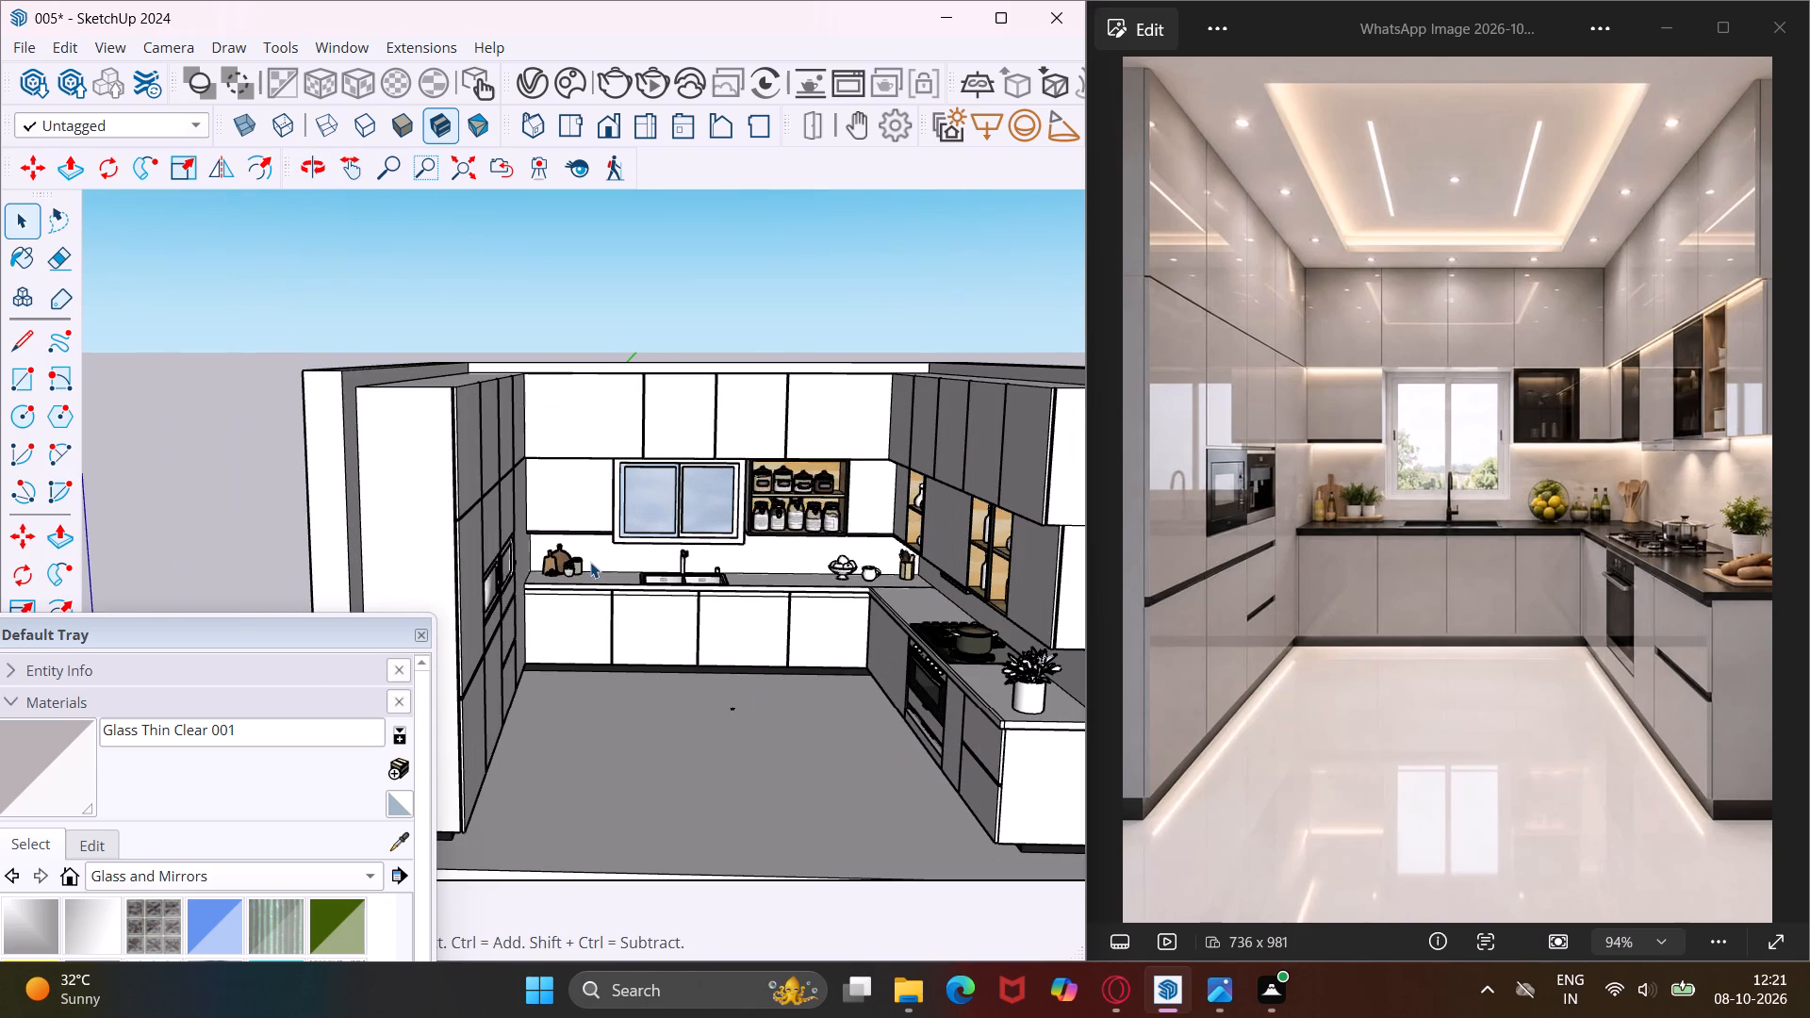
scroll(590, 562, "up", 3)
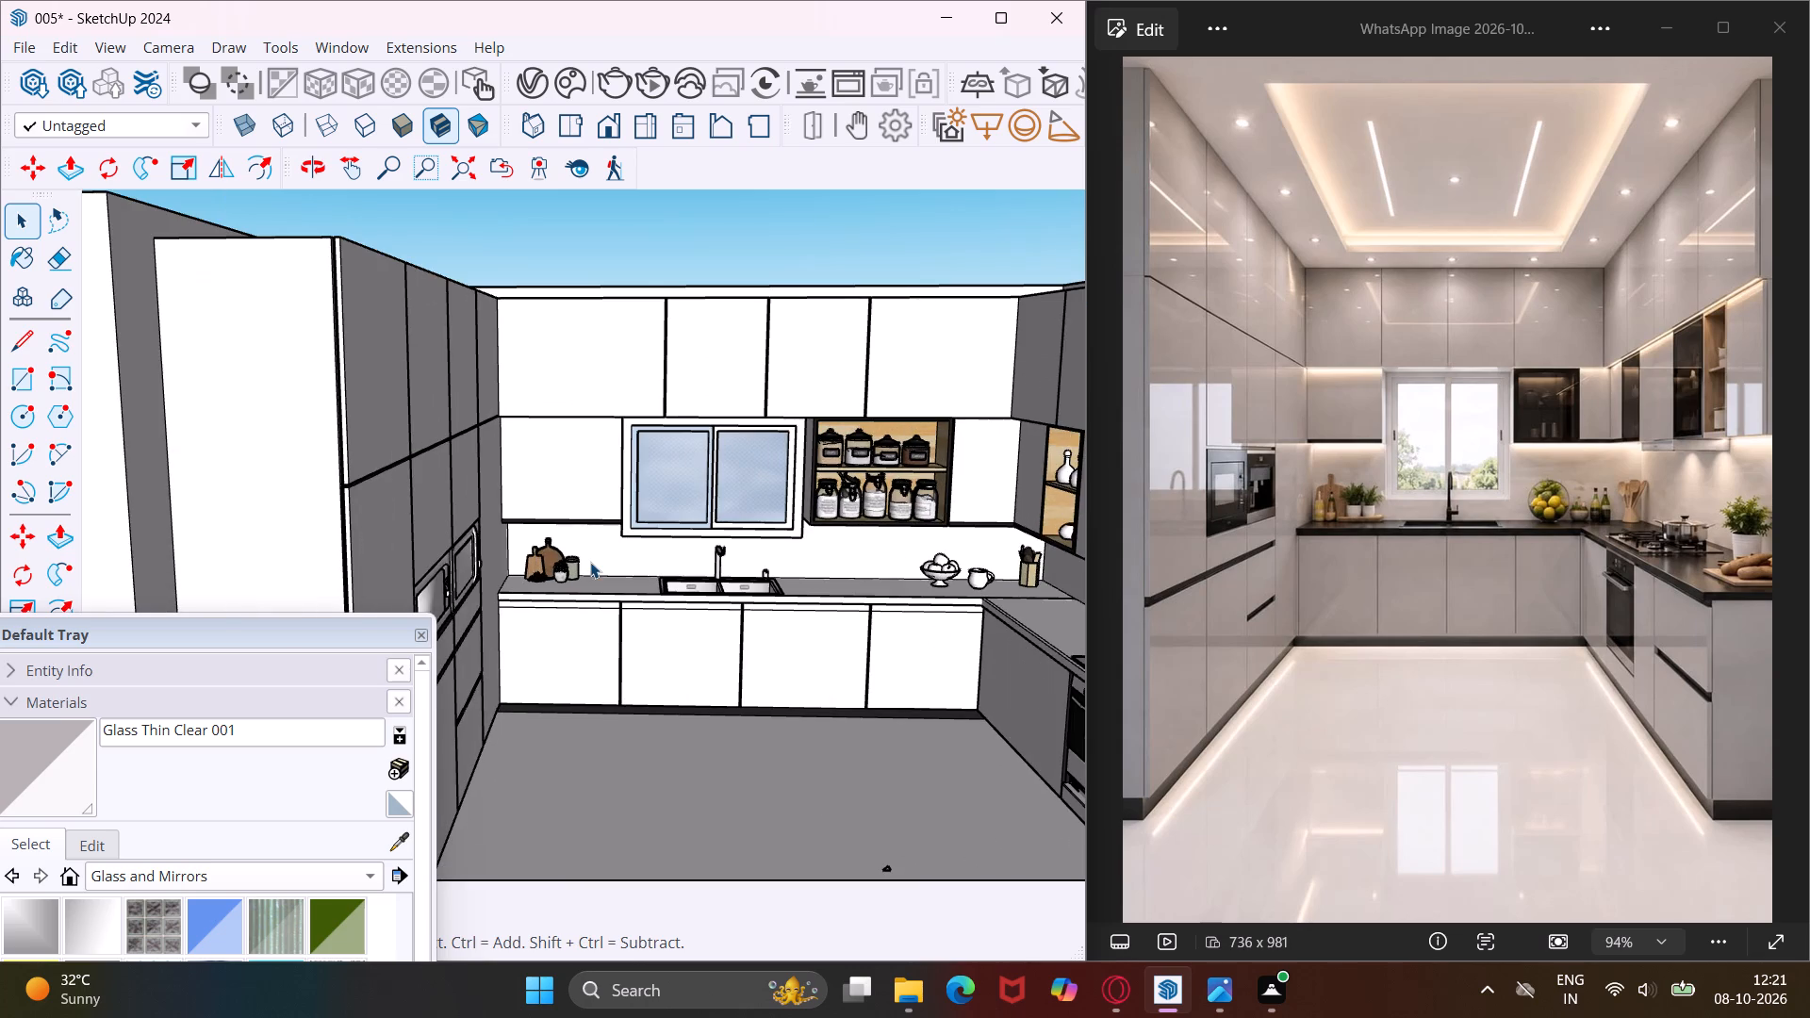
scroll(590, 562, "up", 5)
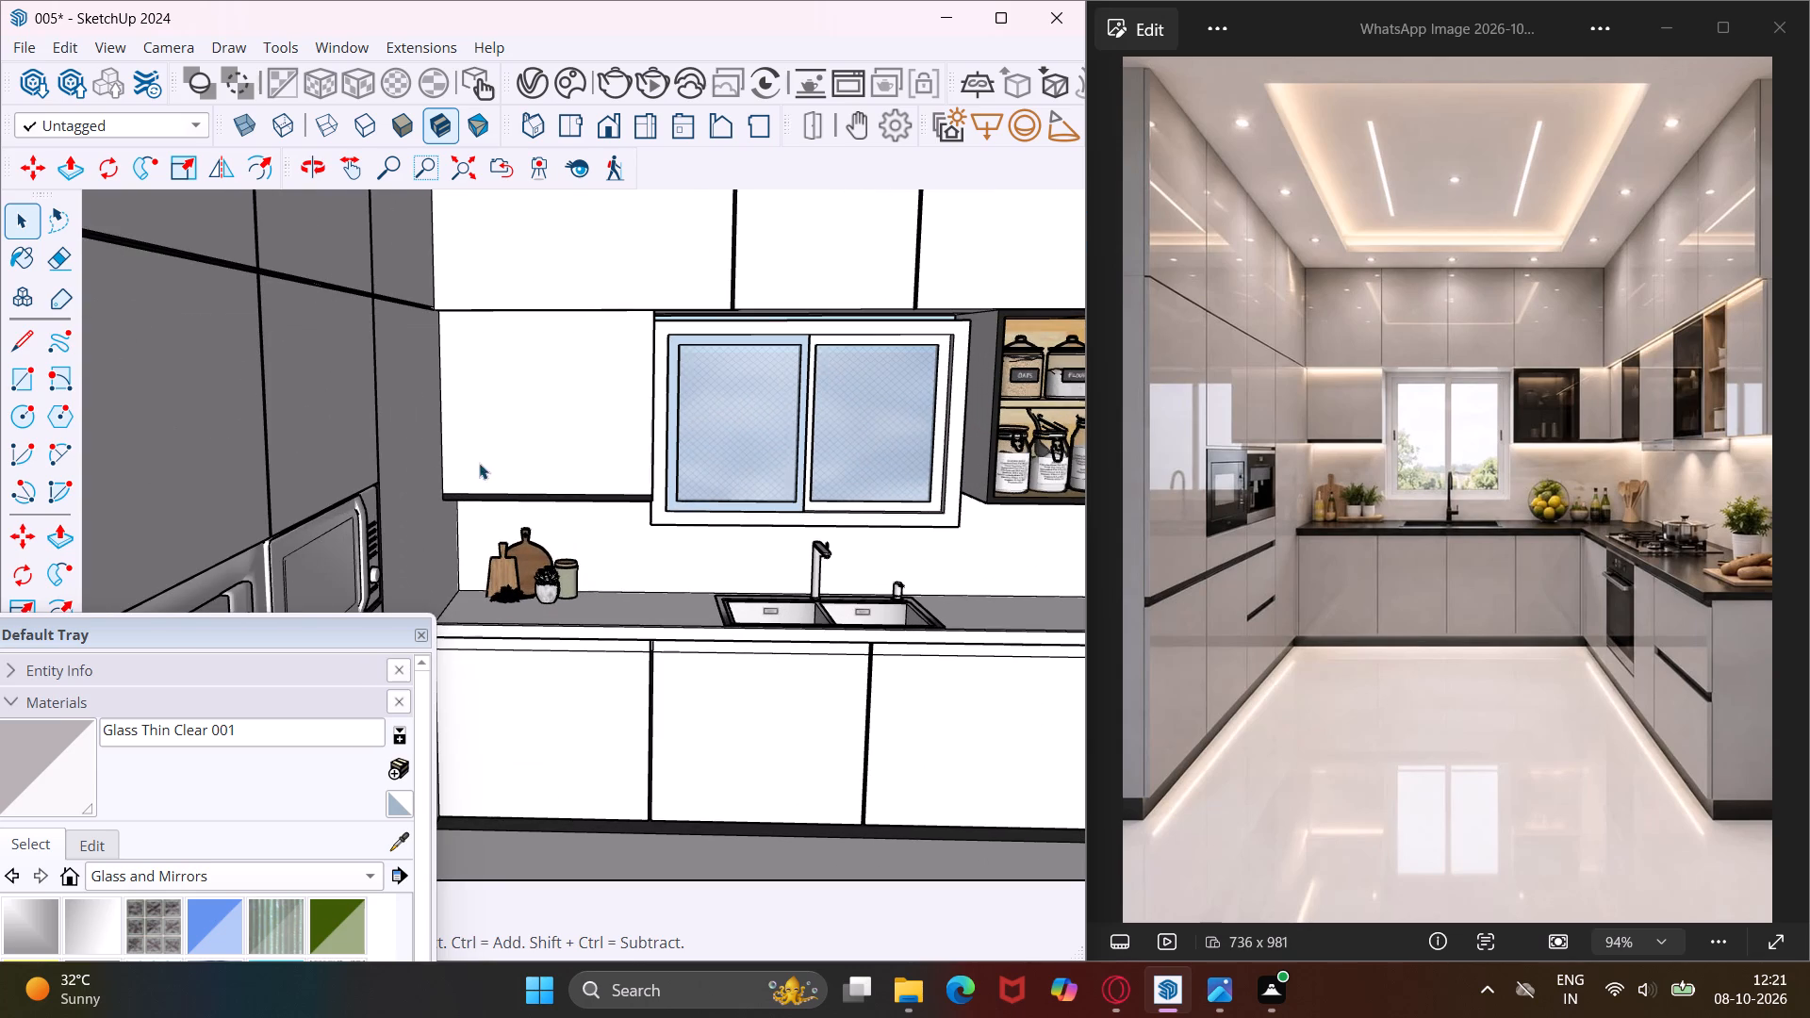
middle_click_drag(430, 433, 393, 464)
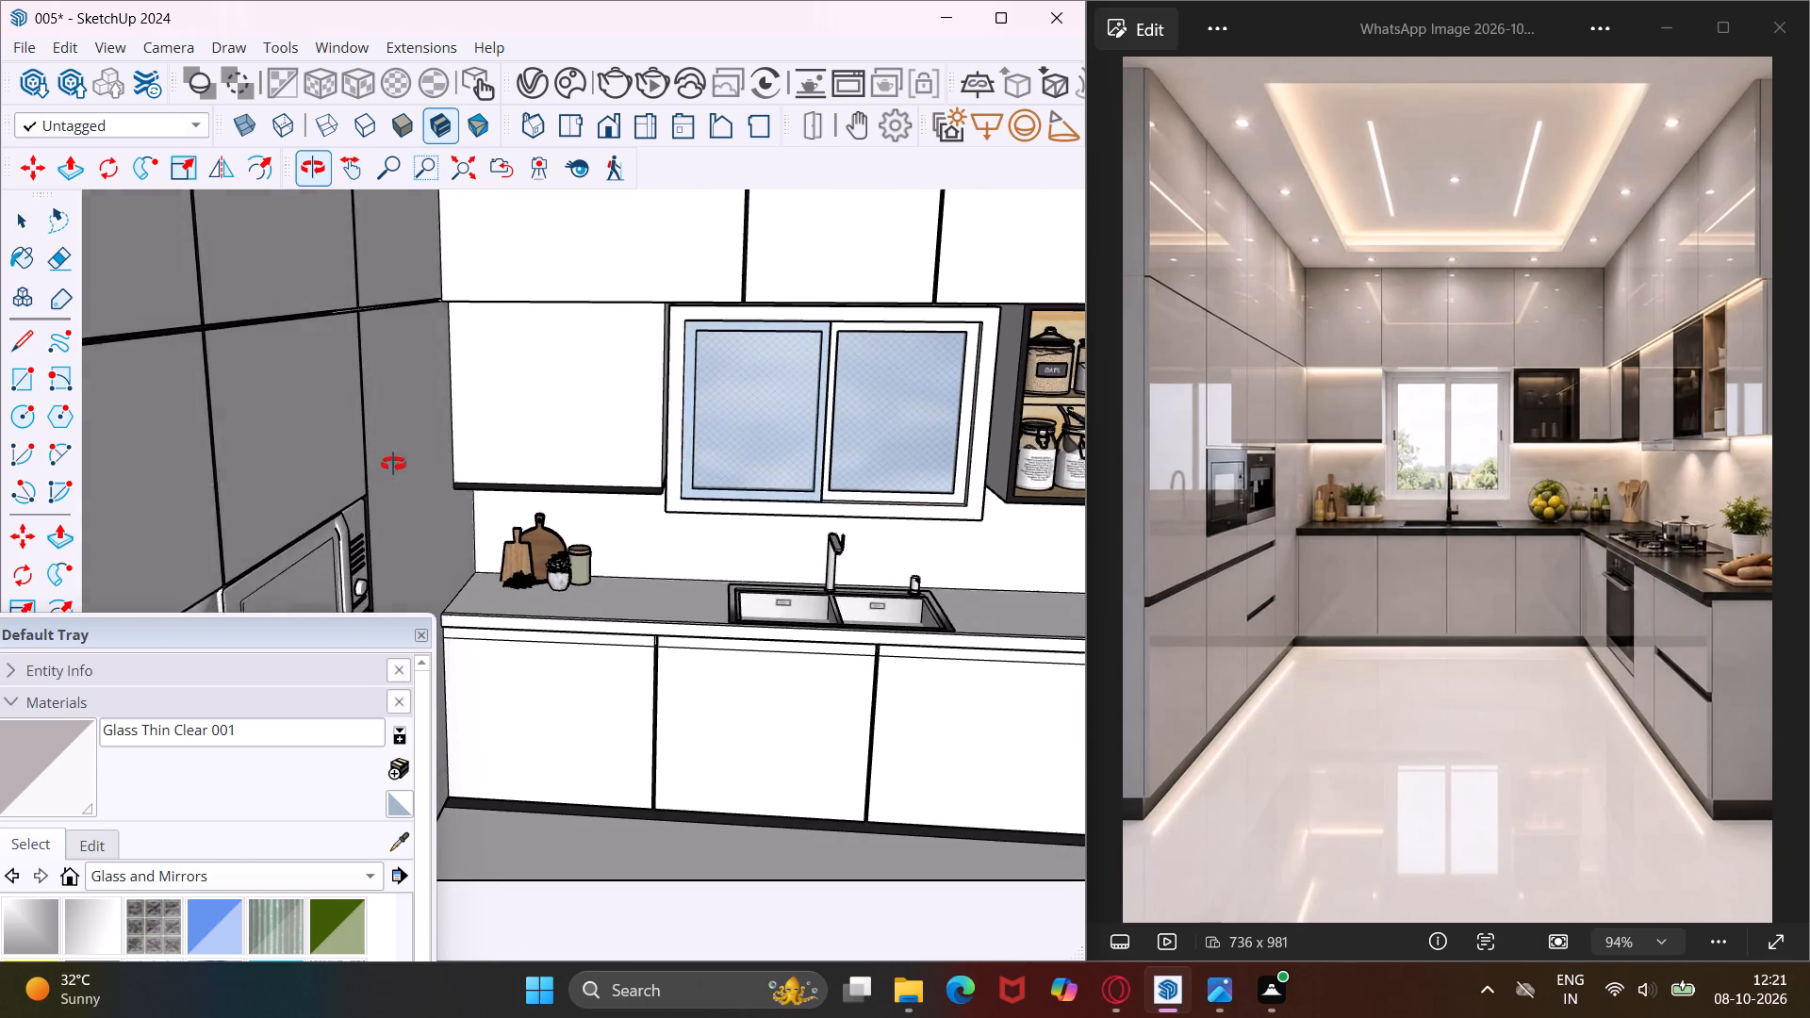
middle_click_drag(393, 464, 408, 468)
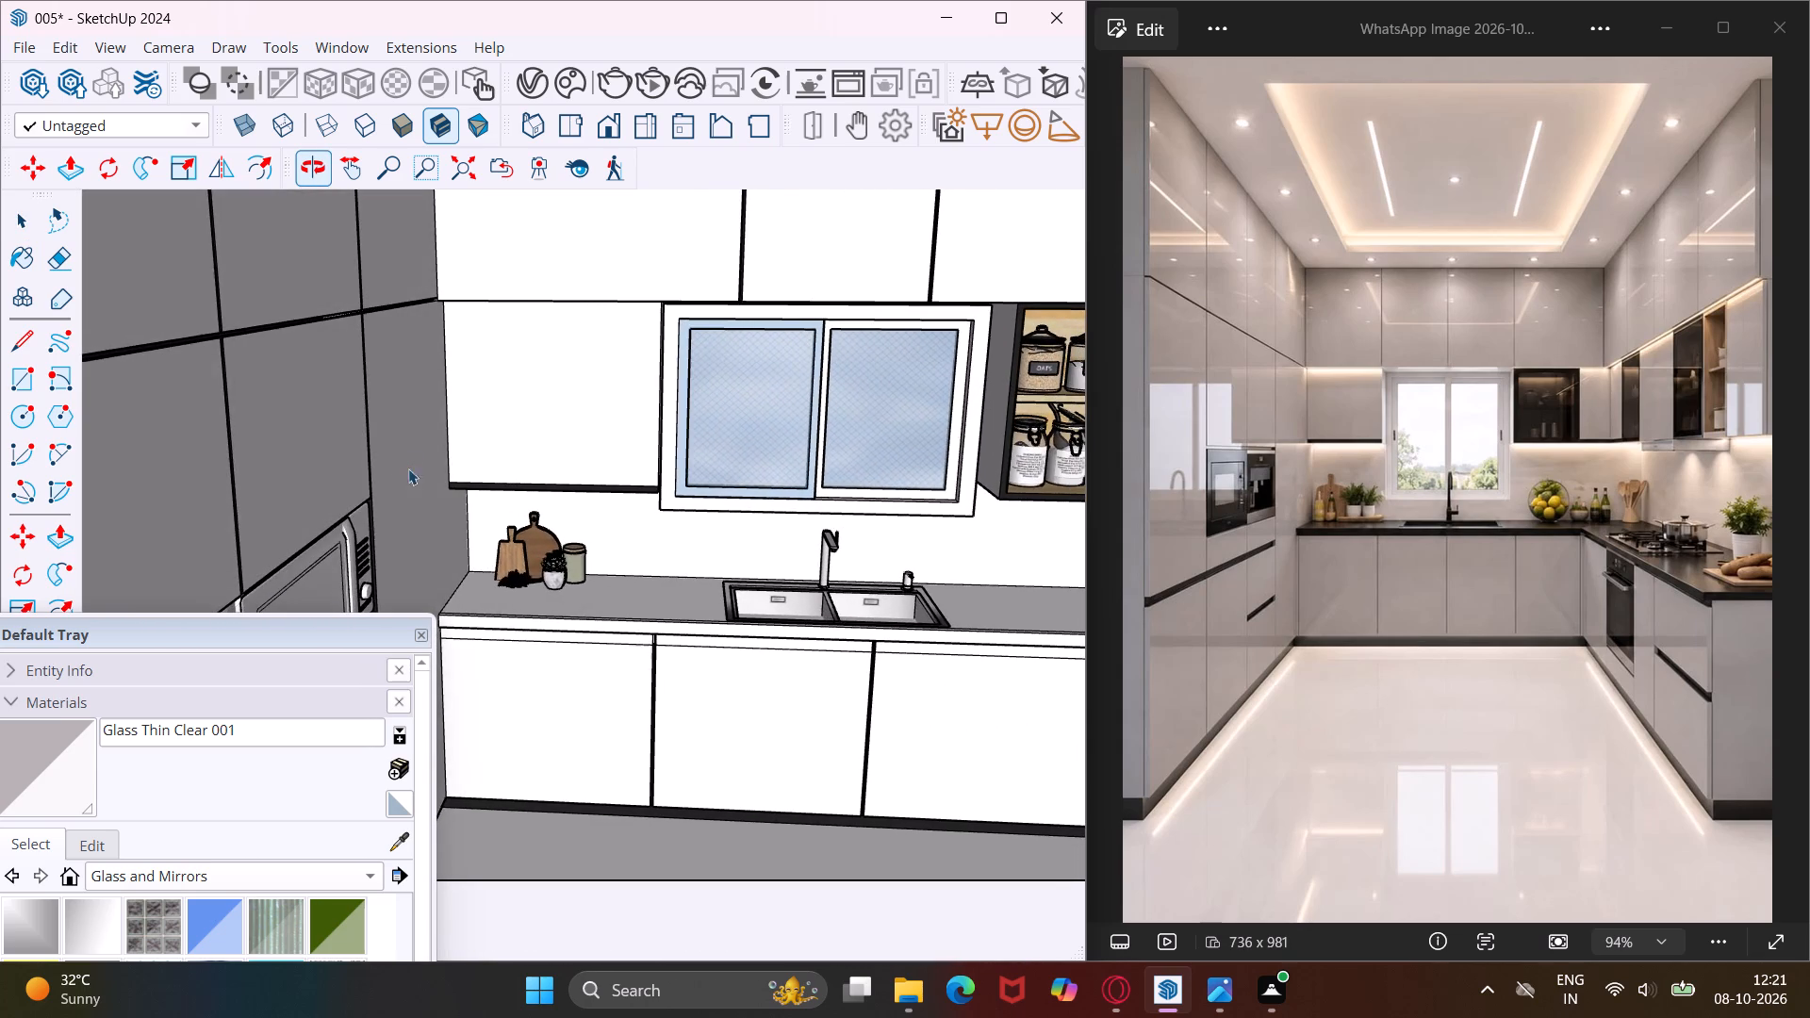
scroll(391, 457, "down", 3)
middle_click_drag(992, 517, 900, 526)
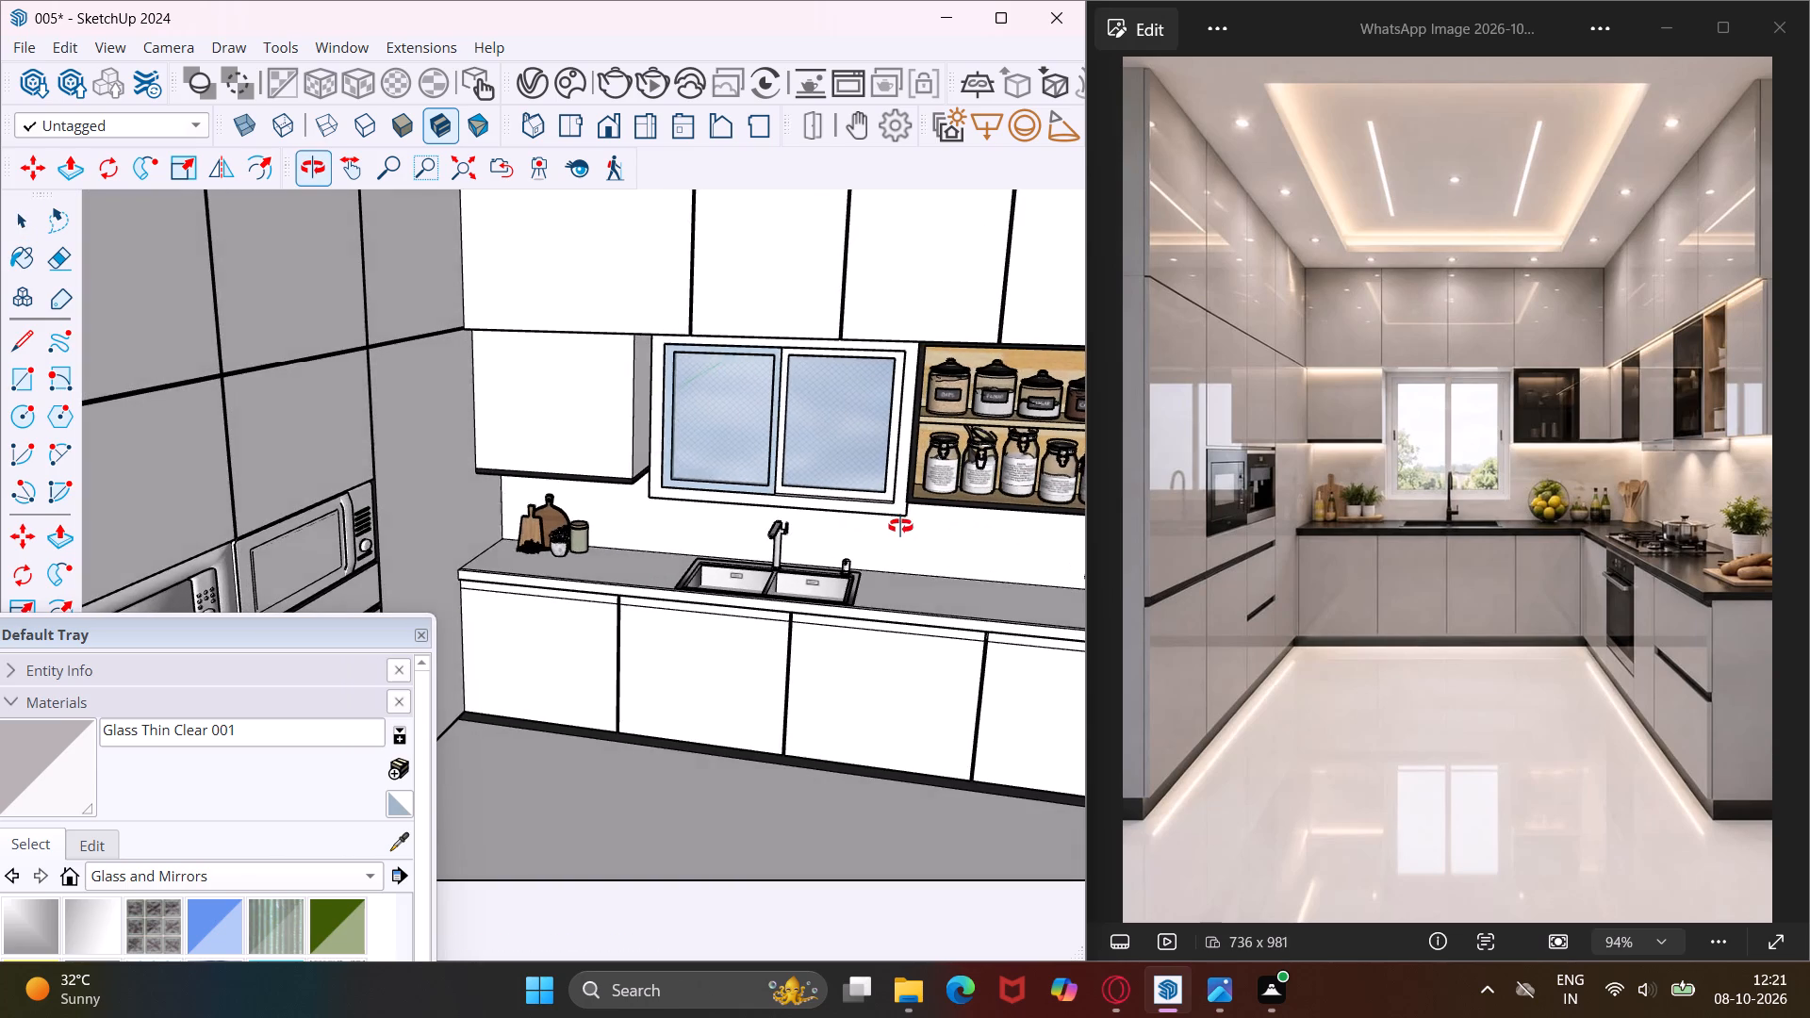
middle_click_drag(900, 526, 931, 526)
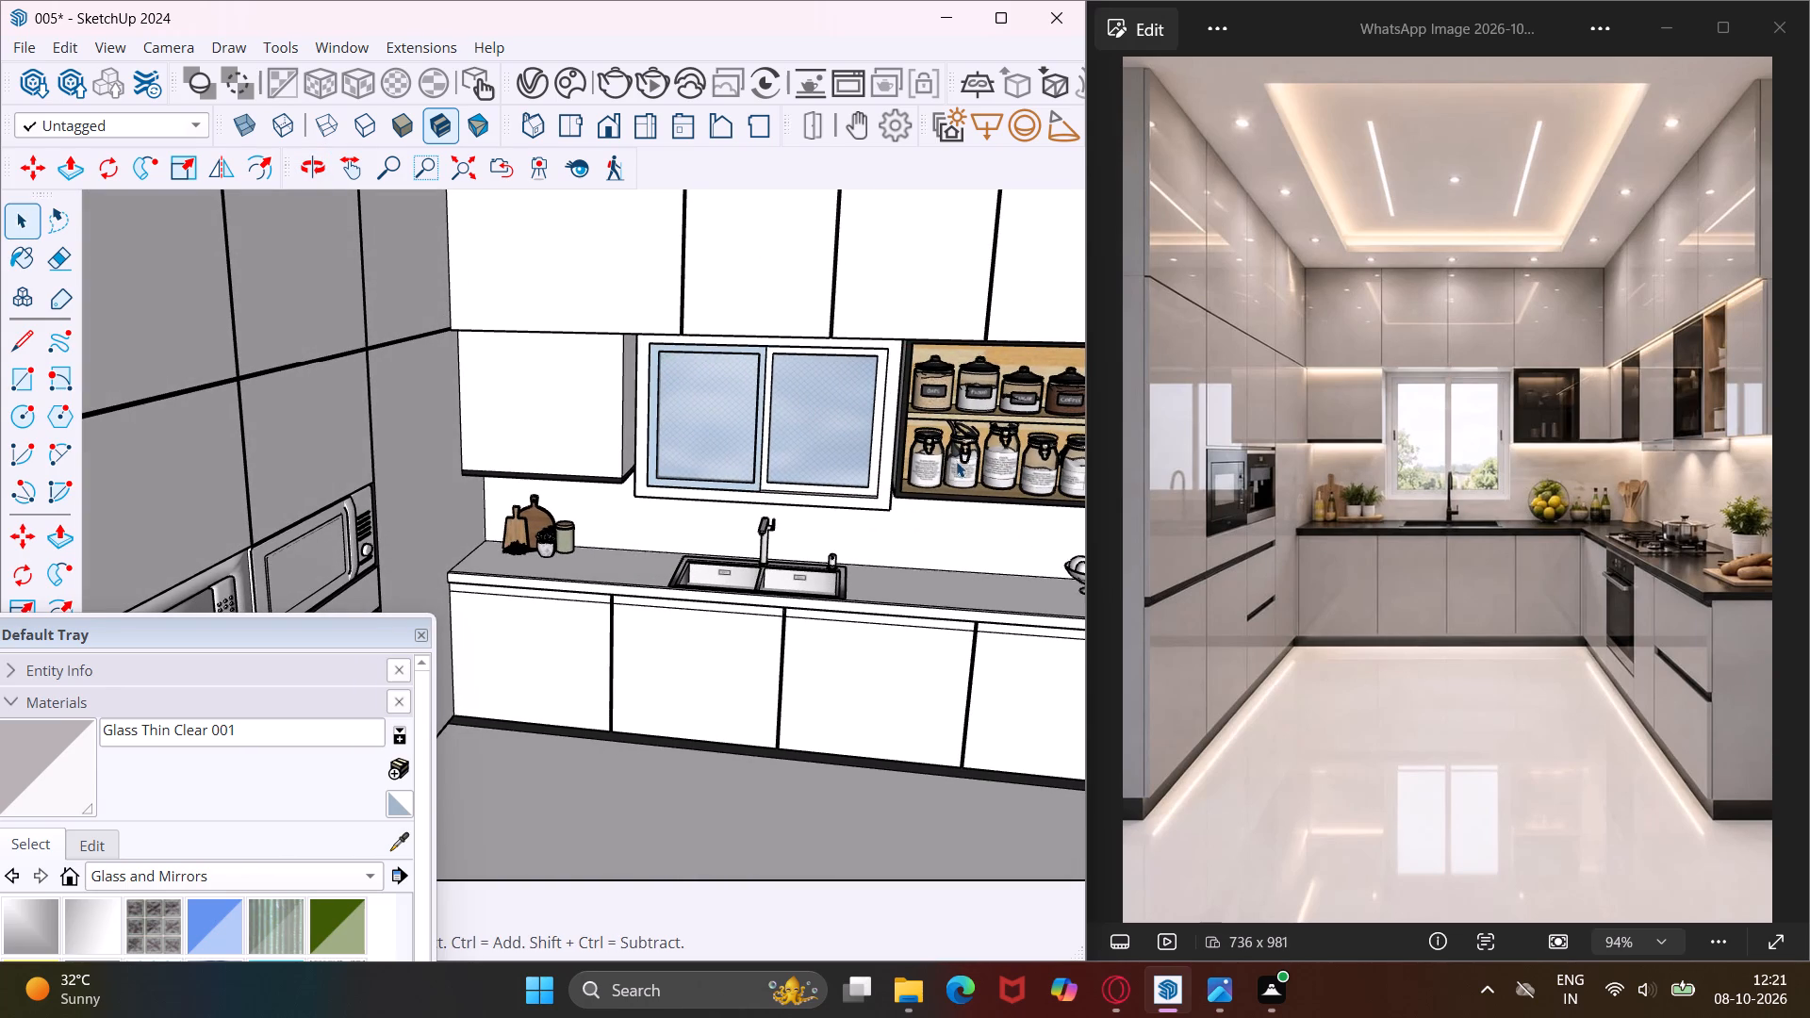
left_click(354, 180)
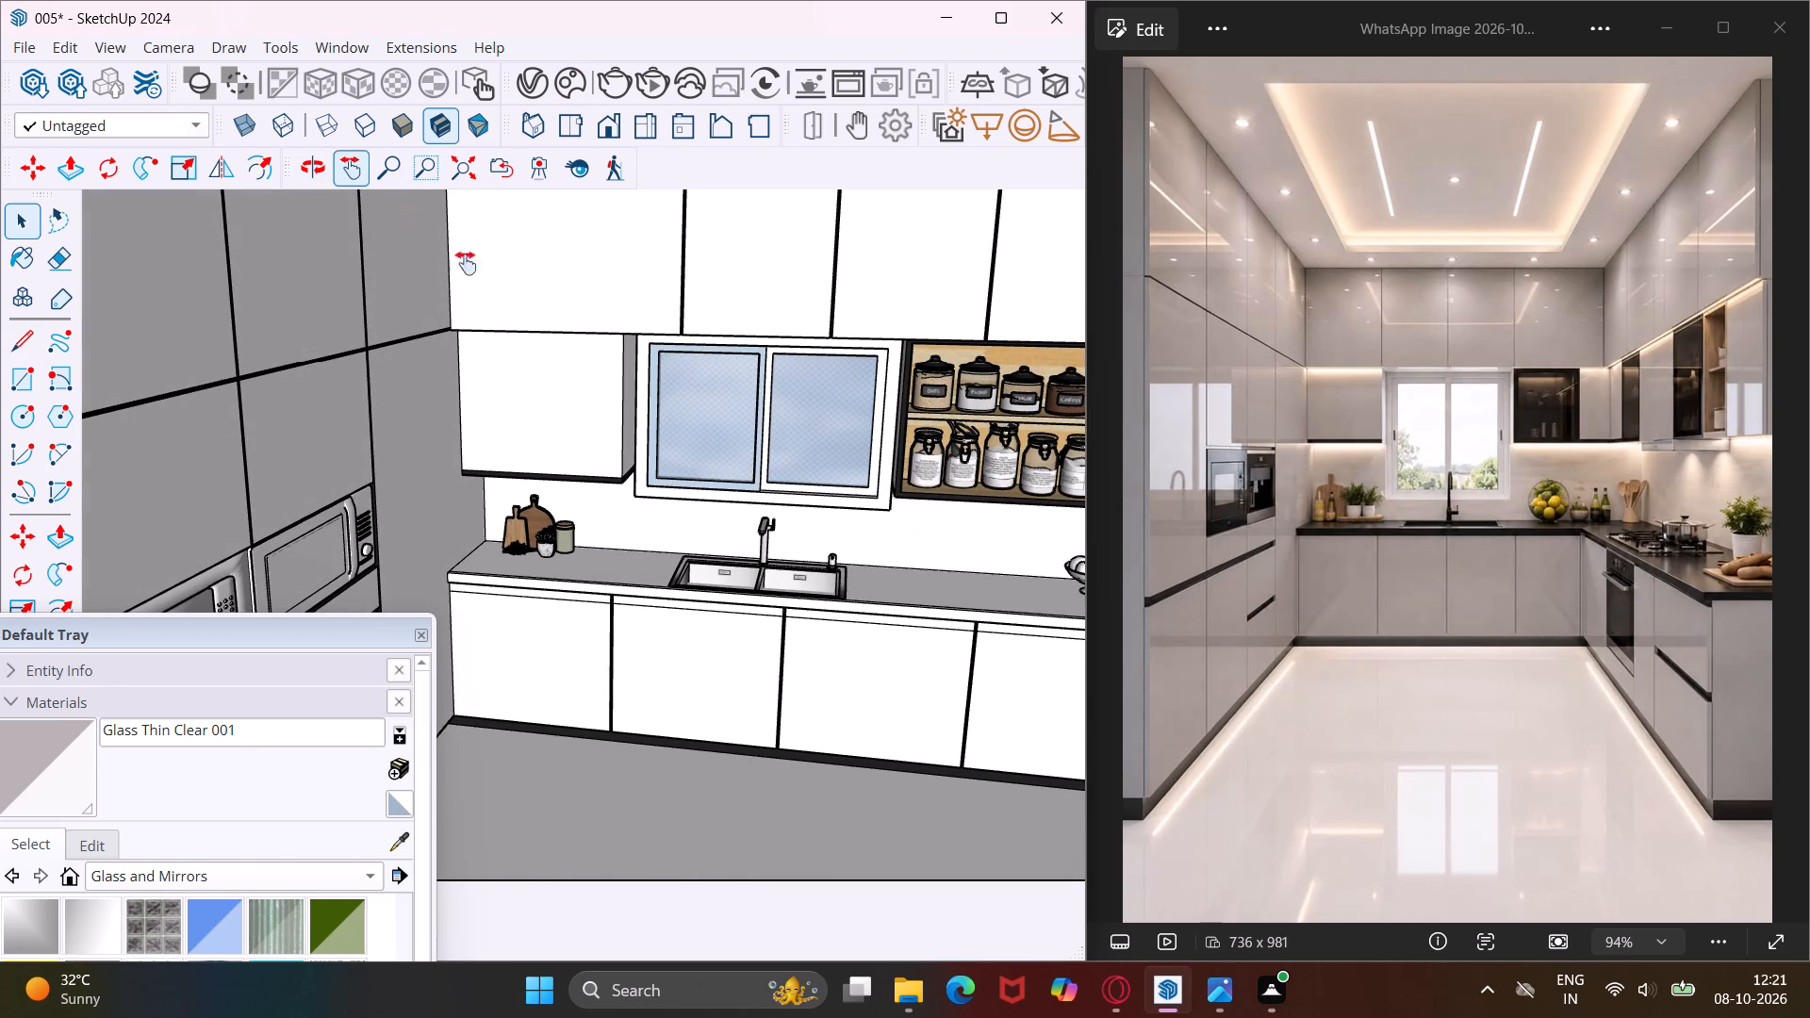
left_click_drag(726, 452, 488, 405)
left_click(776, 506)
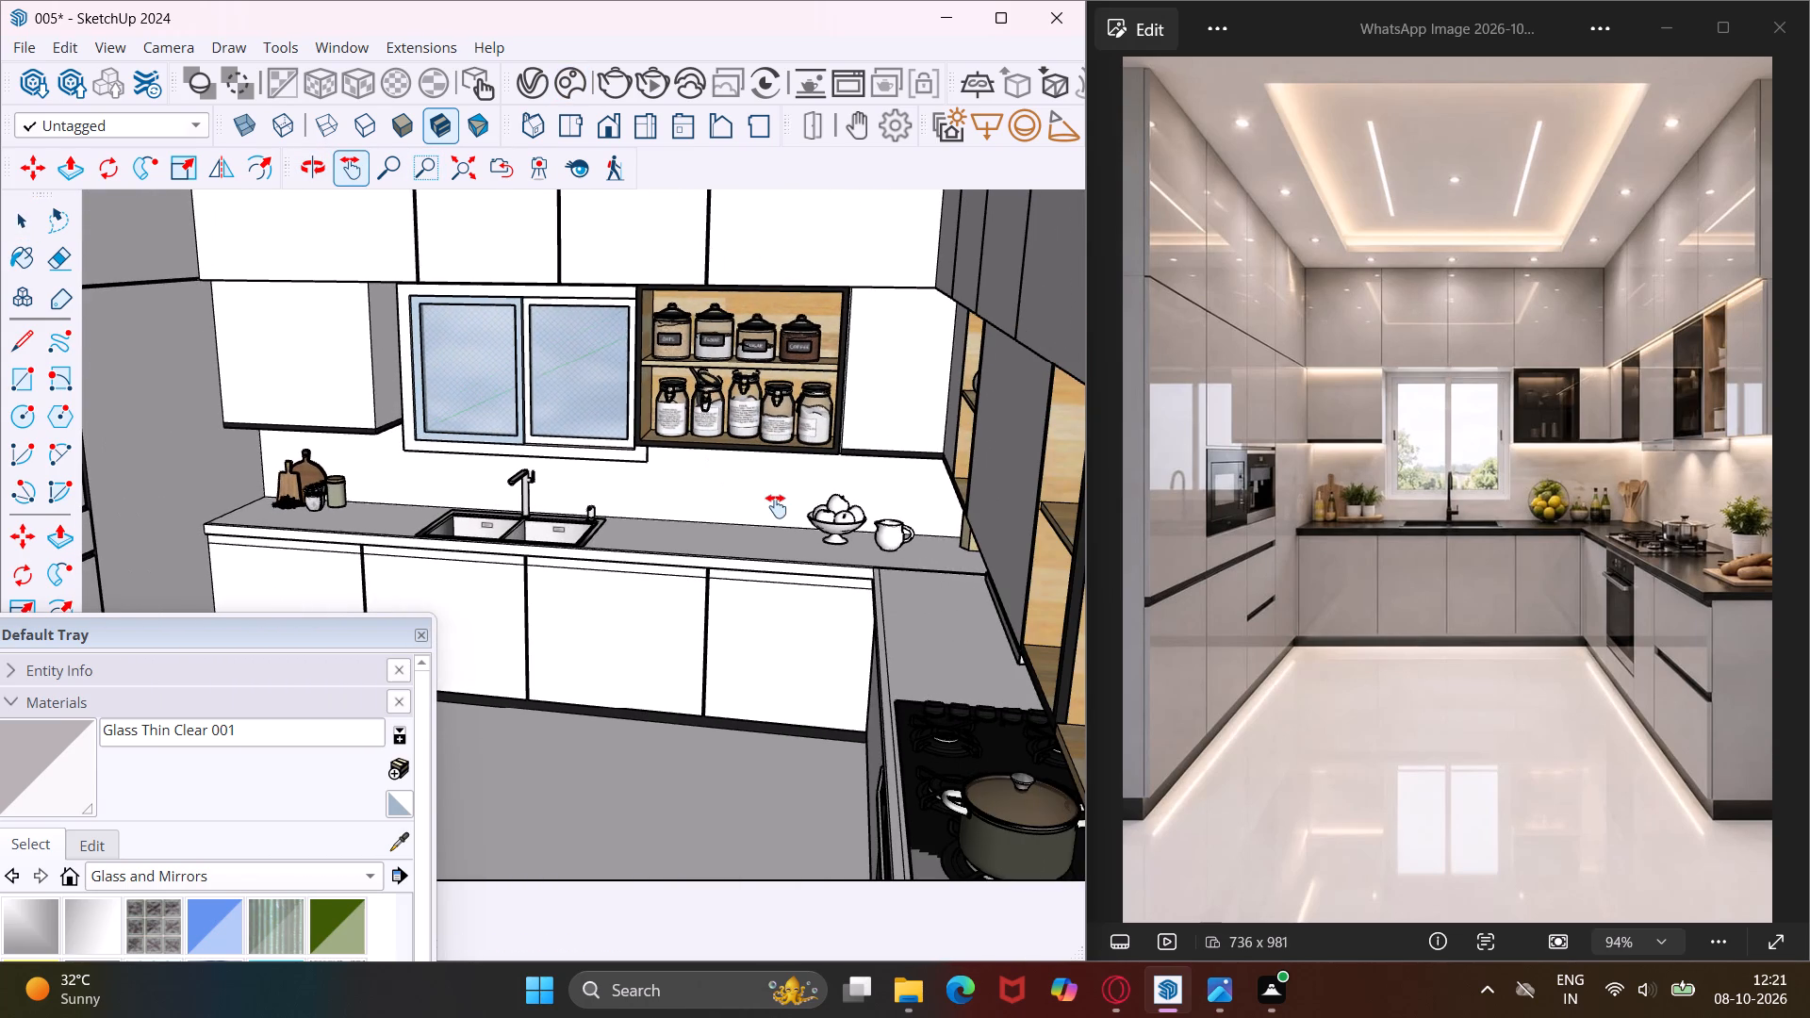
middle_click_drag(776, 506, 887, 503)
left_click_drag(797, 542, 766, 547)
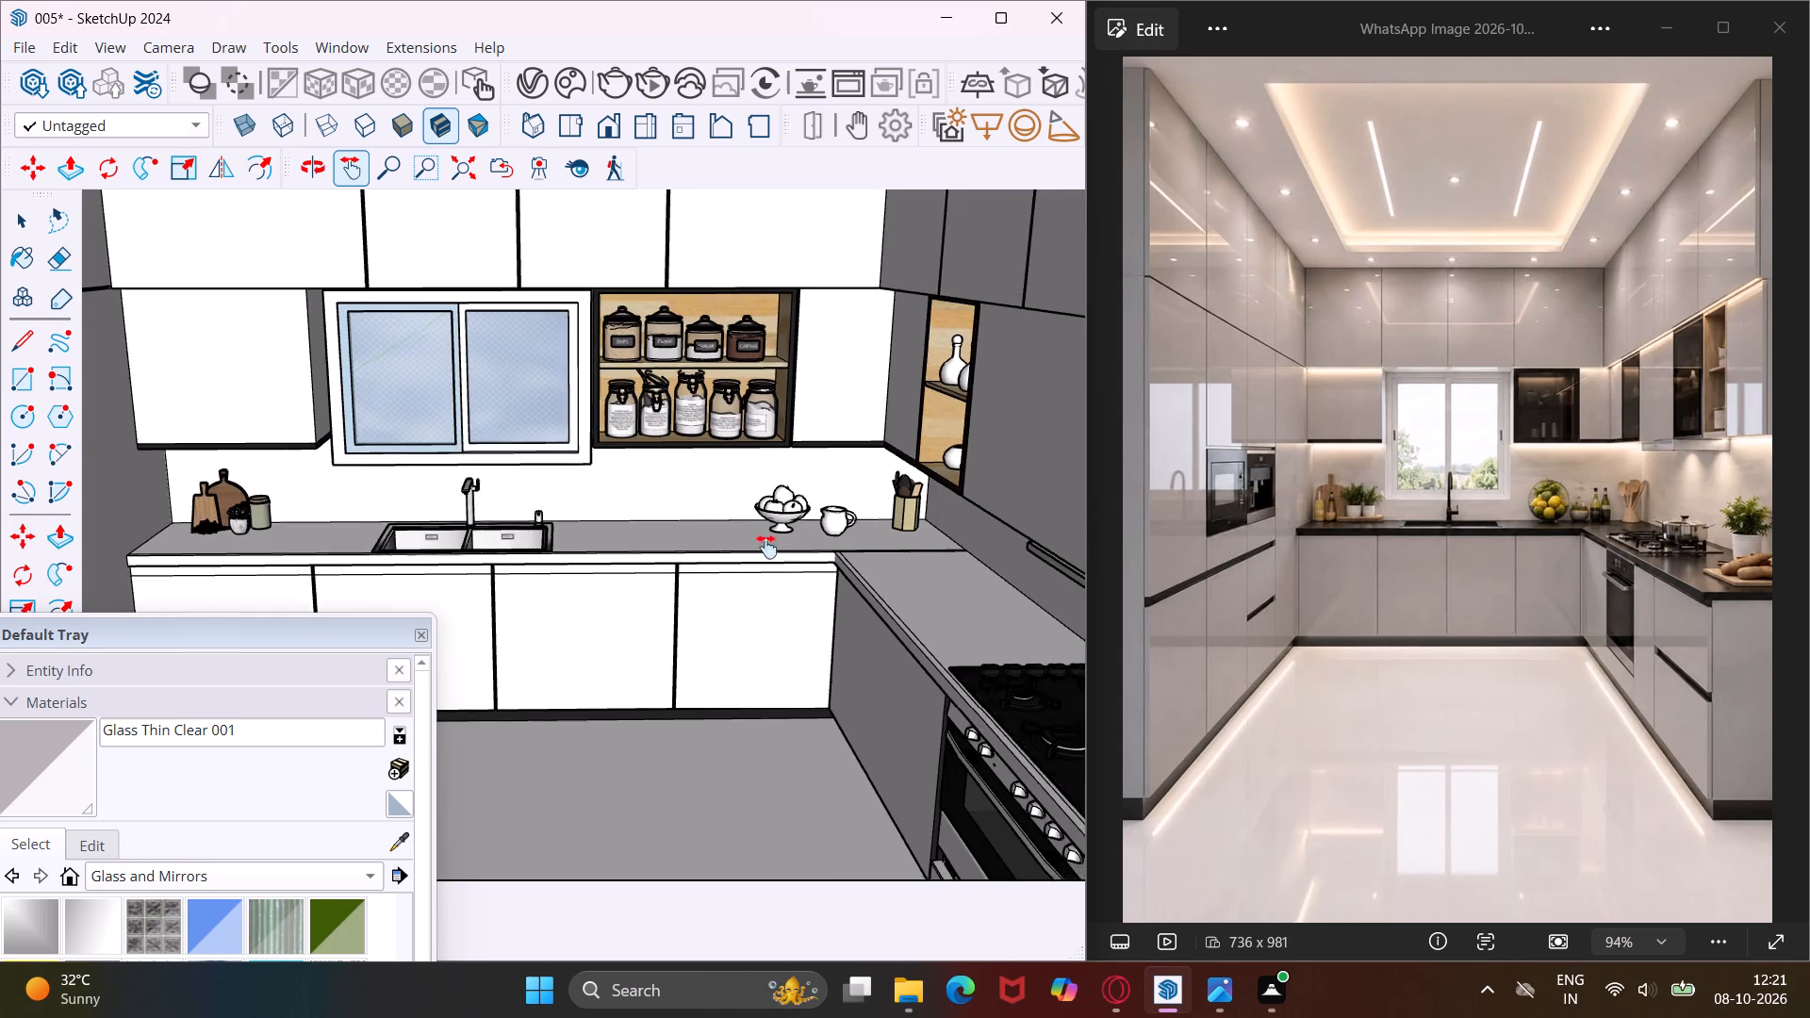
left_click_drag(766, 547, 741, 553)
middle_click_drag(741, 553, 811, 554)
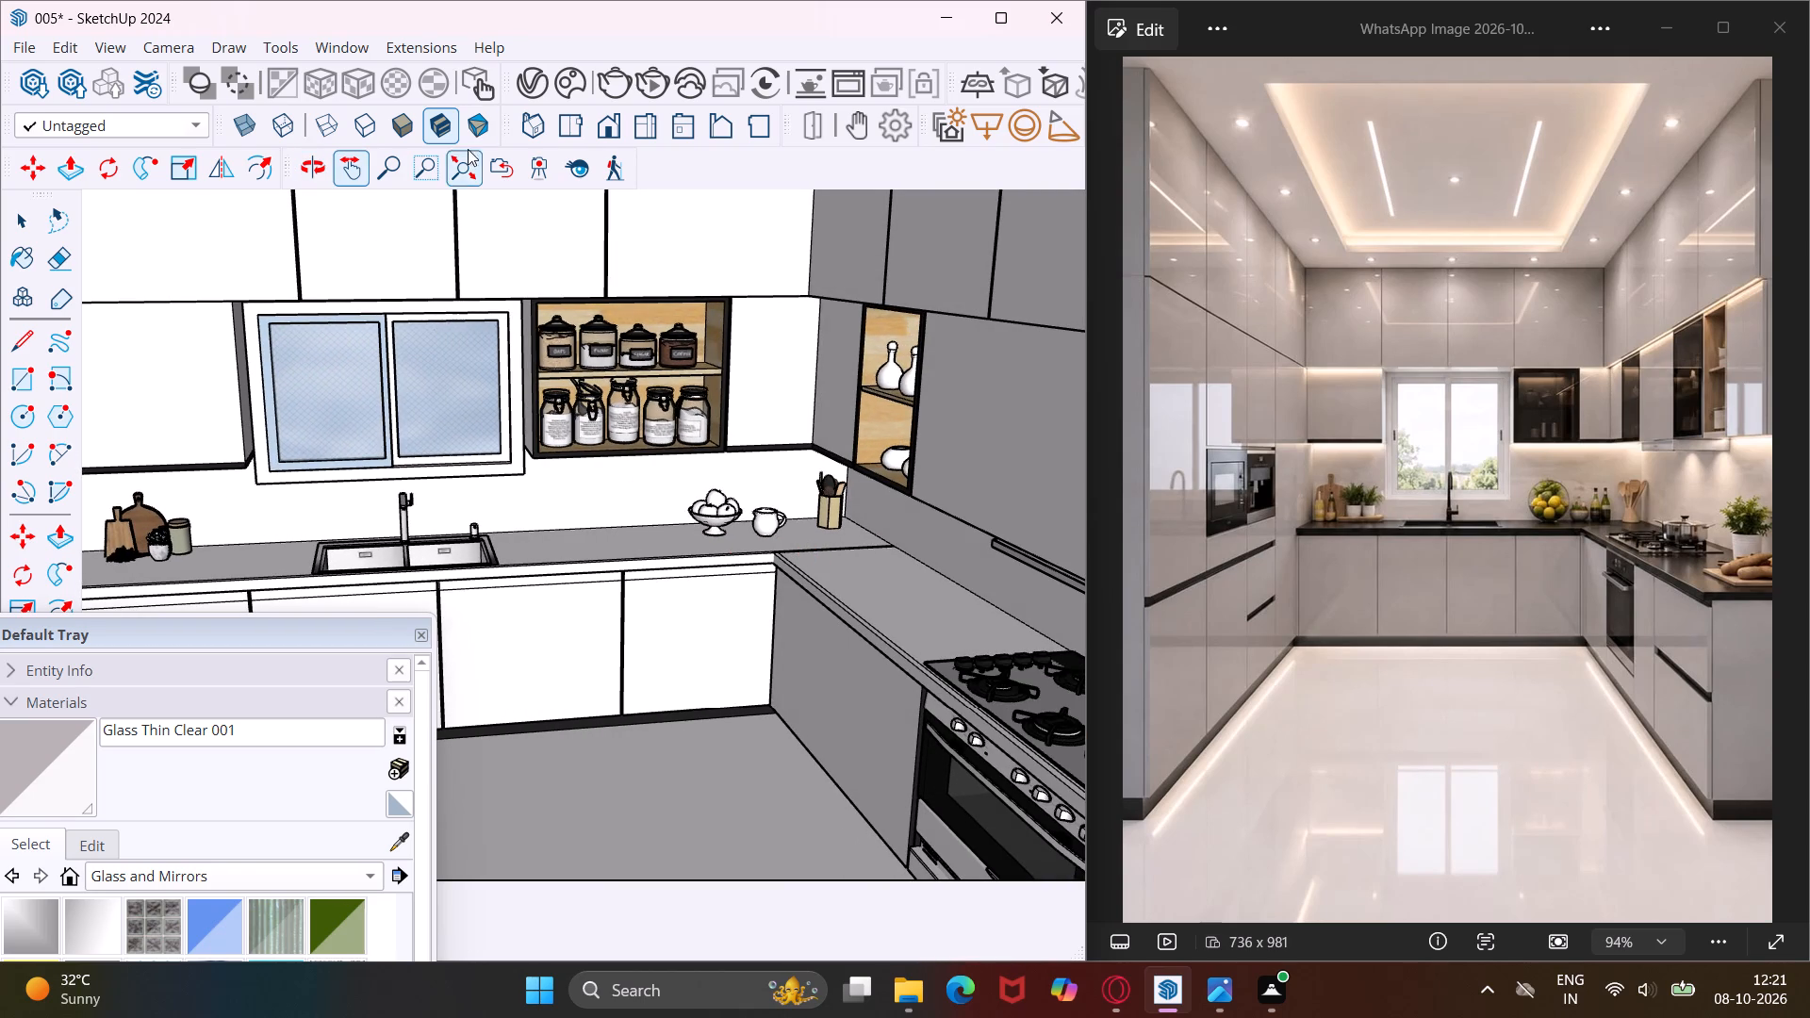
left_click(619, 73)
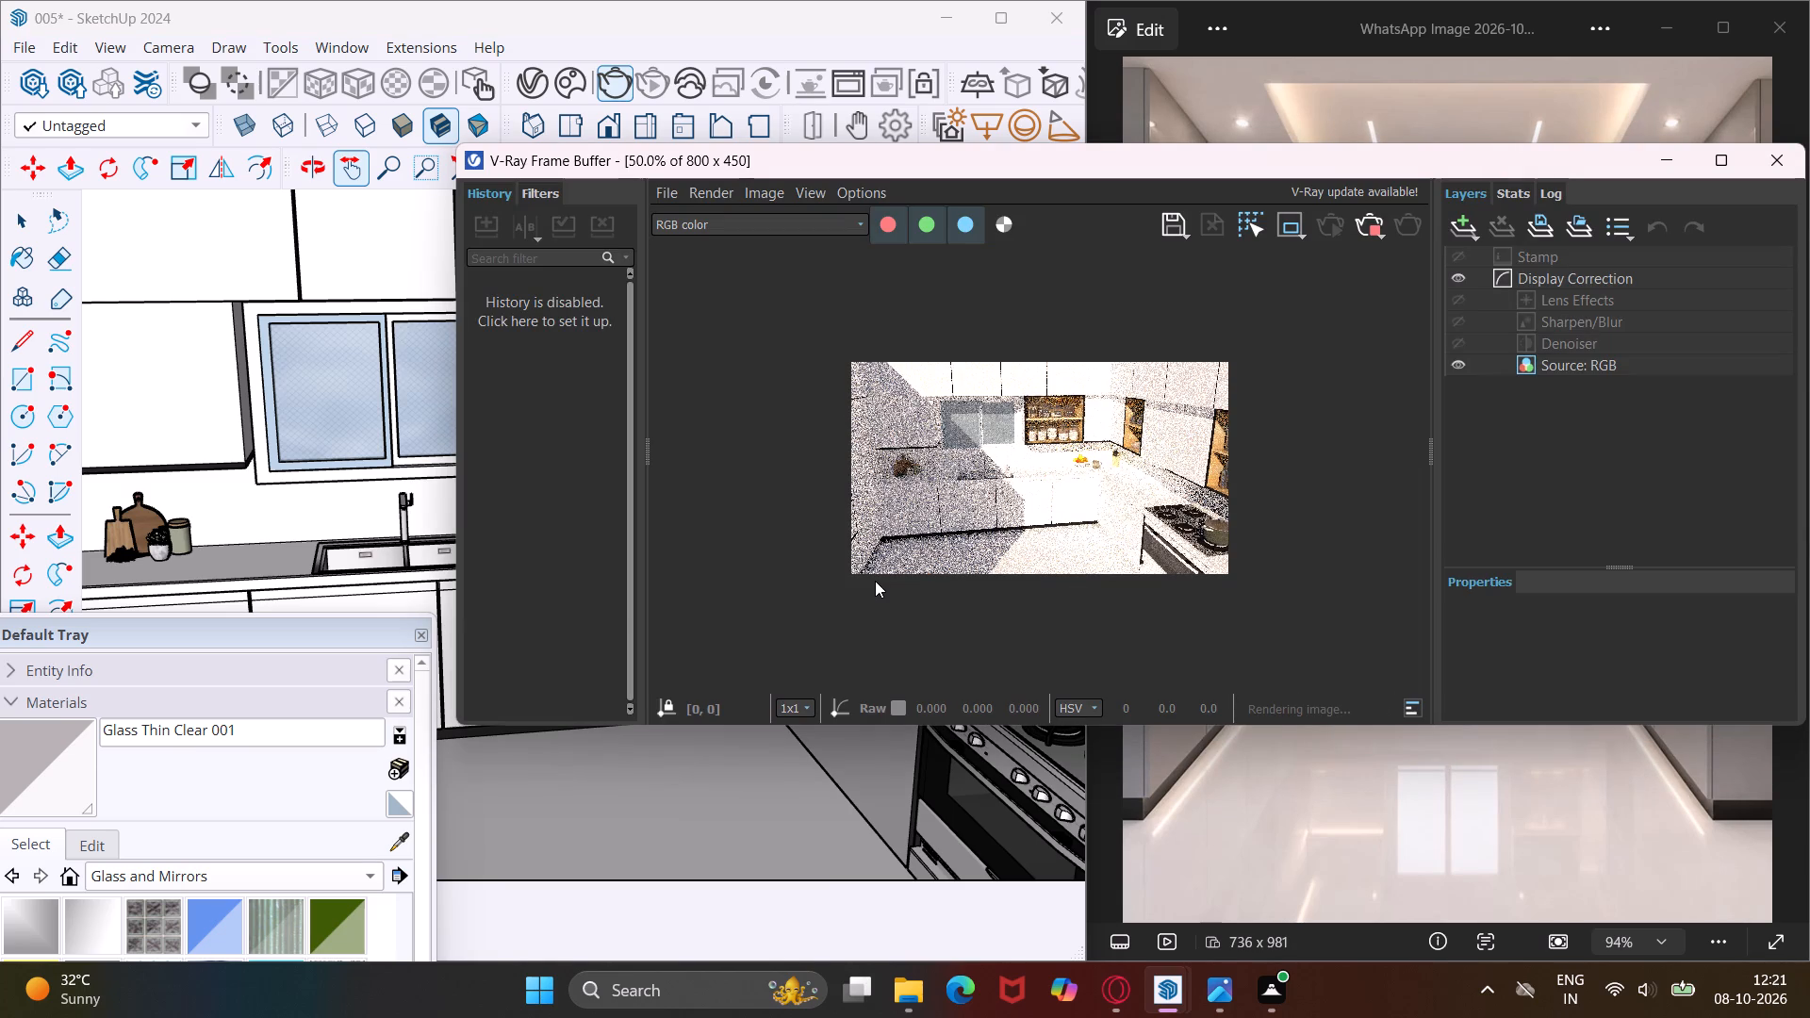
Inspect the test render's cabinets, sink, shelves, decor and hob up close and as a whole, and close the frame buffer.
scroll(1004, 501, "down", 3)
scroll(1004, 501, "up", 2)
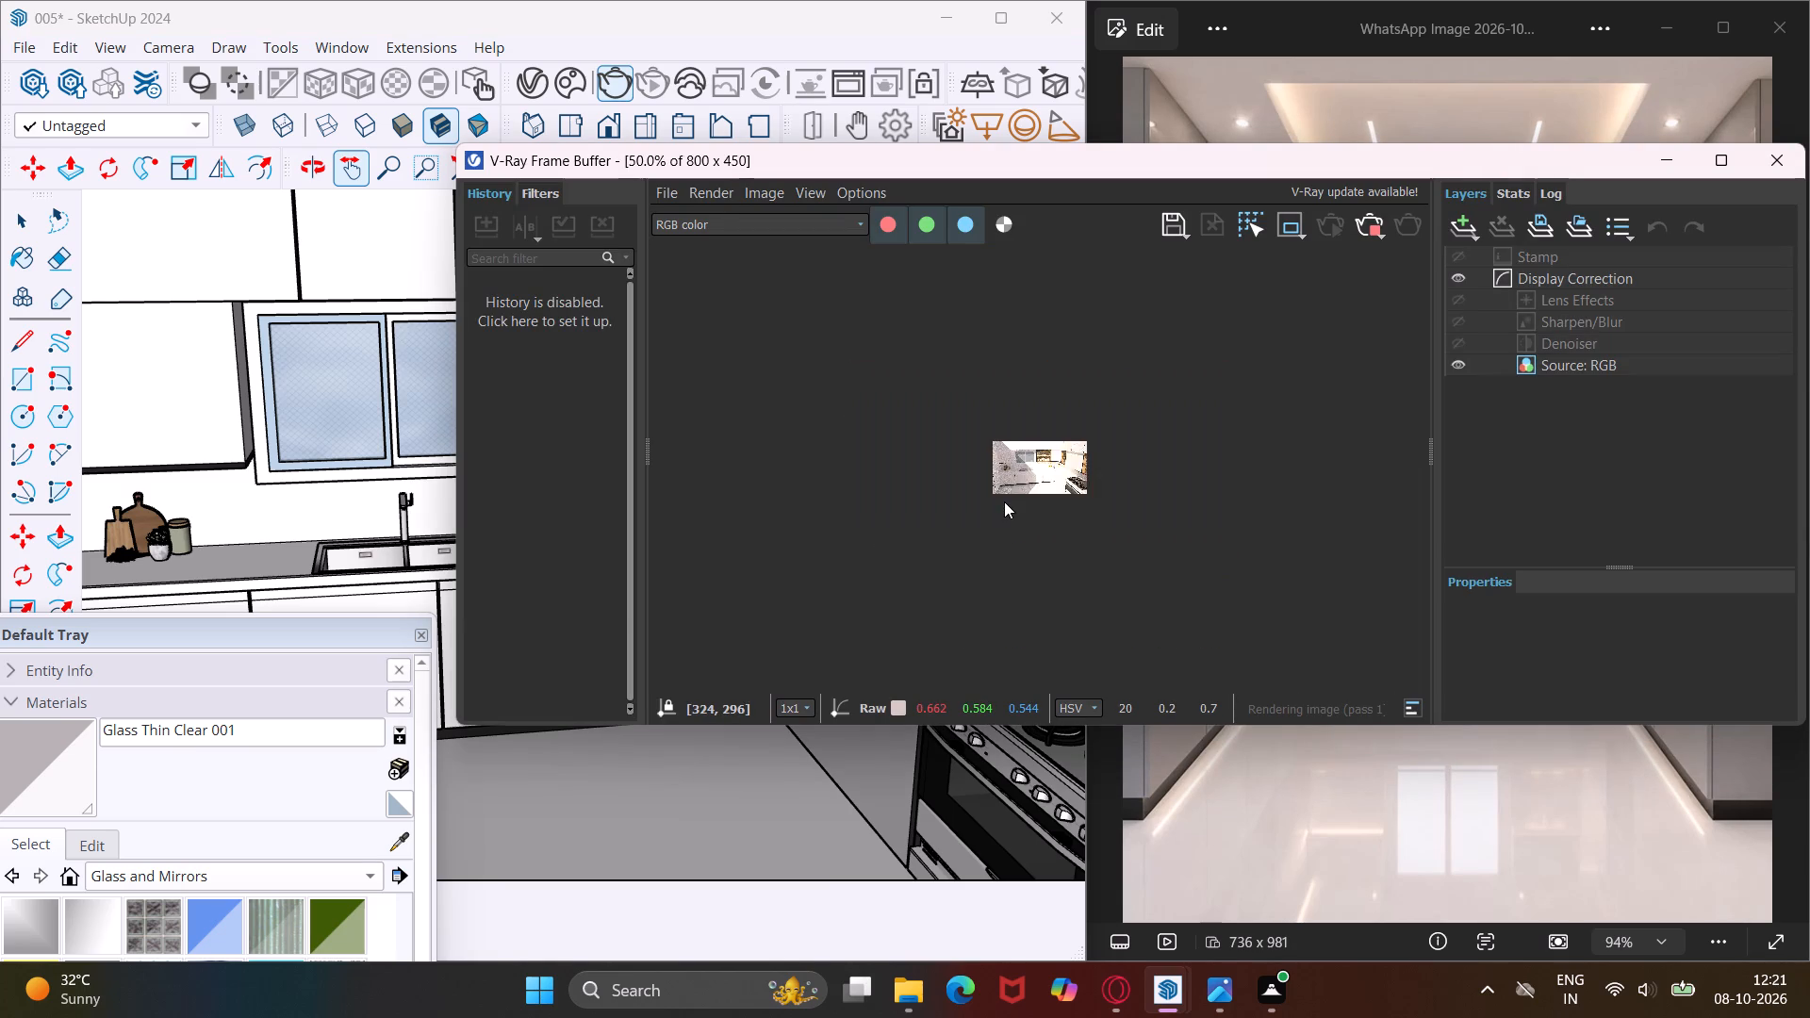
scroll(1004, 501, "up", 2)
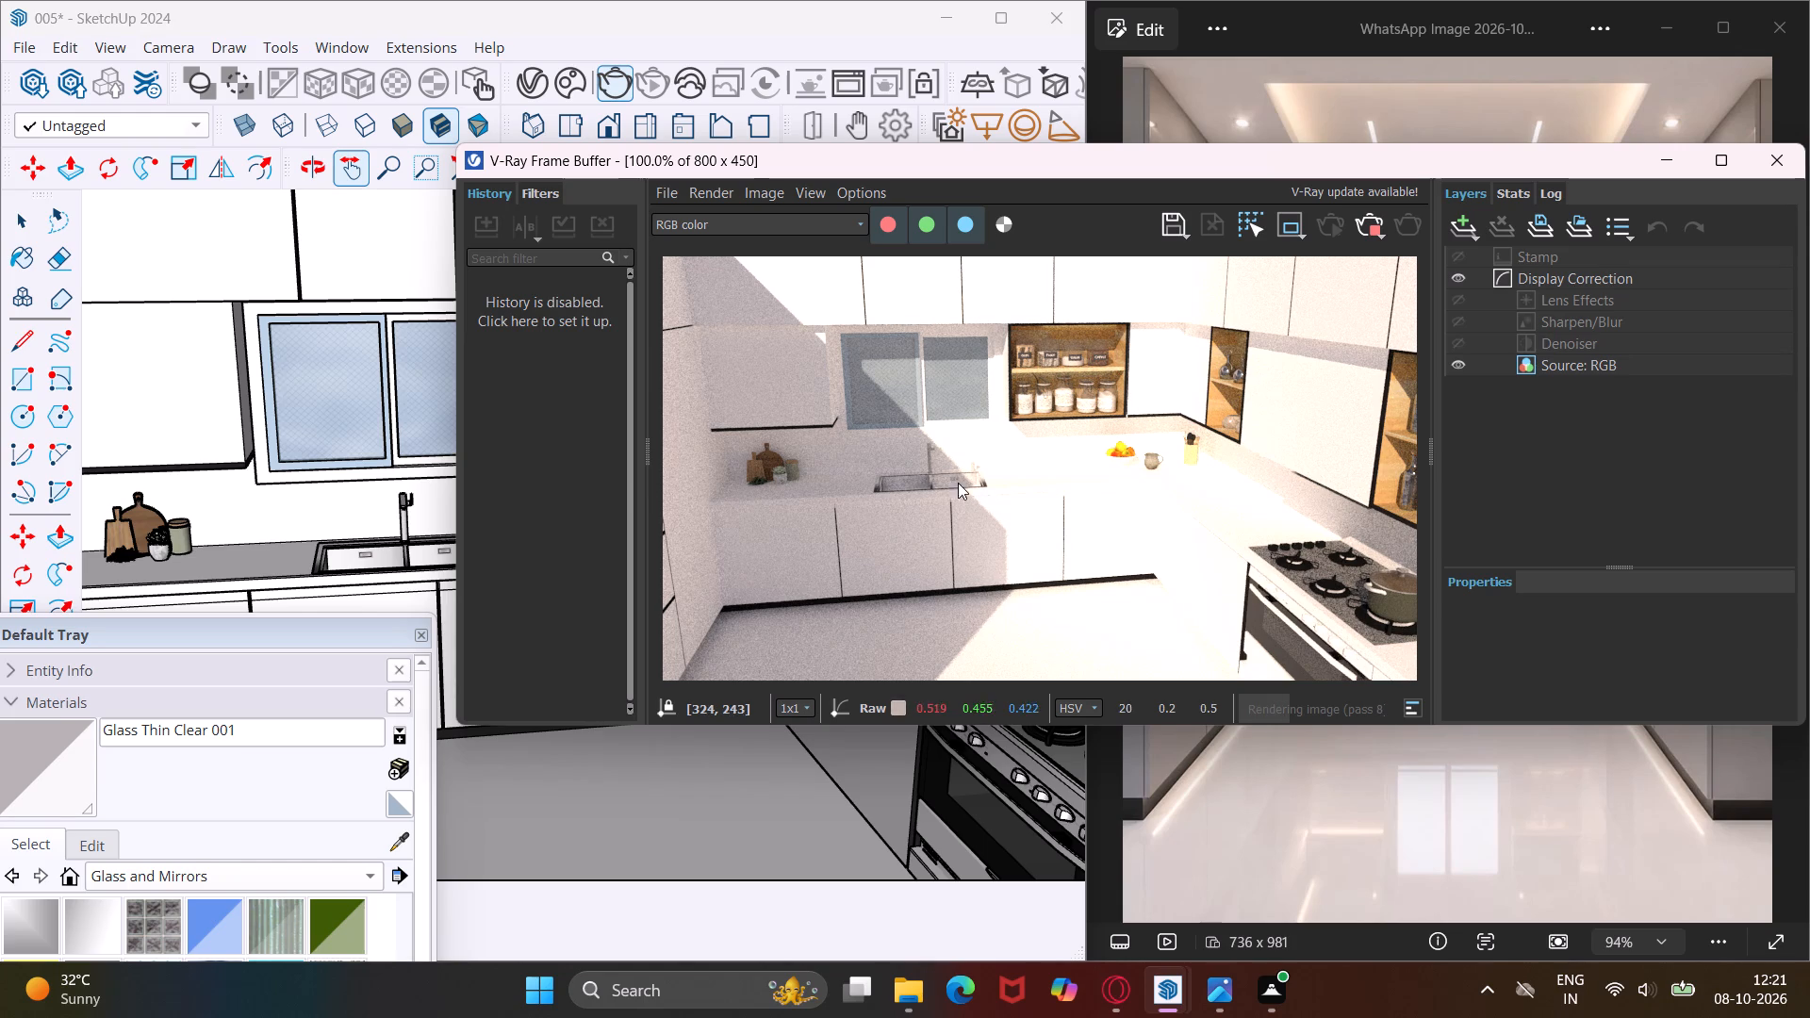
scroll(929, 399, "up", 1)
scroll(931, 398, "down", 3)
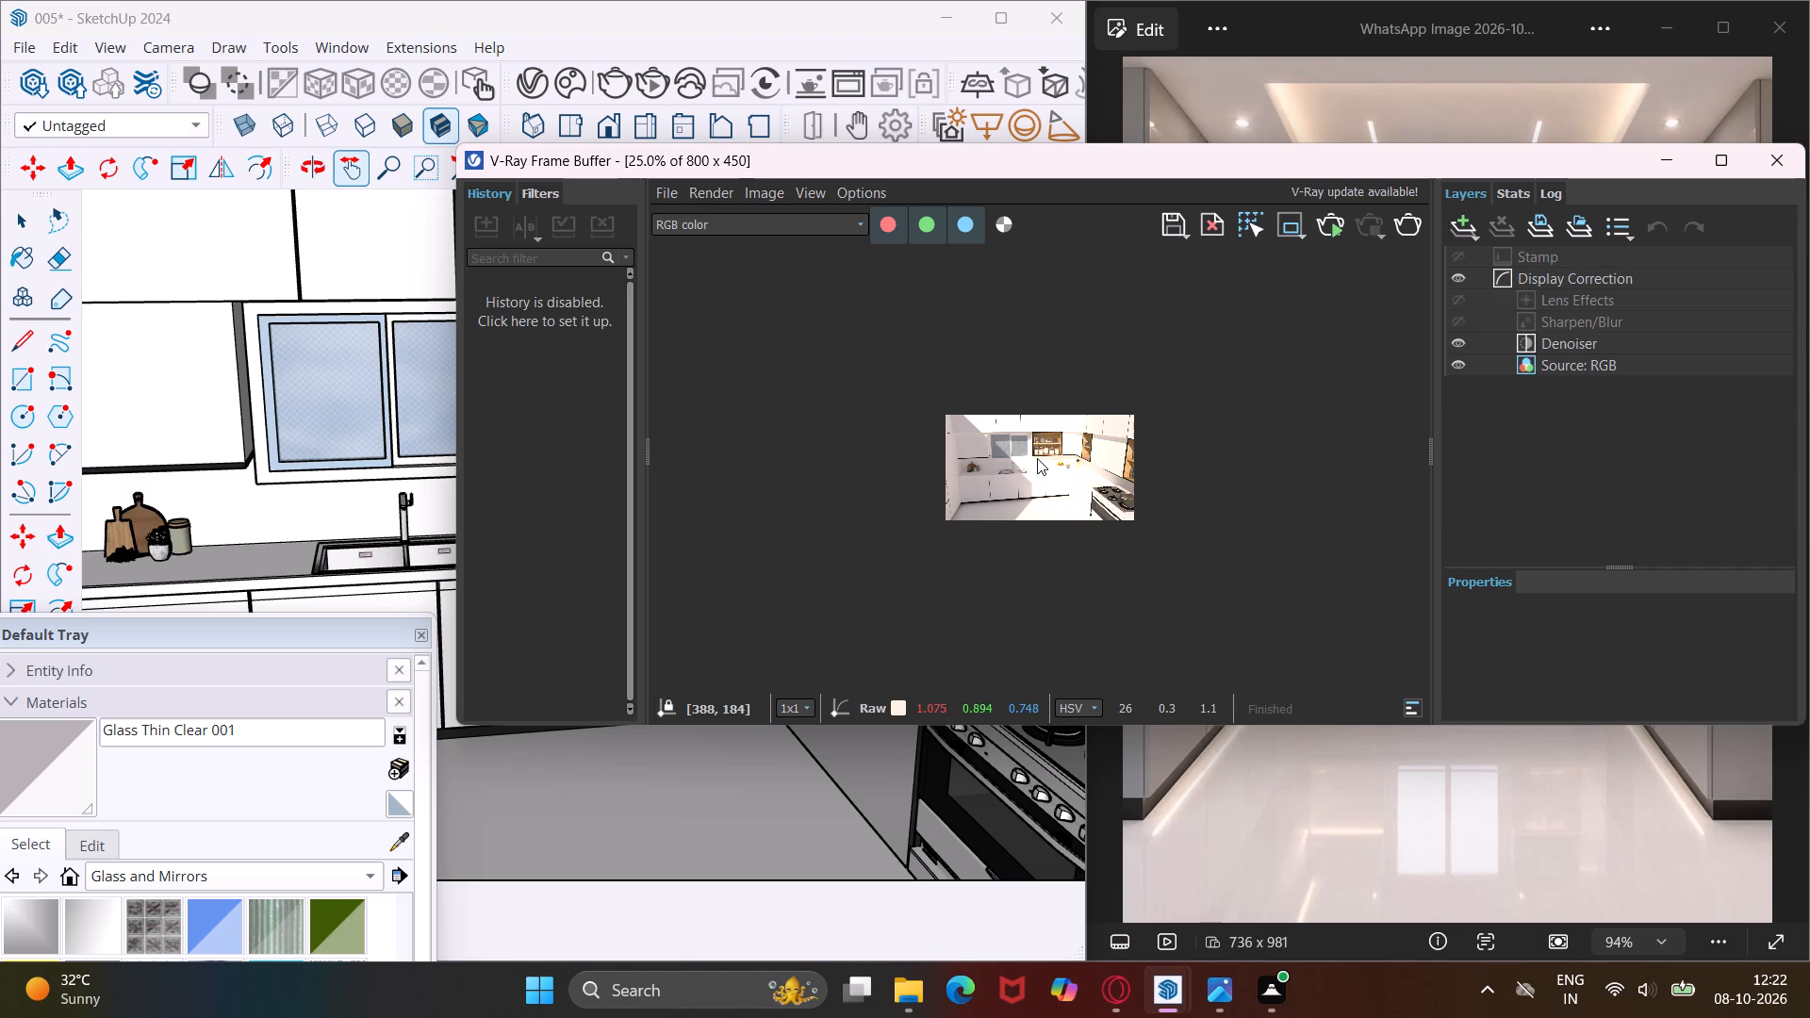
scroll(1077, 469, "up", 2)
scroll(1077, 469, "down", 2)
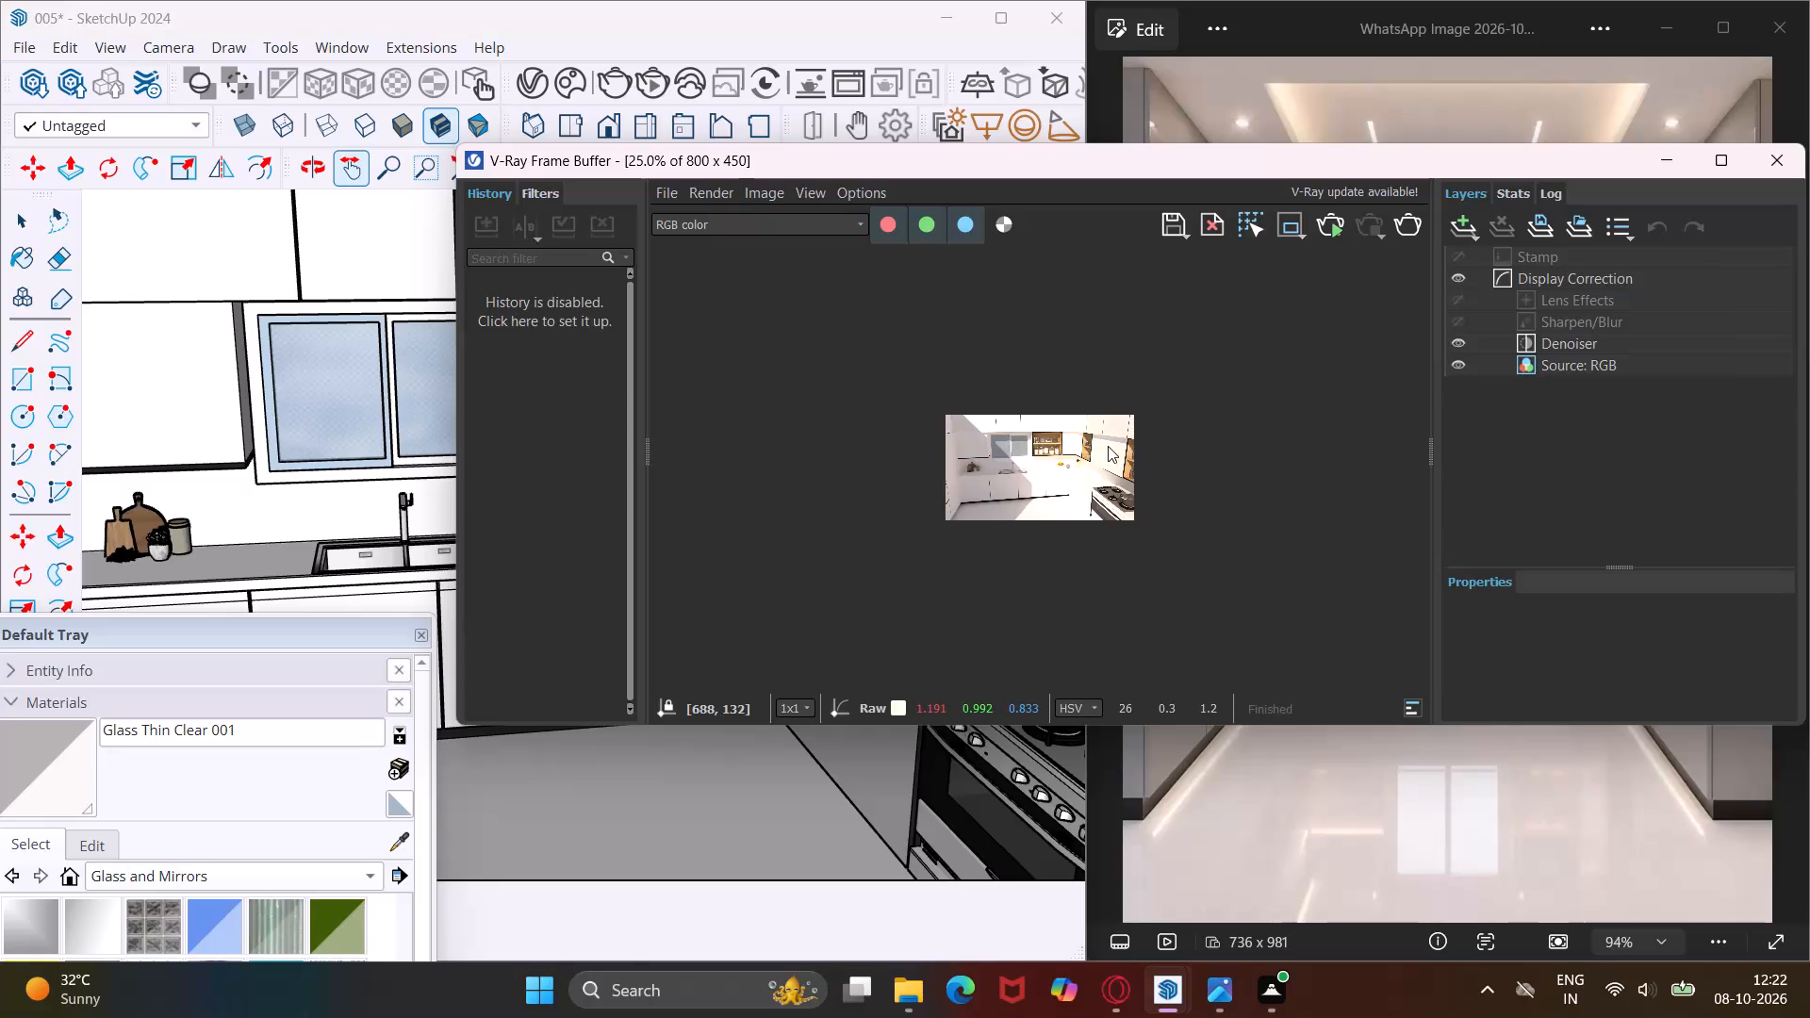
scroll(1108, 446, "up", 1)
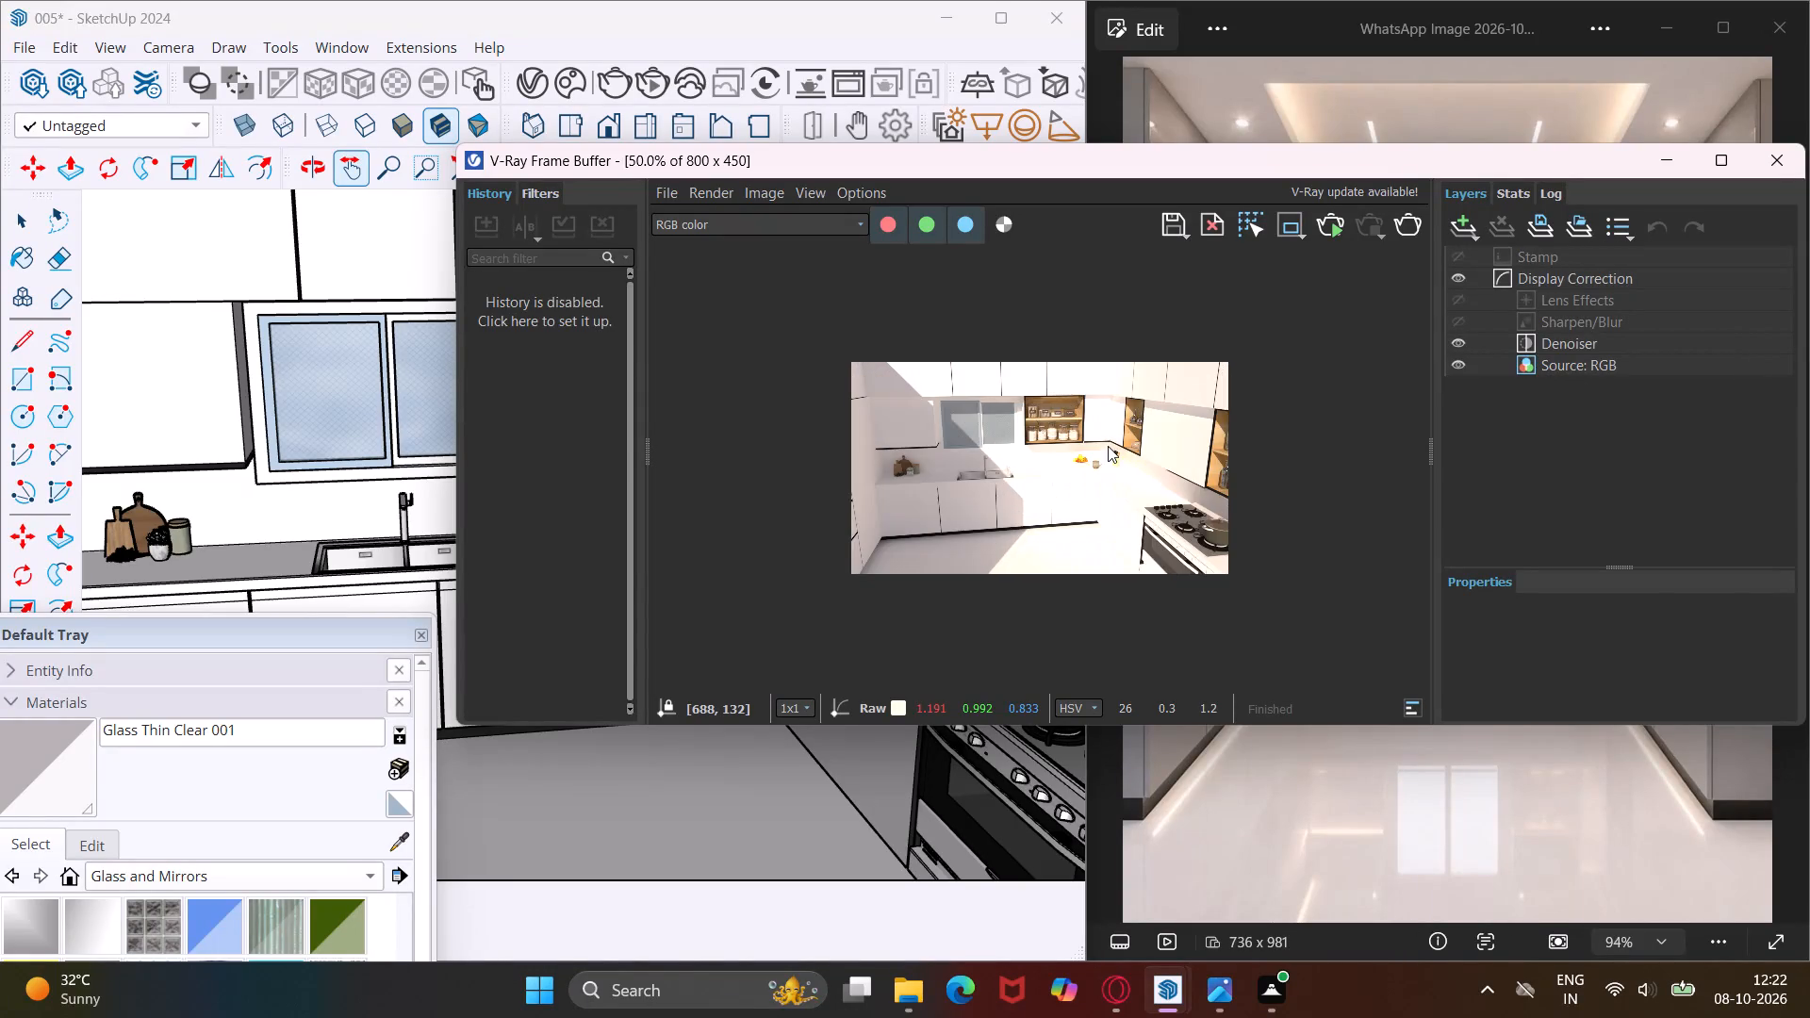
scroll(1108, 446, "up", 1)
scroll(1108, 446, "down", 1)
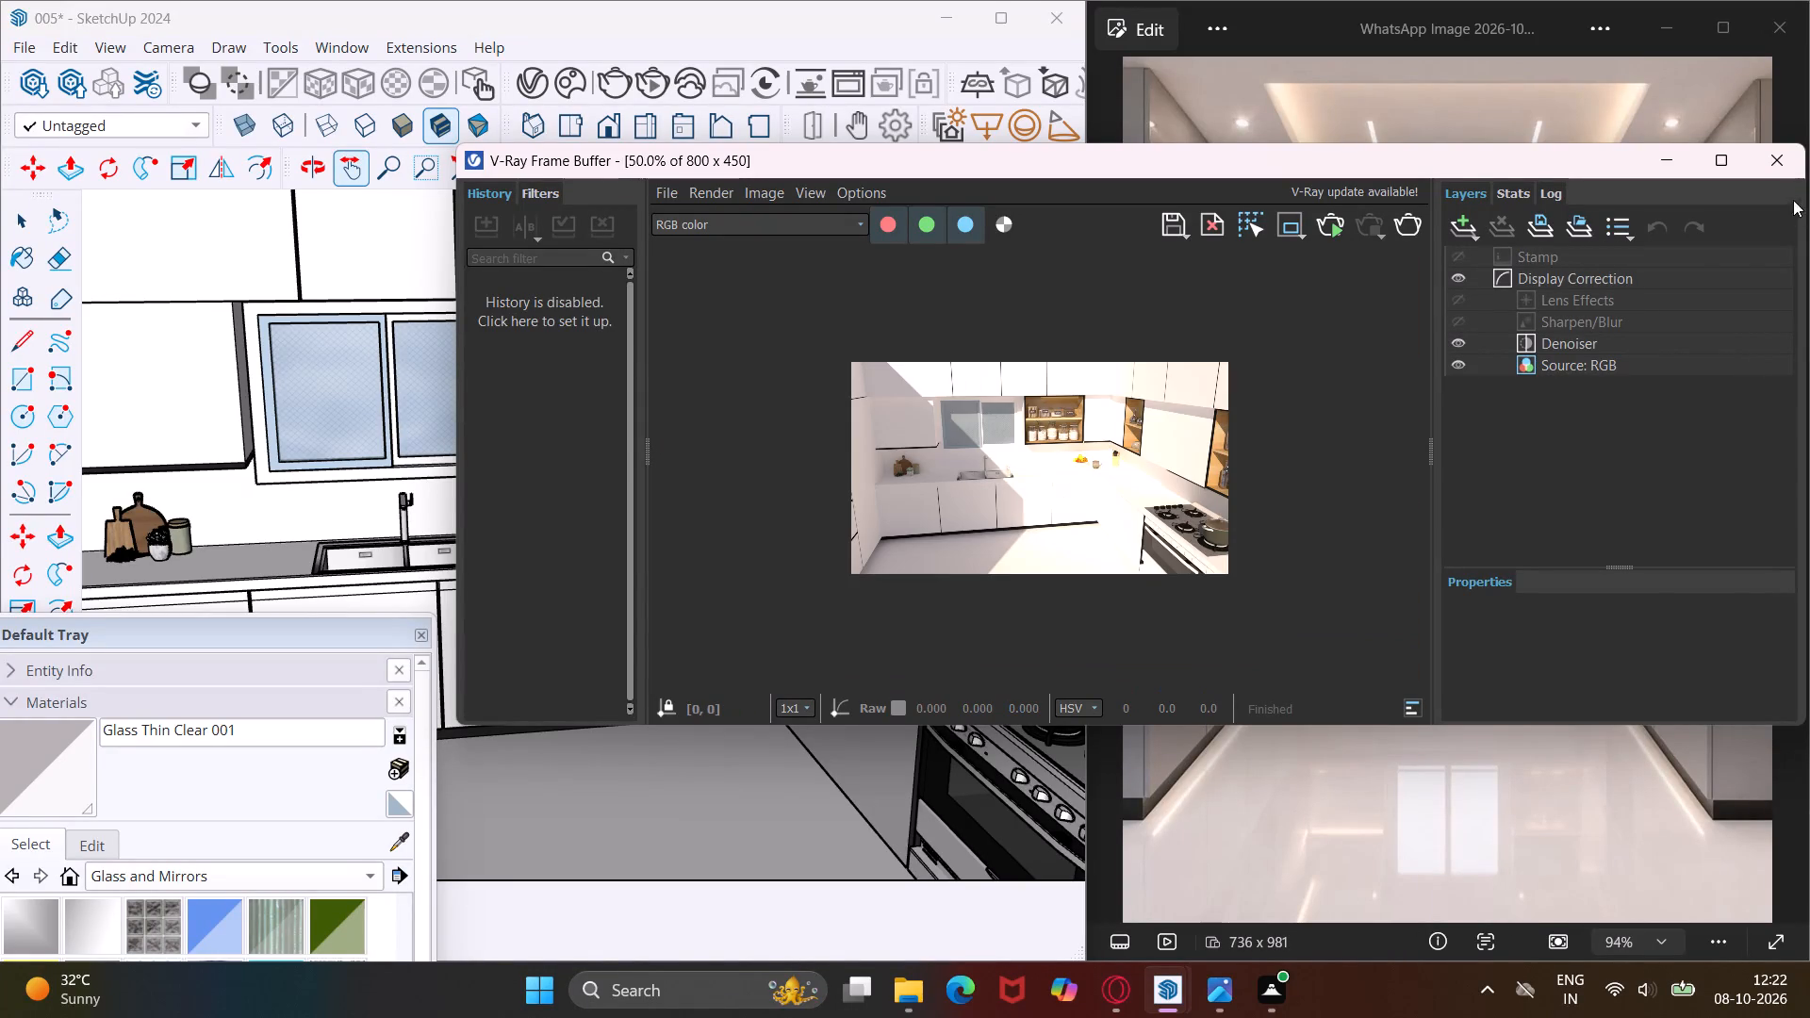
left_click(1774, 167)
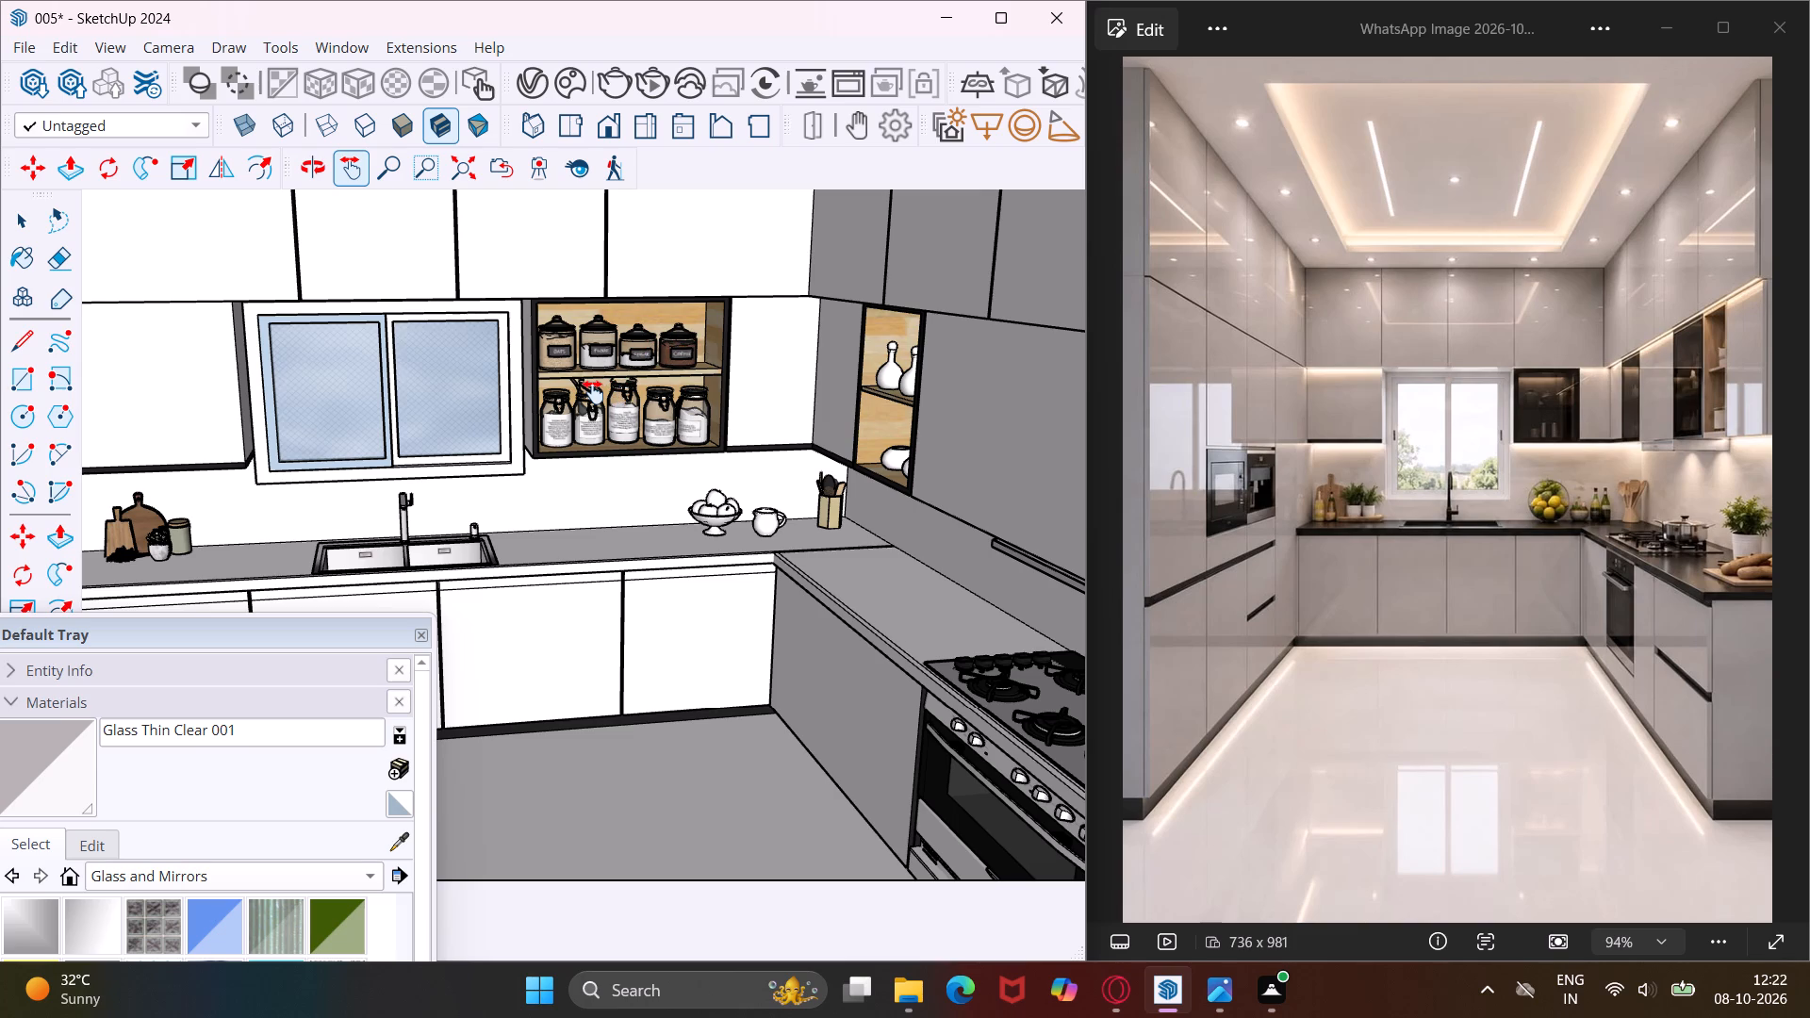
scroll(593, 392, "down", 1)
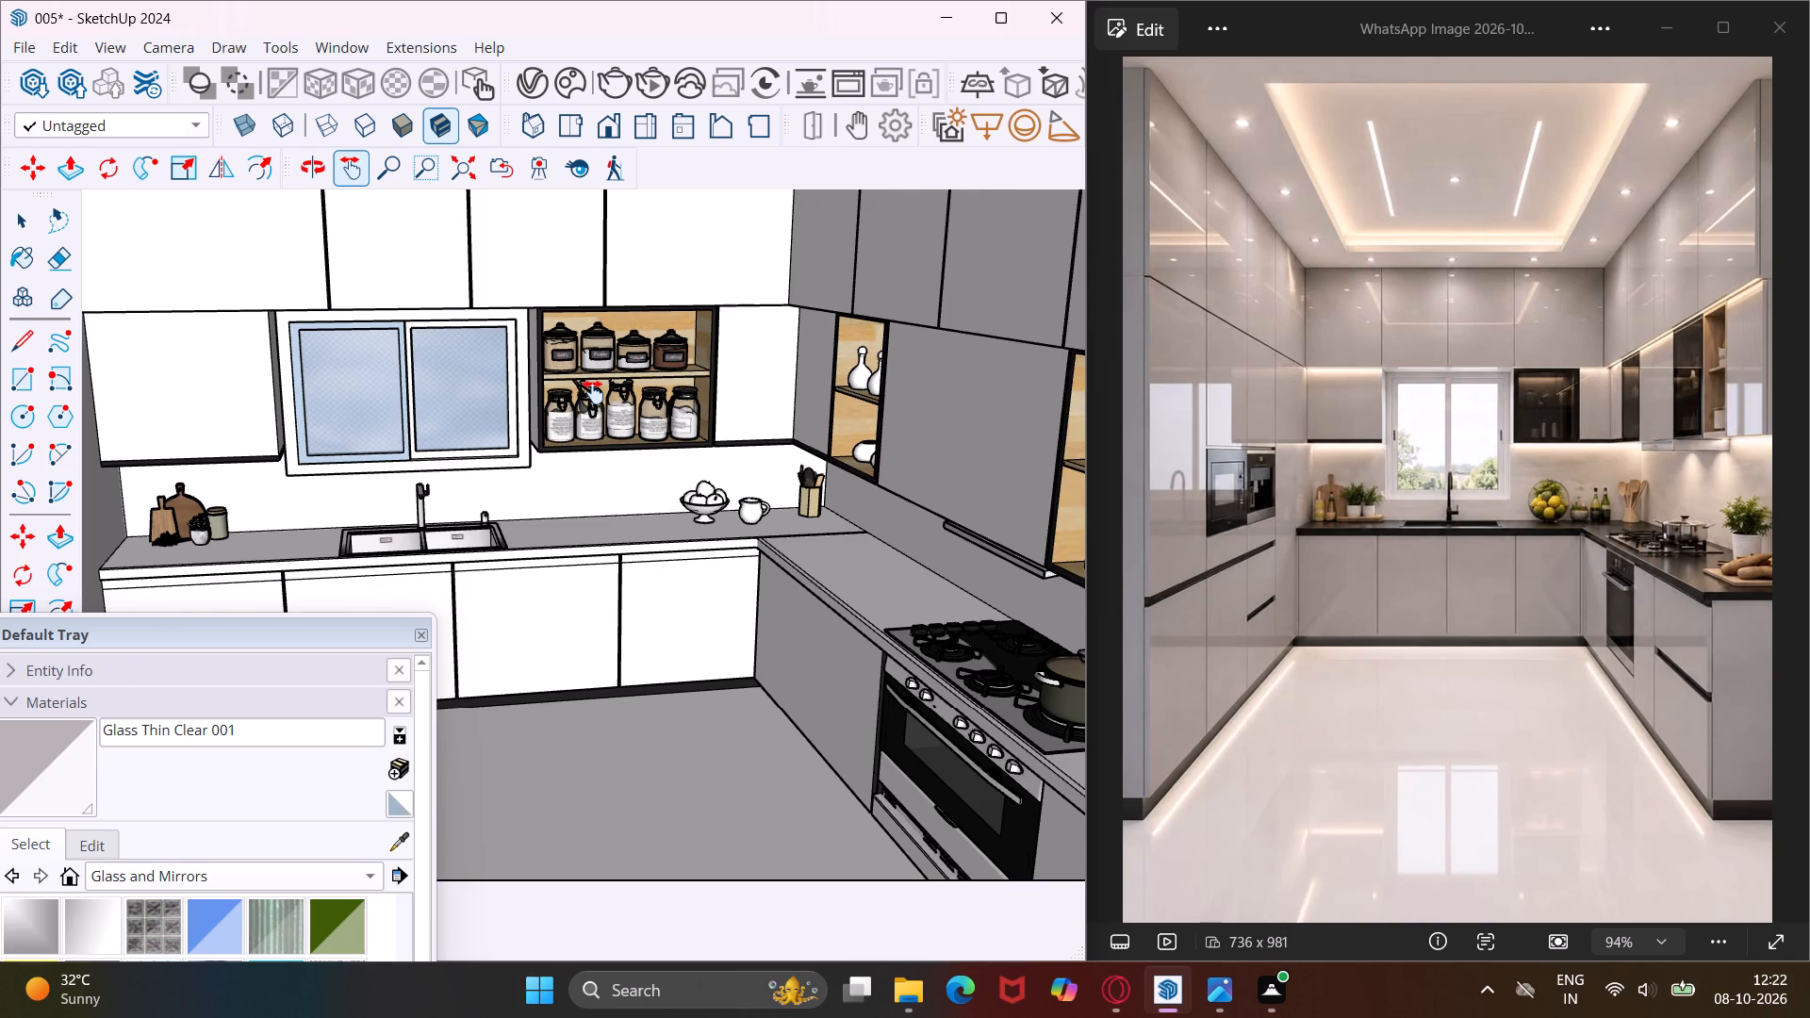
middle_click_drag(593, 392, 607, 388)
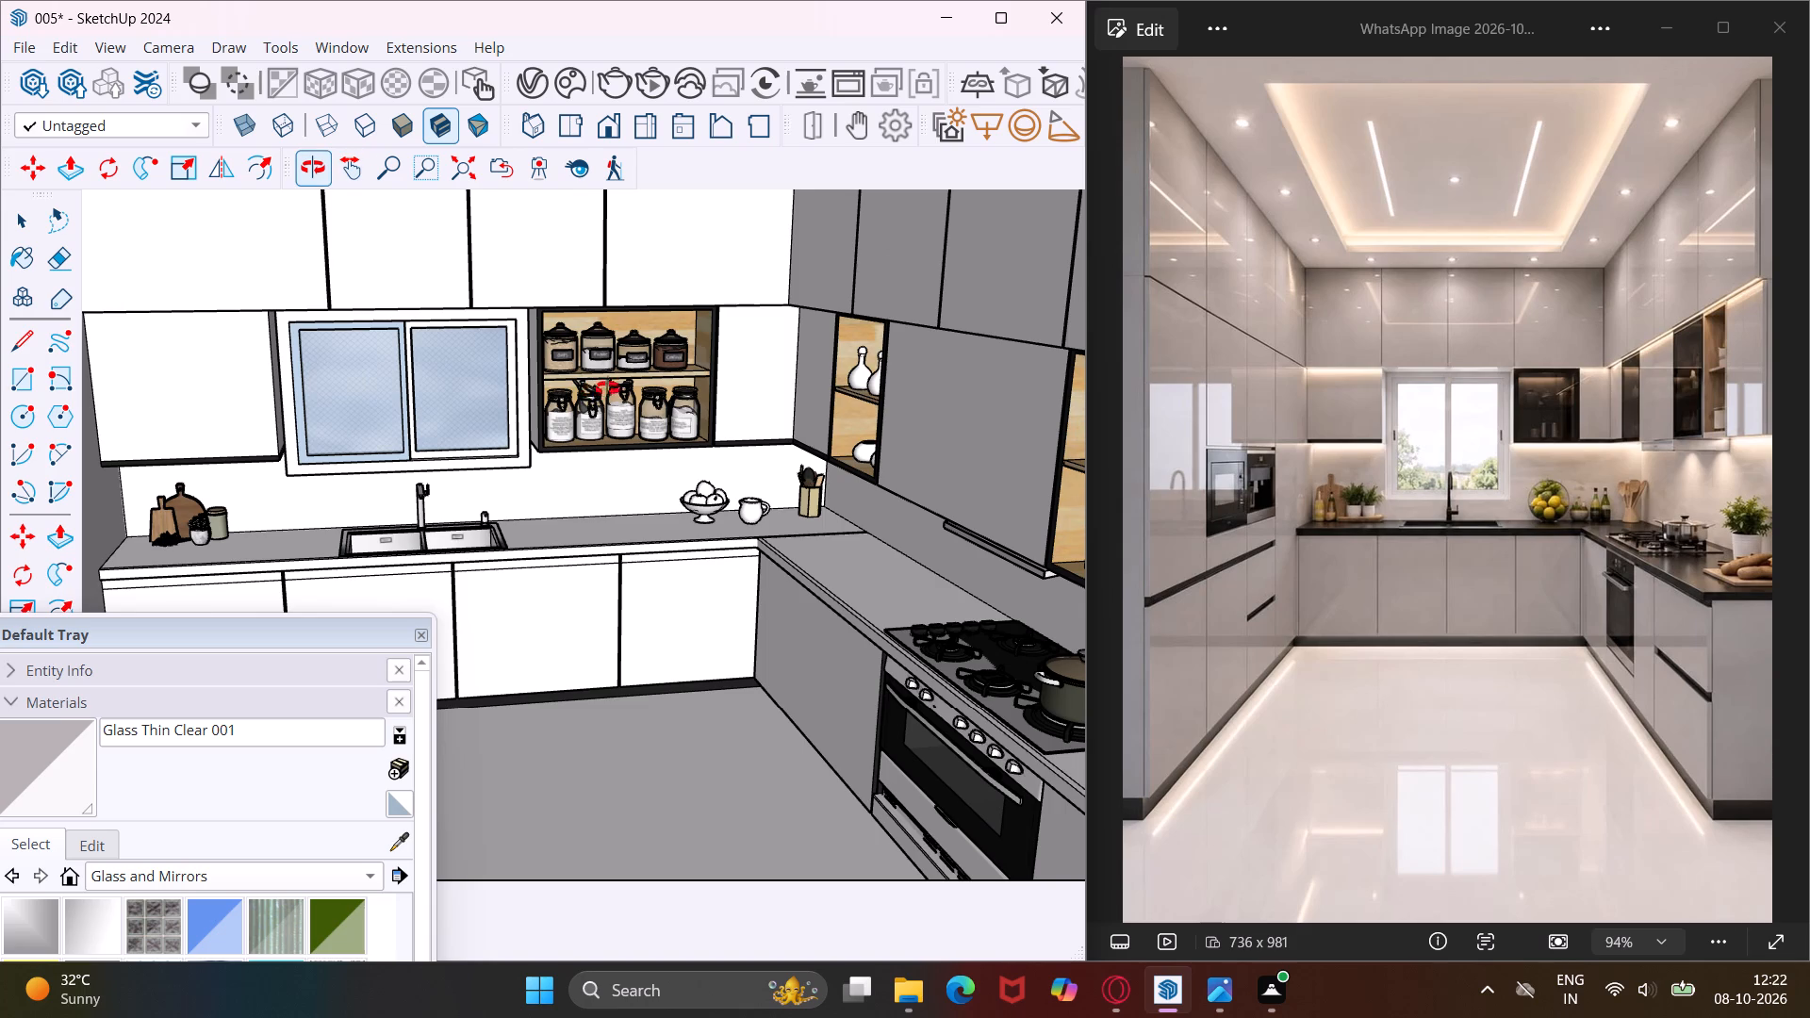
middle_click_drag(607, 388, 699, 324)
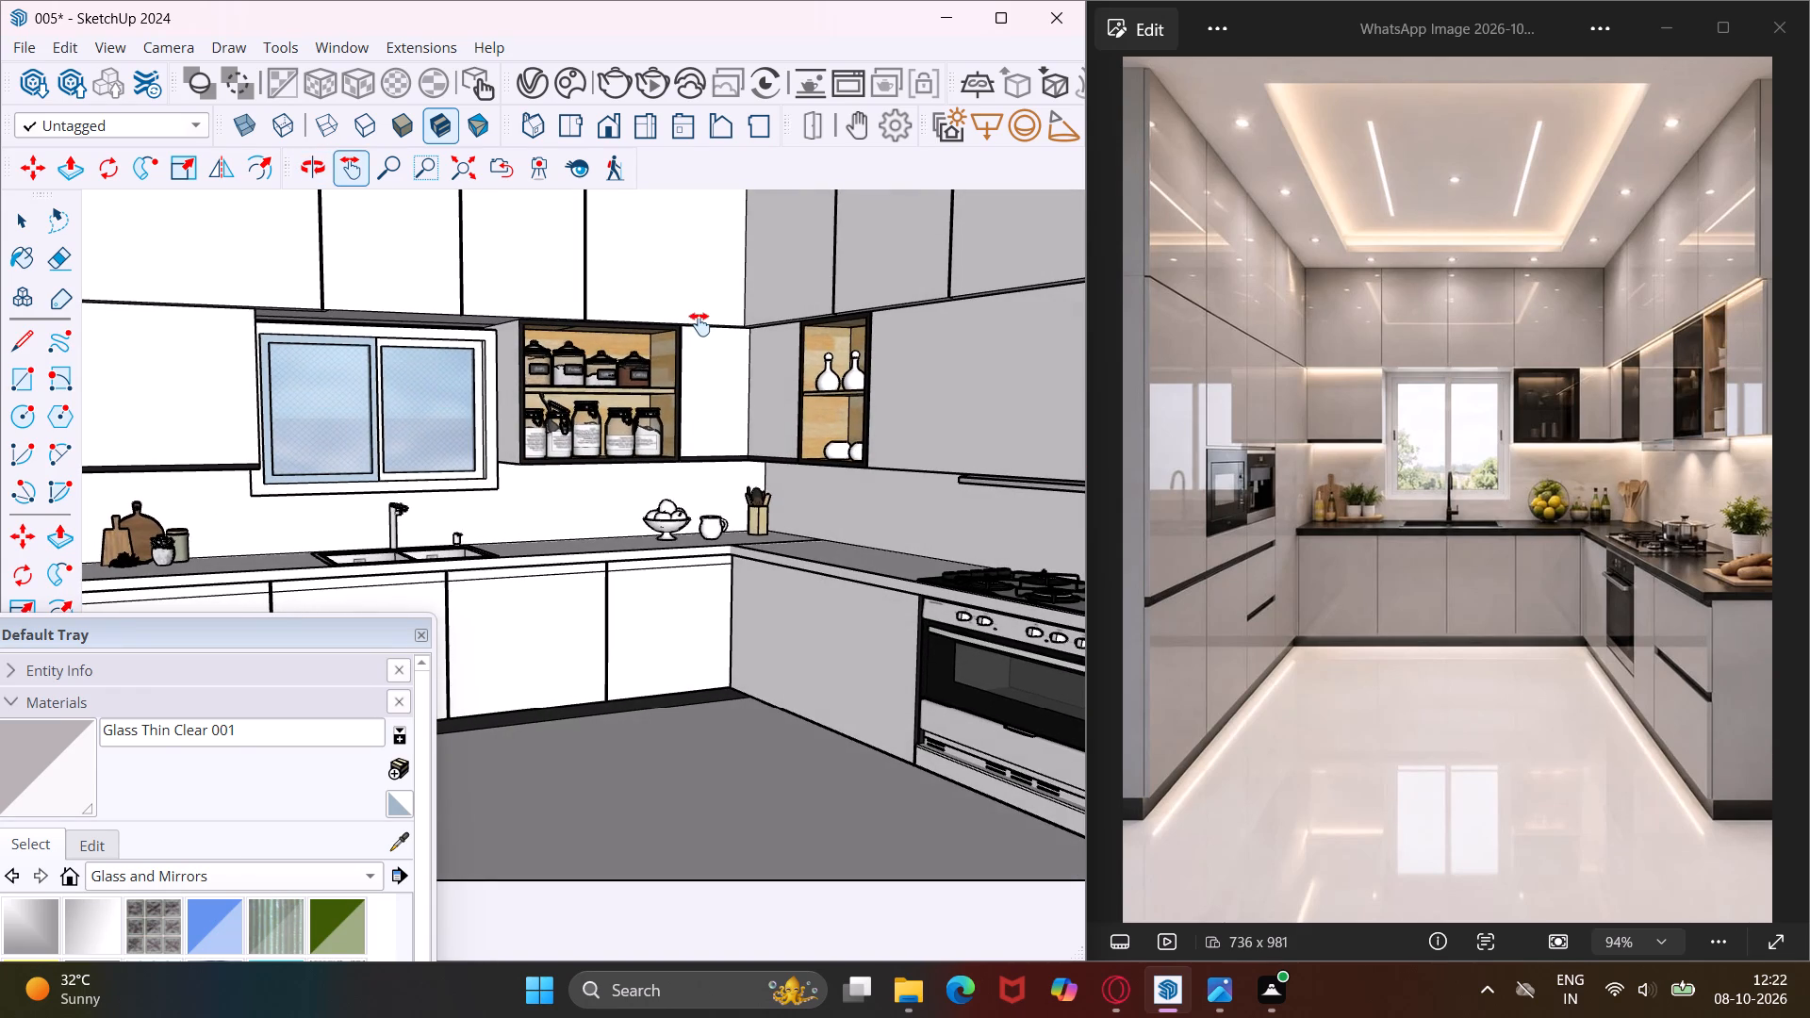
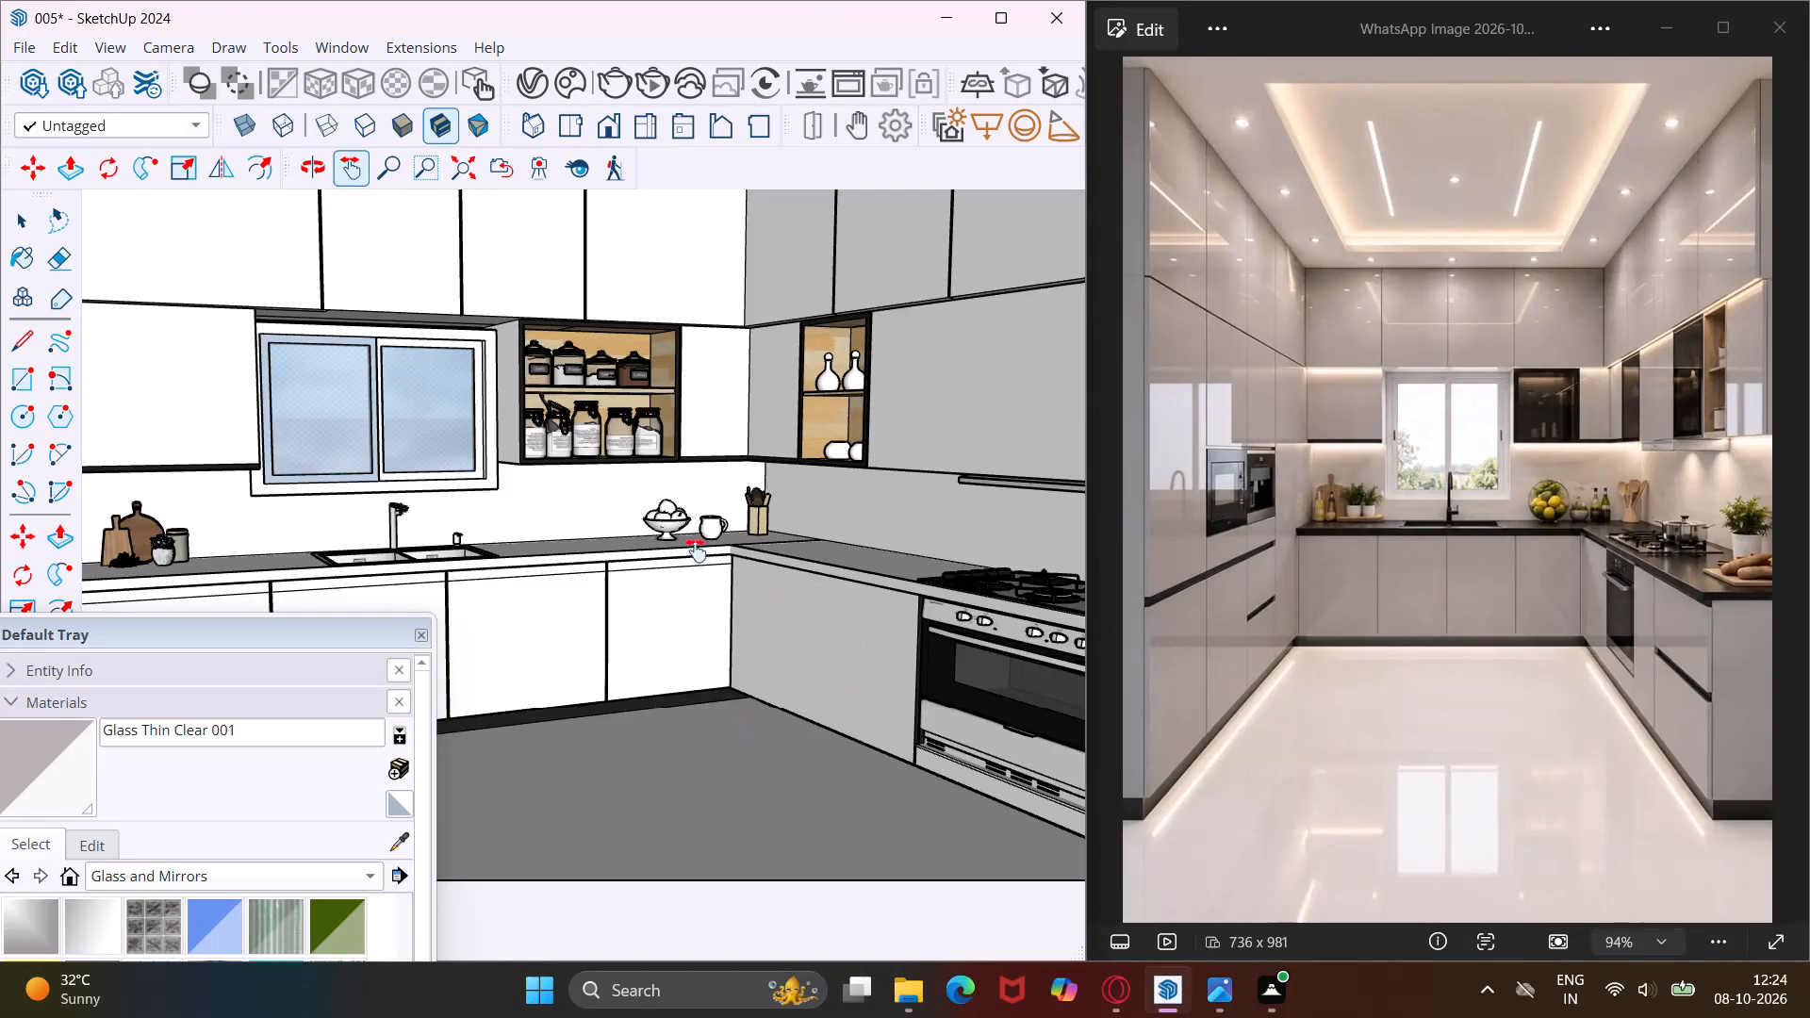
Start another V-Ray test render of the current view of the window wall and hob corner.
left_click(629, 82)
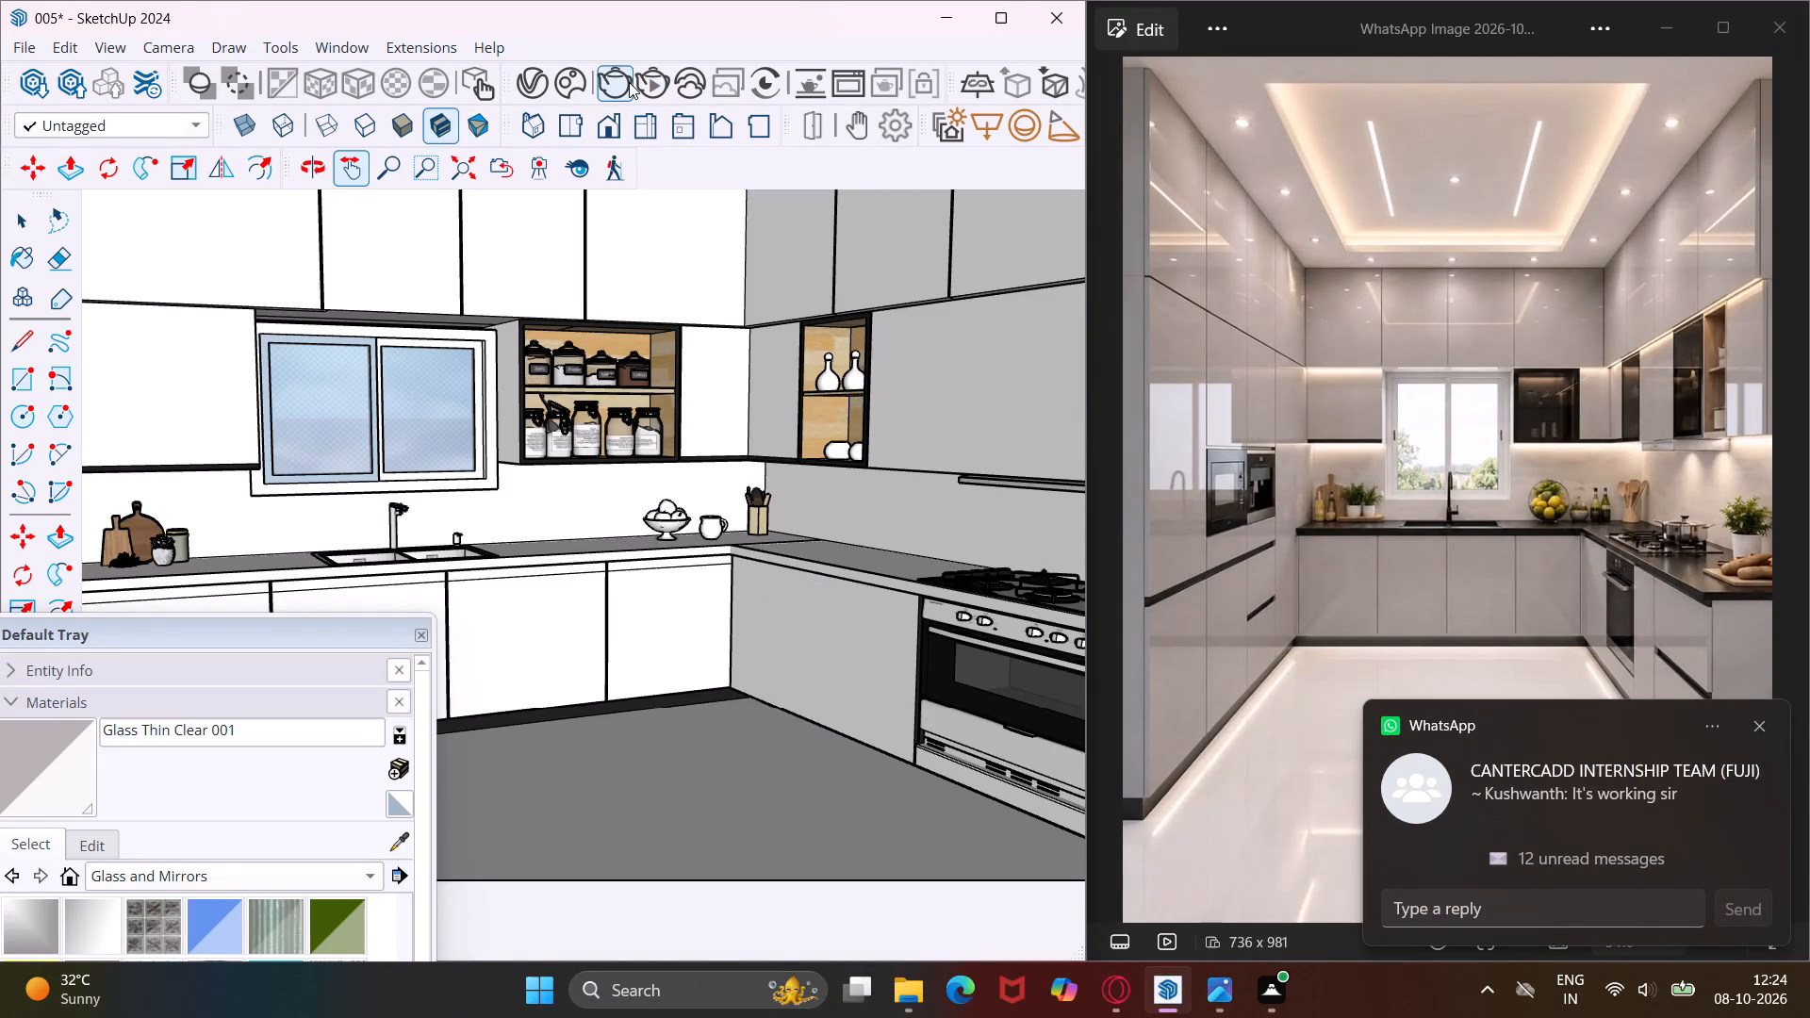
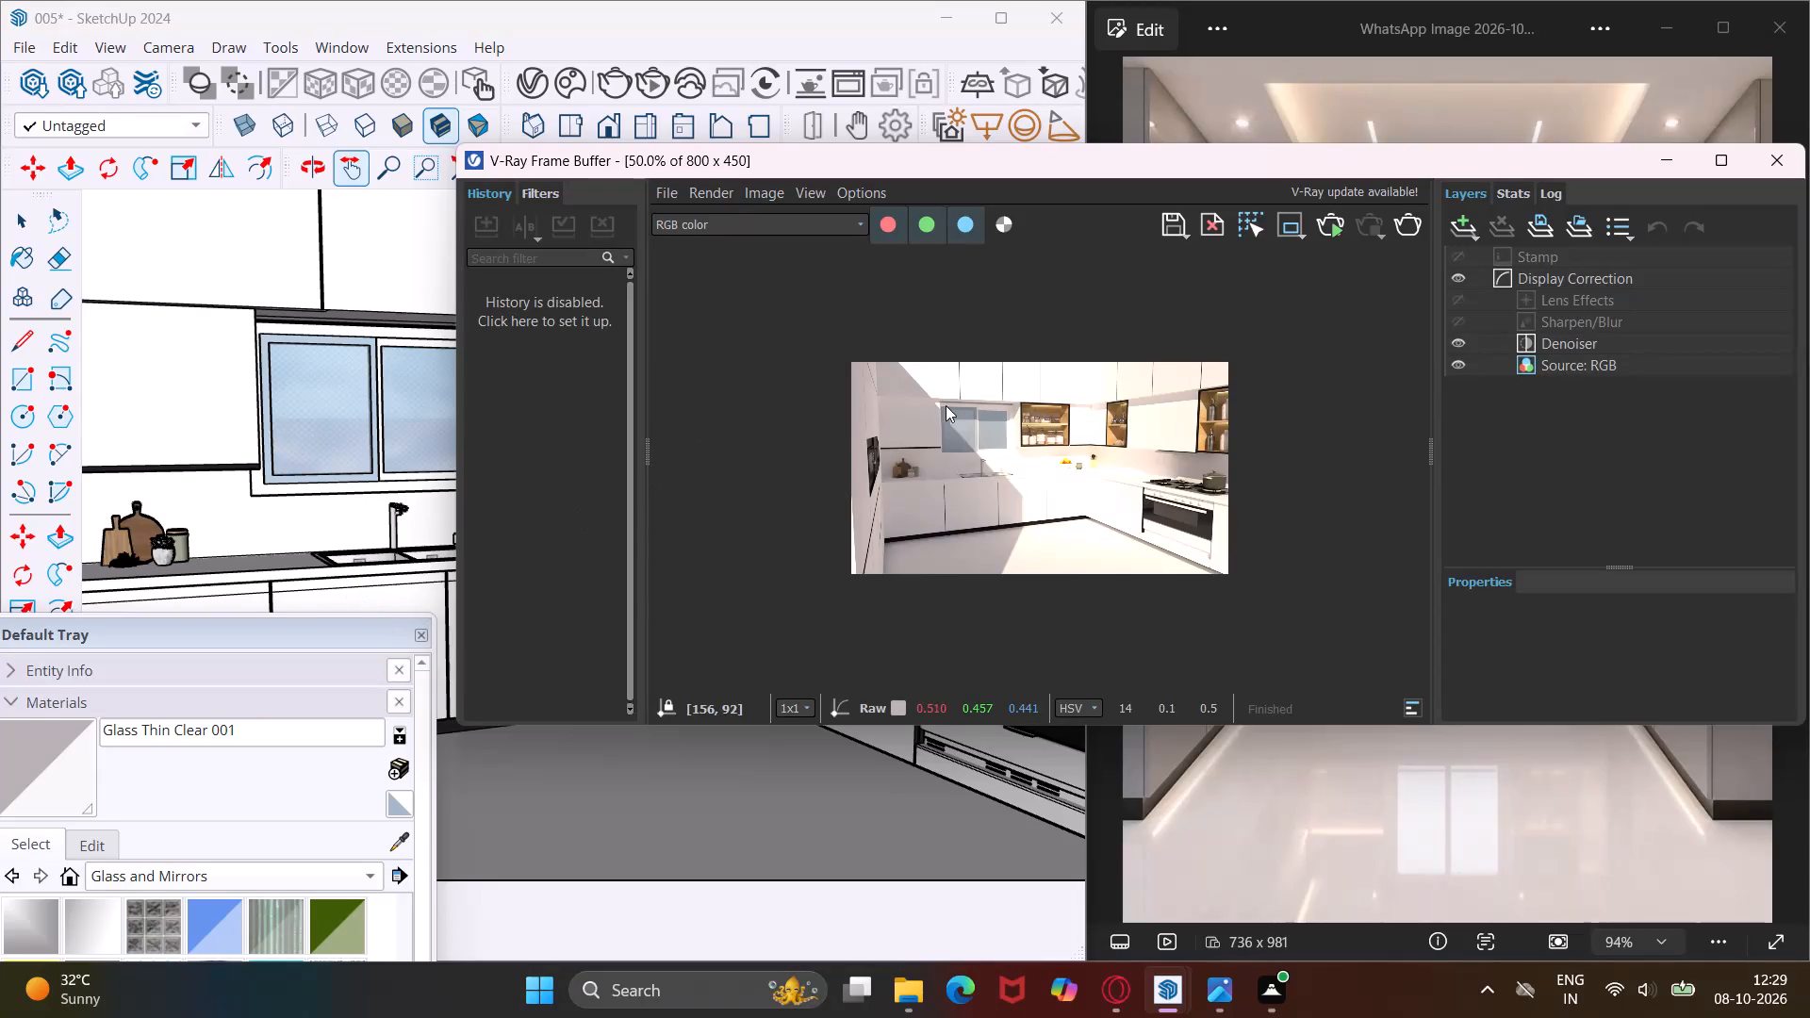
Inspect the V-Ray test render of the window wall and hob corner up close, and close the frame buffer.
scroll(1017, 392, "up", 2)
scroll(1017, 392, "down", 3)
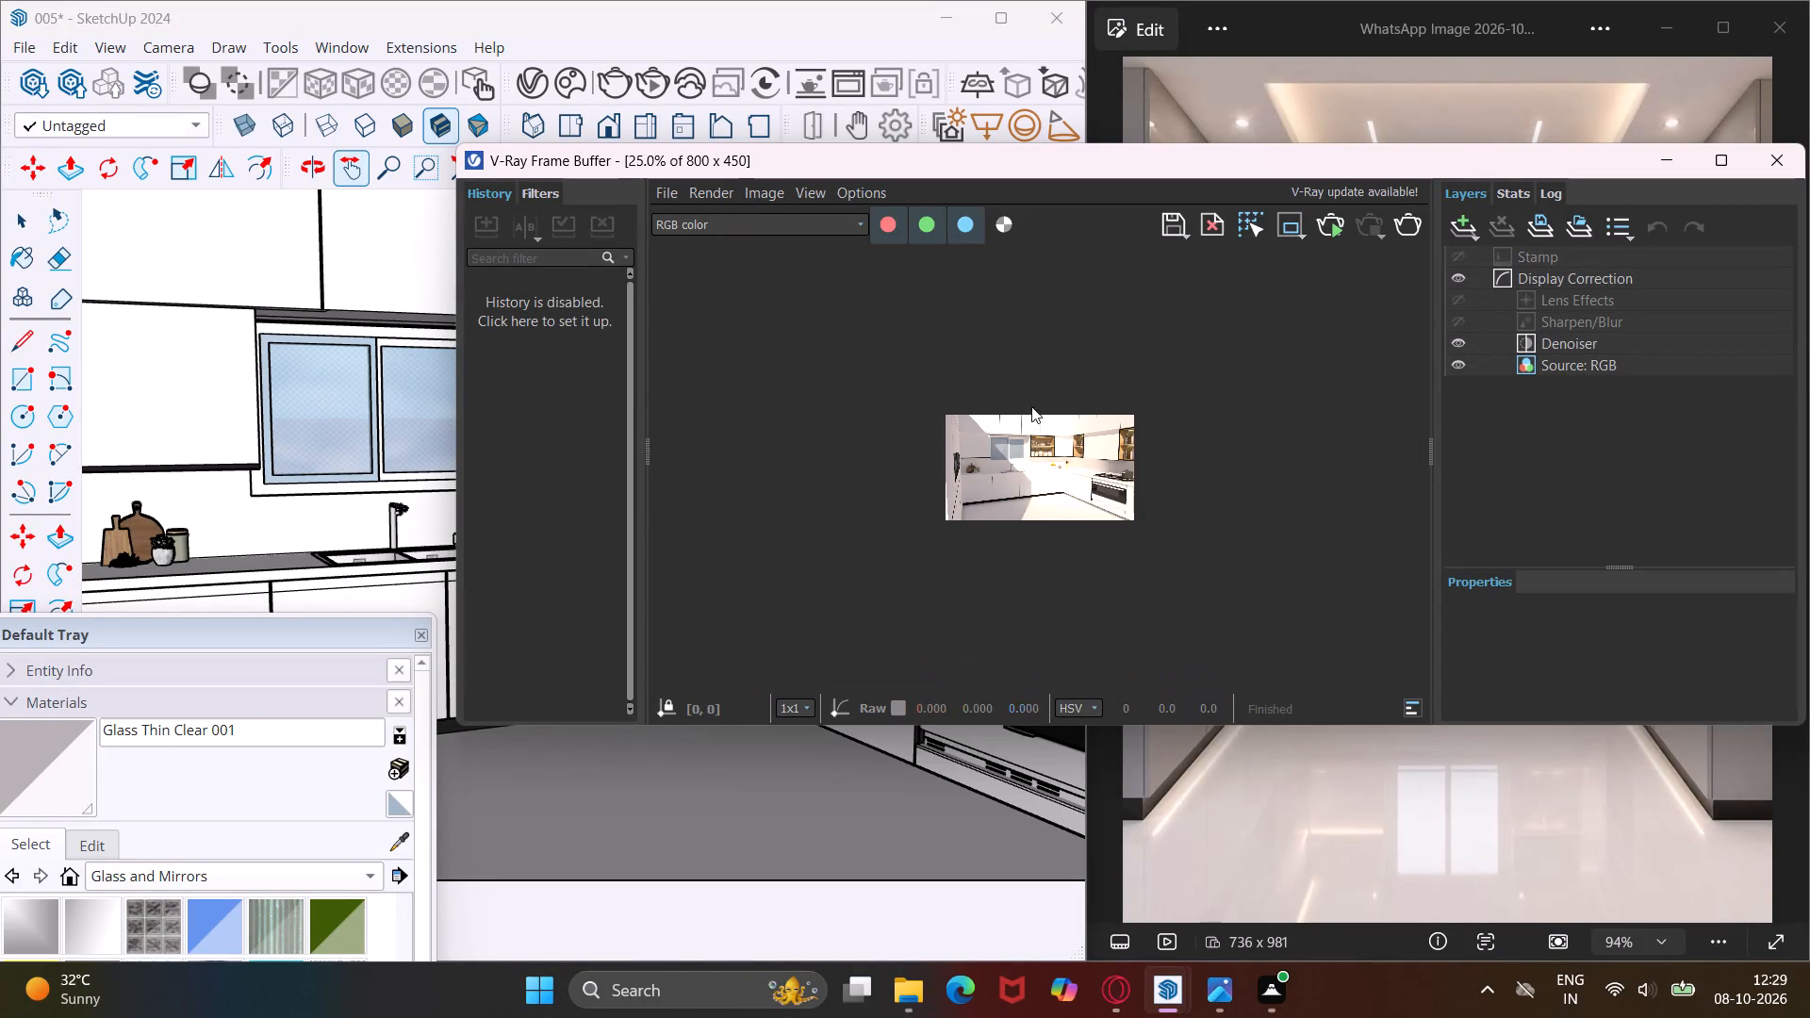
scroll(1050, 435, "up", 2)
scroll(1050, 435, "down", 2)
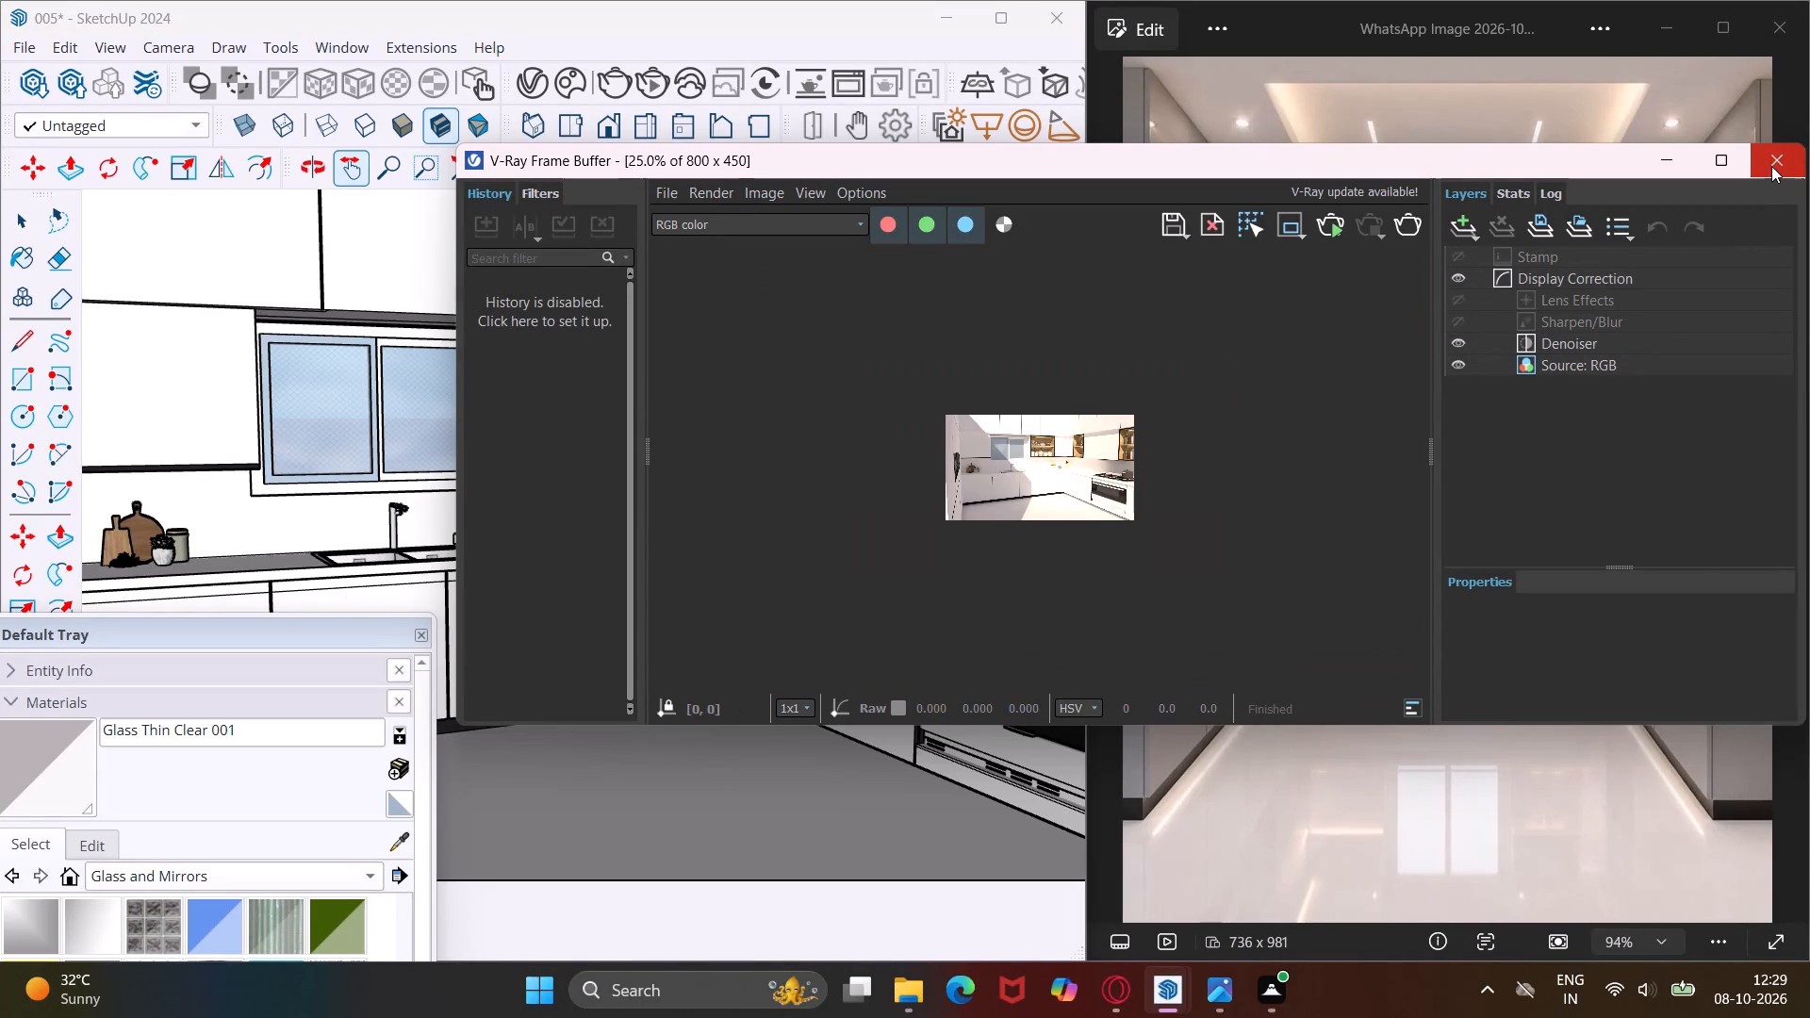
left_click(1771, 166)
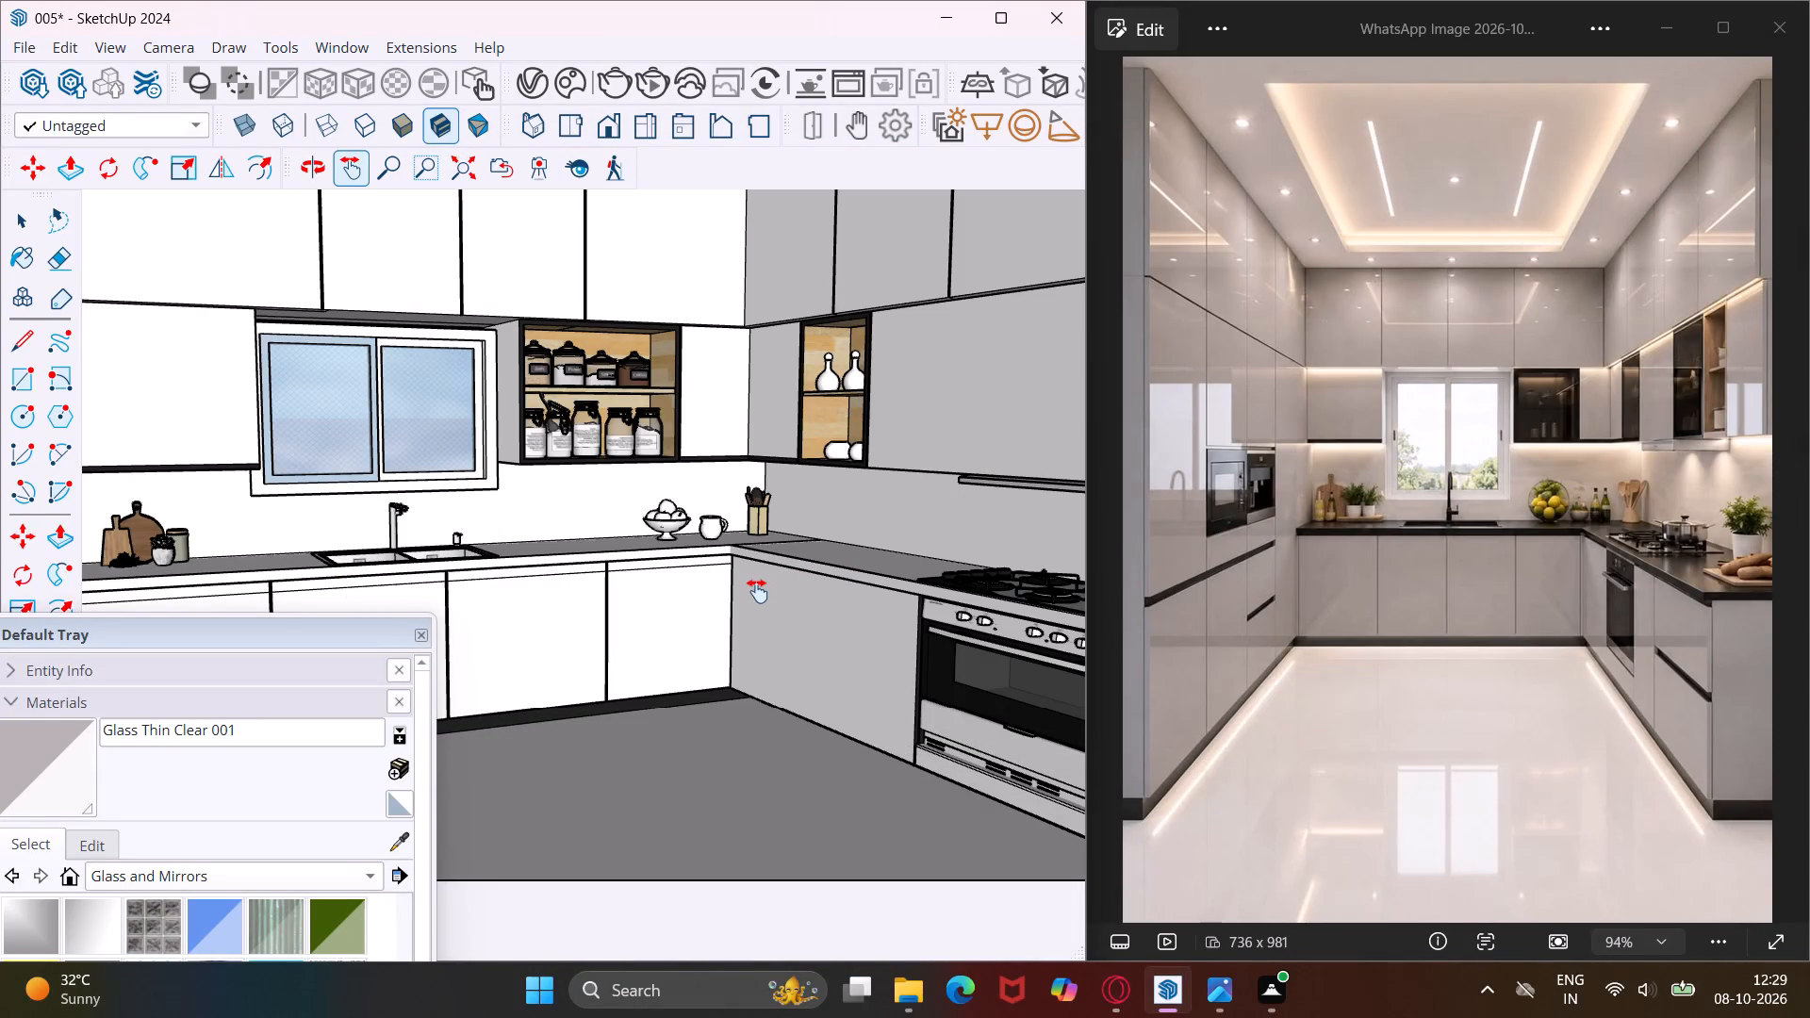
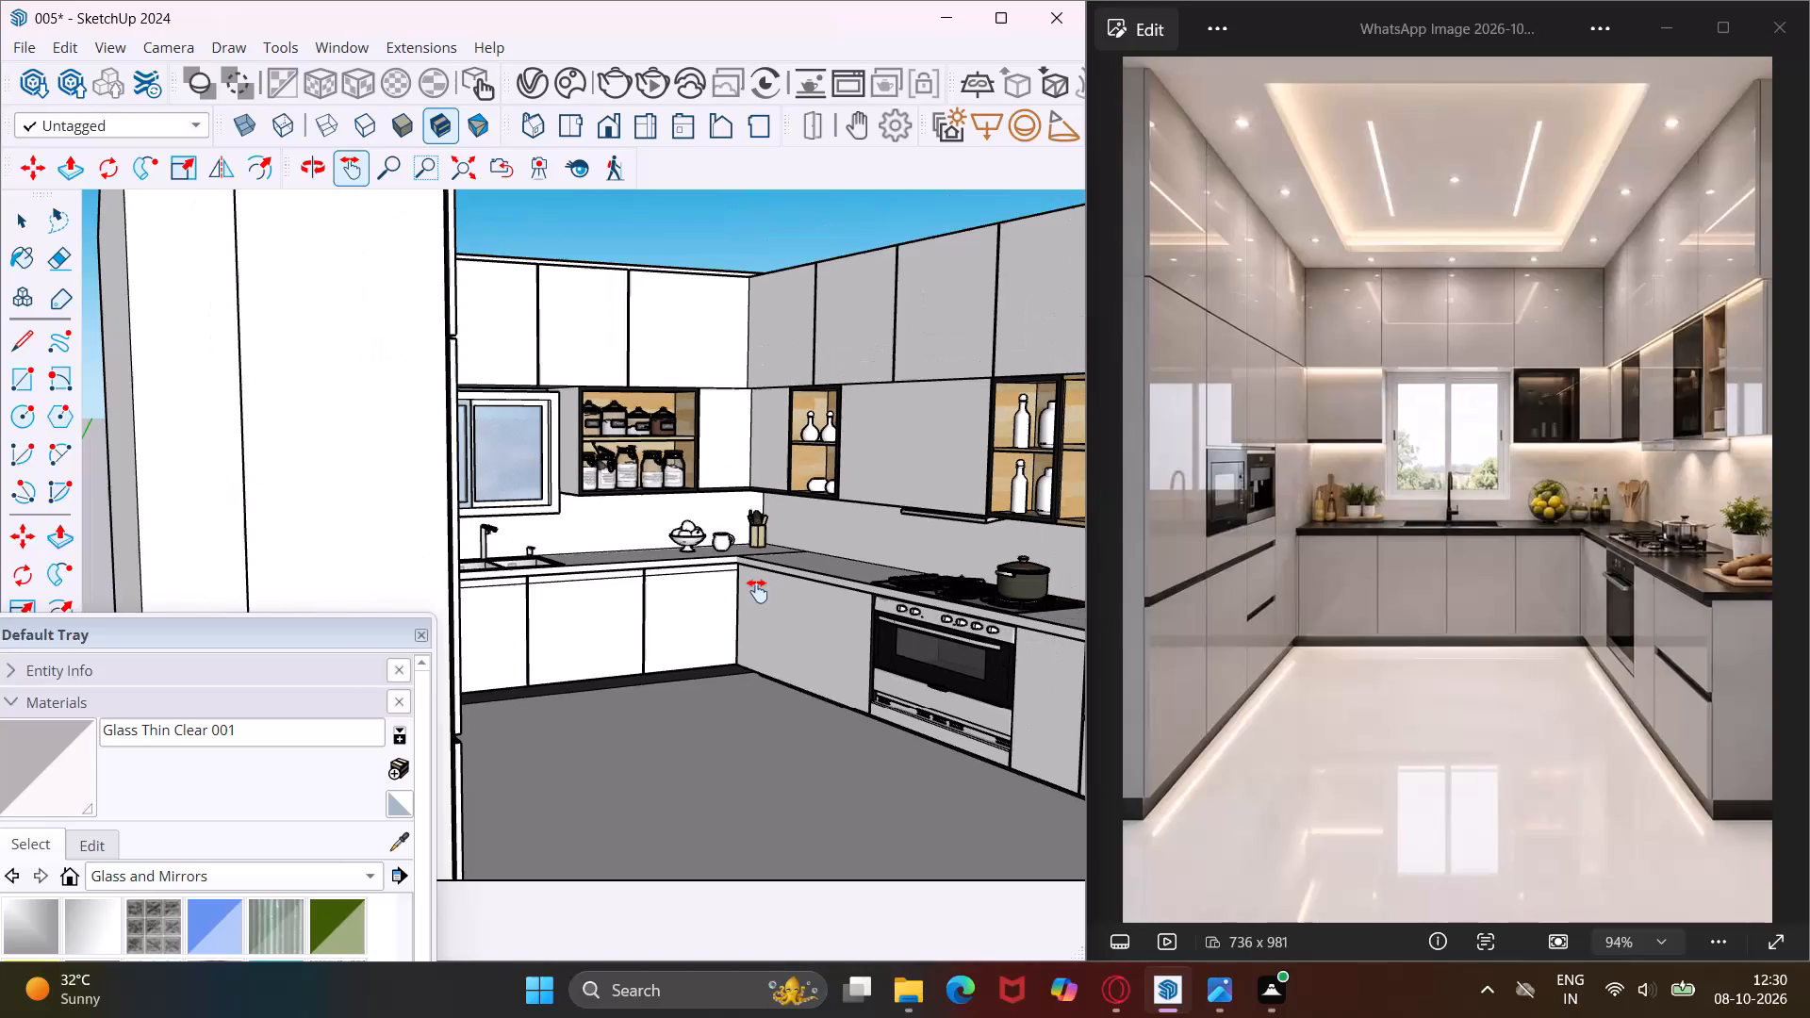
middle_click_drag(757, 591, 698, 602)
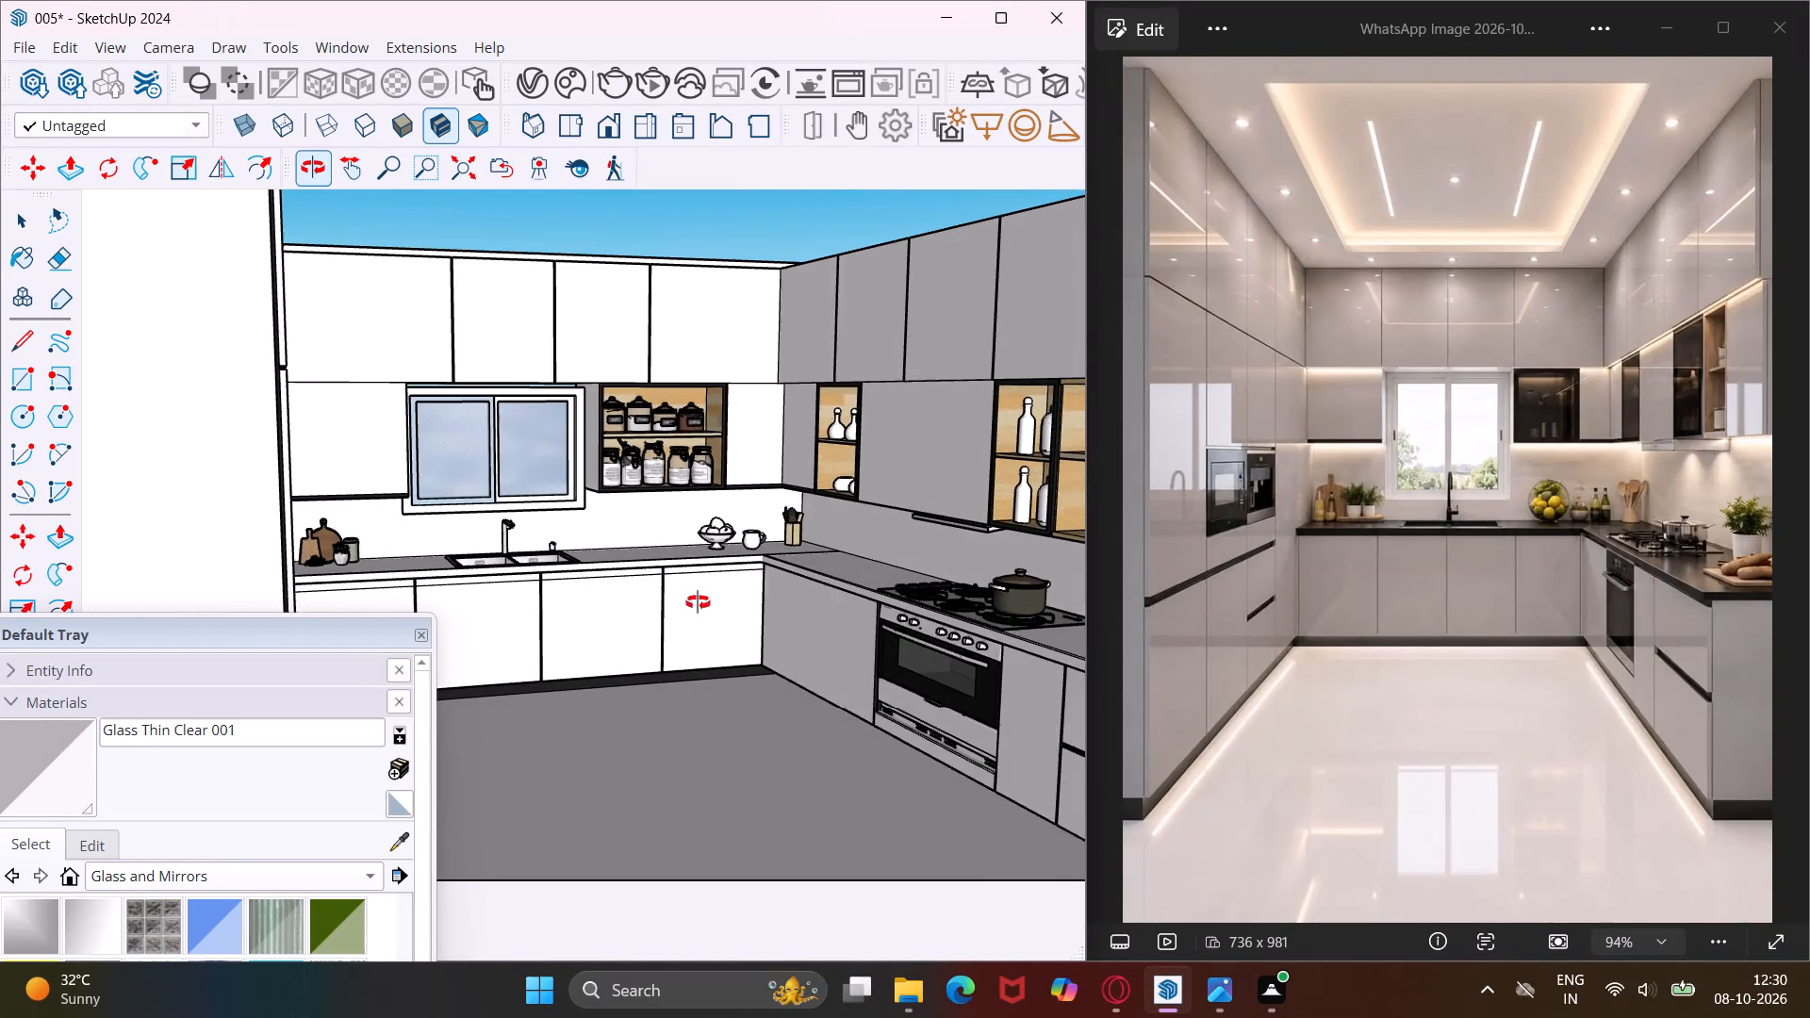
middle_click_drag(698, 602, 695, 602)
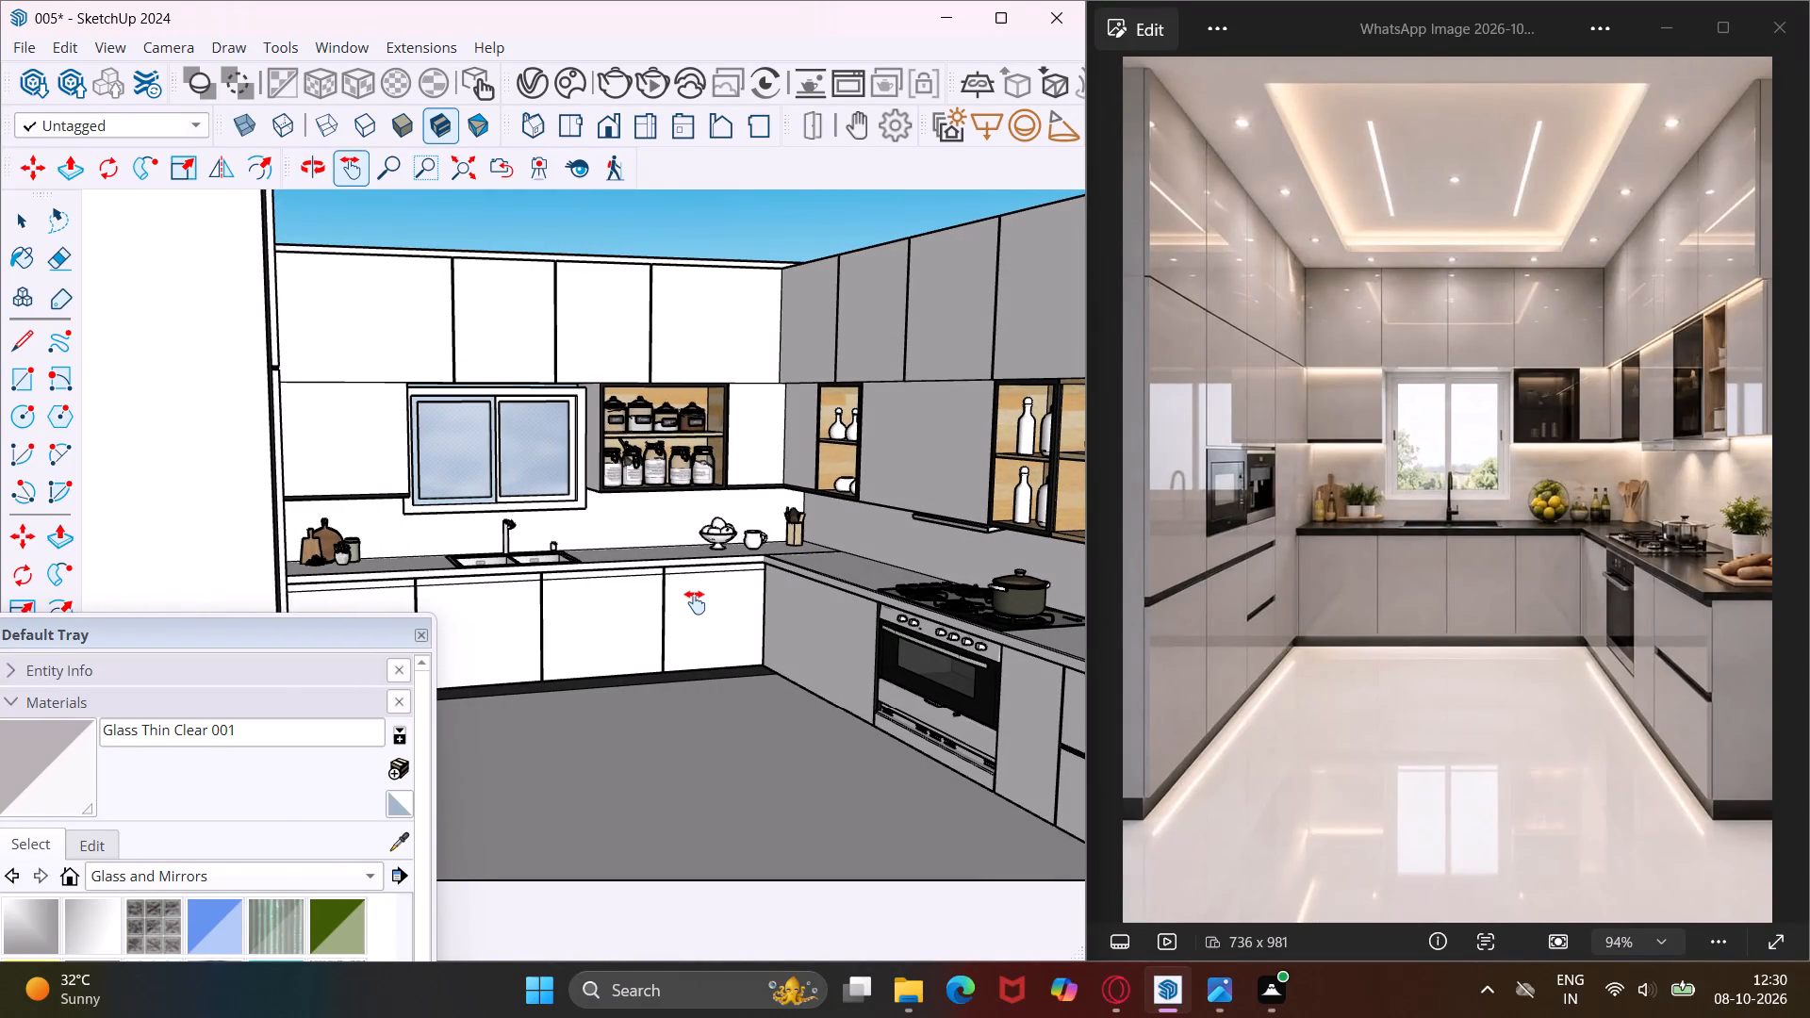
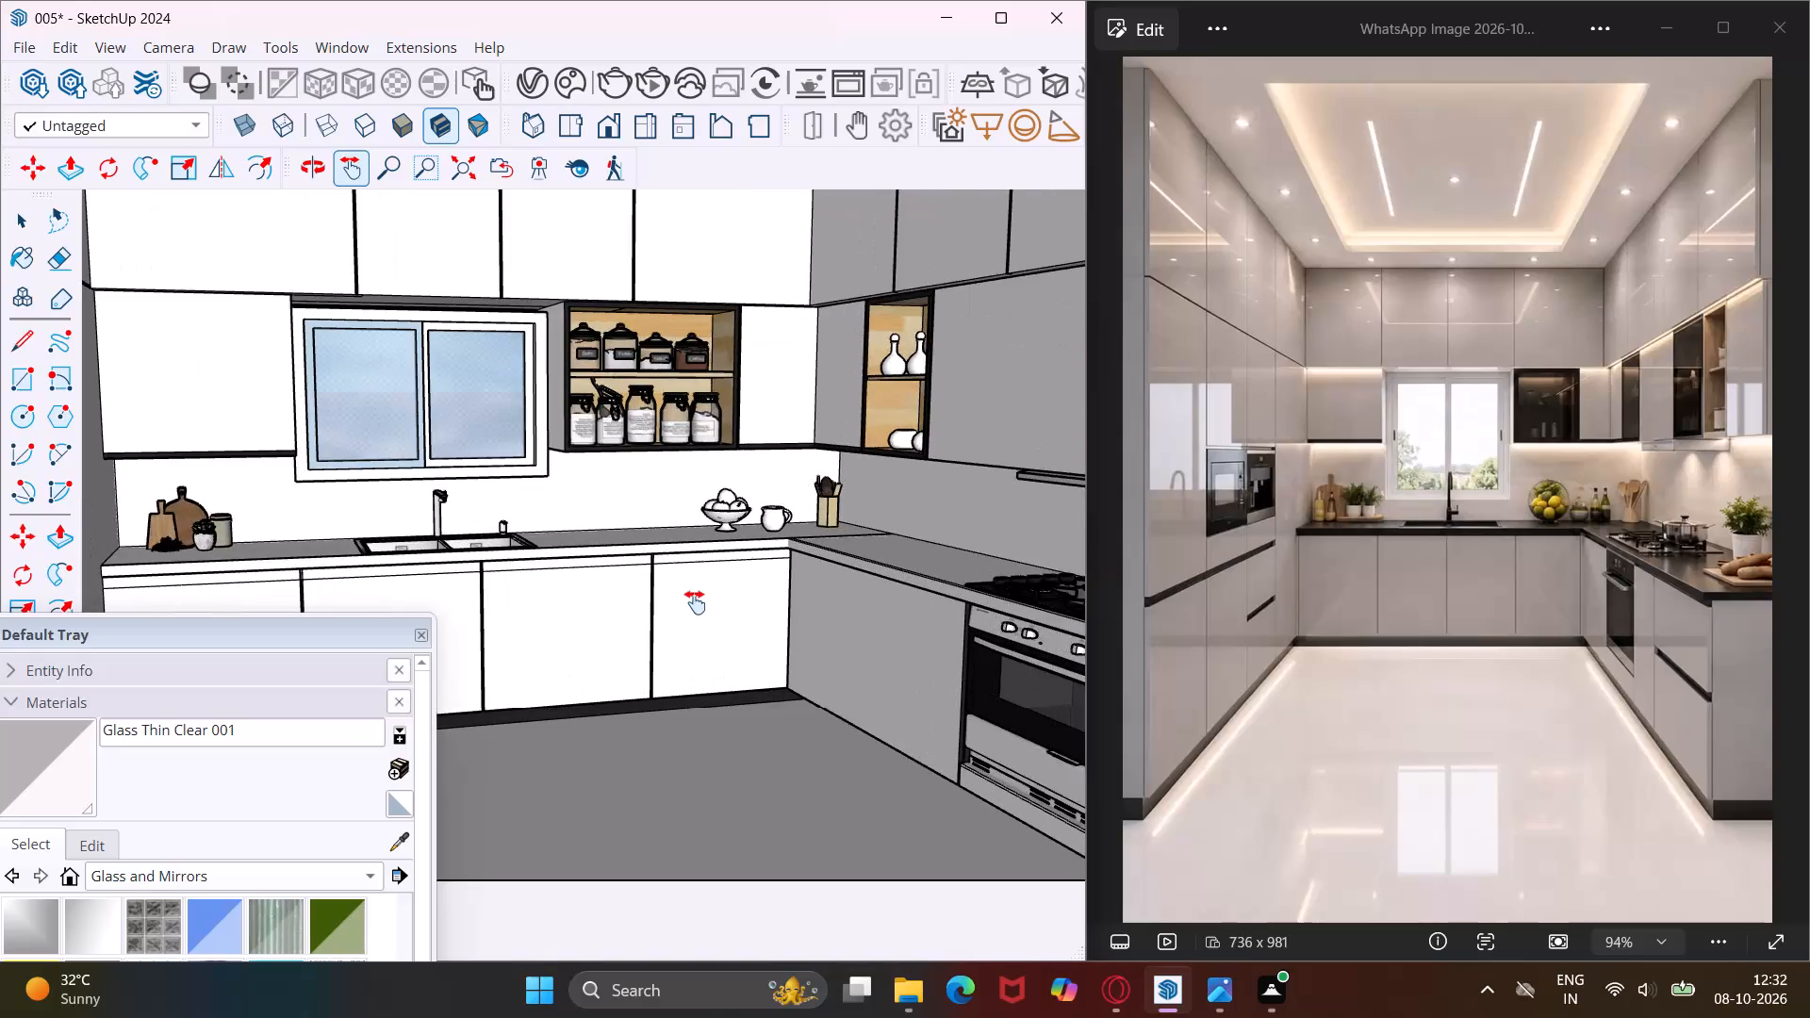
Examine the whole kitchen and the underside of the wall cabinet beside the window against the reference image.
scroll(695, 602, "down", 3)
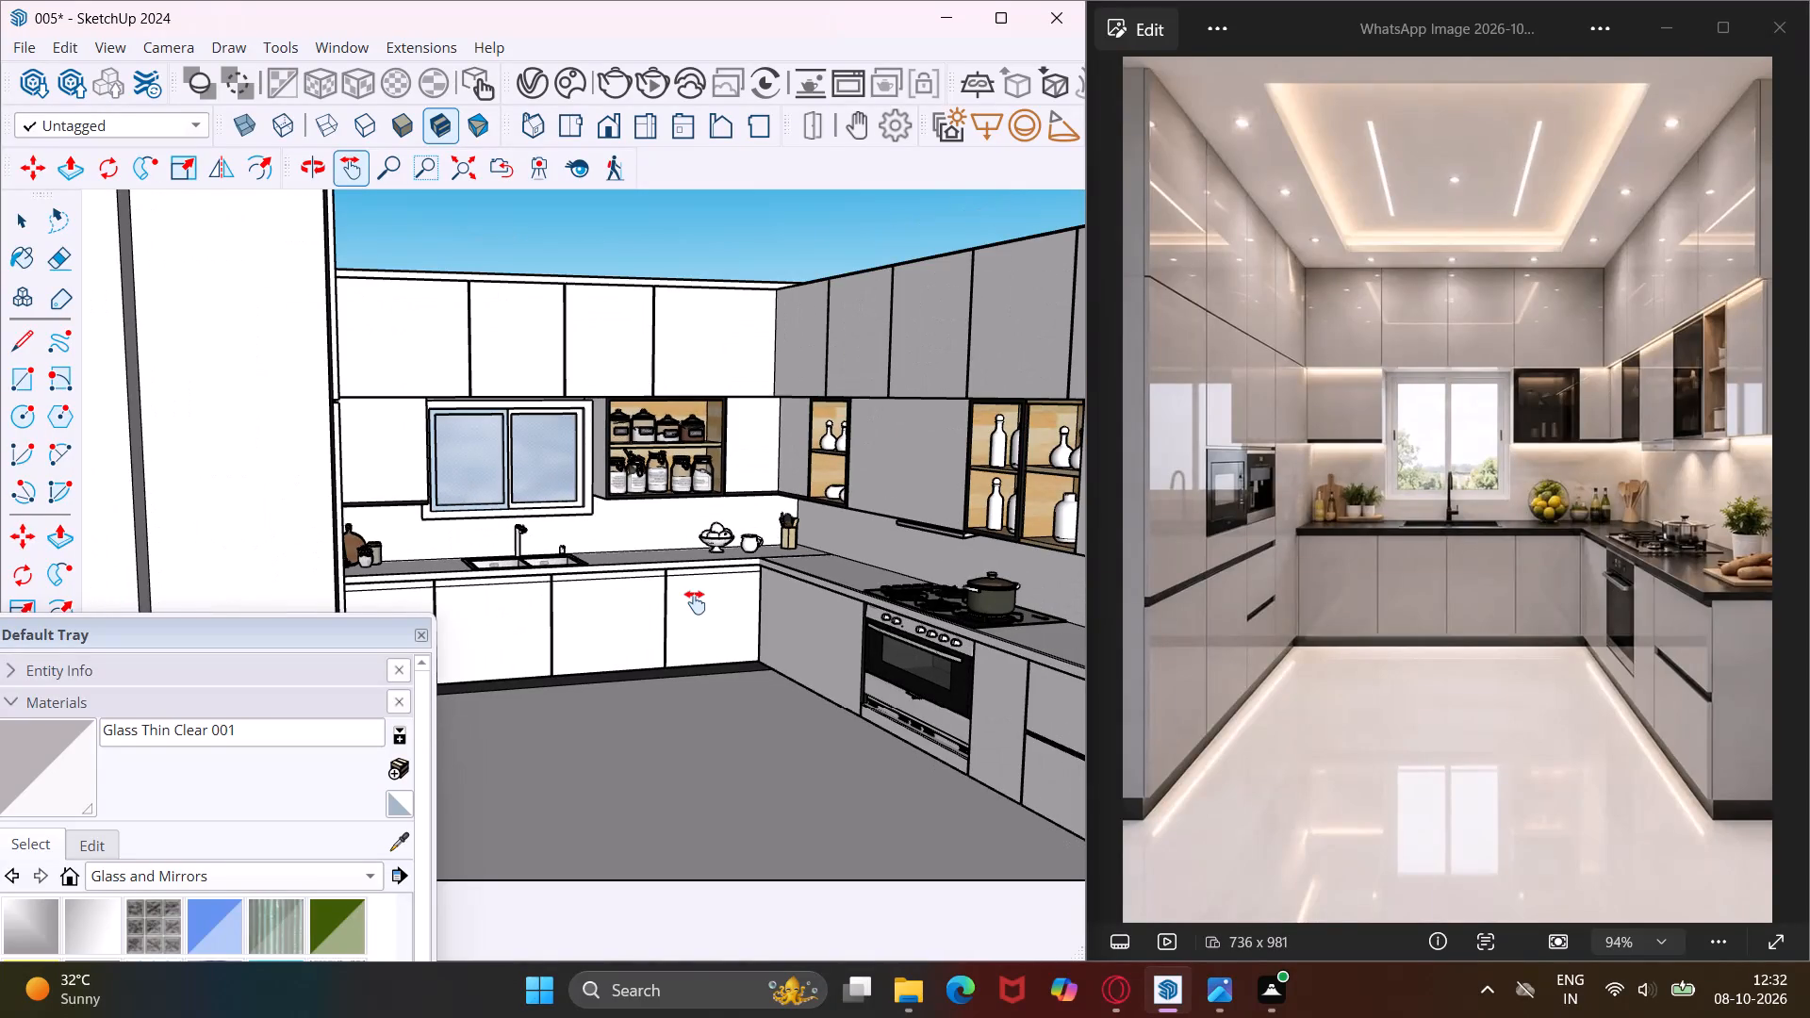
middle_click_drag(695, 602, 674, 608)
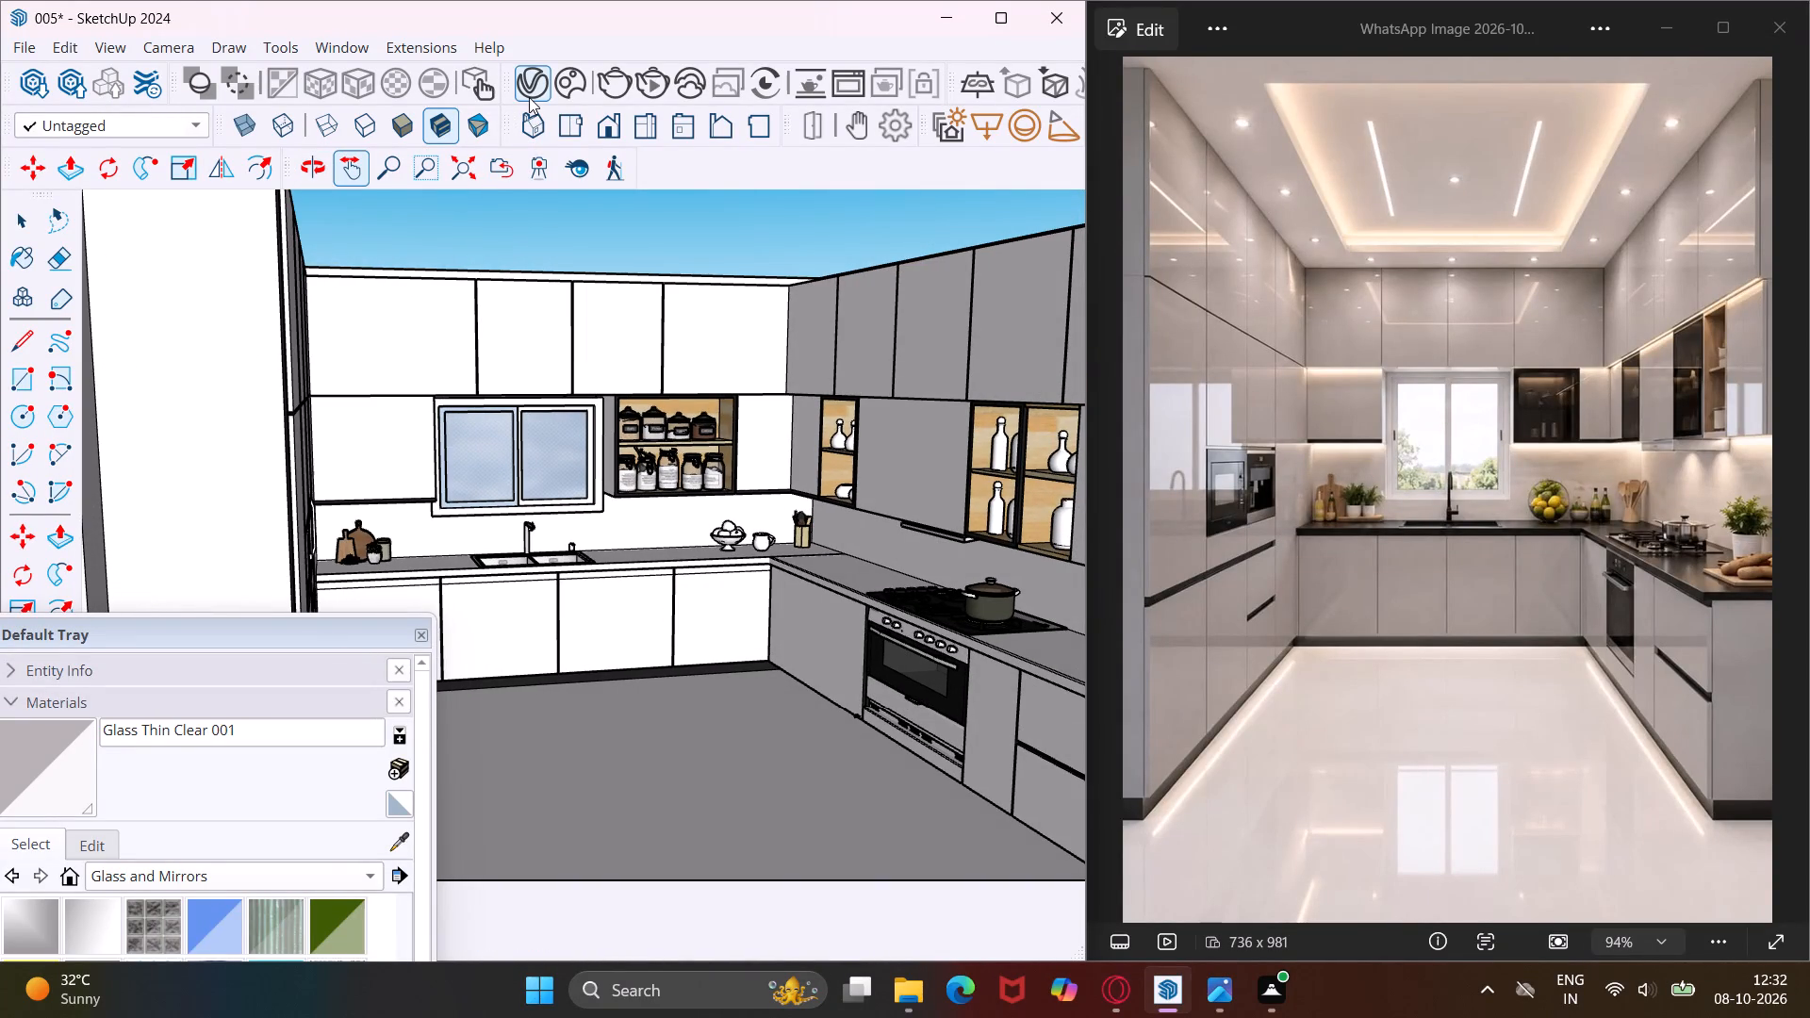
scroll(692, 550, "down", 1)
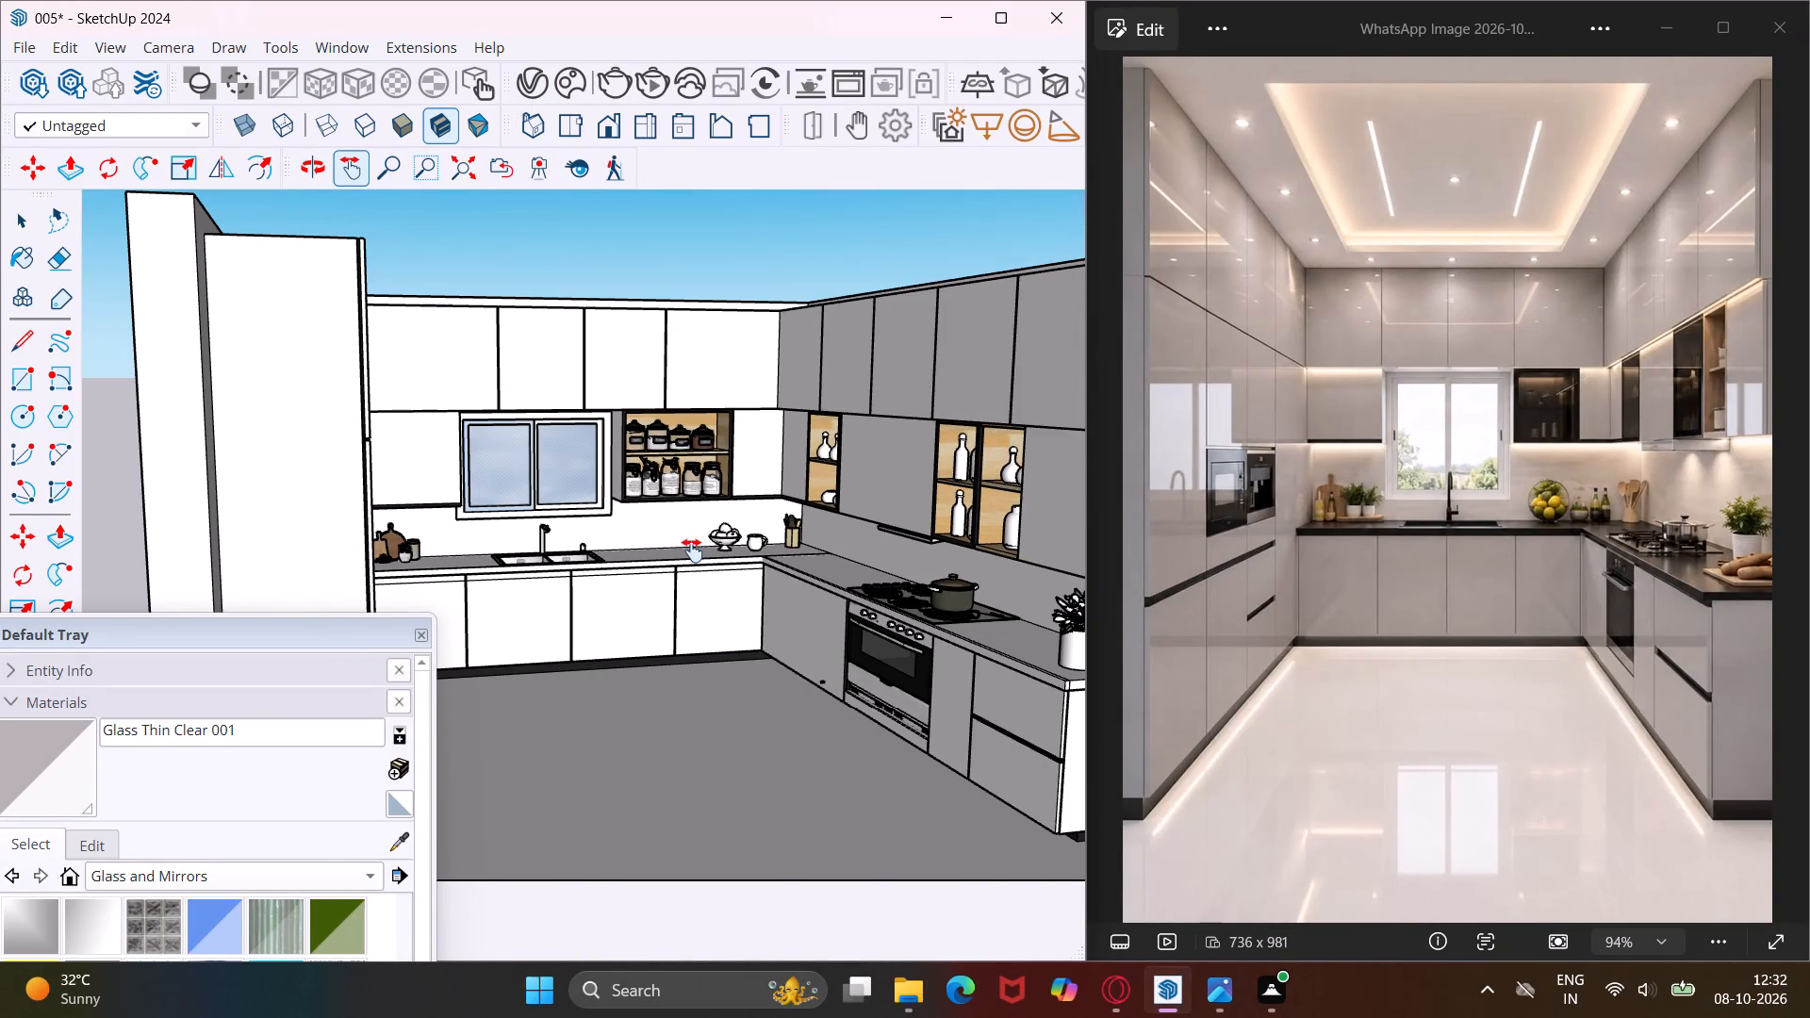
middle_click_drag(692, 550, 593, 522)
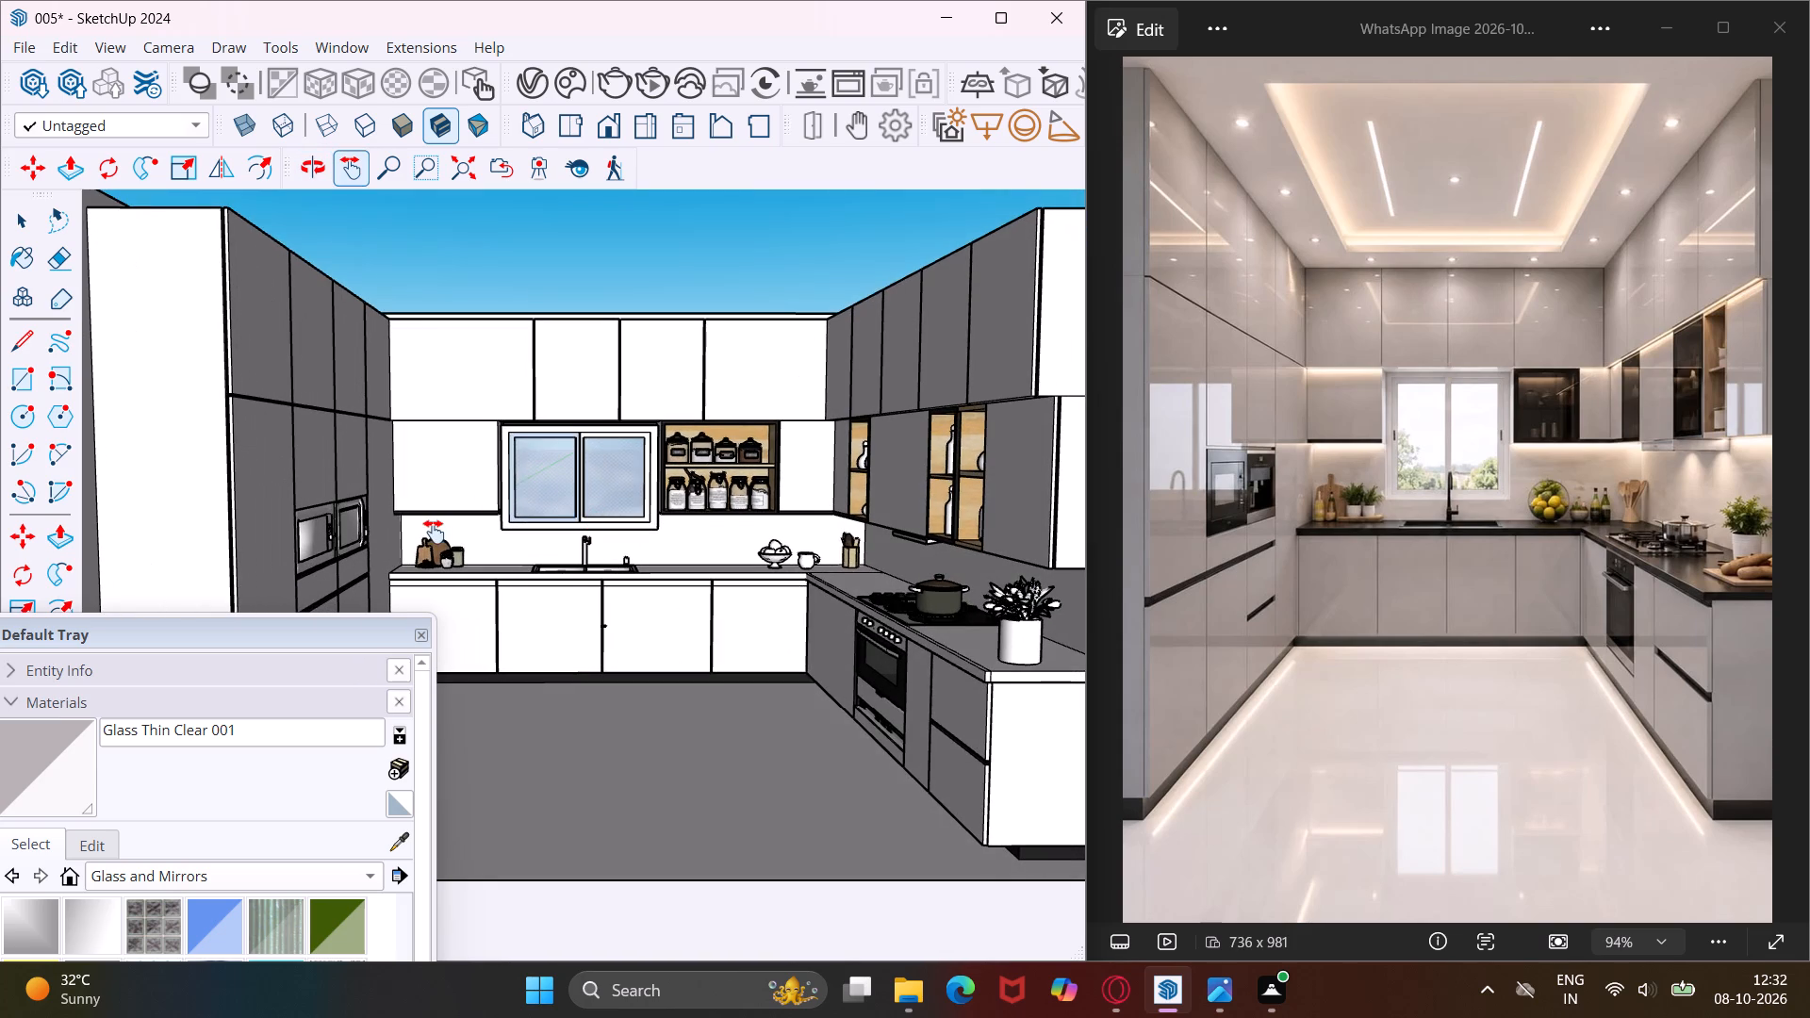
scroll(434, 532, "up", 4)
middle_click_drag(434, 532, 451, 415)
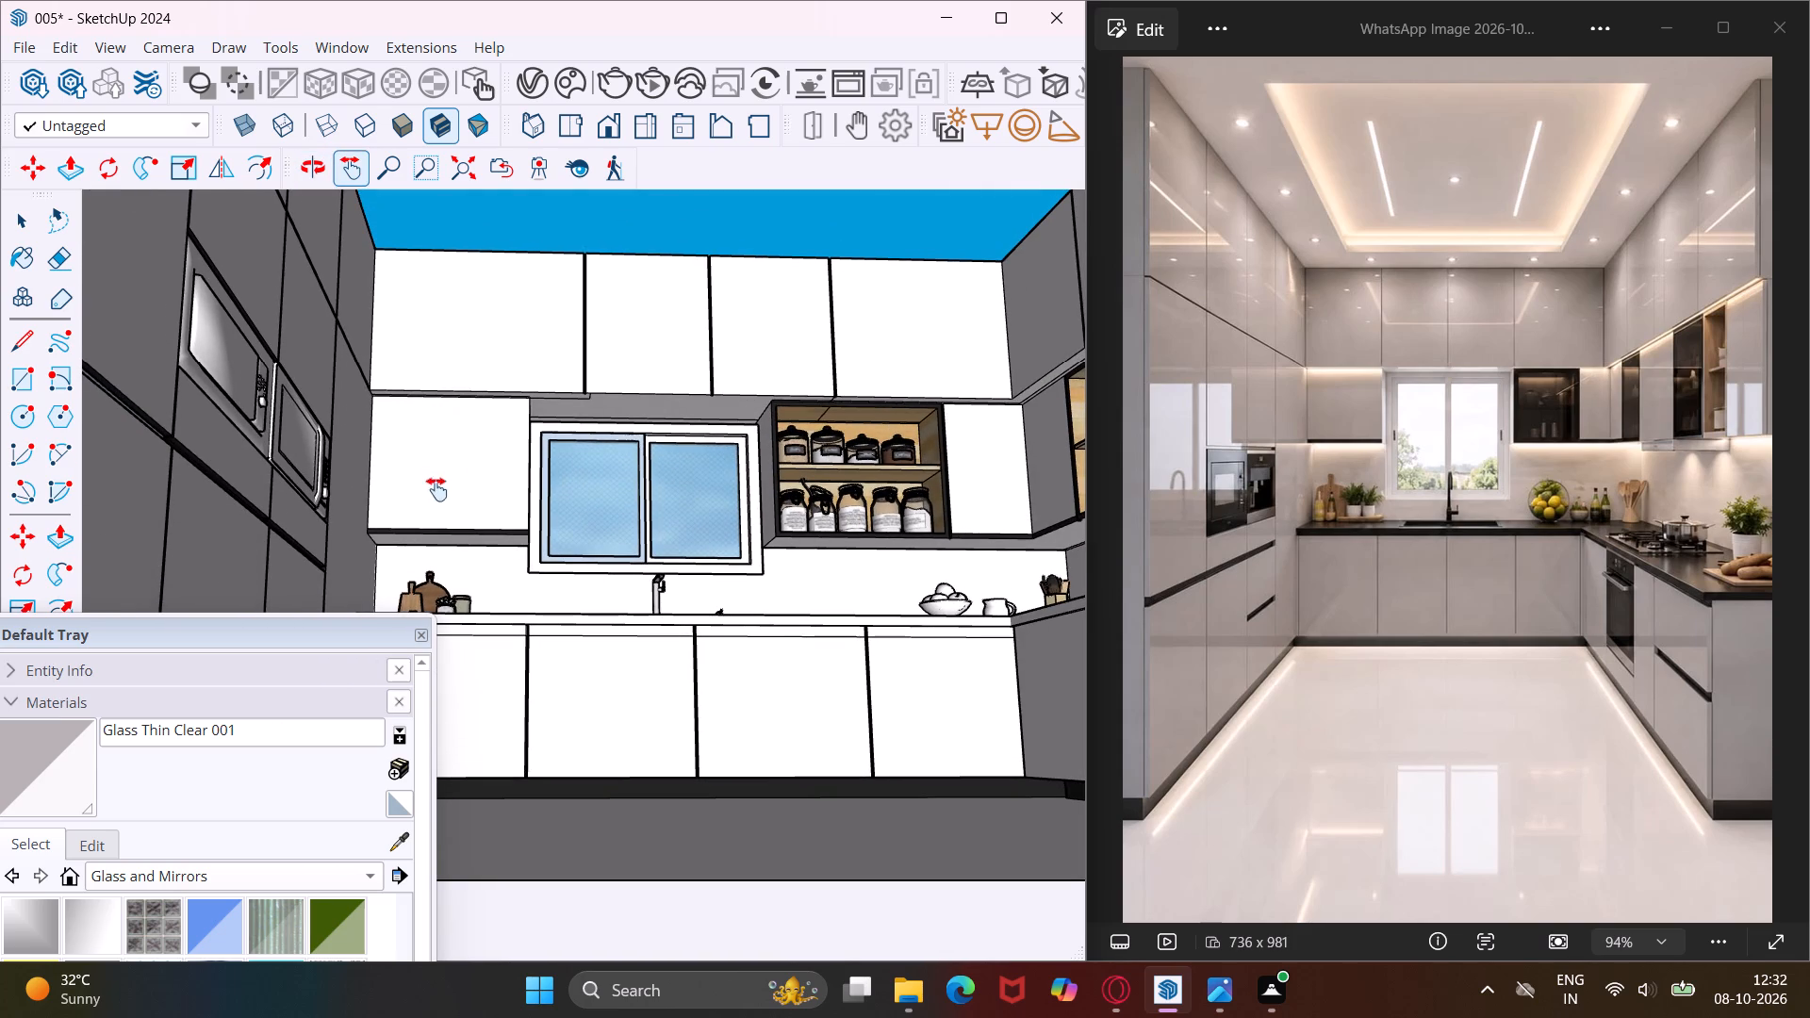
key("Escape")
key("space")
scroll(466, 545, "up", 4)
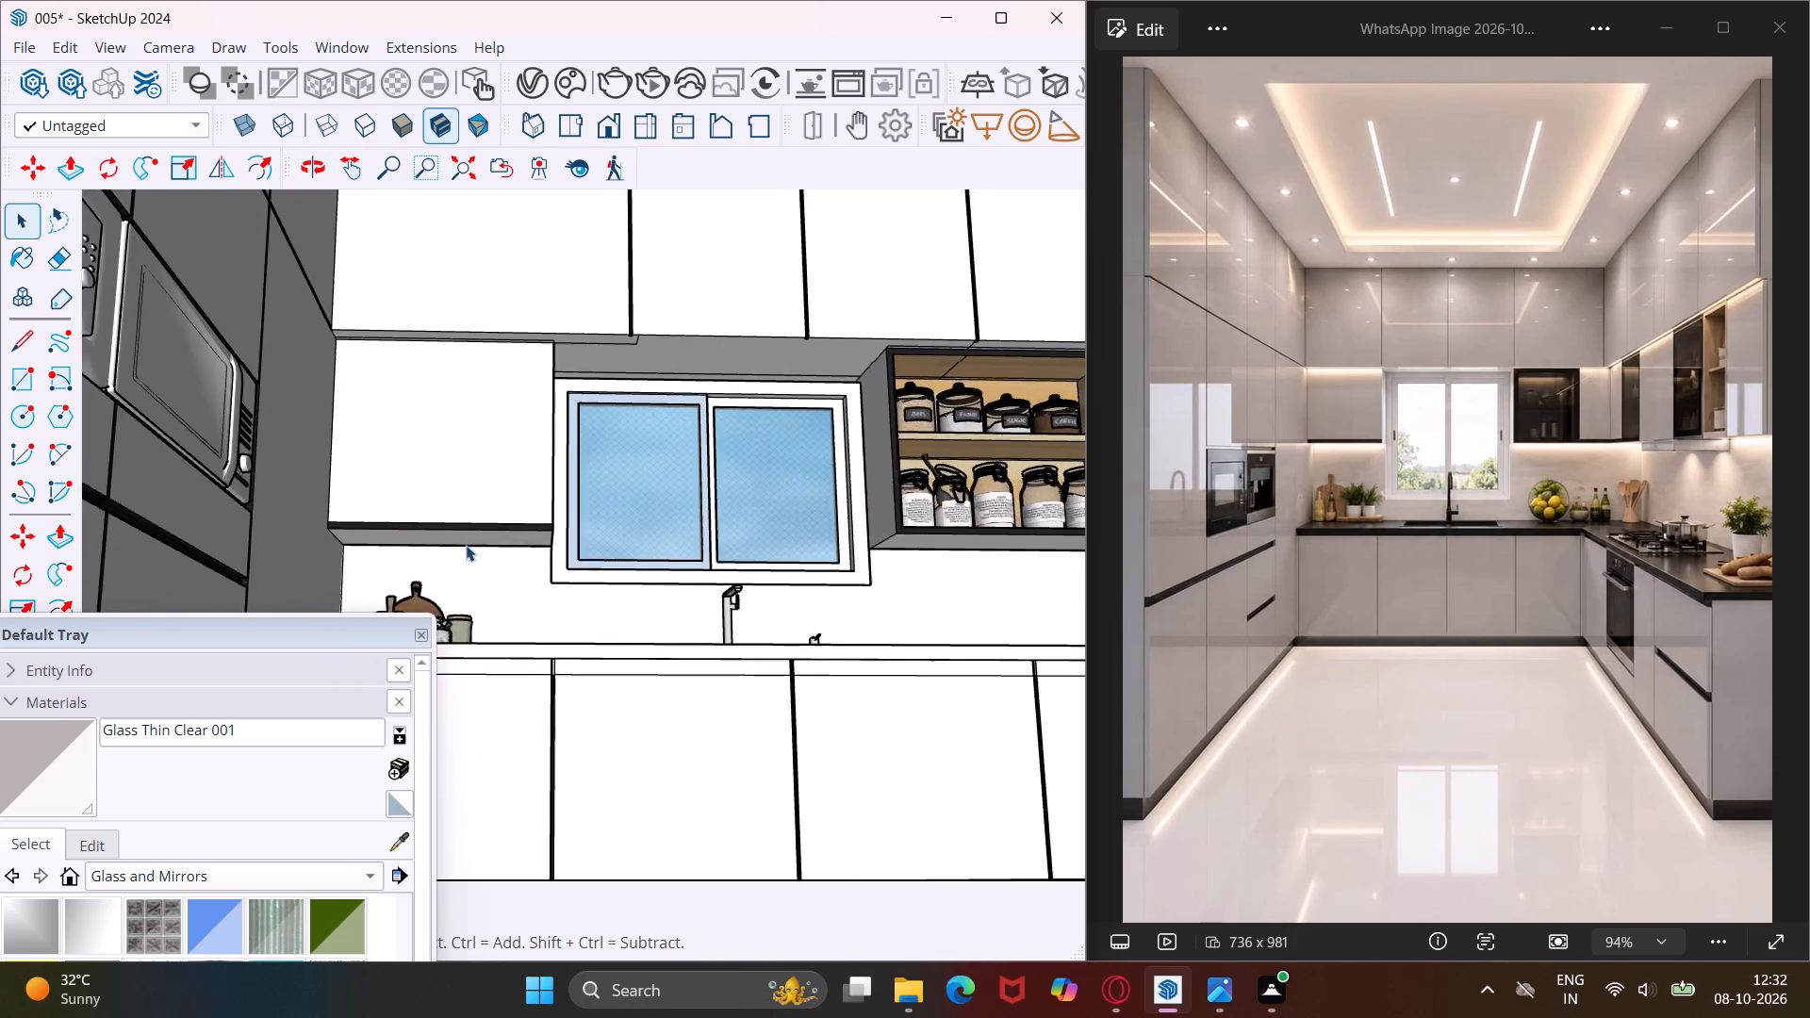
scroll(466, 545, "up", 3)
middle_click_drag(466, 545, 469, 476)
scroll(466, 545, "up", 1)
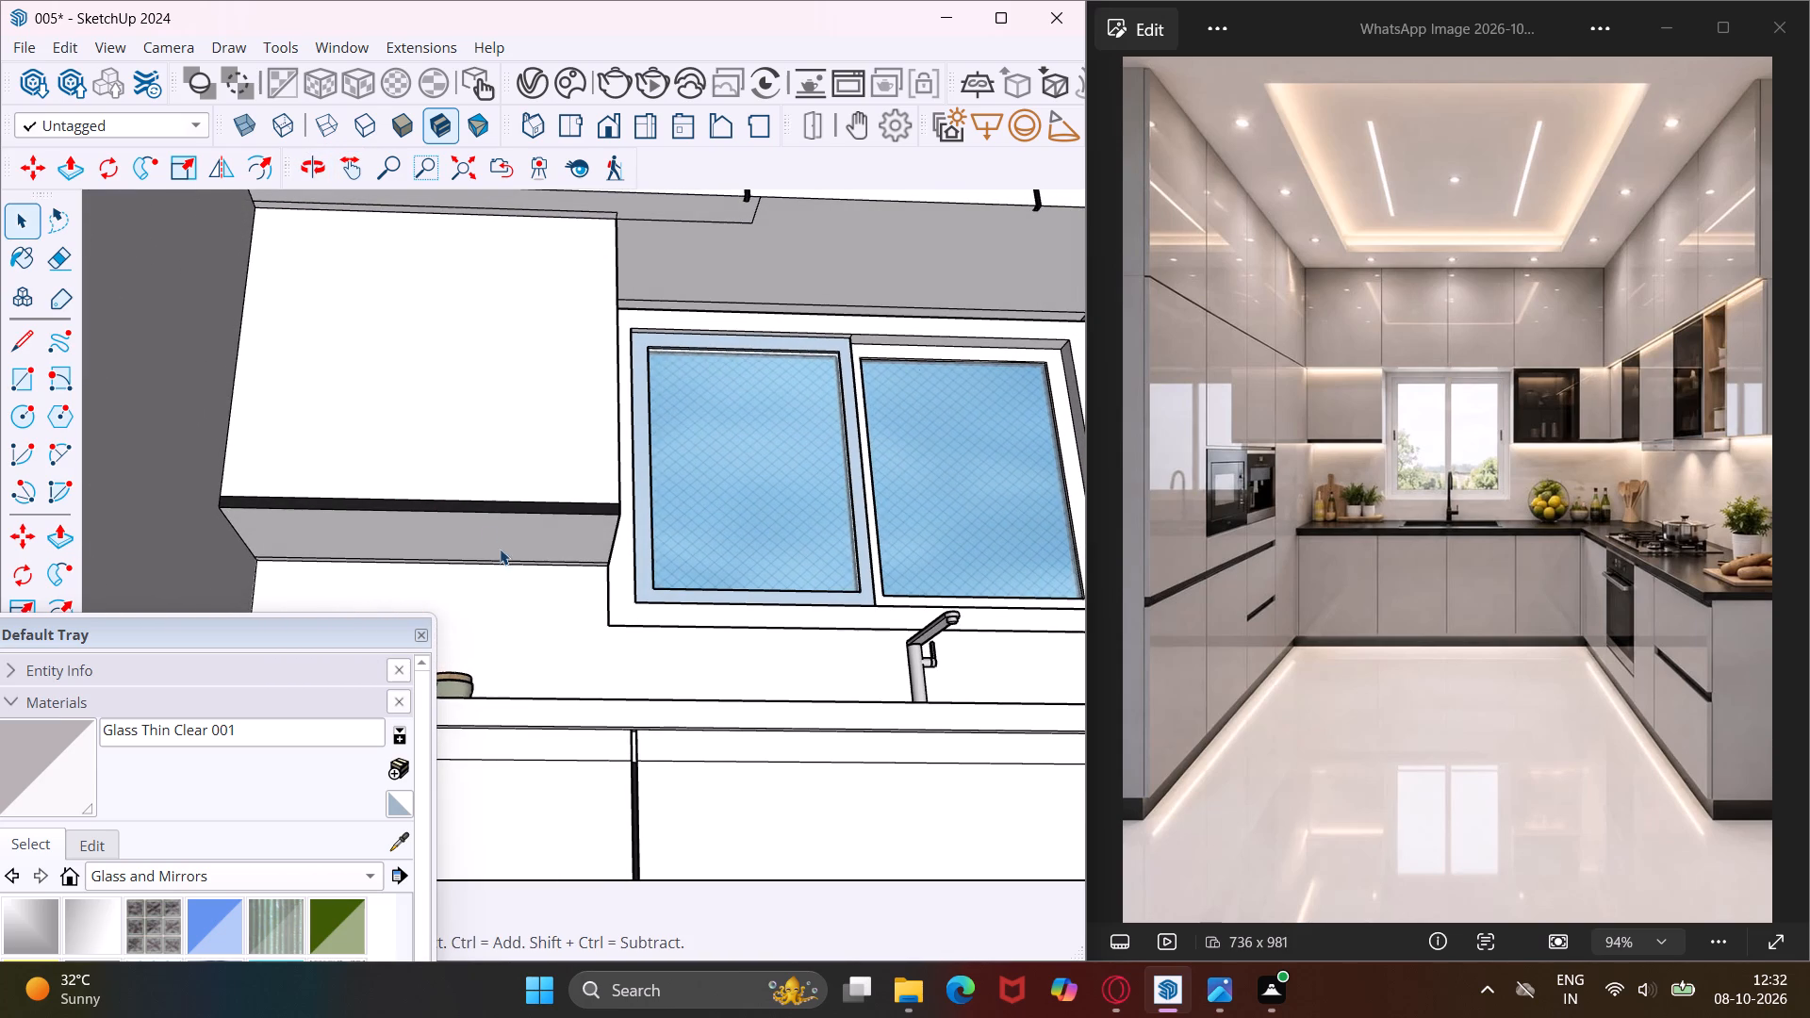
scroll(507, 573, "up", 6)
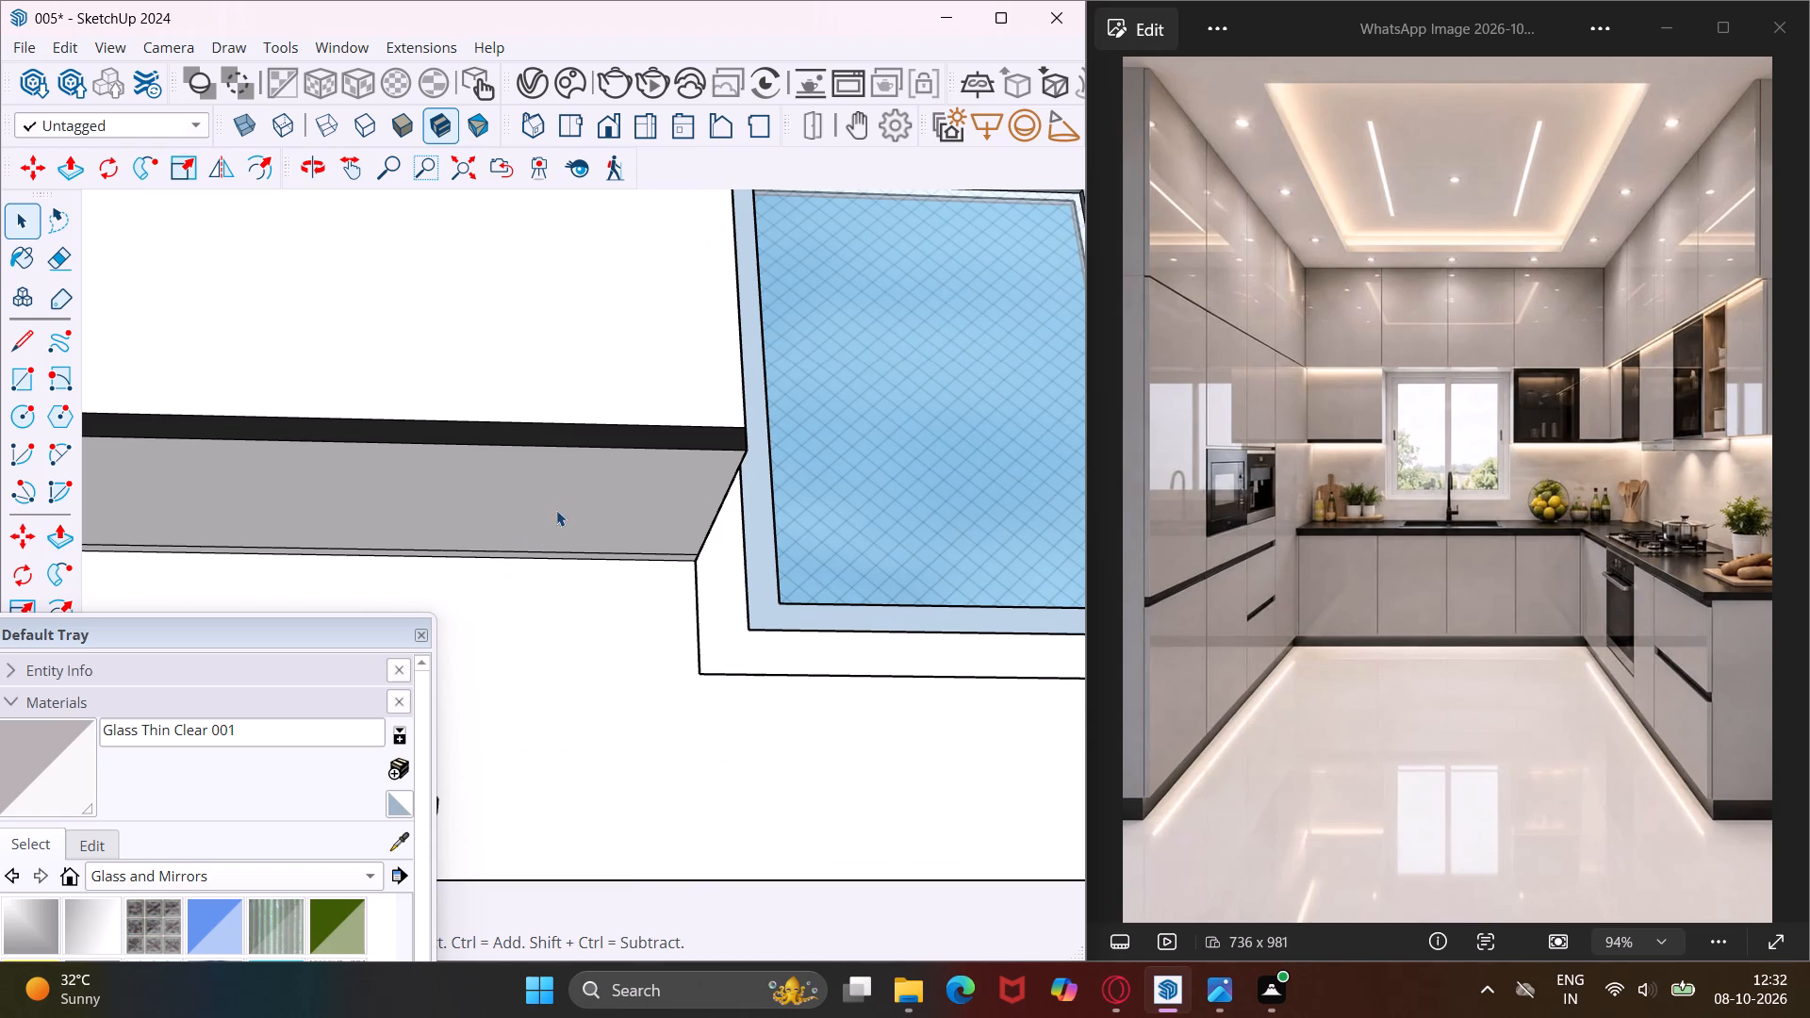
middle_click_drag(556, 510, 541, 595)
scroll(527, 586, "down", 12)
middle_click_drag(539, 467, 513, 565)
scroll(490, 517, "down", 9)
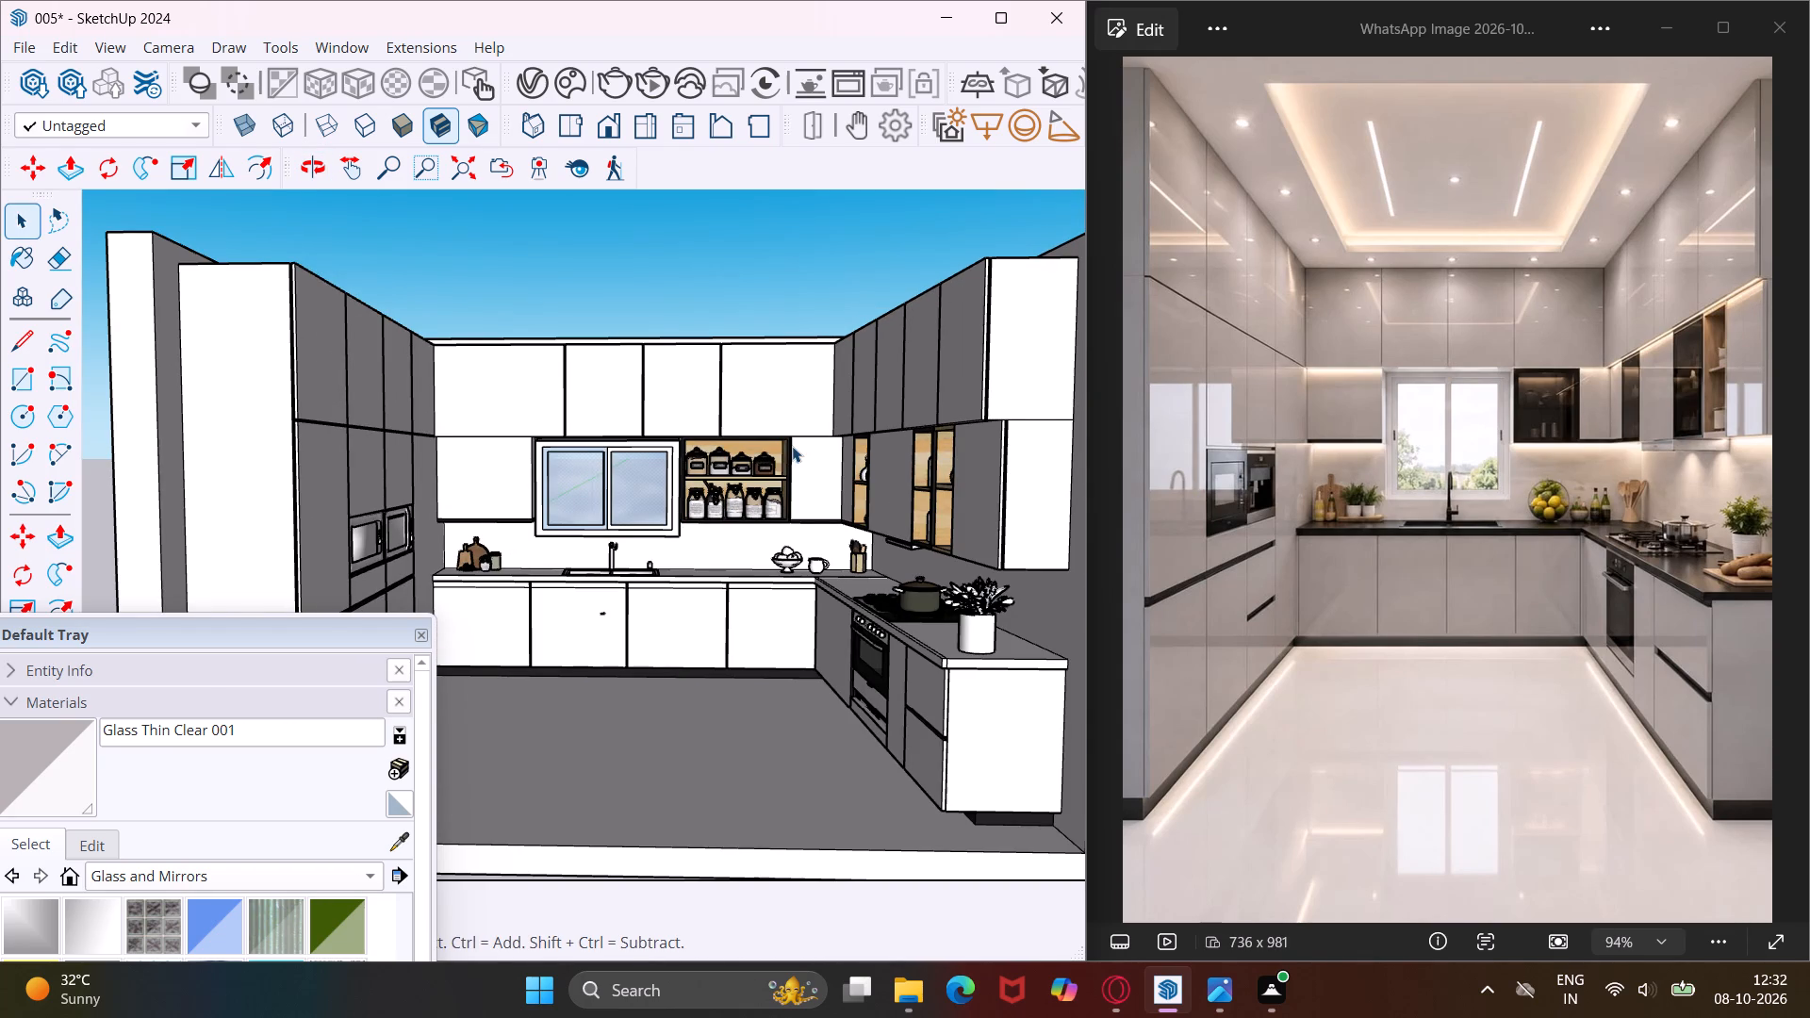
Create a new Generic V-Ray material in the scene's material list.
left_click(544, 91)
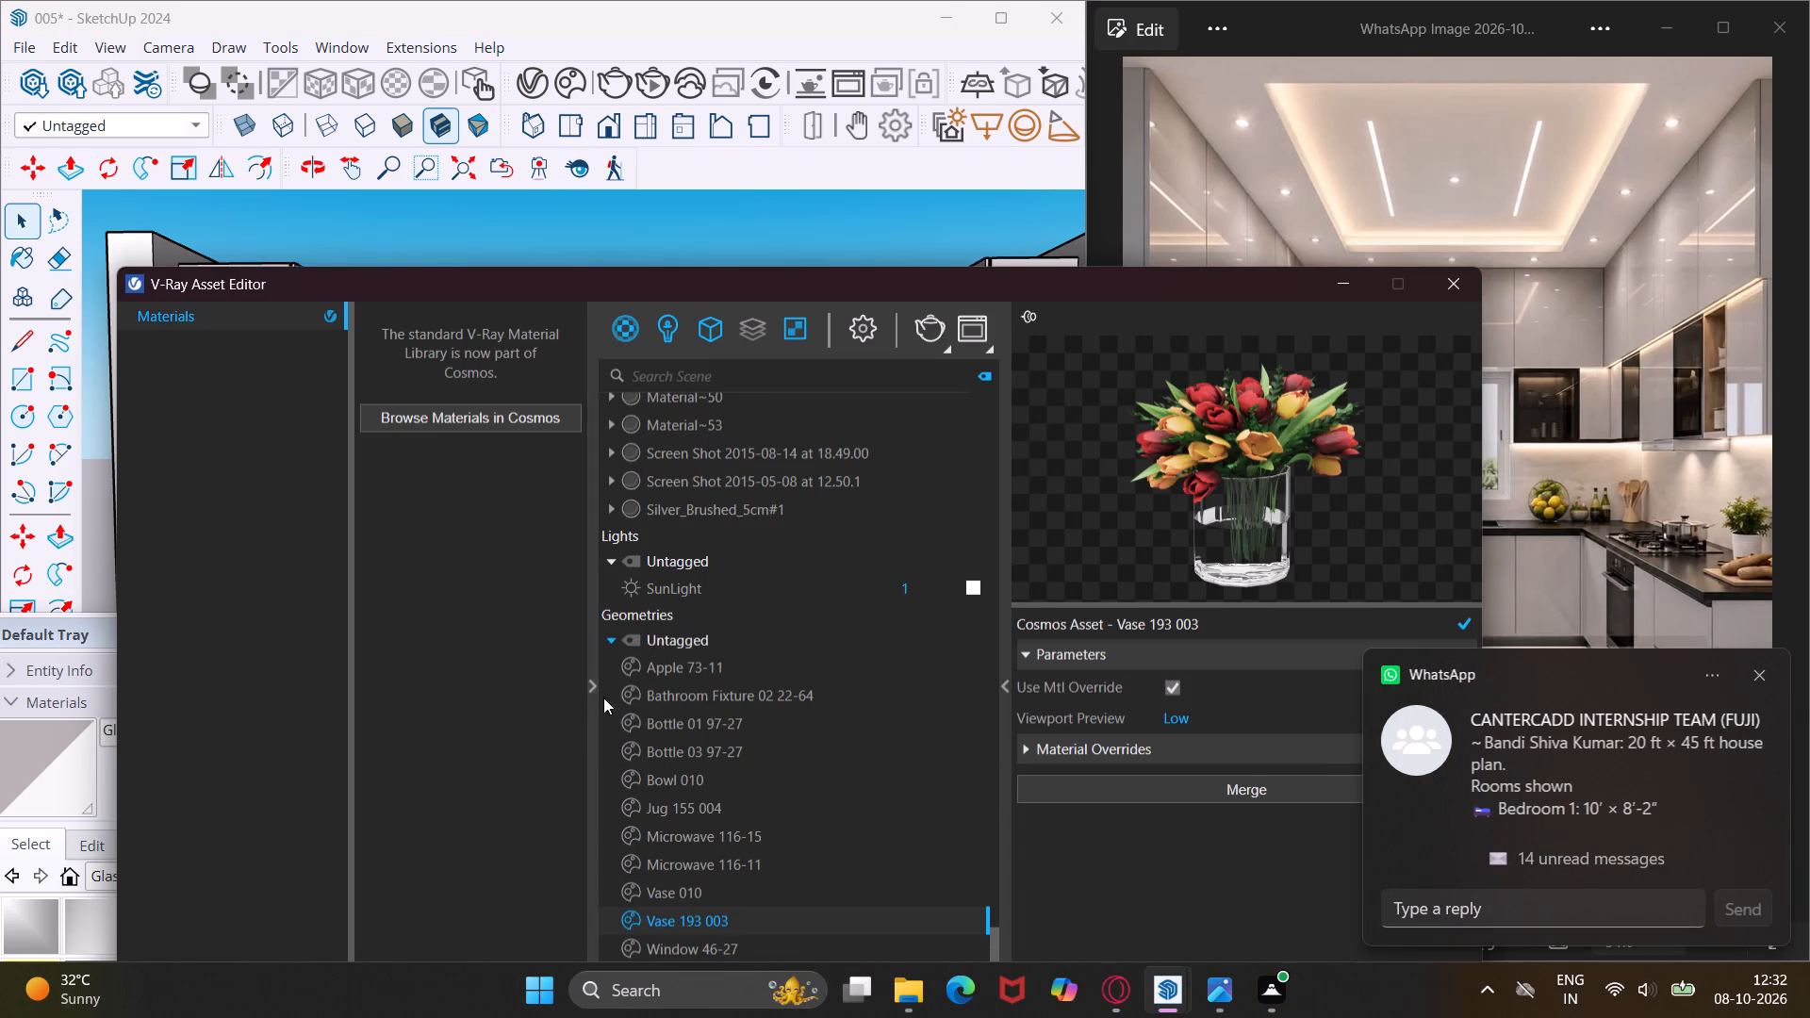
scroll(703, 517, "up", 2)
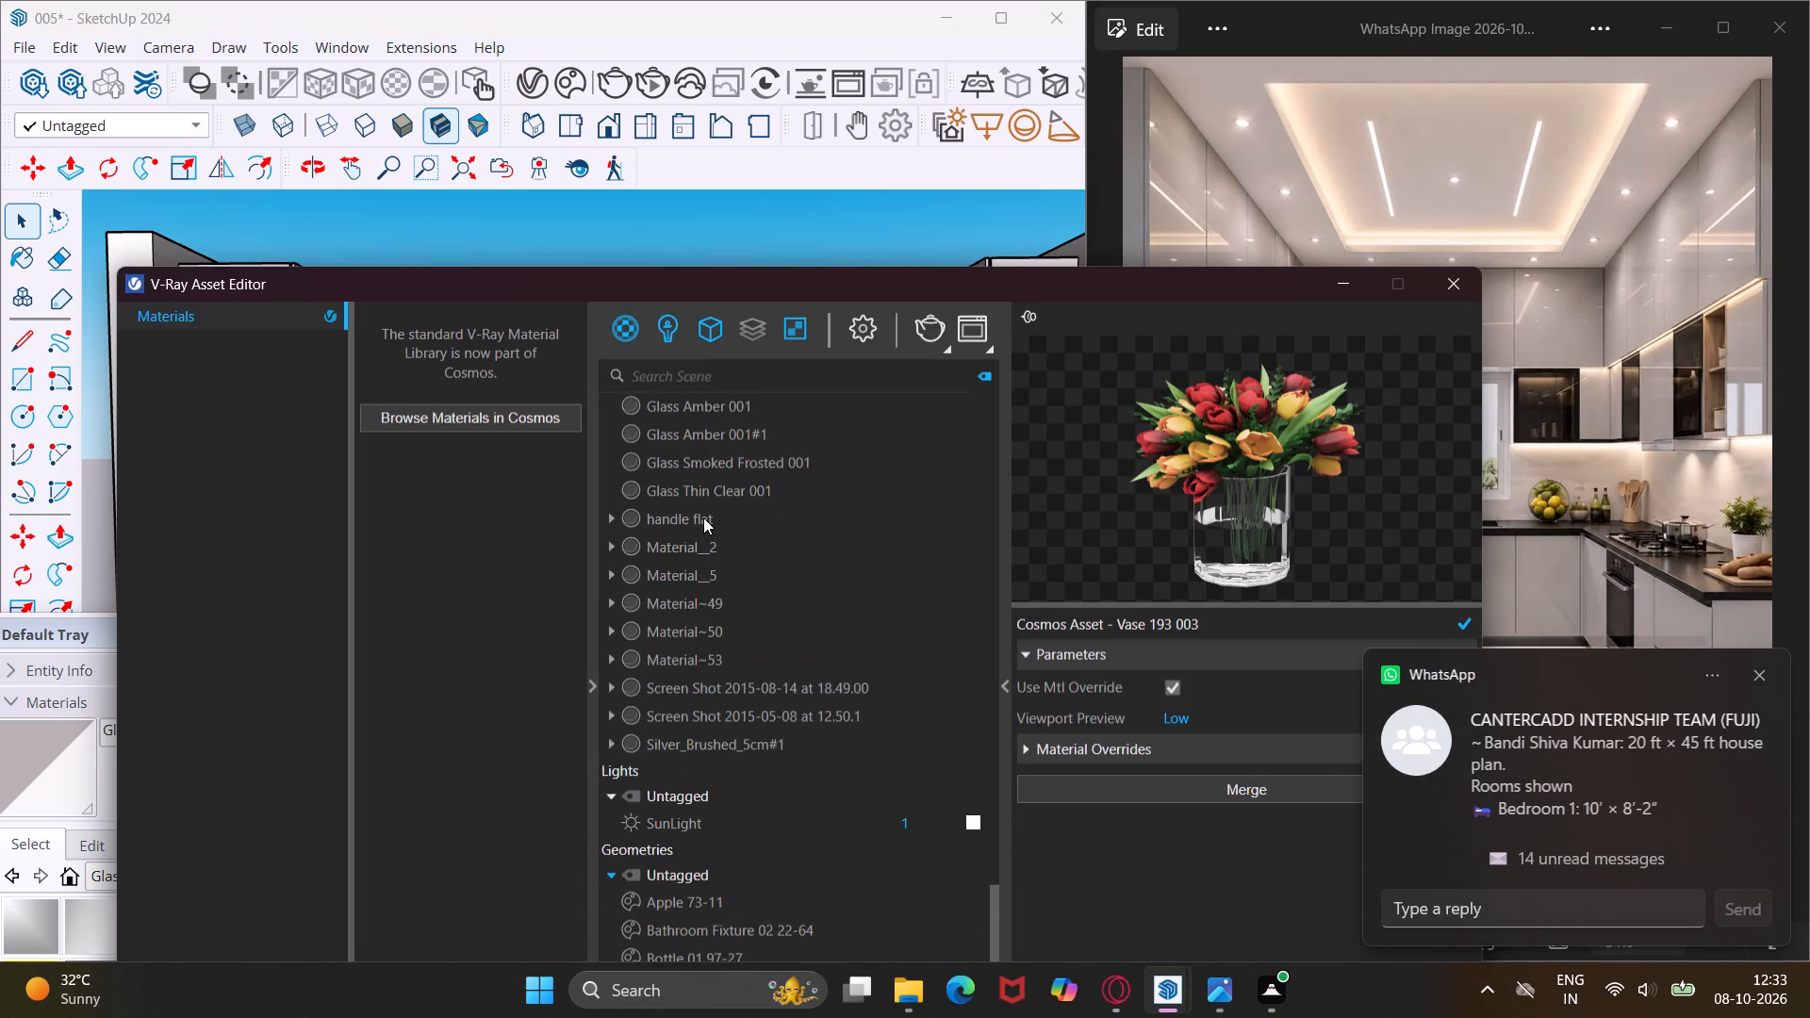
scroll(703, 517, "up", 10)
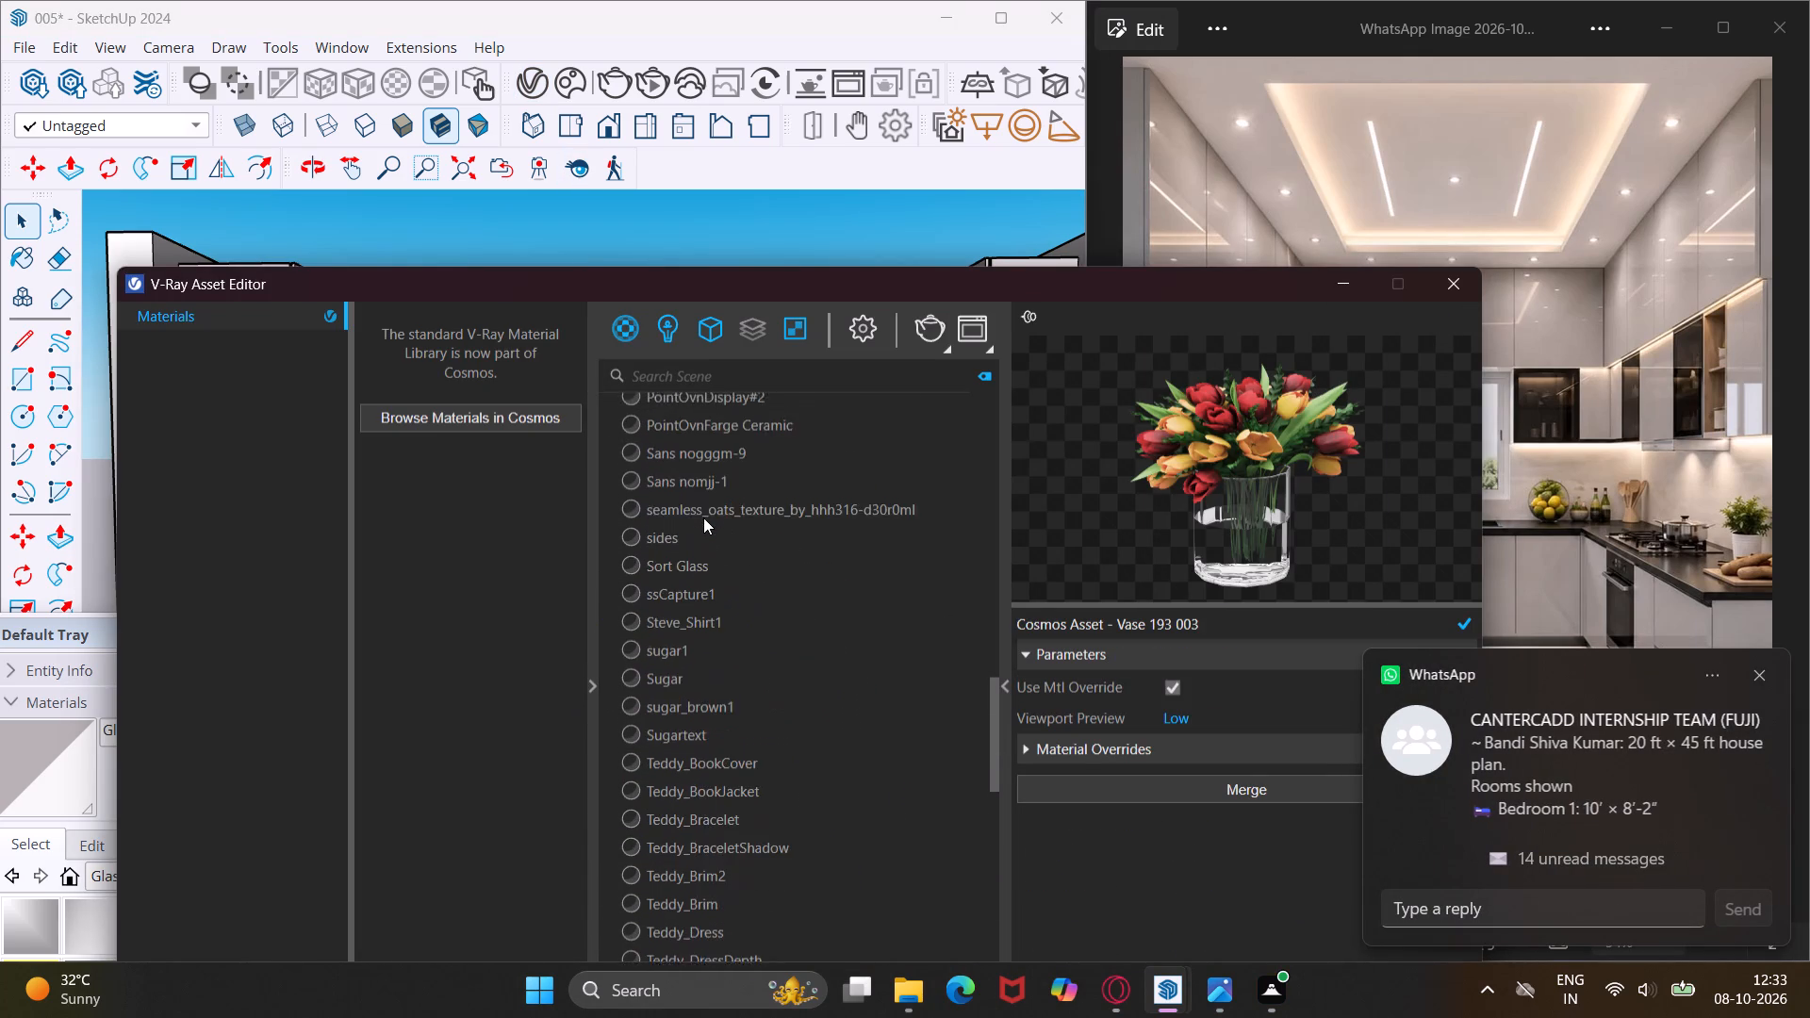
scroll(703, 517, "up", 4)
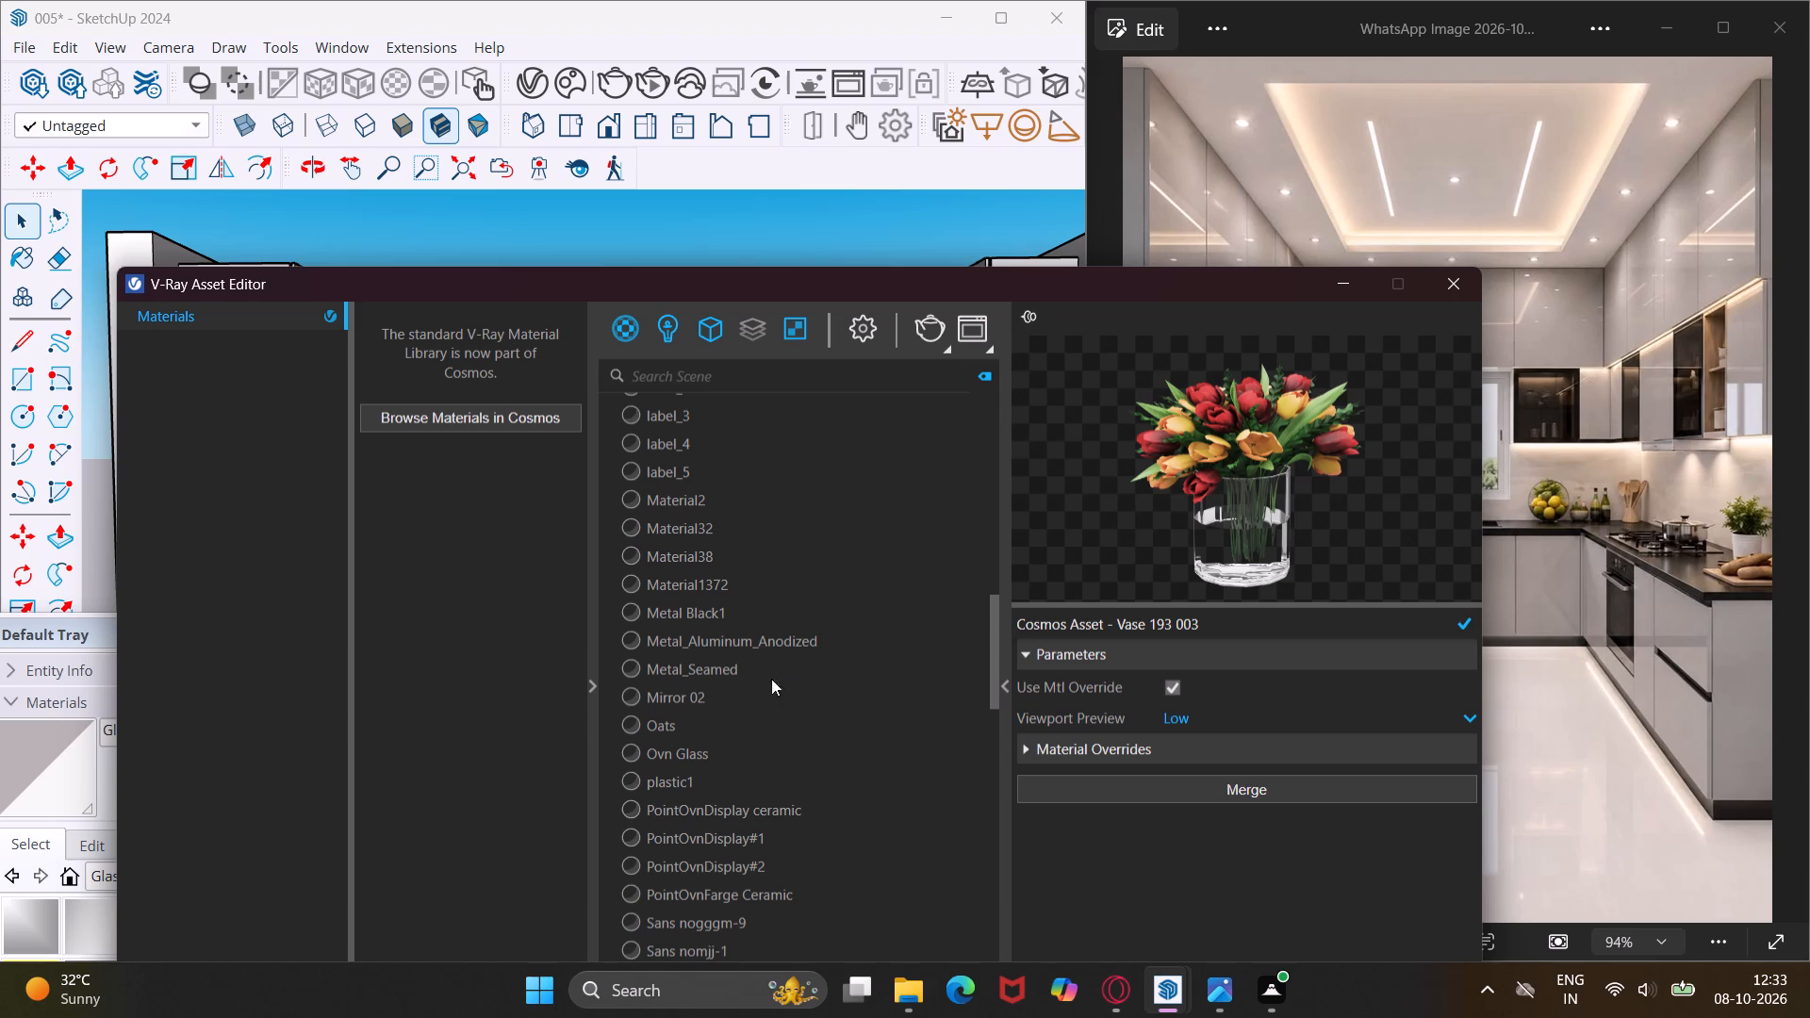
left_click(595, 685)
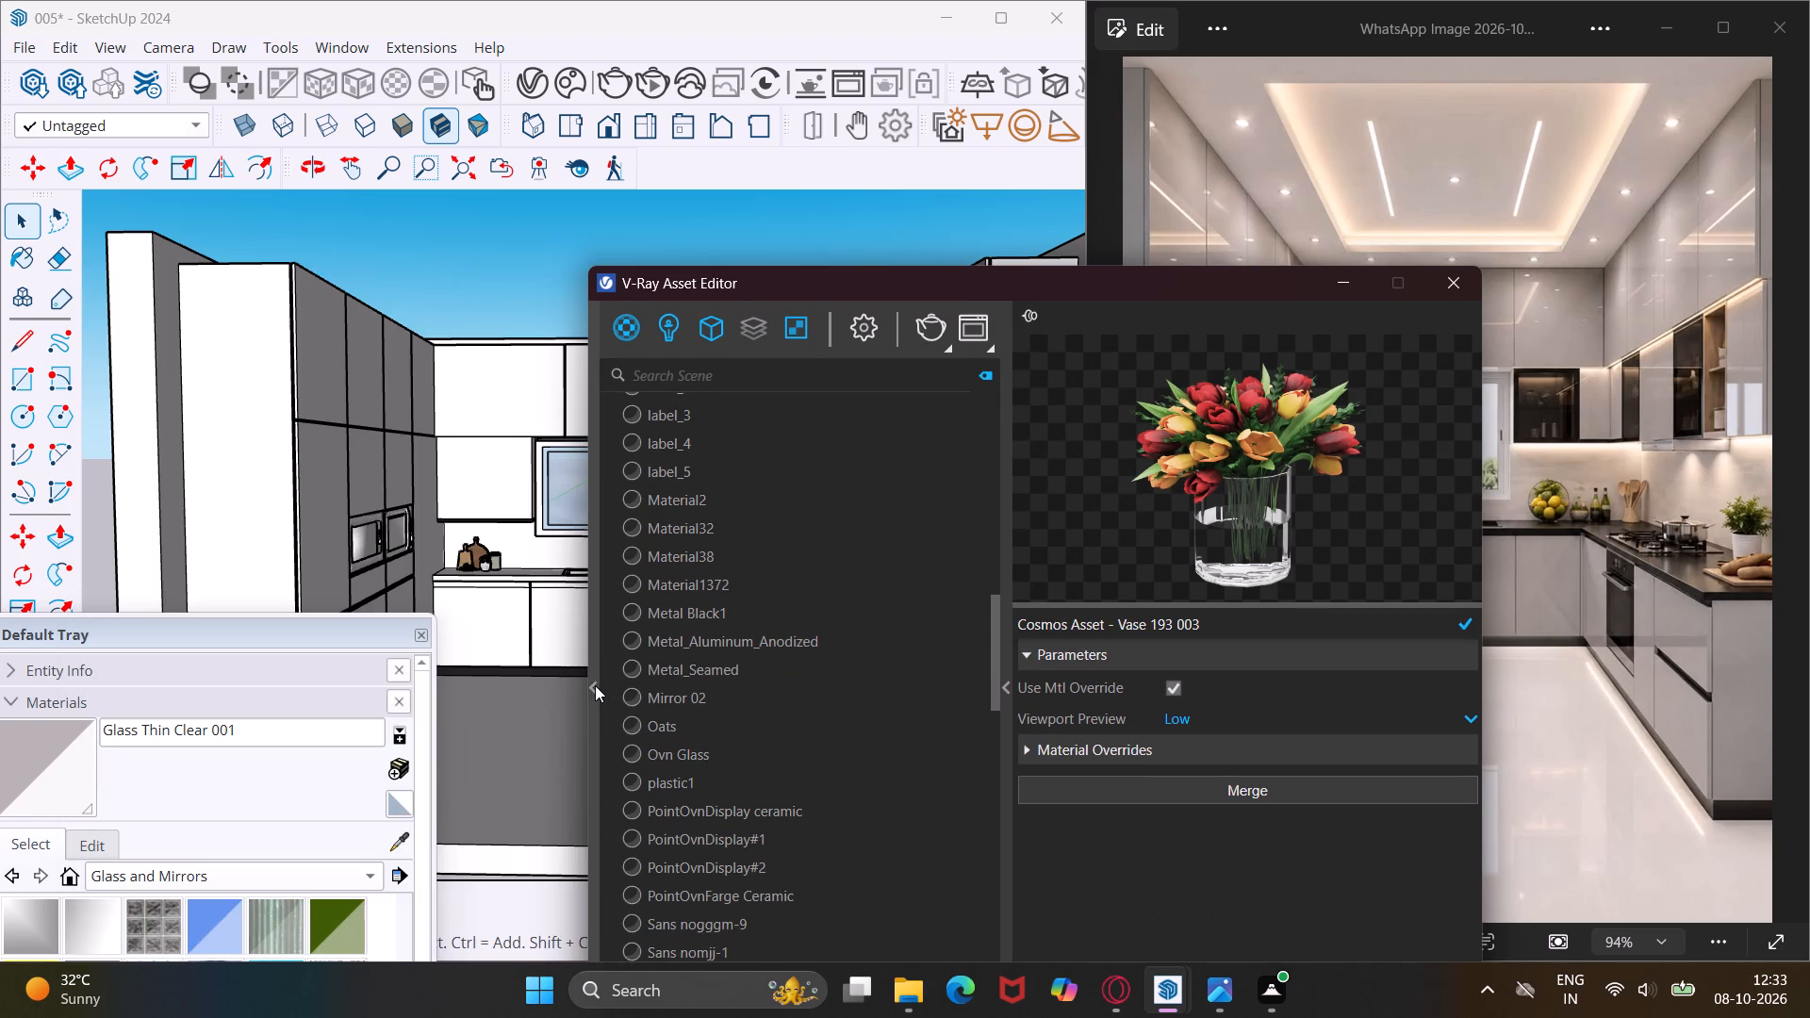
scroll(677, 824, "down", 4)
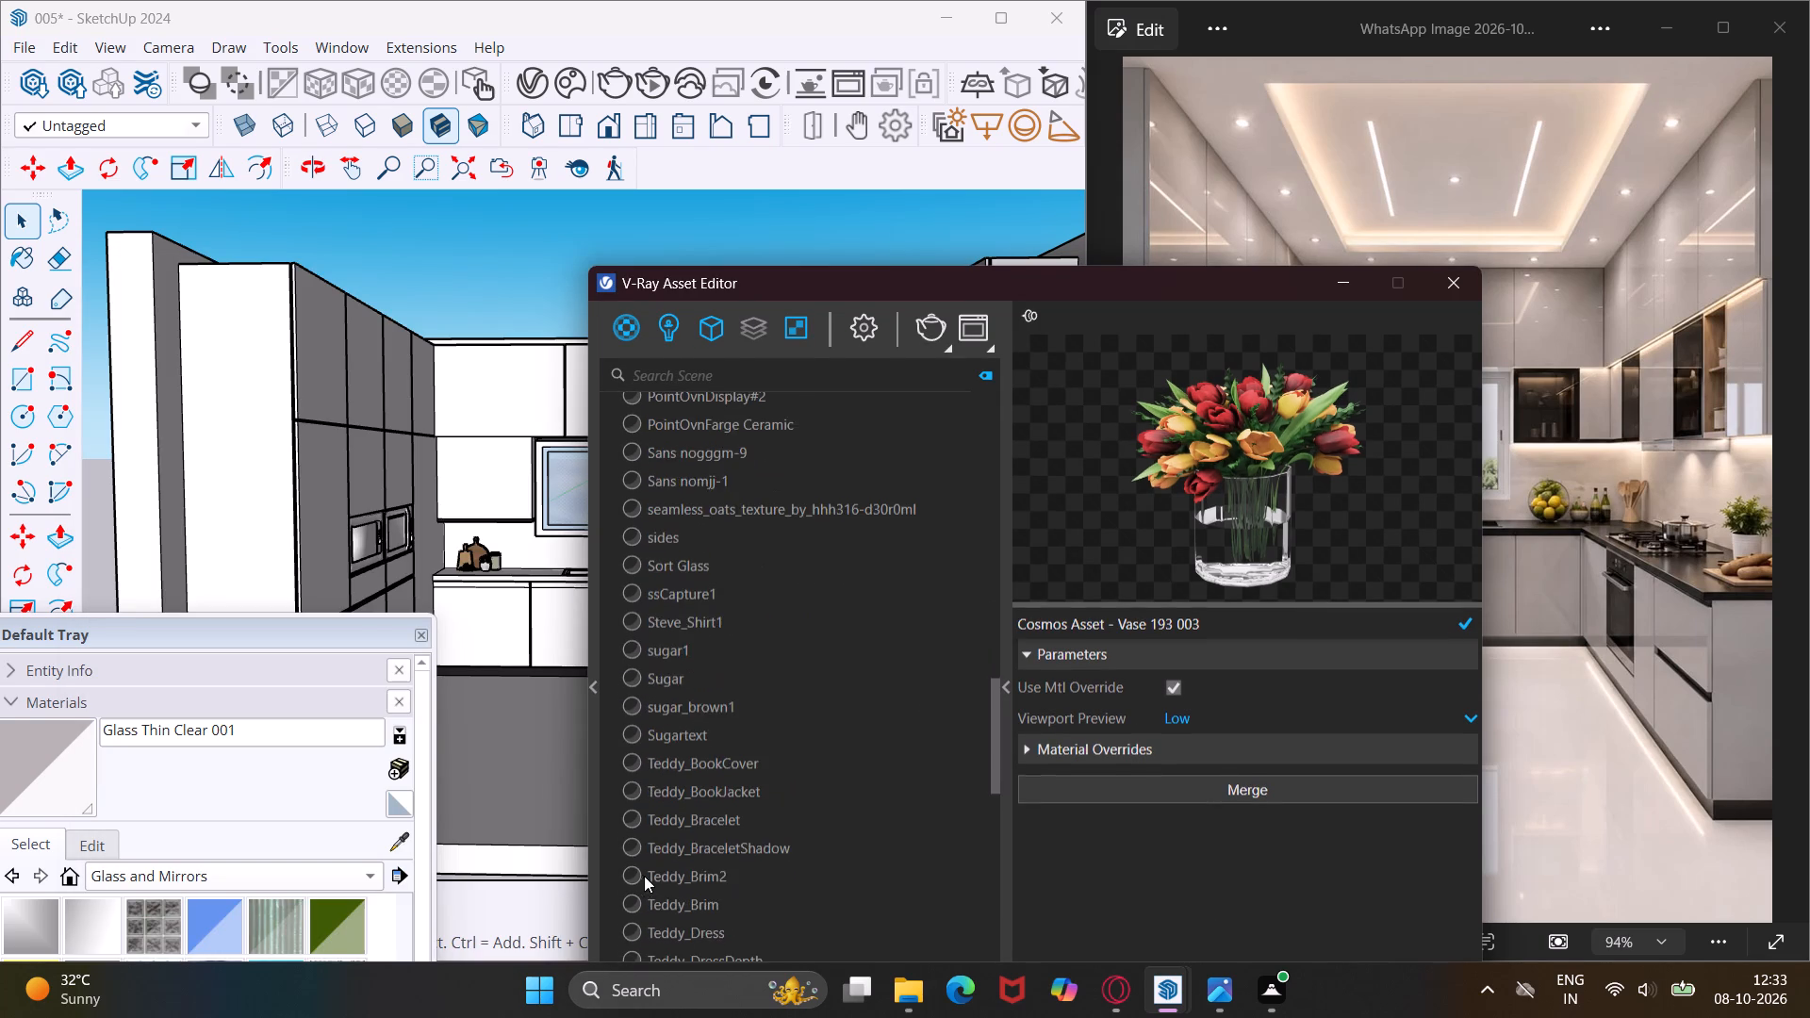
scroll(638, 881, "down", 10)
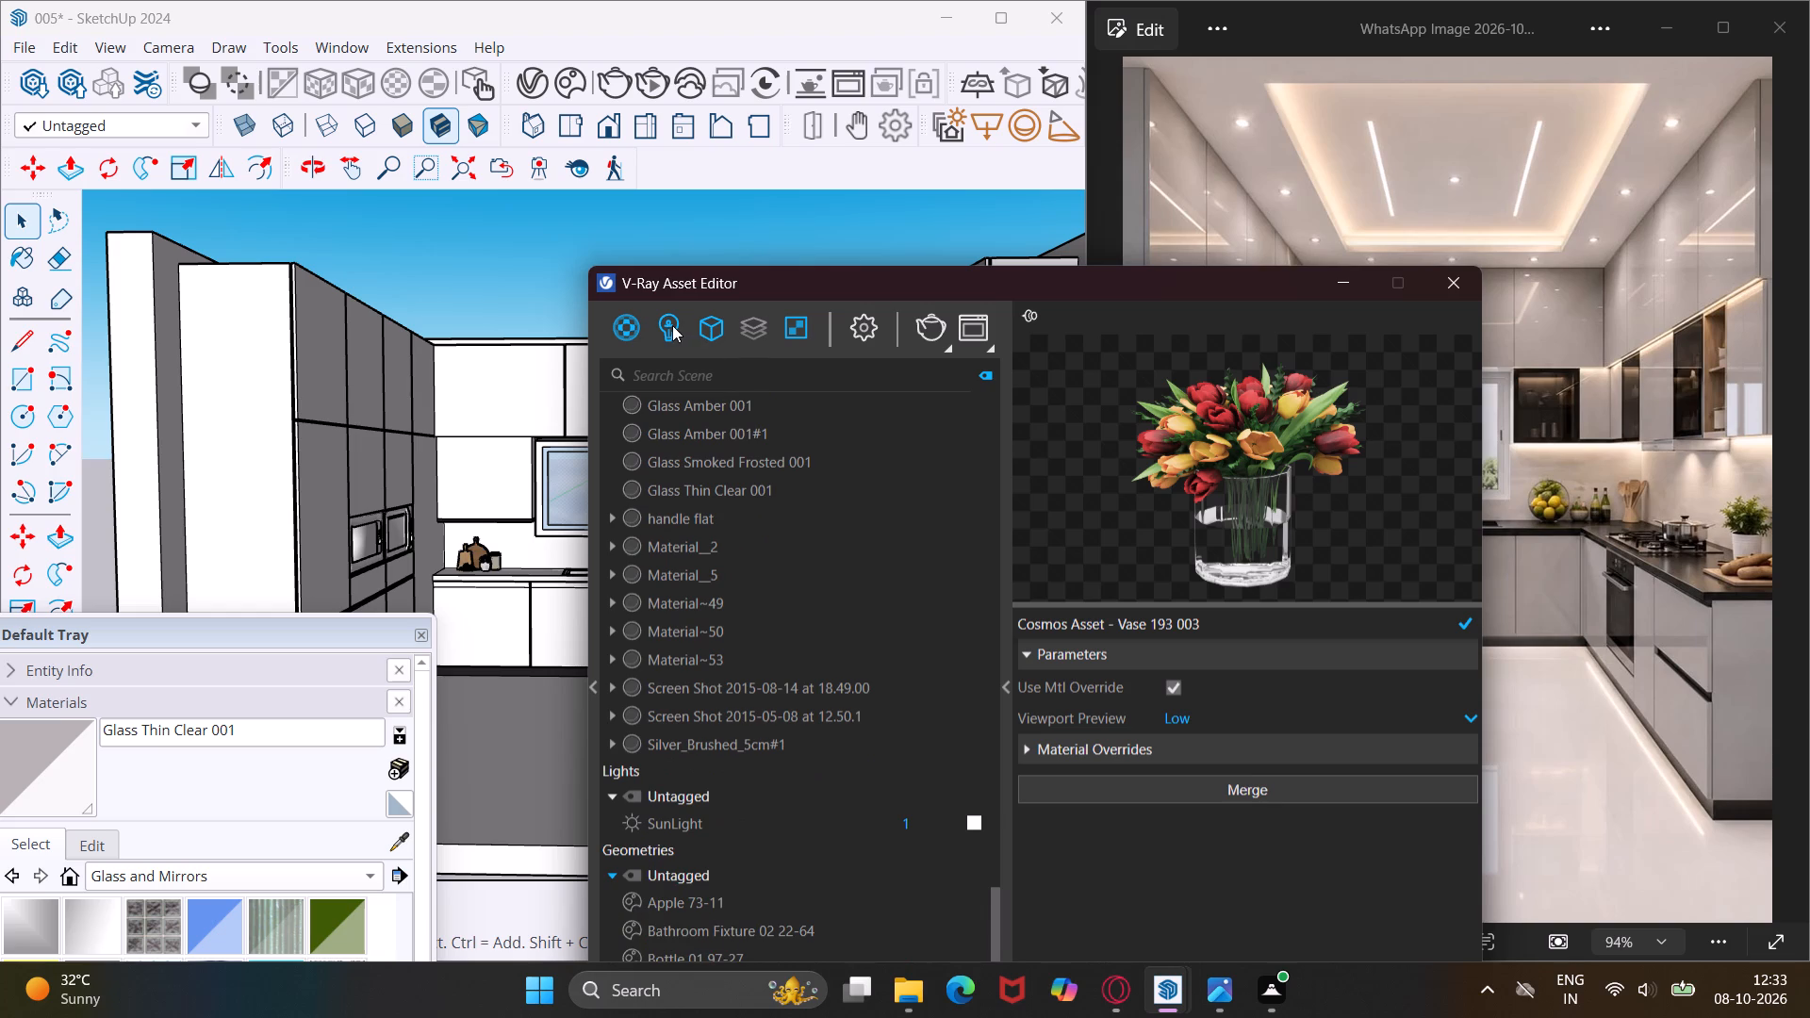
left_click_drag(754, 289, 684, 179)
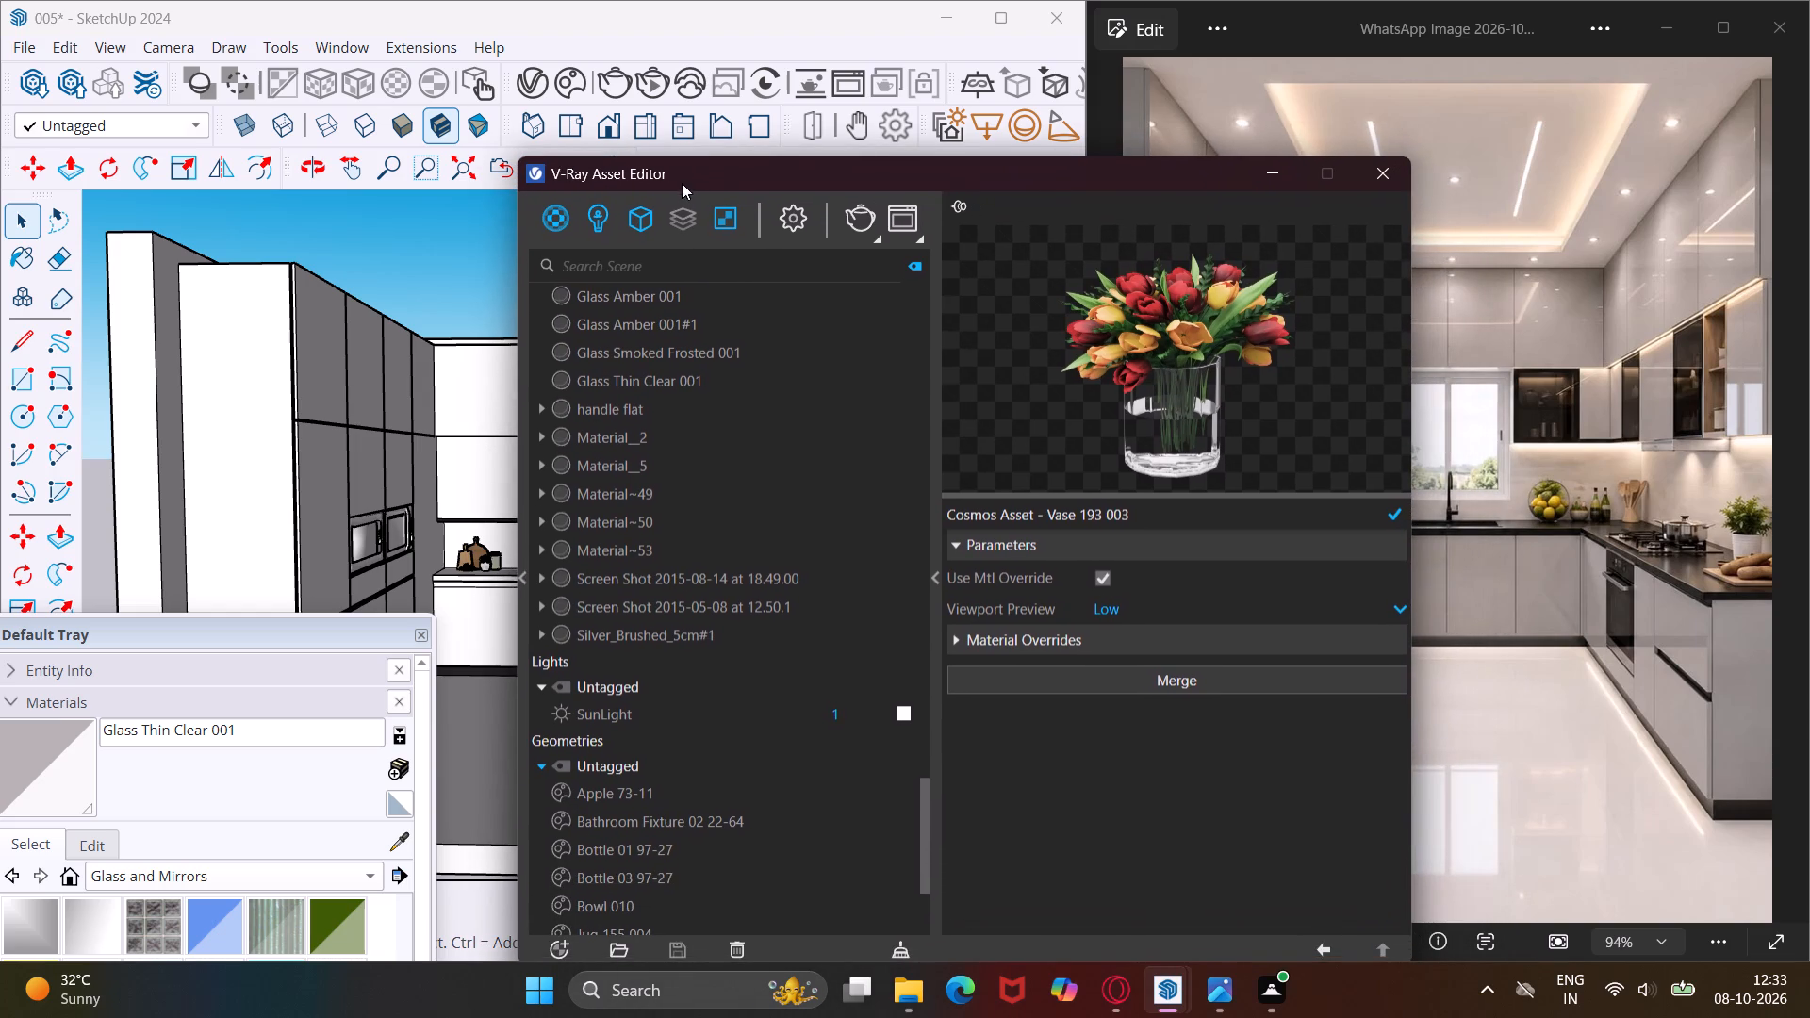
left_click(562, 216)
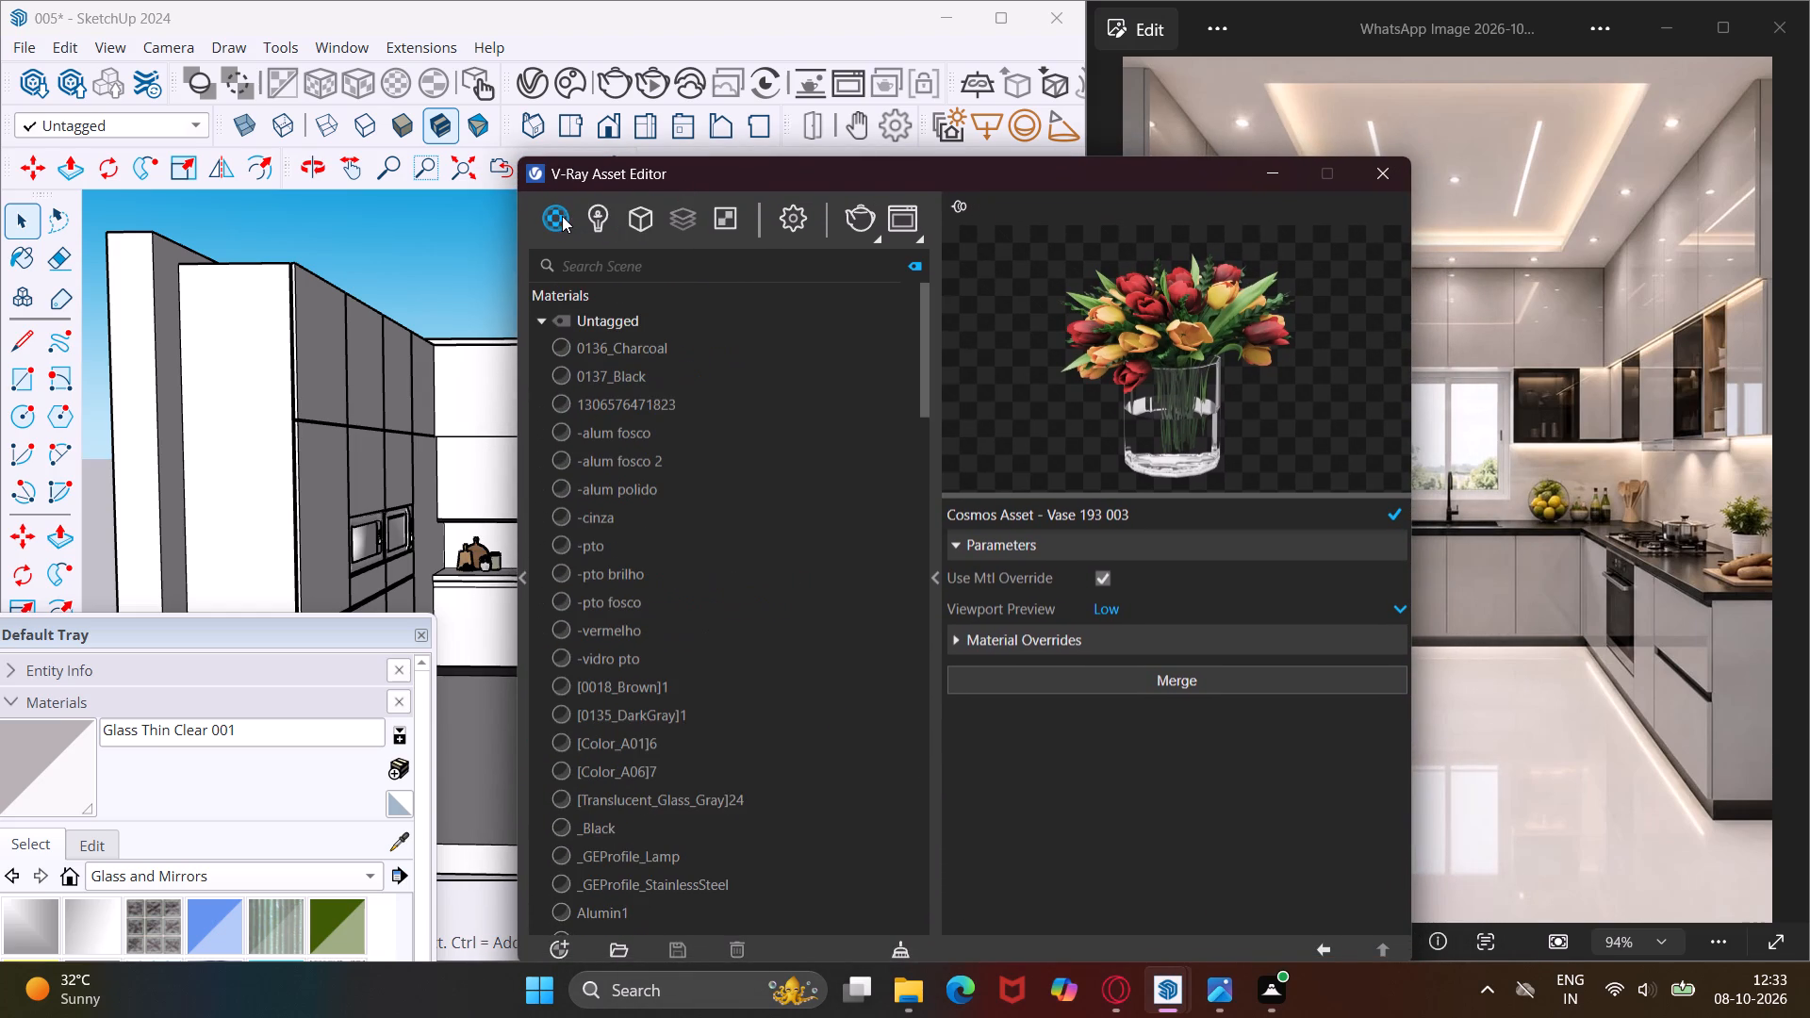
left_click(556, 943)
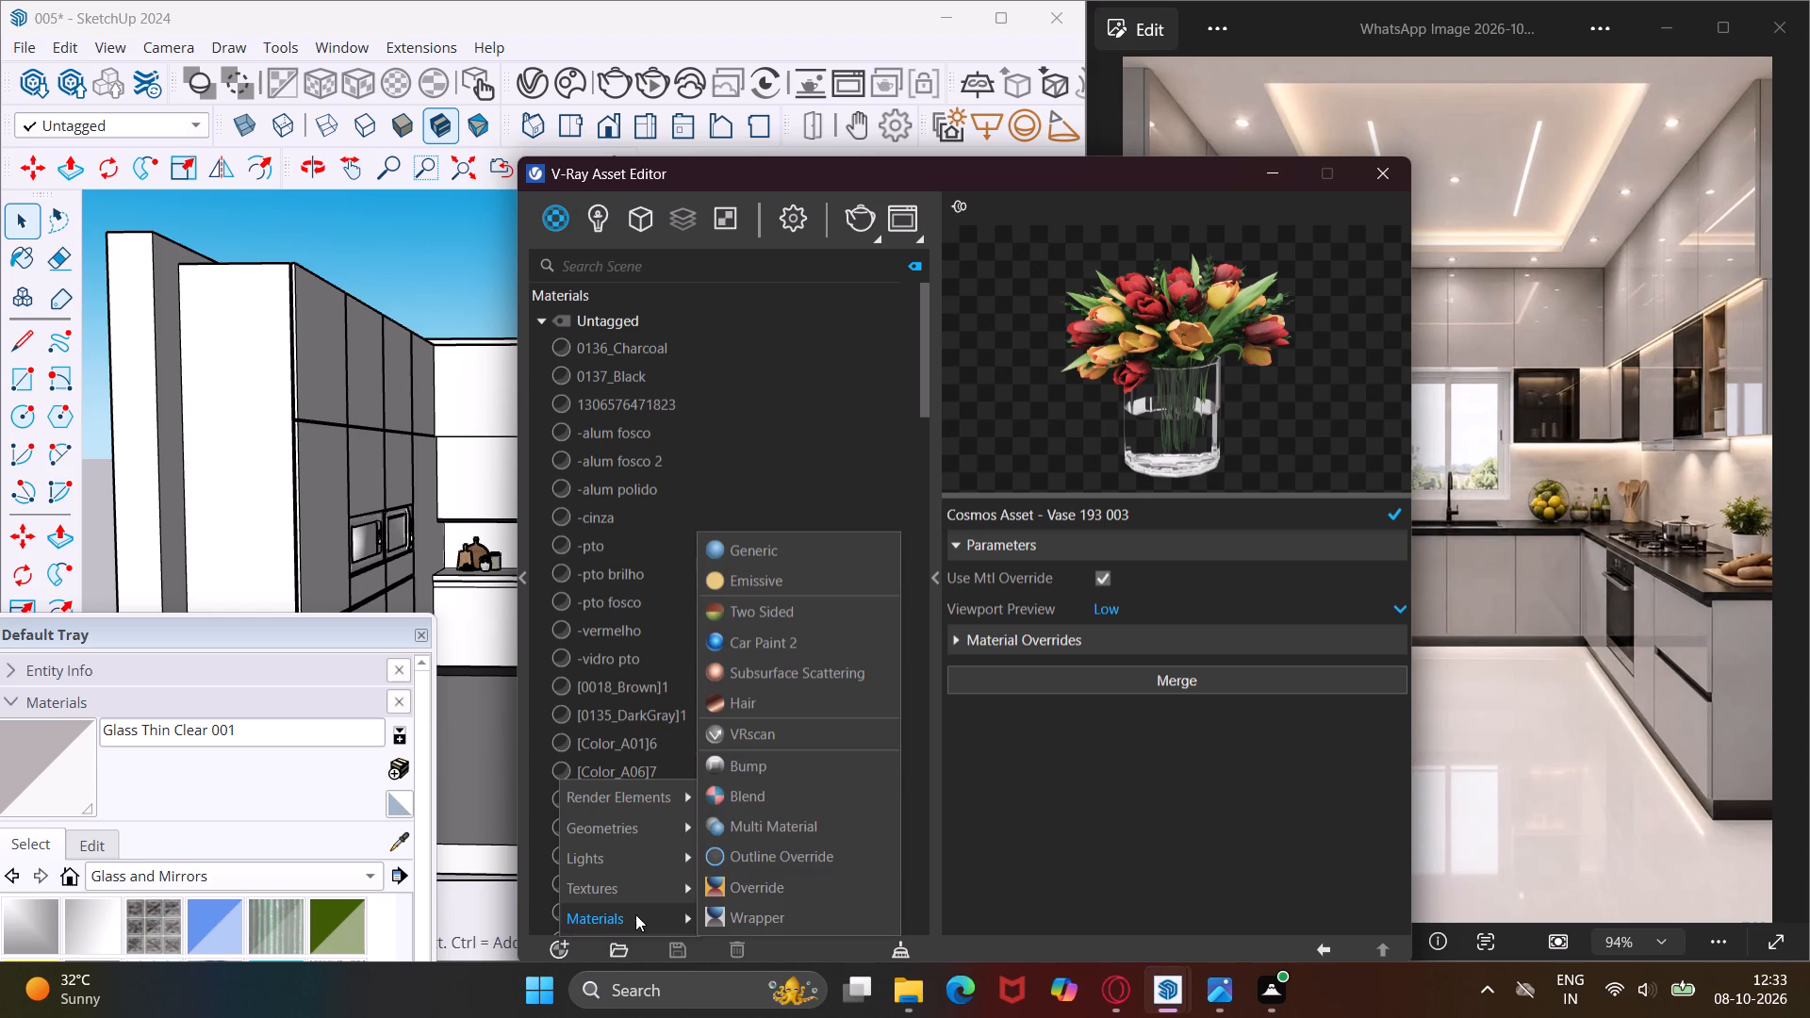
left_click(753, 556)
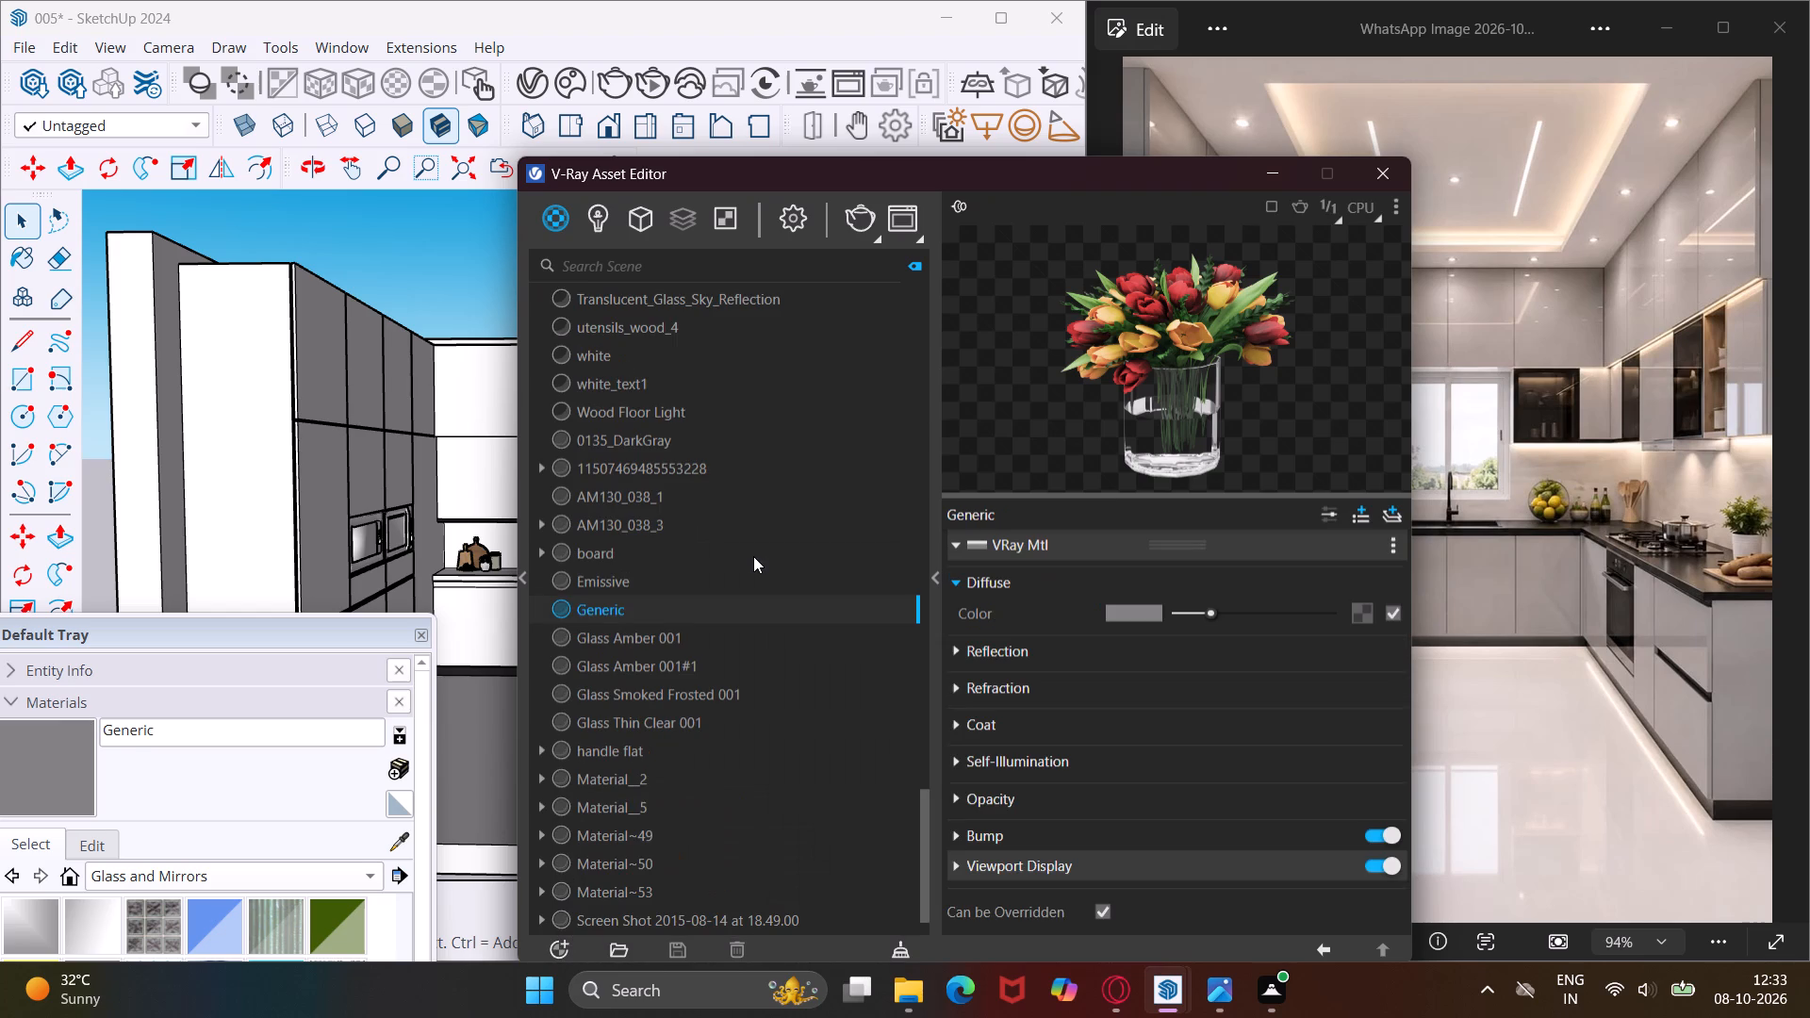
Set the Generic material's diffuse colour to a pale green, about R 0.806, G 0.866, B 0.741.
left_click(1119, 614)
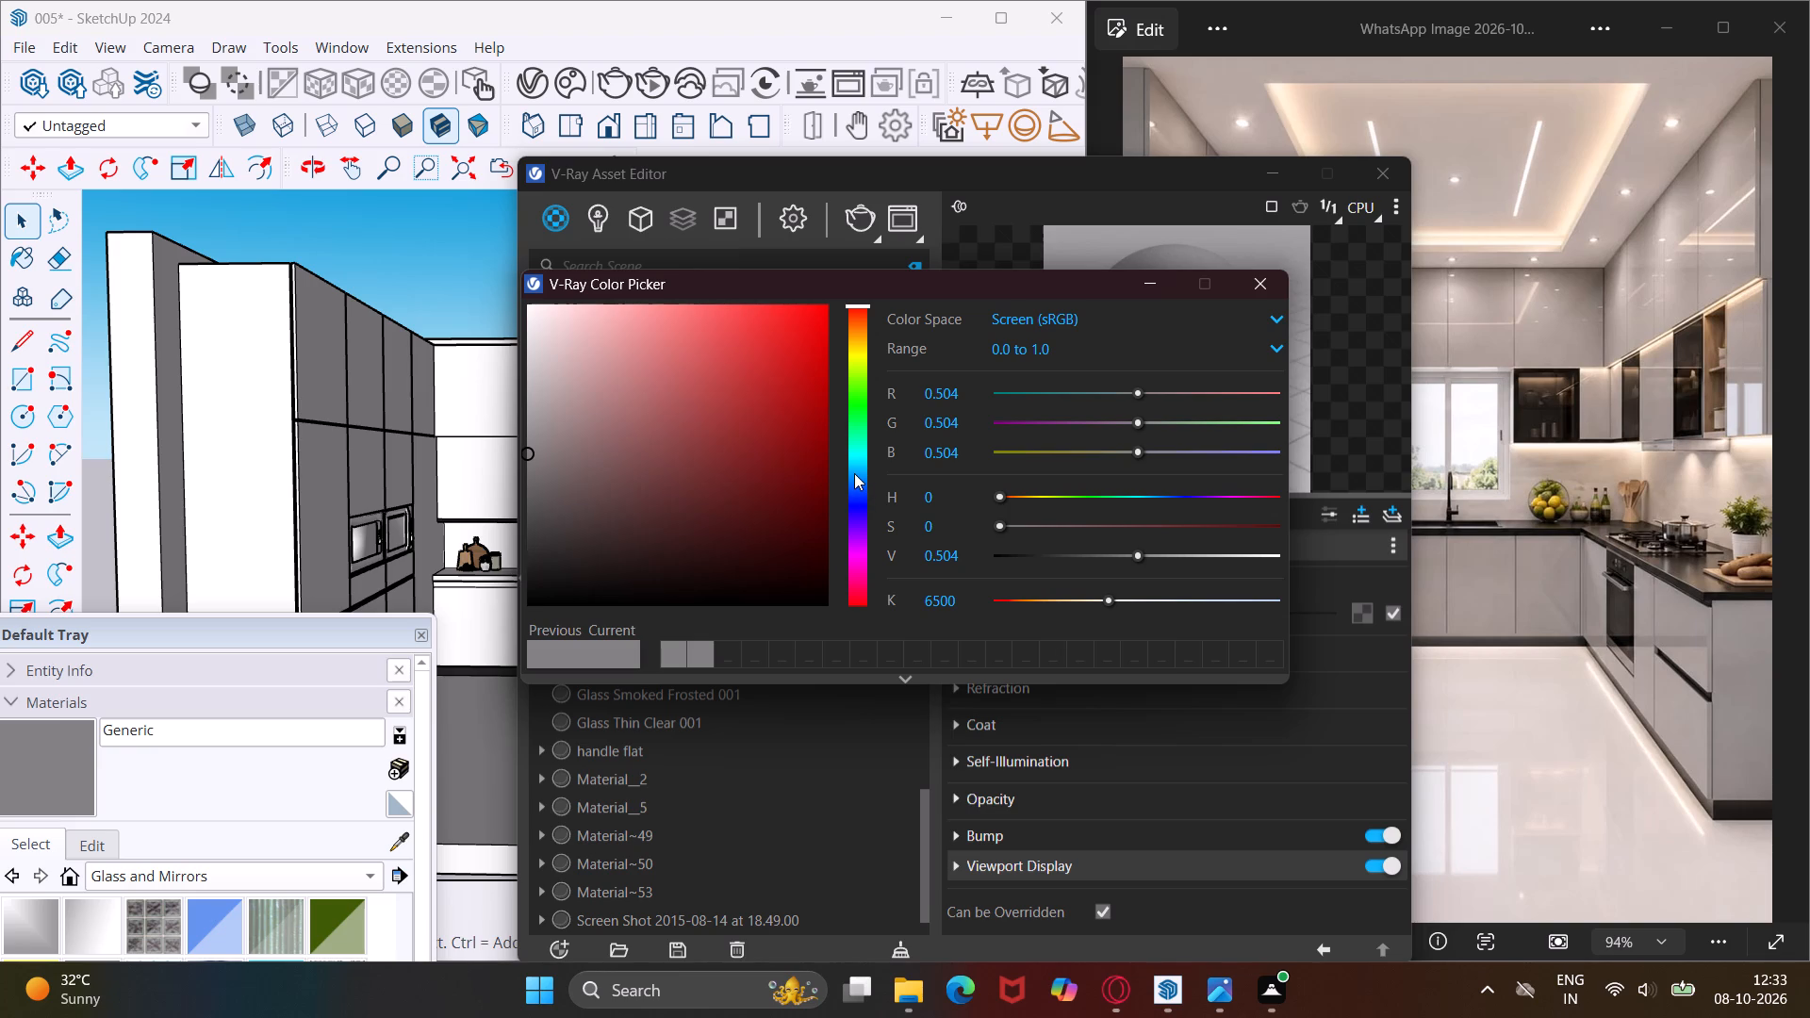
left_click(850, 379)
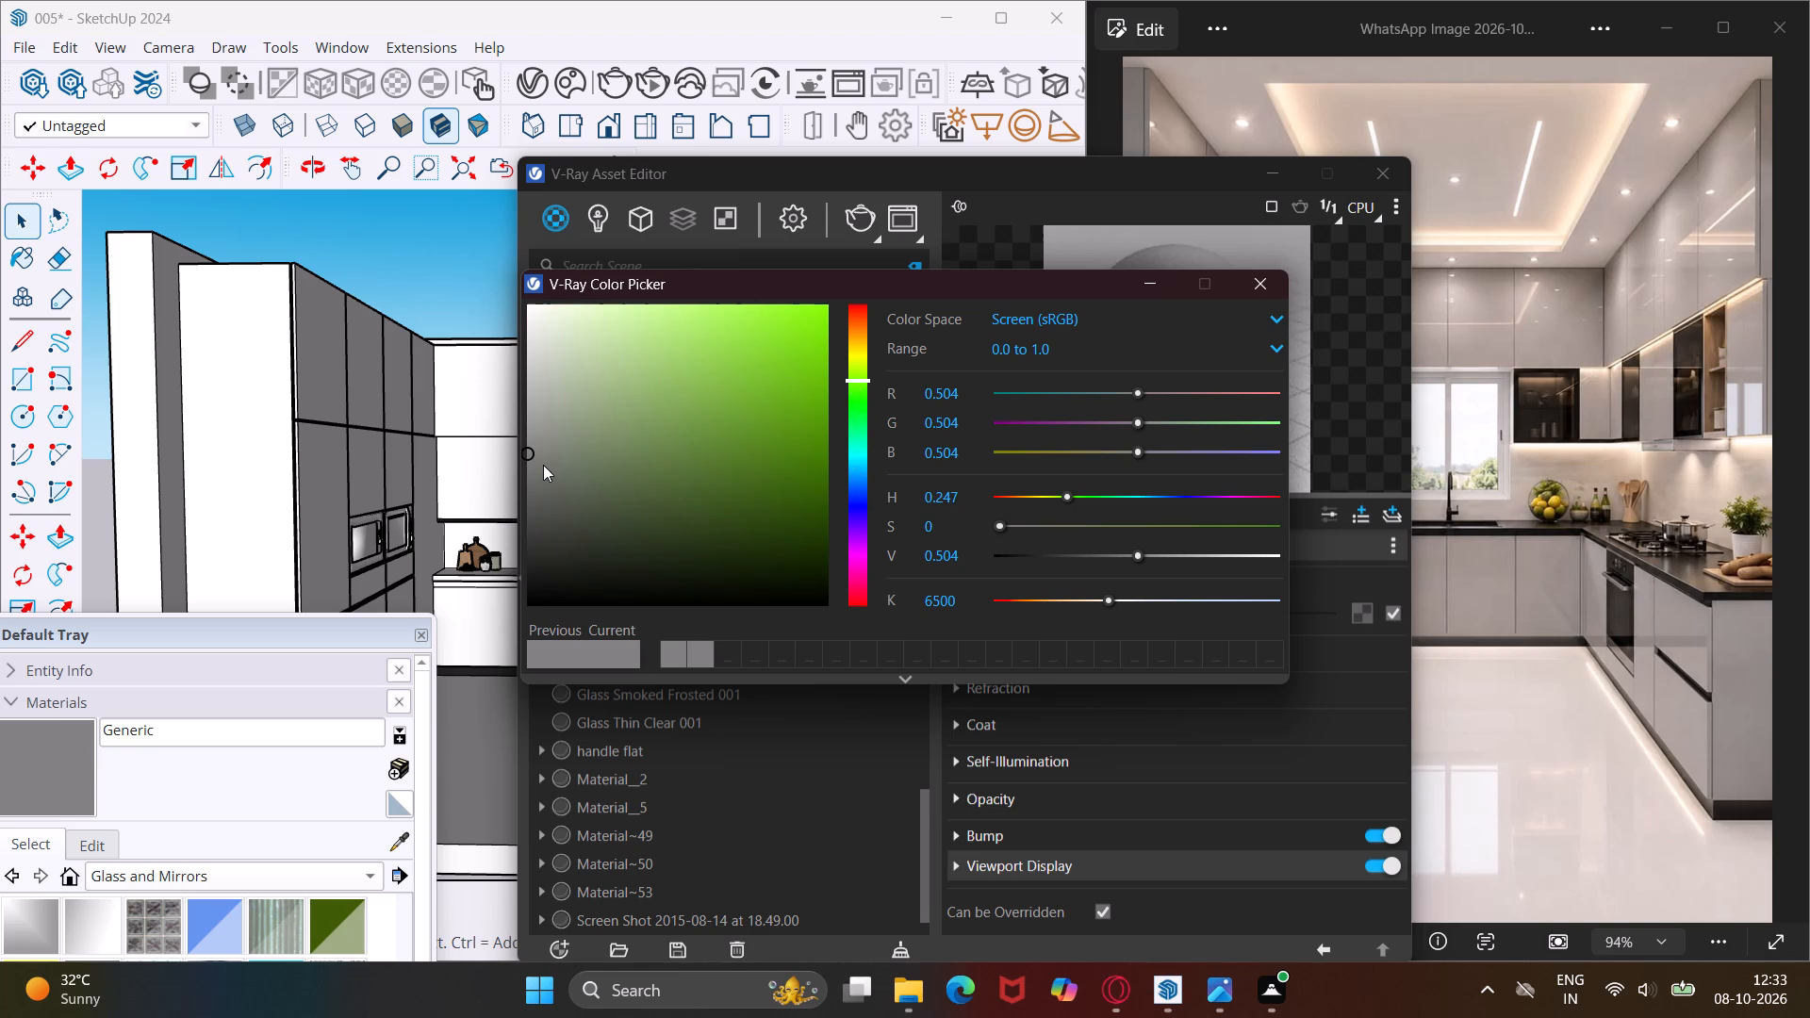
left_click_drag(534, 450, 563, 480)
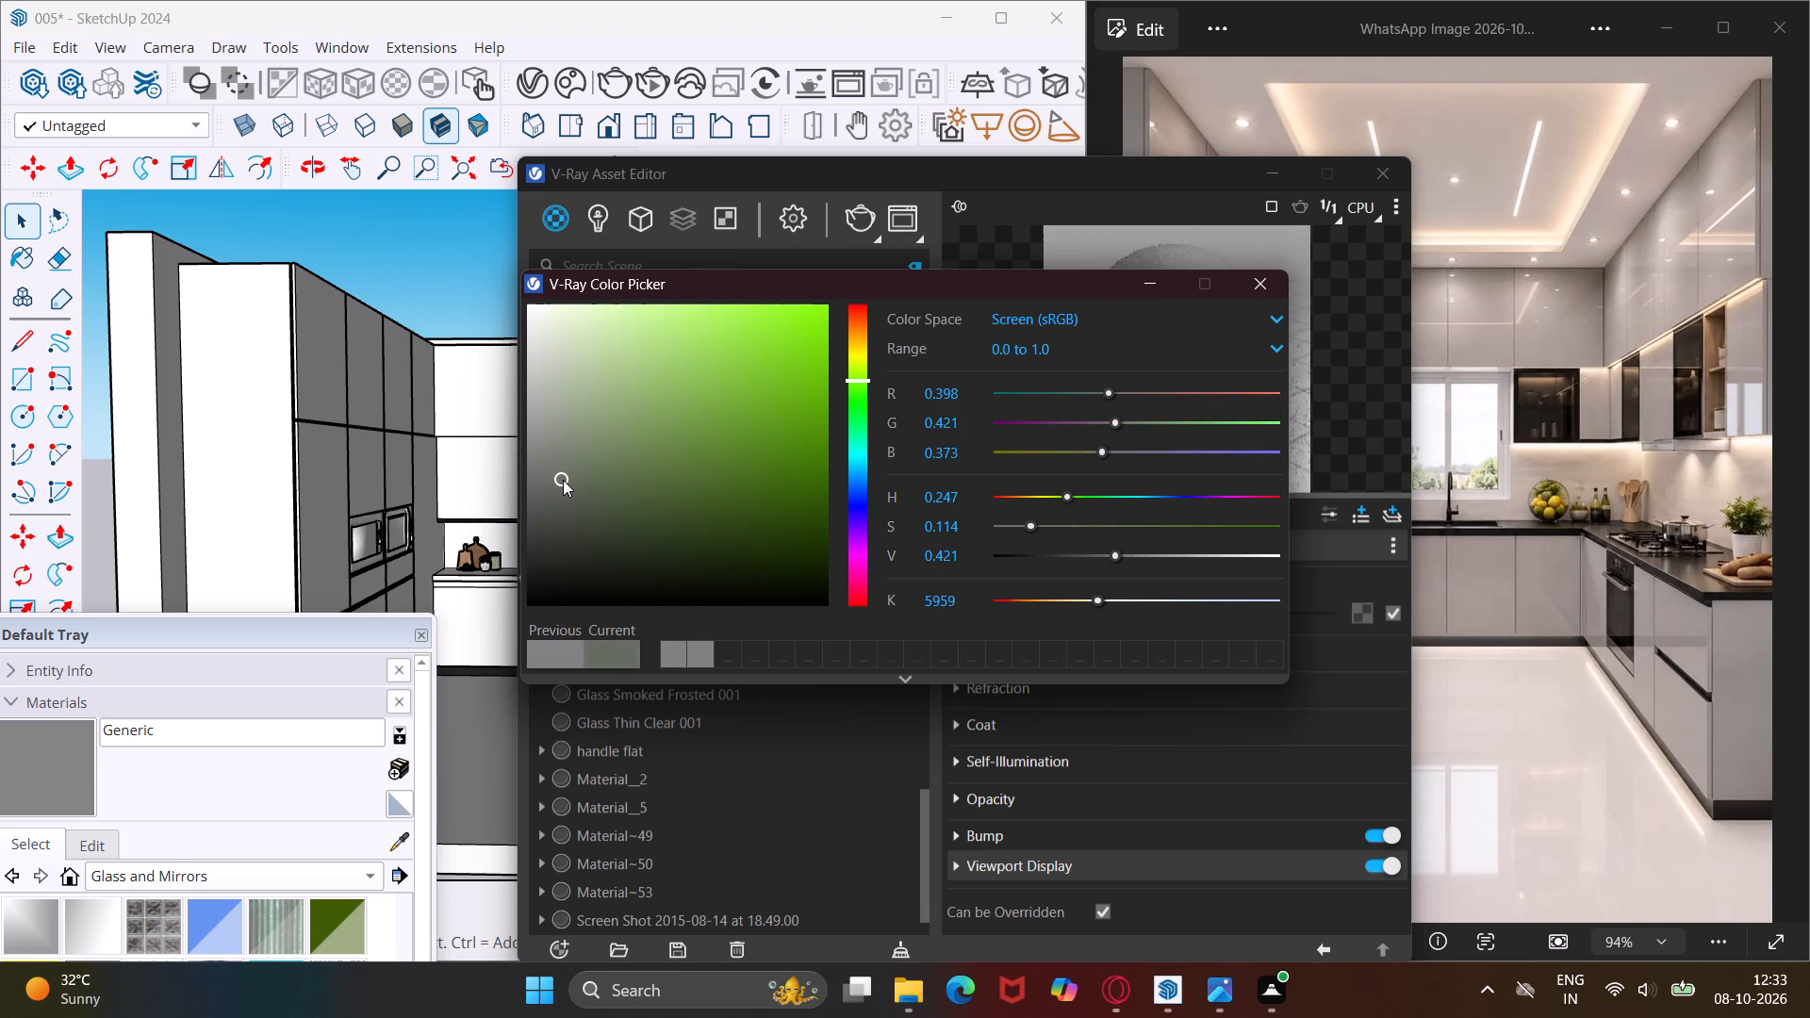
left_click_drag(563, 480, 574, 491)
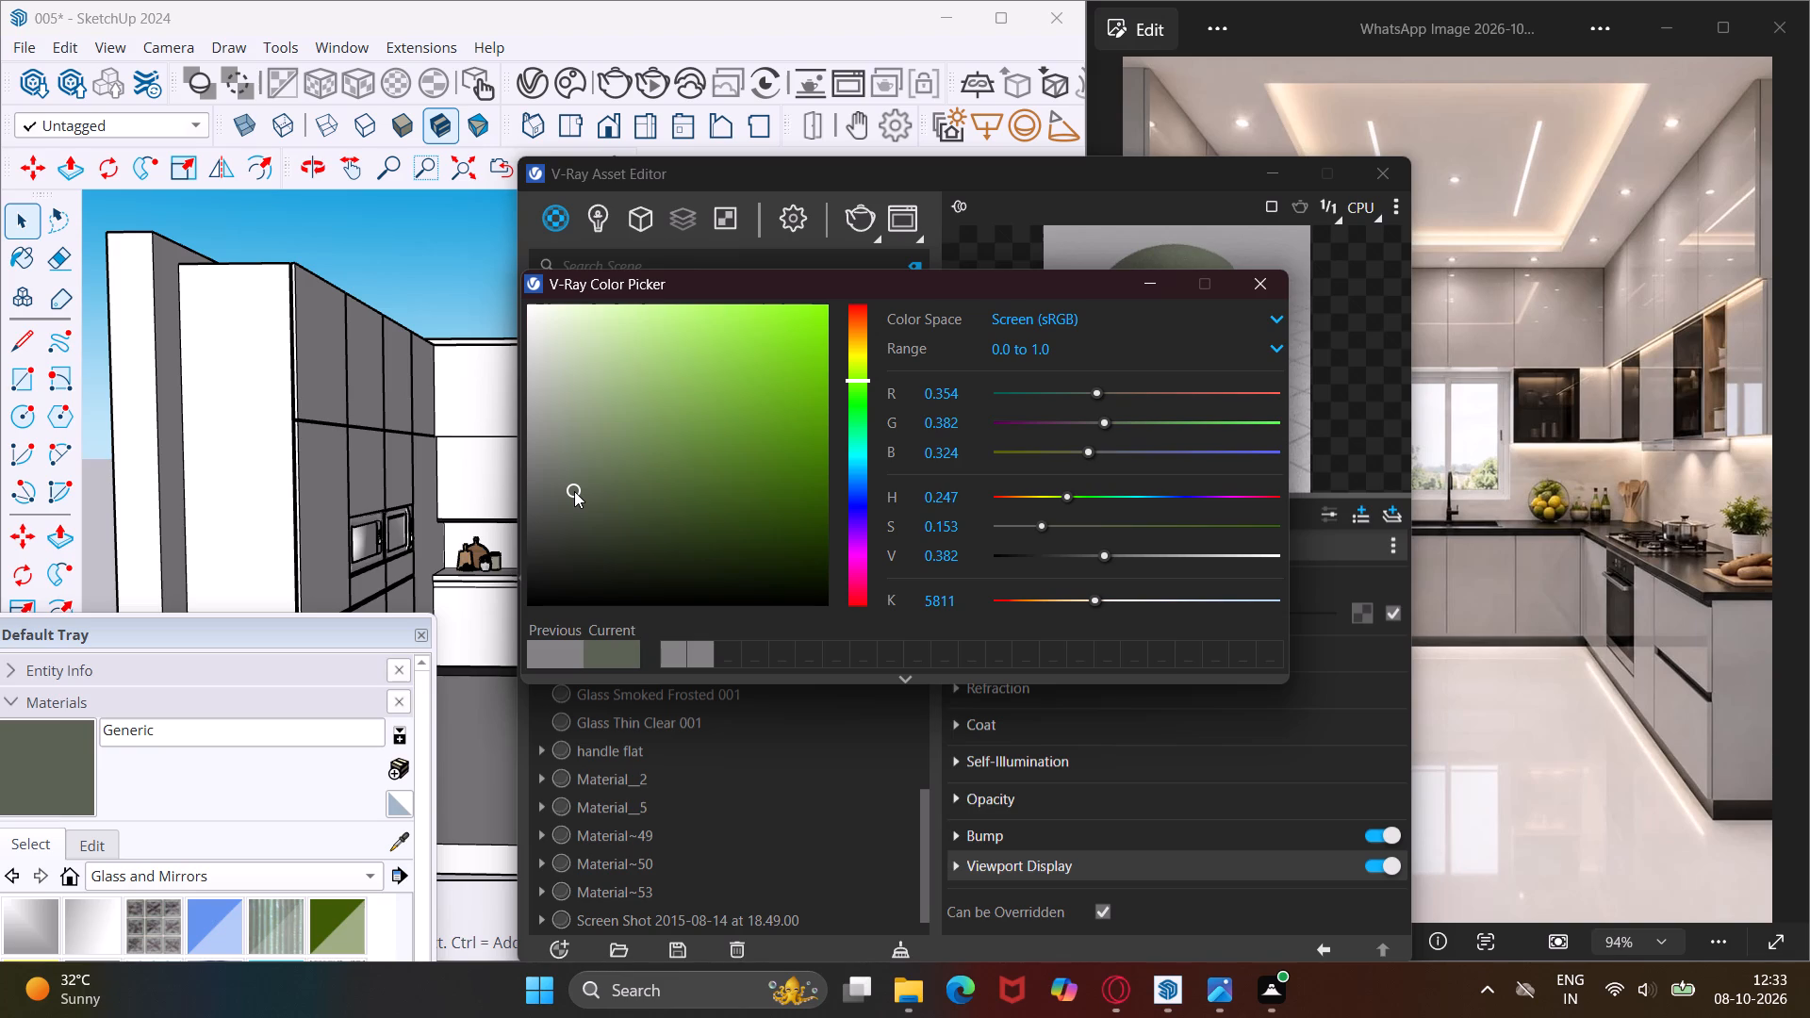
left_click(571, 345)
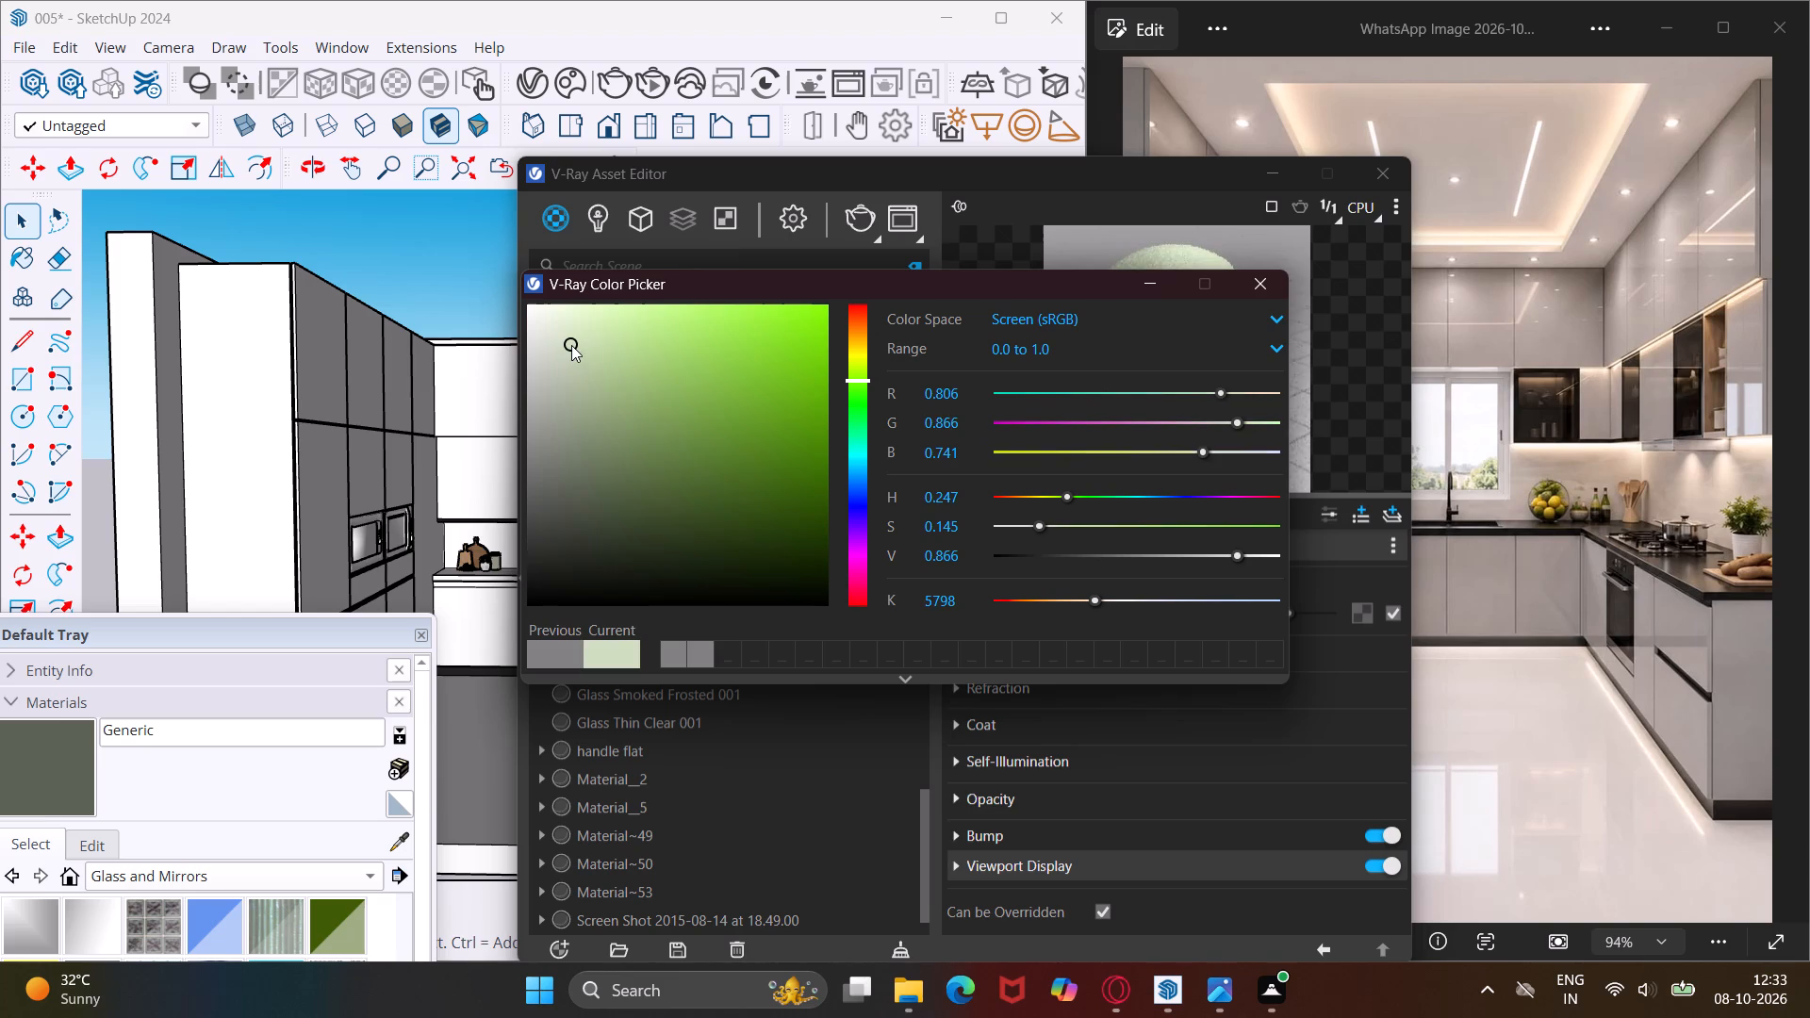
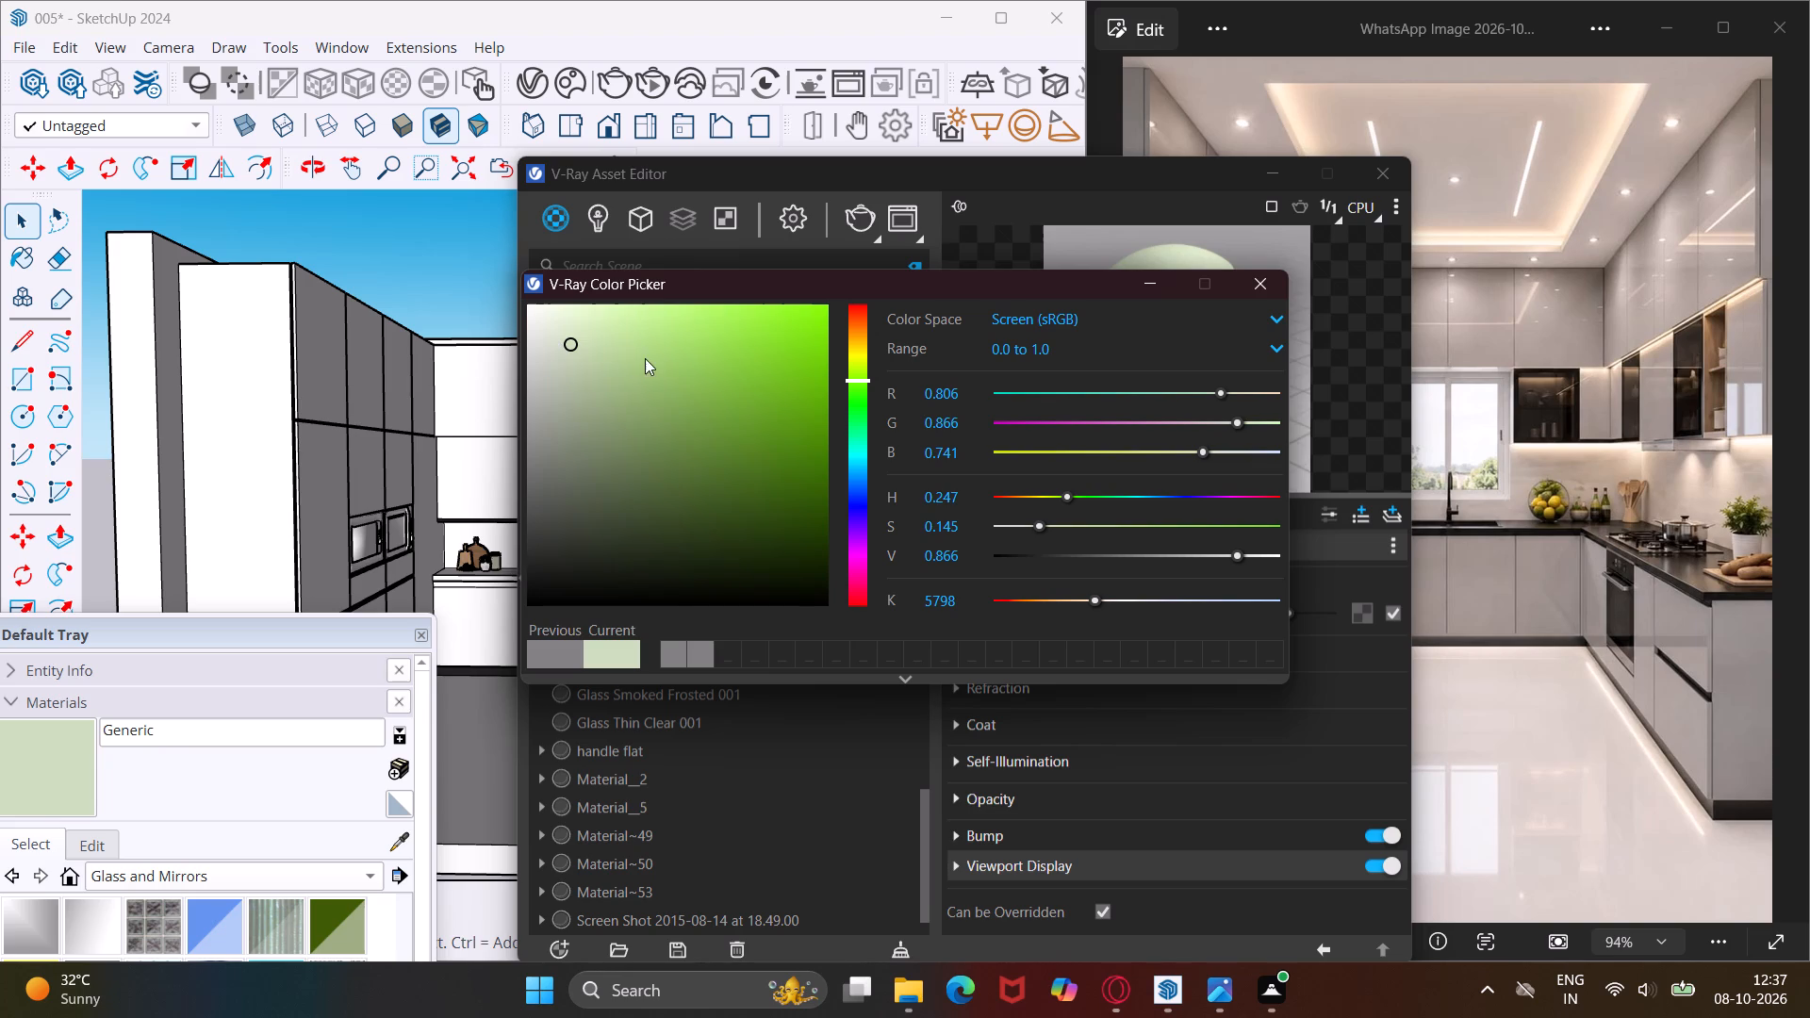
Refine the Generic material's diffuse colour to a muted pale green, about R 0.789, G 0.843, B 0.73.
left_click(568, 320)
left_click(566, 363)
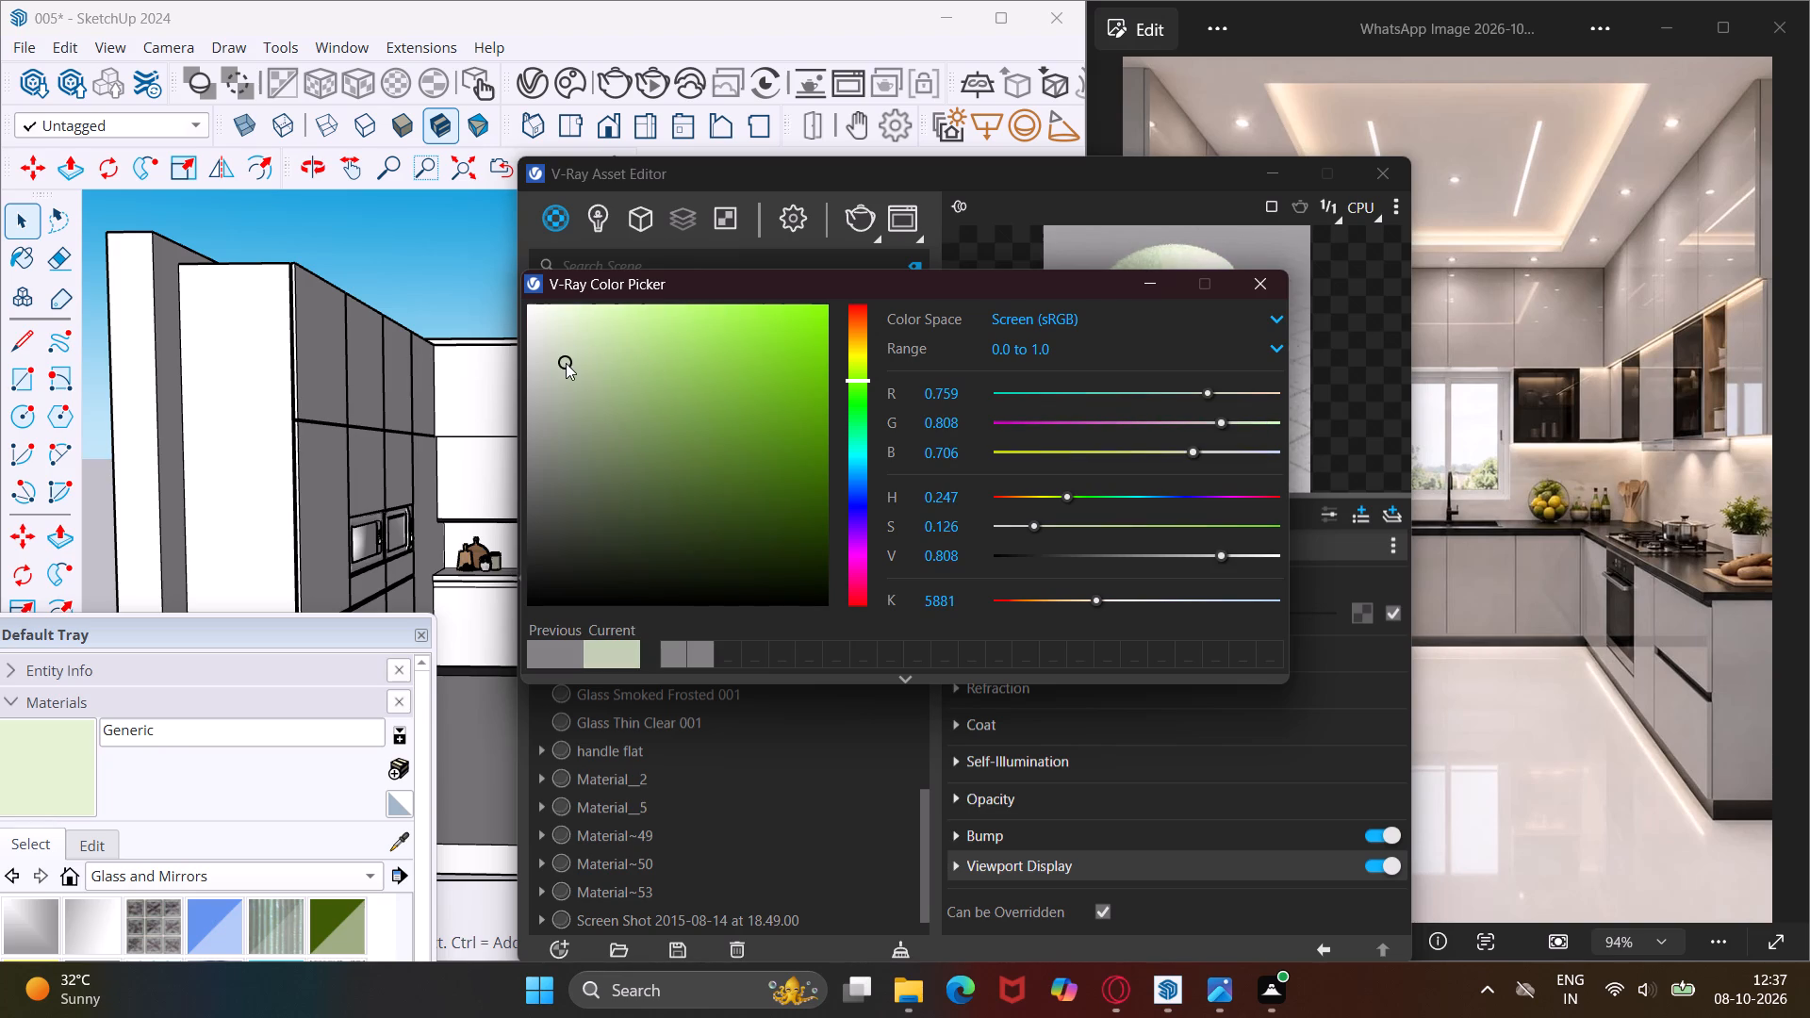
left_click(596, 390)
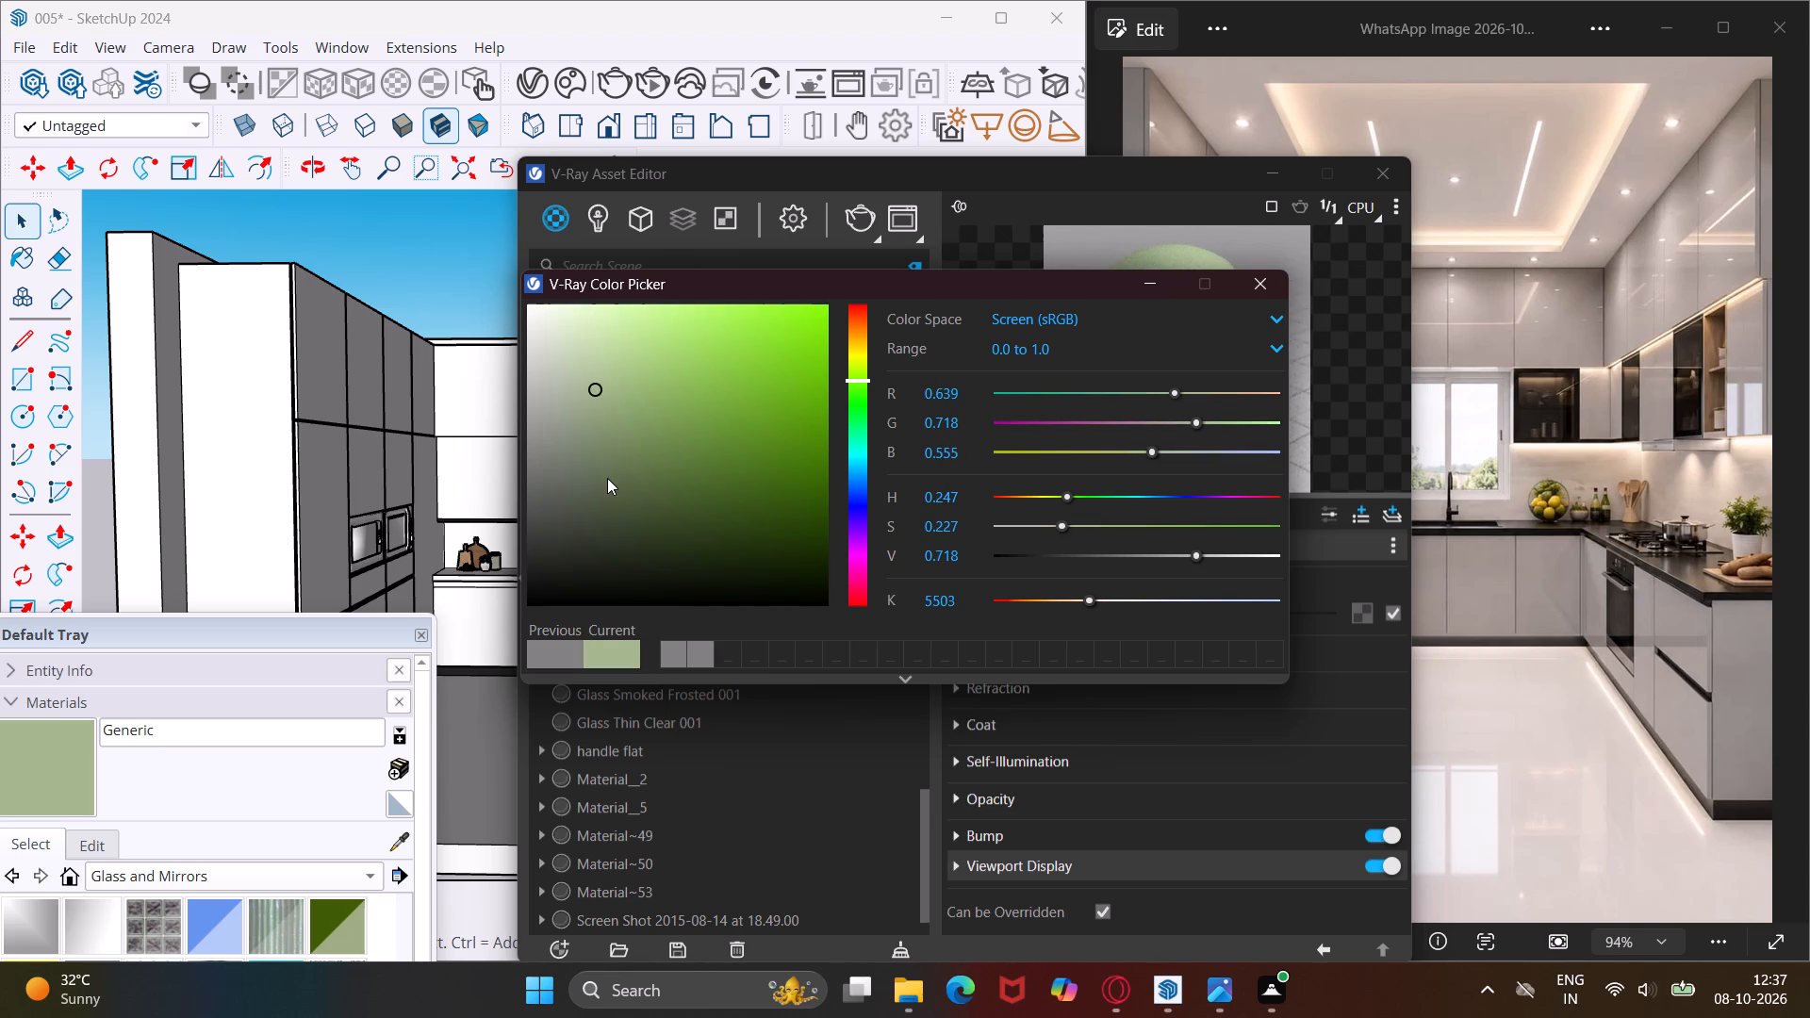
left_click(607, 478)
left_click(589, 432)
left_click(567, 379)
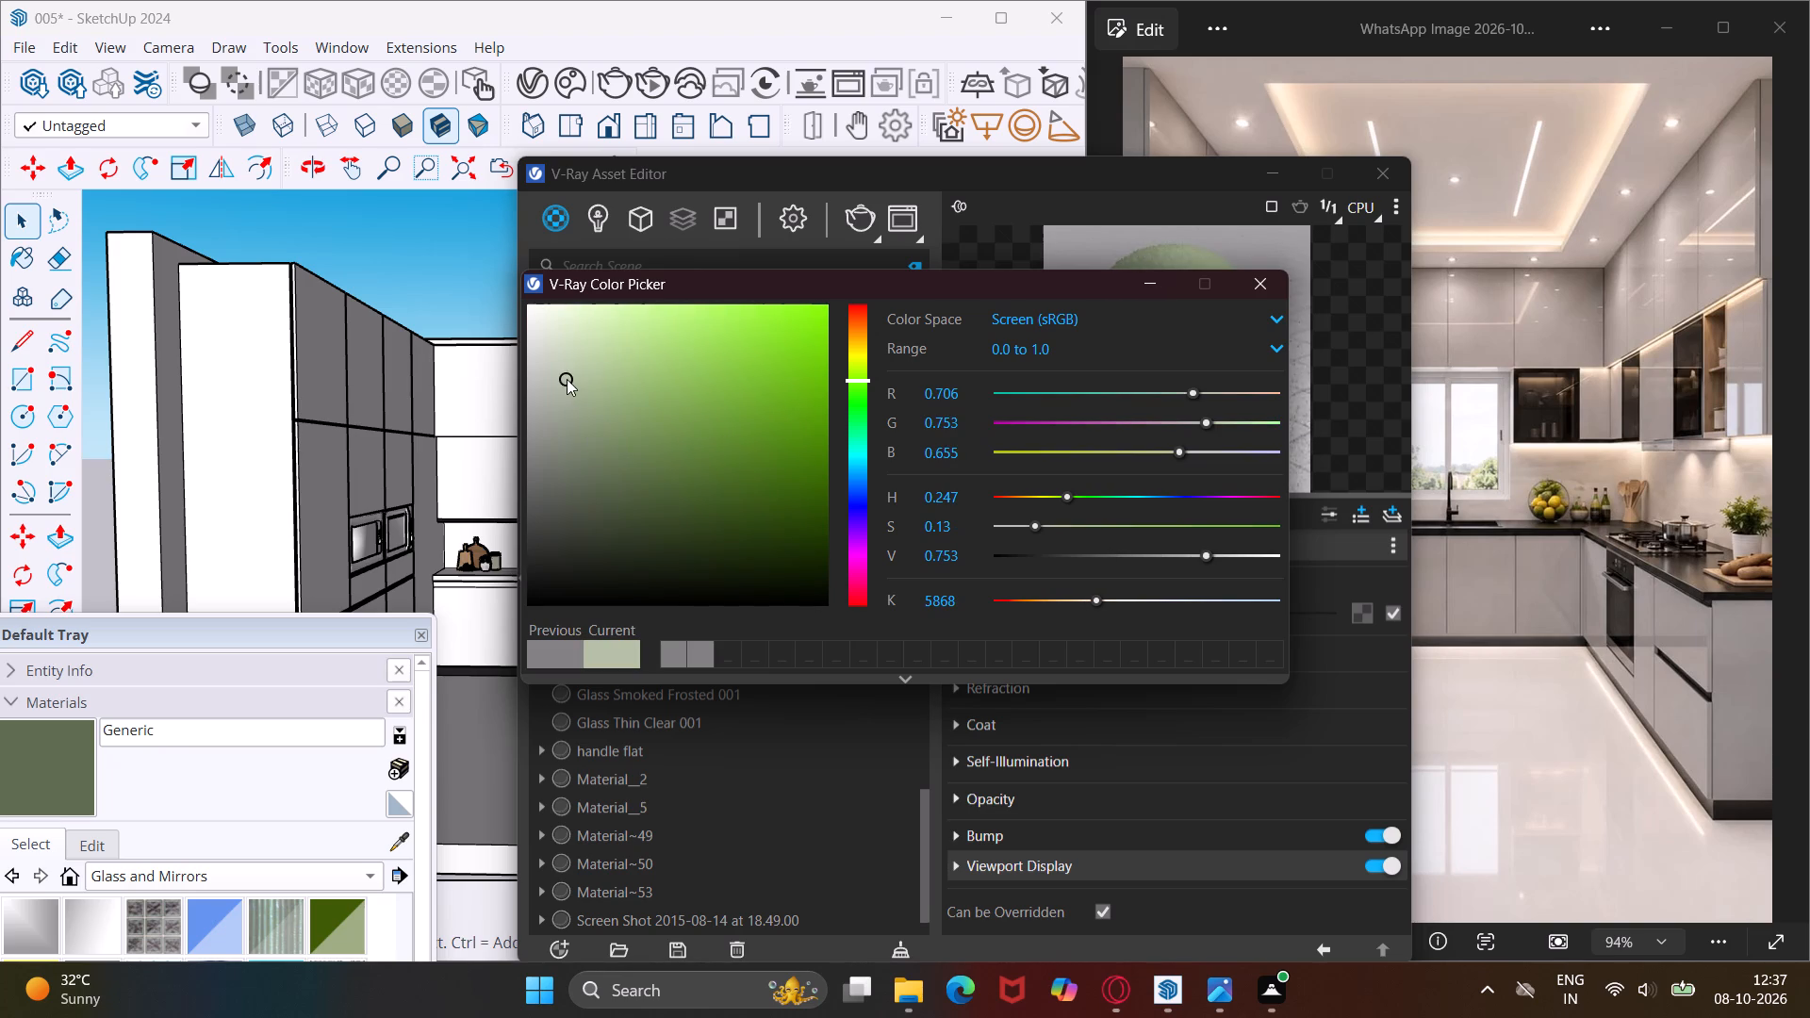
left_click(563, 354)
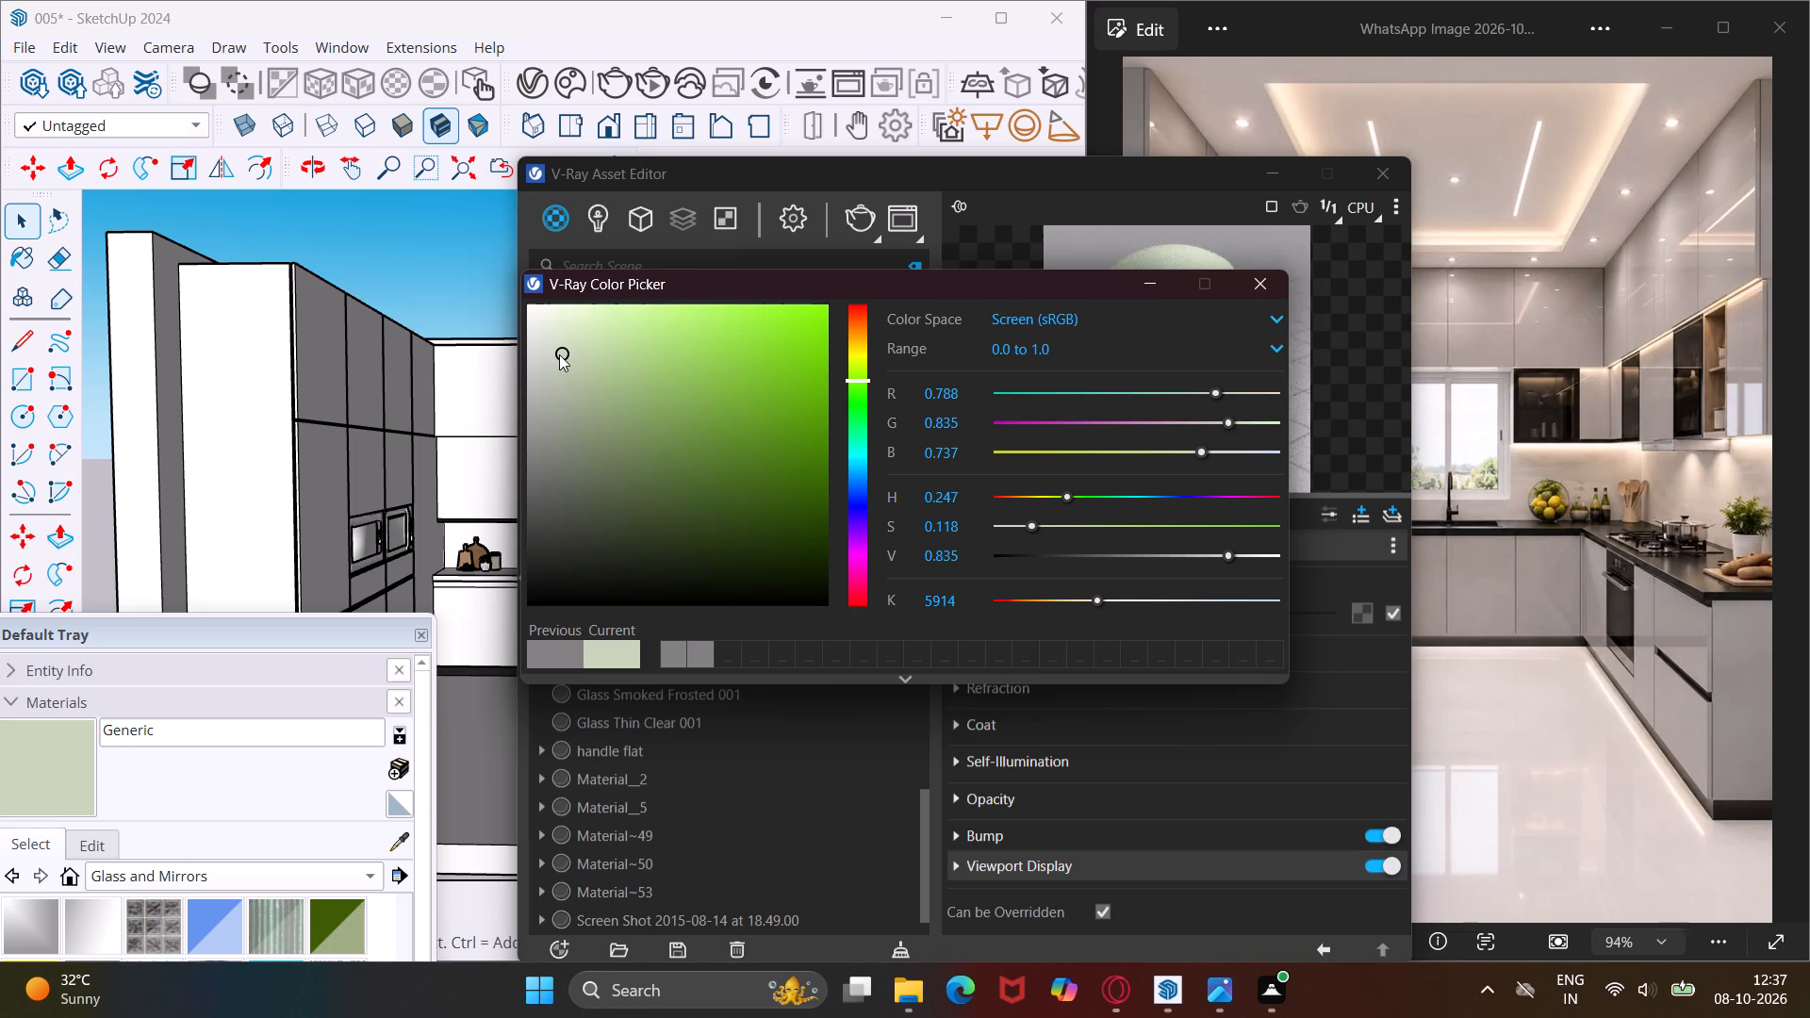
left_click(564, 360)
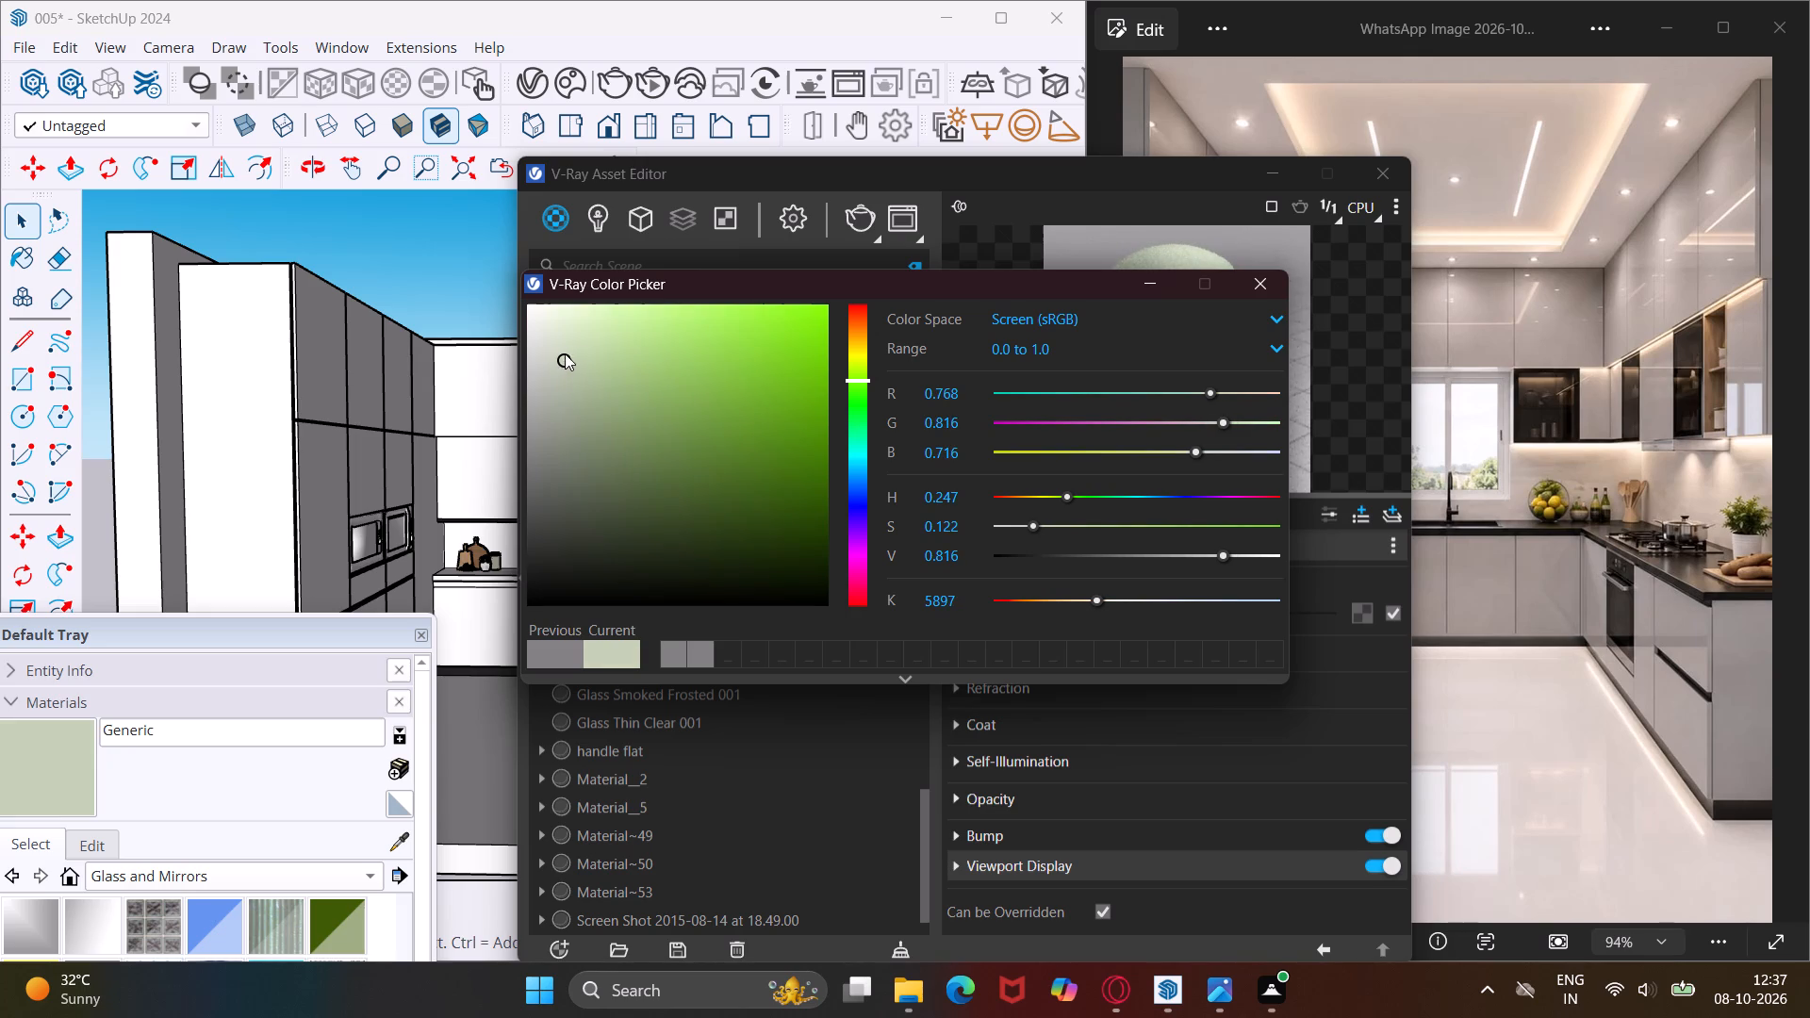
left_click(566, 341)
left_click(568, 353)
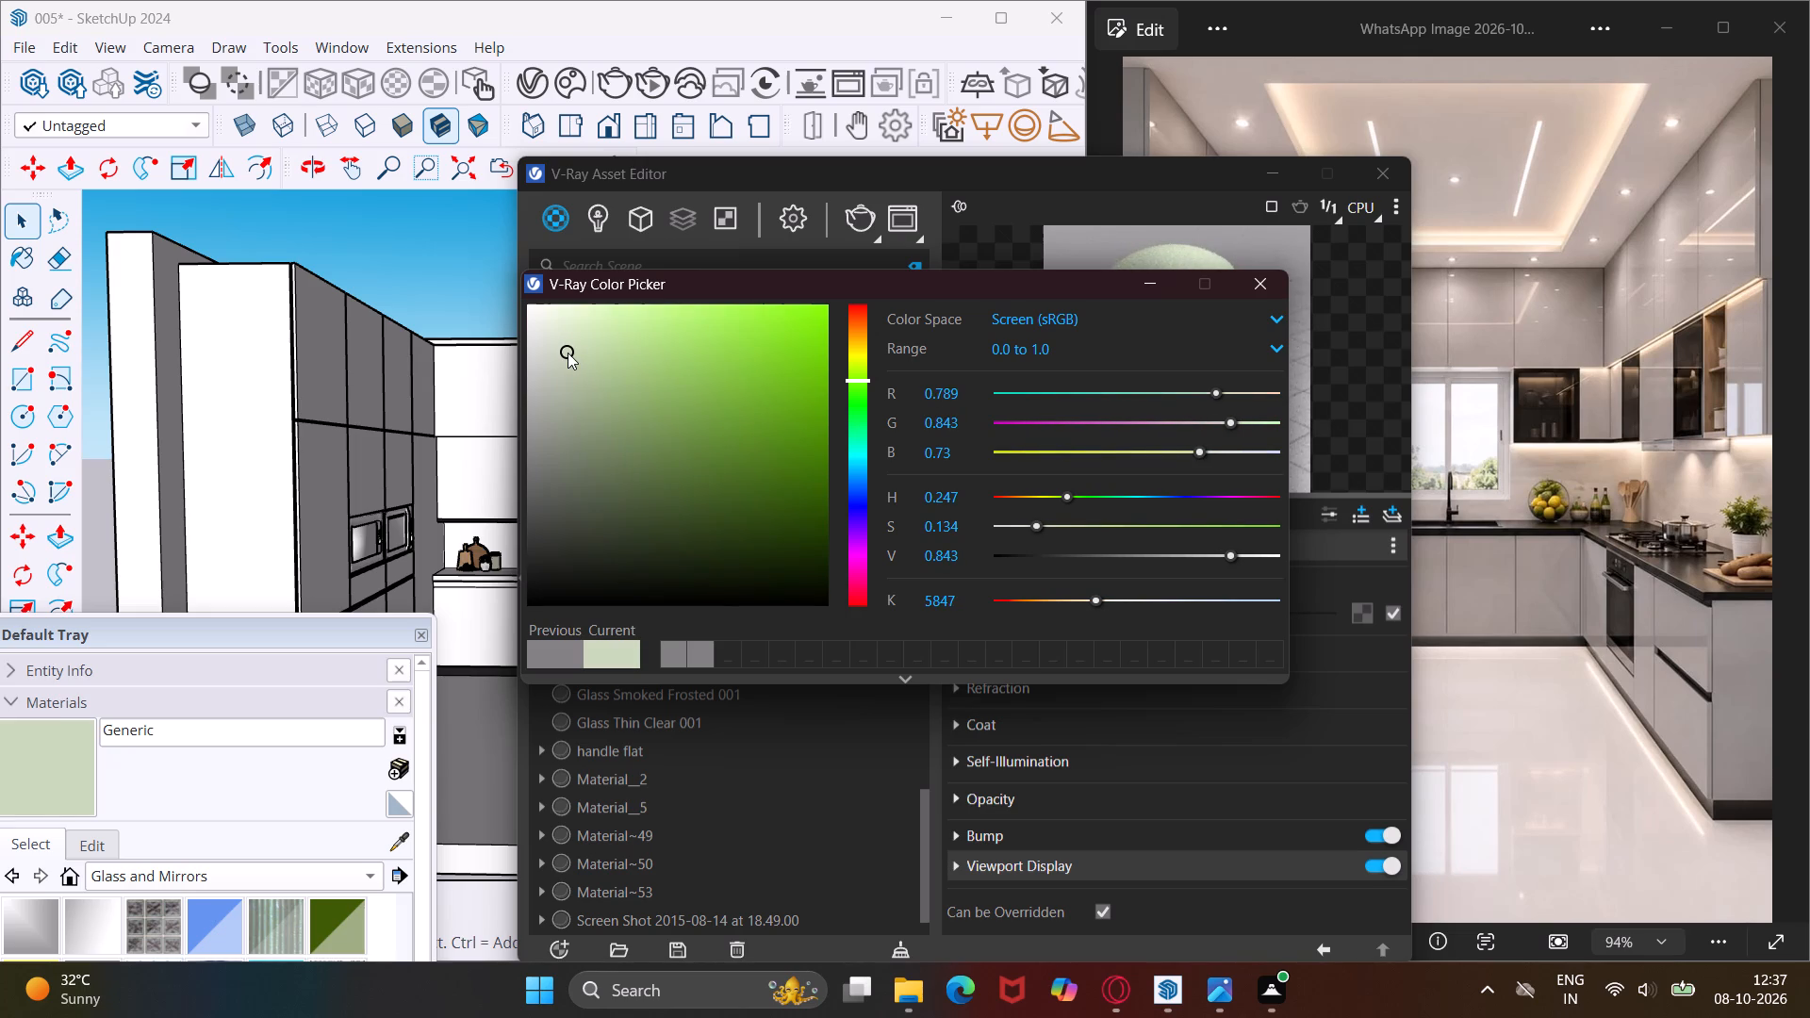
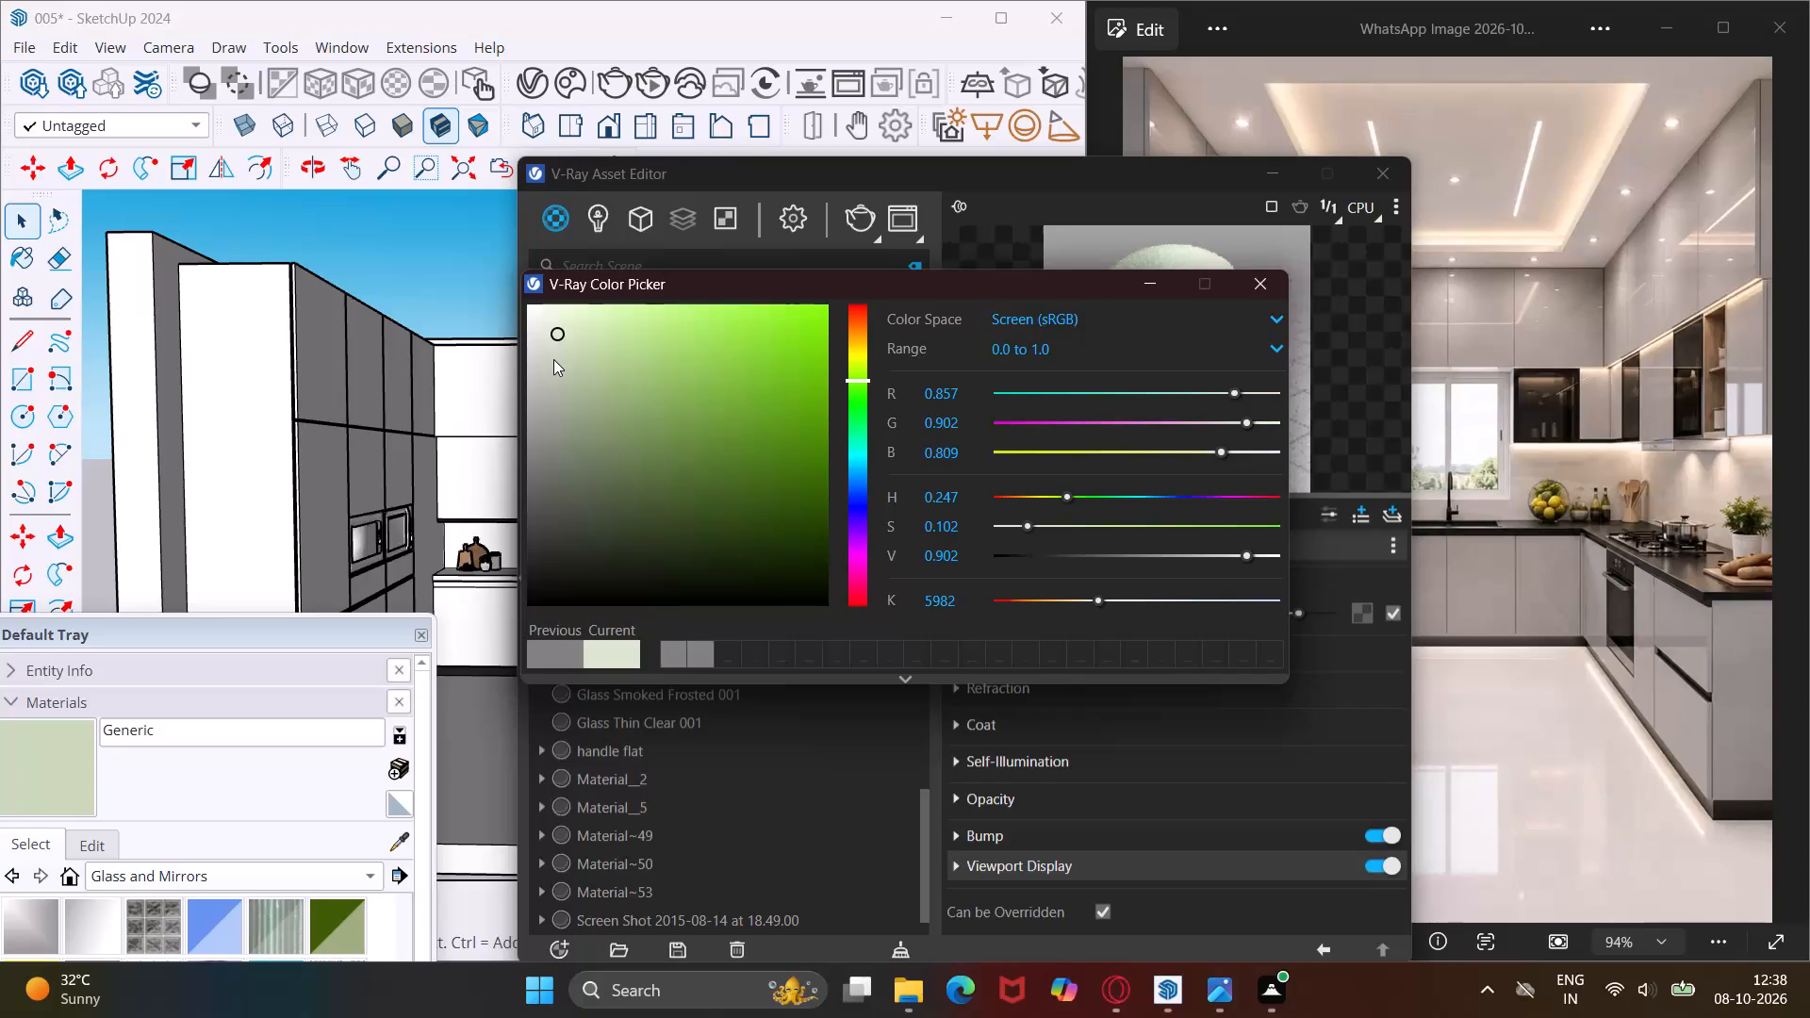
Darken the Generic material's diffuse colour to a greyish green, about R 0.634, G 0.663, B 0.603.
left_click(553, 359)
left_click(568, 381)
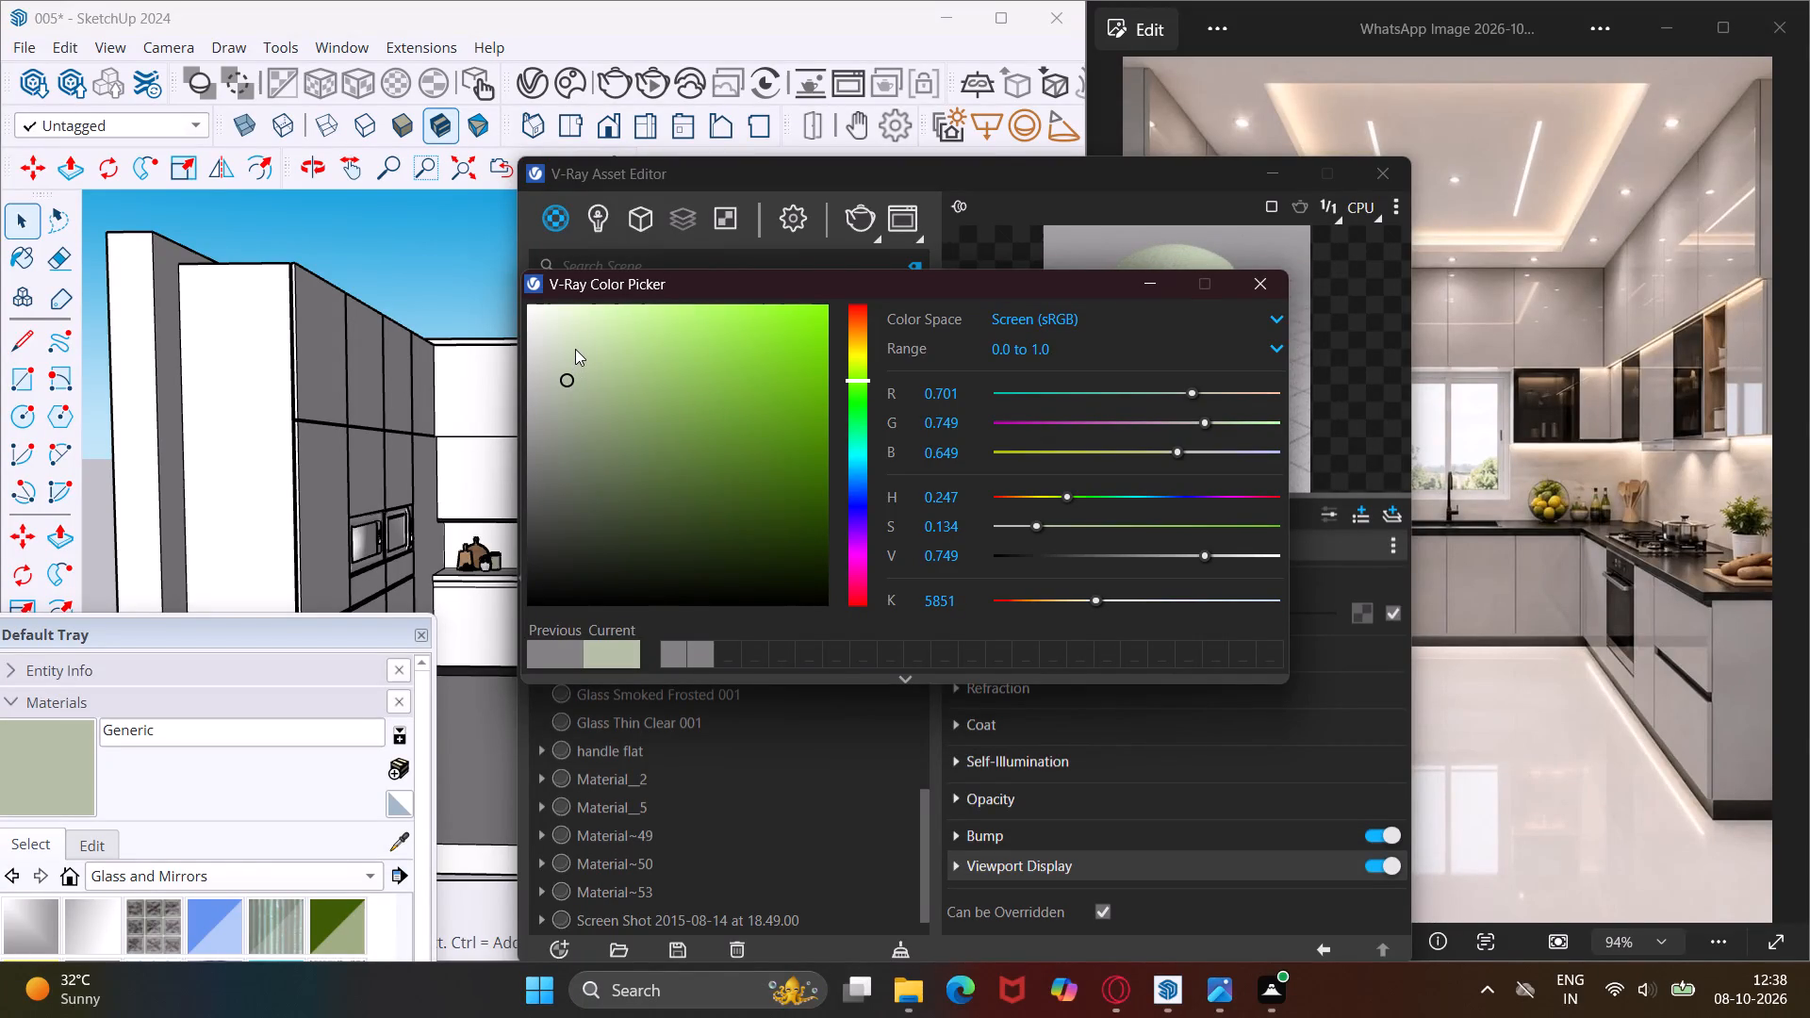
left_click(575, 350)
left_click(568, 370)
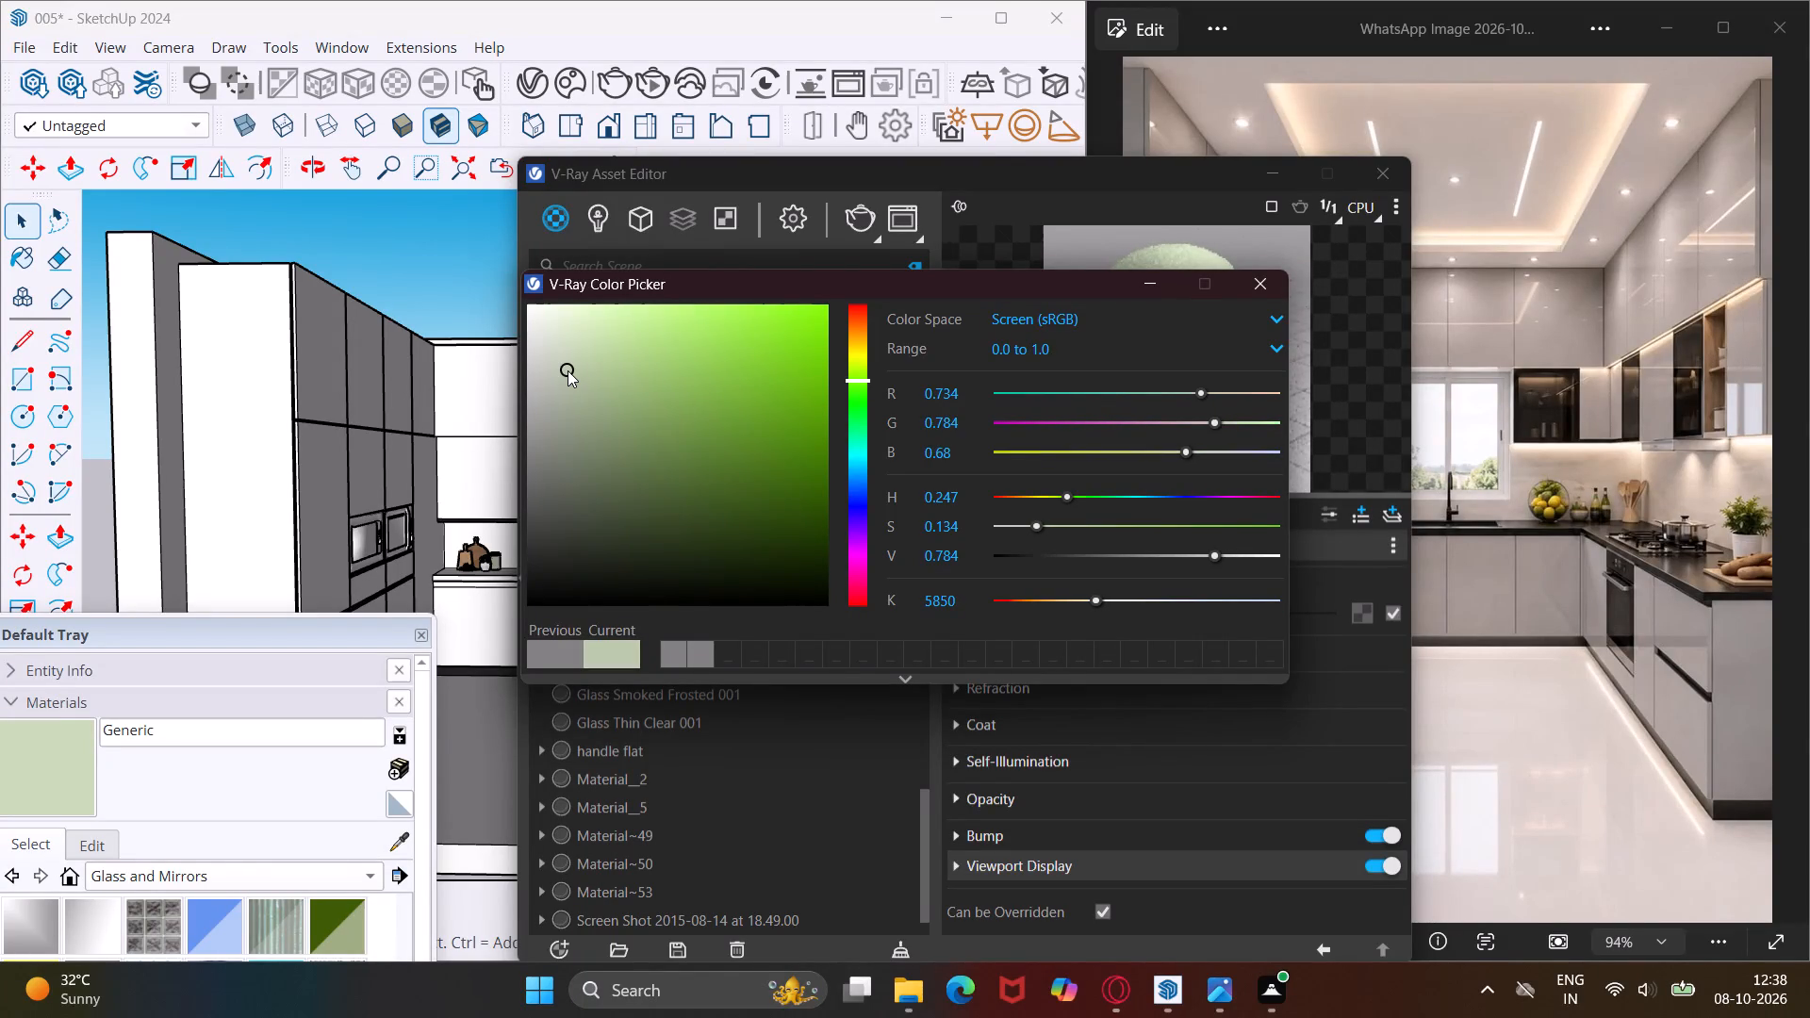
left_click(554, 406)
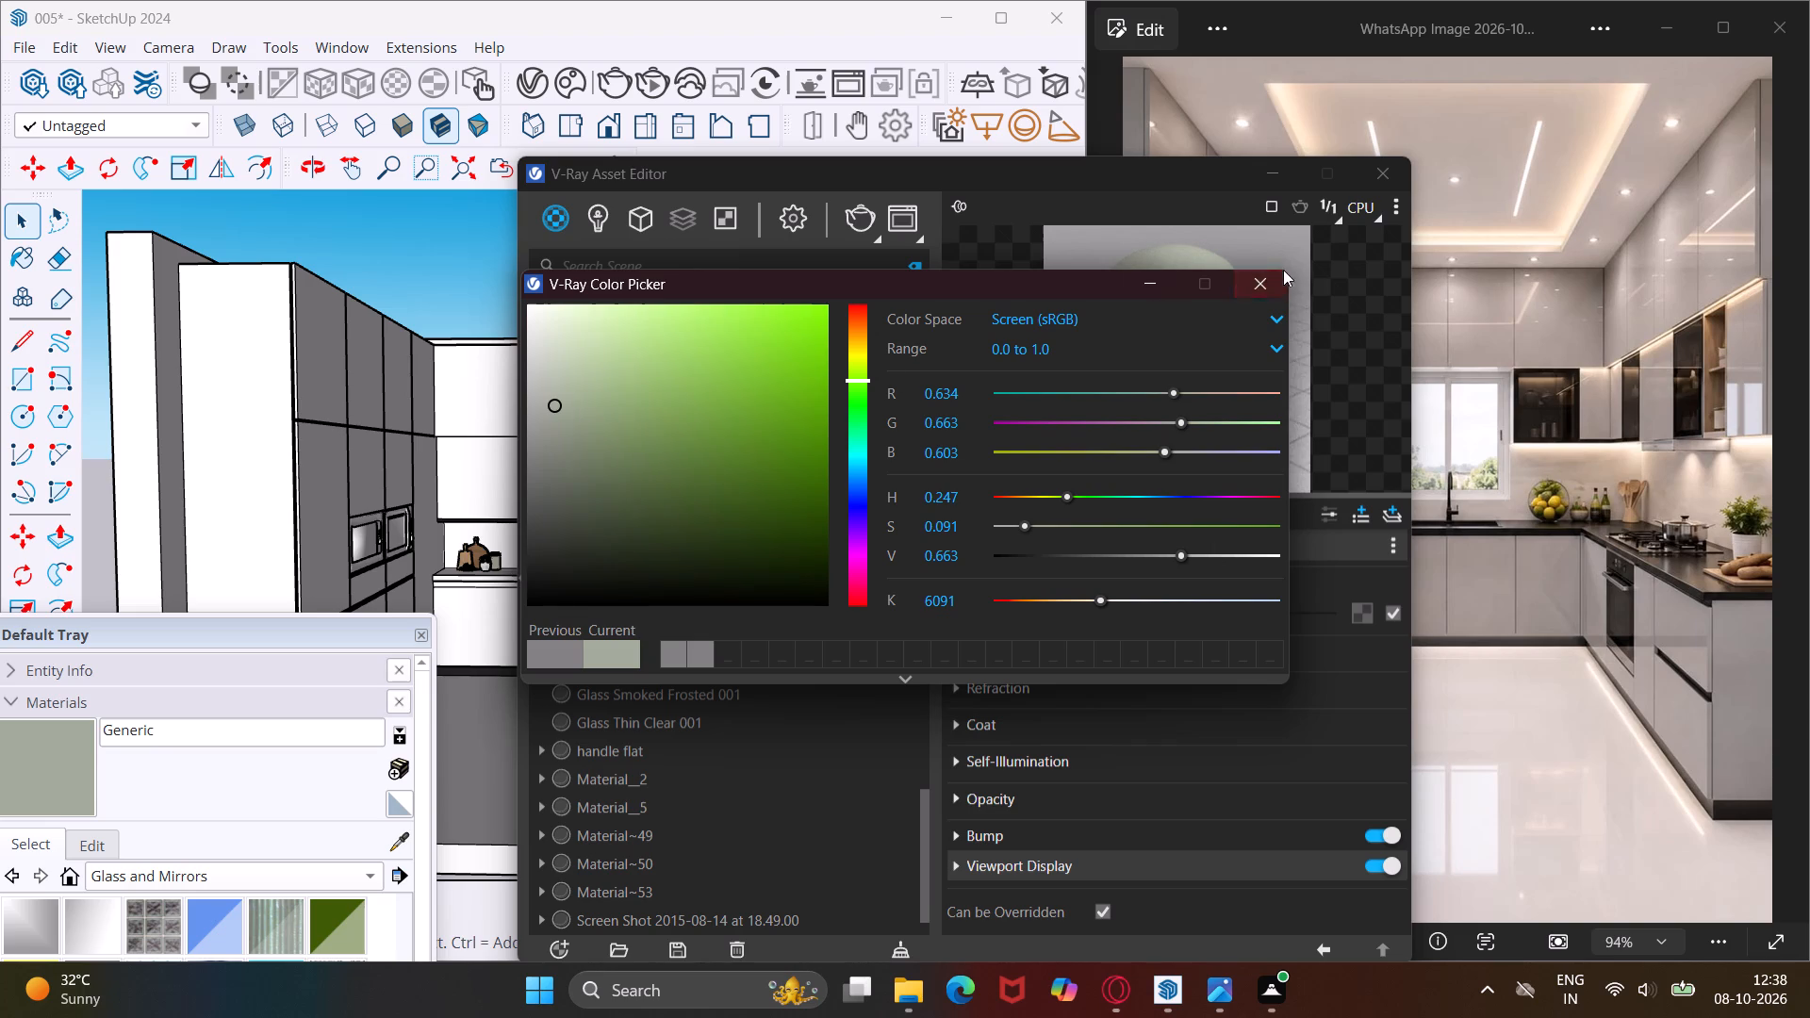
left_click(1251, 274)
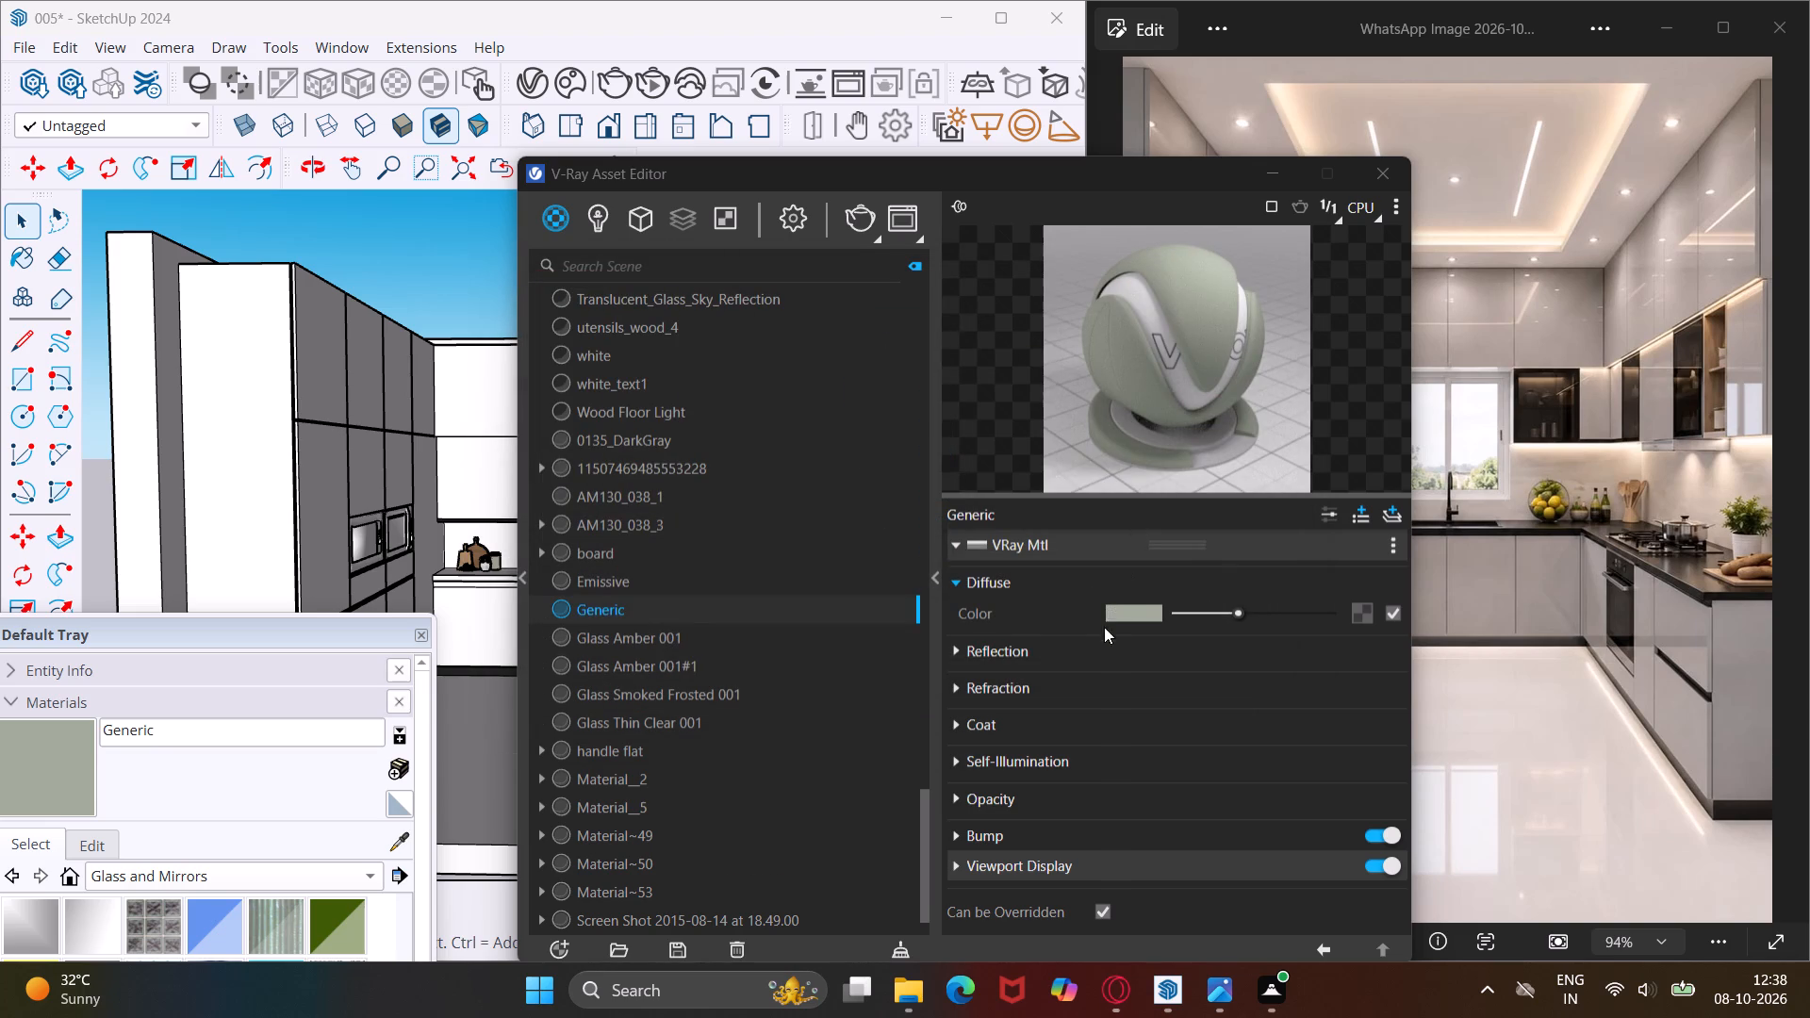
Set the Generic material's reflection colour to a pale green, about R 0.693, G 0.749, B 0.652, and darken it slightly.
left_click(961, 649)
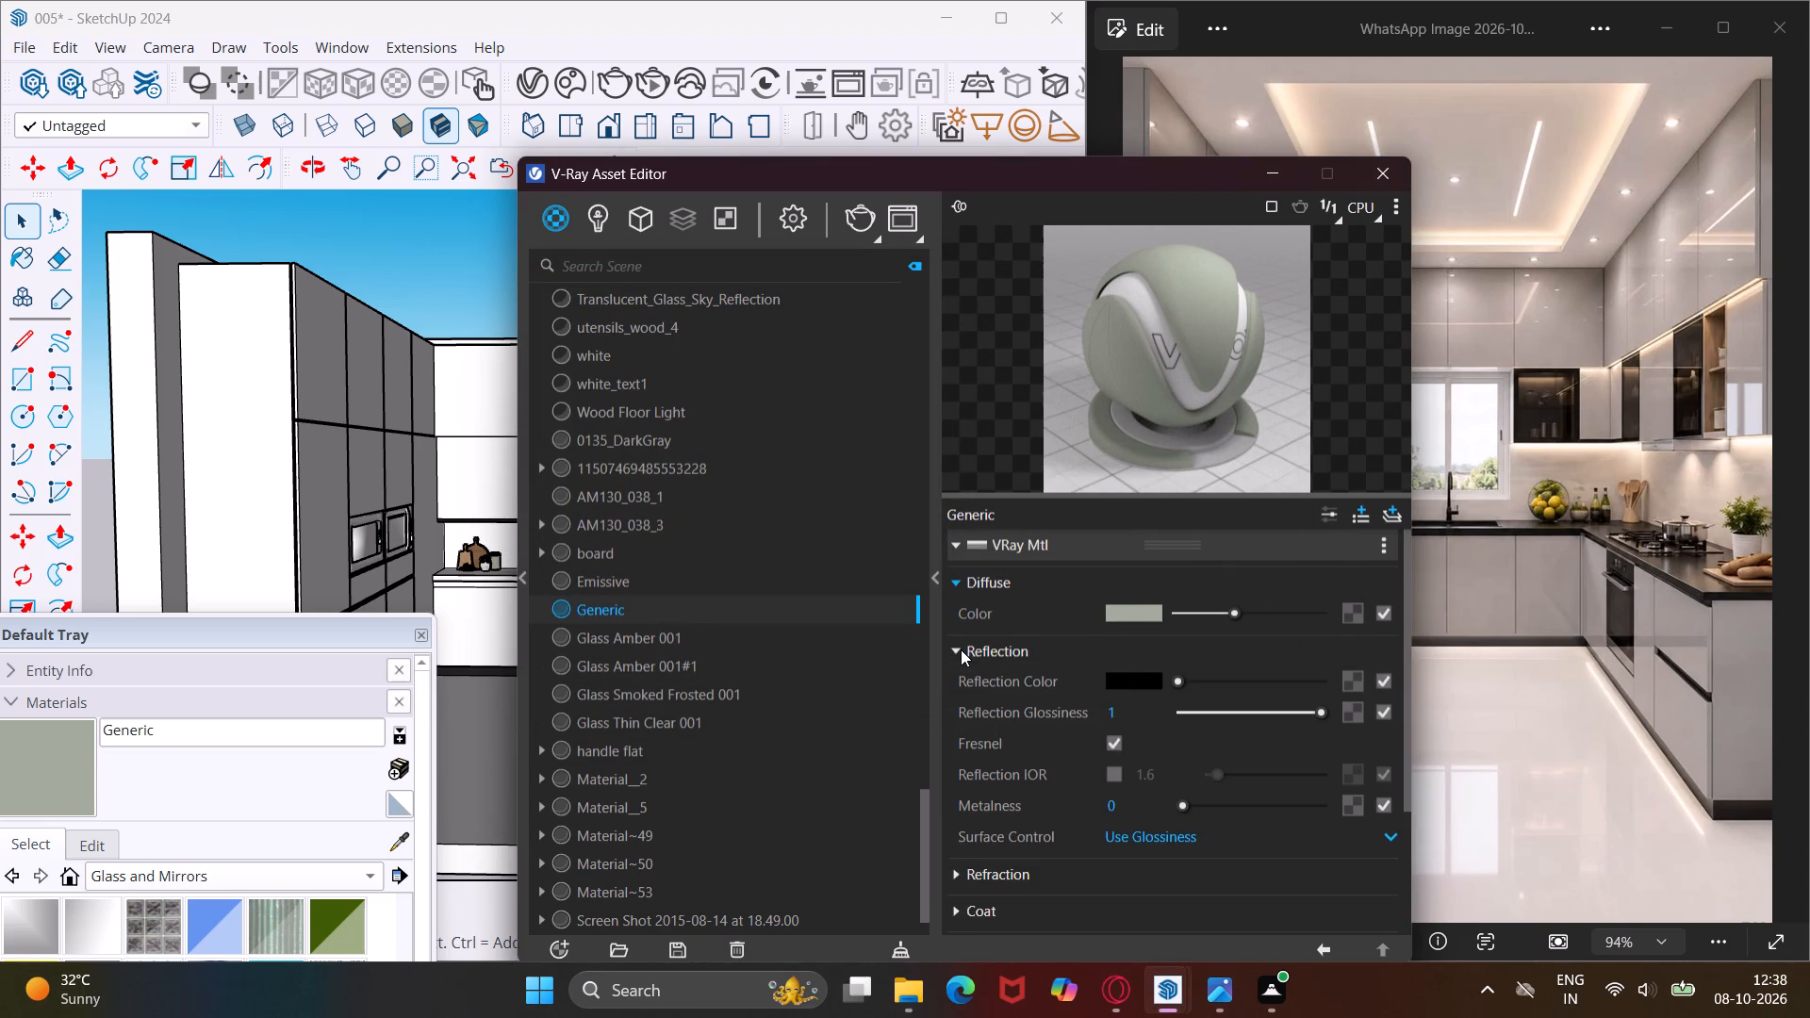
left_click(1131, 676)
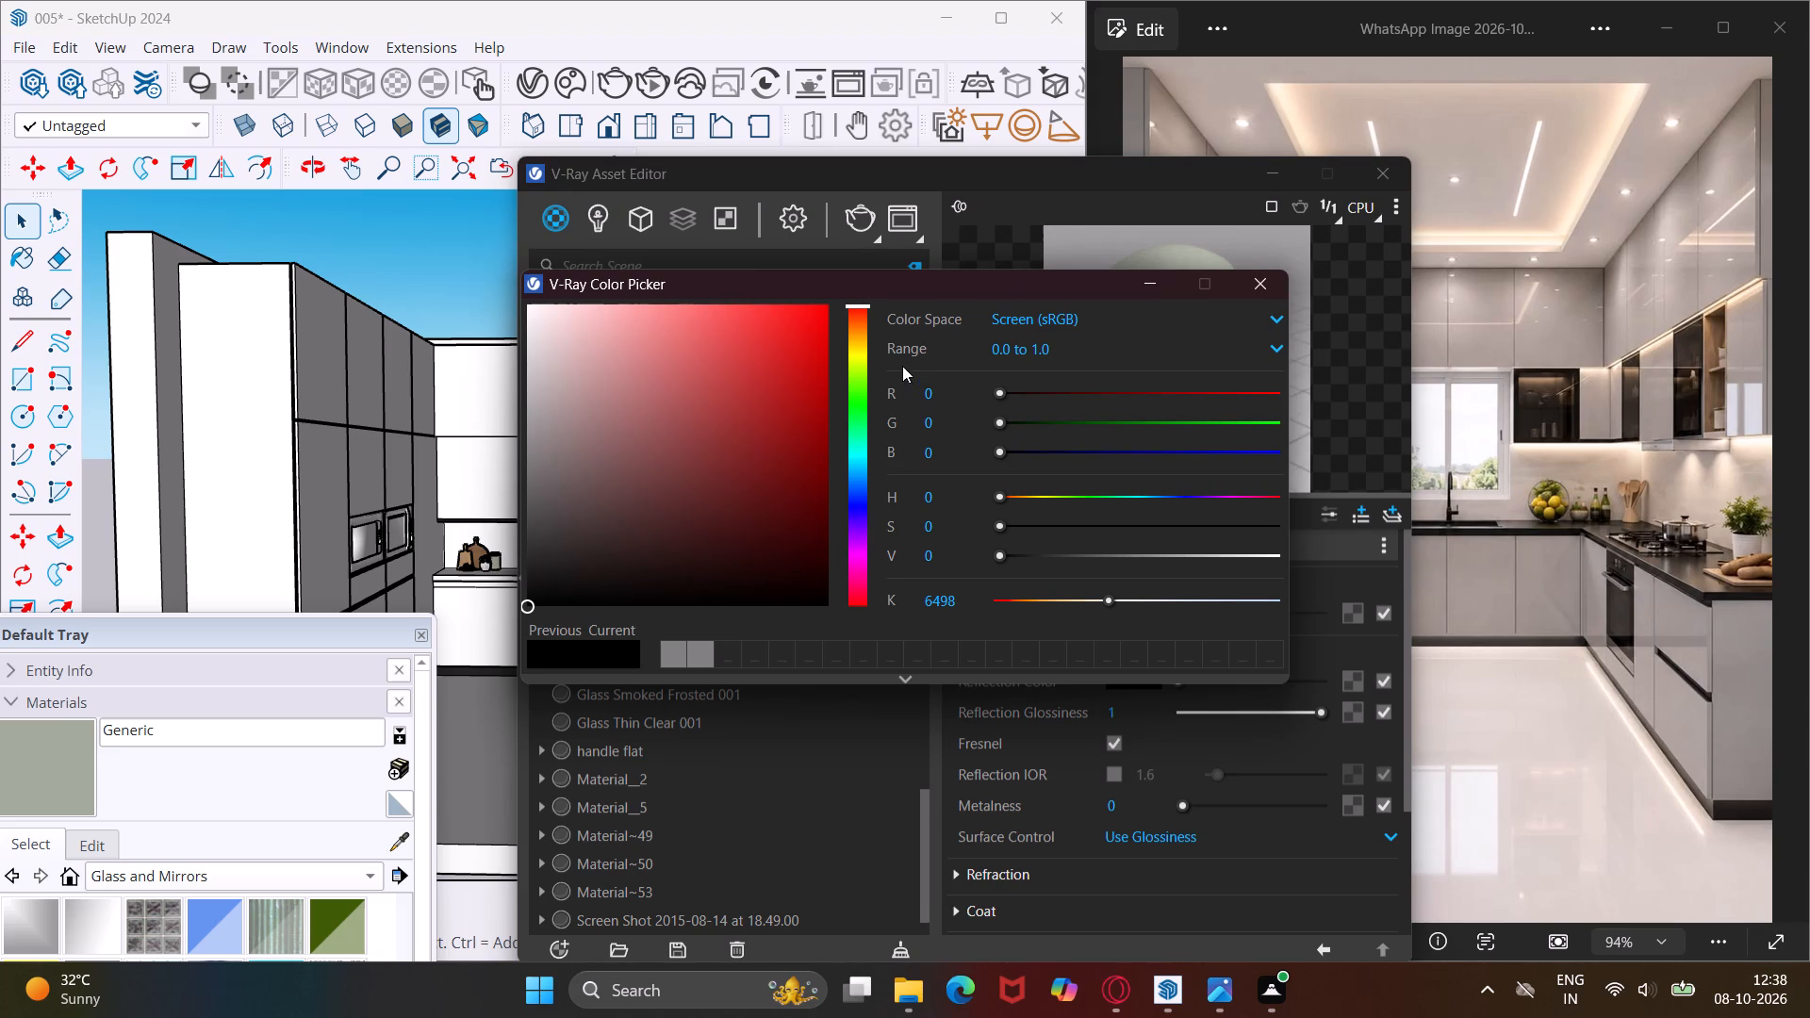
left_click(859, 368)
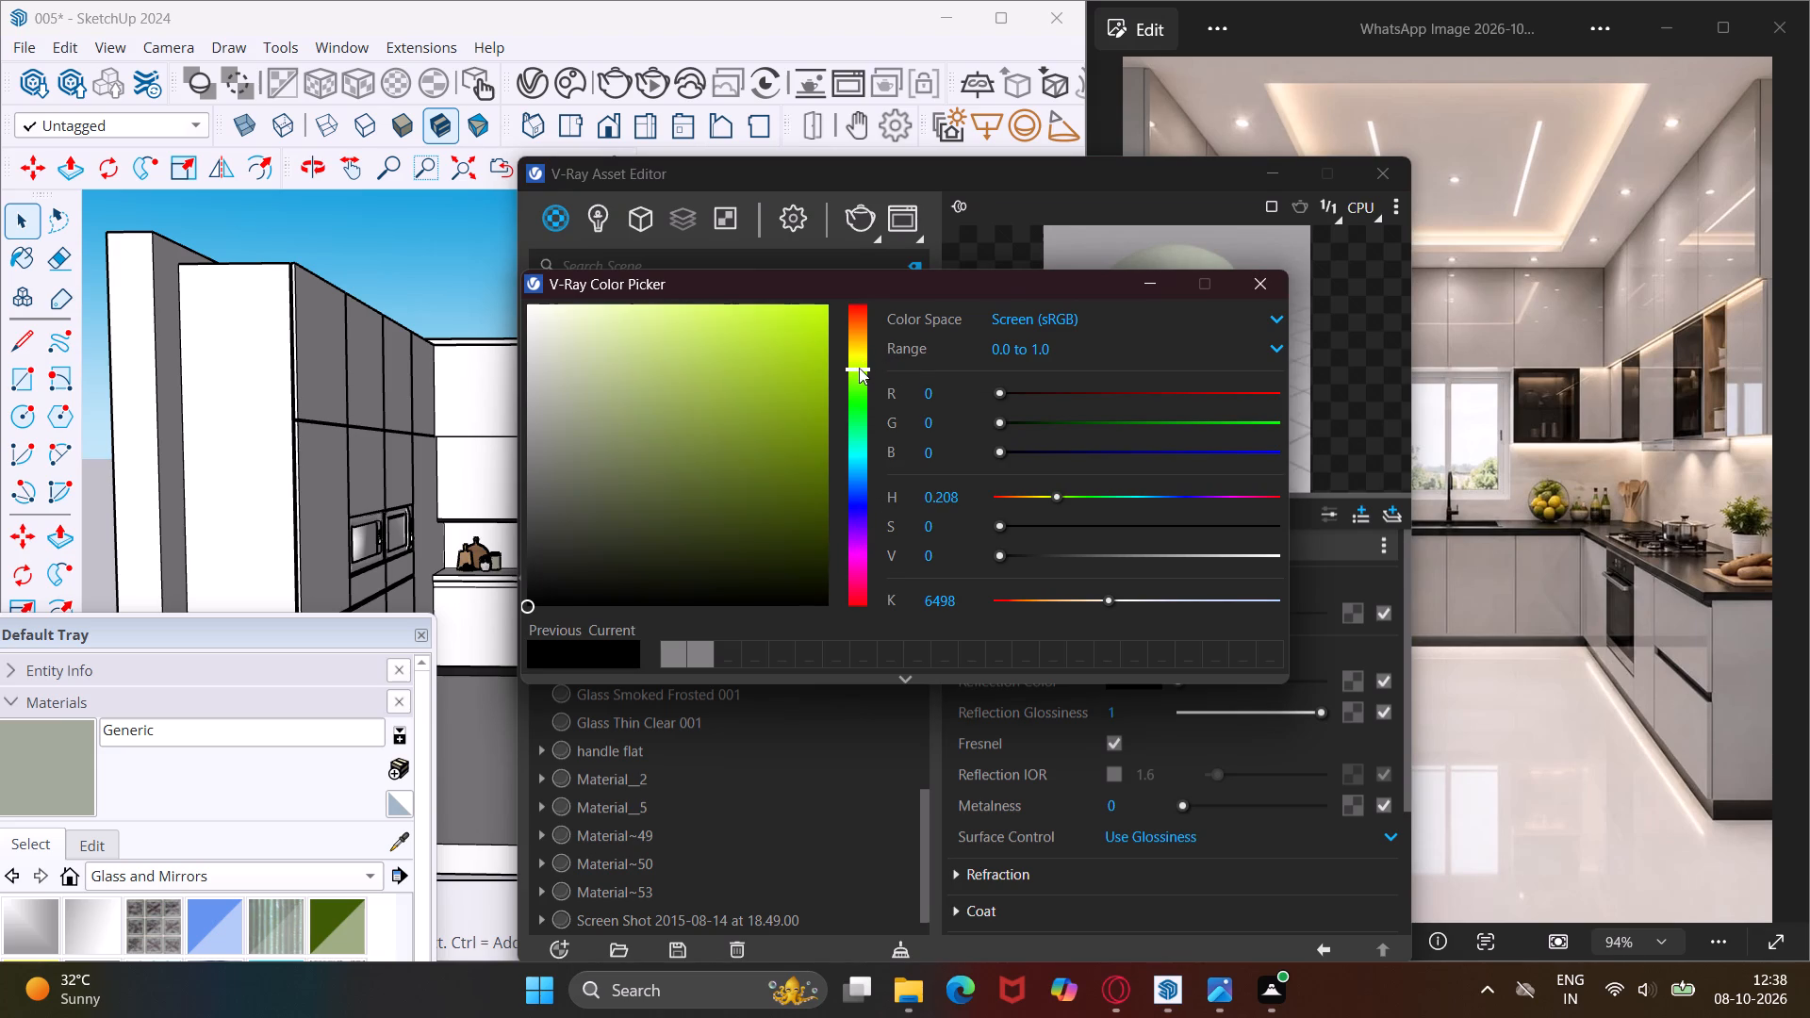
left_click(852, 385)
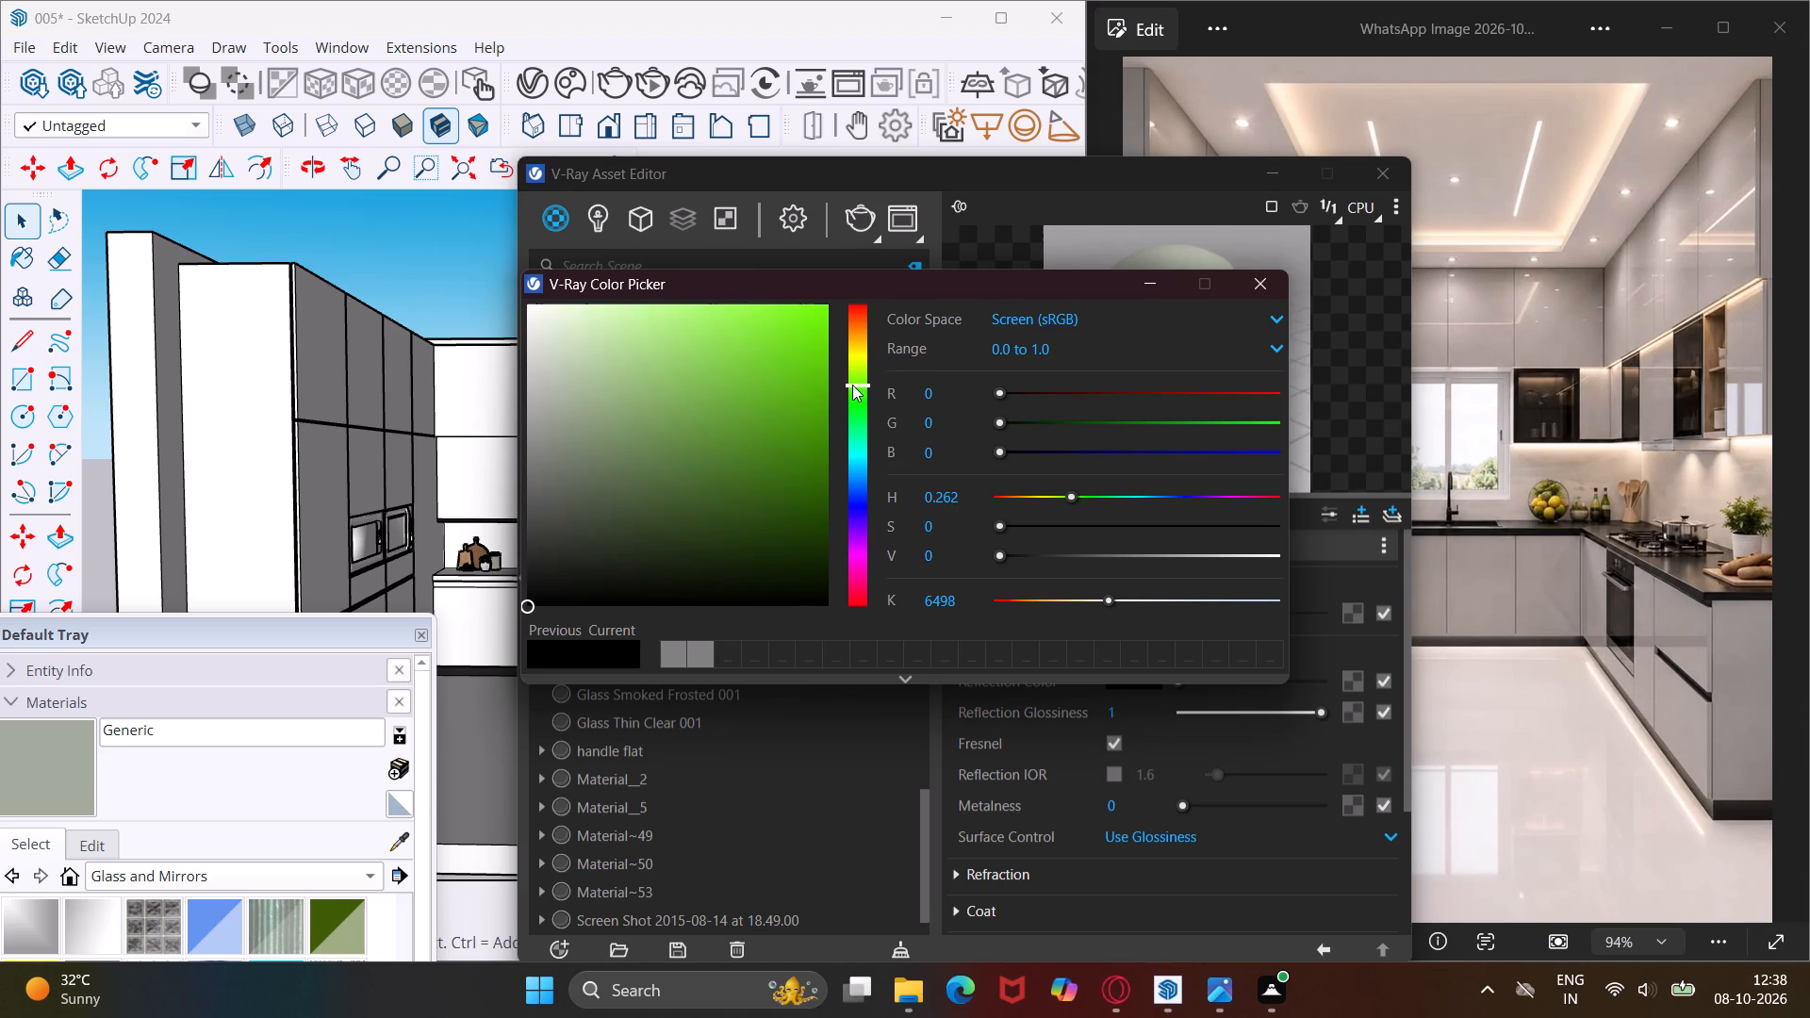
left_click(570, 363)
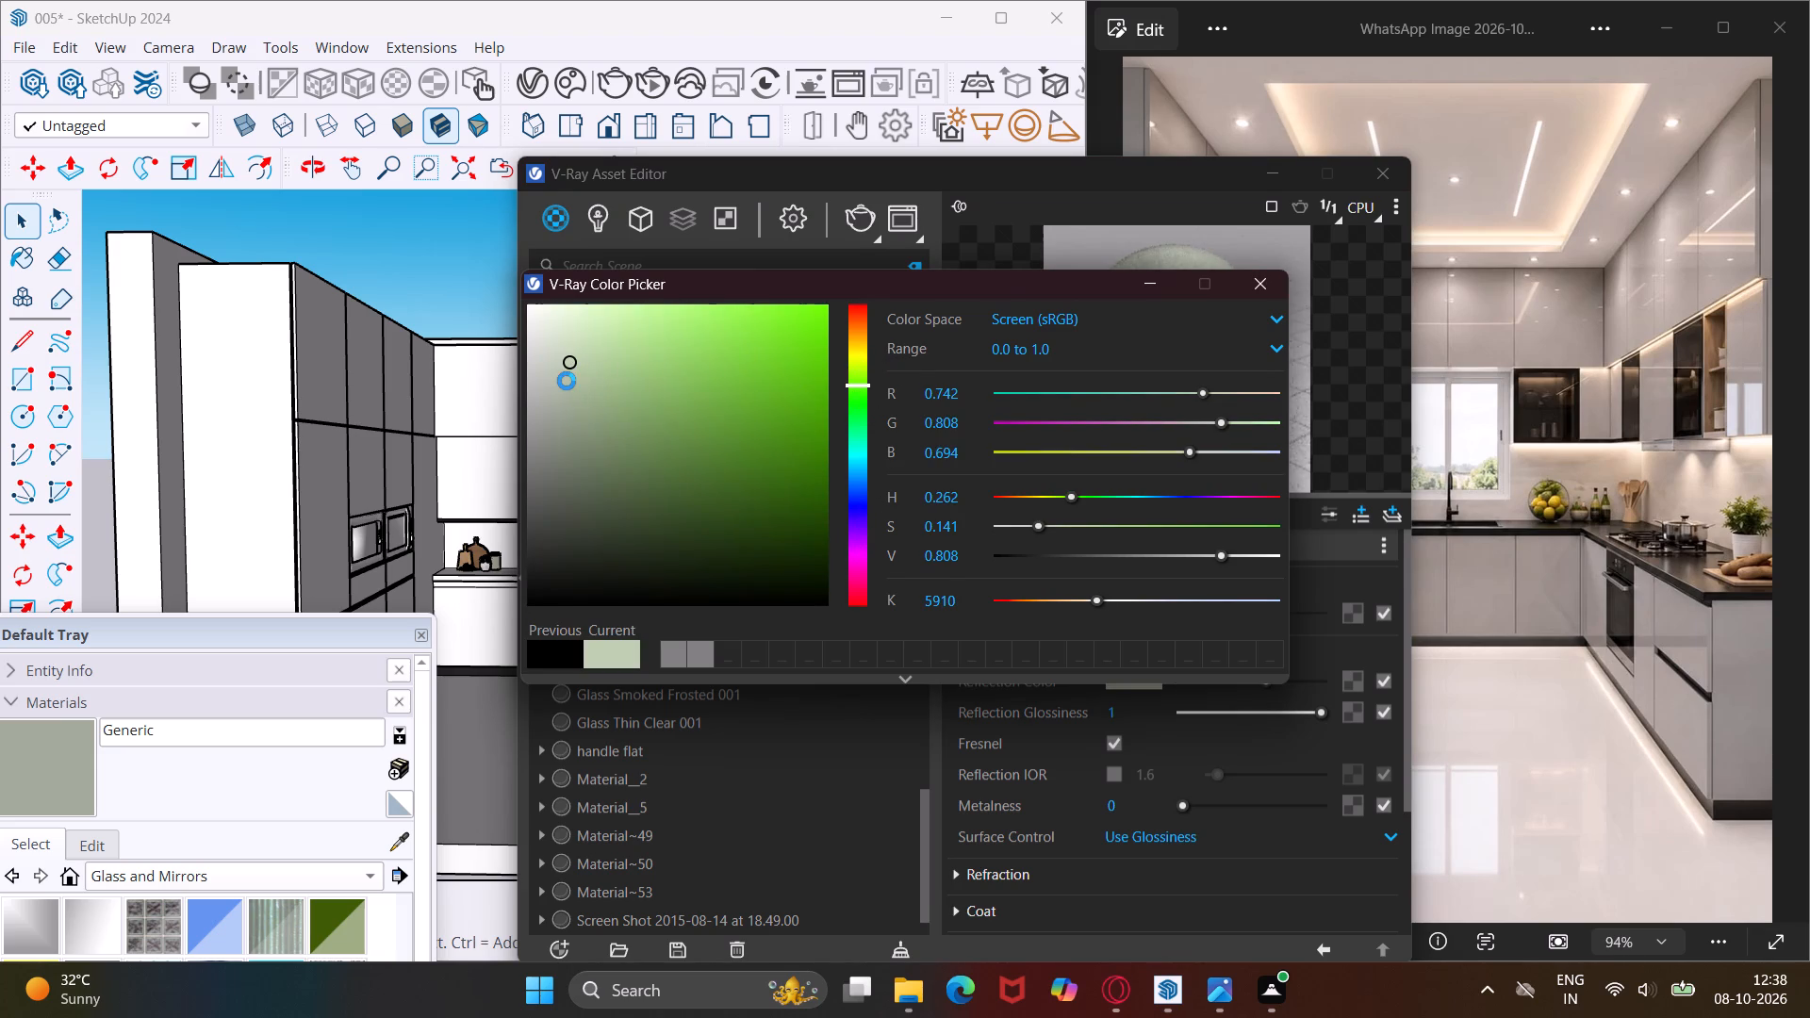
left_click(567, 381)
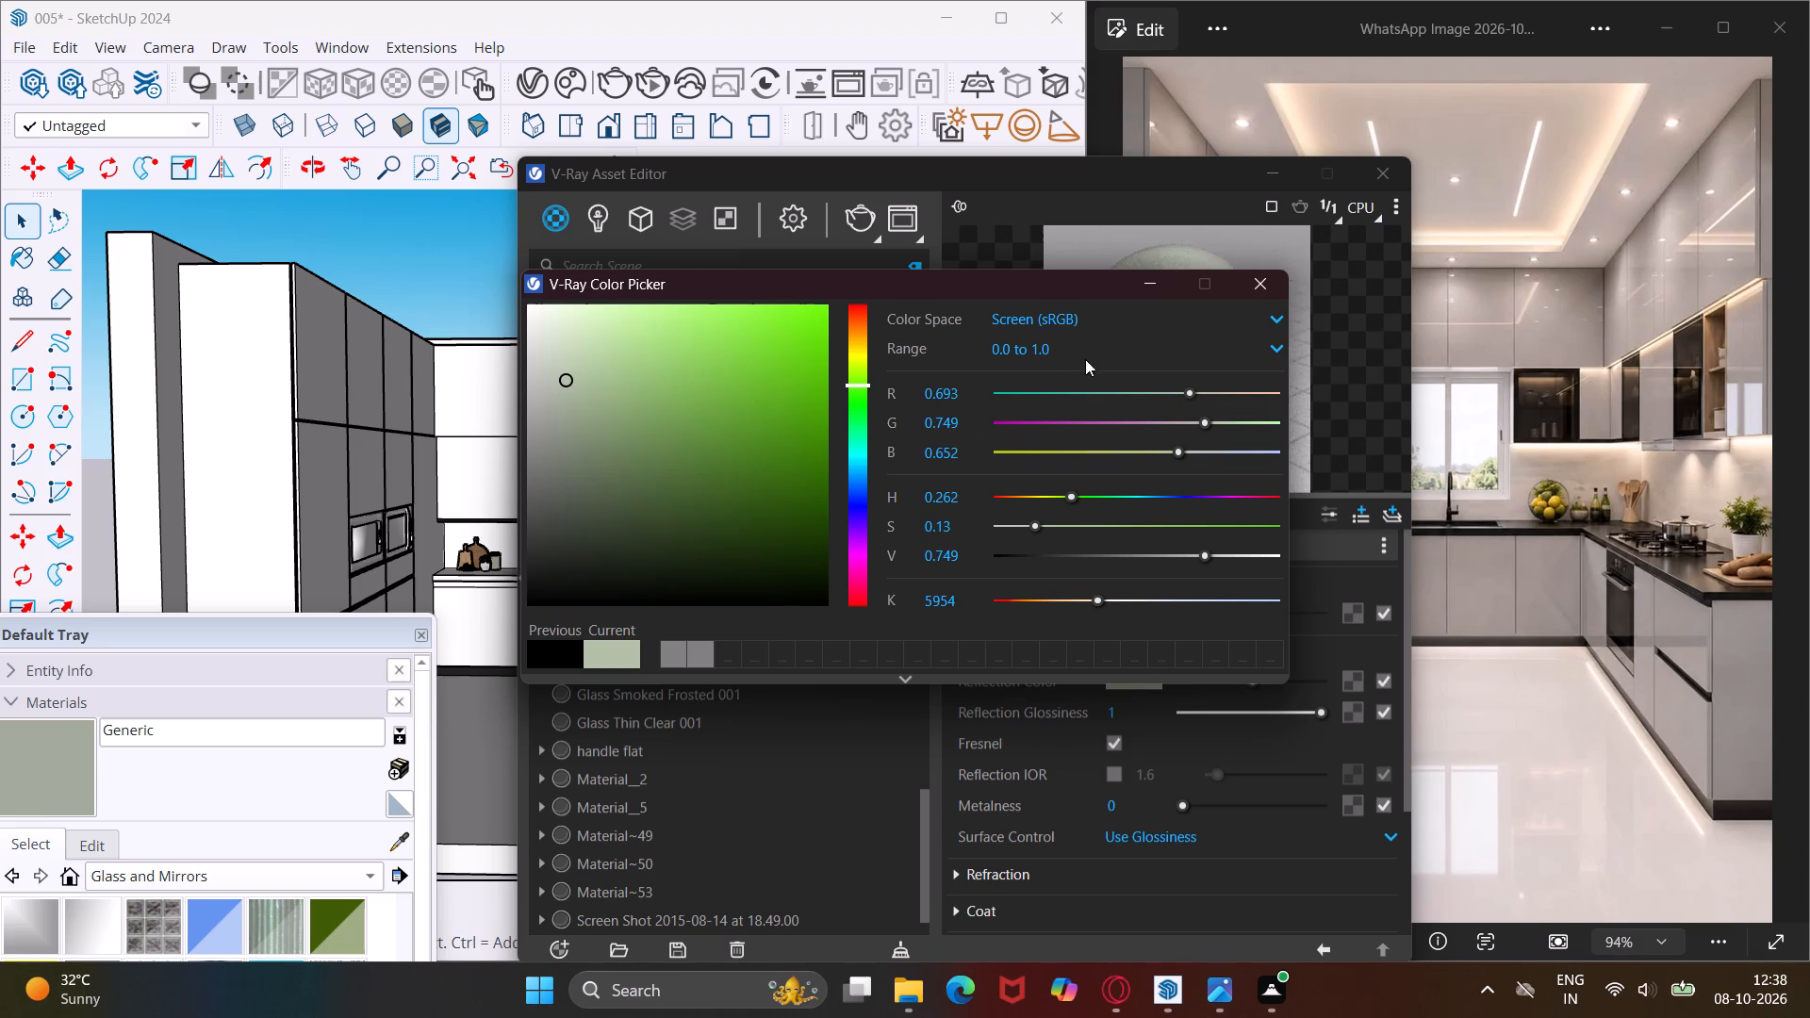
left_click(1239, 280)
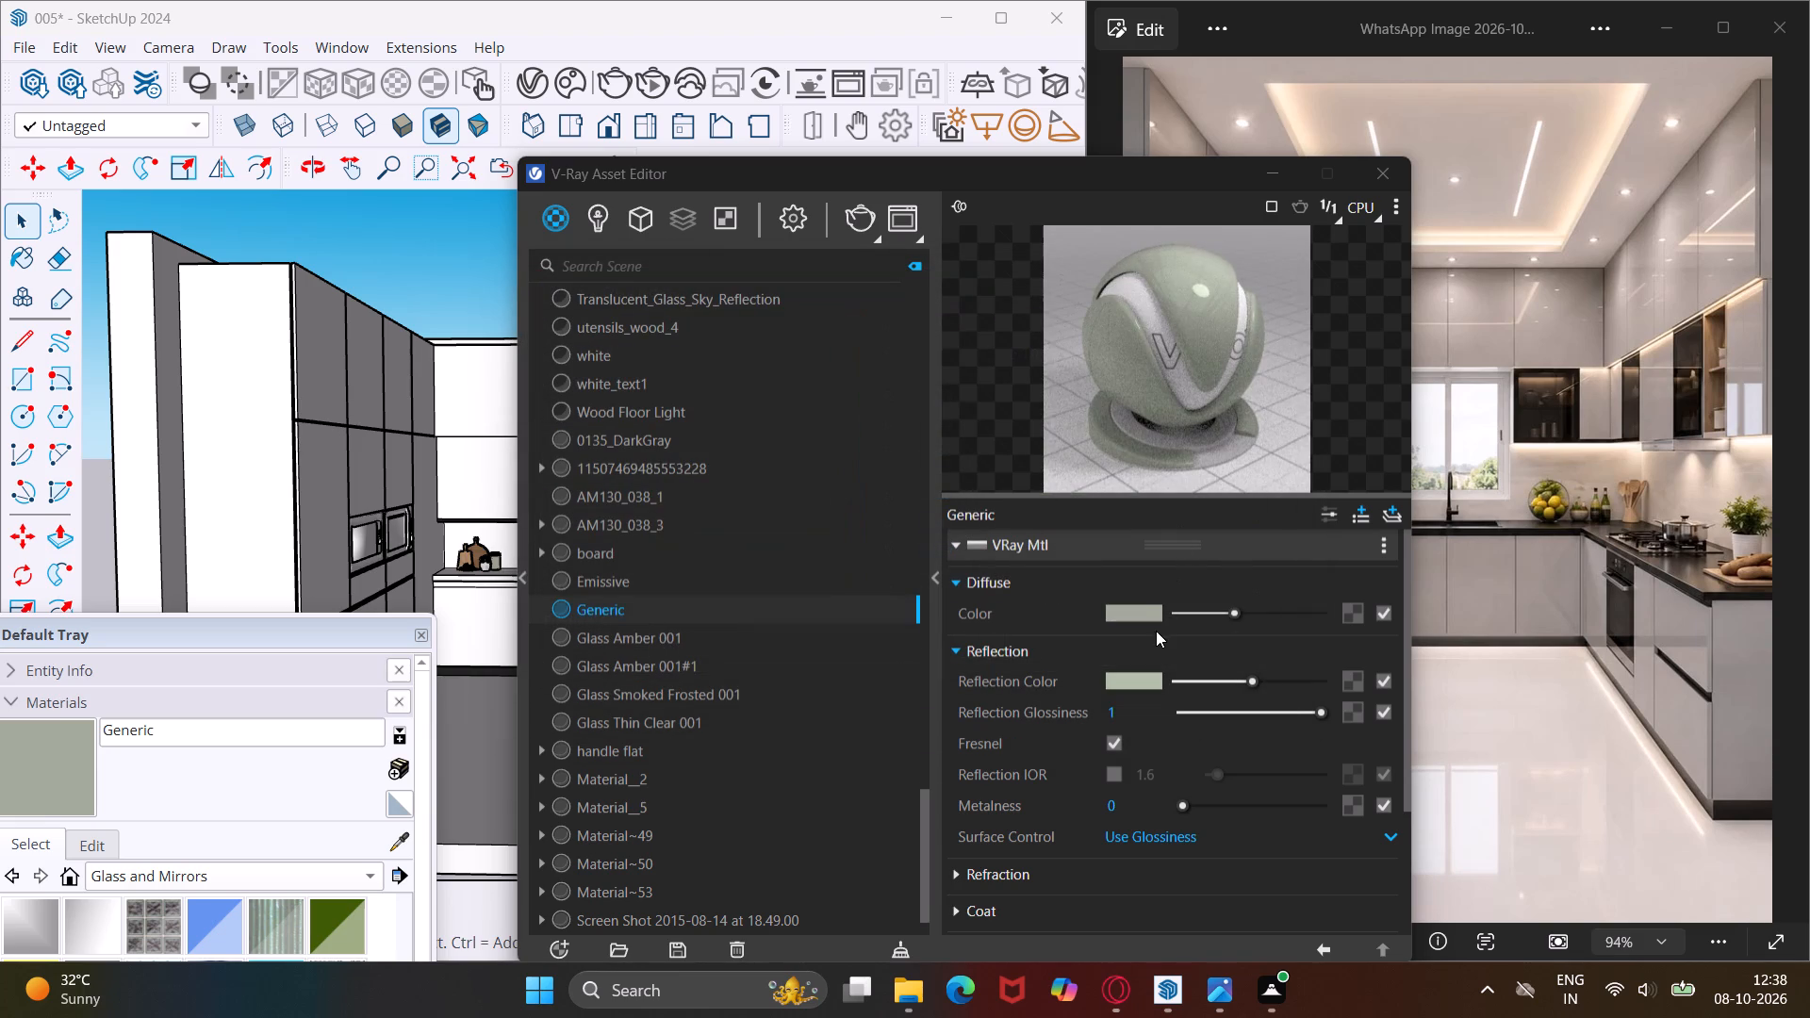
left_click_drag(1247, 682, 1241, 682)
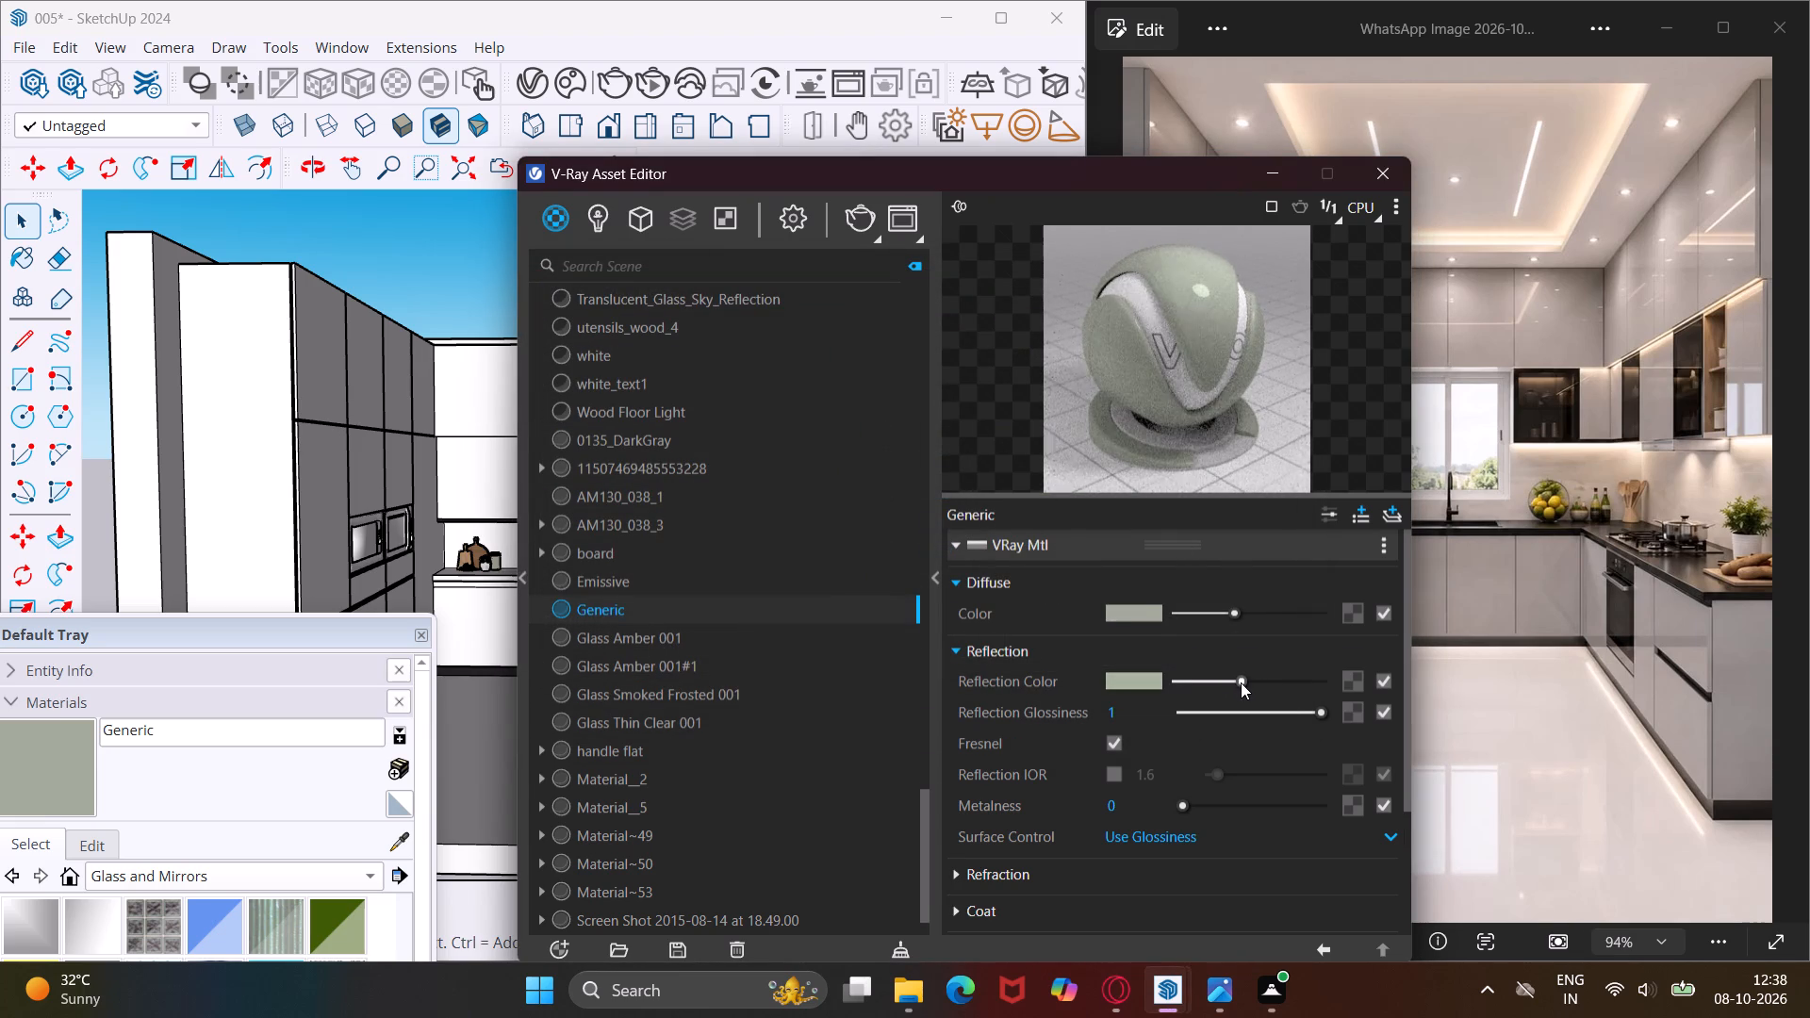
left_click_drag(1241, 682, 1231, 684)
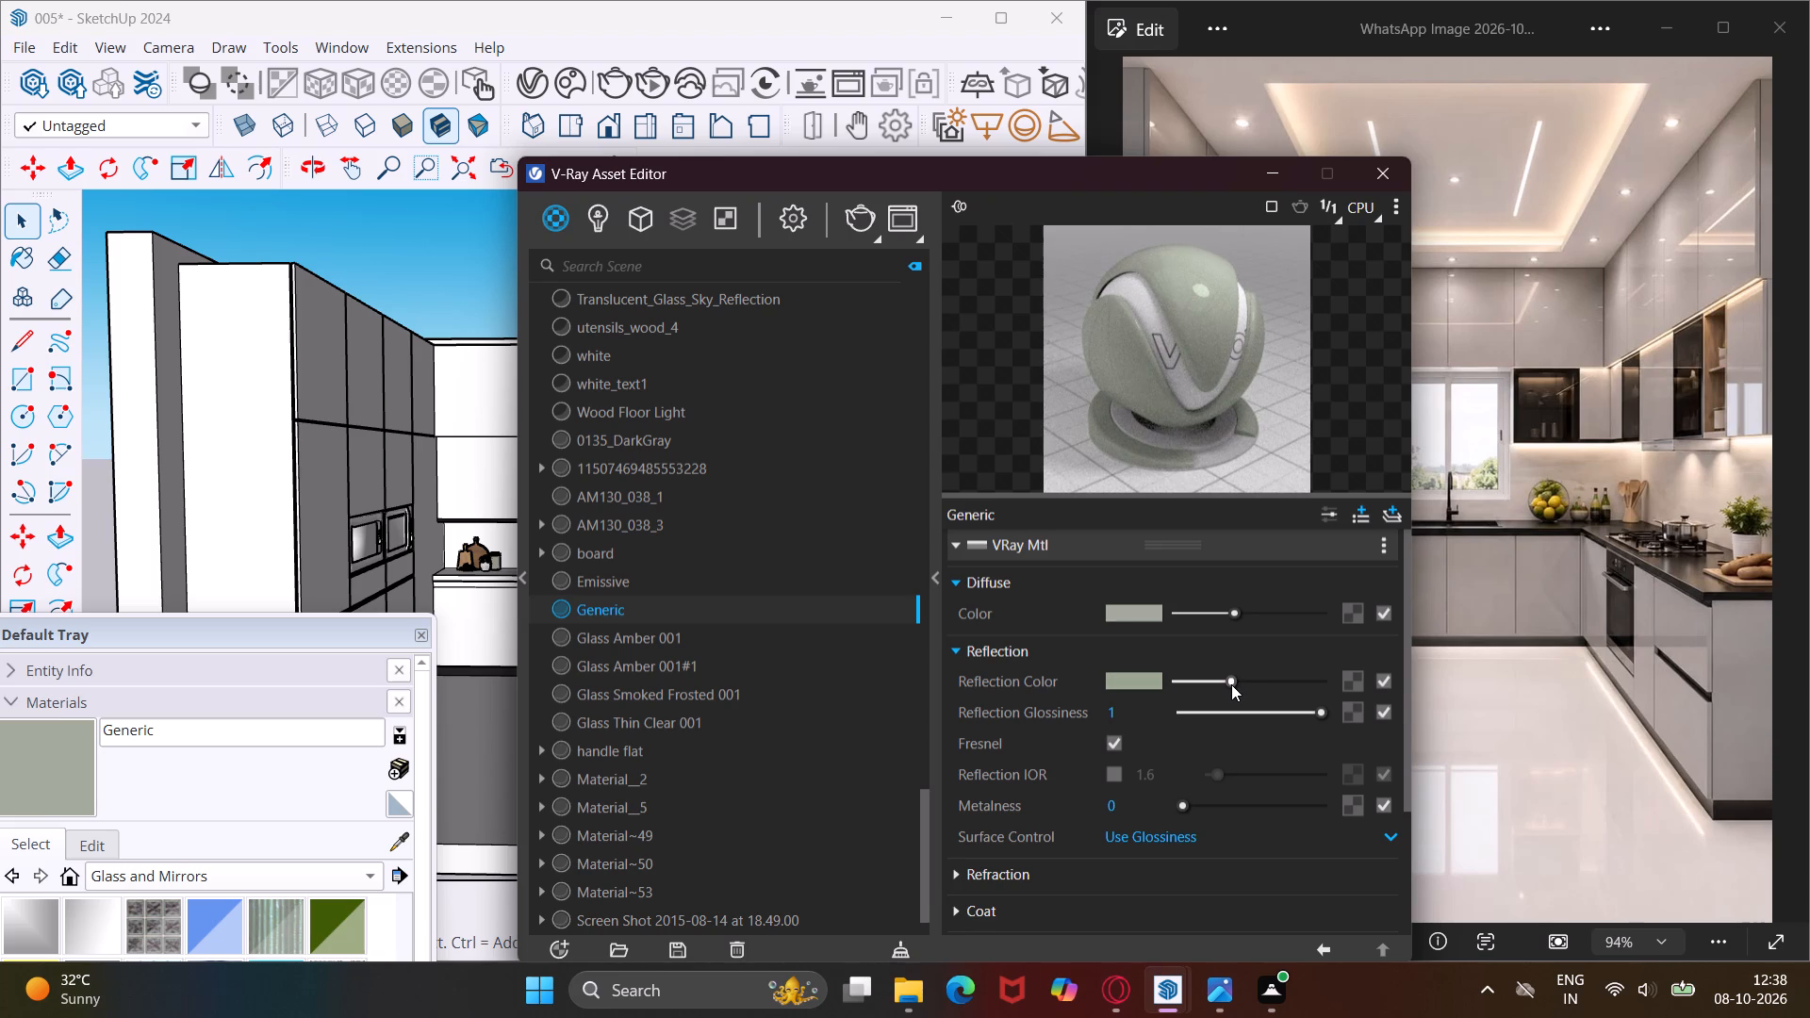
left_click(1231, 684)
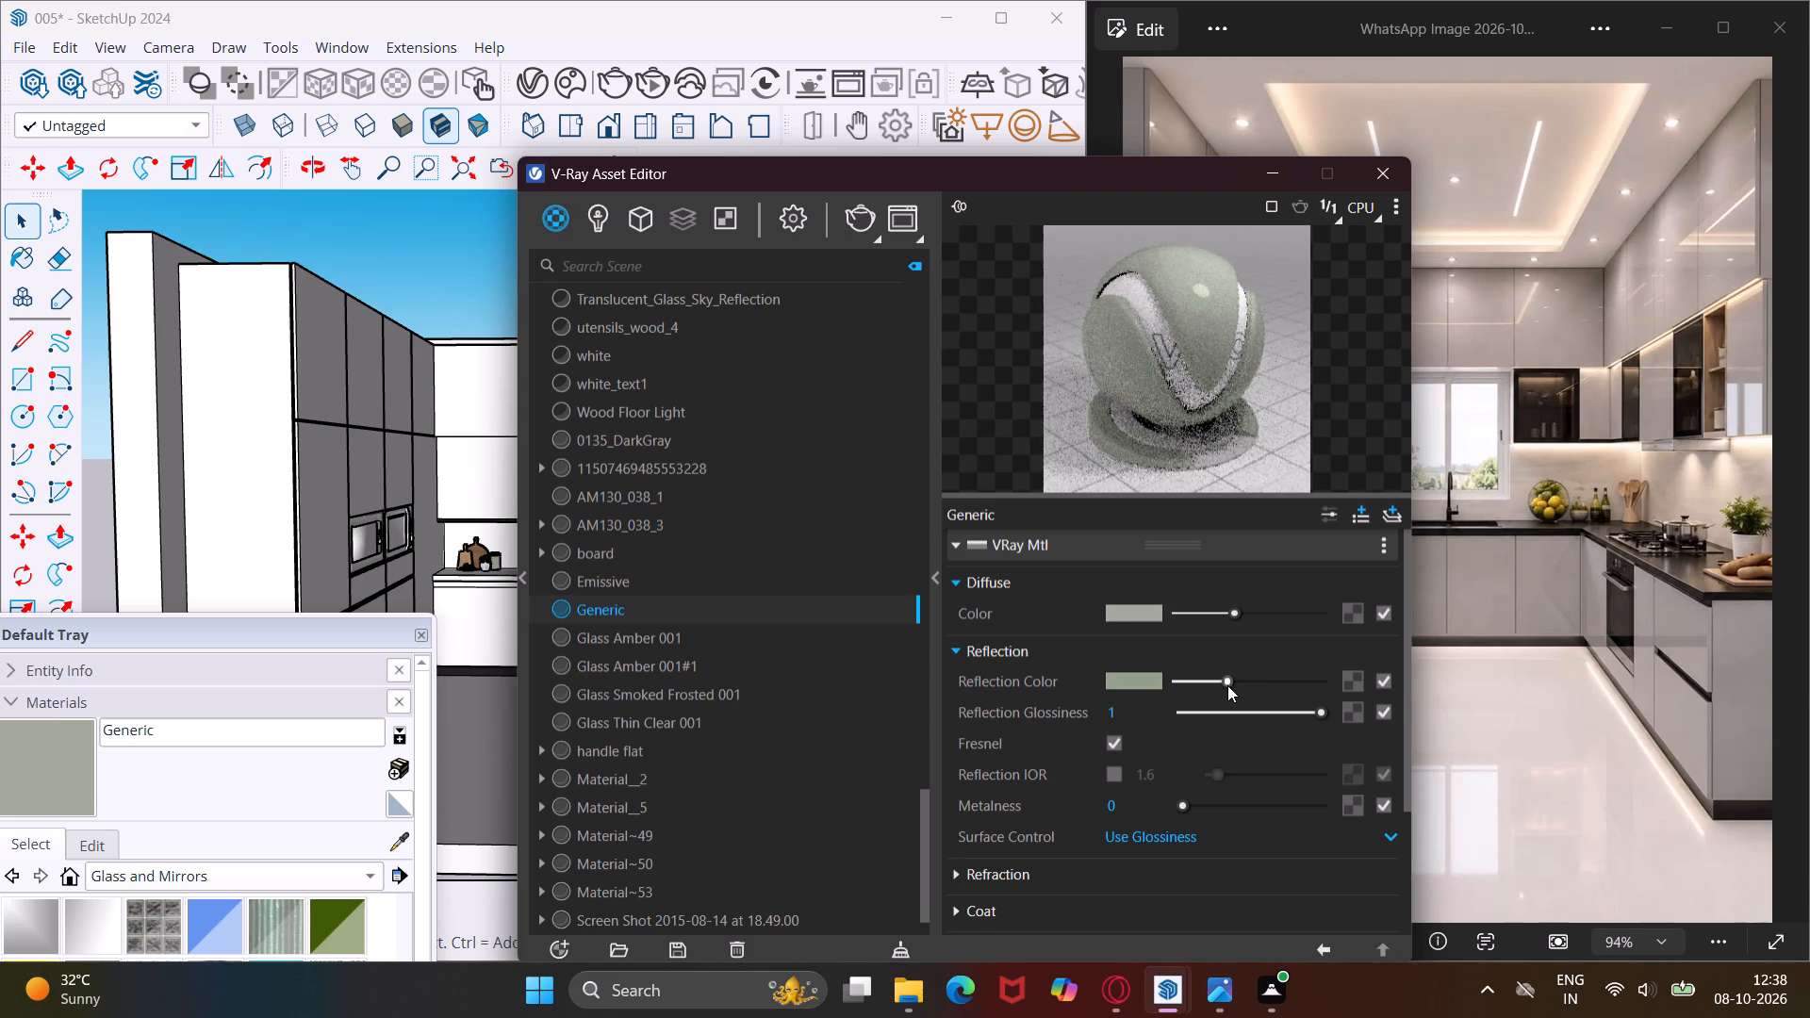
Set the Generic material's reflection glossiness to 0.95 and enable a custom reflection IOR of 4.
left_click(1146, 712)
key("BackSpace")
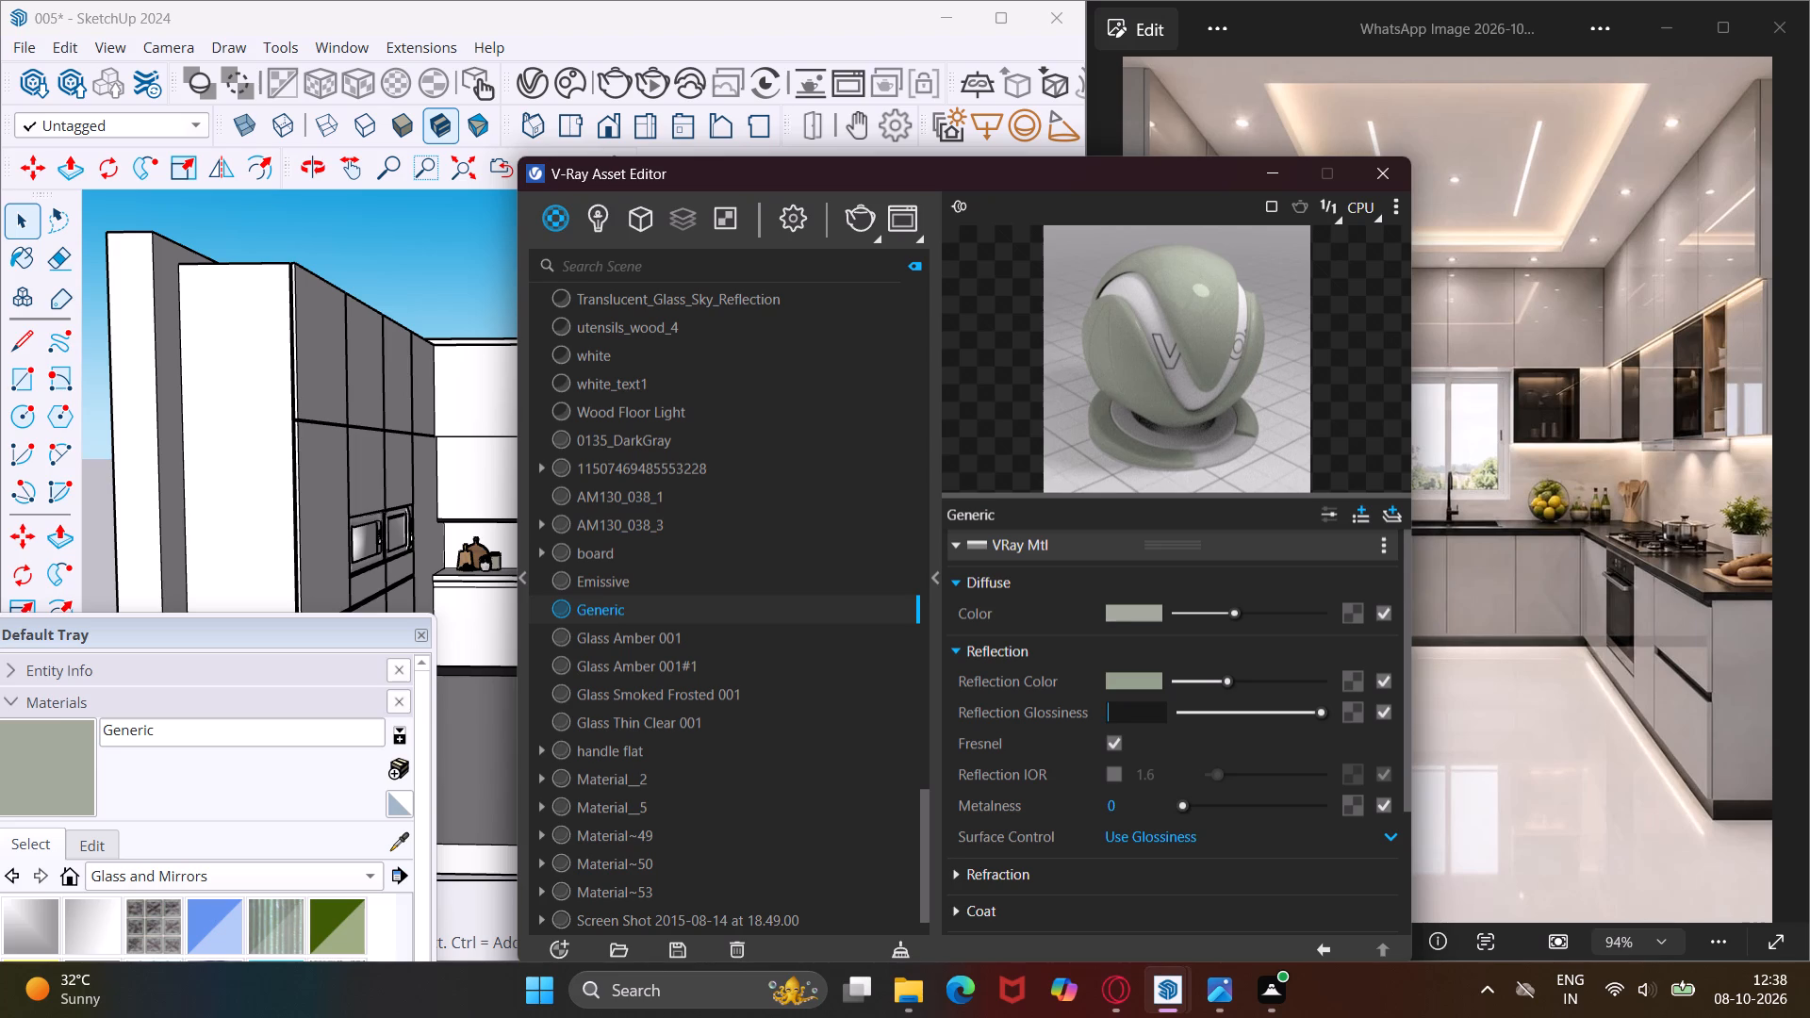
type(".95")
key("Return")
left_click(1112, 779)
left_click(1175, 770)
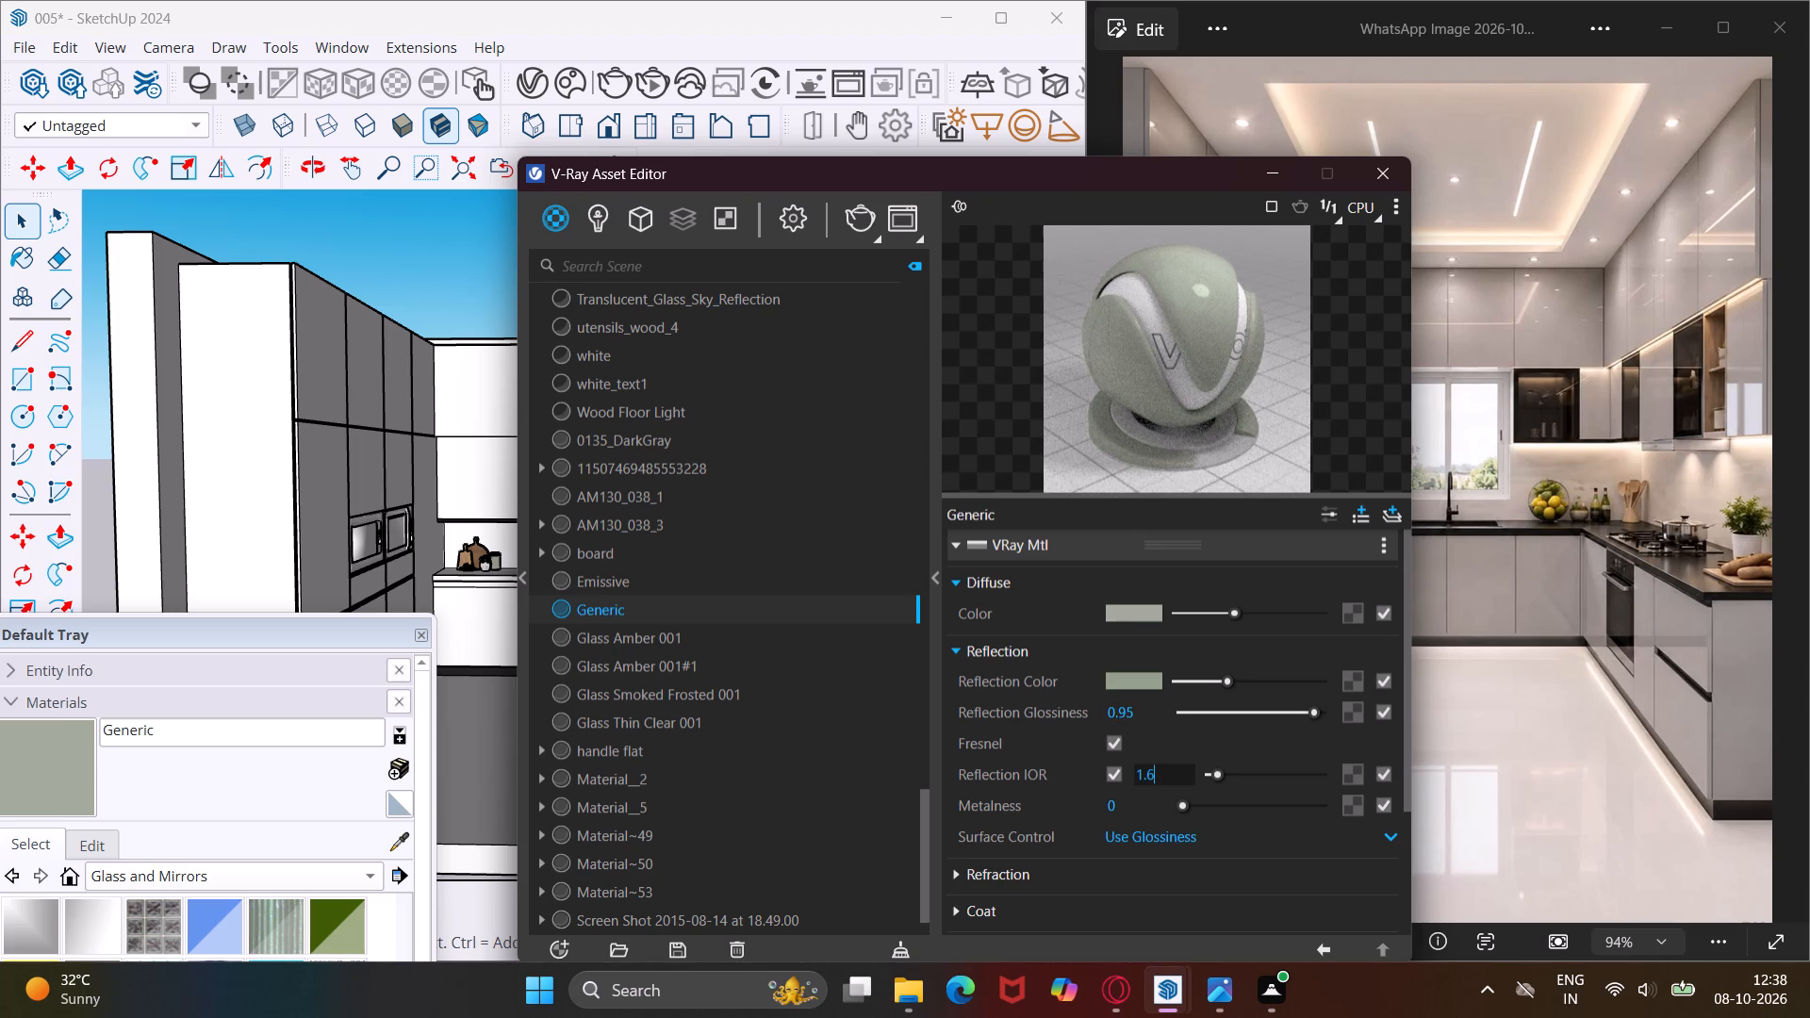
key("BackSpace")
key("BackSpace")
key("BackSpace")
key("4")
key("Return")
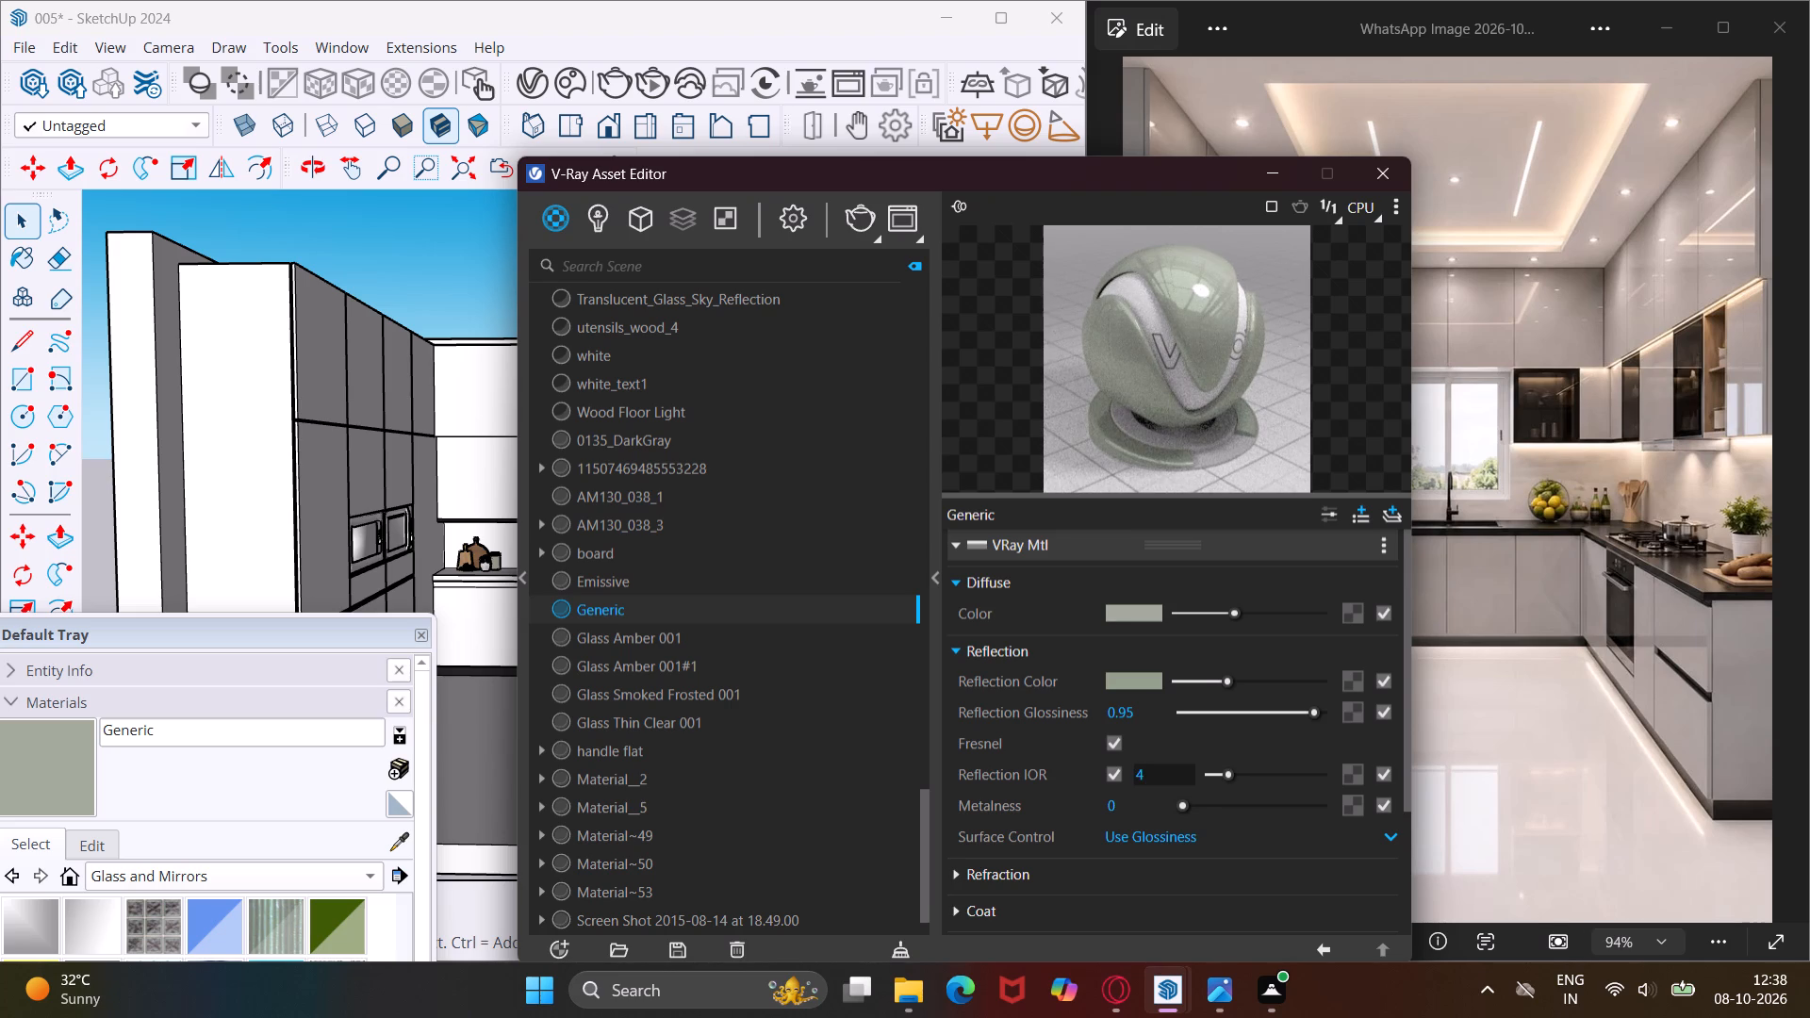
Paint the top and middle rows of tall cabinet fronts along the kitchen's left wall with the Generic material.
double_click(834, 600)
left_click(1271, 164)
left_click(48, 774)
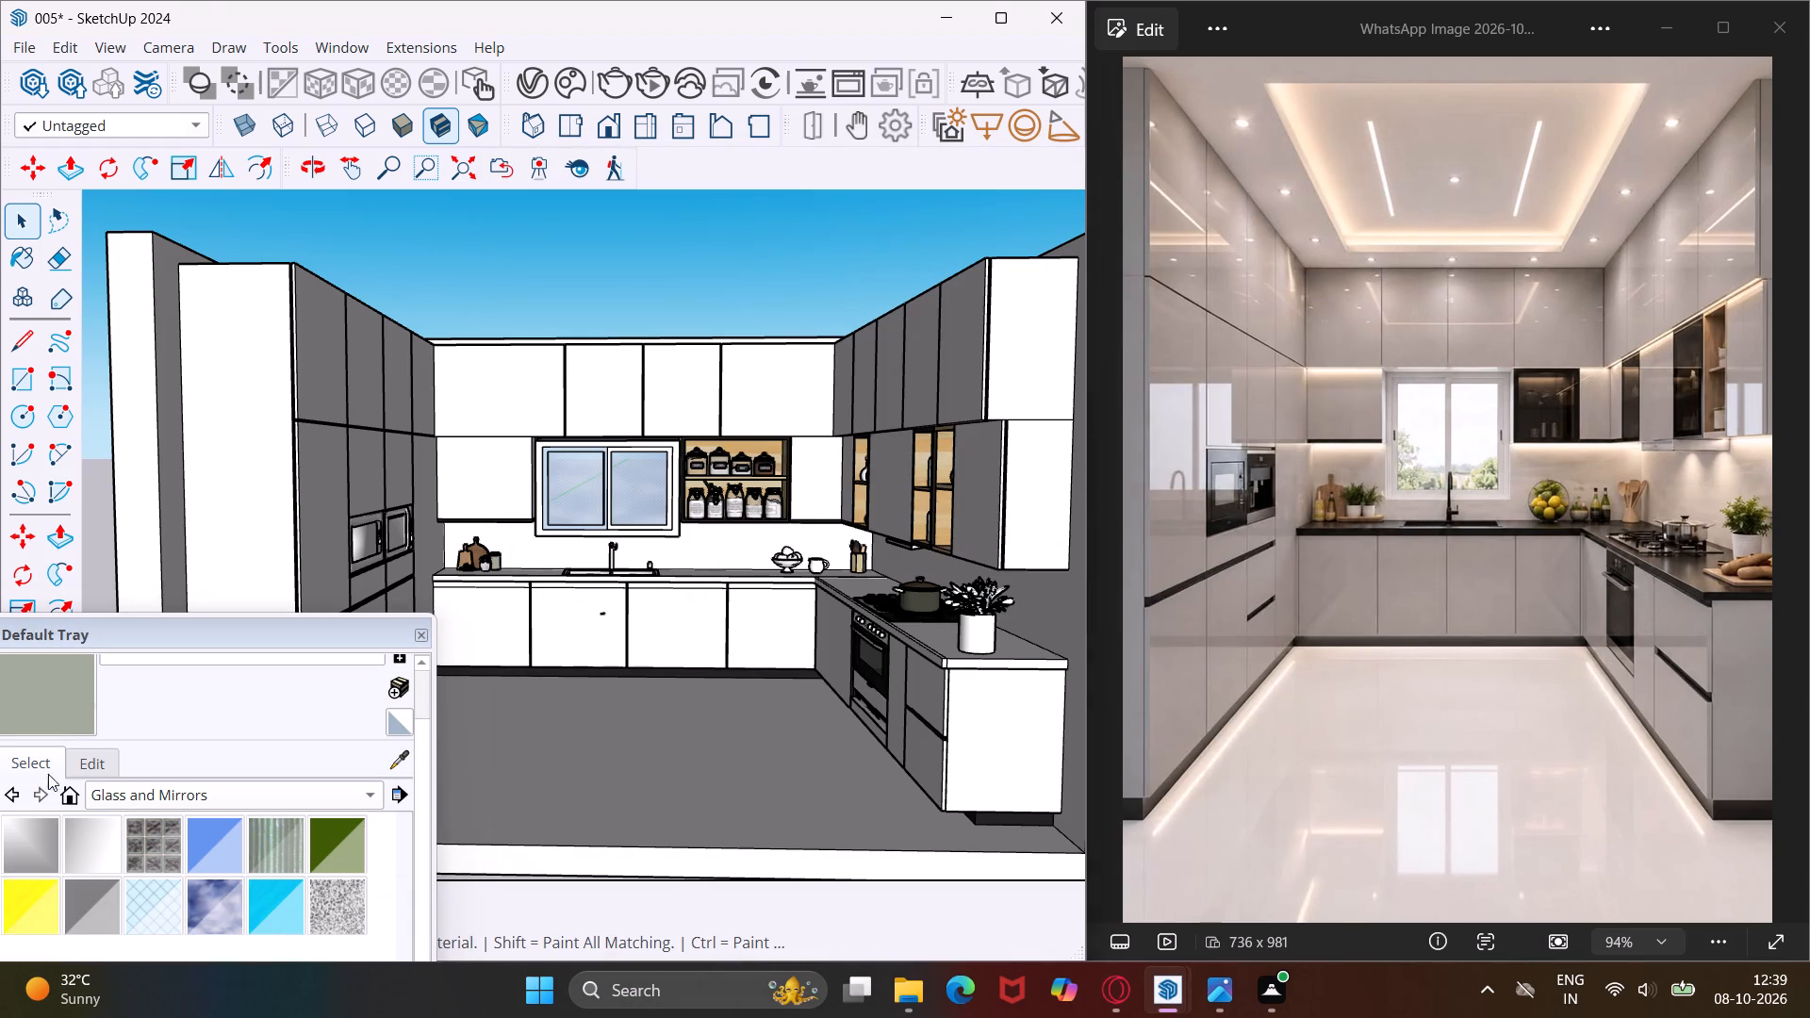
scroll(304, 378, "up", 3)
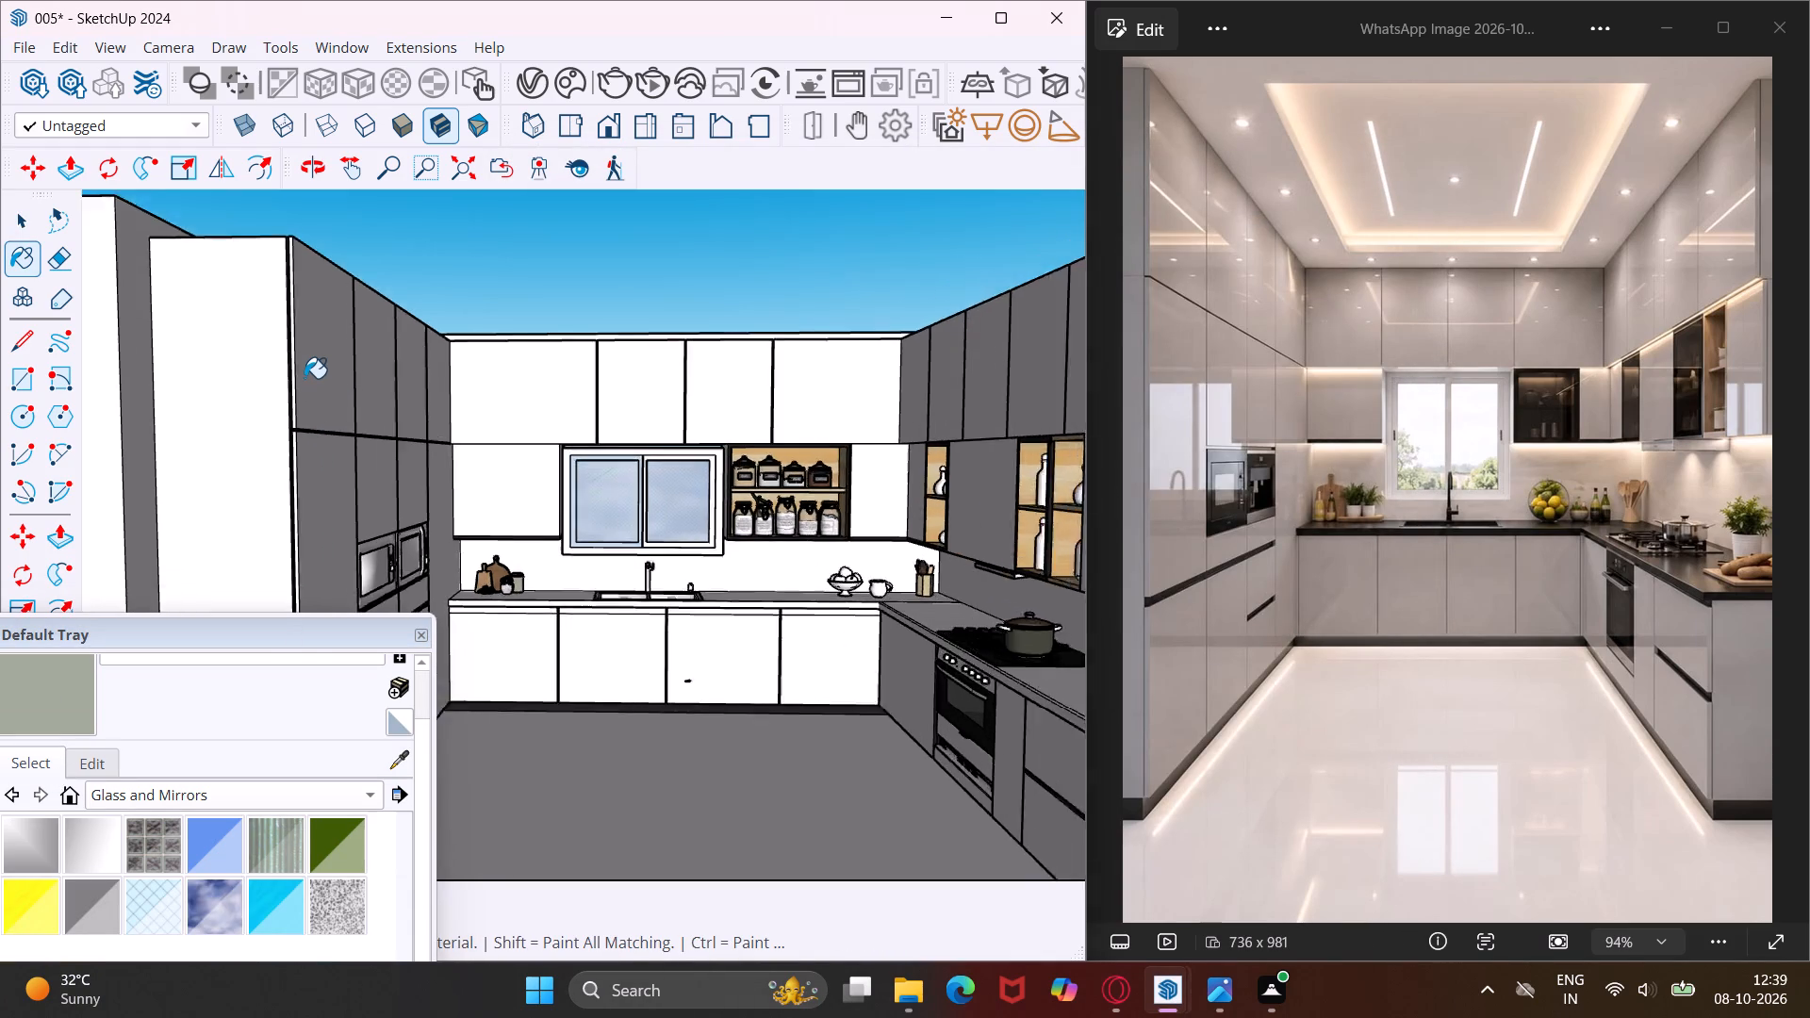
scroll(304, 378, "up", 3)
left_click(305, 373)
middle_click_drag(339, 412, 305, 422)
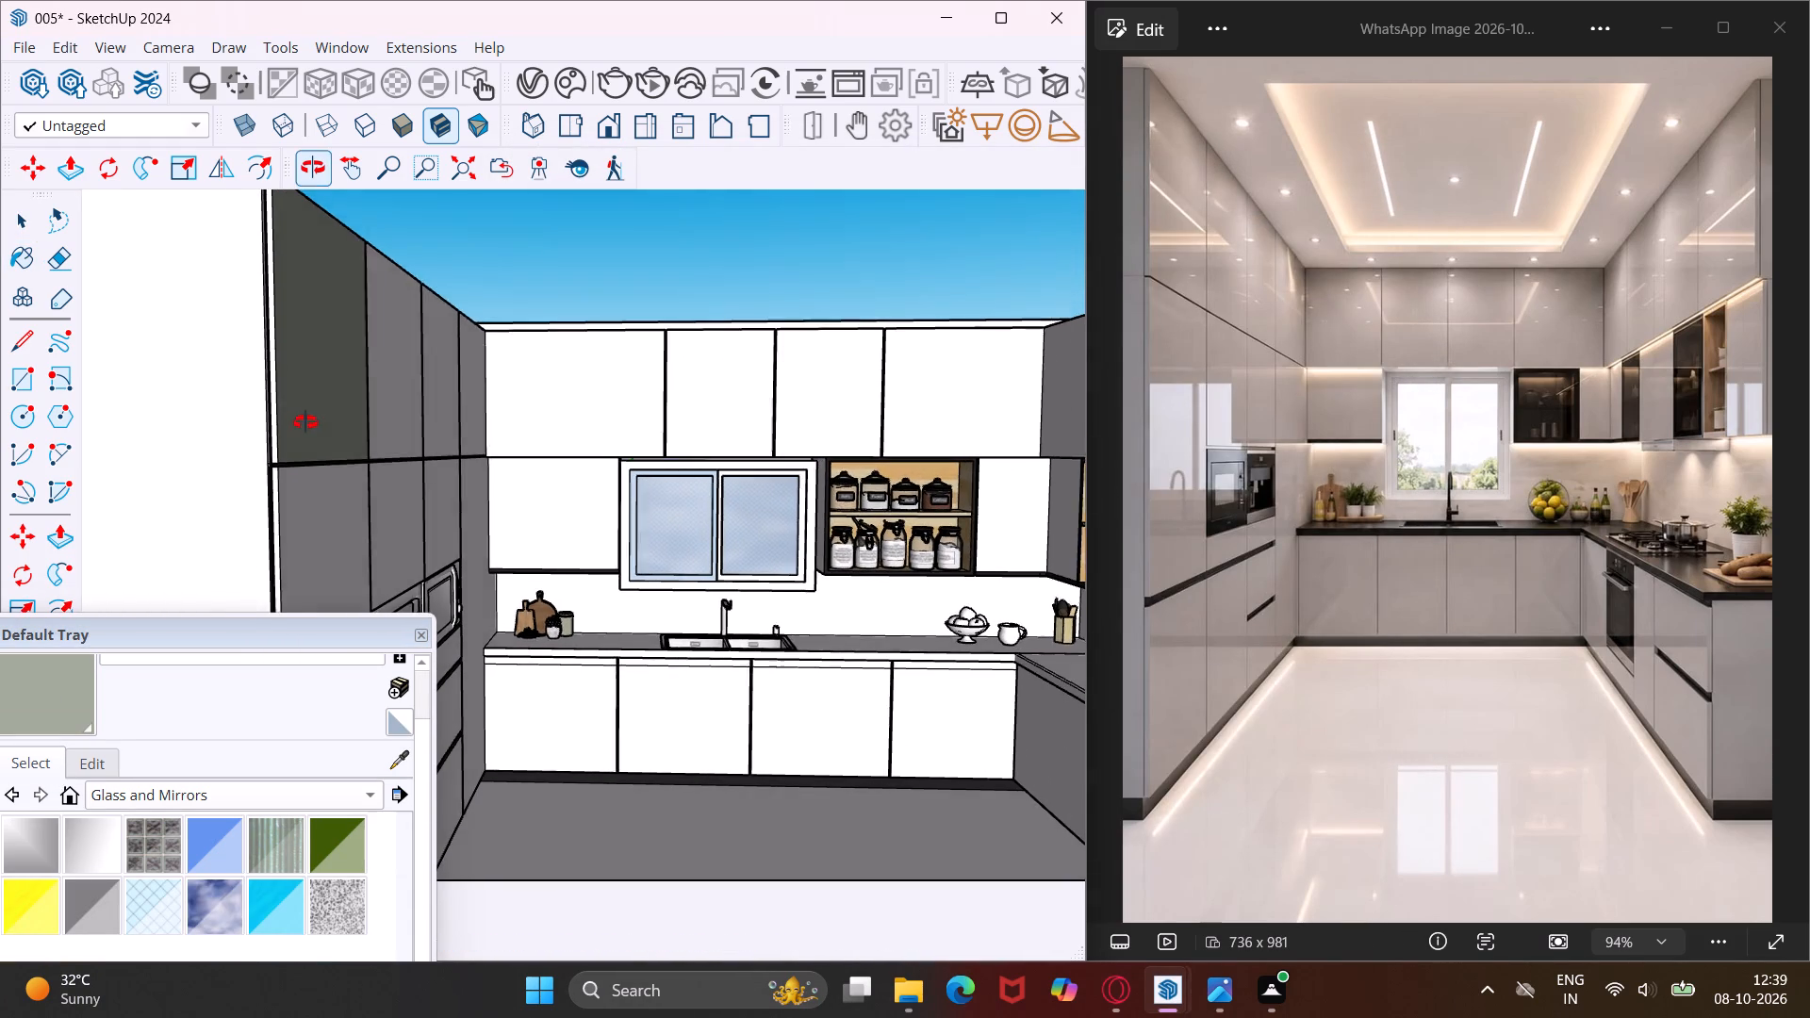
middle_click_drag(305, 422, 297, 425)
left_click(306, 524)
left_click(350, 386)
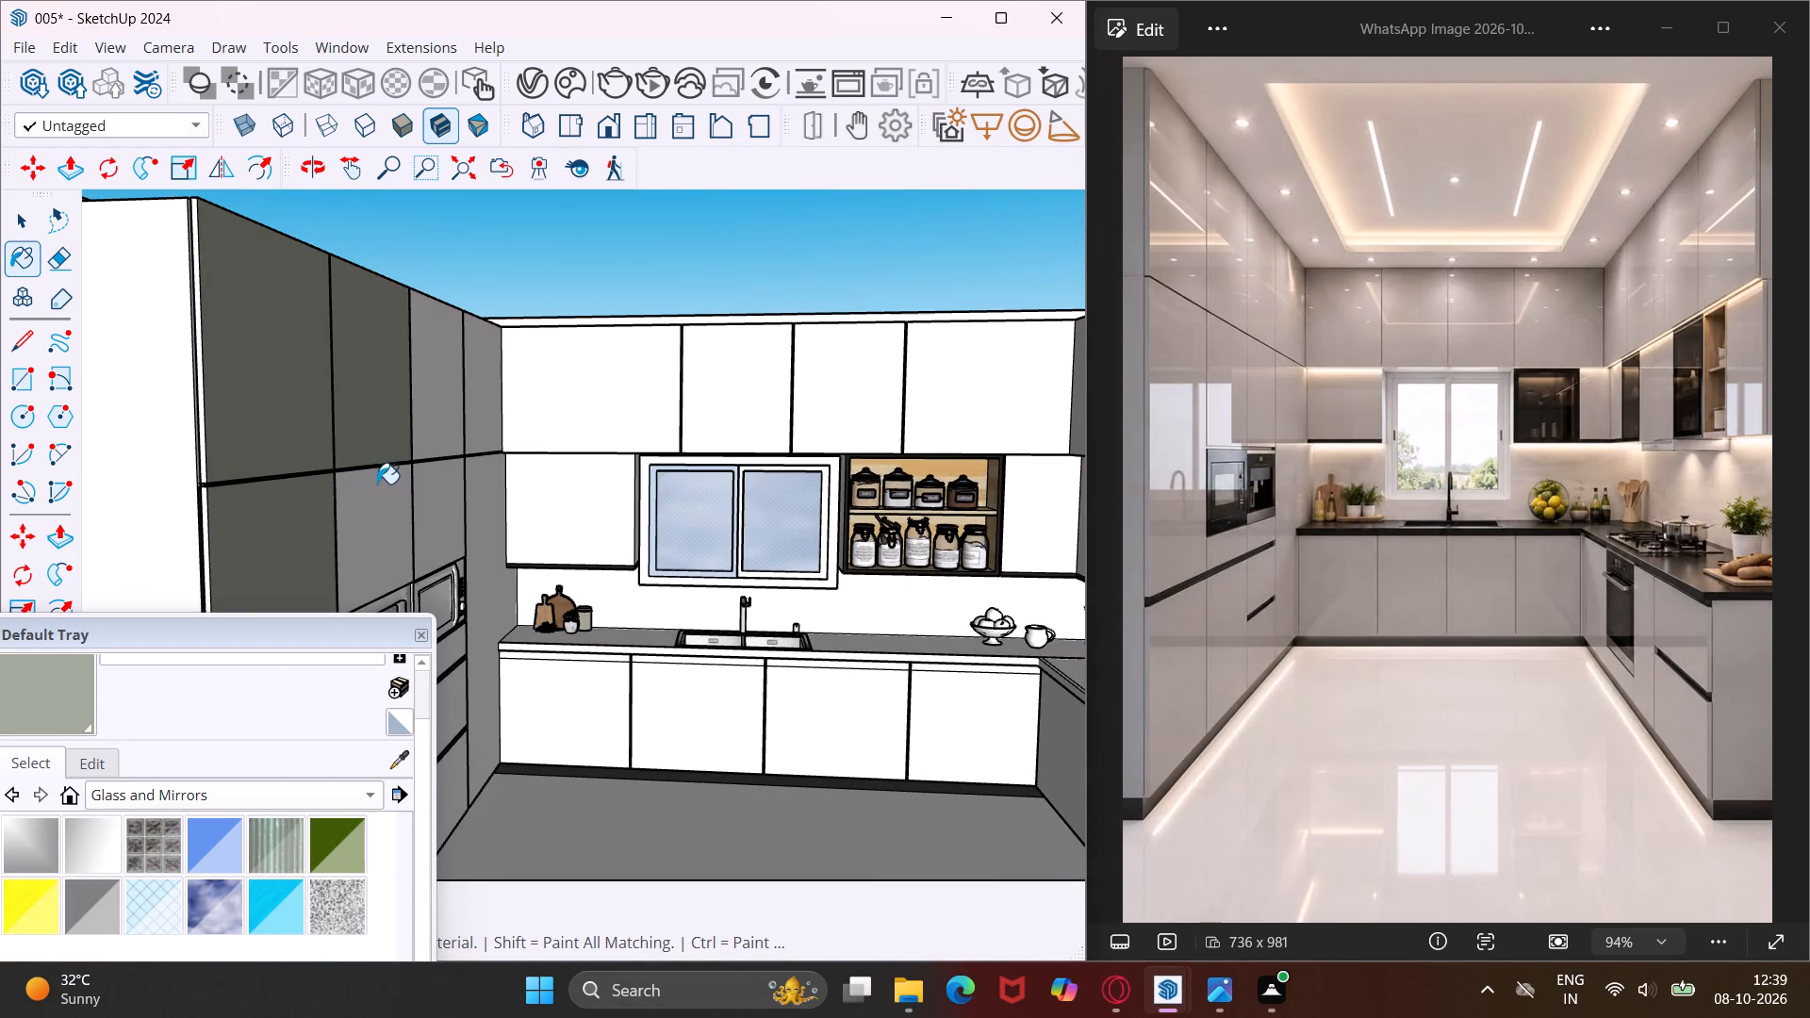
left_click(377, 486)
left_click(413, 373)
left_click(438, 482)
left_click(480, 391)
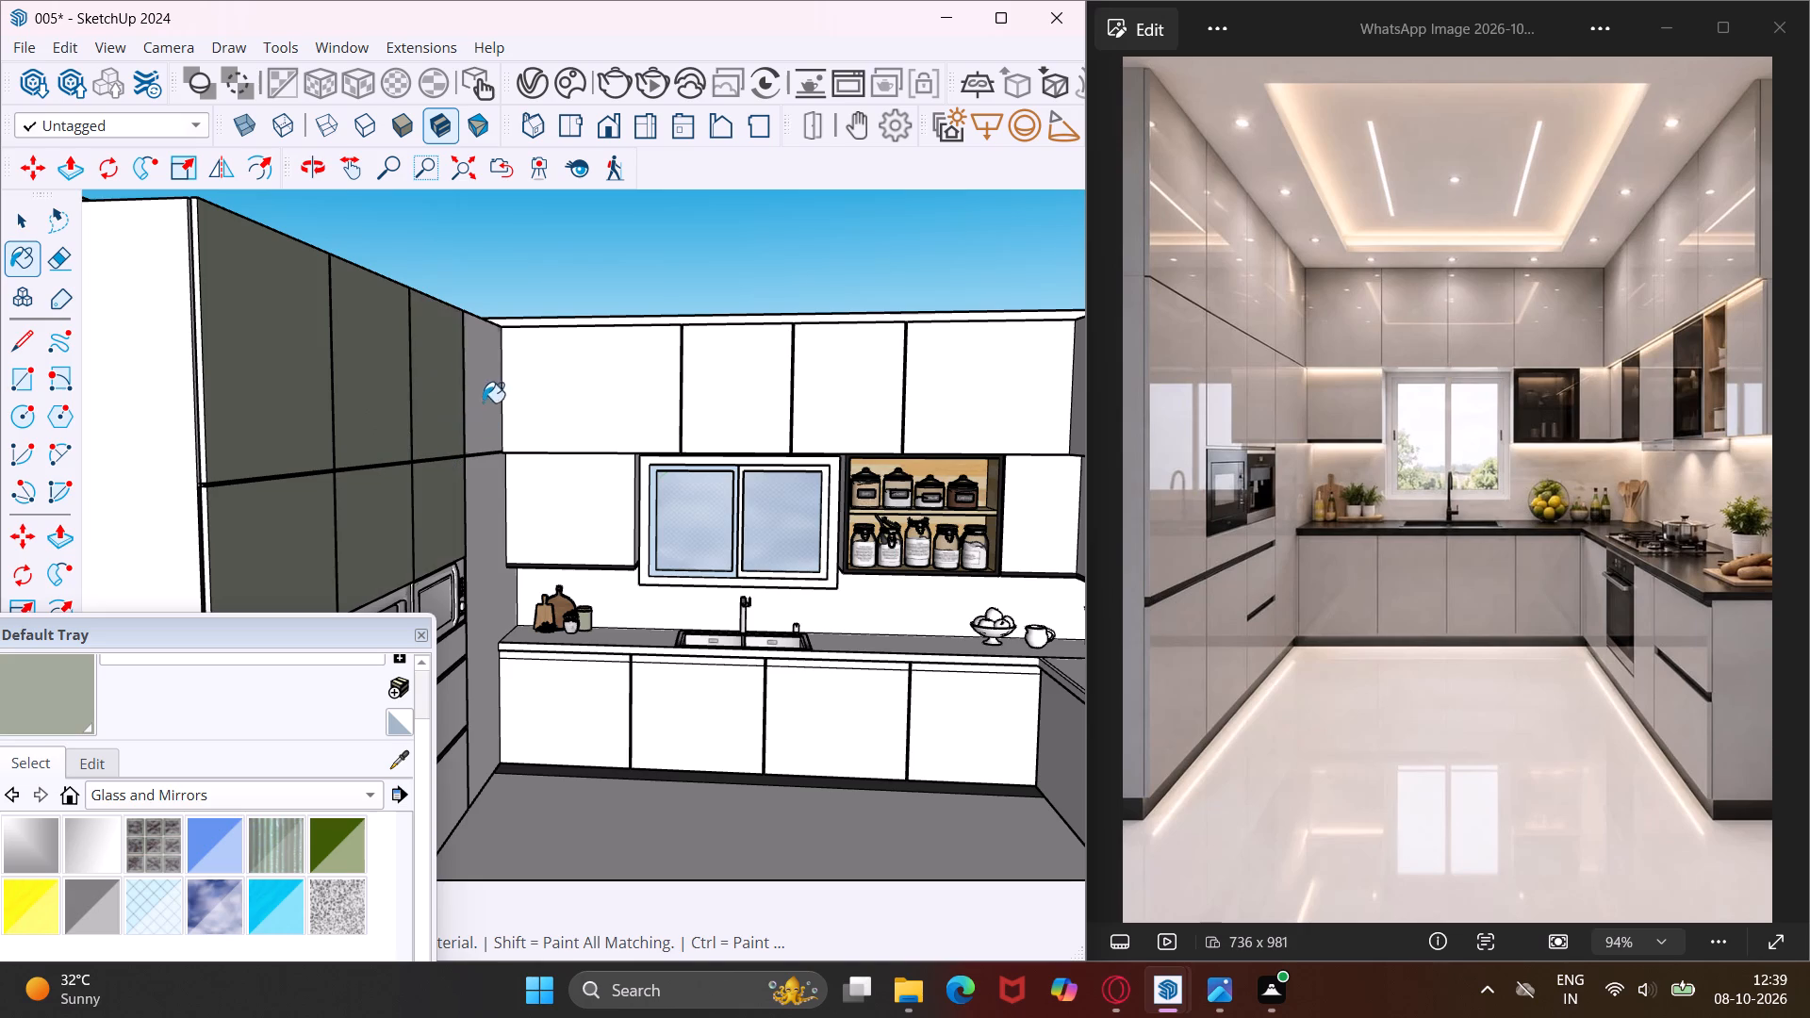
left_click(485, 505)
Paint the back wall's four top cabinet doors and the wall cabinet left of the window with the Generic material.
left_click(518, 412)
left_click(542, 501)
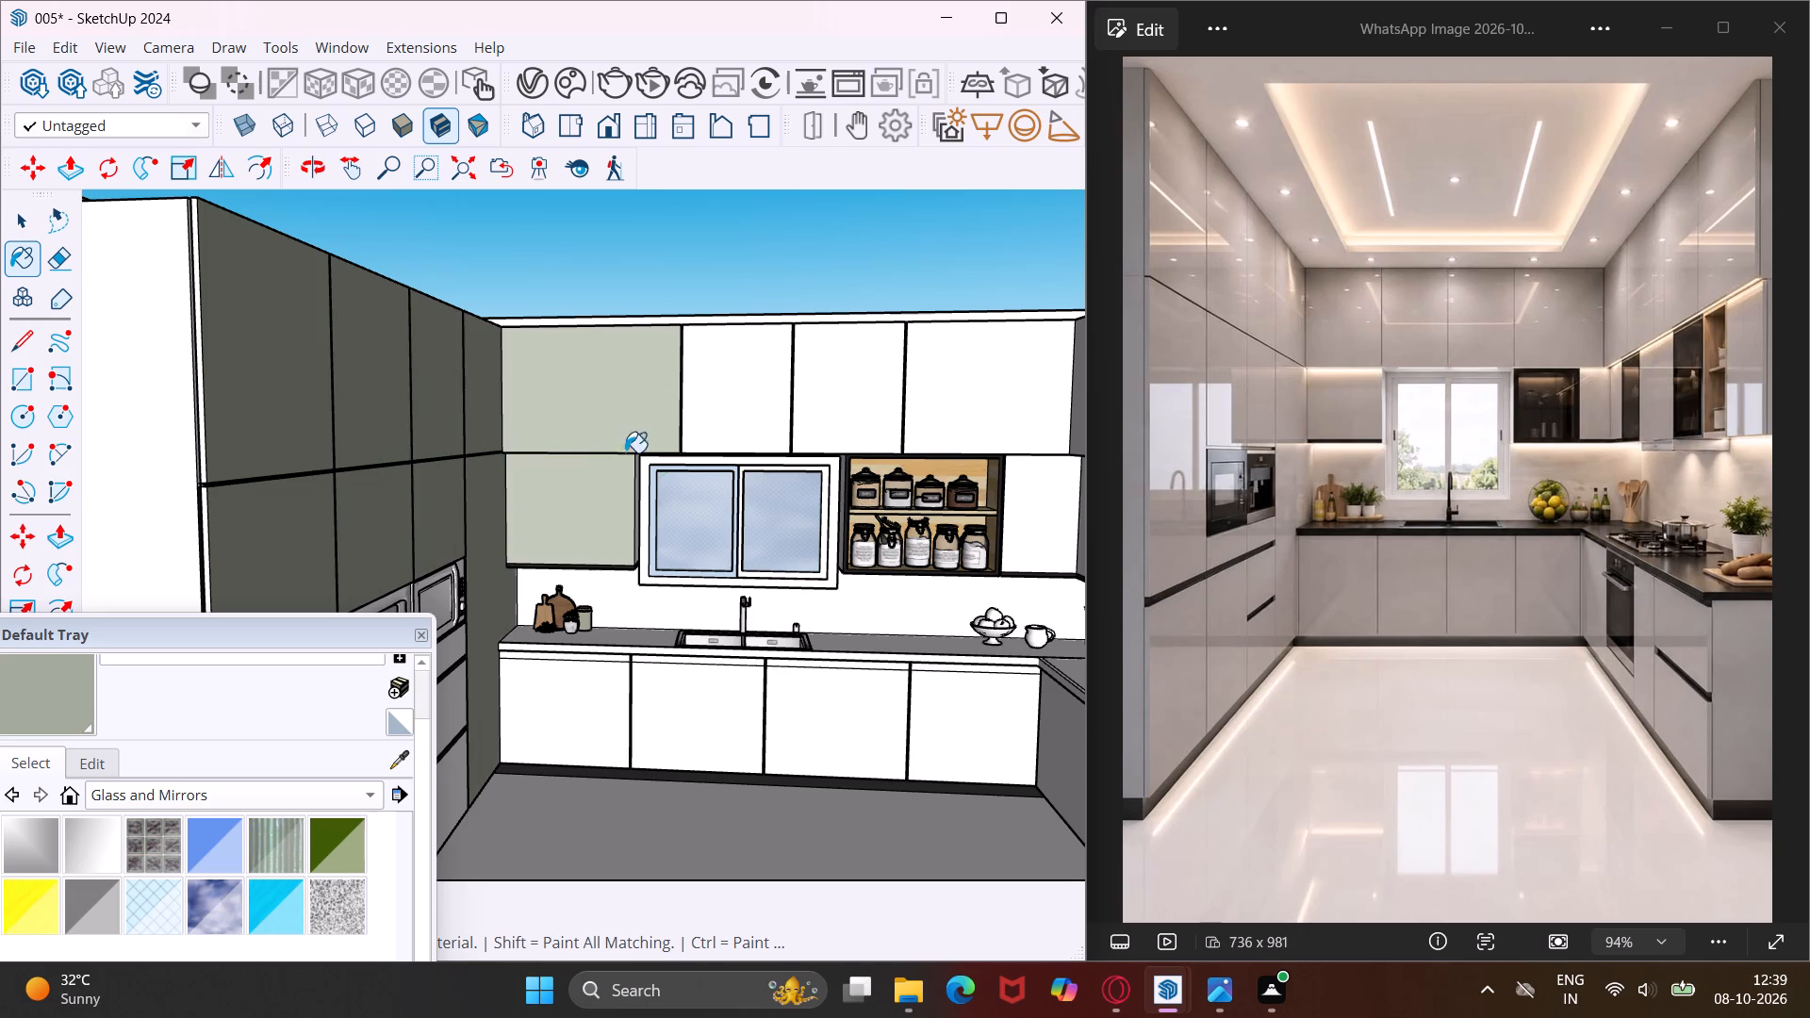
left_click(714, 385)
left_click(844, 377)
left_click(1022, 356)
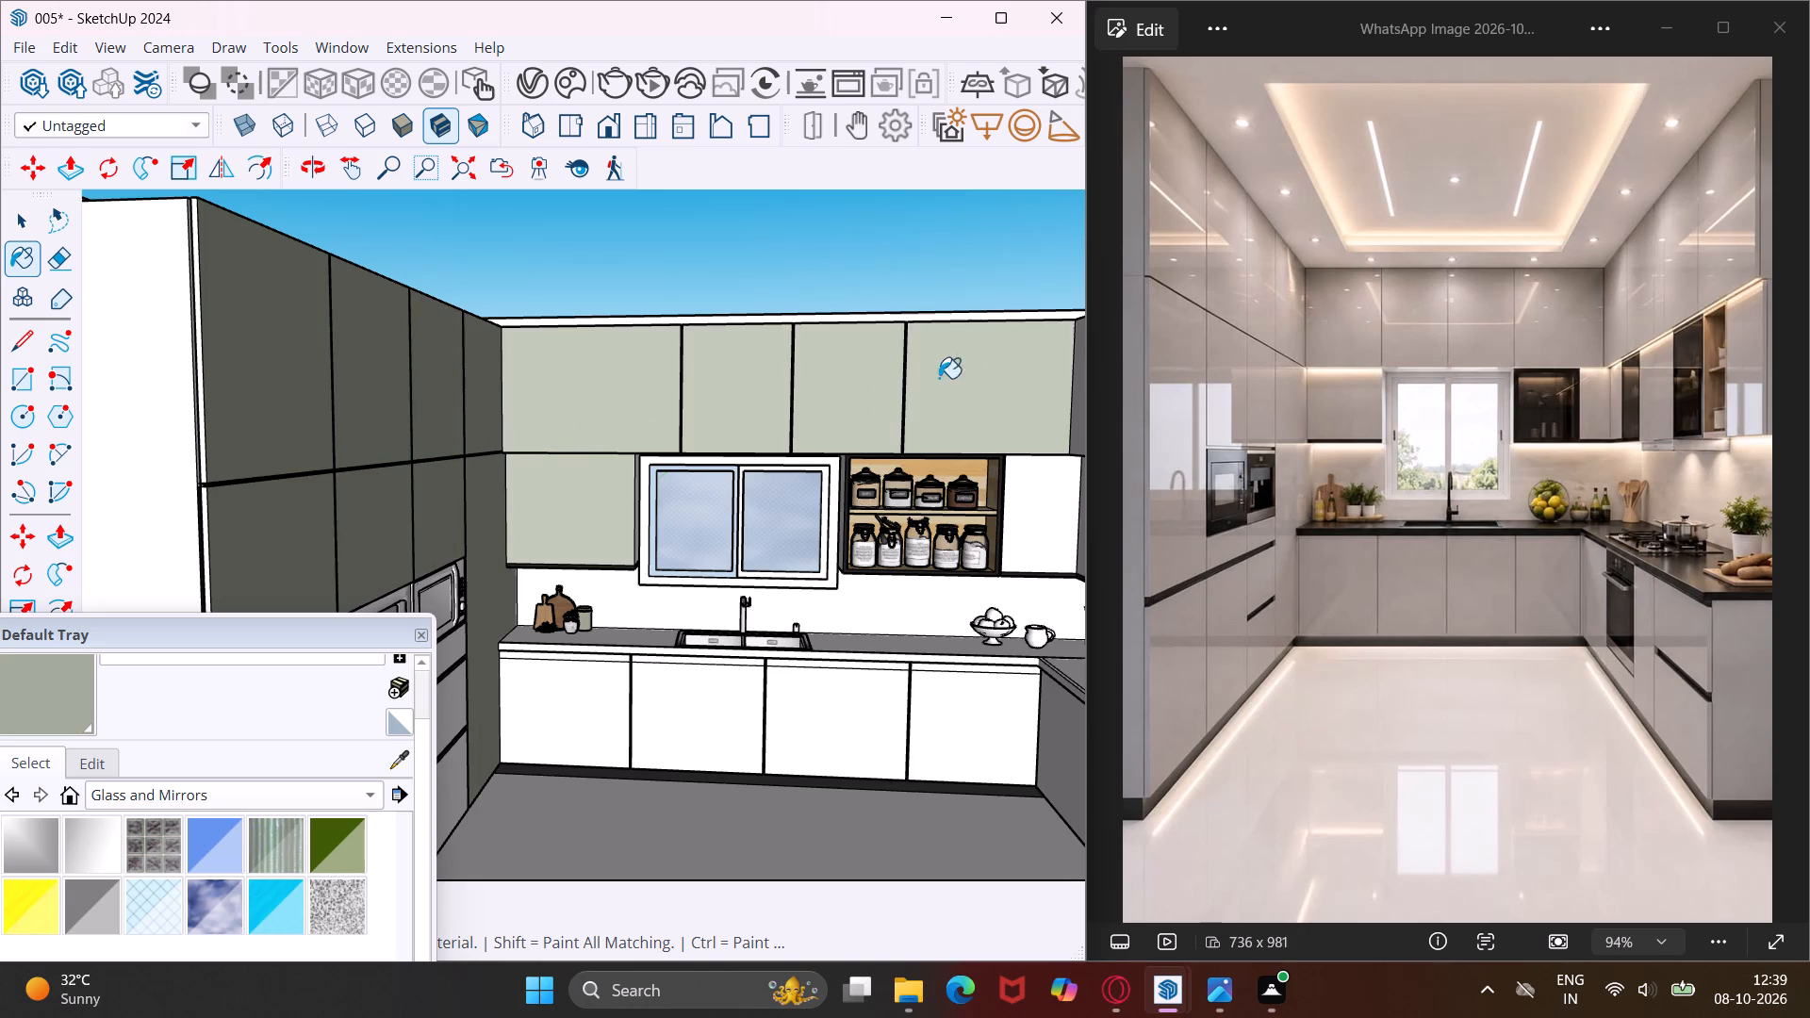
Paint the left tall unit's end panel, its lower doors and the drawer fronts below the built-in ovens with the Generic material.
scroll(831, 417, "down", 4)
left_click(488, 523)
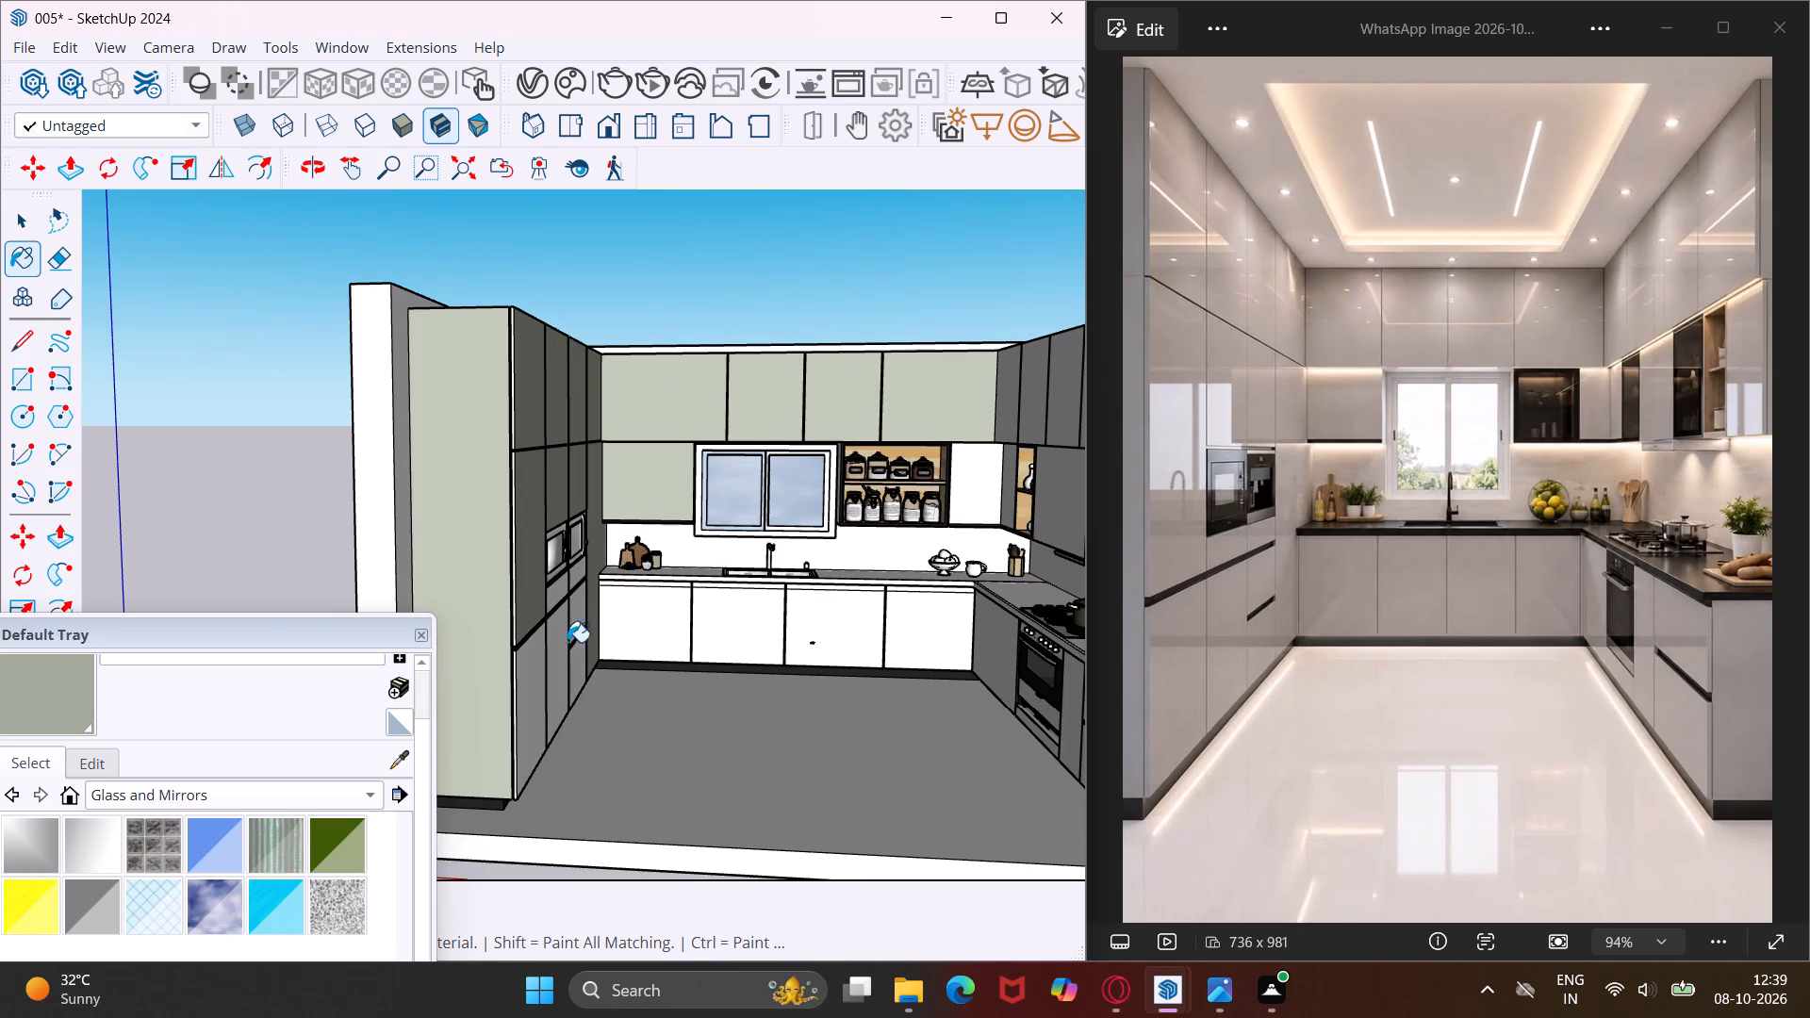
left_click(537, 718)
scroll(547, 658, "up", 3)
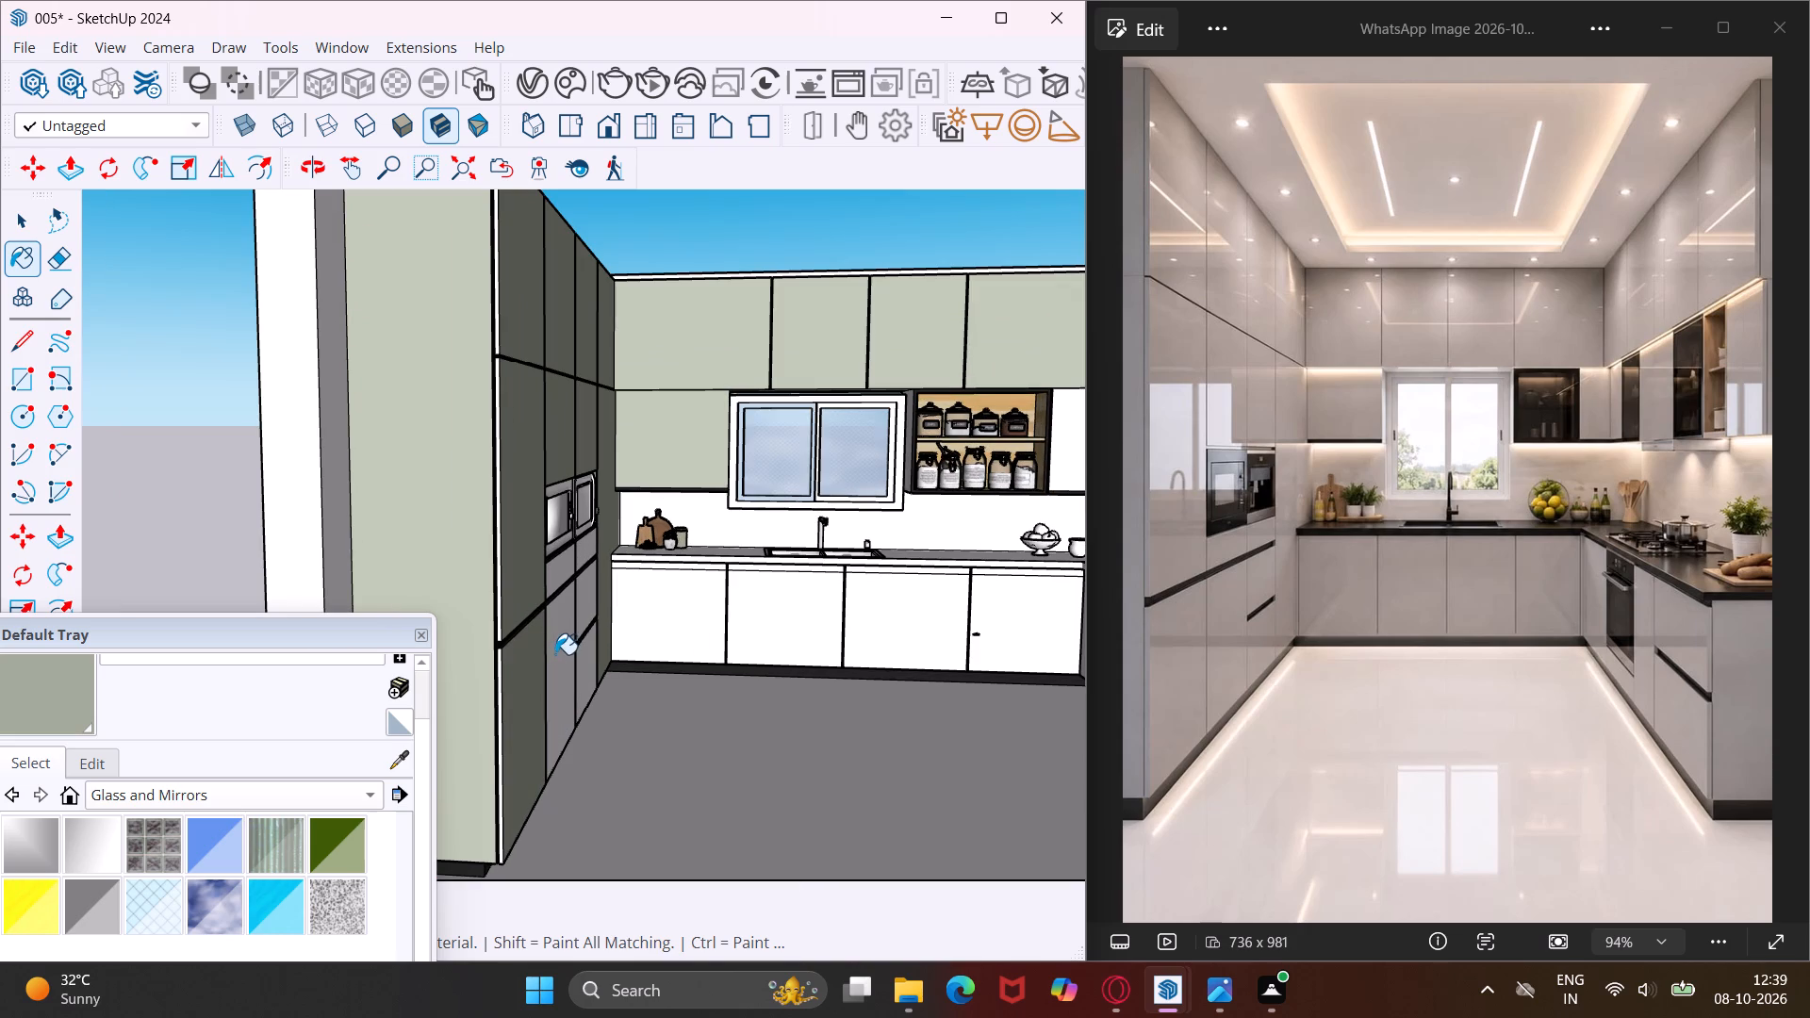
left_click(555, 654)
scroll(557, 583, "up", 3)
left_click(557, 583)
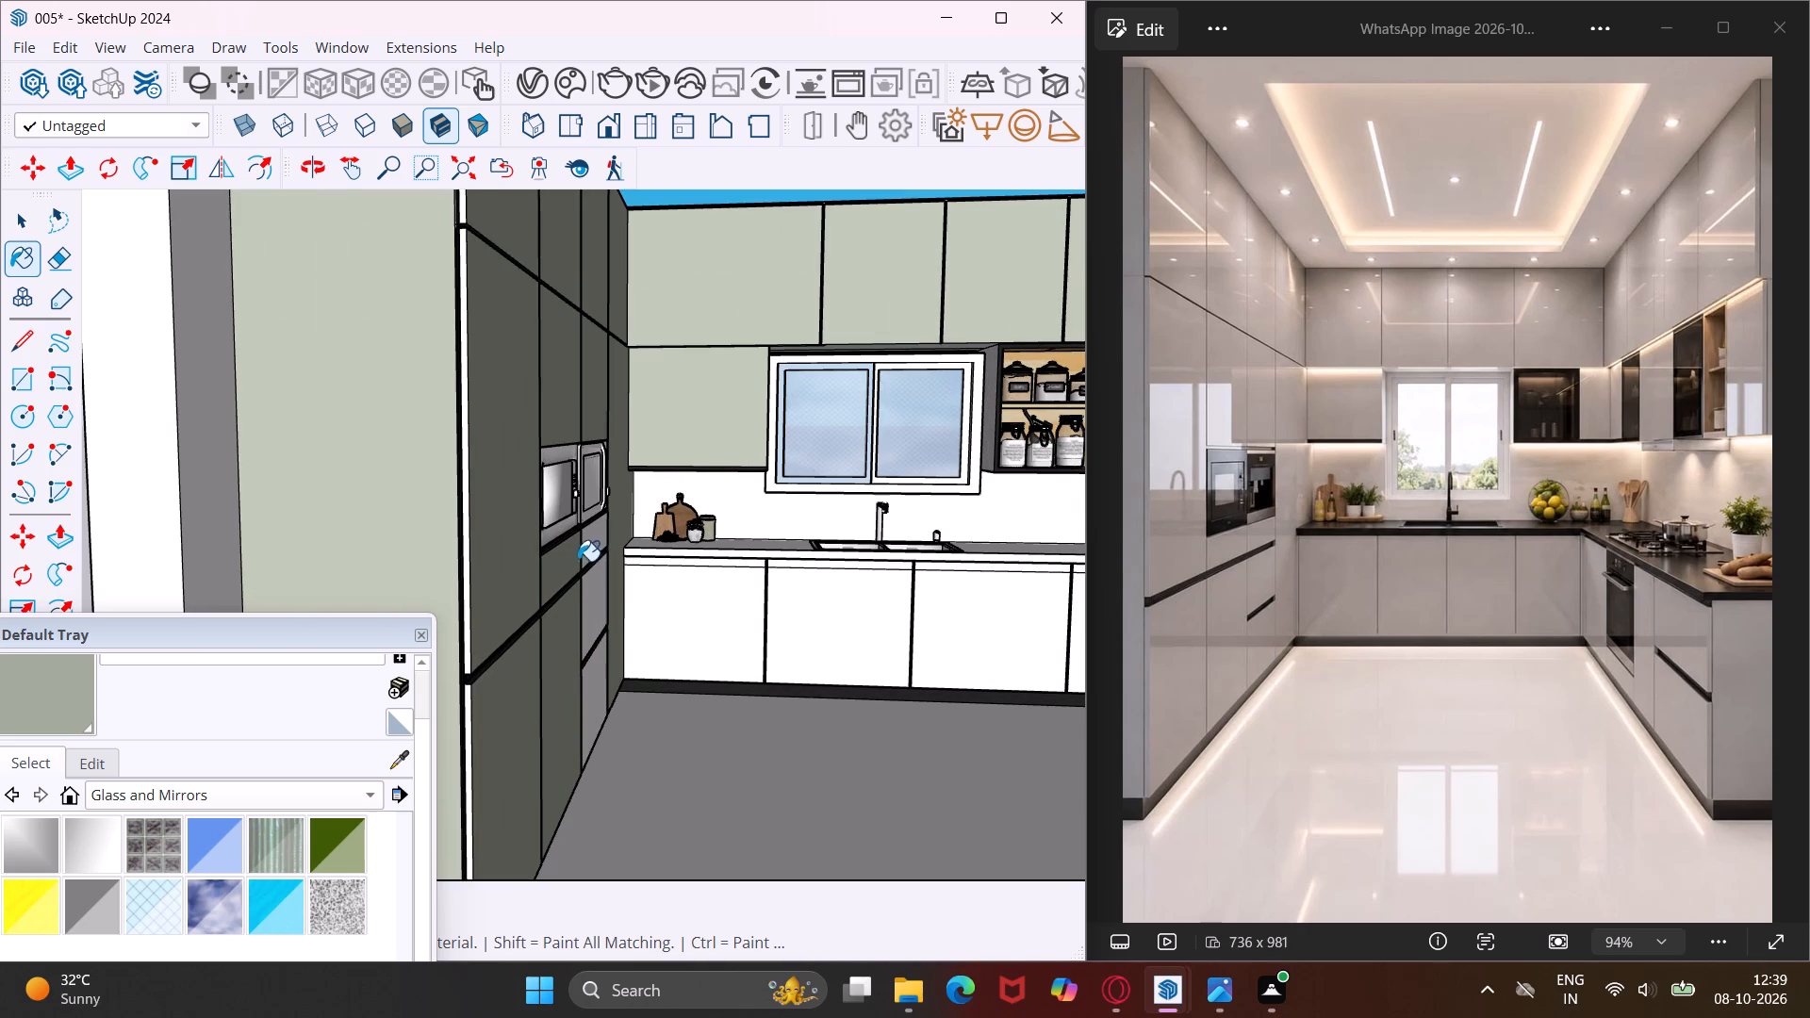
left_click(592, 551)
left_click(599, 610)
left_click(610, 675)
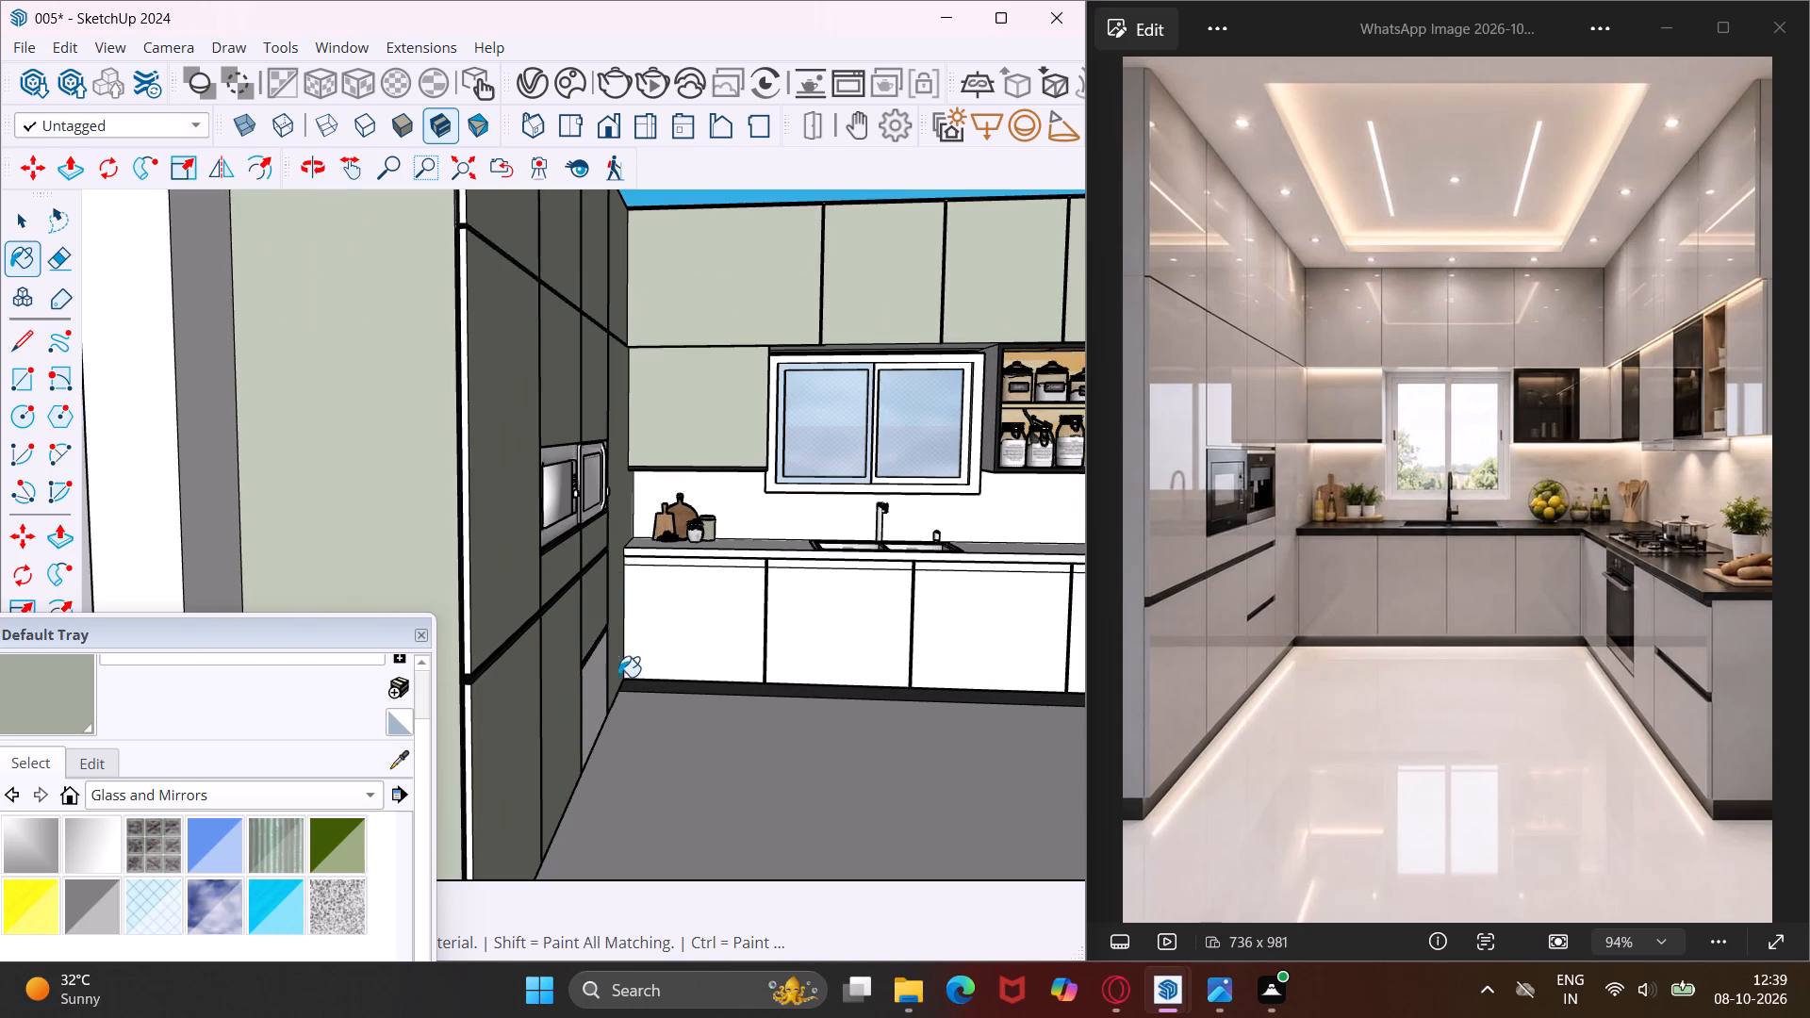
Paint the first three base cabinet doors under the back-wall counter, from the left corner, with the Generic material.
left_click(679, 614)
left_click(832, 589)
left_click(959, 585)
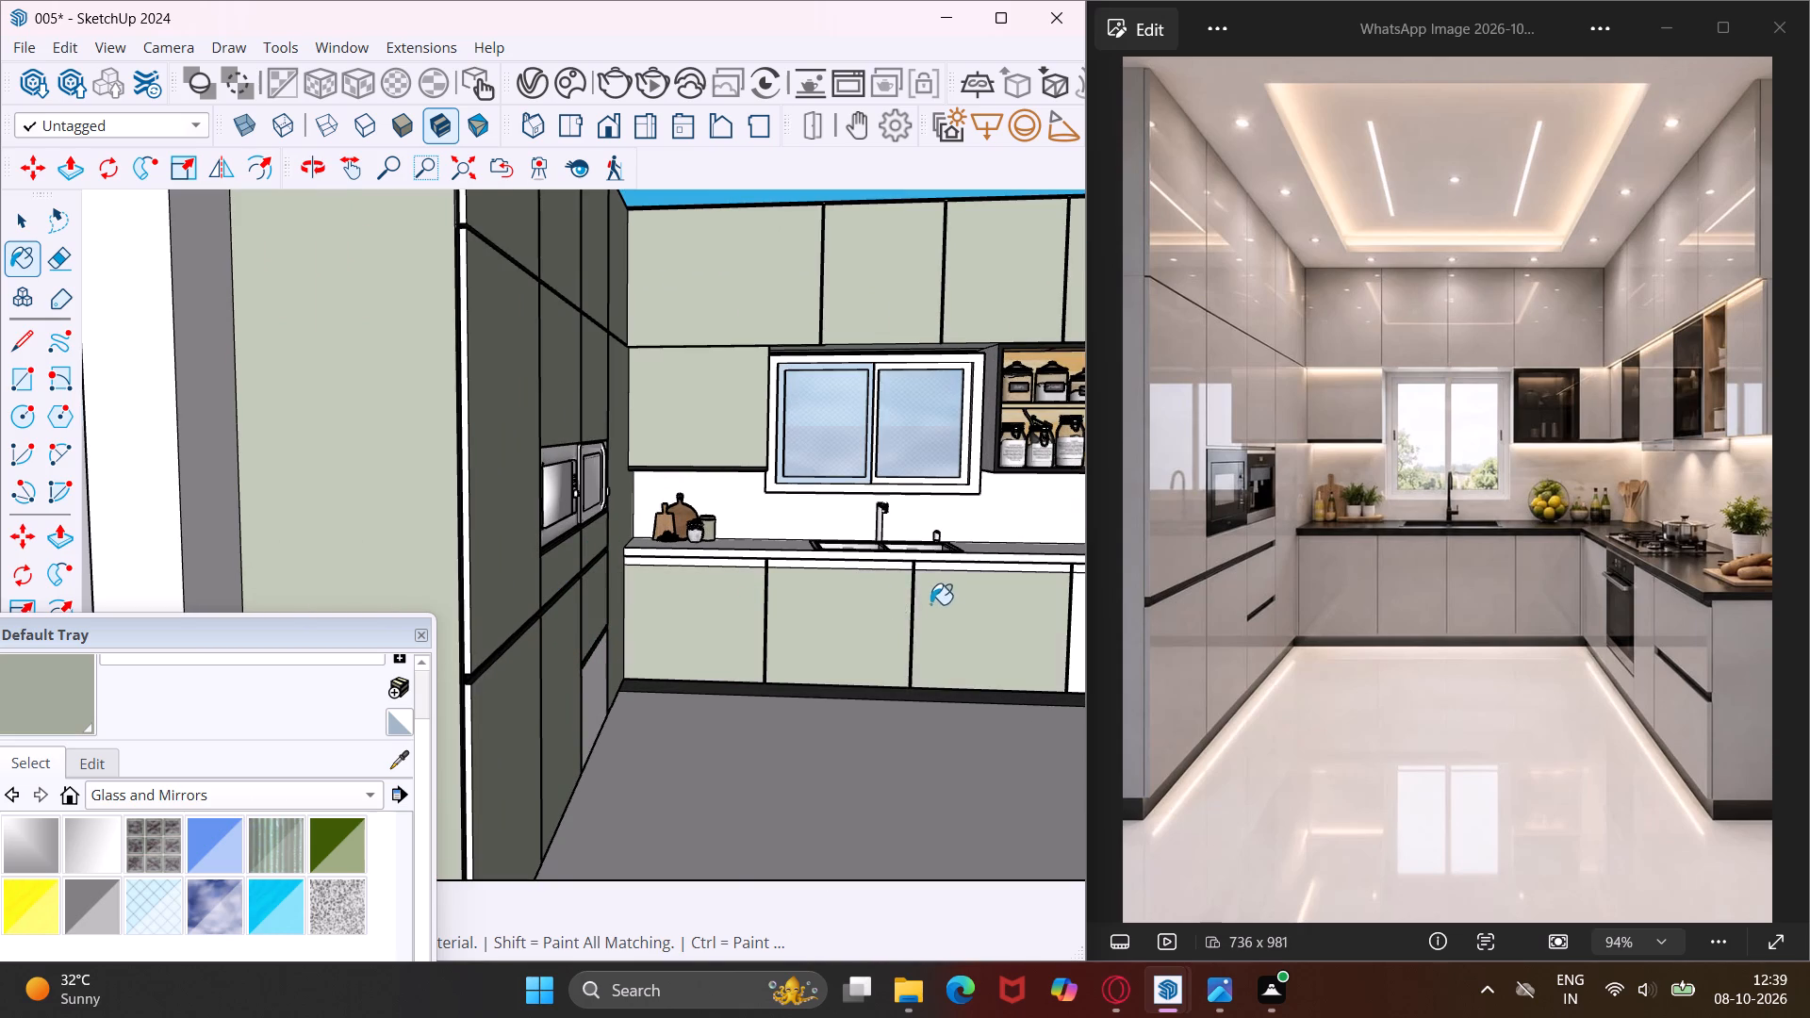
Paint the right-hand run's base and wall cabinet end panels and the nearest lower wall-cabinet front with the Generic material.
scroll(705, 661, "down", 8)
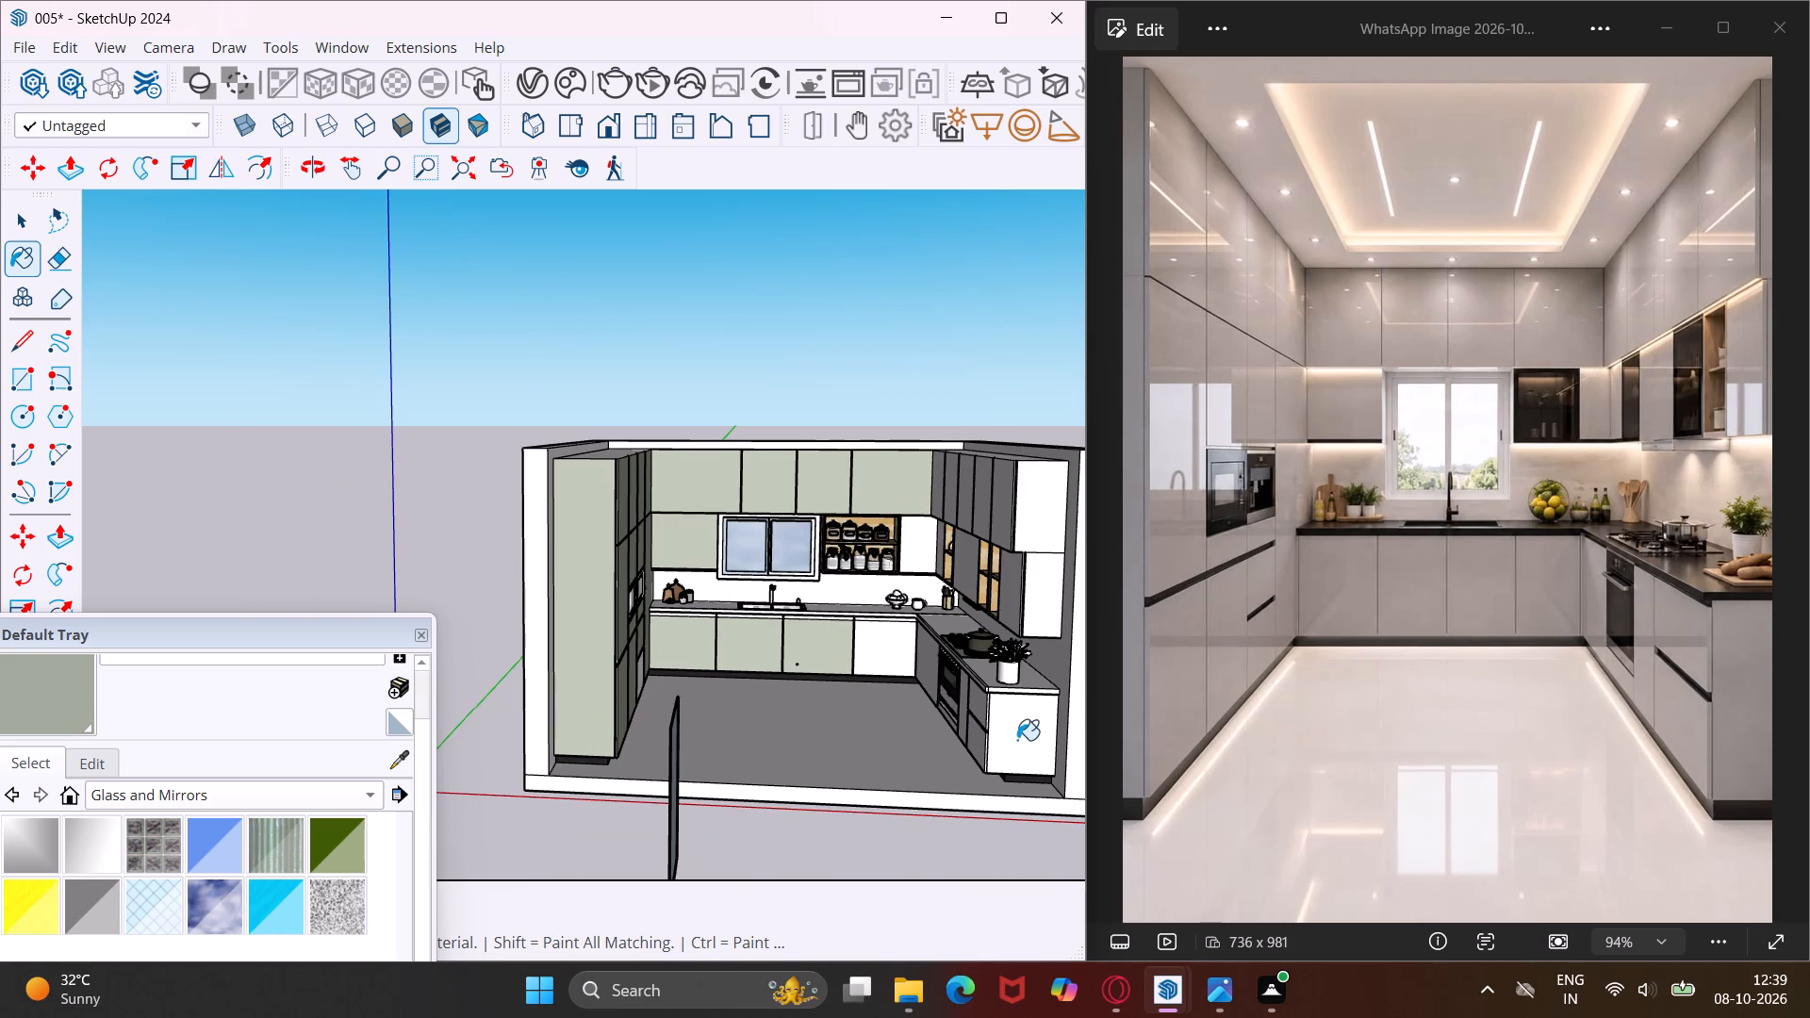
left_click(1017, 740)
left_click(1031, 512)
left_click(1054, 603)
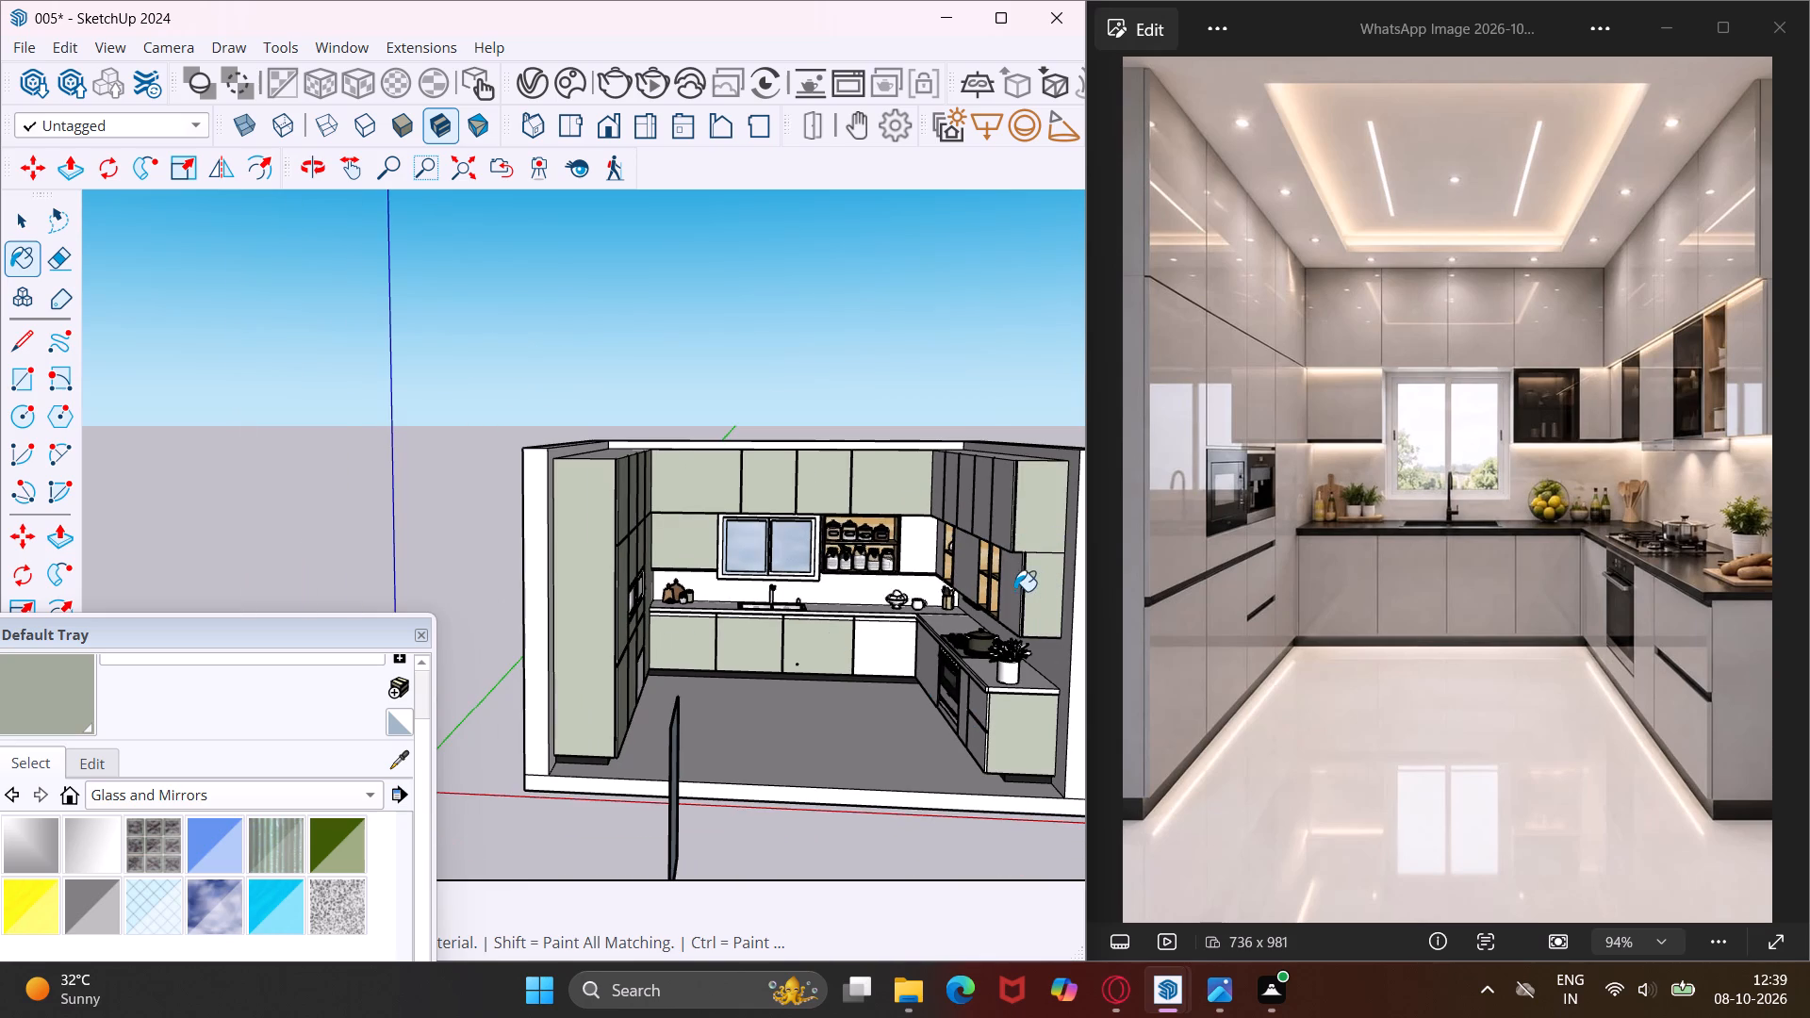
left_click(1011, 590)
scroll(1011, 590, "up", 10)
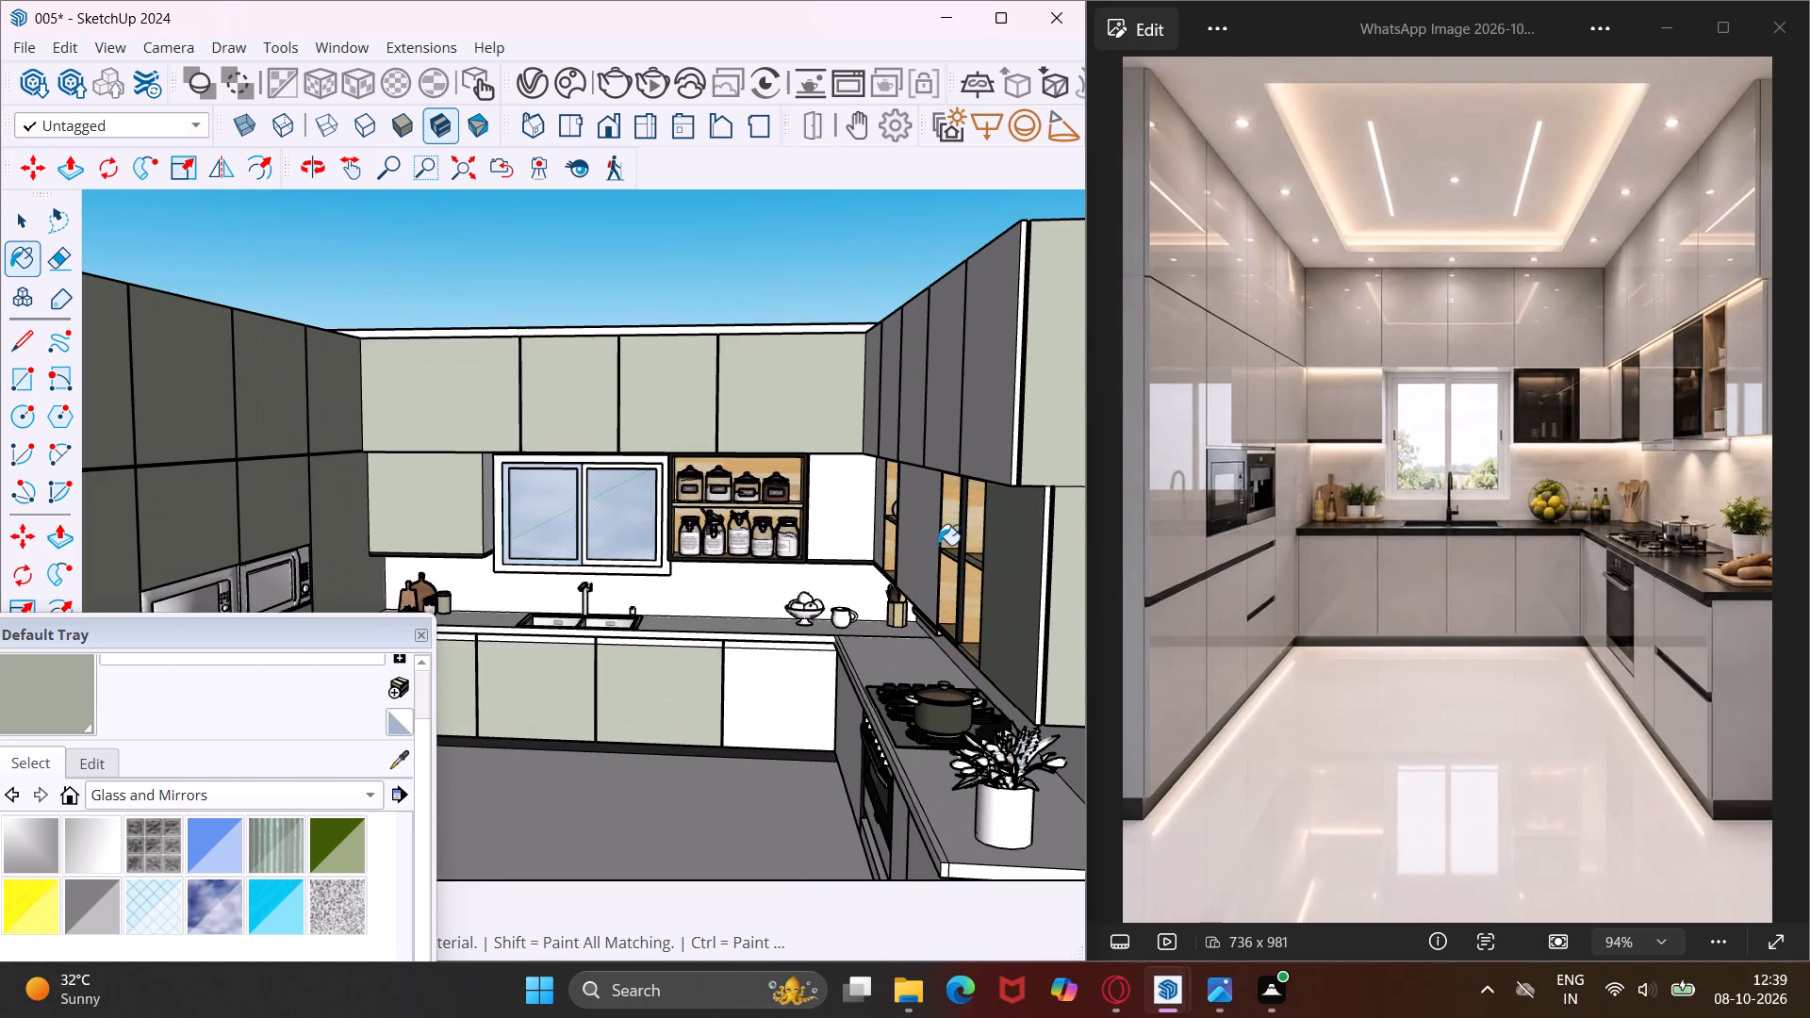
Paint the right-hand run's top cabinet doors, its lower wall-cabinet fronts and the back-wall cabinet beside the jar shelf with the Generic material.
left_click(918, 527)
left_click(946, 411)
left_click(982, 412)
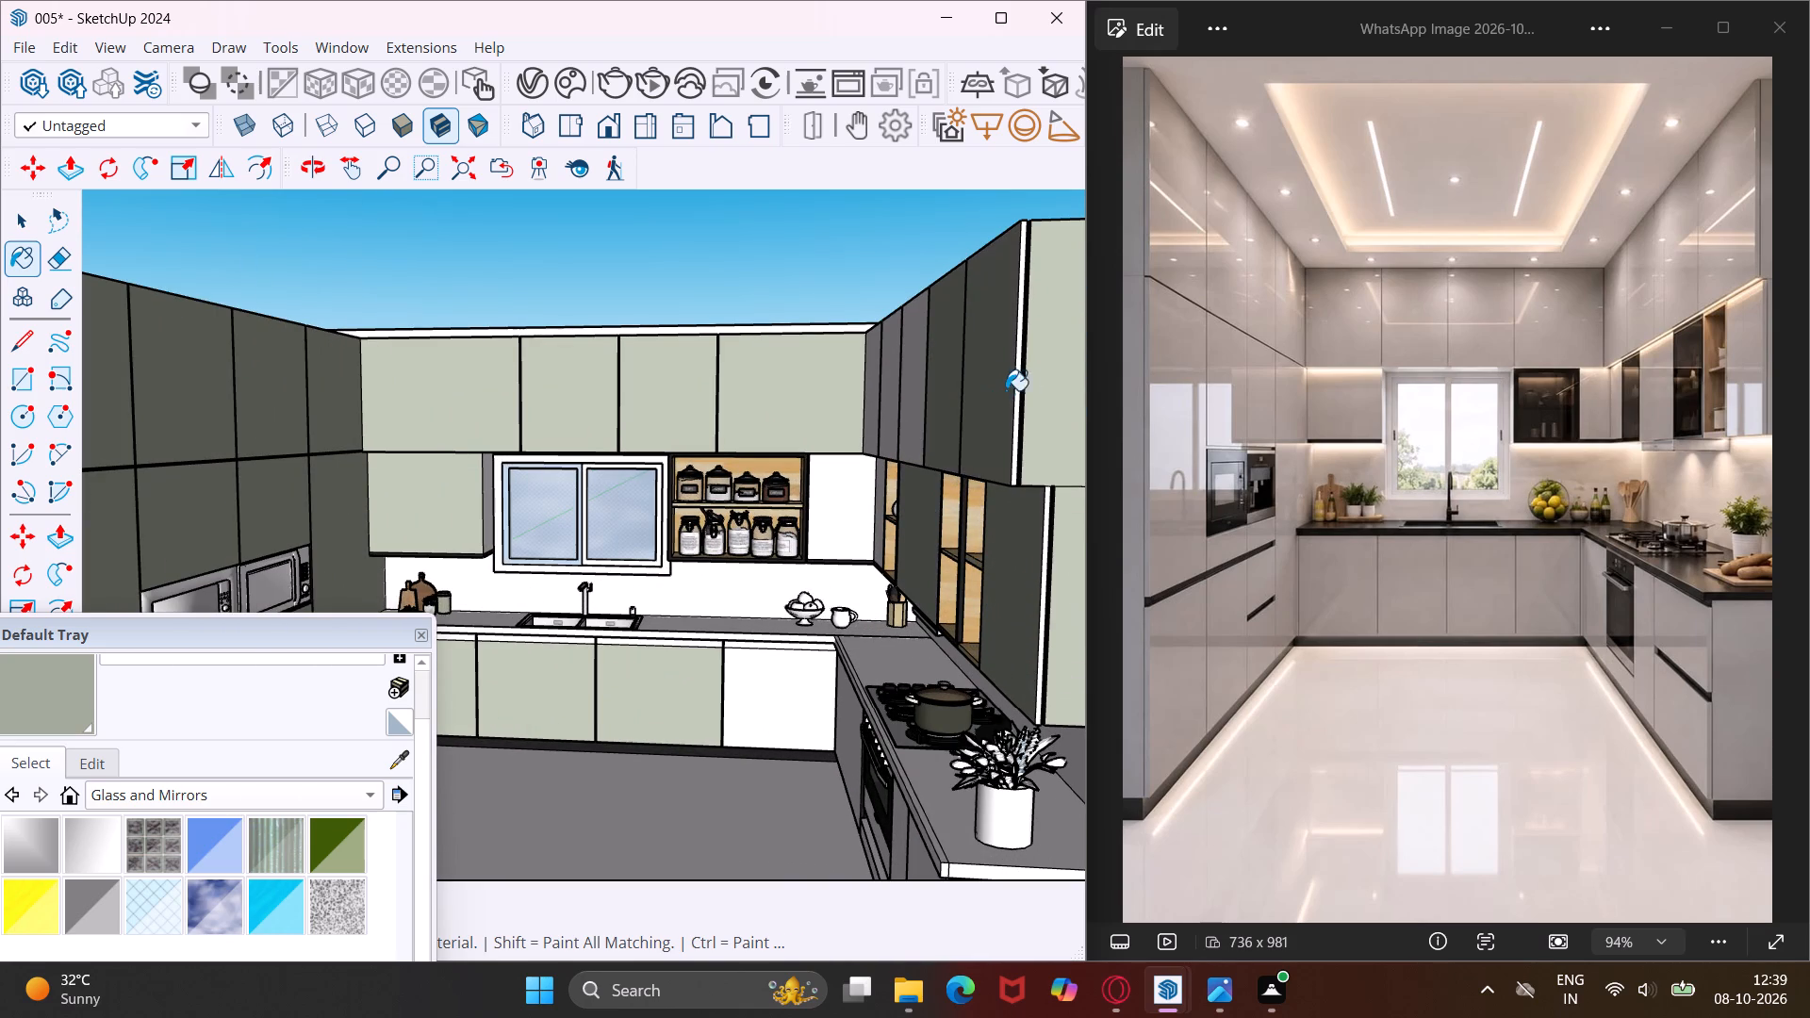
left_click(906, 409)
middle_click_drag(907, 408, 1074, 383)
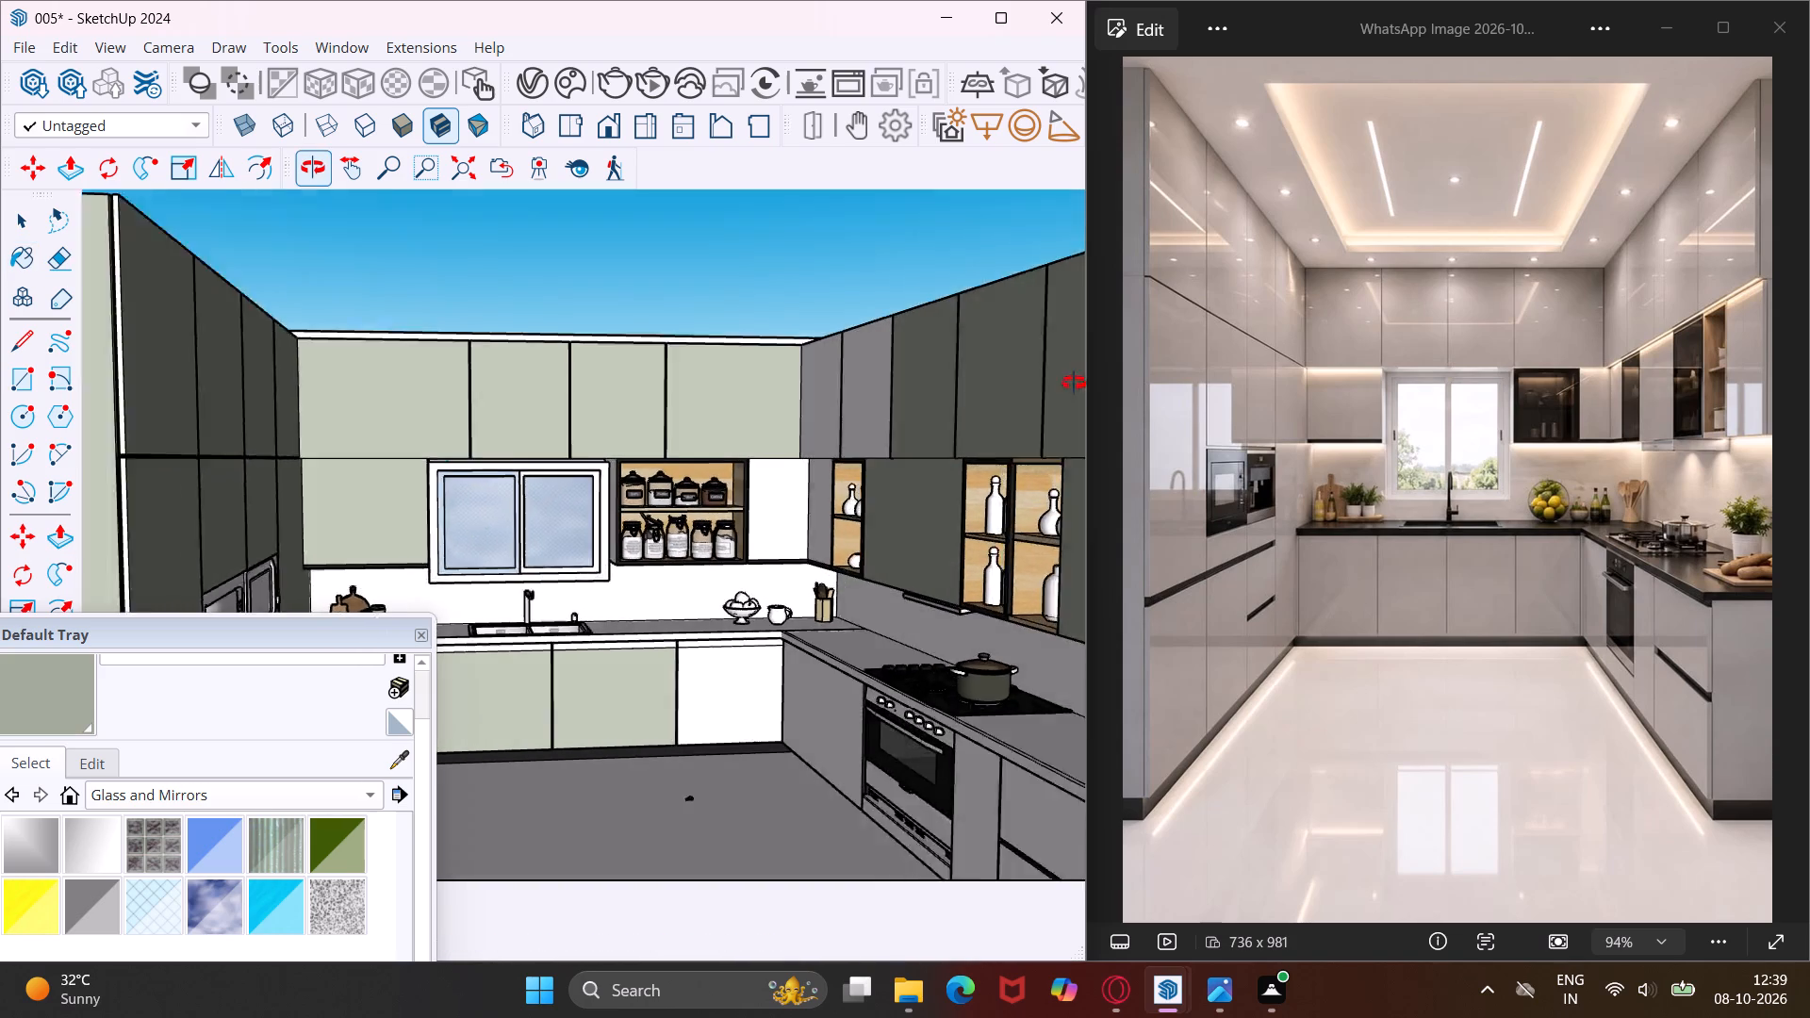
middle_click_drag(1074, 383, 1093, 381)
left_click(859, 386)
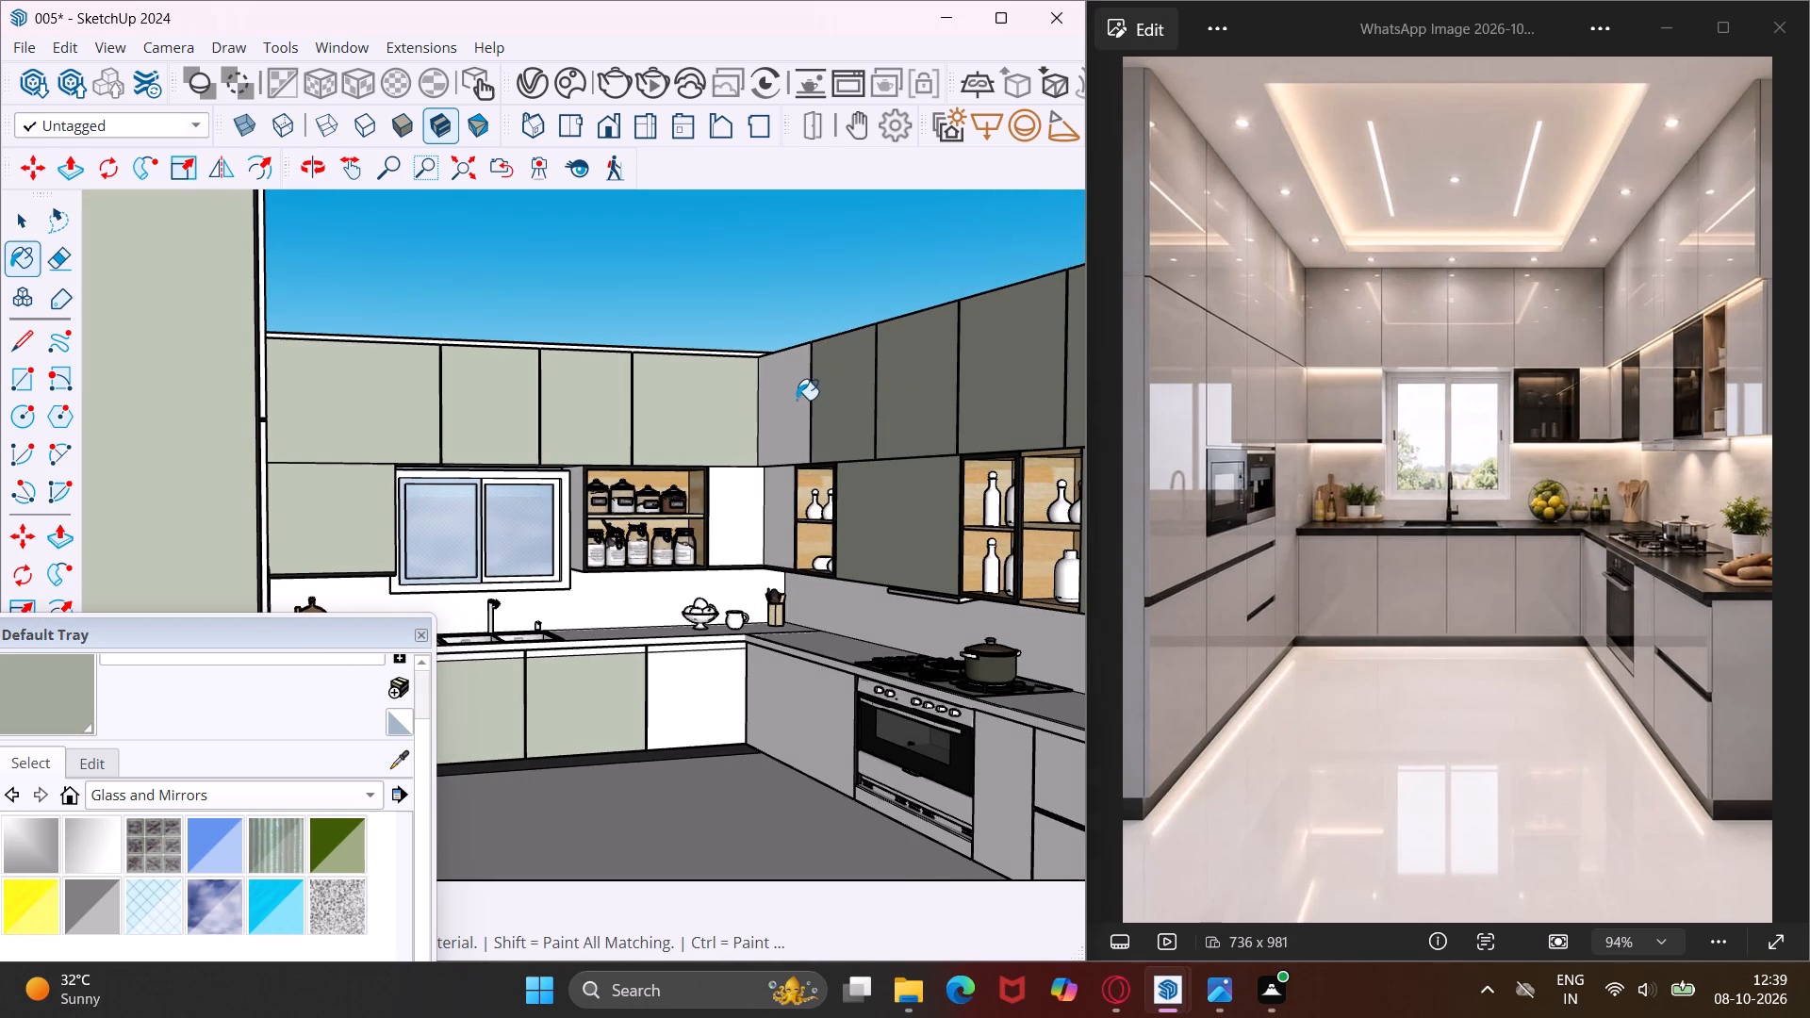
left_click(797, 400)
left_click(773, 519)
left_click(727, 519)
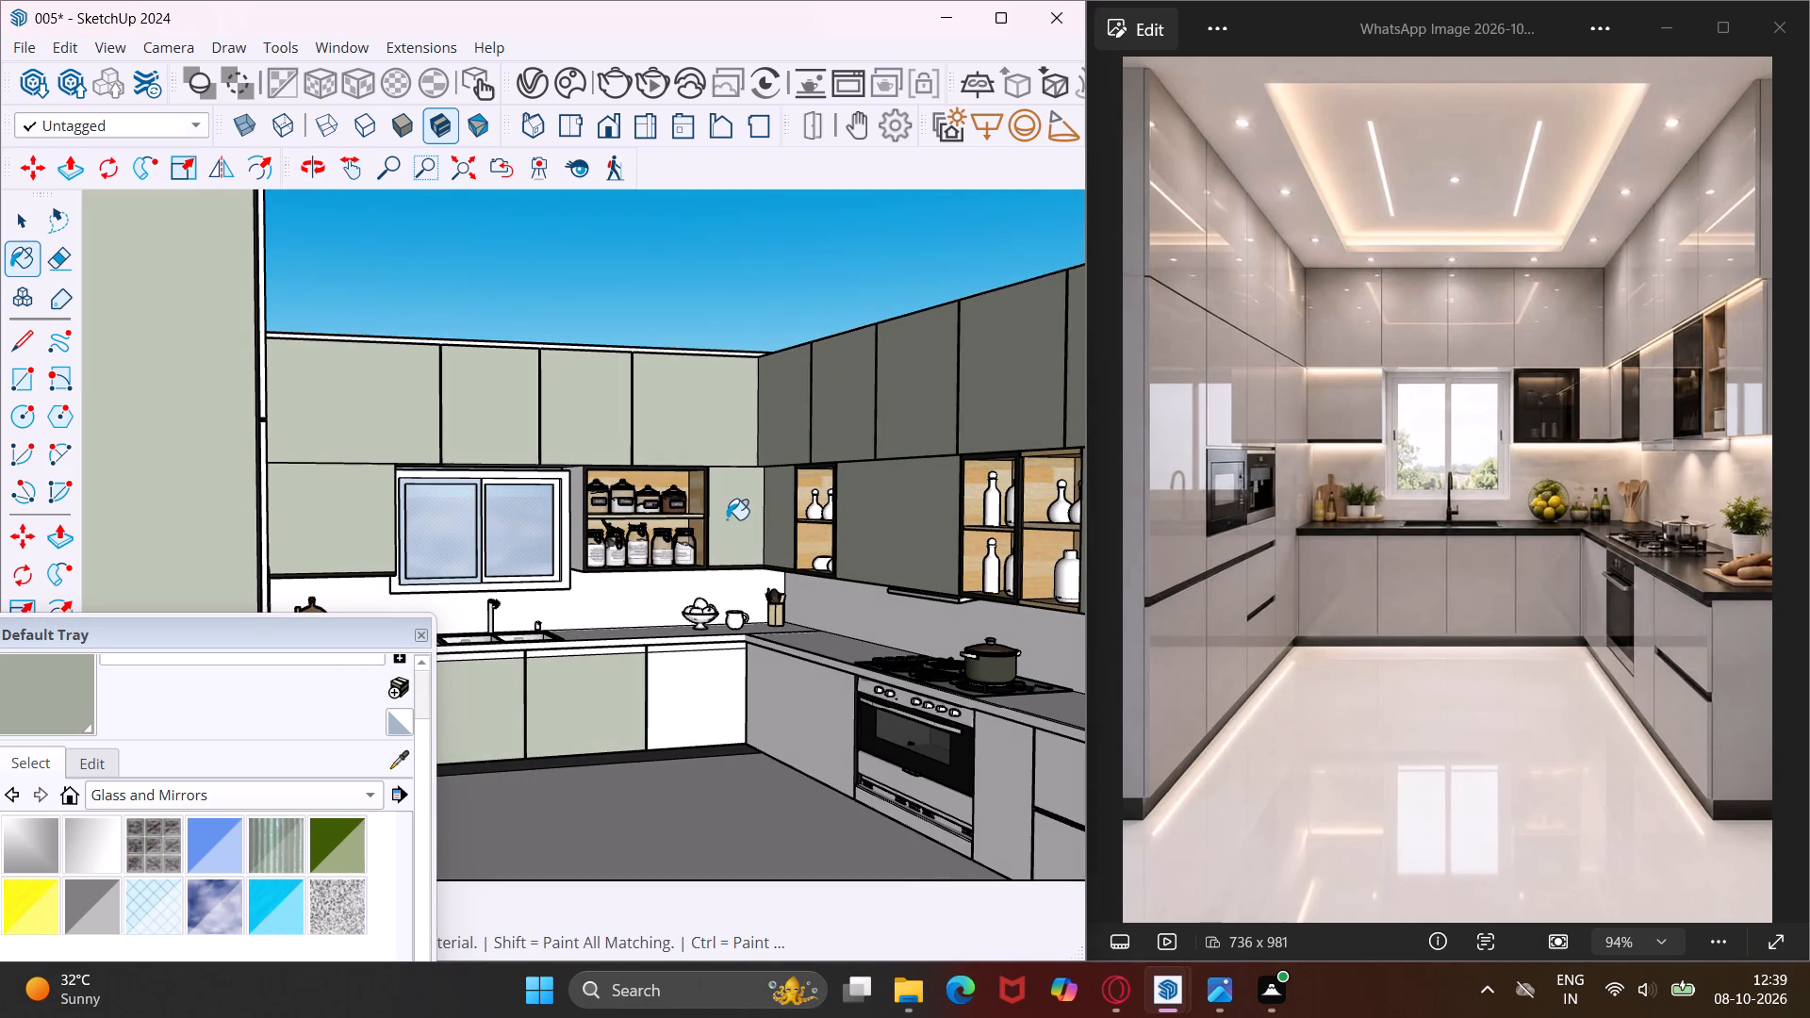
Run a V-Ray test render of the whole kitchen and inspect the painted cabinets up close.
middle_click_drag(727, 519, 524, 586)
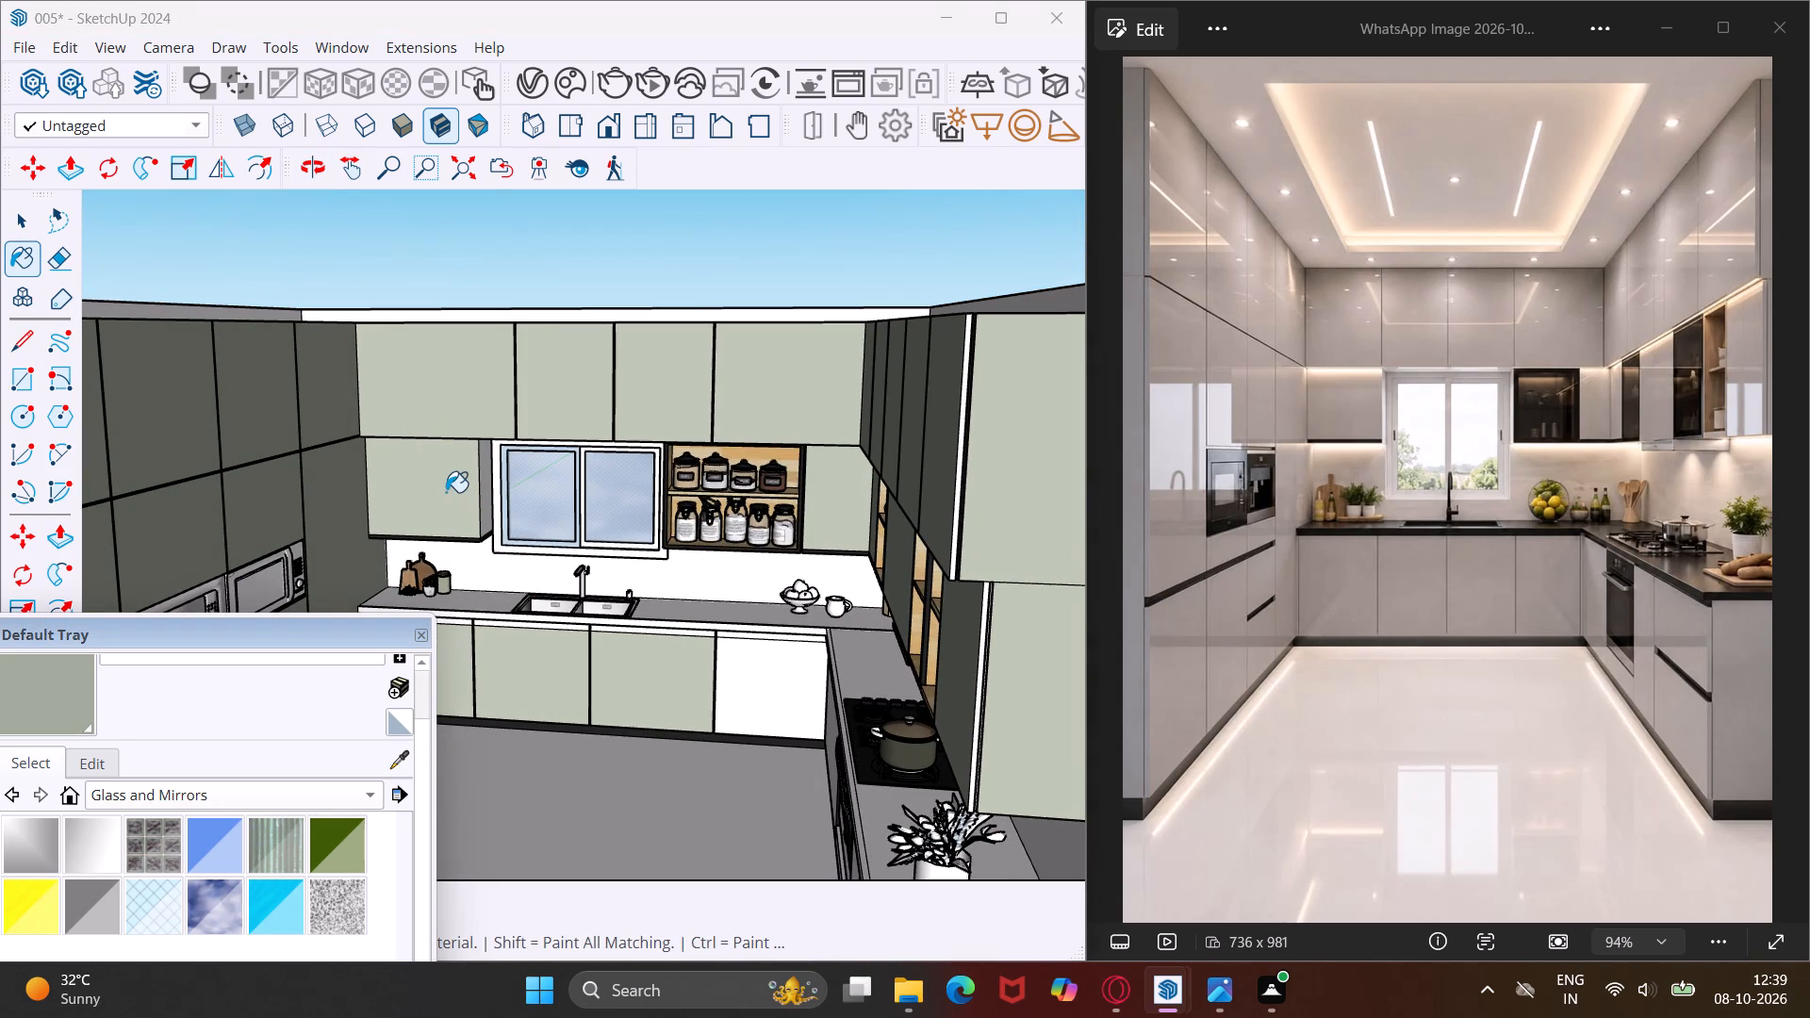
middle_click_drag(446, 492, 499, 429)
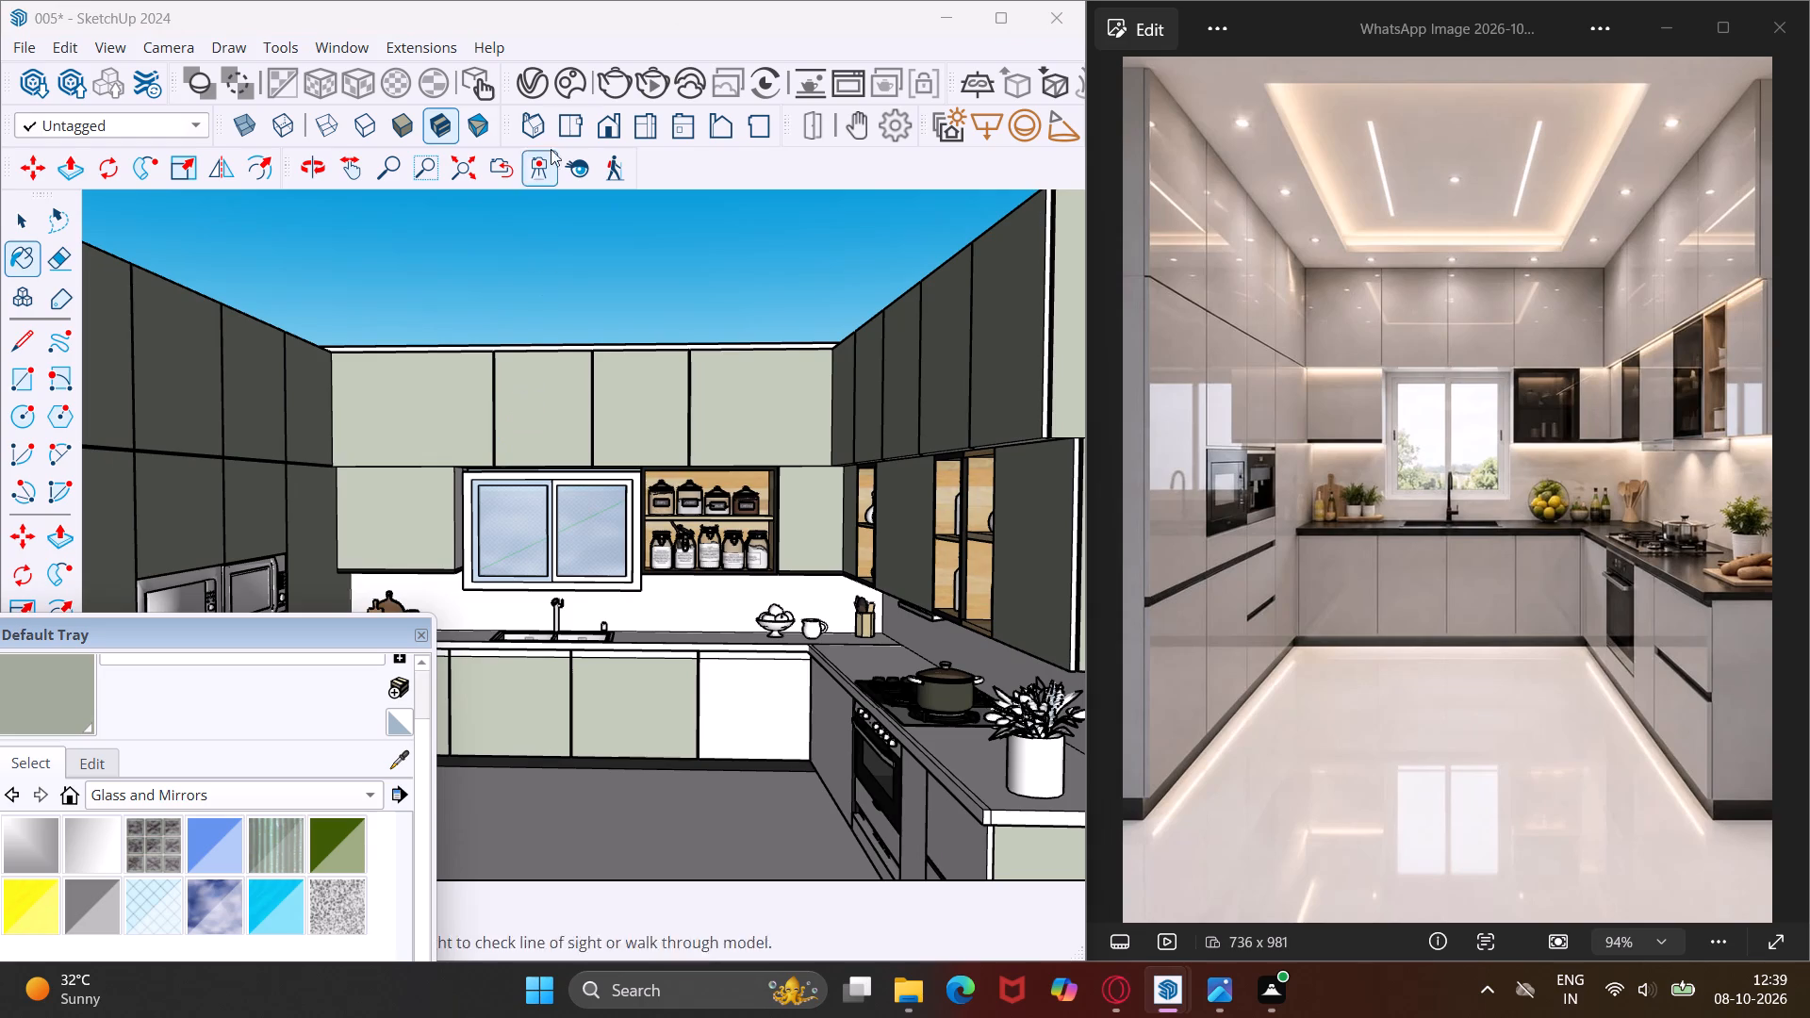
left_click(603, 90)
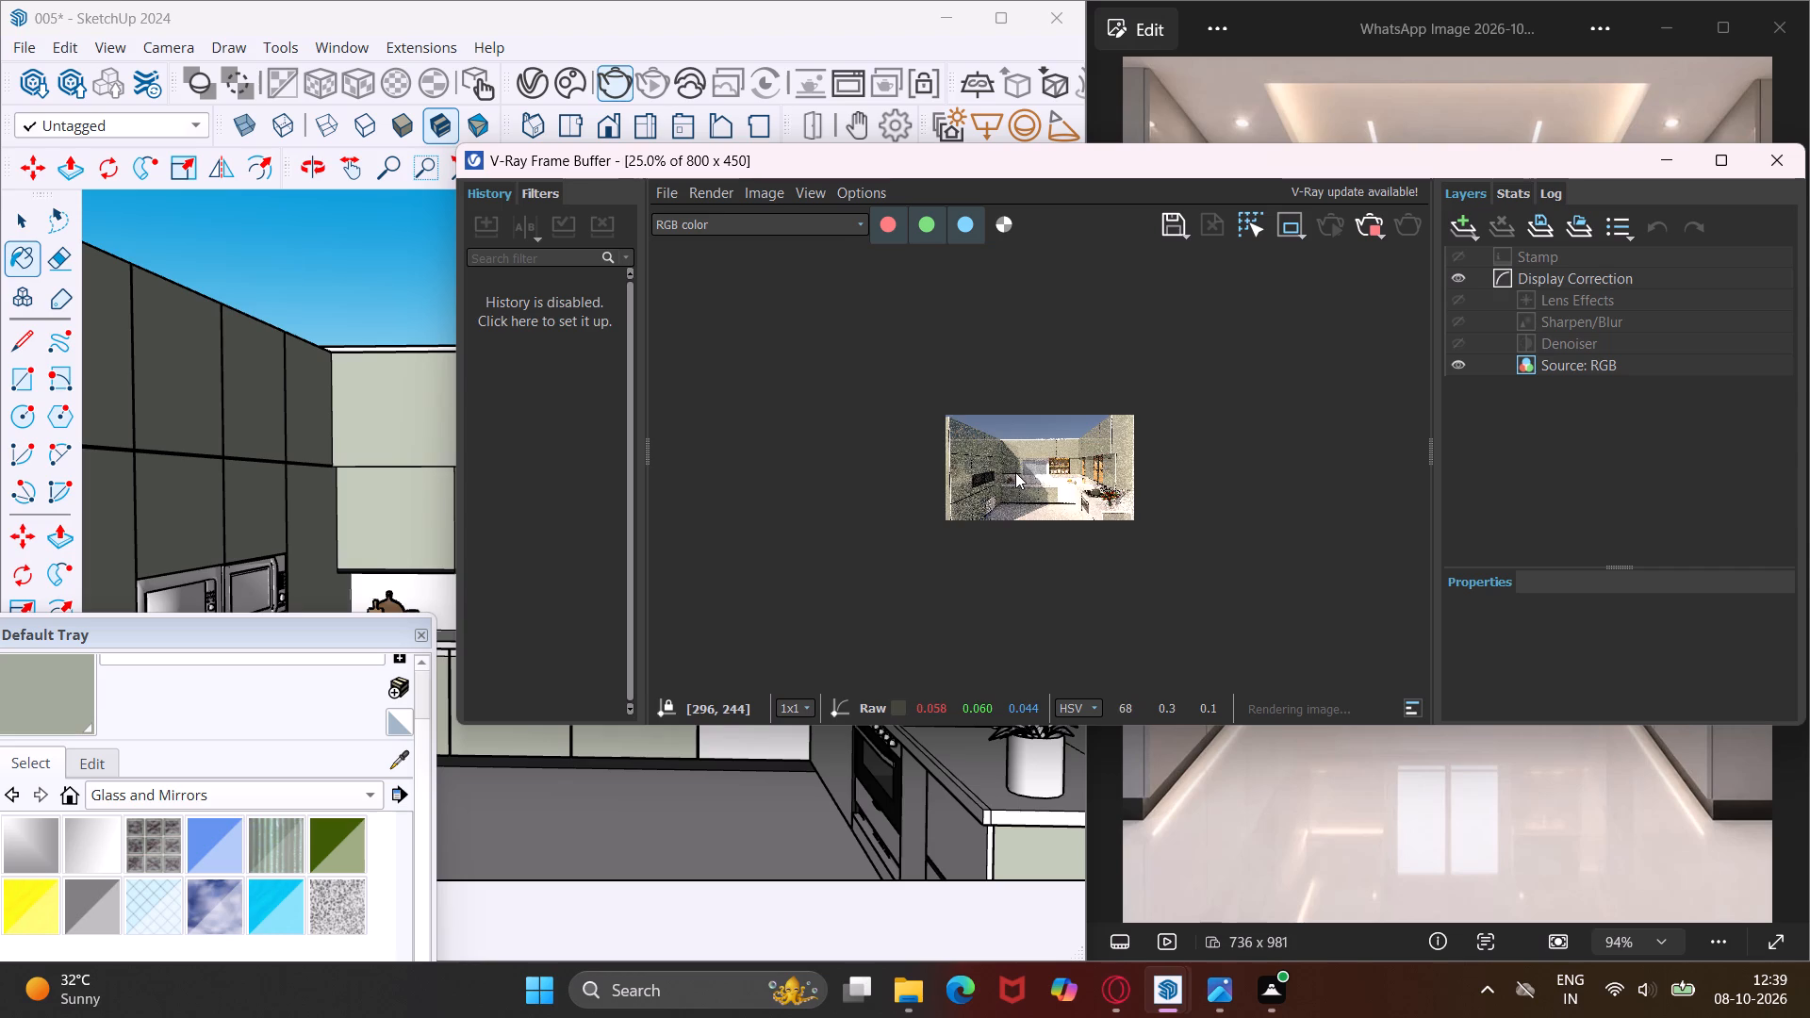
scroll(1015, 472, "up", 2)
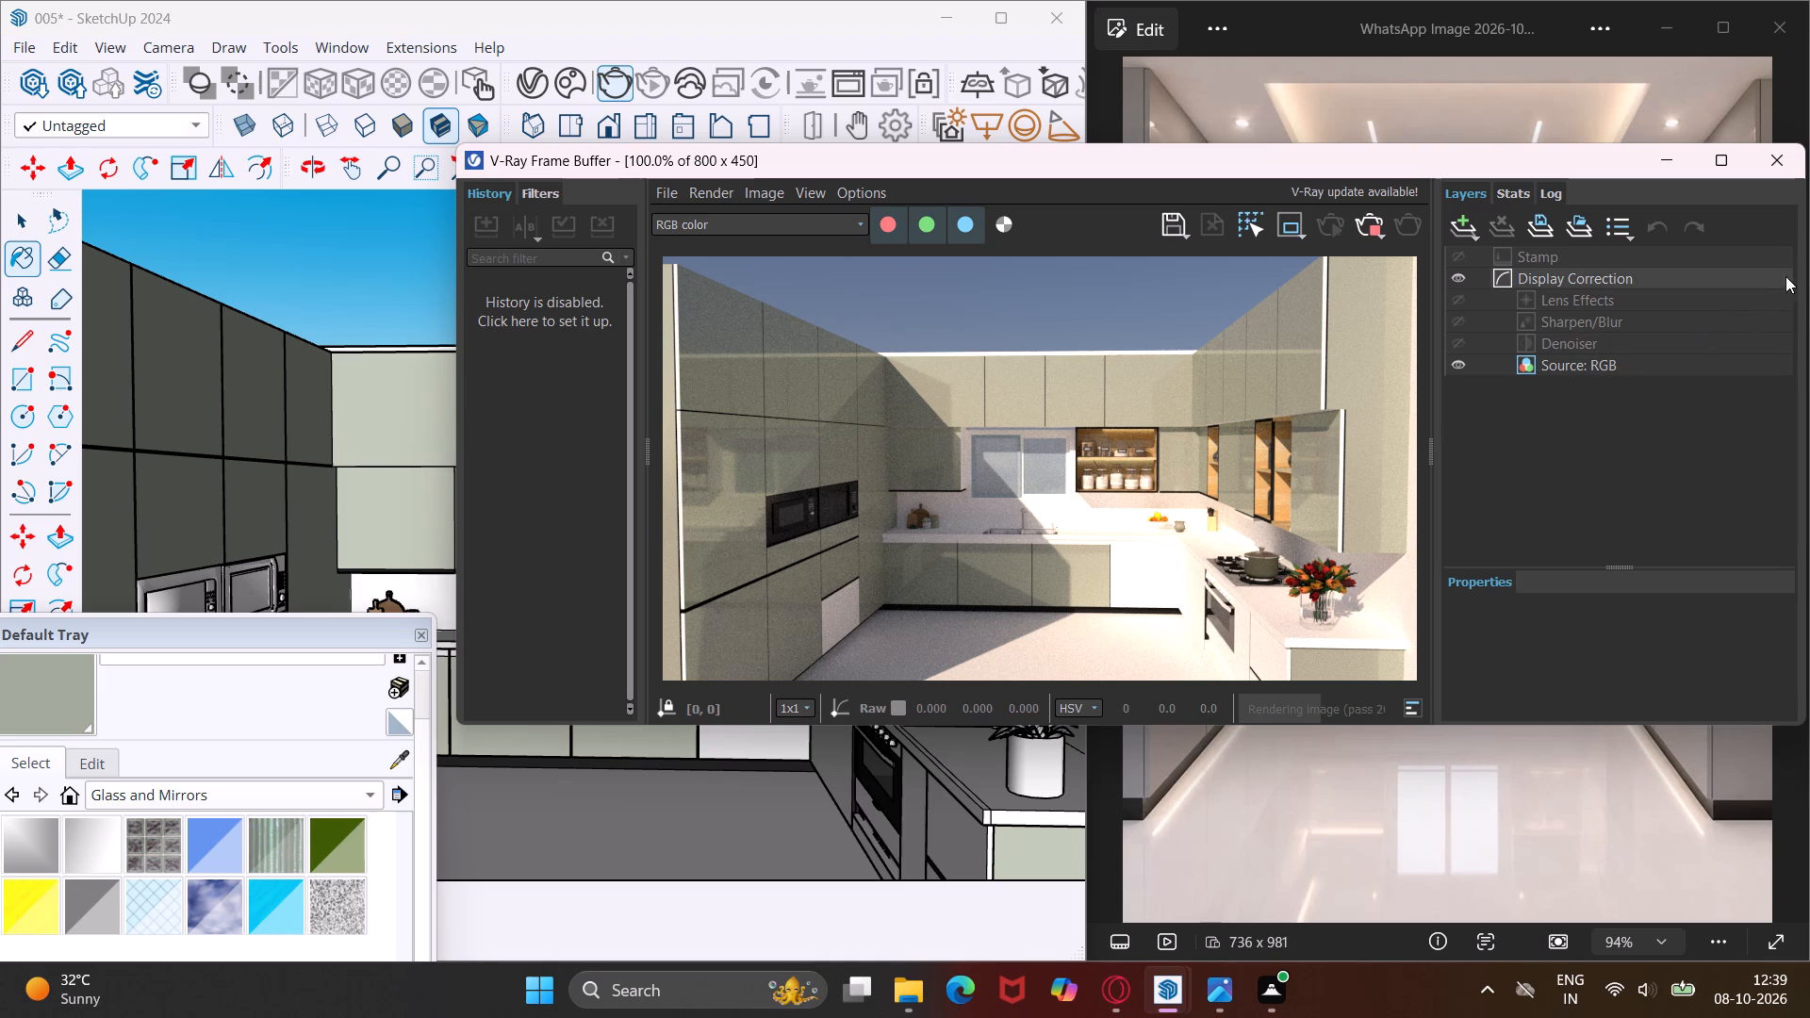
left_click(1764, 172)
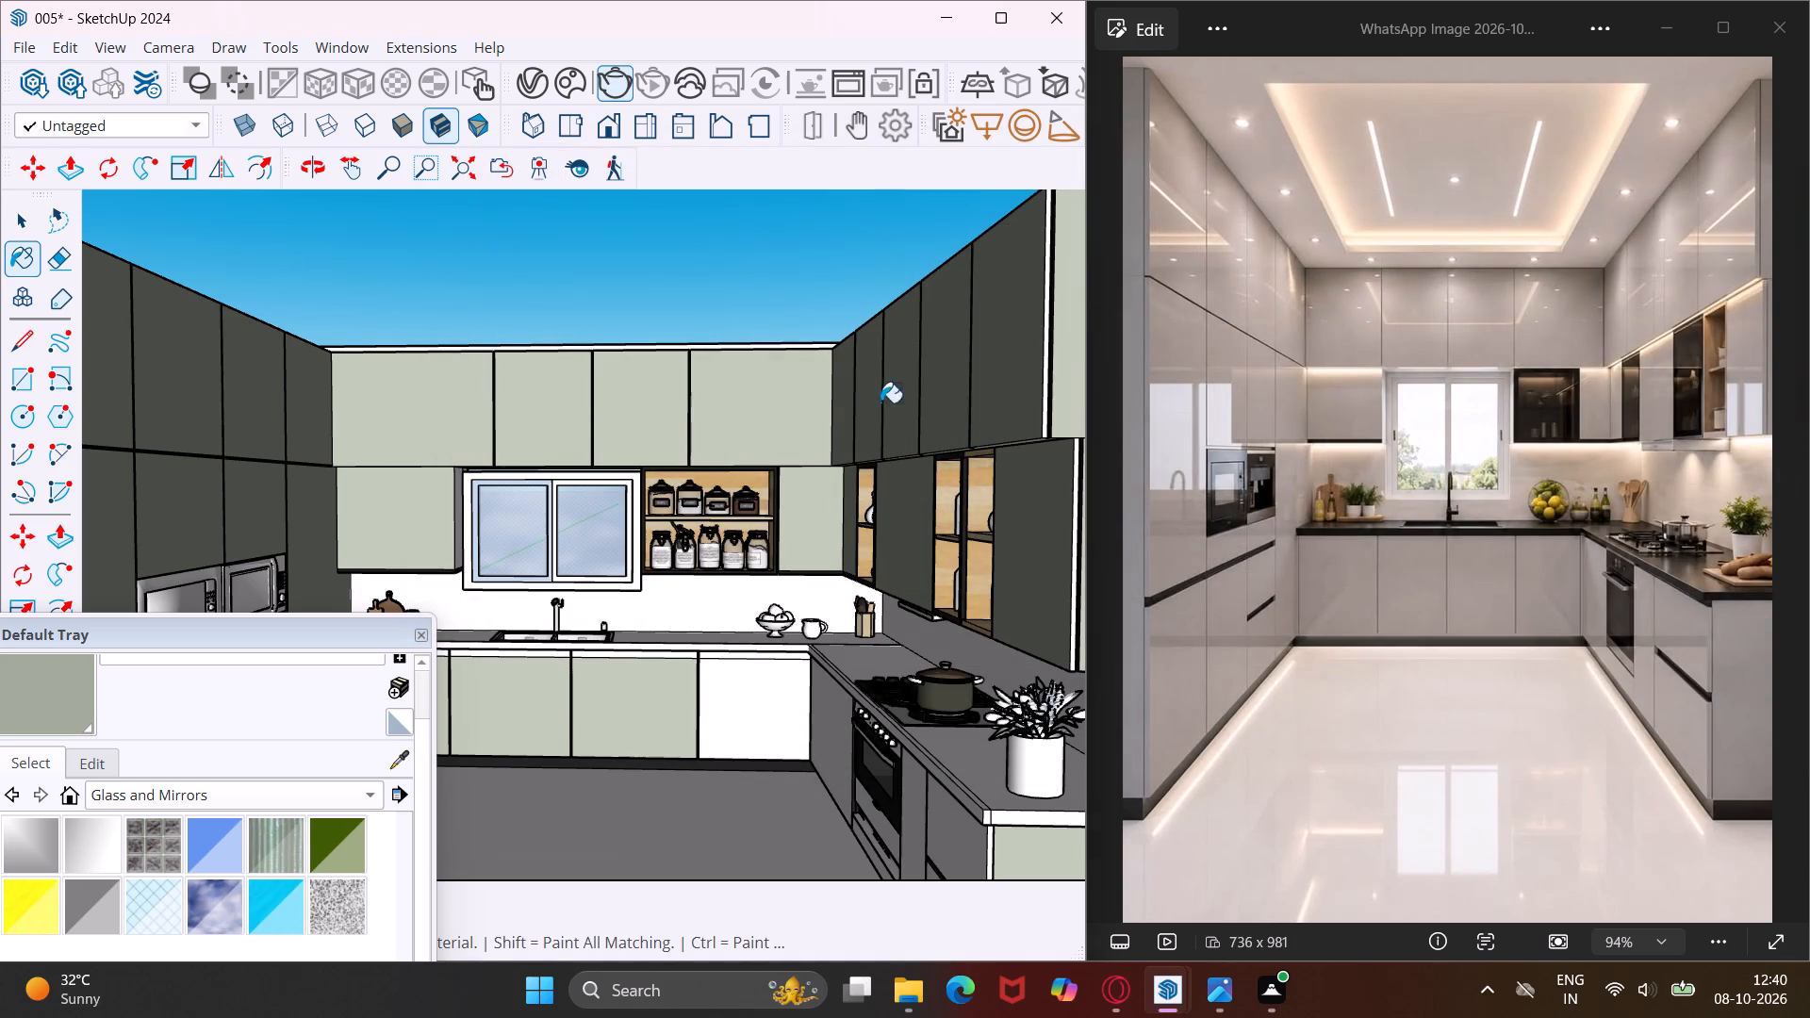
Lighten the Generic material's diffuse colour and reflection colour in the V-Ray Asset Editor.
left_click(527, 80)
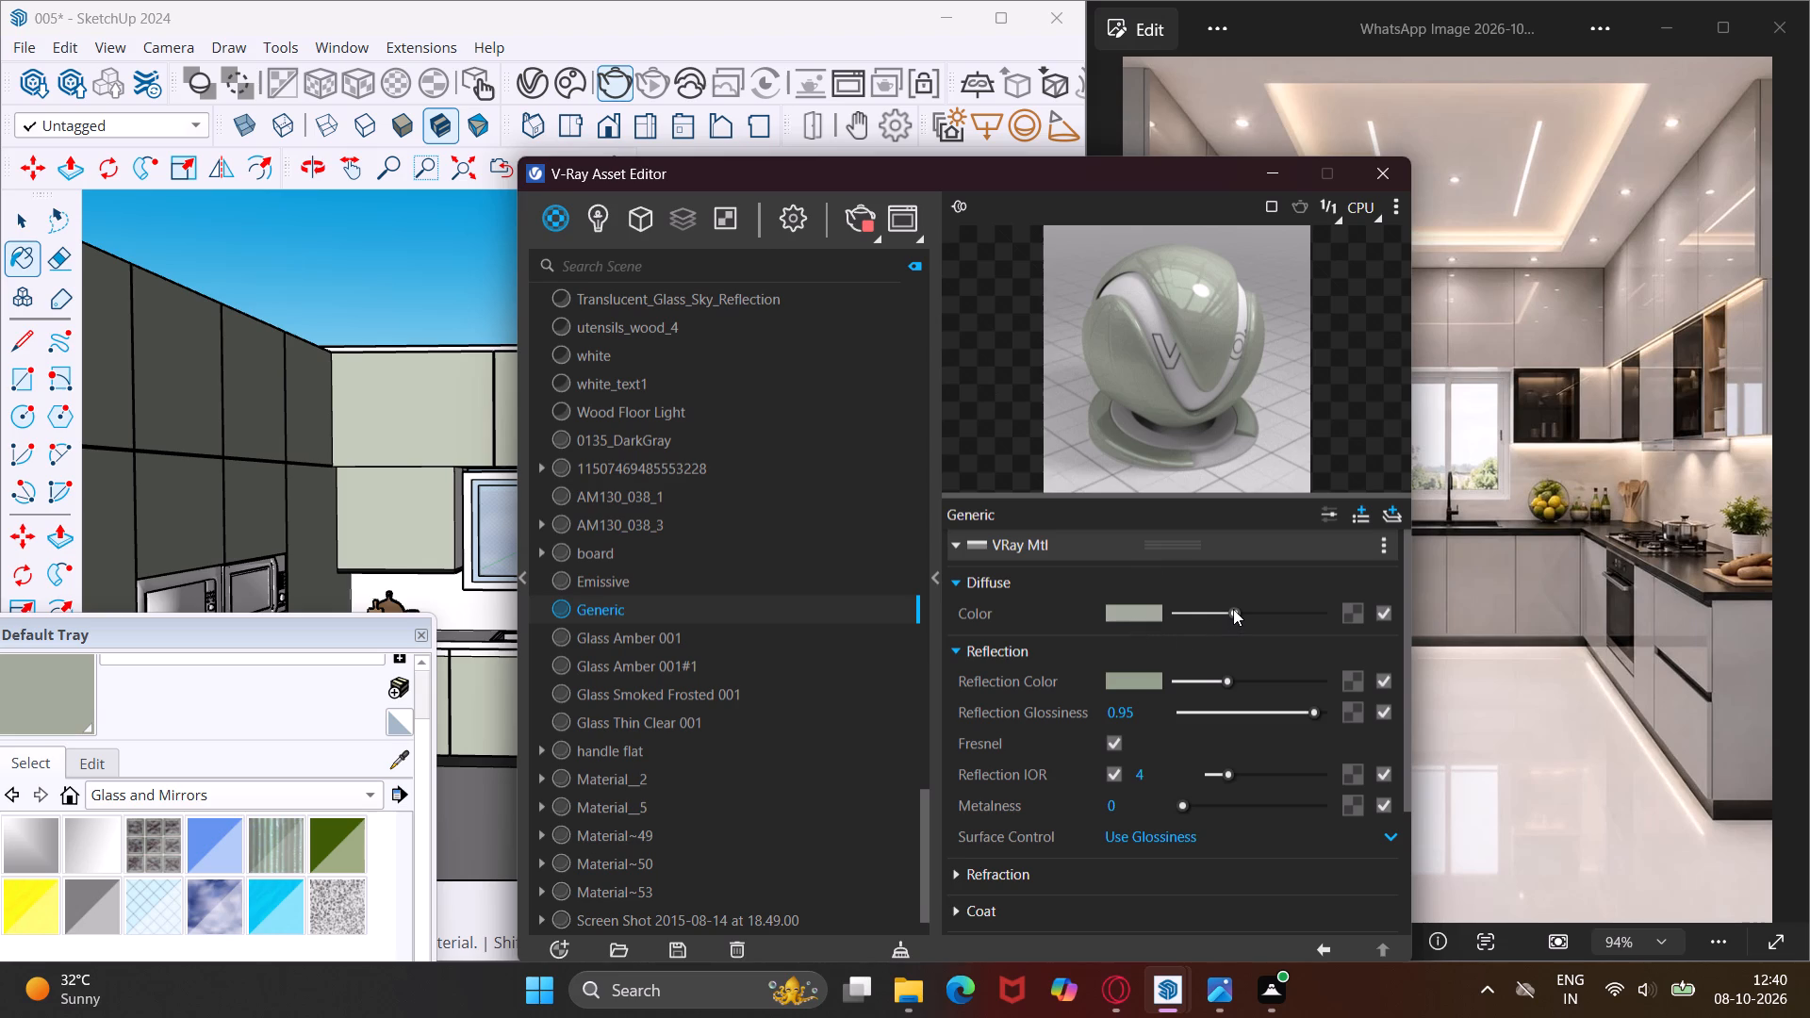
left_click_drag(1233, 609, 1236, 606)
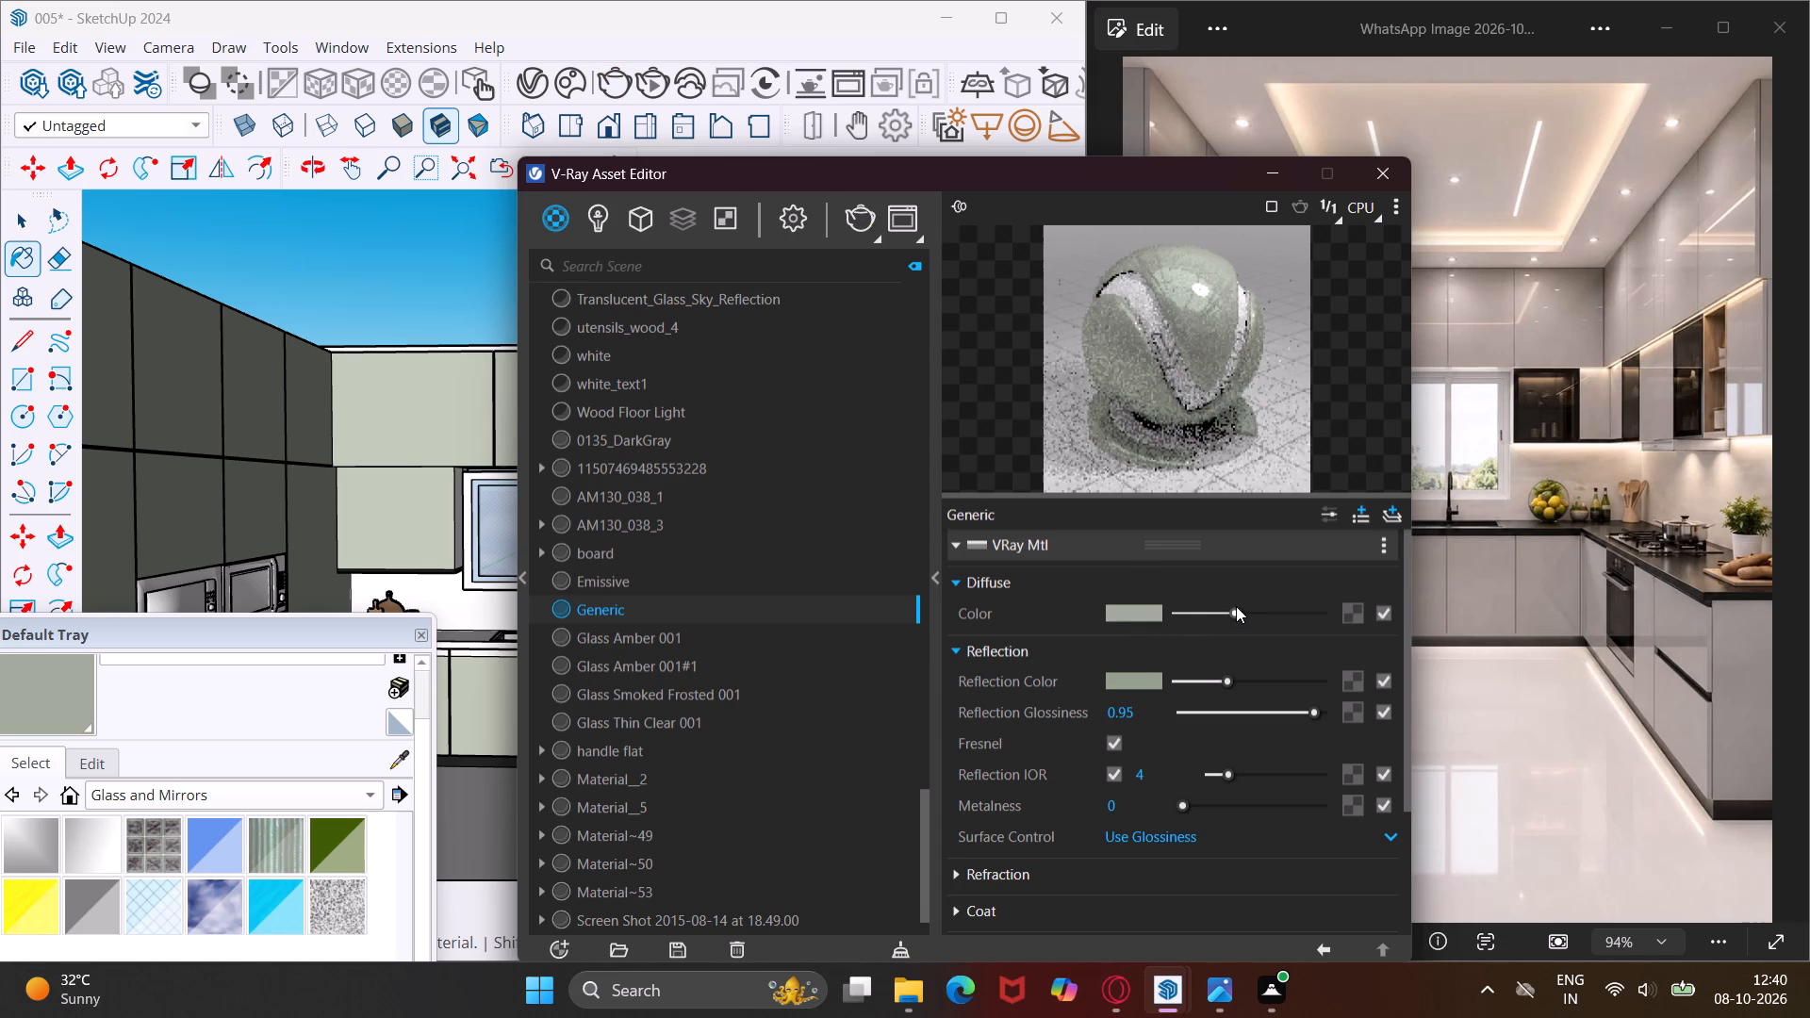
left_click_drag(1236, 606, 1262, 605)
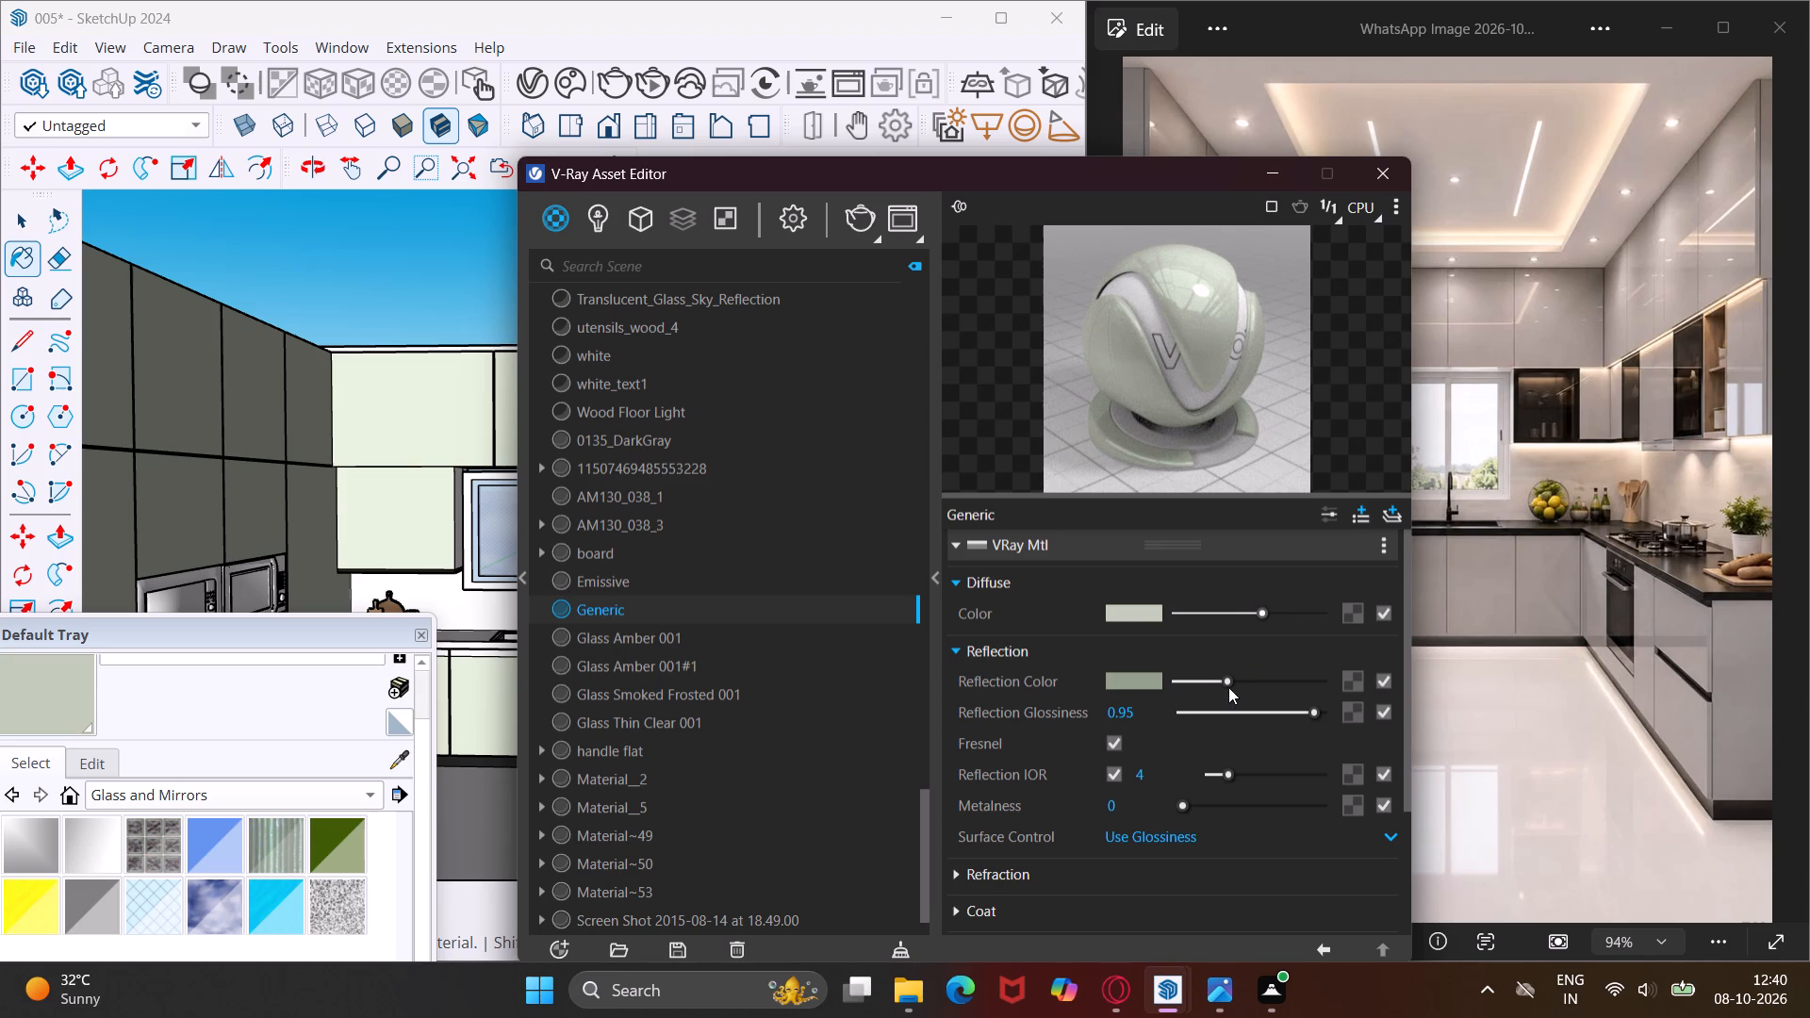
left_click_drag(1228, 682, 1258, 681)
double_click(836, 612)
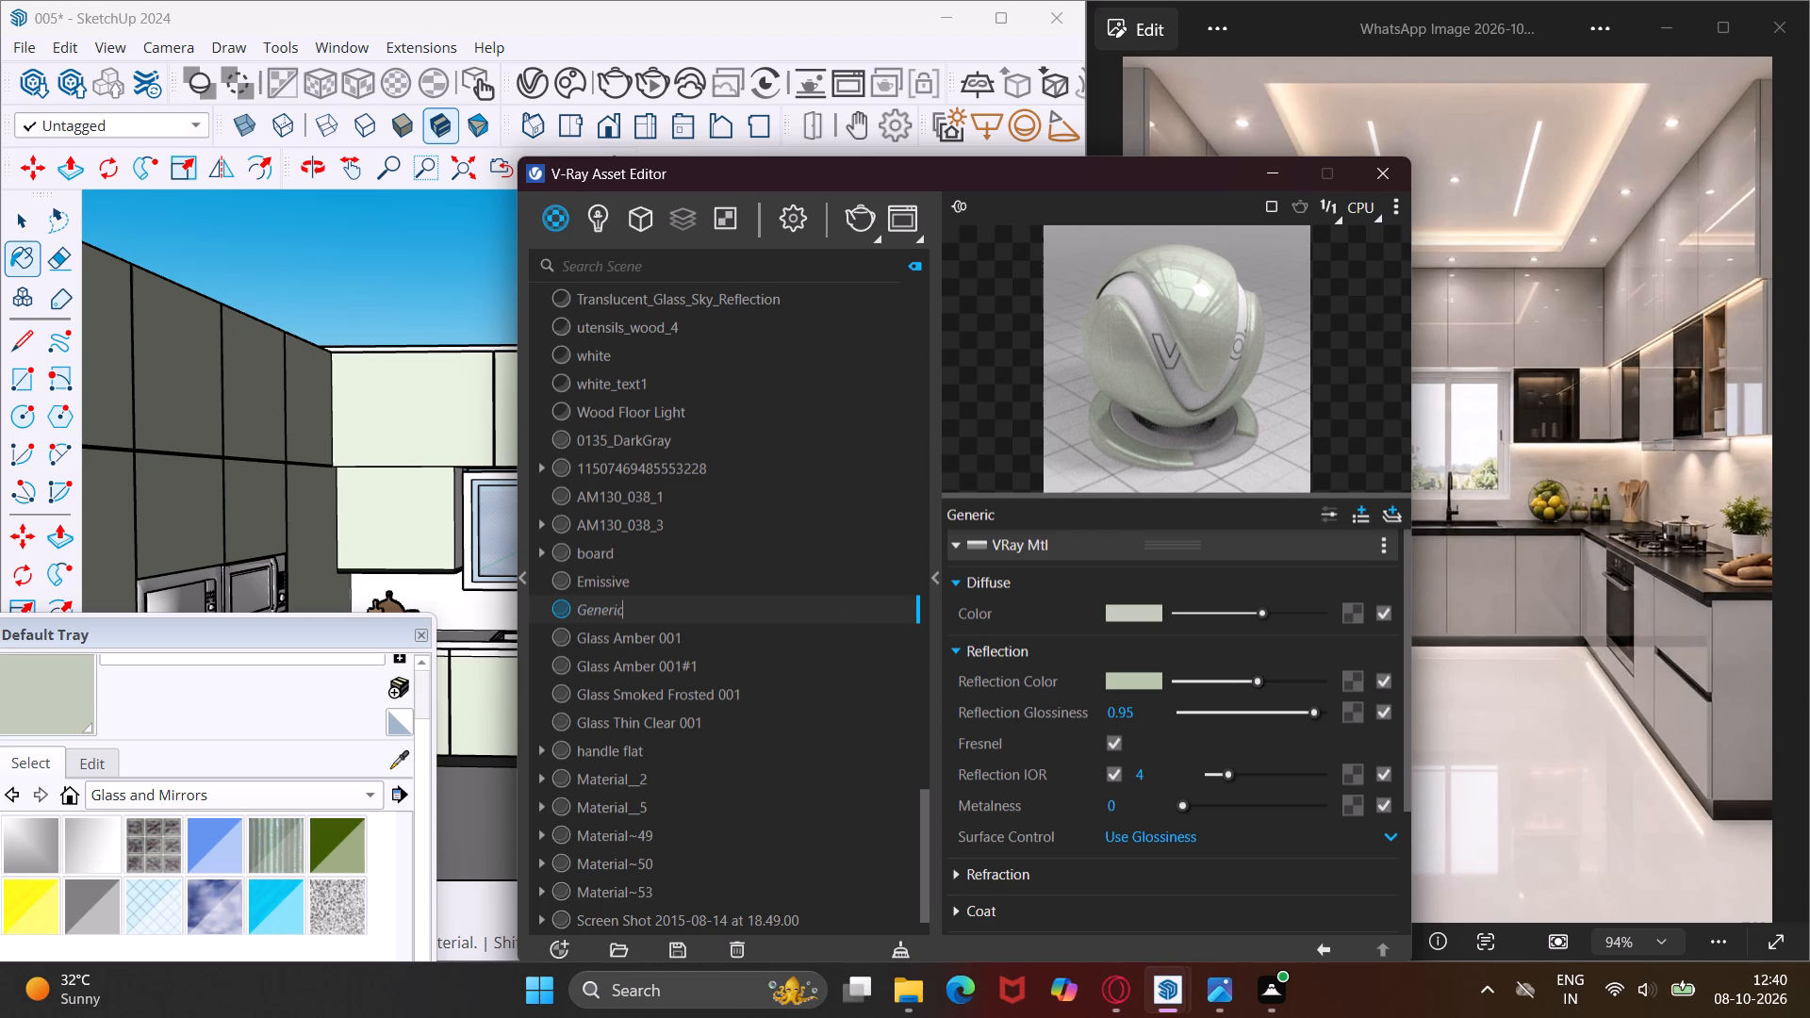
left_click(1363, 181)
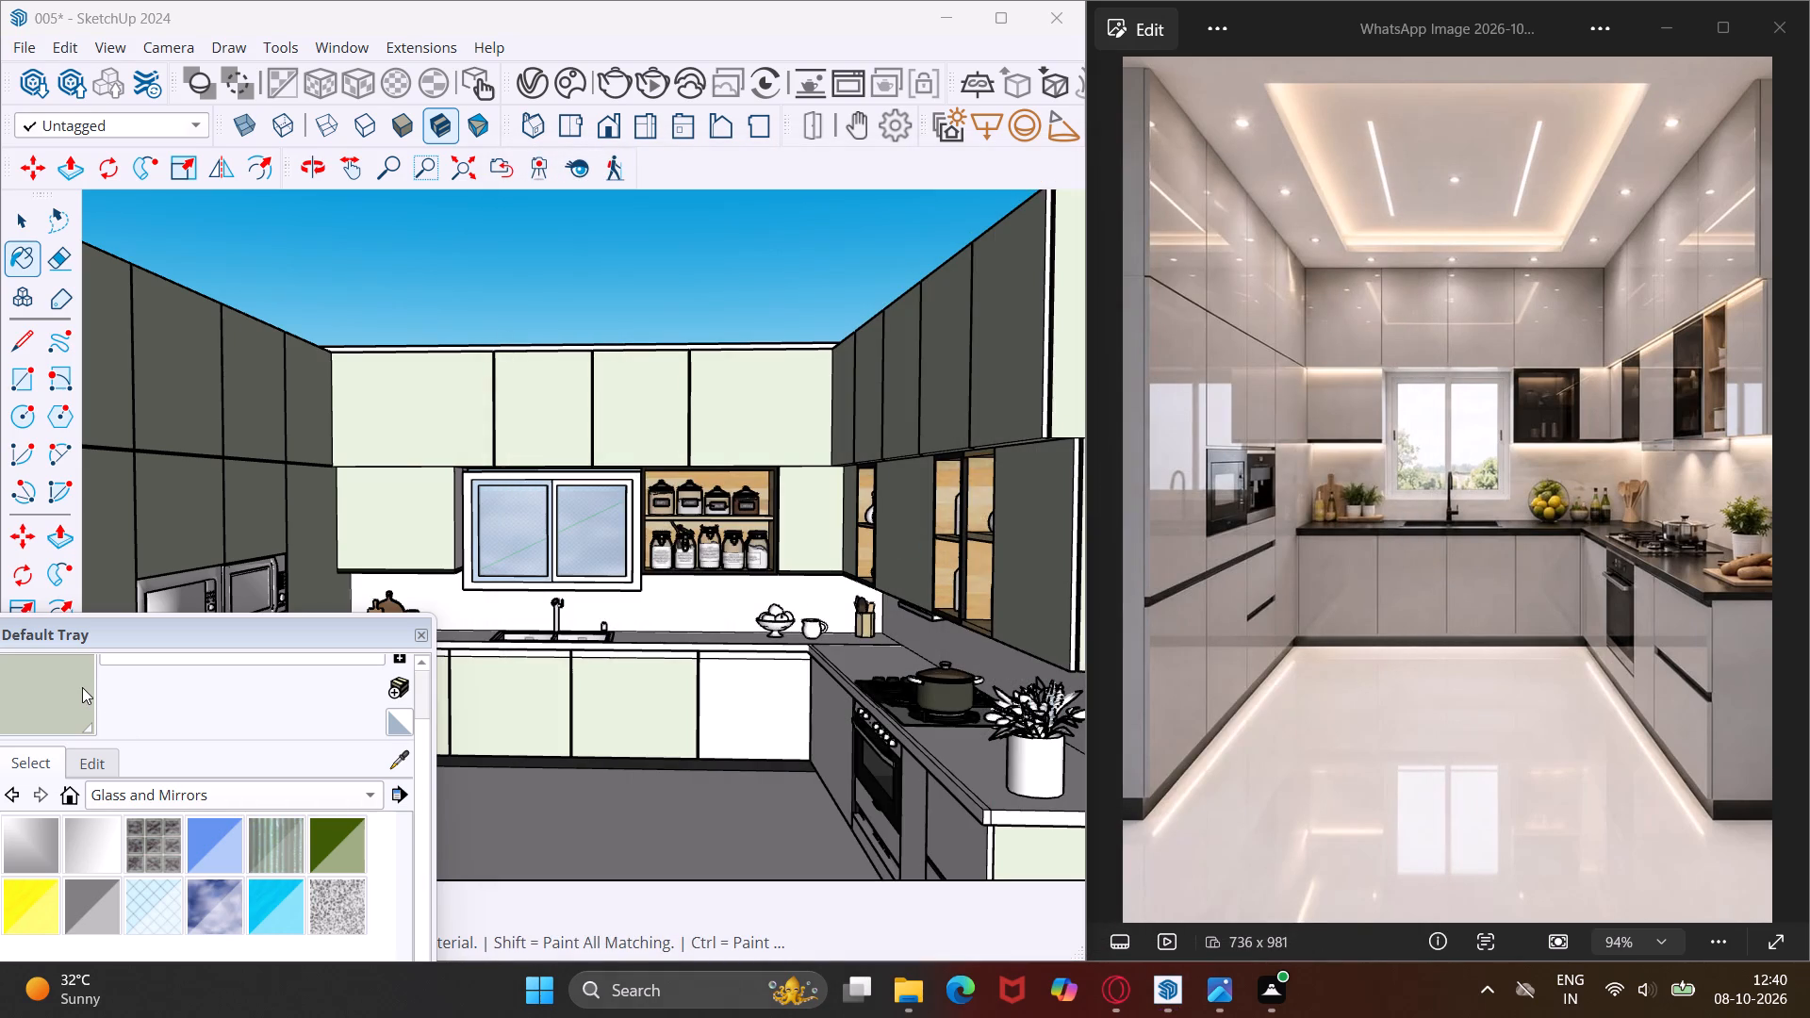
Apply the lightened Generic material to the nearest column of doors on the left tall unit.
left_click(79, 687)
scroll(327, 396, "down", 4)
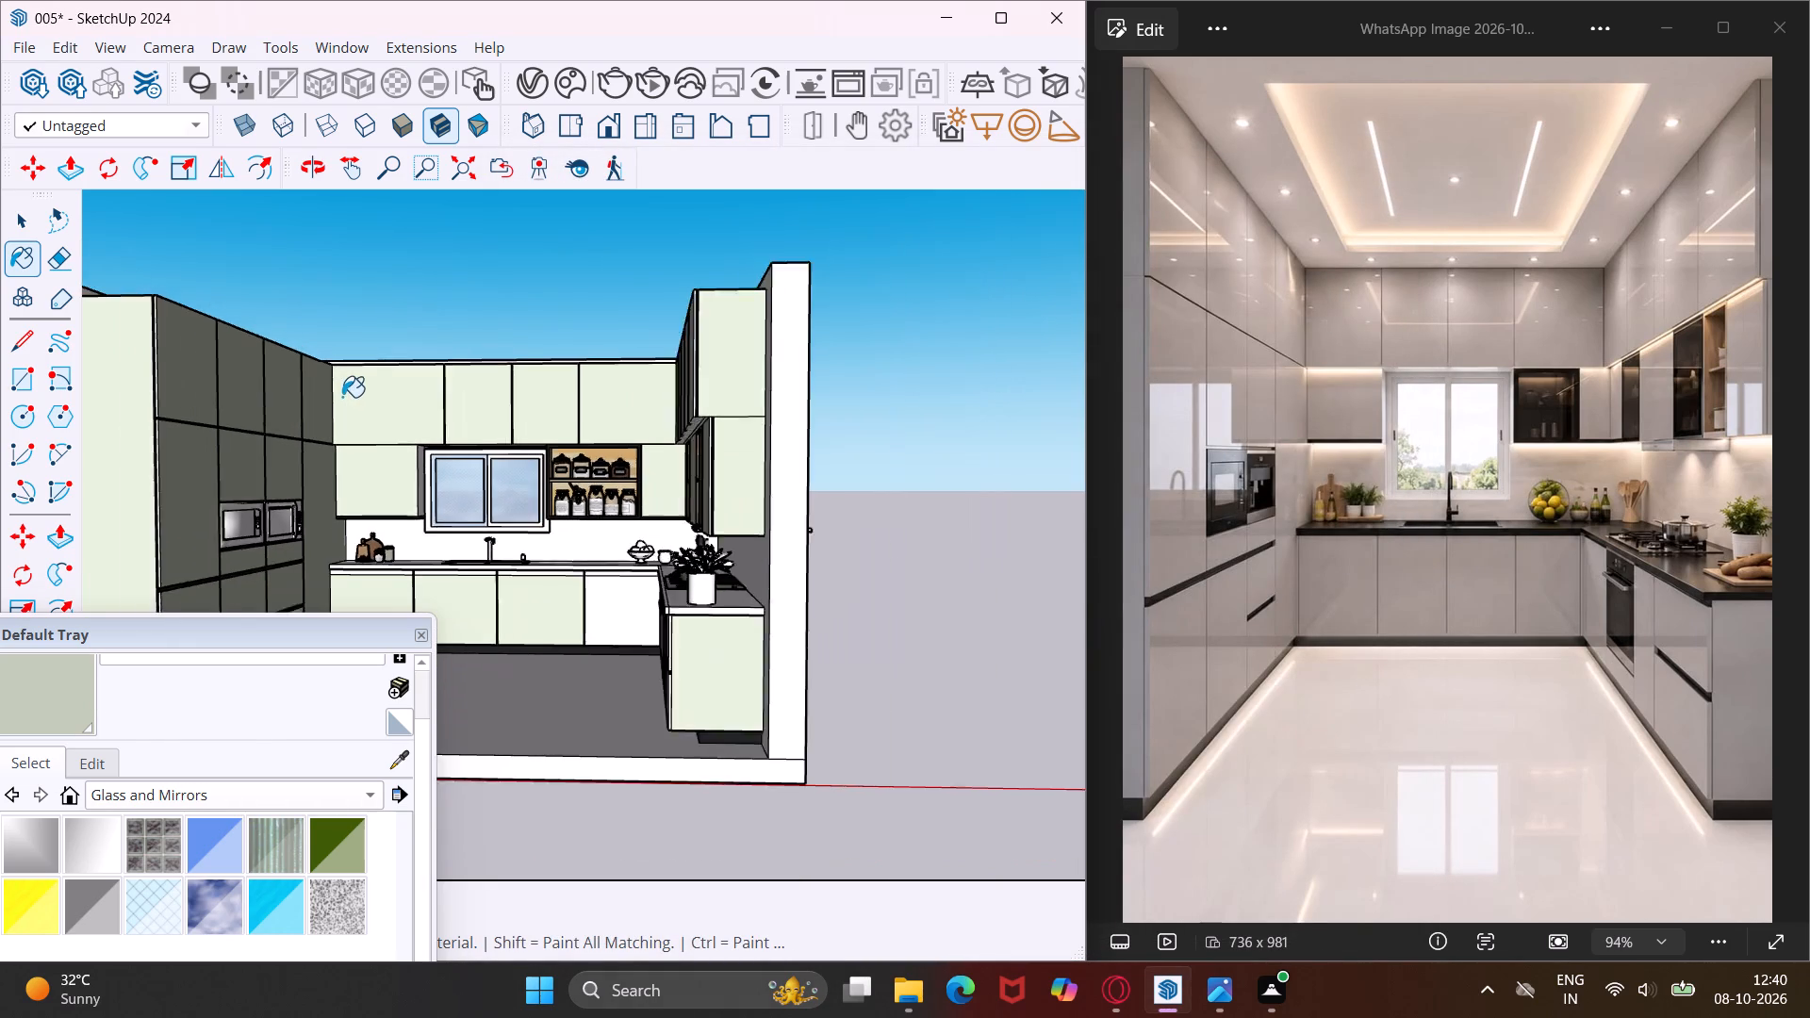
scroll(342, 397, "down", 1)
left_click(162, 493)
scroll(209, 493, "up", 2)
left_click(209, 493)
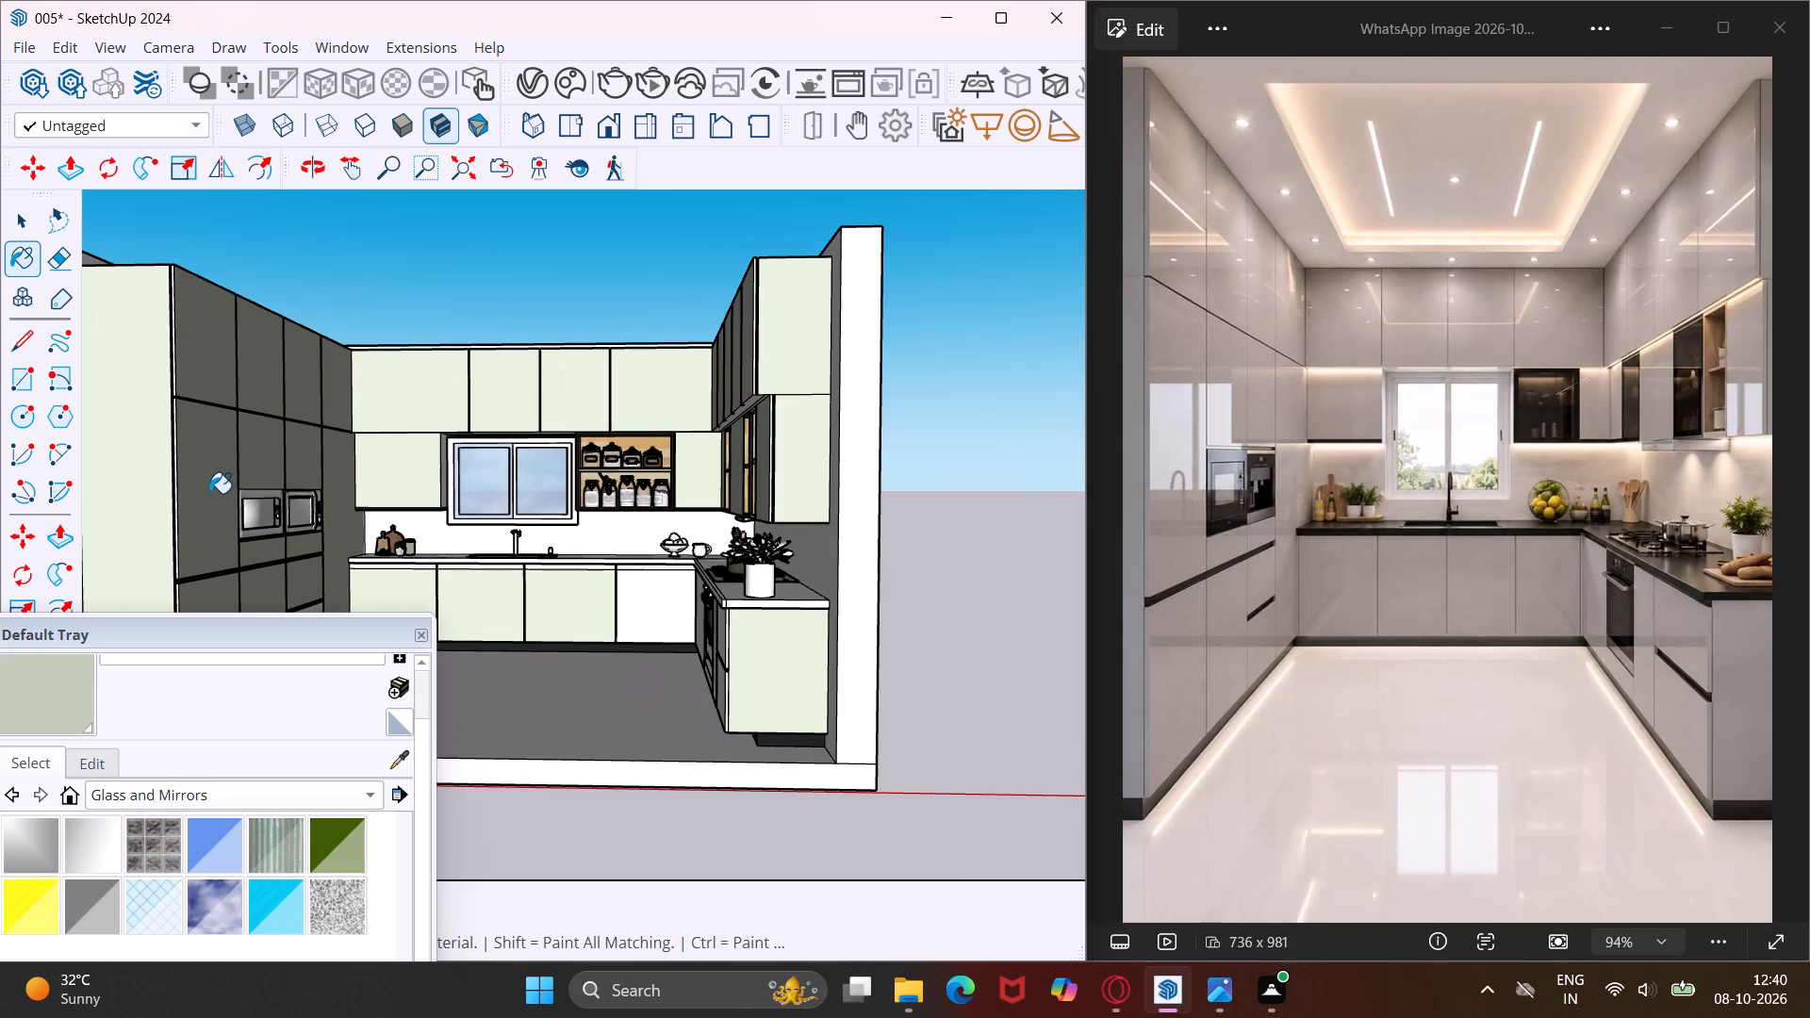
left_click(192, 371)
left_click(228, 600)
Apply the Generic material to the left tall unit's second column, on the fronts above and below the built-in oven.
scroll(222, 569, "down", 10)
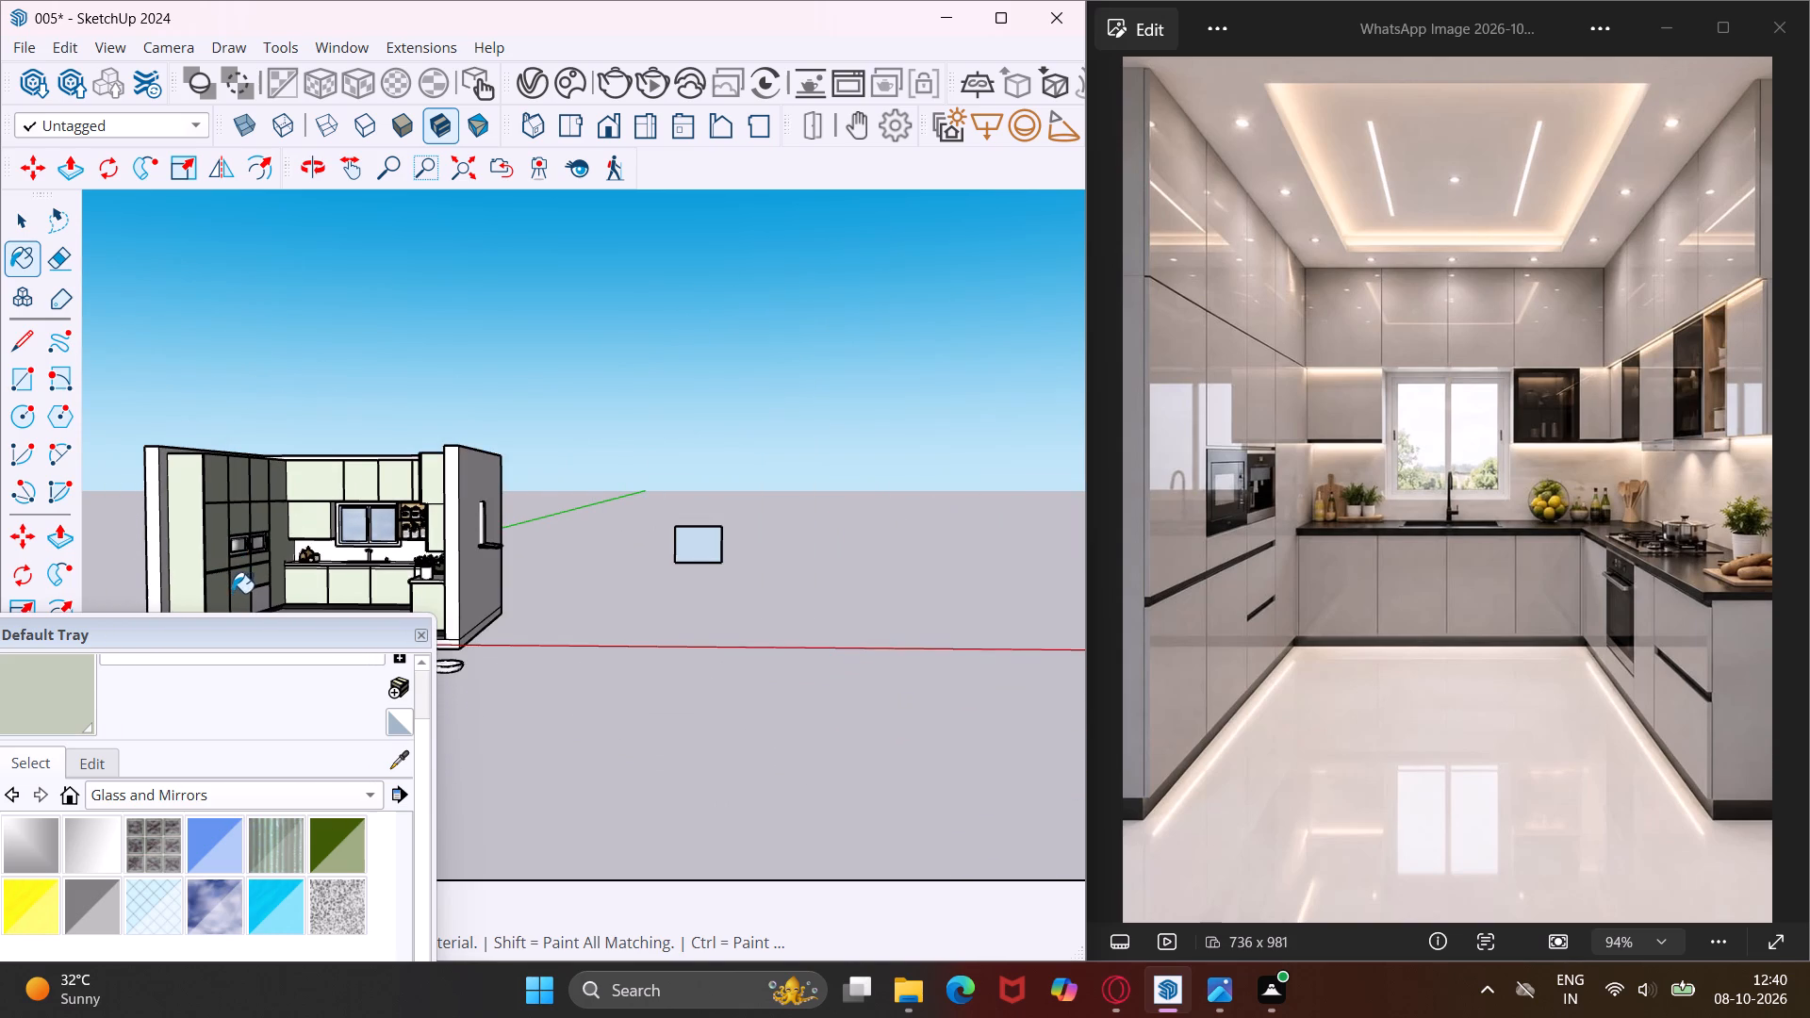
scroll(238, 591, "up", 7)
left_click(241, 584)
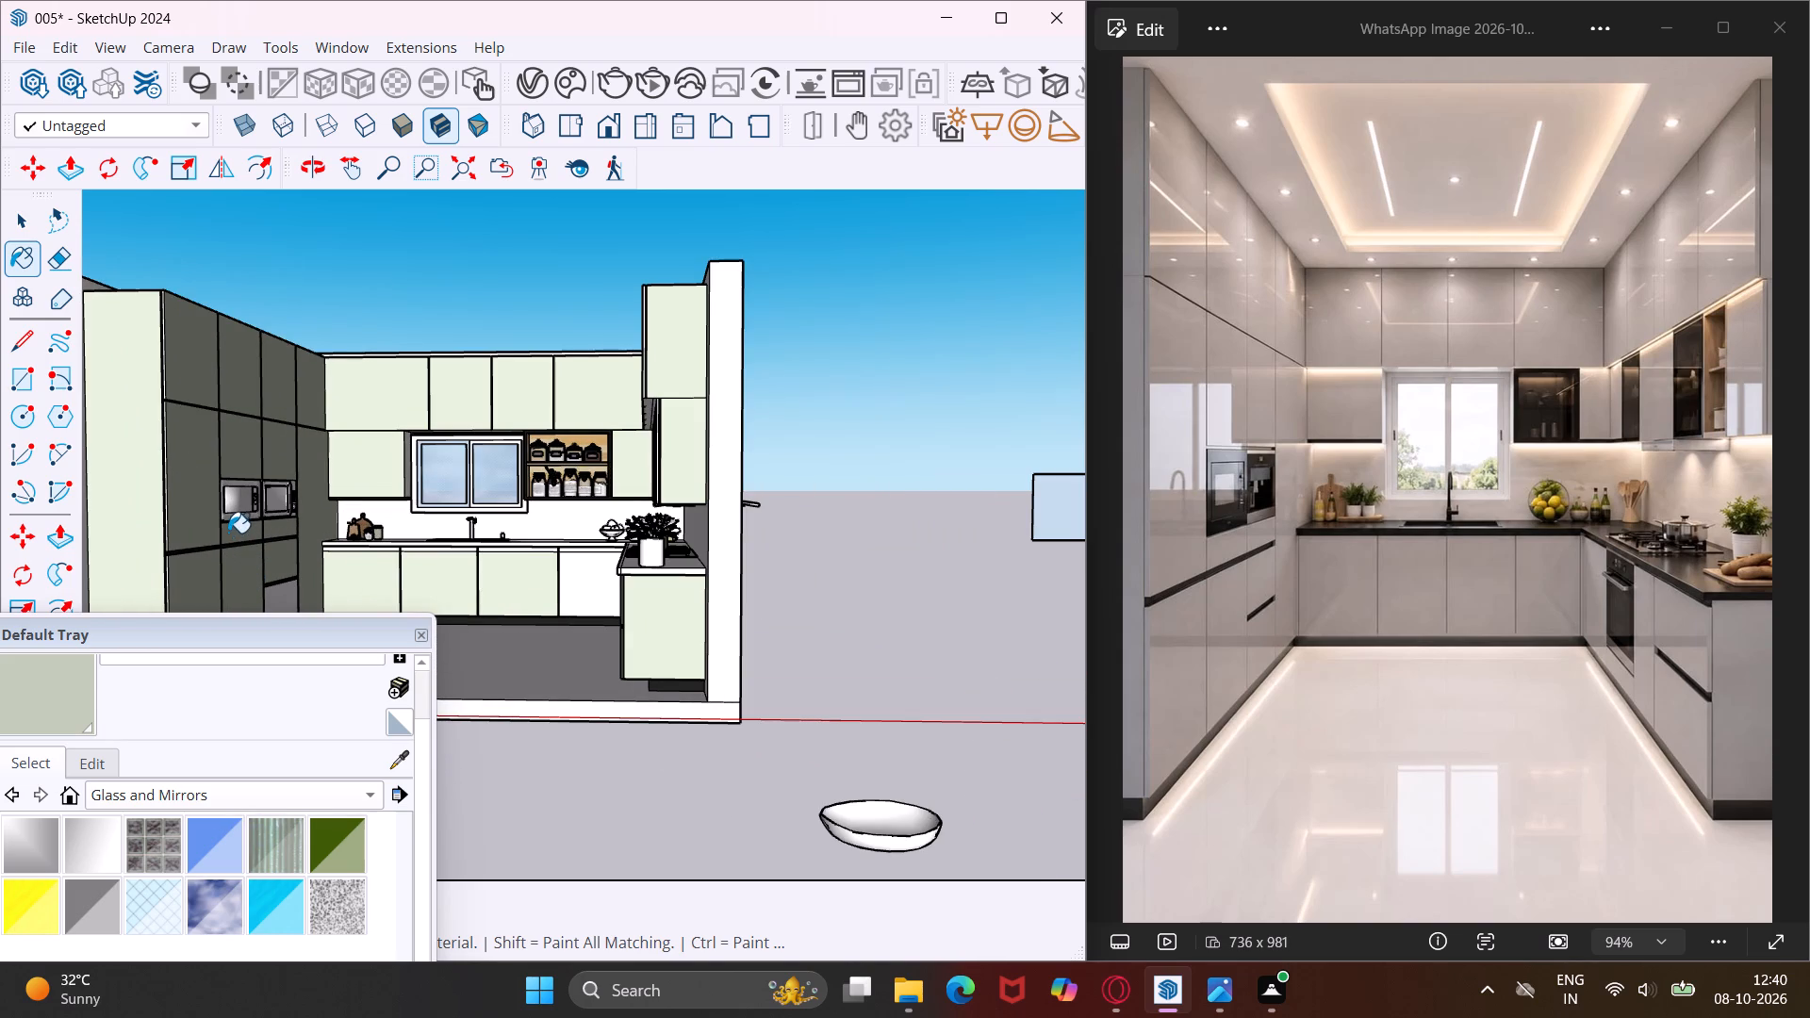
left_click(228, 533)
left_click(230, 471)
left_click(241, 386)
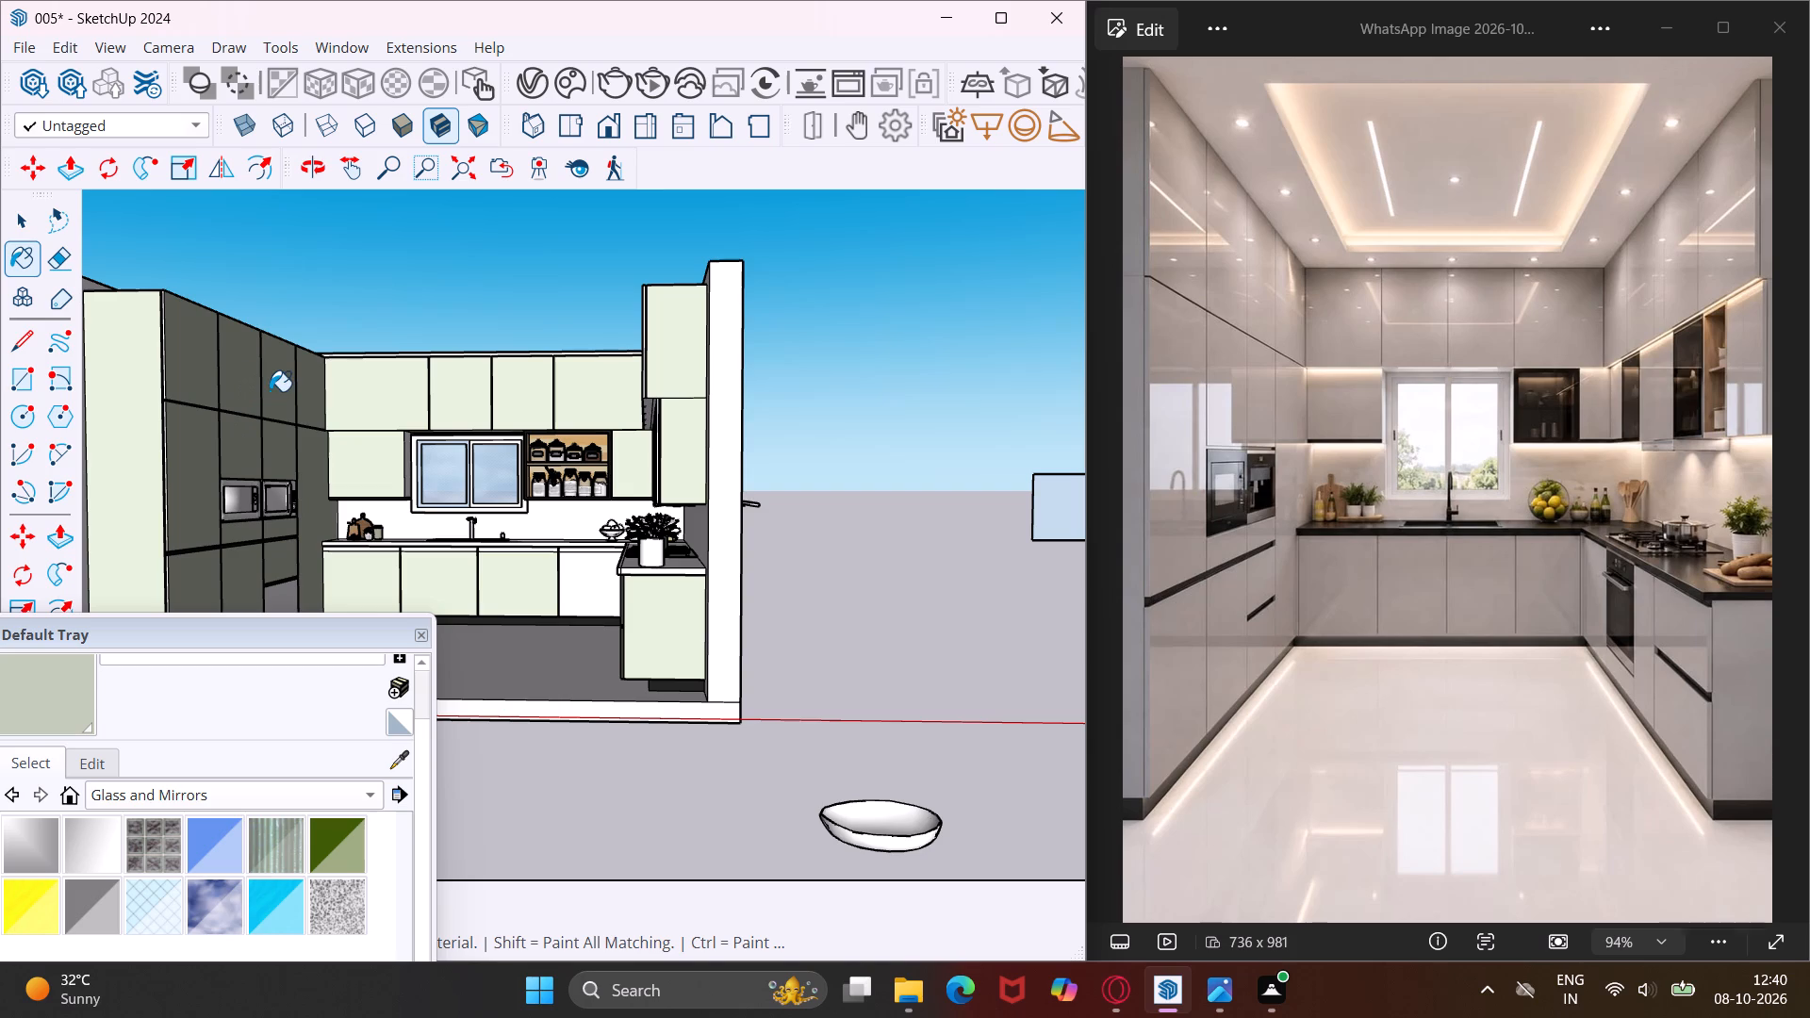
Apply the Generic material to the left tall unit's third-column doors and drawer fronts and its last column by the back wall.
left_click(270, 391)
left_click(284, 452)
left_click(278, 524)
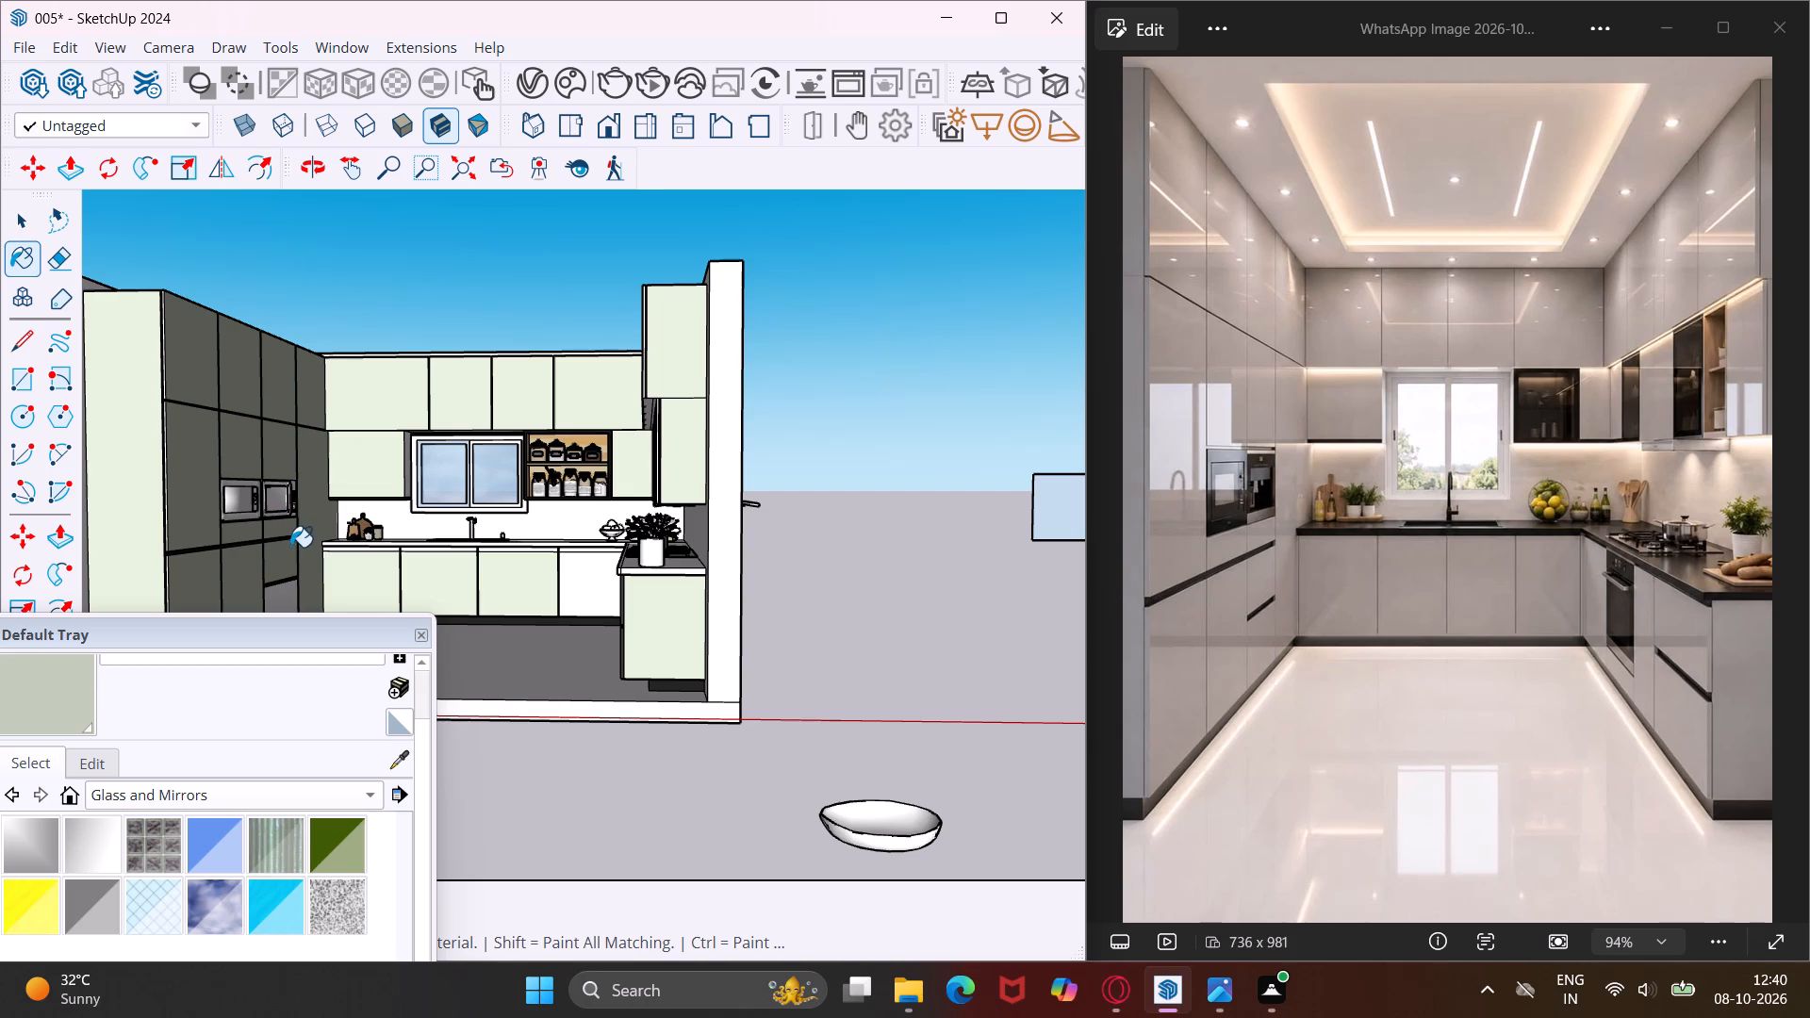
left_click(290, 547)
left_click(286, 599)
scroll(305, 563, "up", 2)
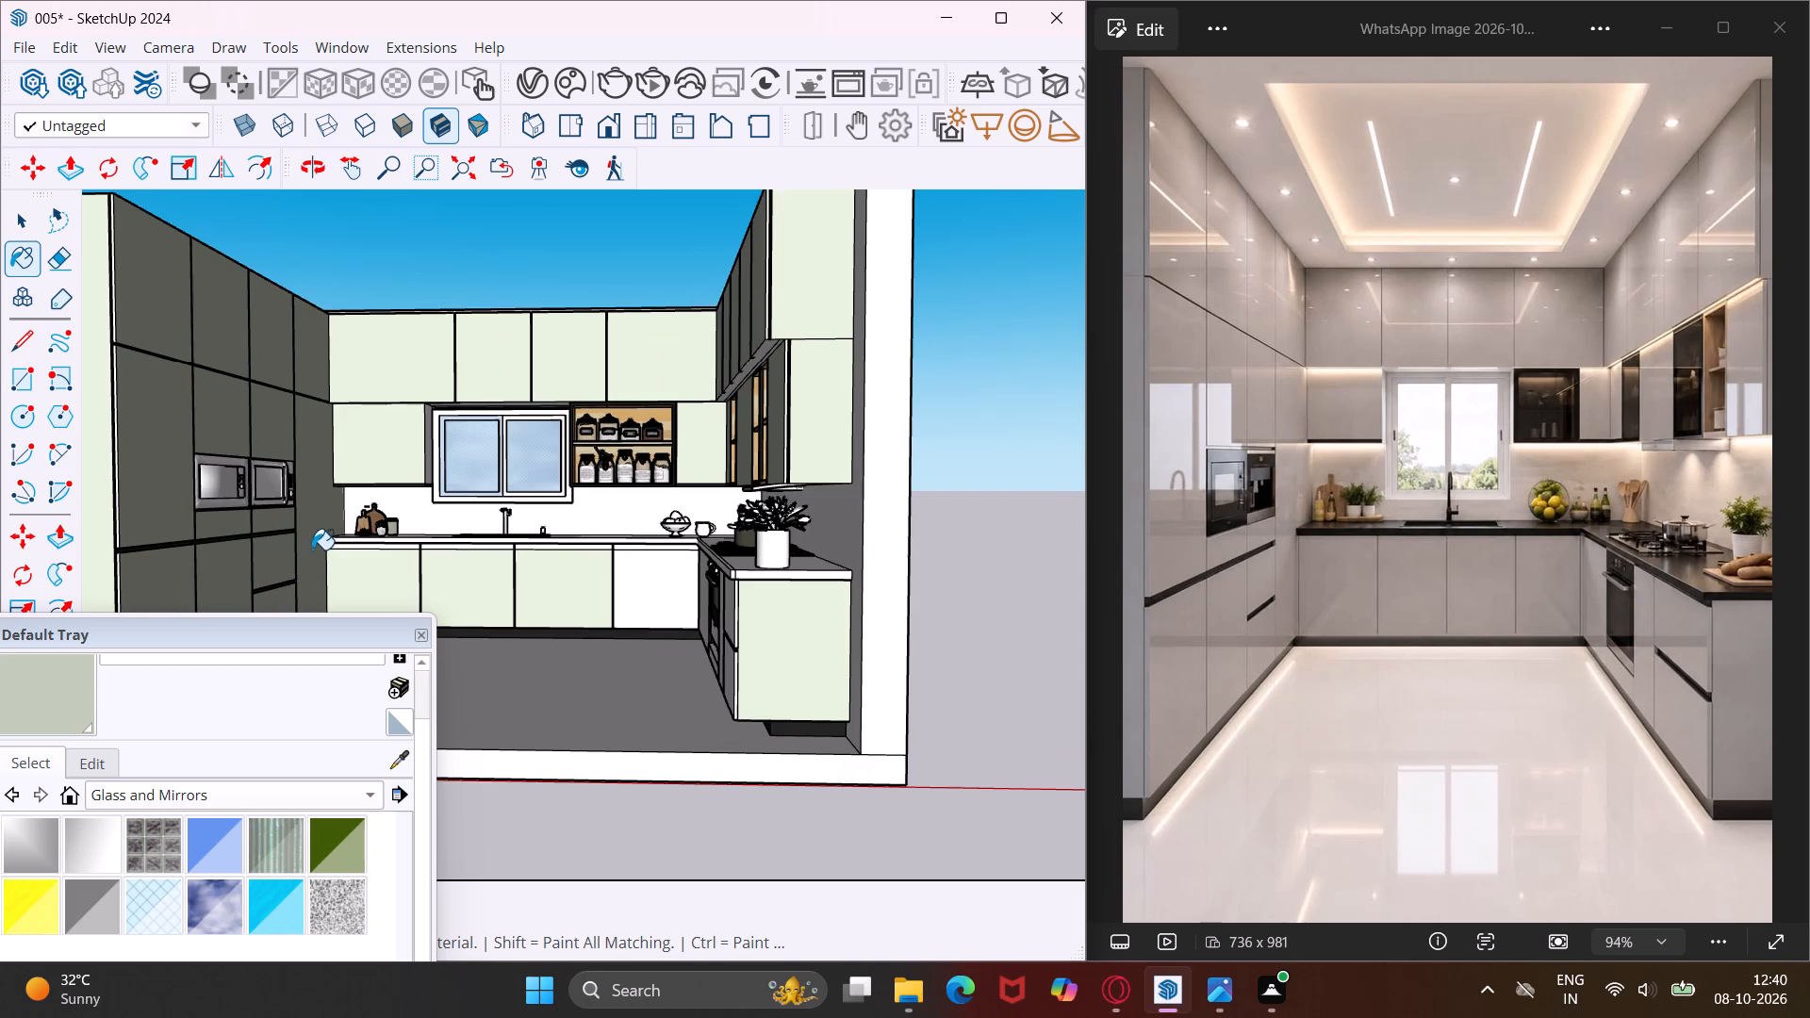
left_click(312, 550)
left_click(306, 369)
Apply the Generic material to the back wall's four top cabinet doors and the wall cabinet left of the window.
left_click(365, 357)
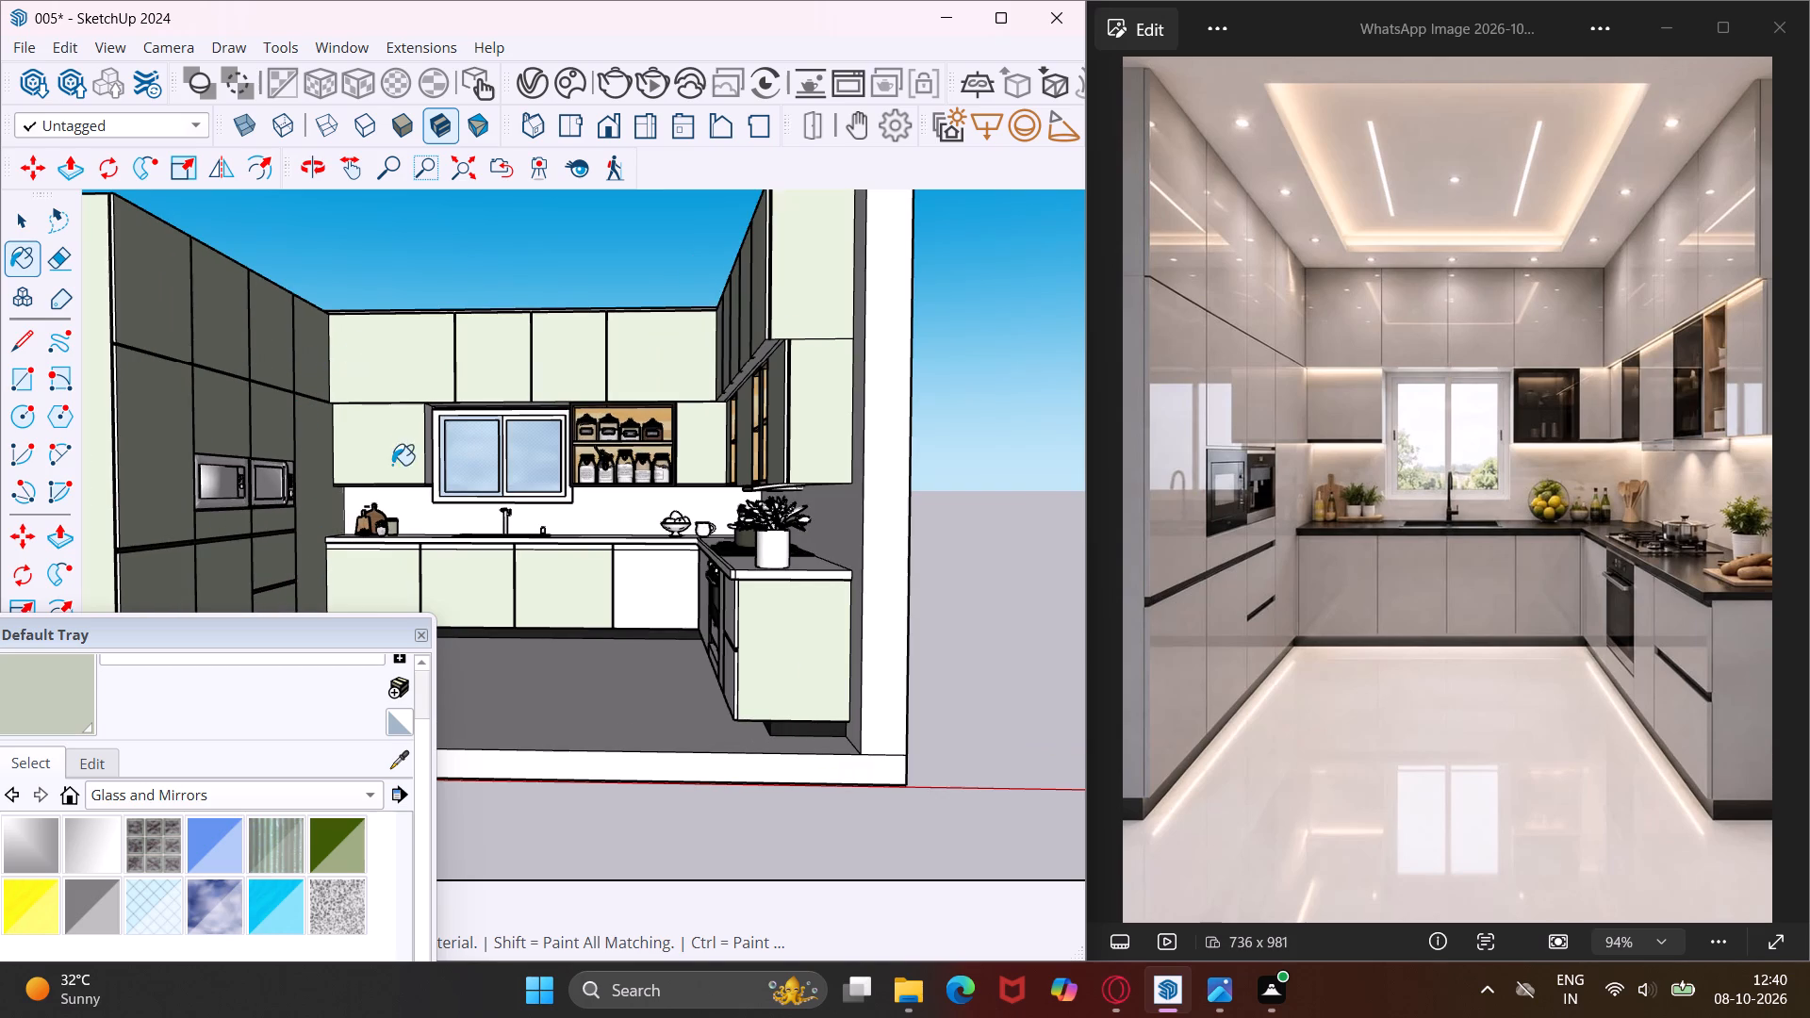
left_click(392, 465)
left_click(488, 337)
left_click(546, 353)
left_click(657, 346)
Paint all four base cabinet doors under the back-wall counter with the Generic material, including the unpainted one by the right corner.
left_click(660, 596)
left_click(551, 590)
left_click(446, 604)
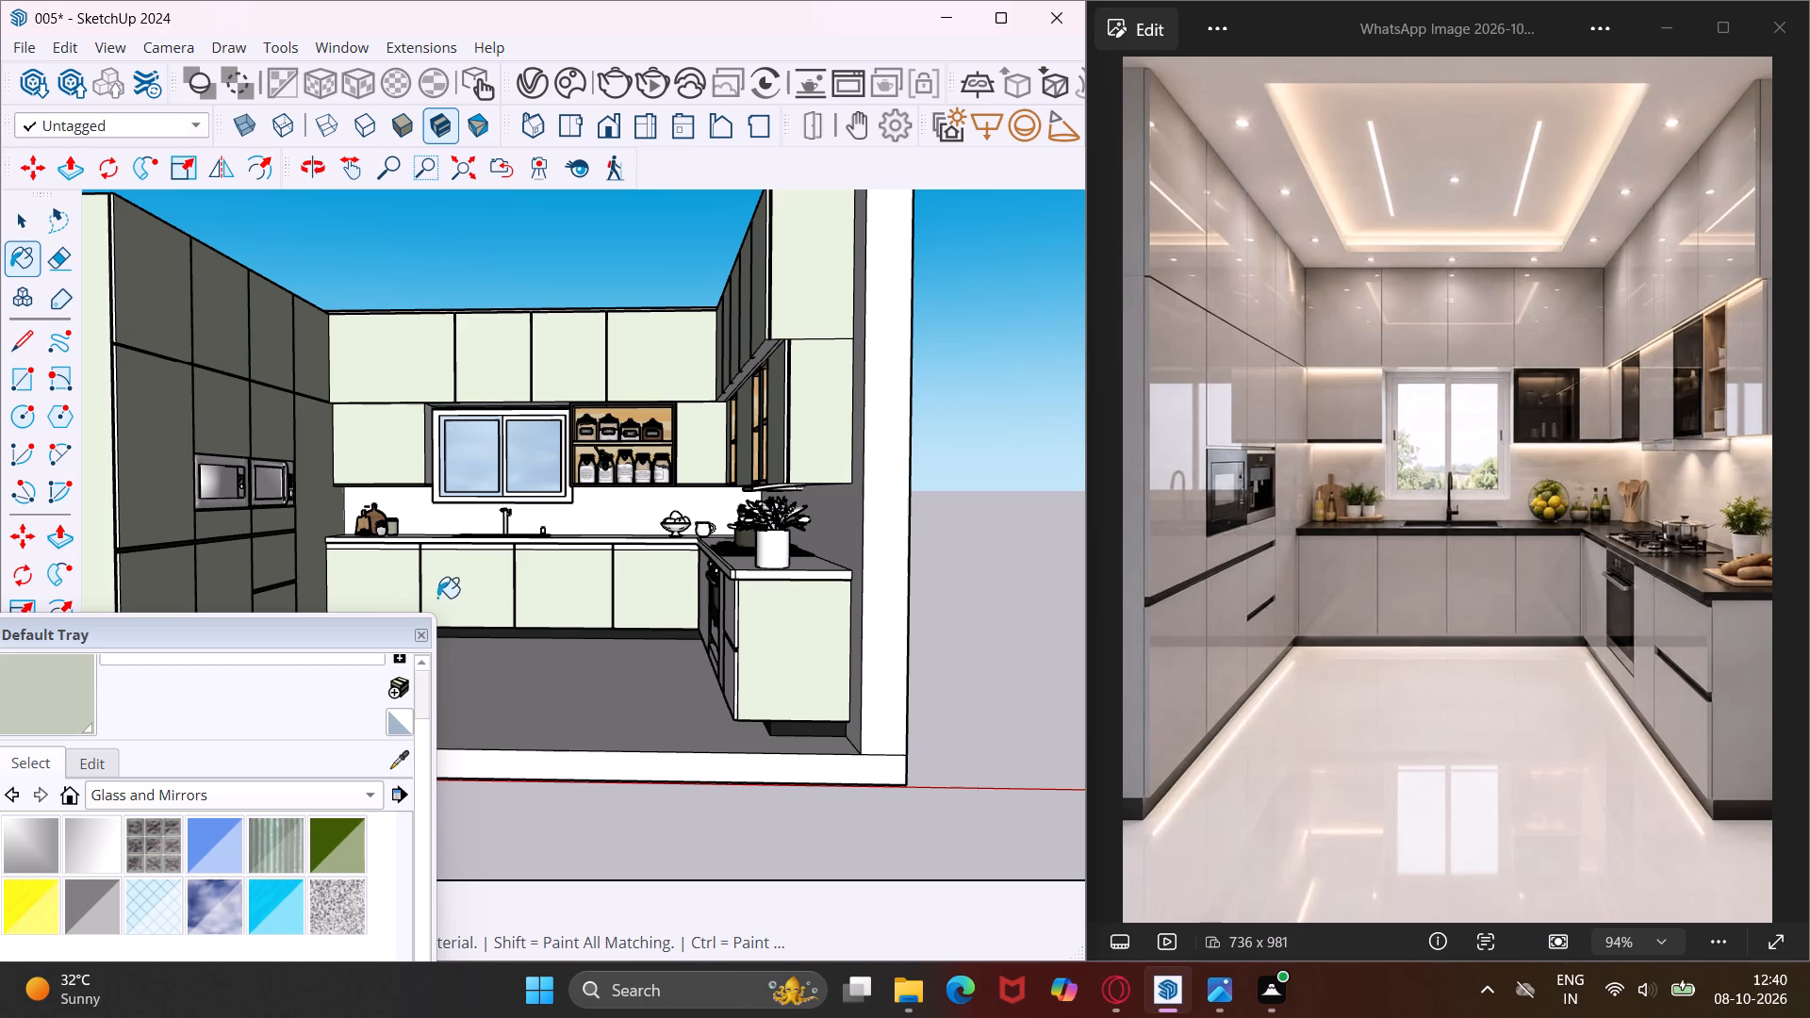
left_click(385, 588)
Apply the Generic material to the right-hand run's end panels, its lower wall-cabinet fronts and the back-wall cabinet beside the jar shelf.
middle_click_drag(700, 587, 756, 571)
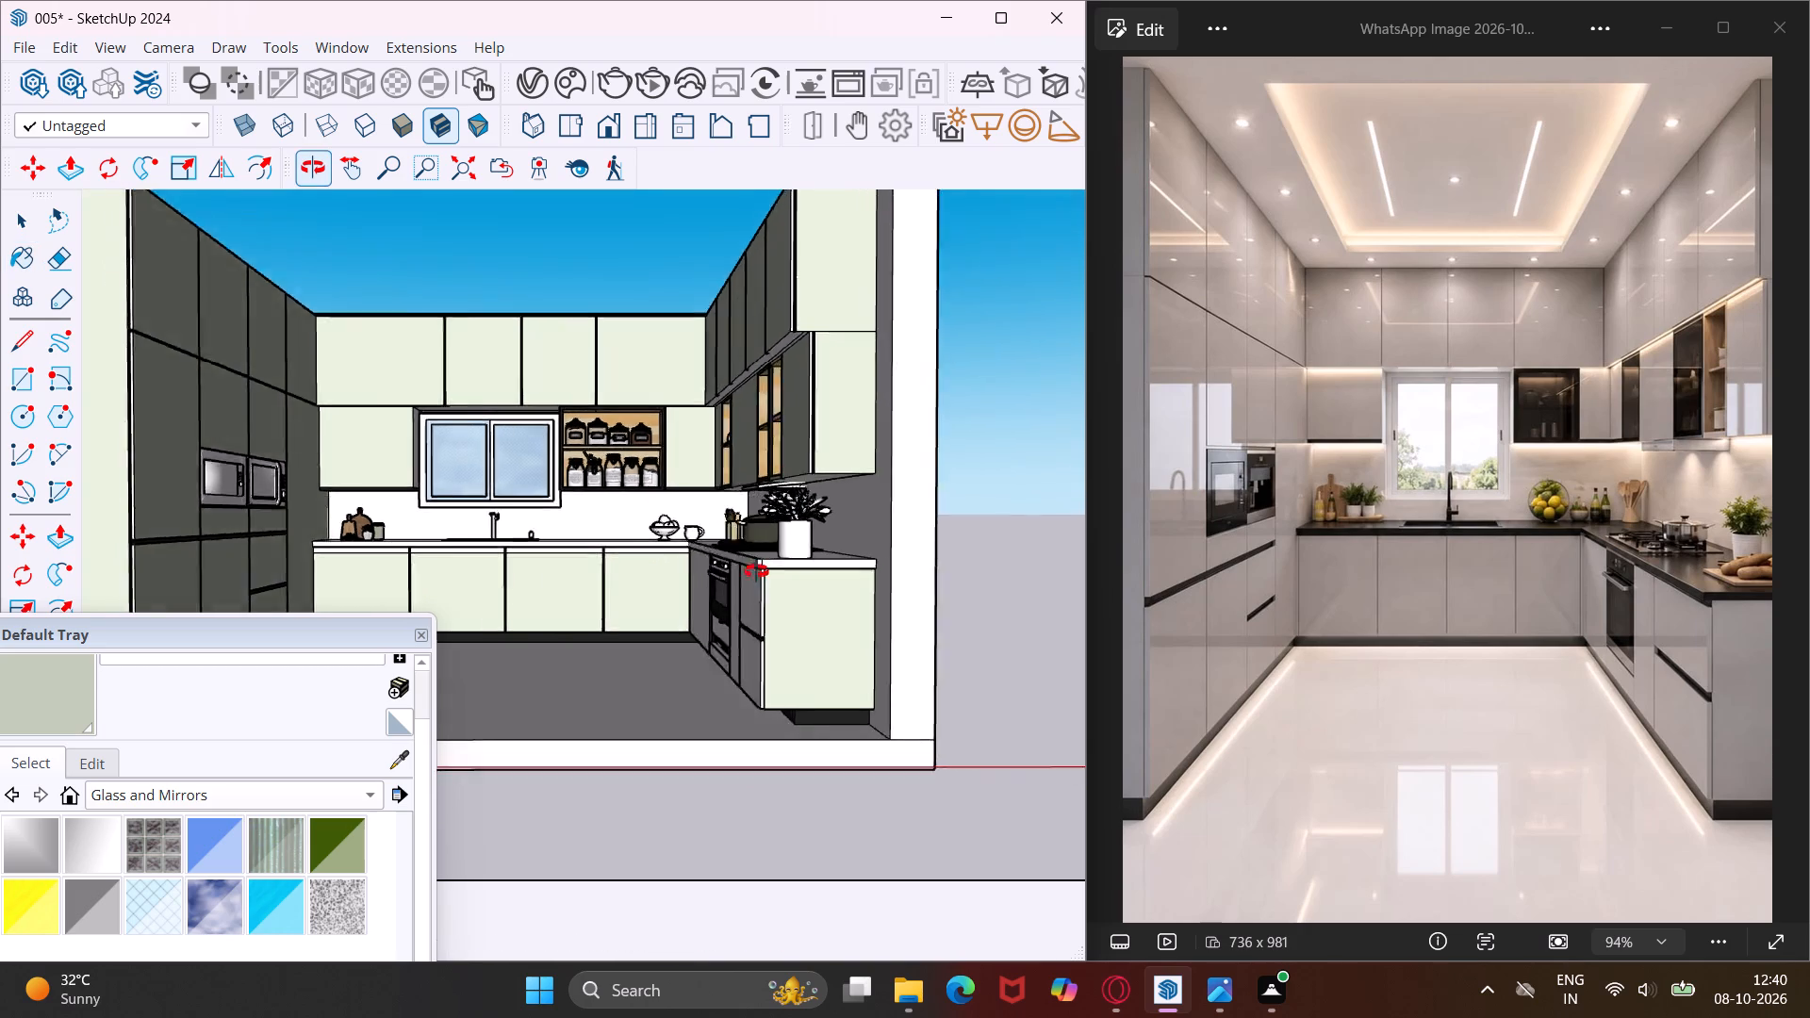
middle_click_drag(756, 571, 853, 550)
left_click(919, 600)
left_click(935, 378)
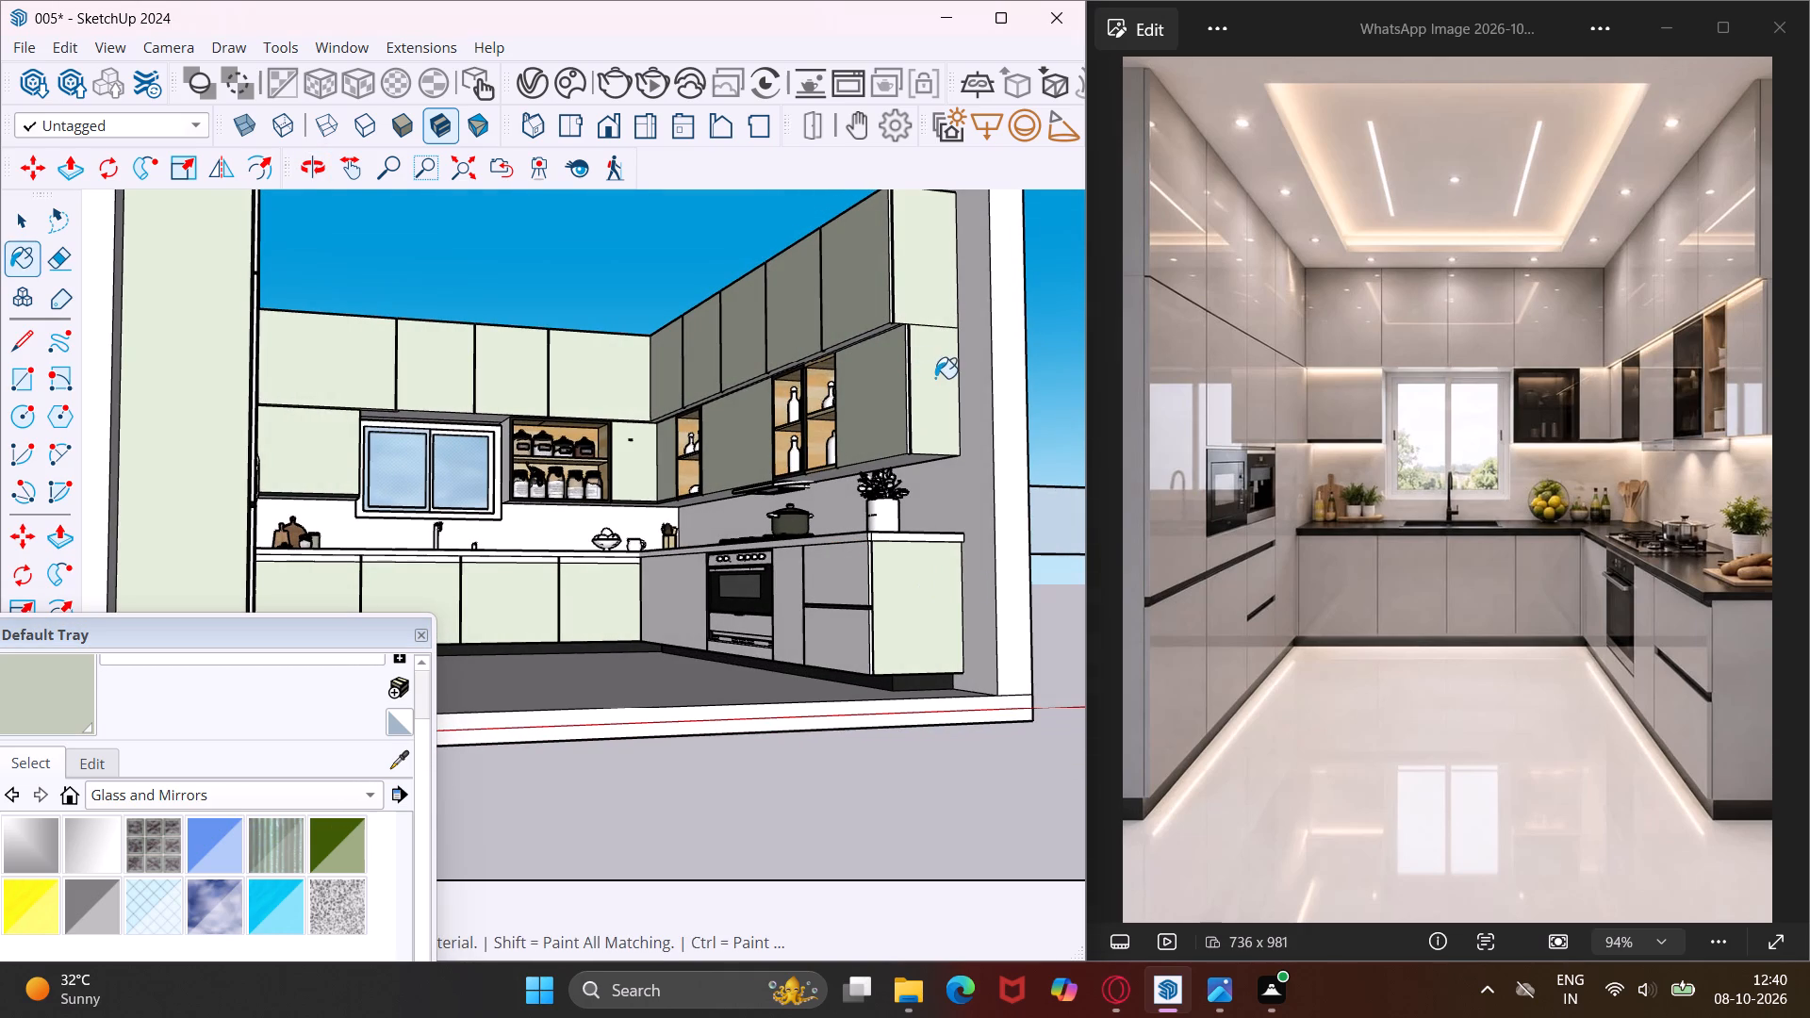
left_click(857, 407)
left_click(729, 437)
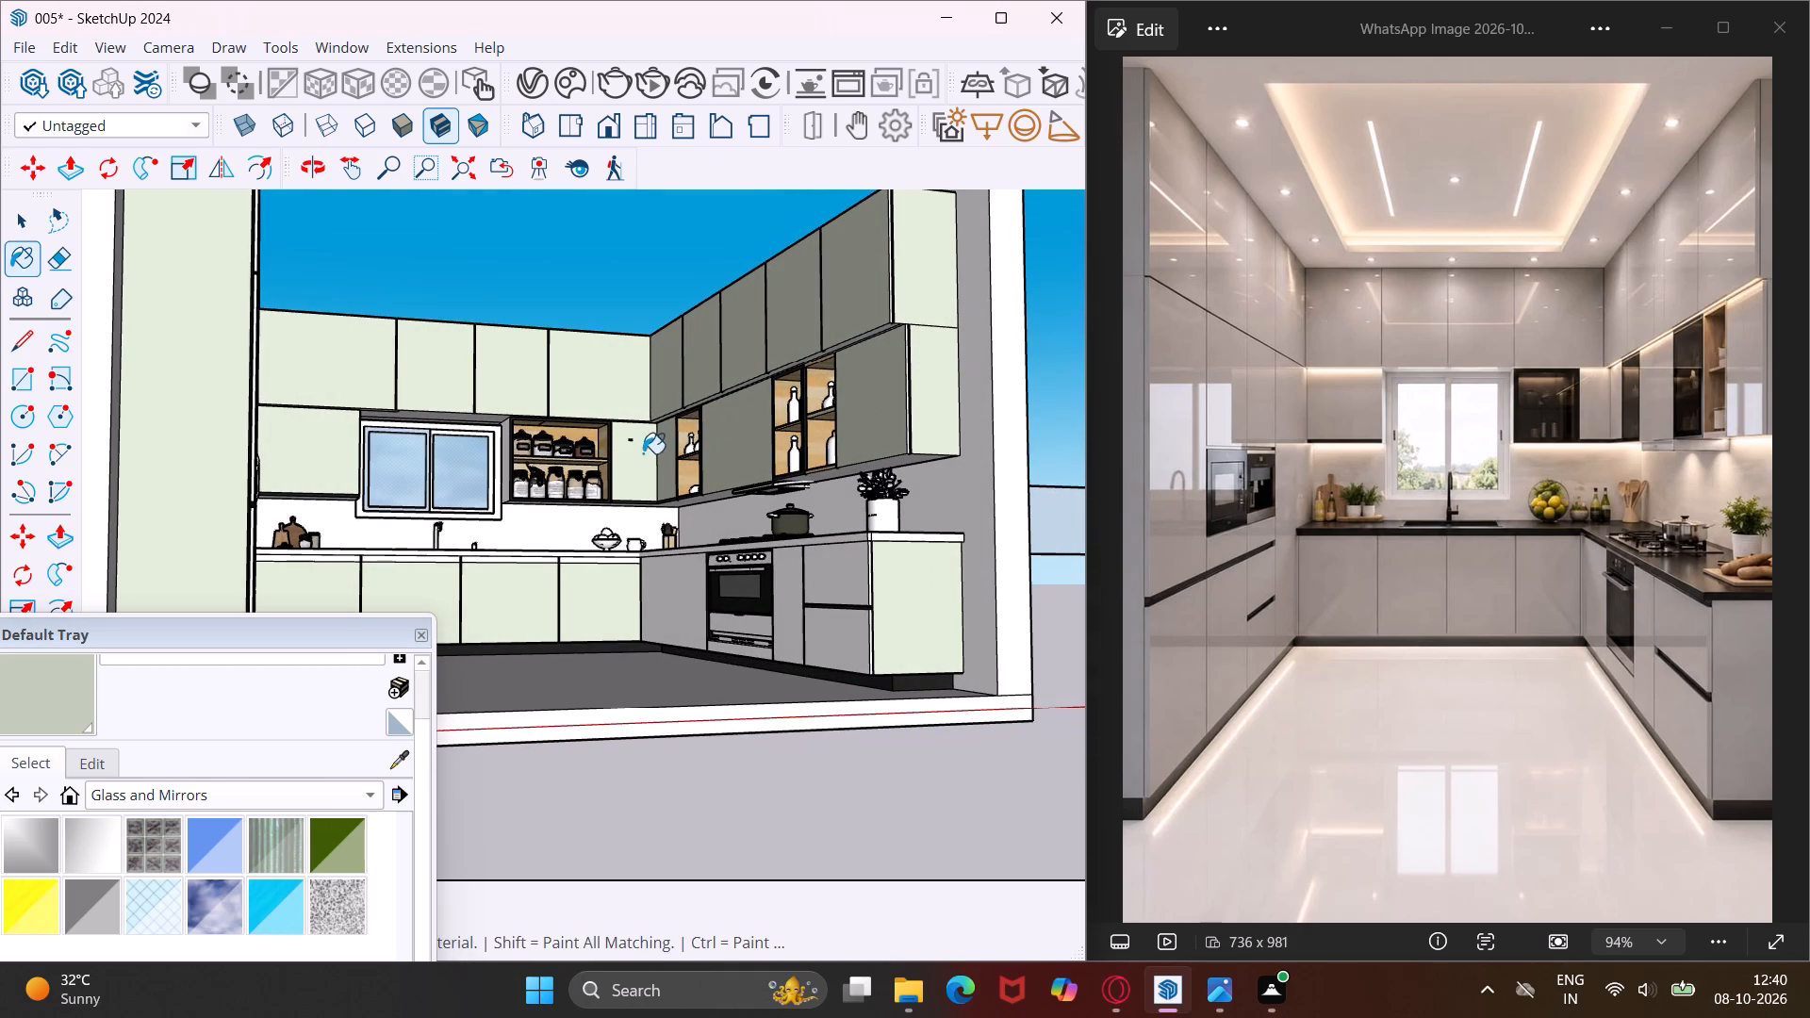
left_click(662, 444)
left_click(642, 444)
Go over the back wall's top cabinet doors near the right corner and an adjoining right-hand top door with the Generic material.
scroll(639, 444, "up", 7)
middle_click_drag(635, 440, 656, 497)
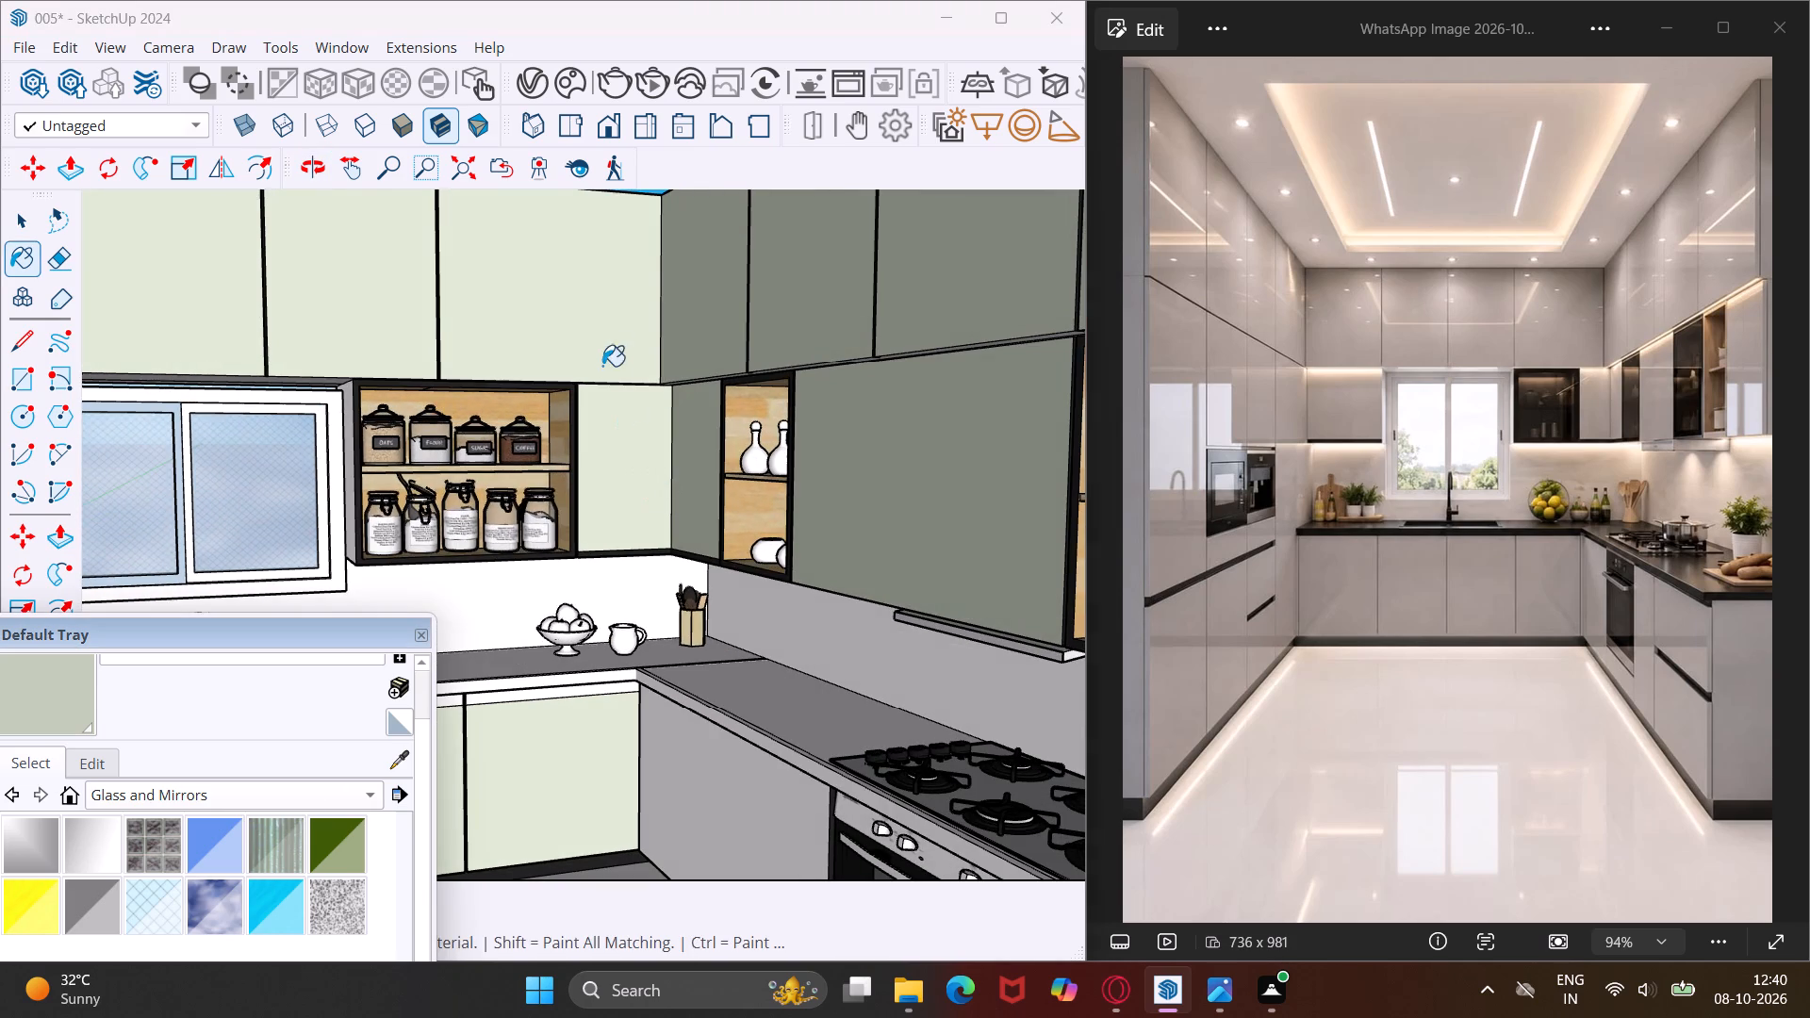
left_click(600, 329)
left_click(734, 314)
left_click(359, 350)
scroll(357, 348, "down", 4)
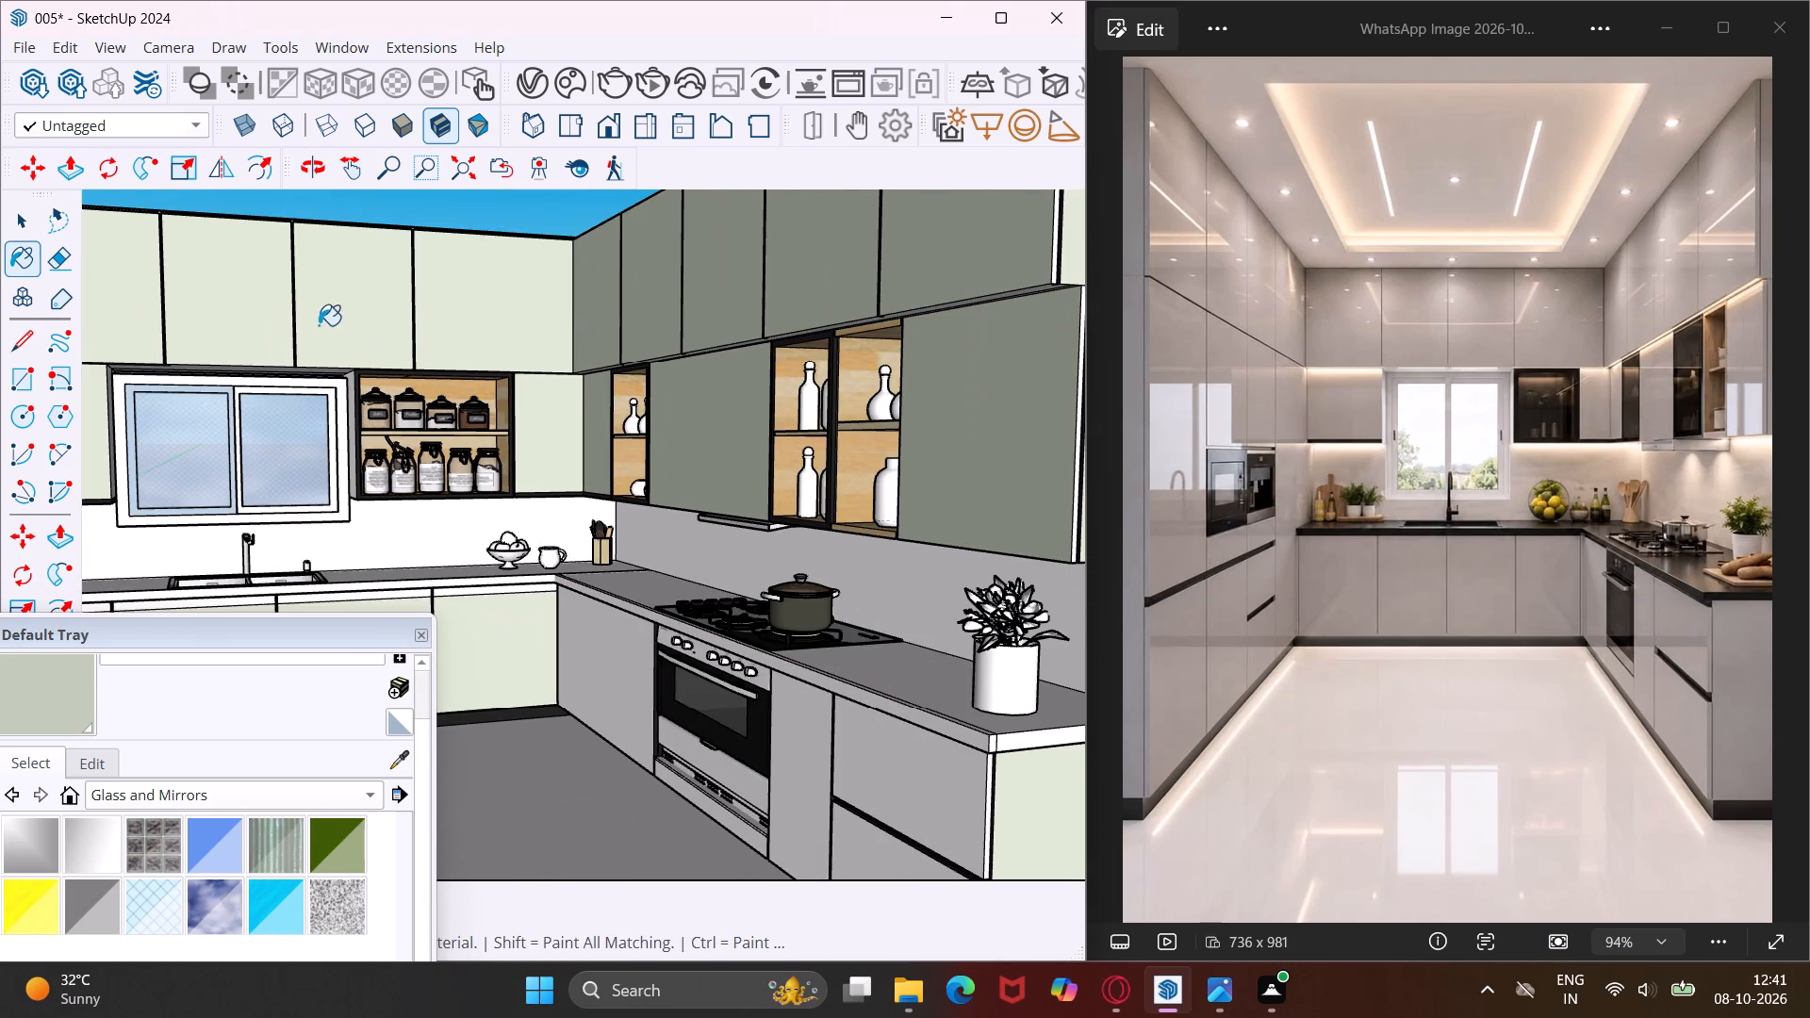
left_click(265, 320)
Apply the Generic material to the right-hand run's top cabinet doors, the upper end panel and the top face of the cabinets.
left_click(590, 278)
left_click(665, 261)
left_click(697, 271)
left_click(836, 262)
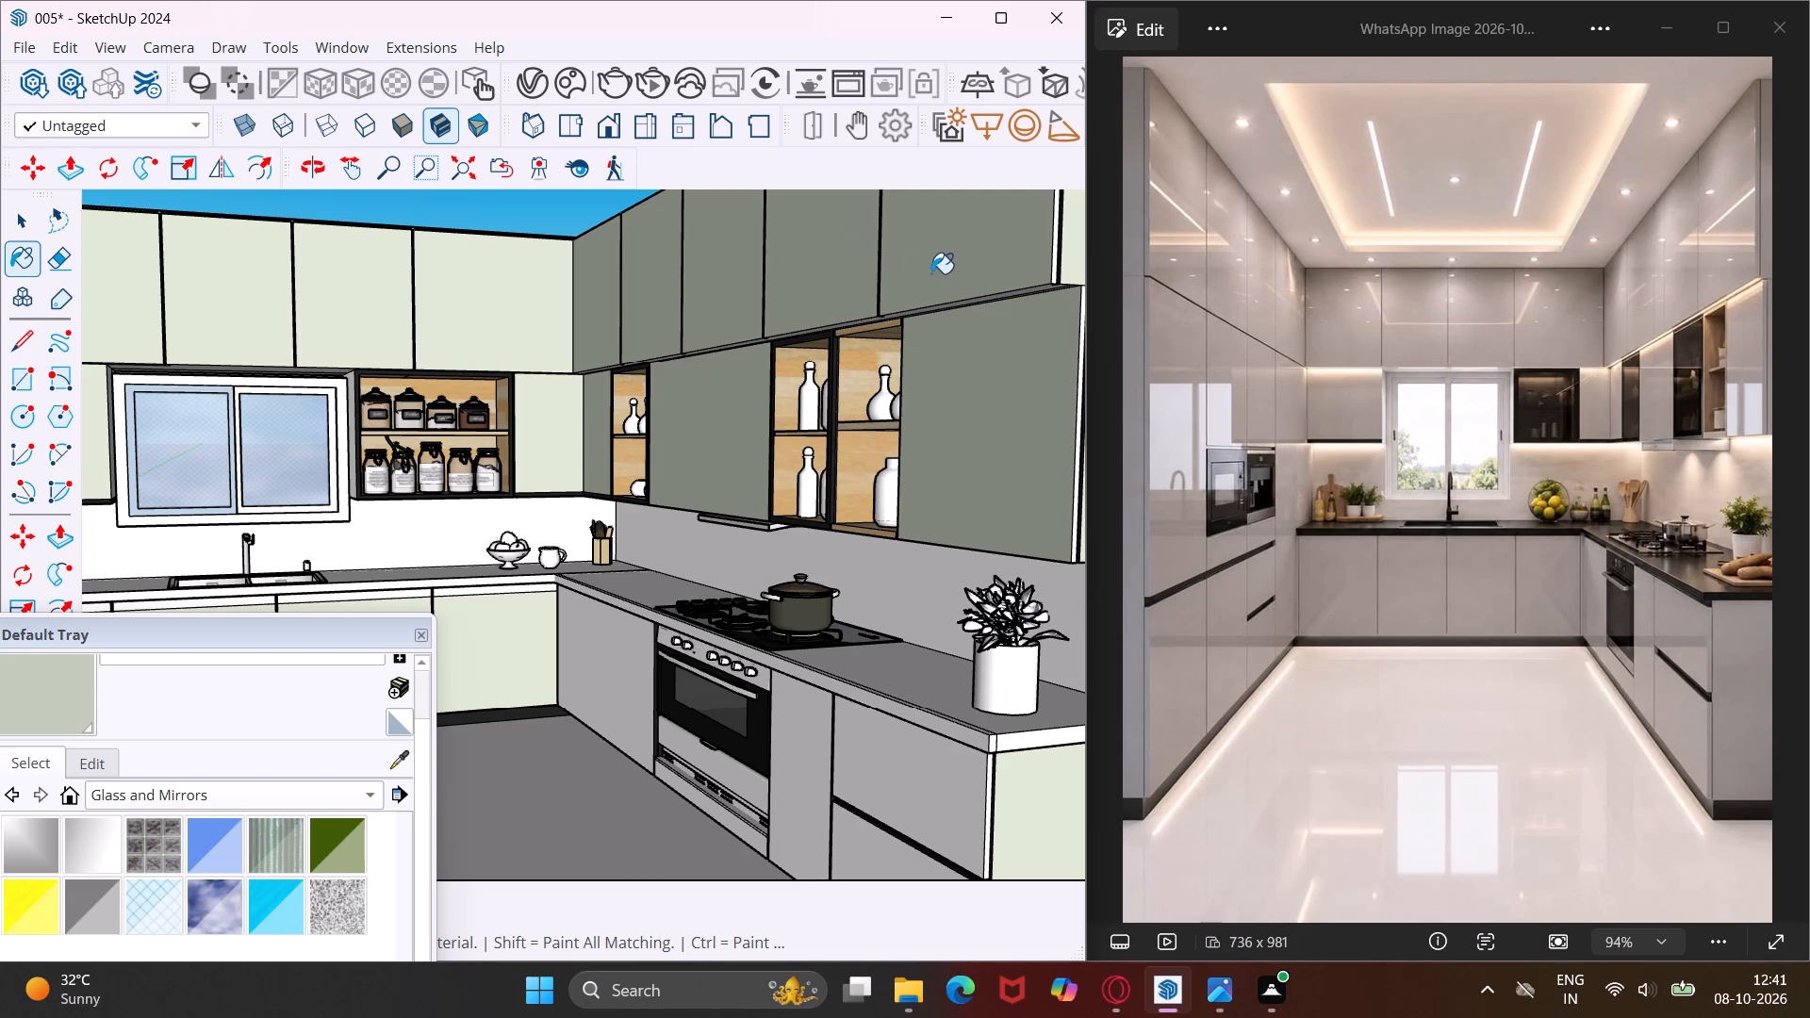
left_click(935, 272)
middle_click_drag(927, 269, 729, 381)
left_click(770, 373)
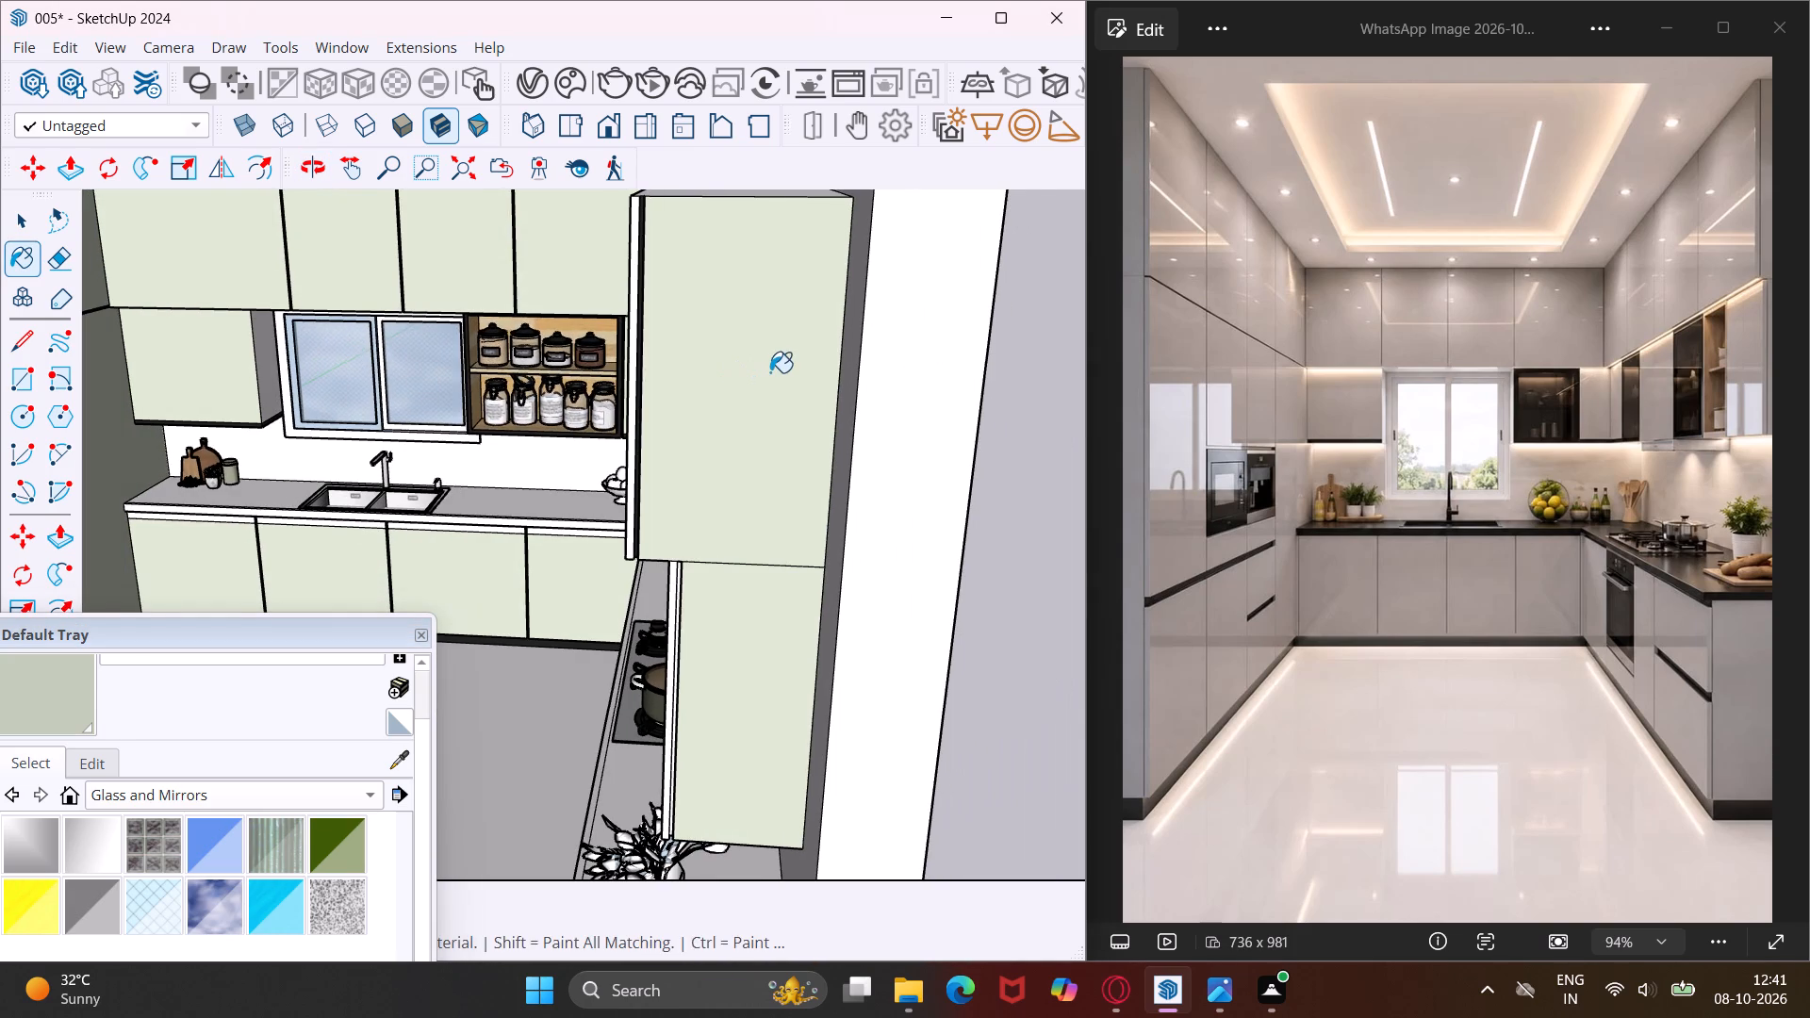
middle_click_drag(770, 372, 864, 541)
left_click(835, 370)
scroll(835, 370, "down", 2)
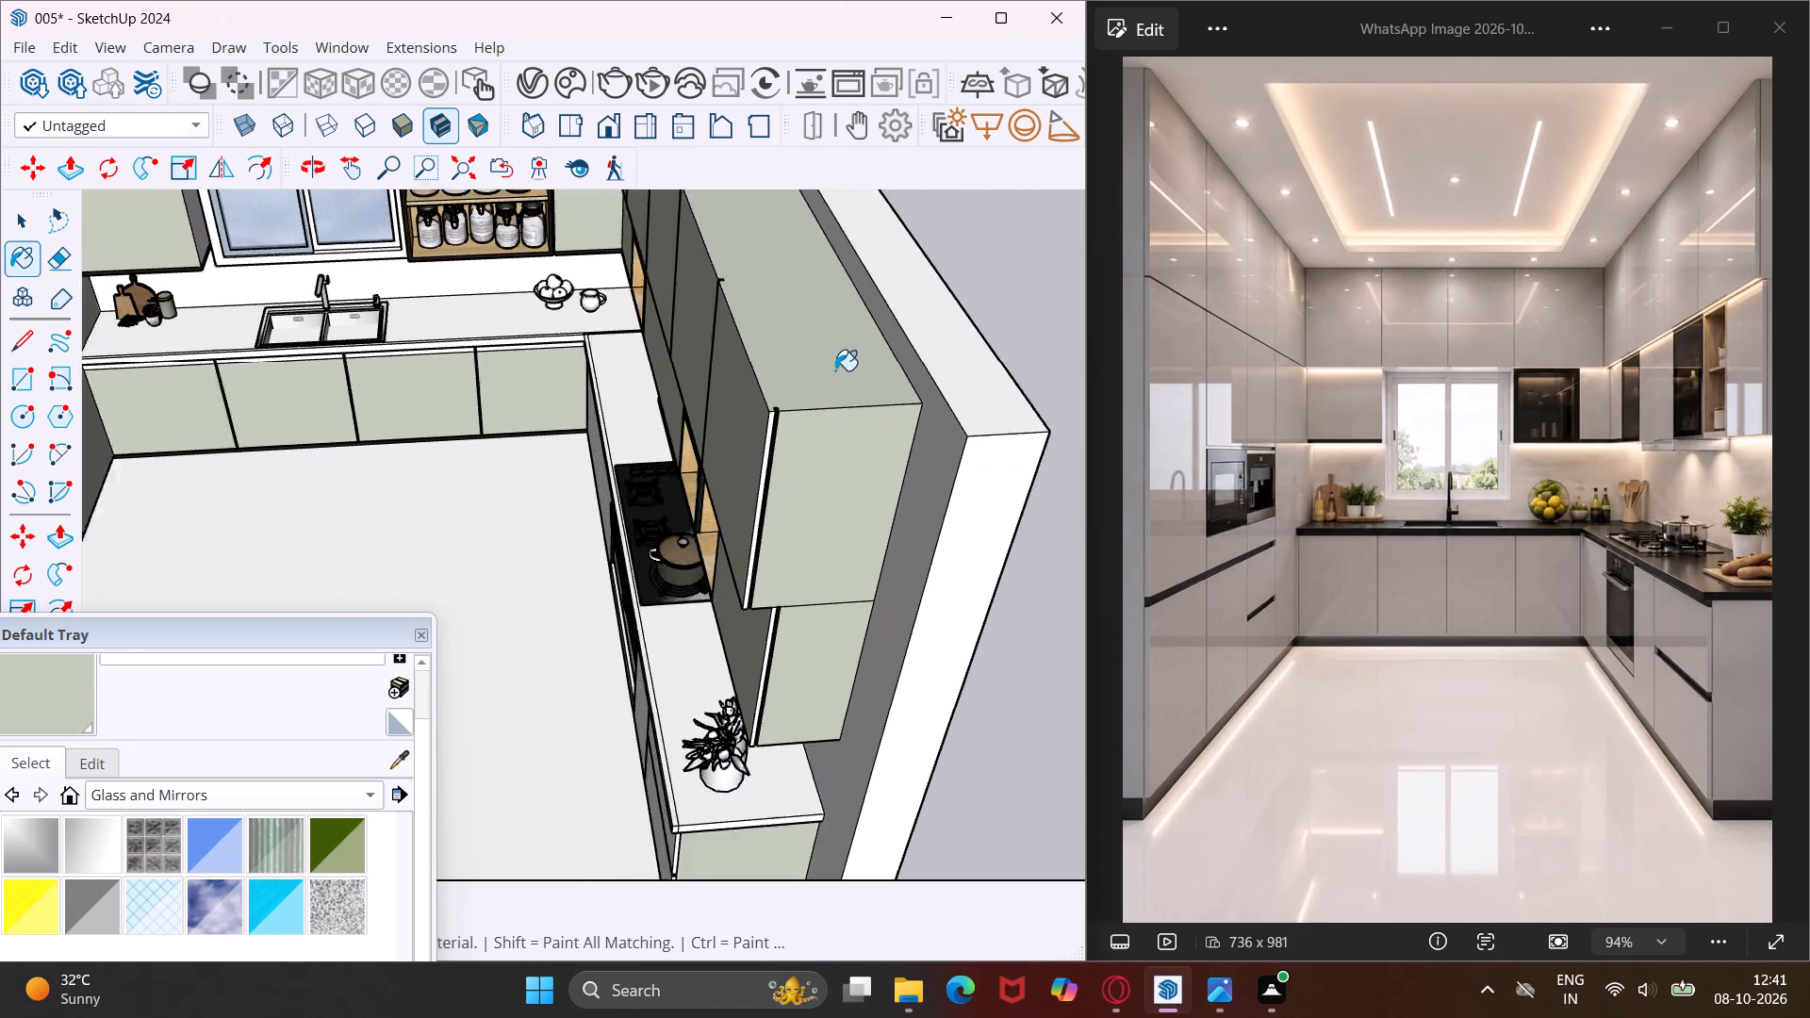
Paint the top face of the left-hand tall cabinets with the Generic material.
scroll(835, 370, "down", 13)
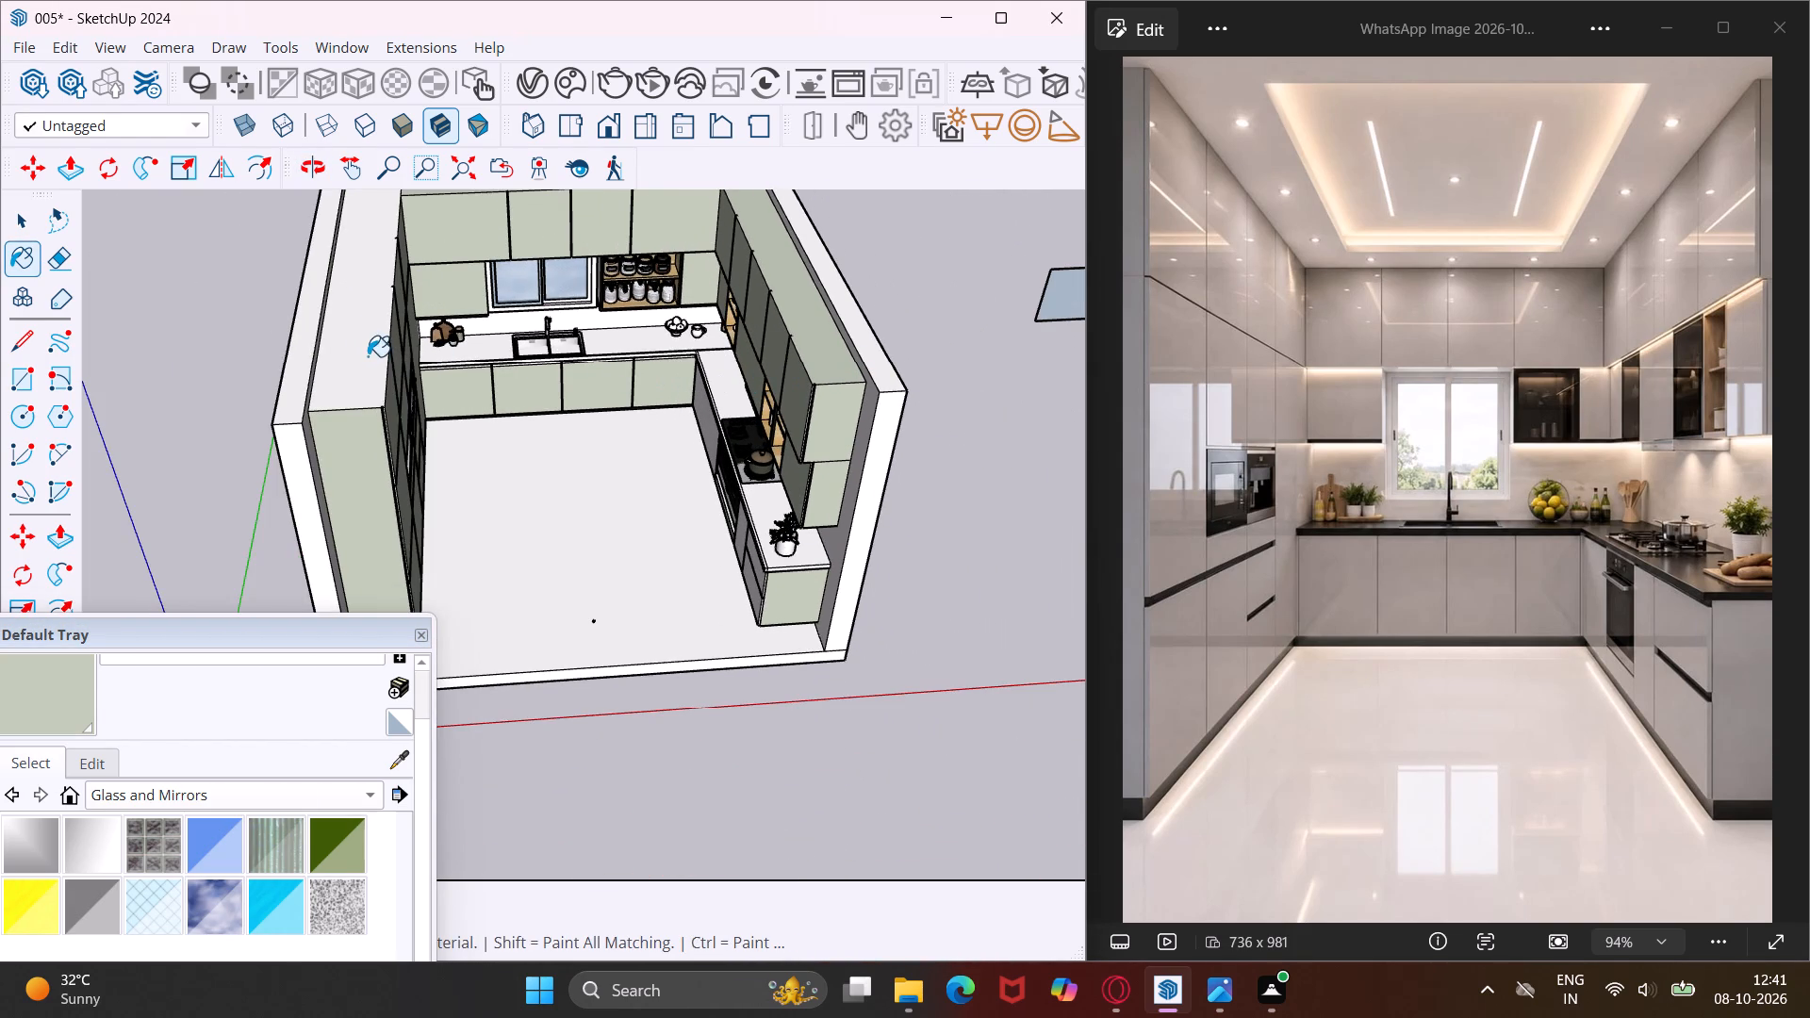
left_click(368, 356)
Paint the right-hand run's base cabinet fronts on both sides of the oven with the Generic material.
middle_click_drag(368, 356, 521, 370)
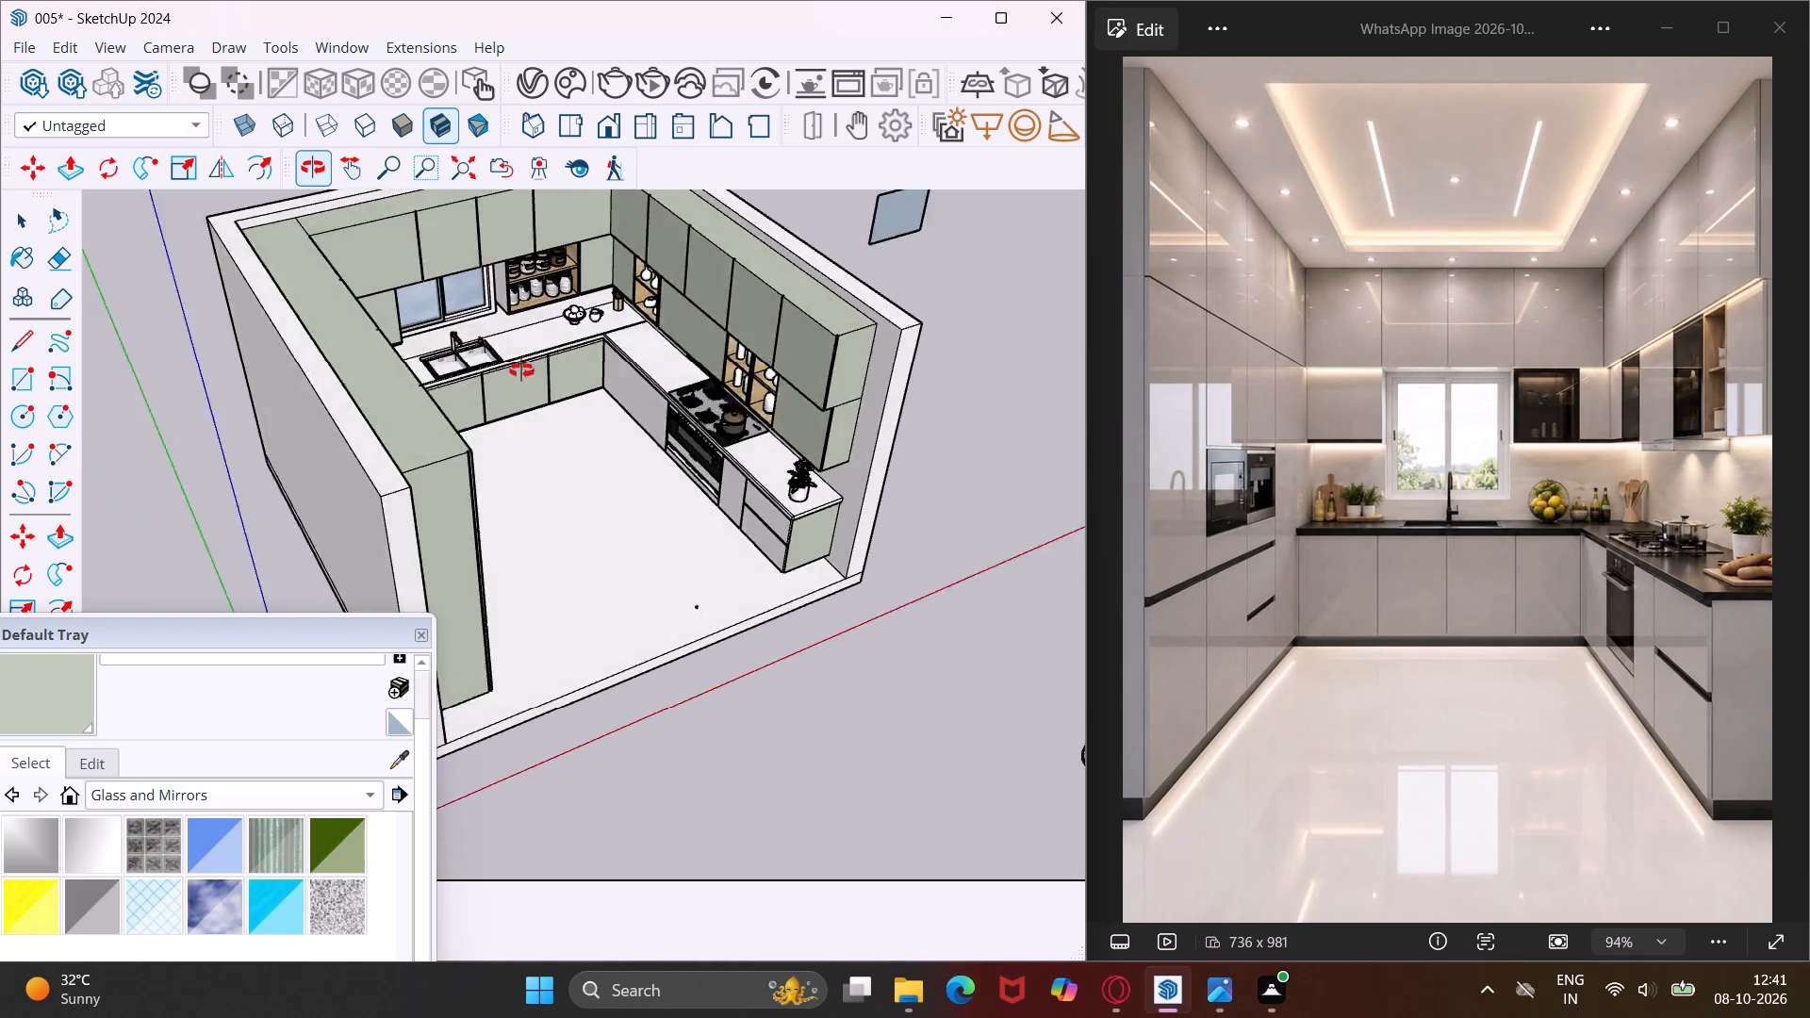
middle_click_drag(521, 370, 408, 391)
scroll(651, 378, "up", 8)
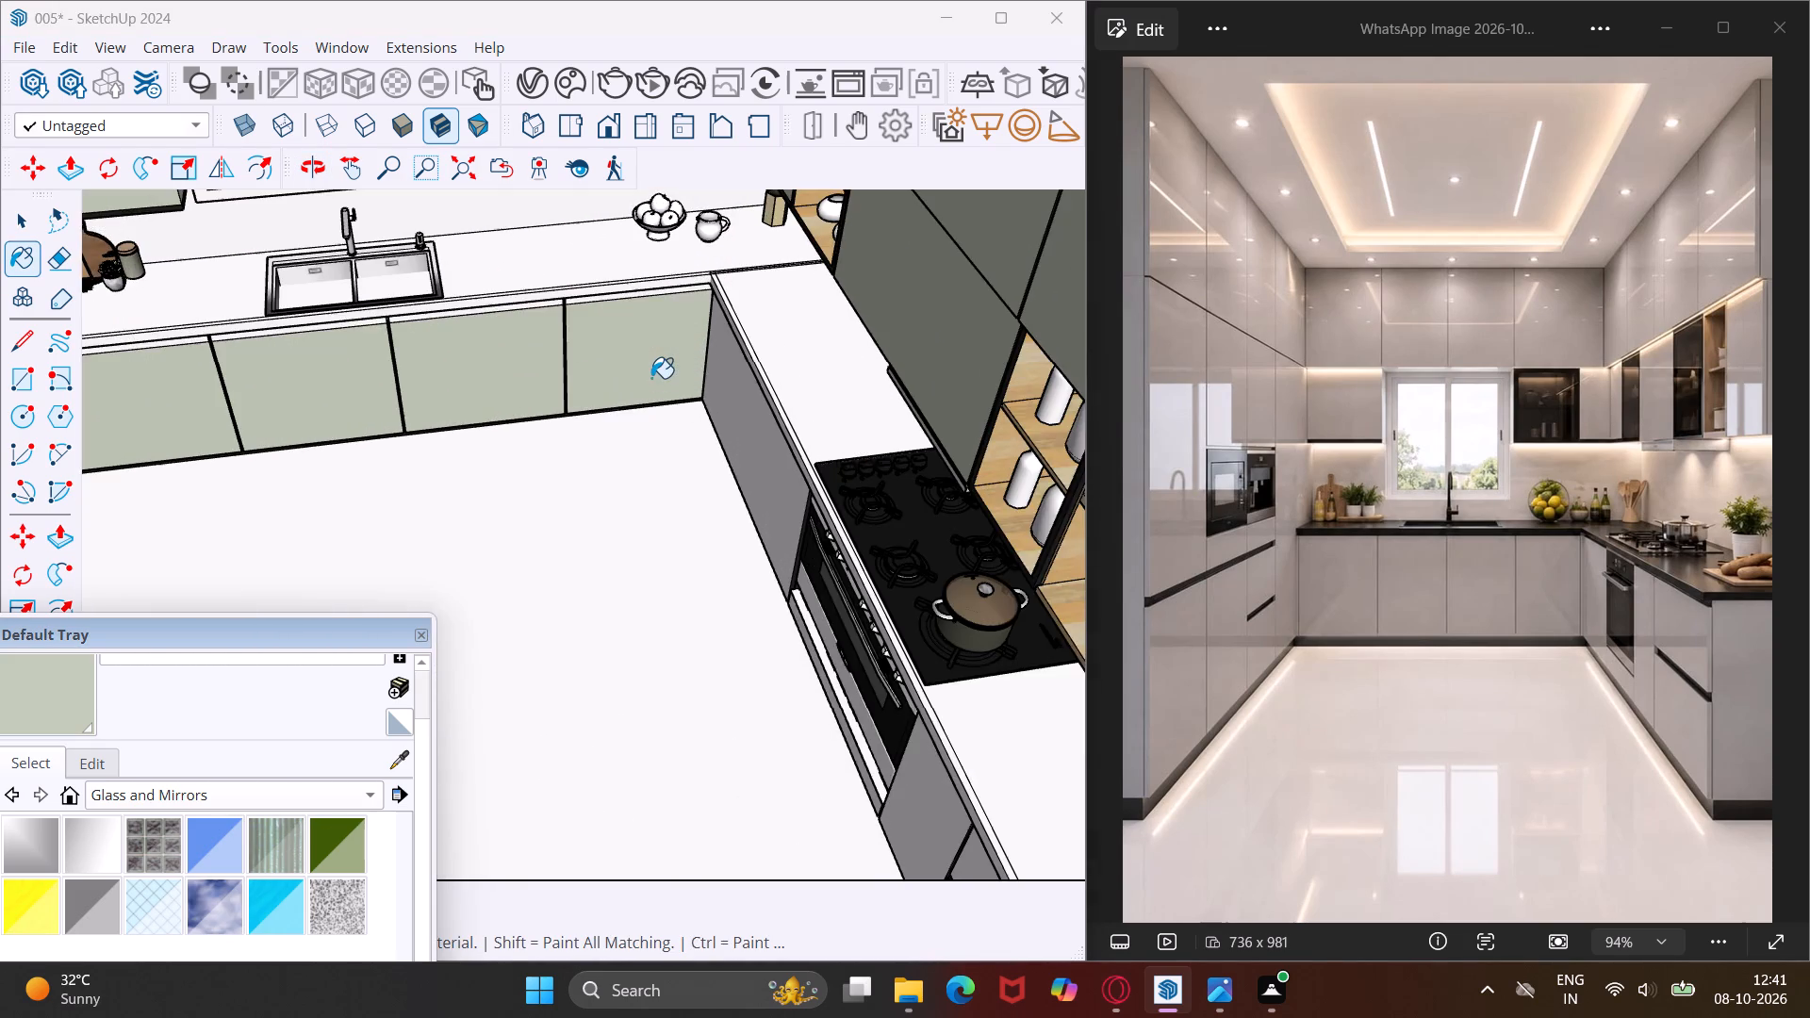
middle_click_drag(653, 375, 732, 212)
left_click(733, 439)
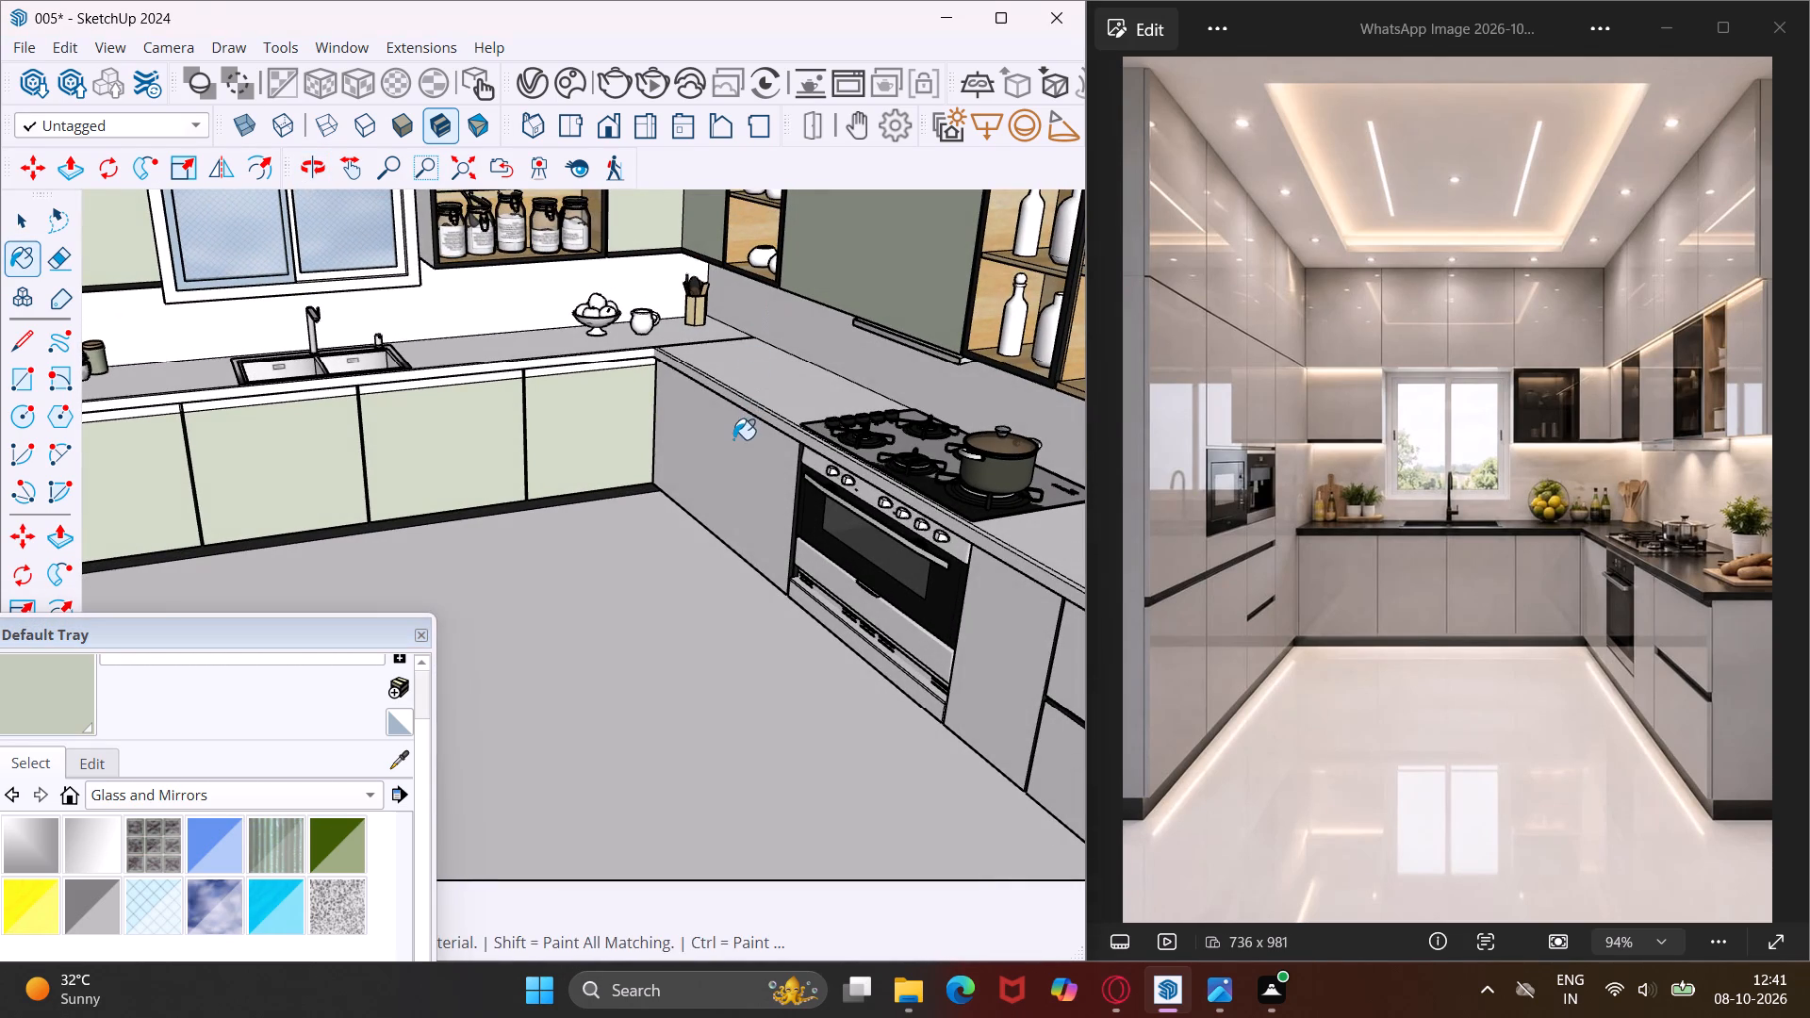
left_click(1000, 648)
Apply the Generic material to the right-hand run's two drawer fronts and their thin side edges beside the end panel.
middle_click_drag(1000, 648, 979, 631)
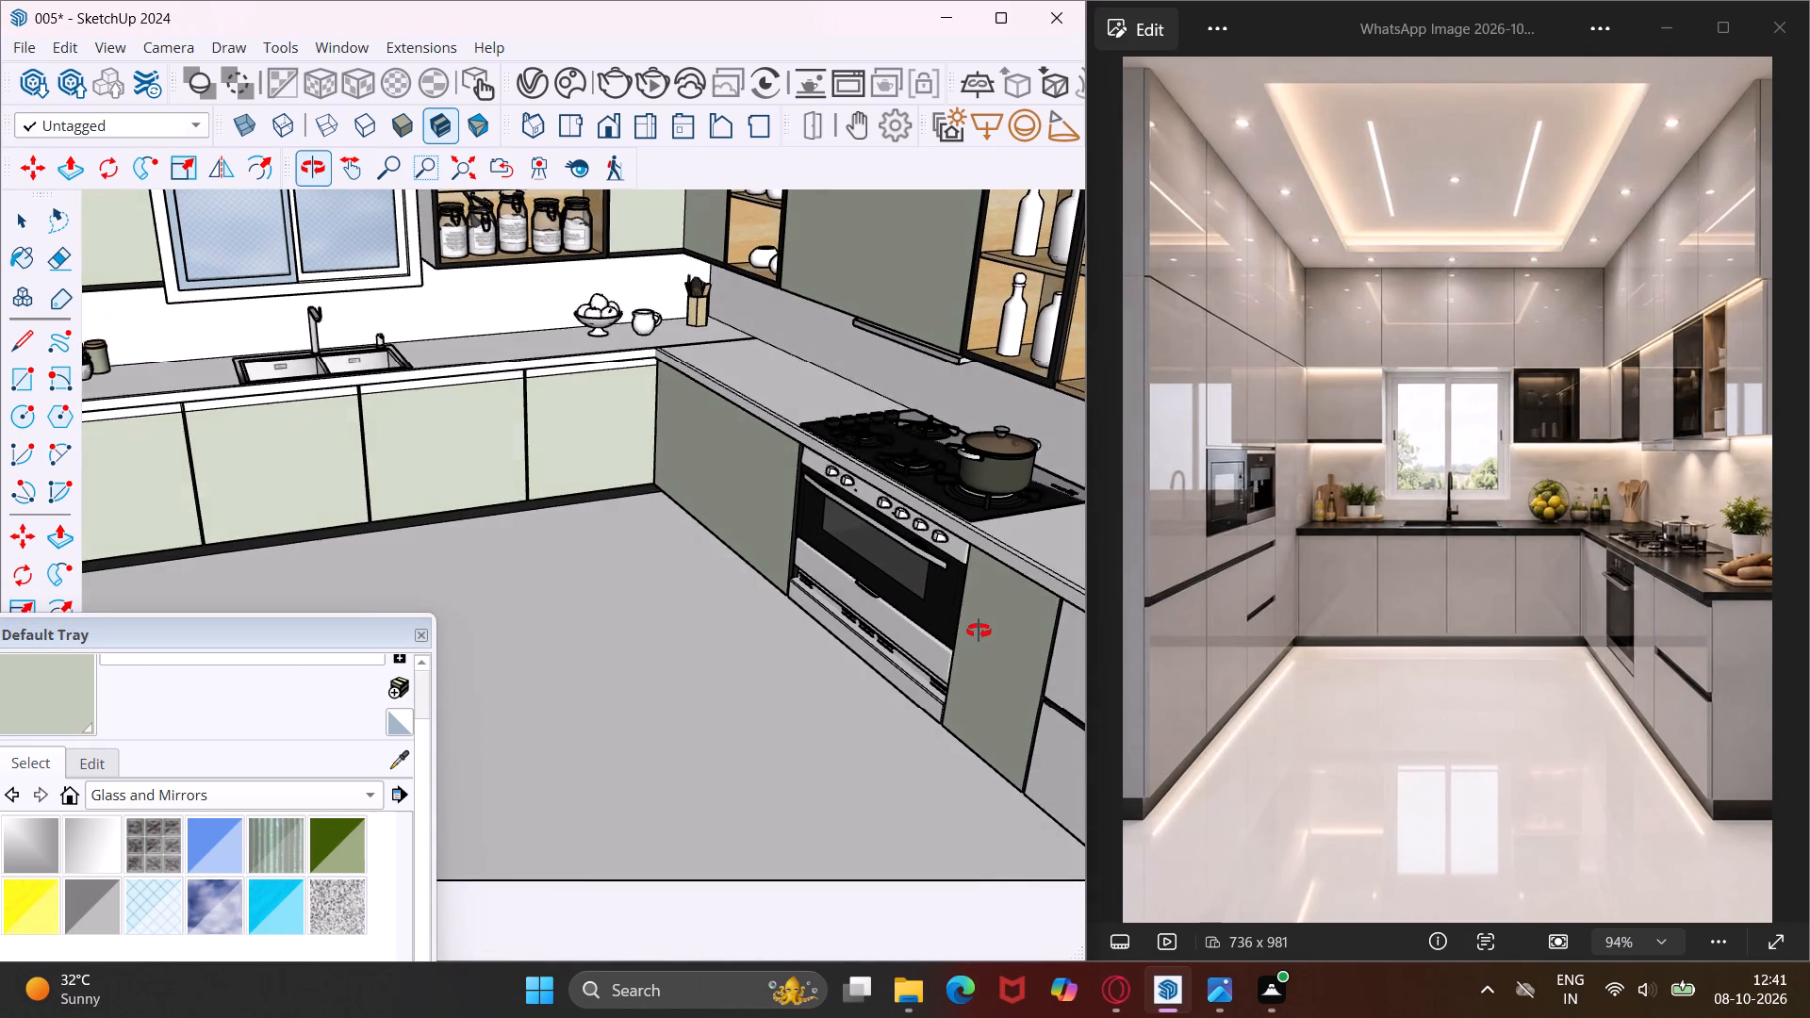
middle_click_drag(979, 631, 921, 540)
scroll(912, 534, "down", 6)
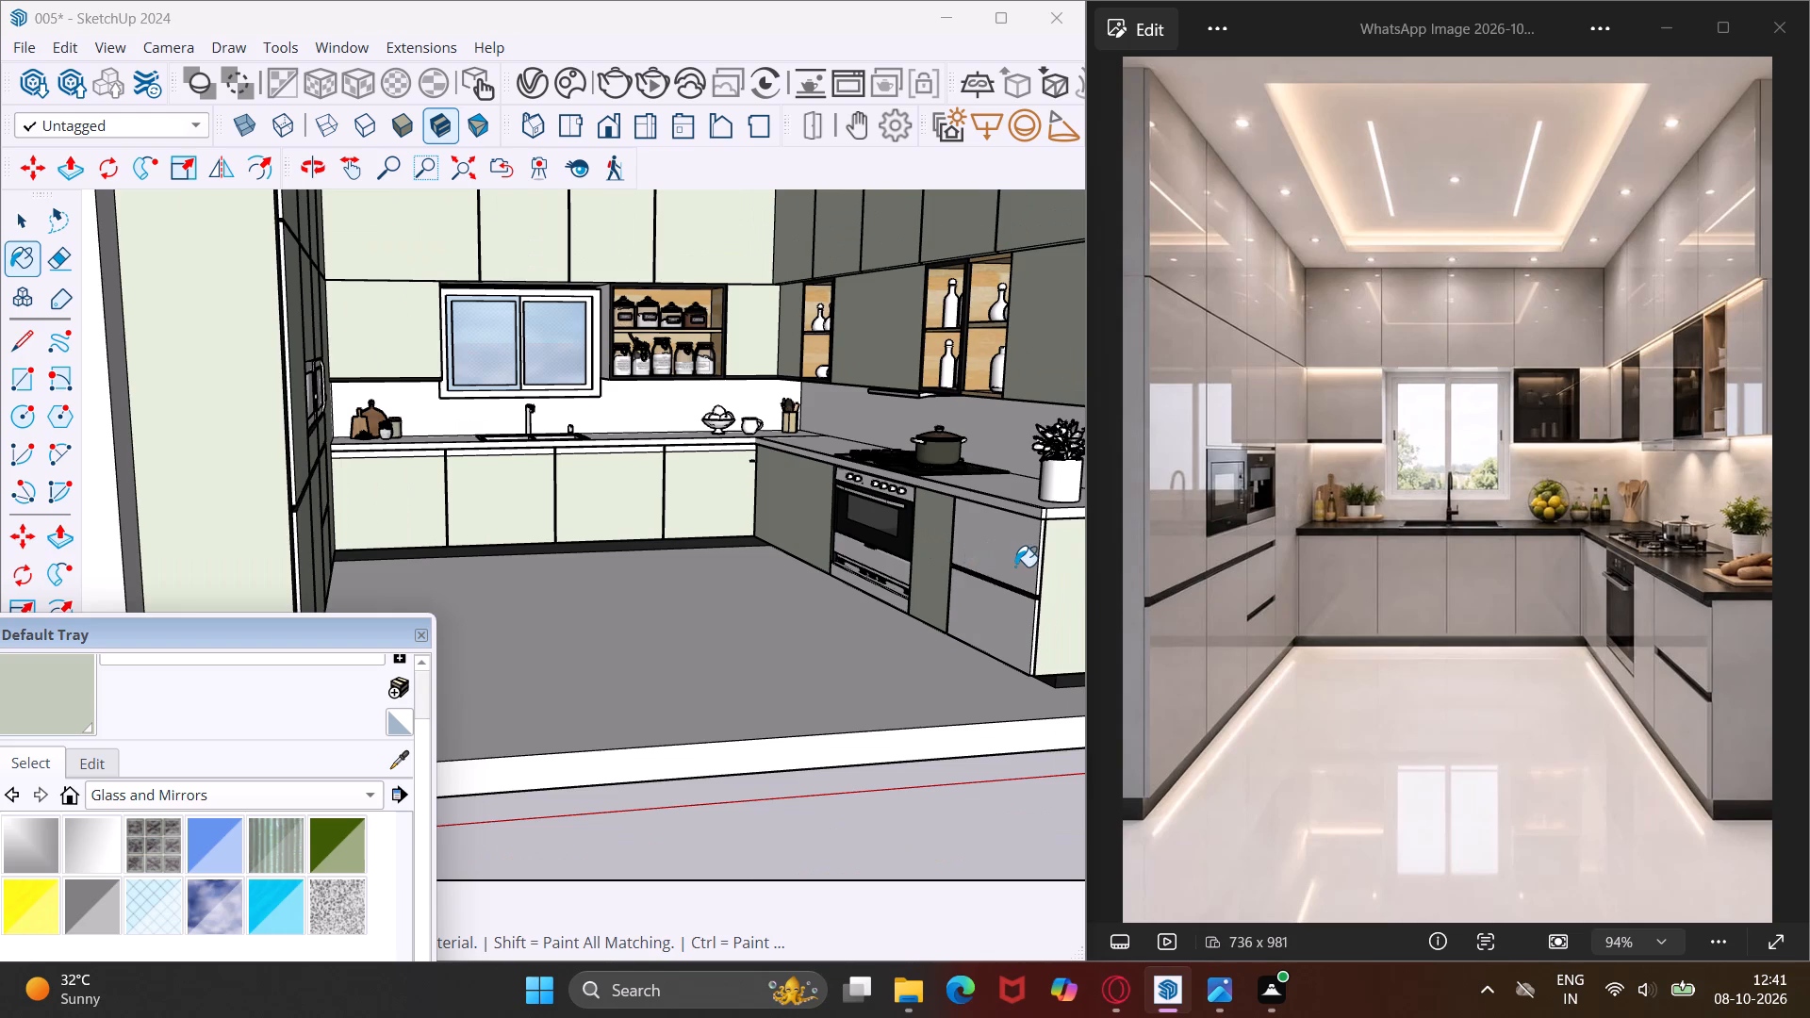
scroll(1015, 566, "up", 6)
middle_click_drag(1015, 566, 1024, 492)
left_click(1024, 489)
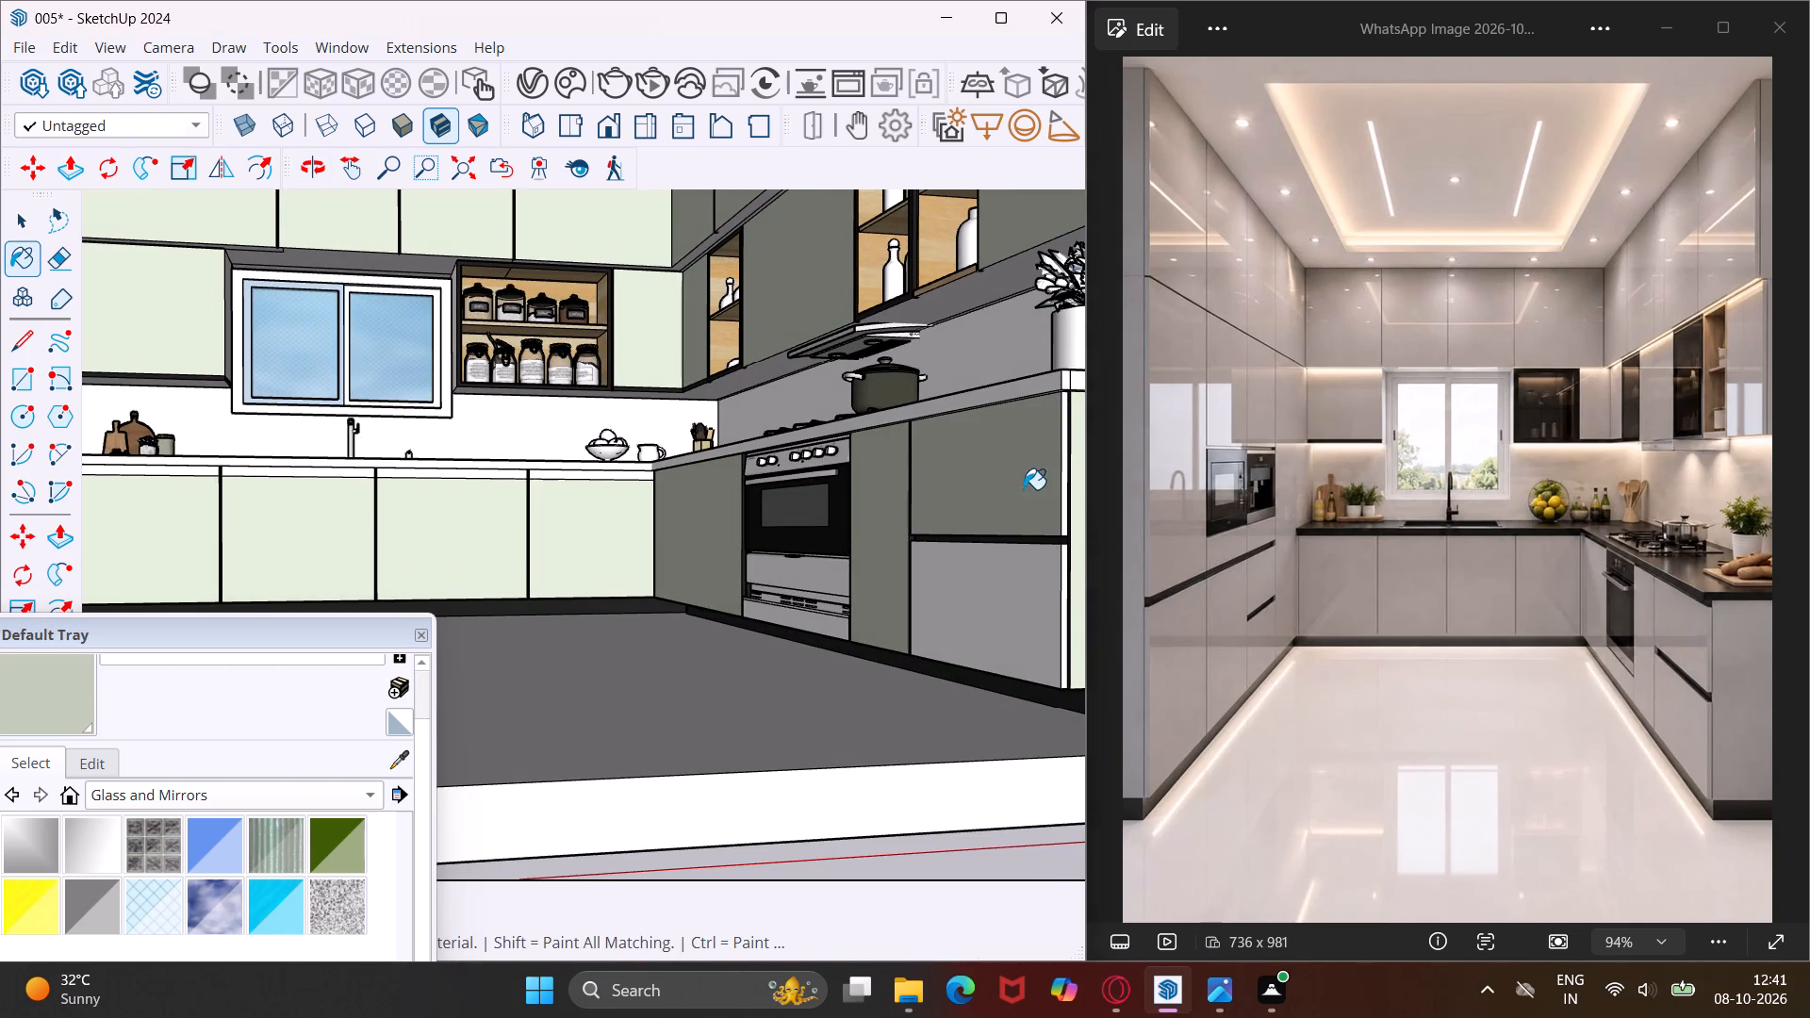
left_click(1036, 587)
scroll(1065, 598, "up", 5)
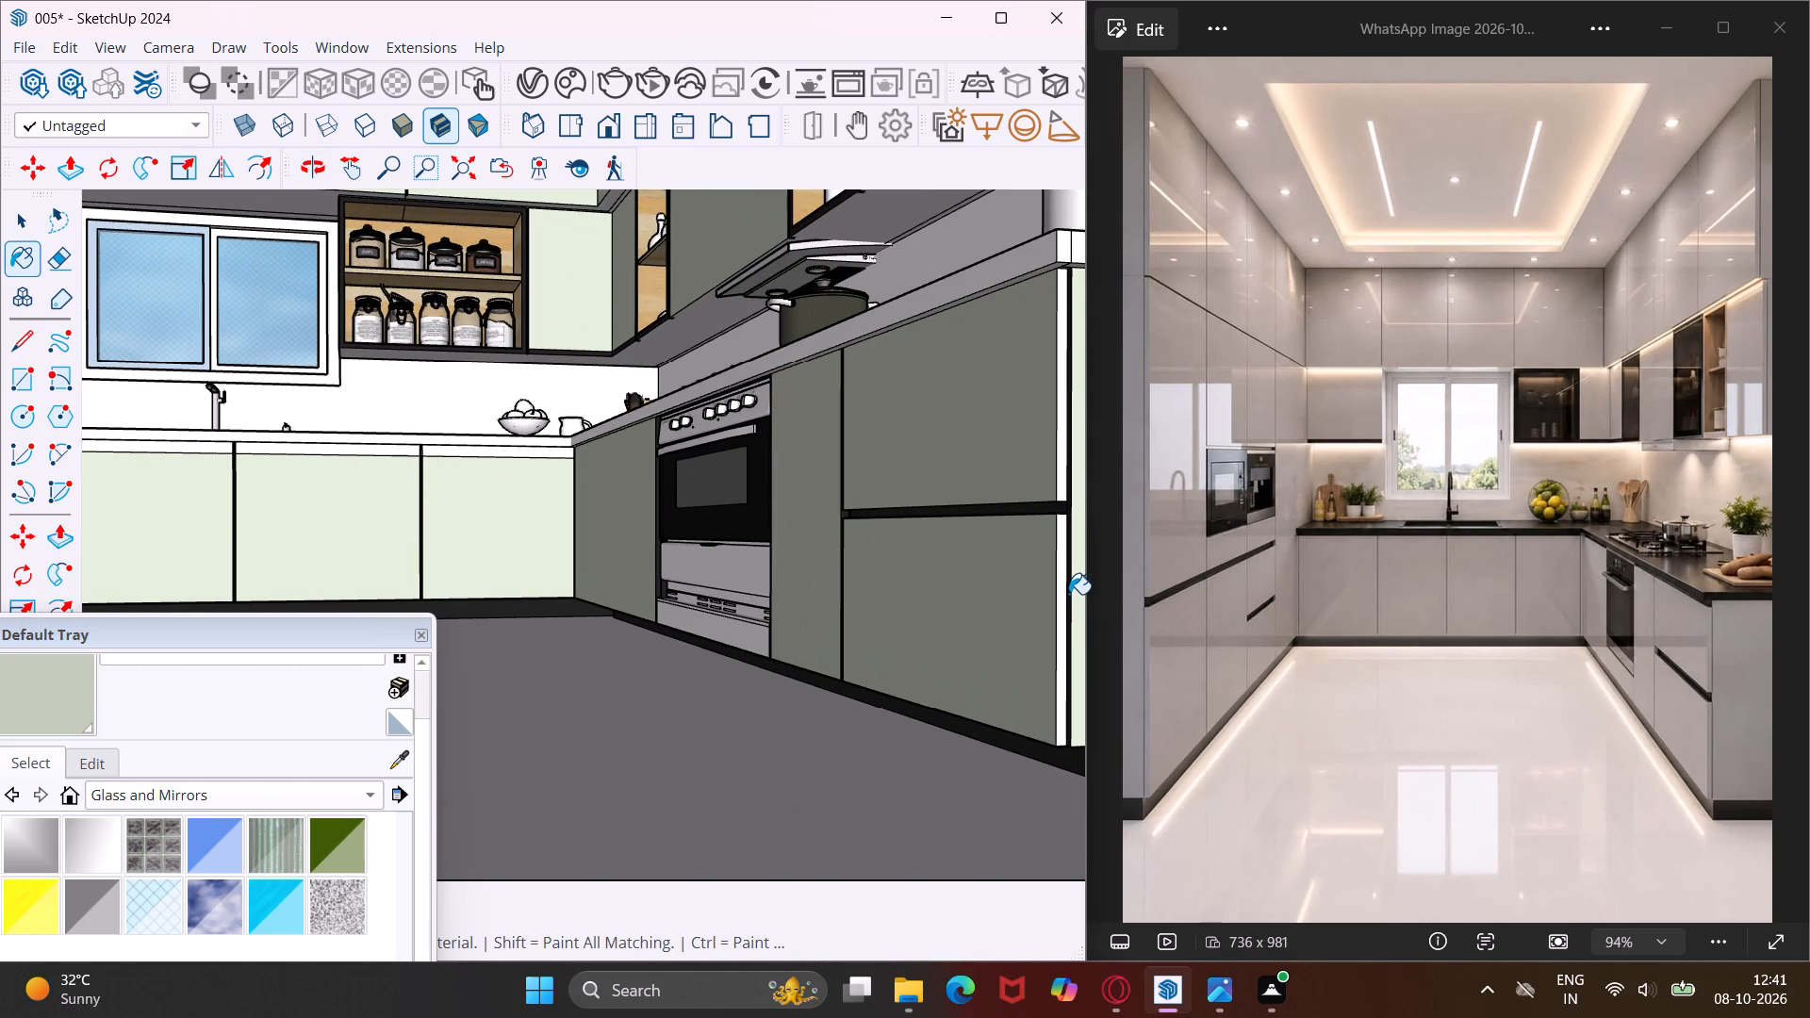
scroll(1062, 595, "up", 2)
left_click(1062, 595)
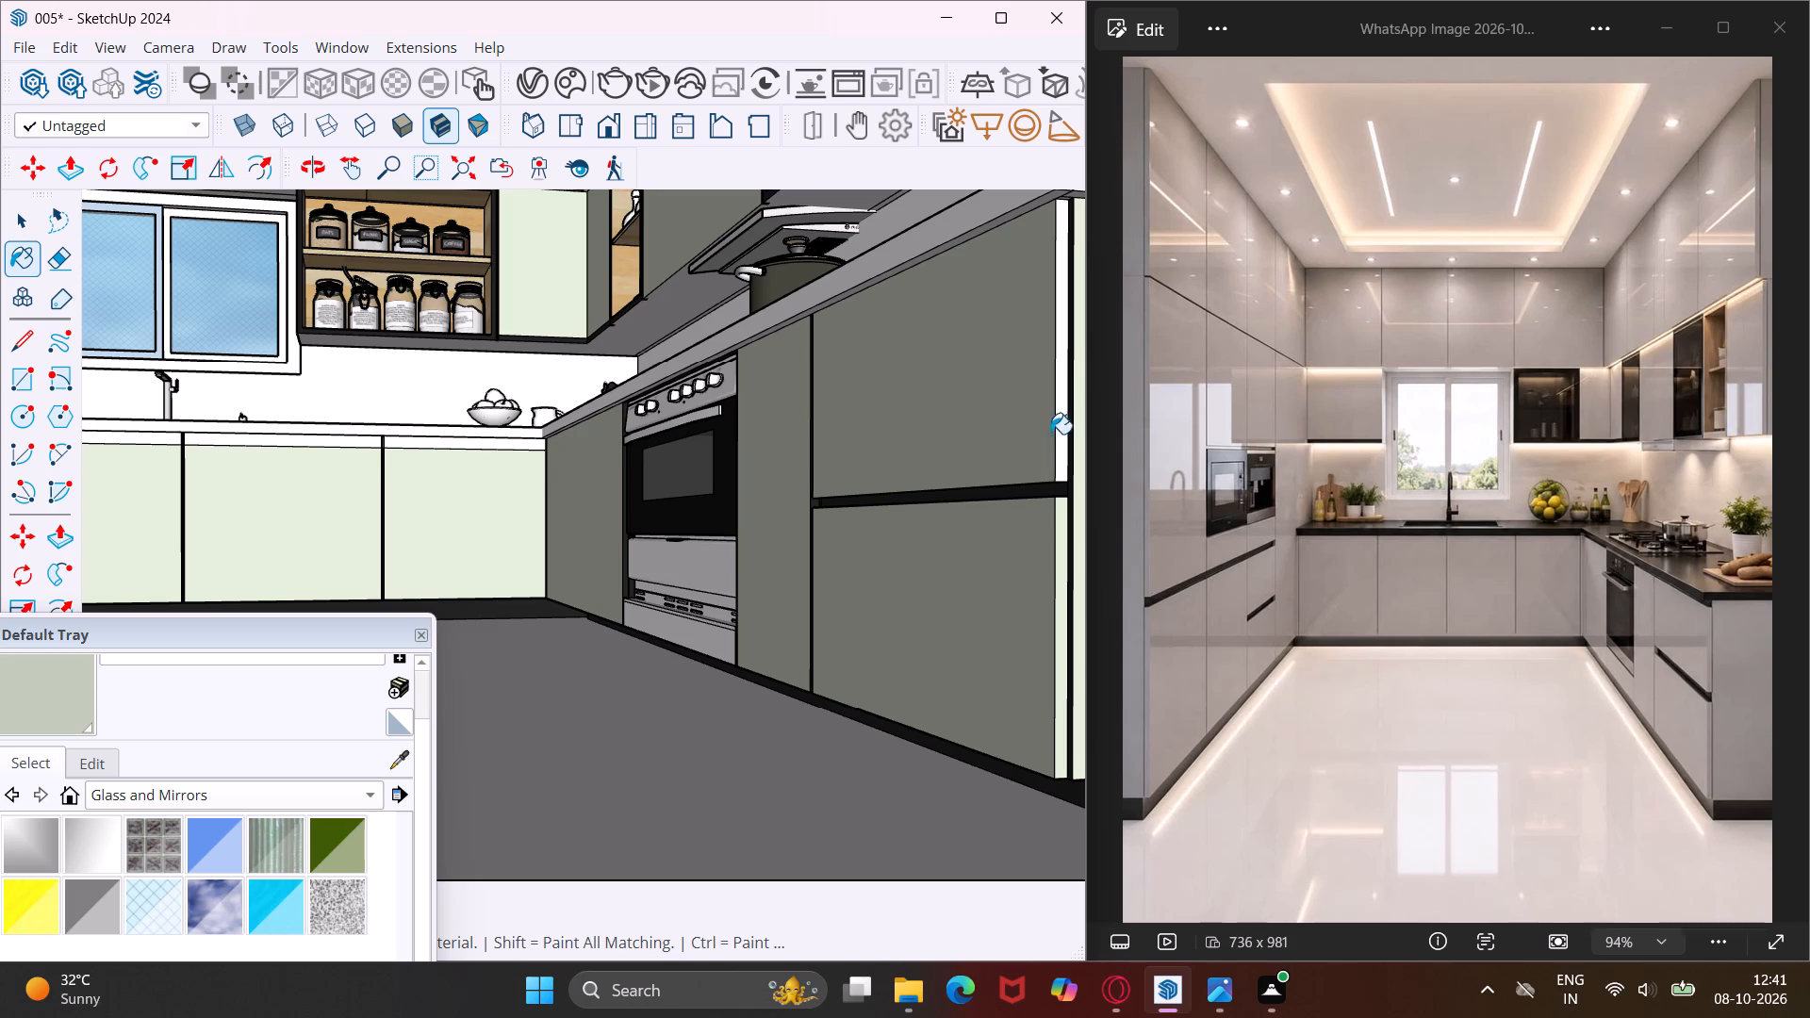
left_click(1061, 440)
scroll(954, 453, "down", 4)
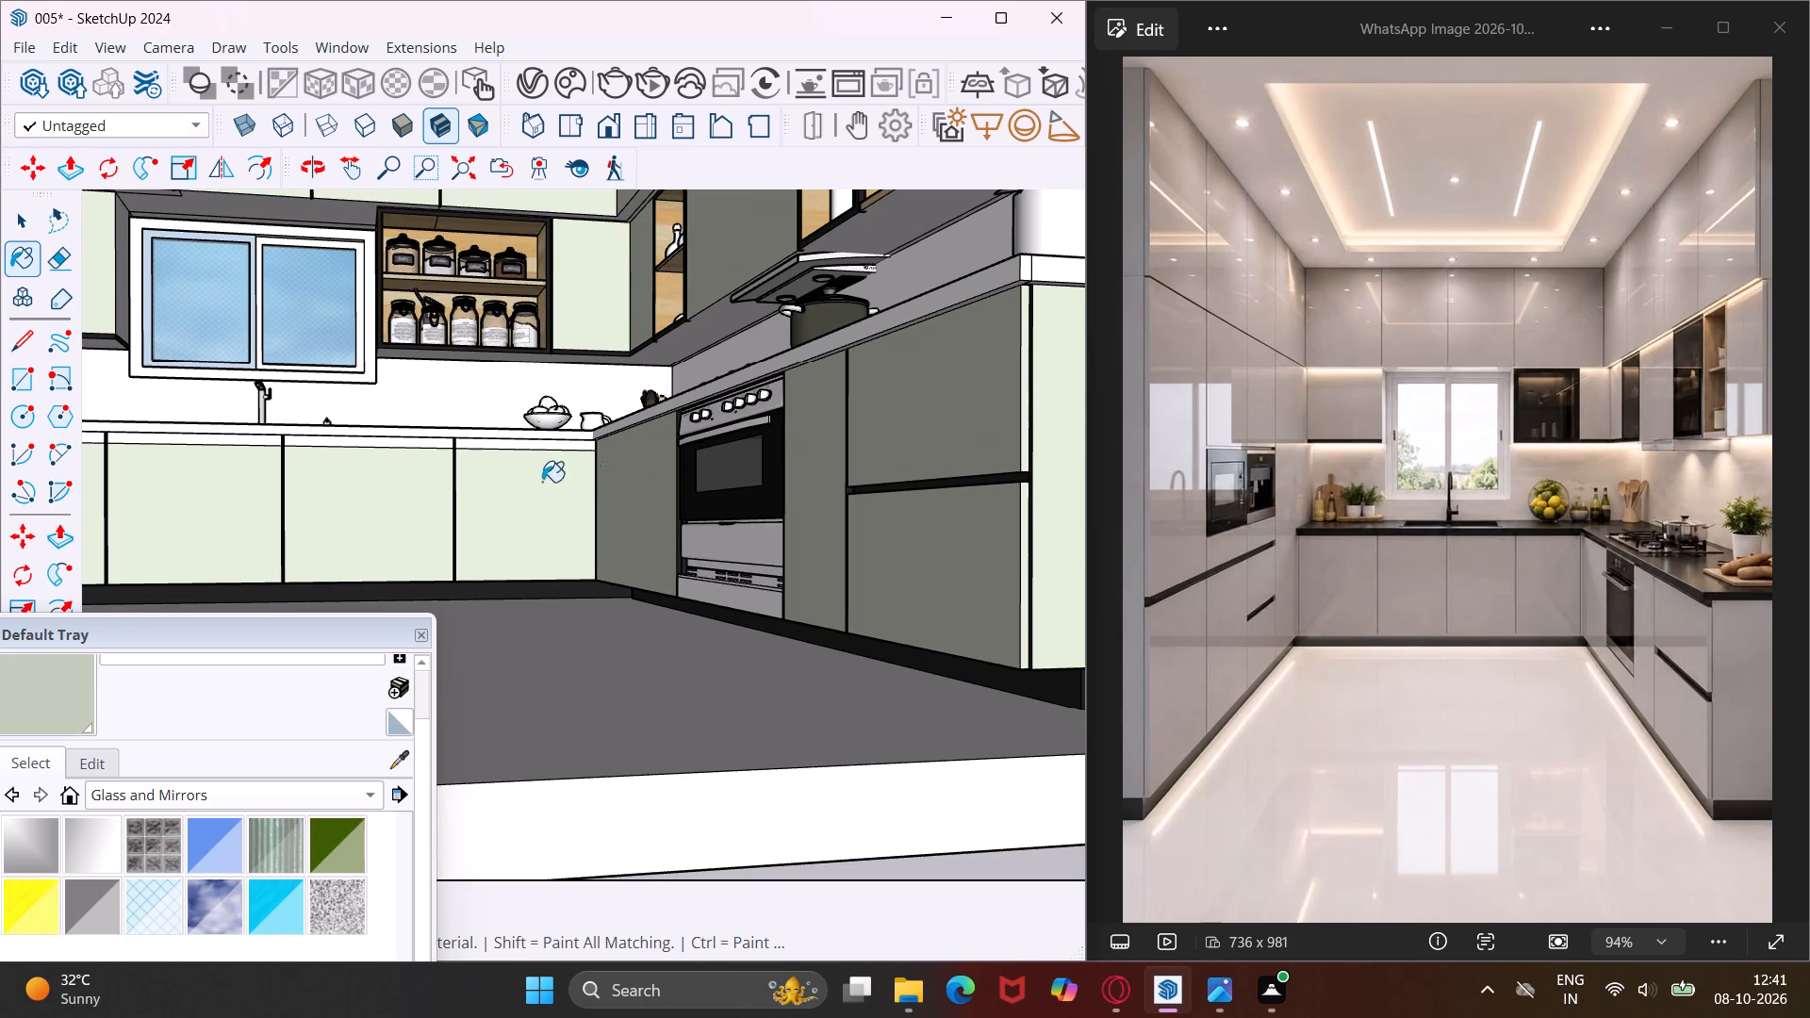
Paint the top strips of the two back-wall base doors nearest the right corner and the inner faces between them with the Generic material.
scroll(450, 462, "up", 12)
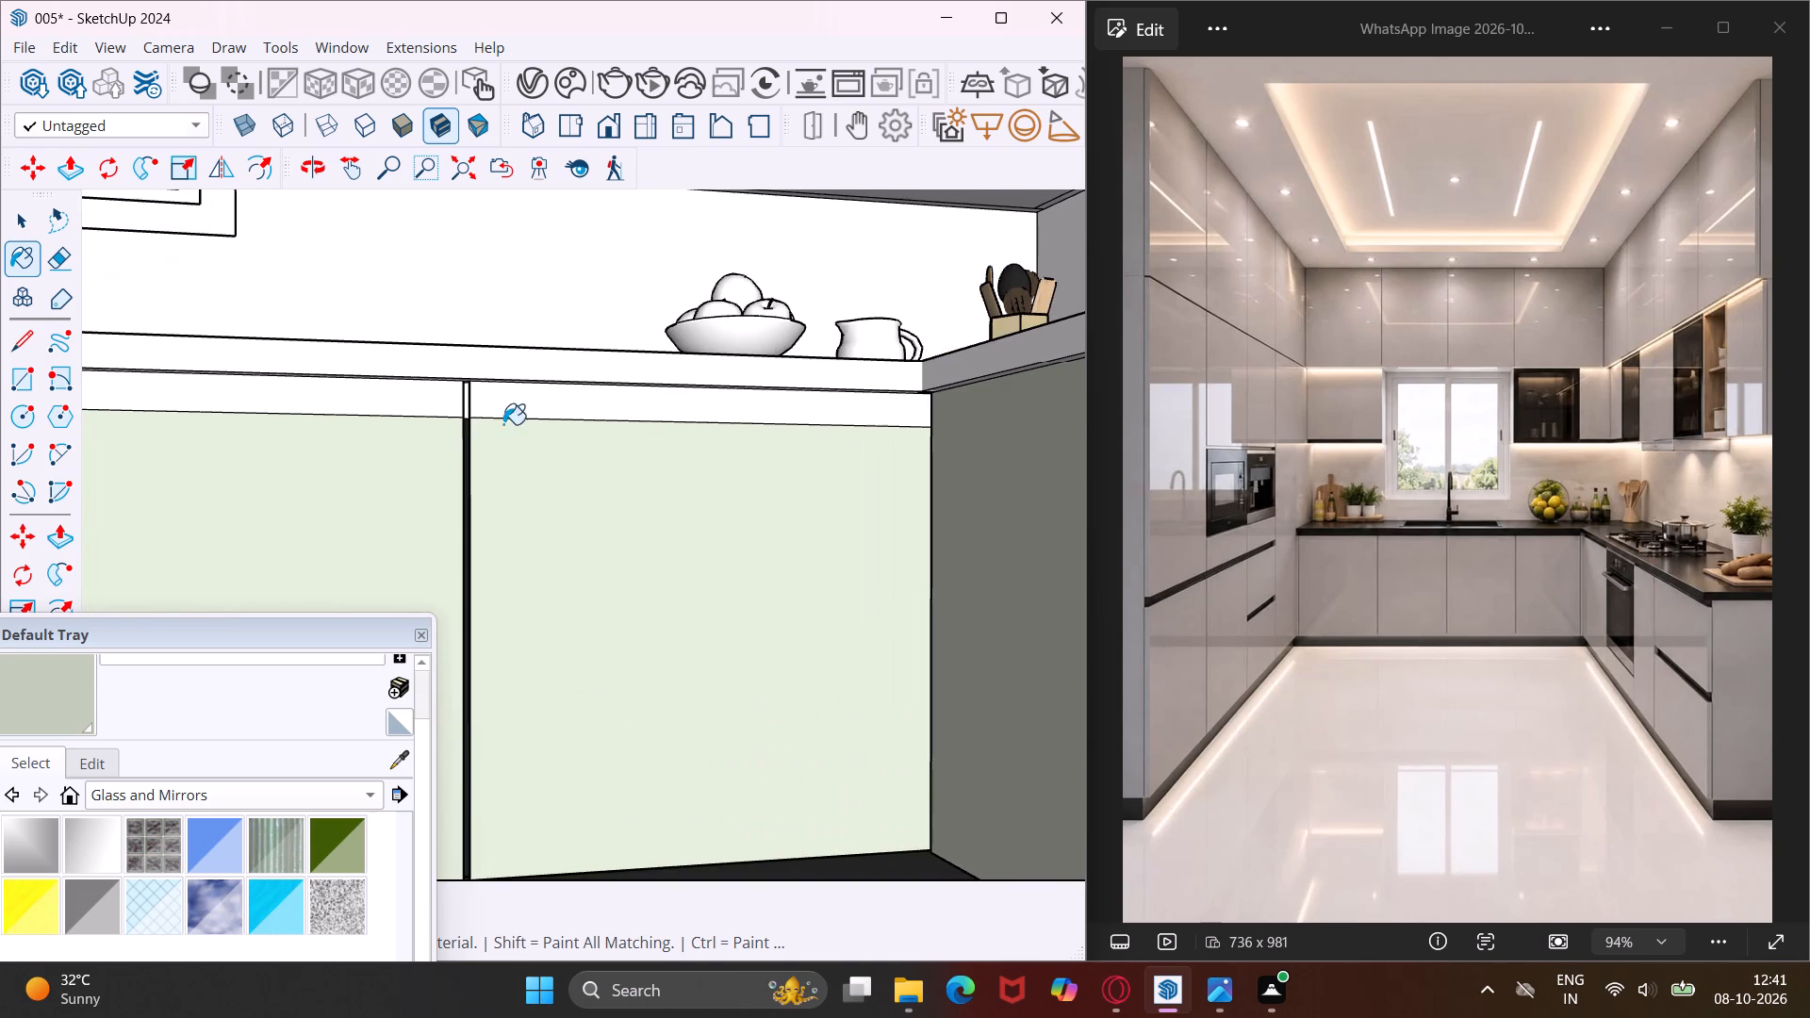
middle_click_drag(518, 412, 561, 337)
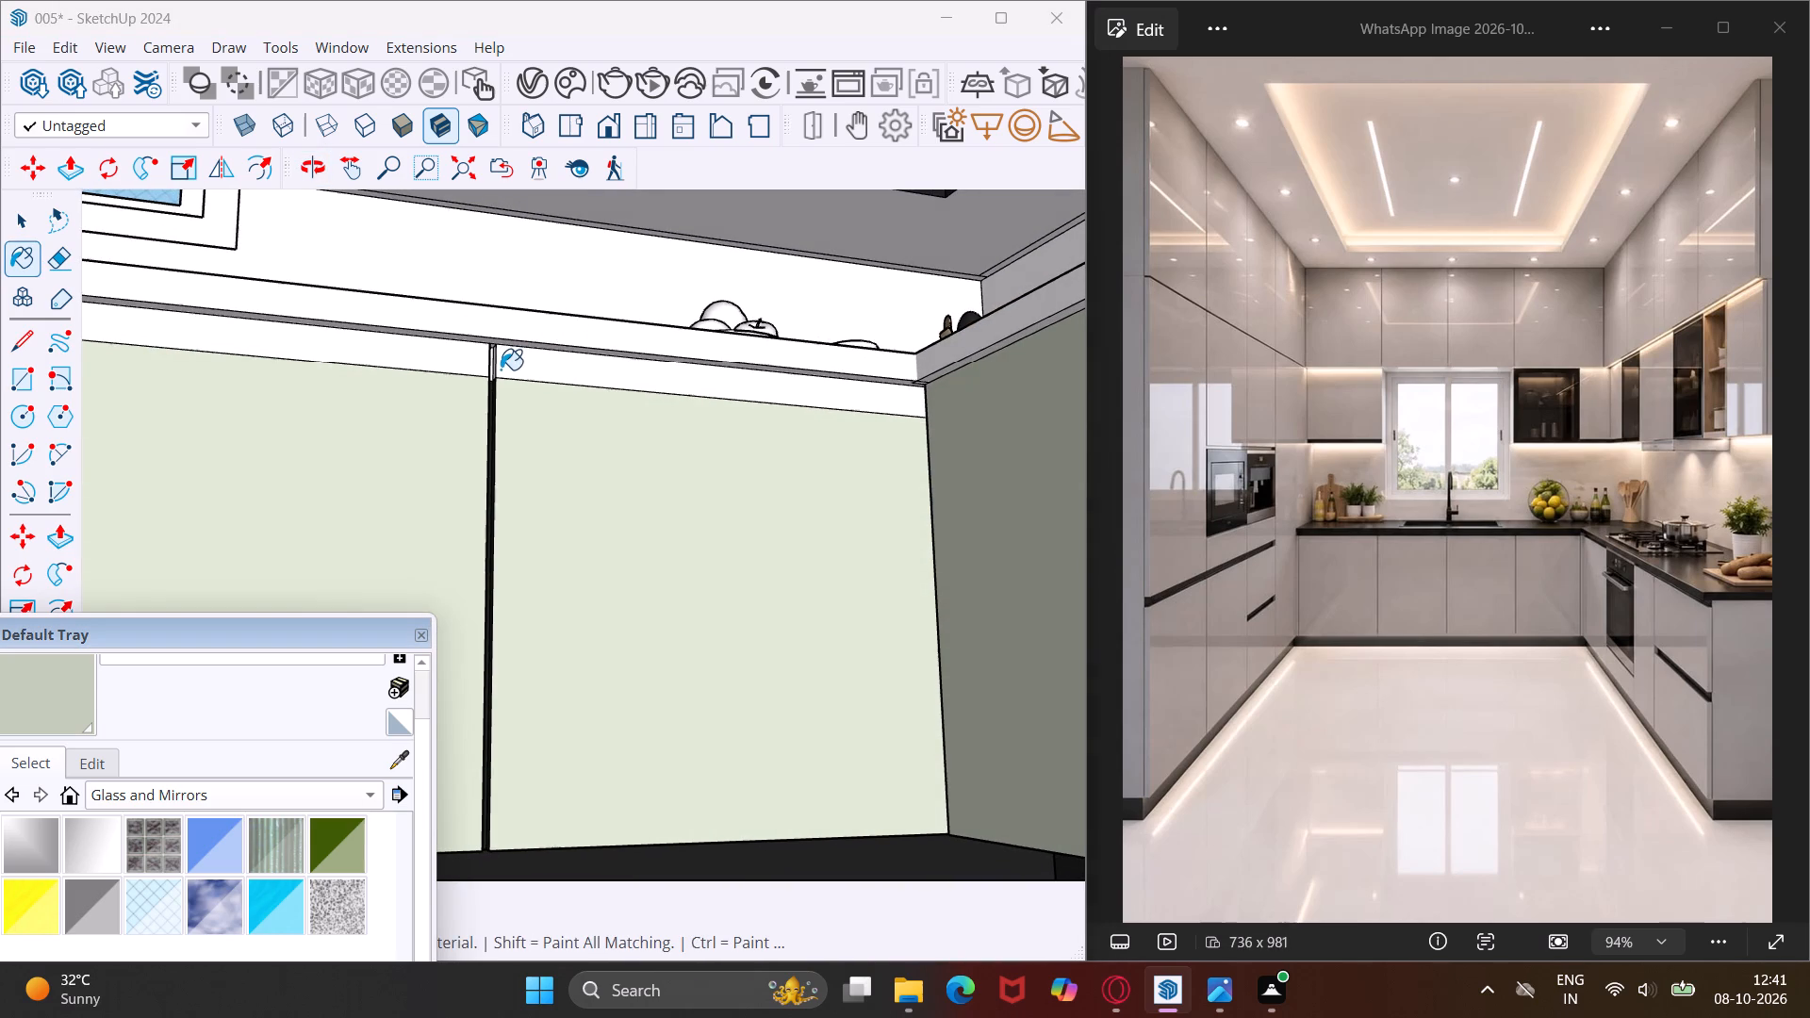
scroll(512, 369, "up", 10)
left_click(512, 369)
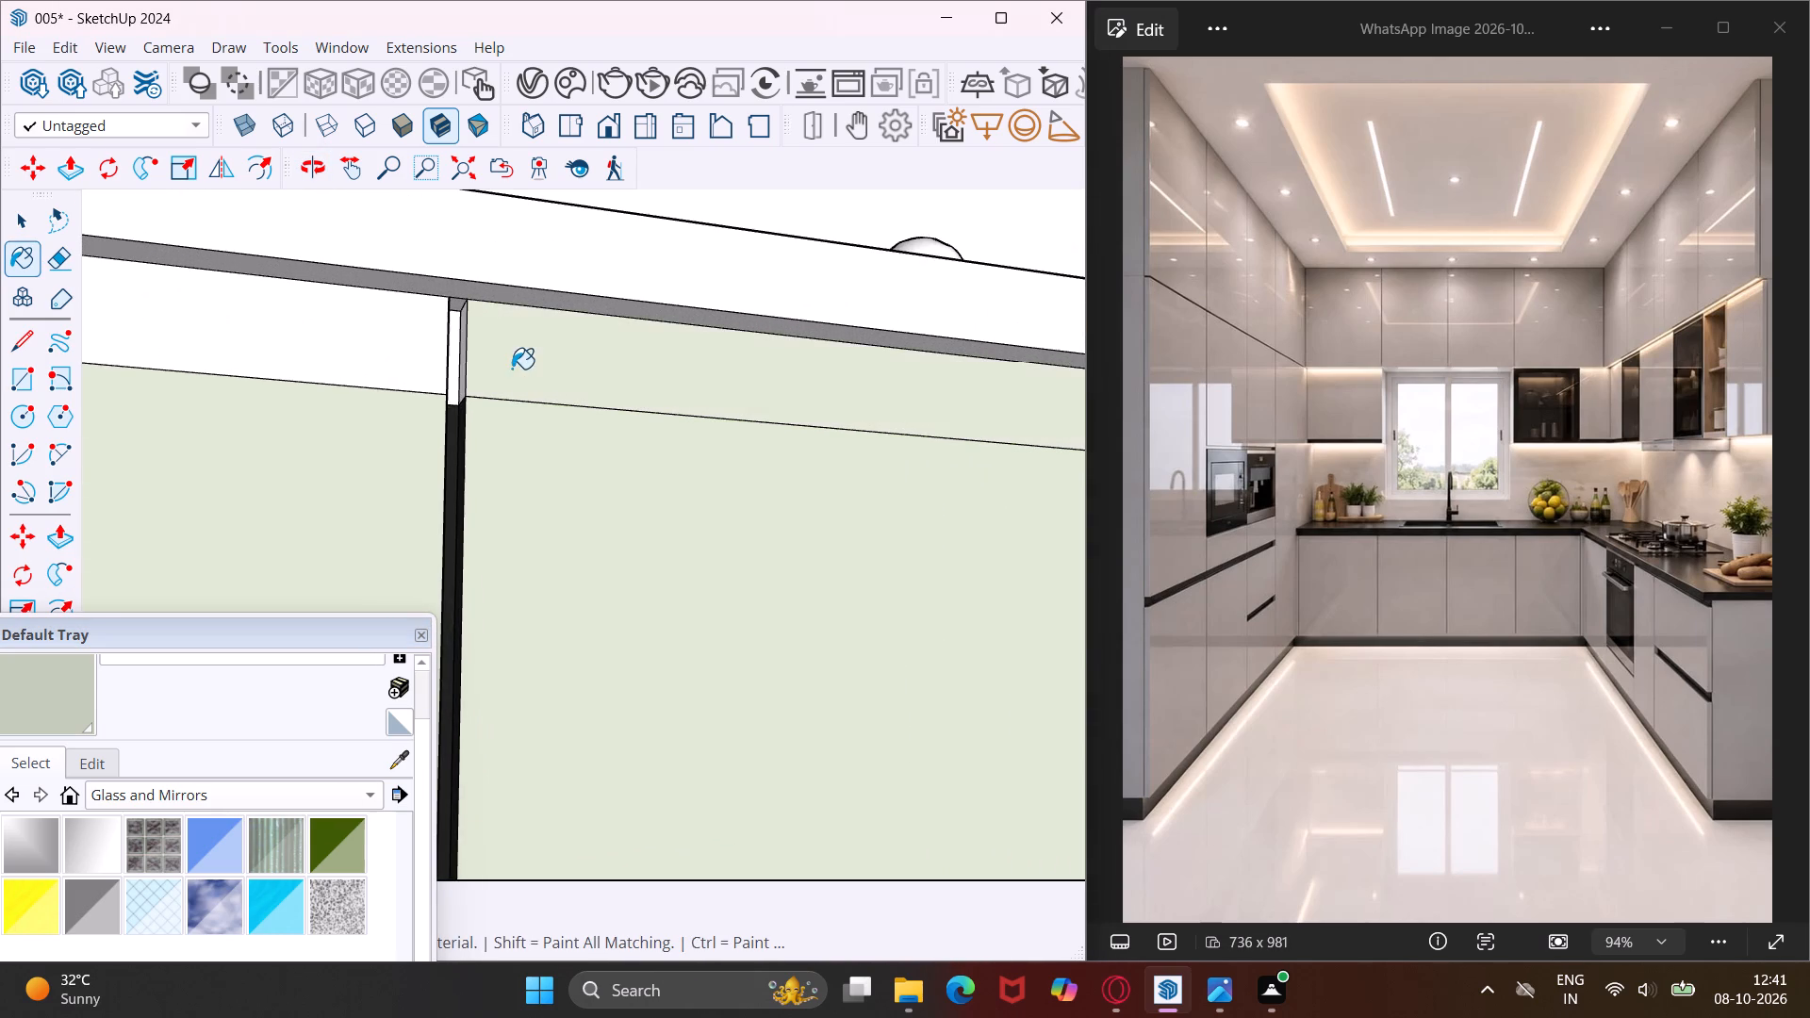
scroll(452, 380, "up", 3)
left_click(452, 380)
middle_click_drag(469, 361, 438, 384)
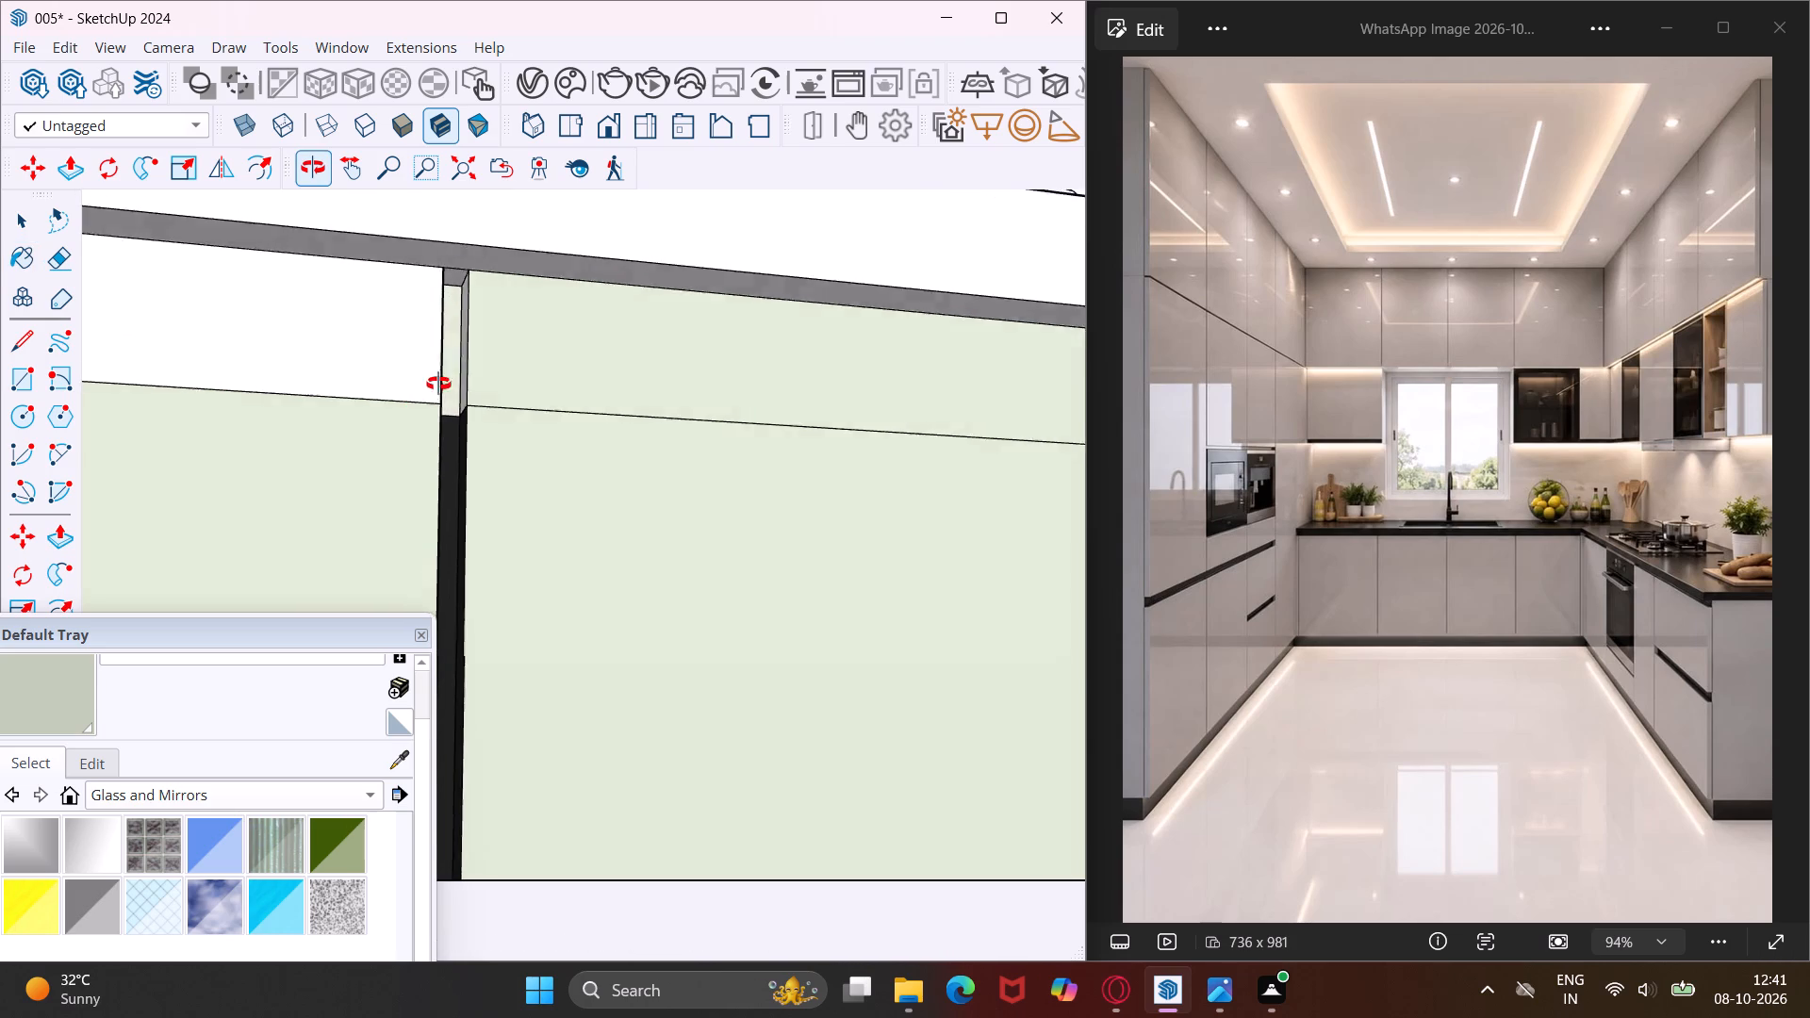
middle_click_drag(438, 384, 329, 465)
scroll(445, 373, "up", 6)
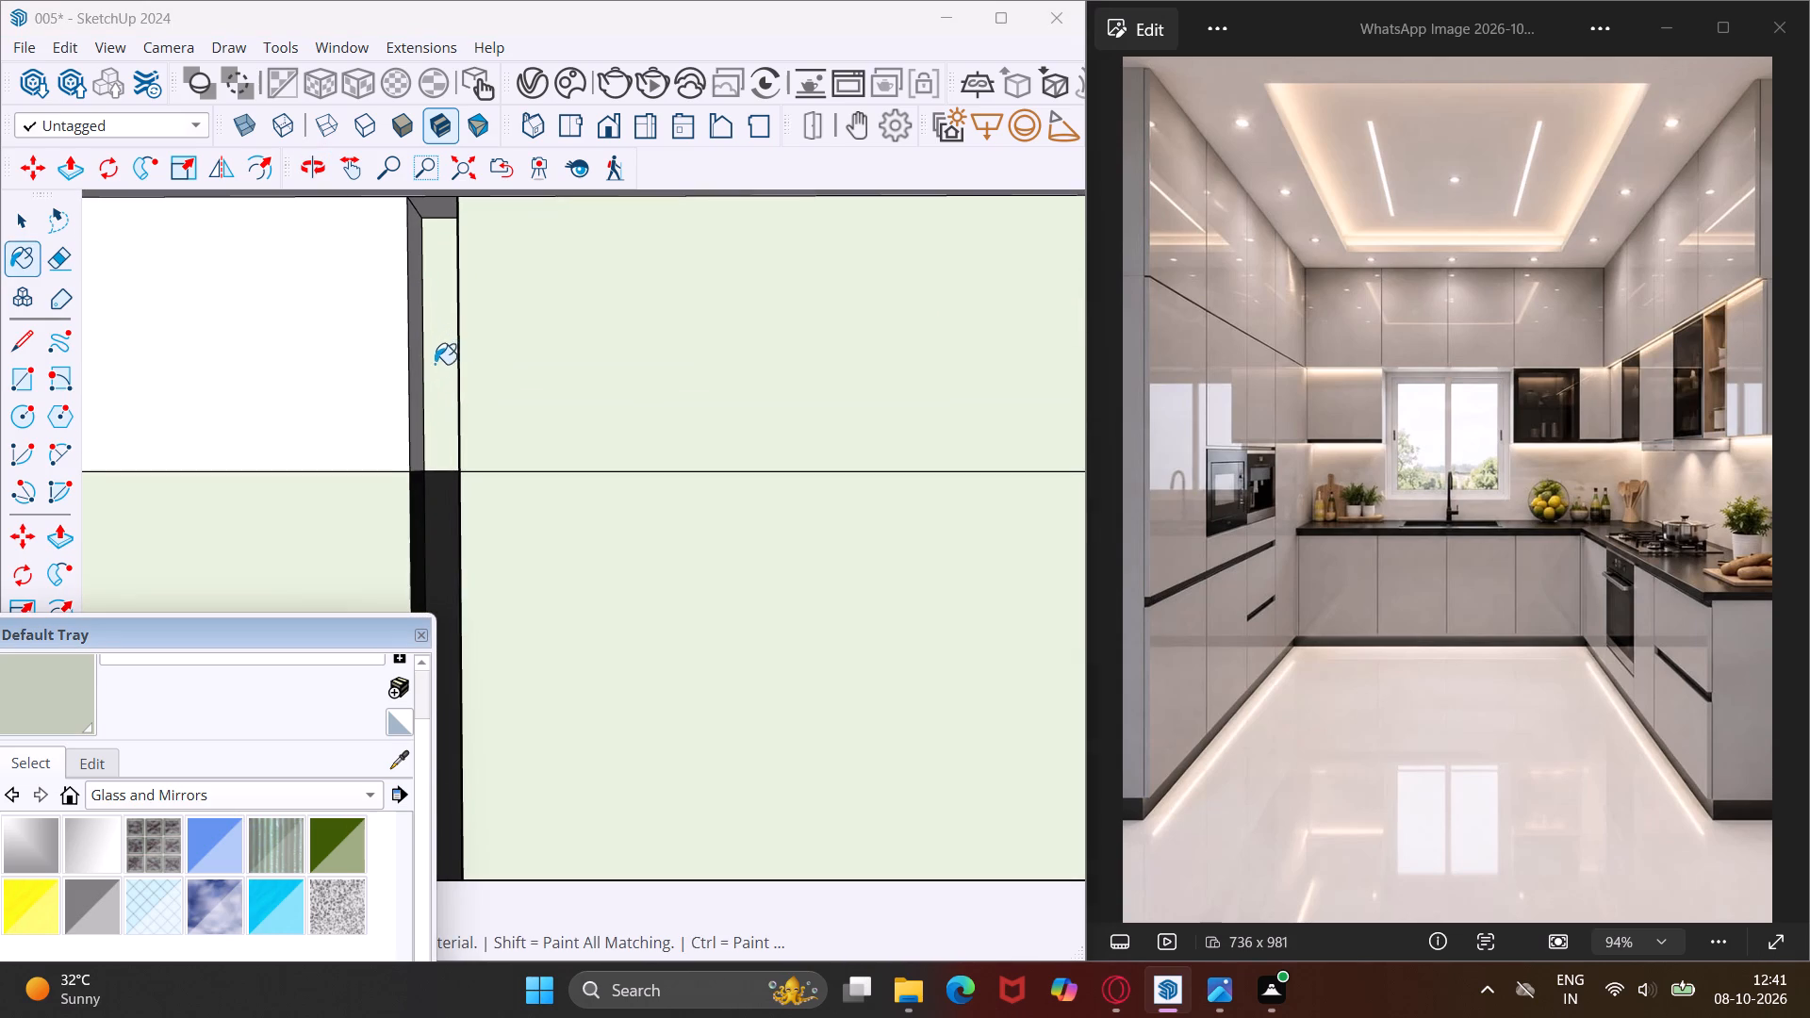
left_click(414, 391)
middle_click_drag(414, 391, 615, 357)
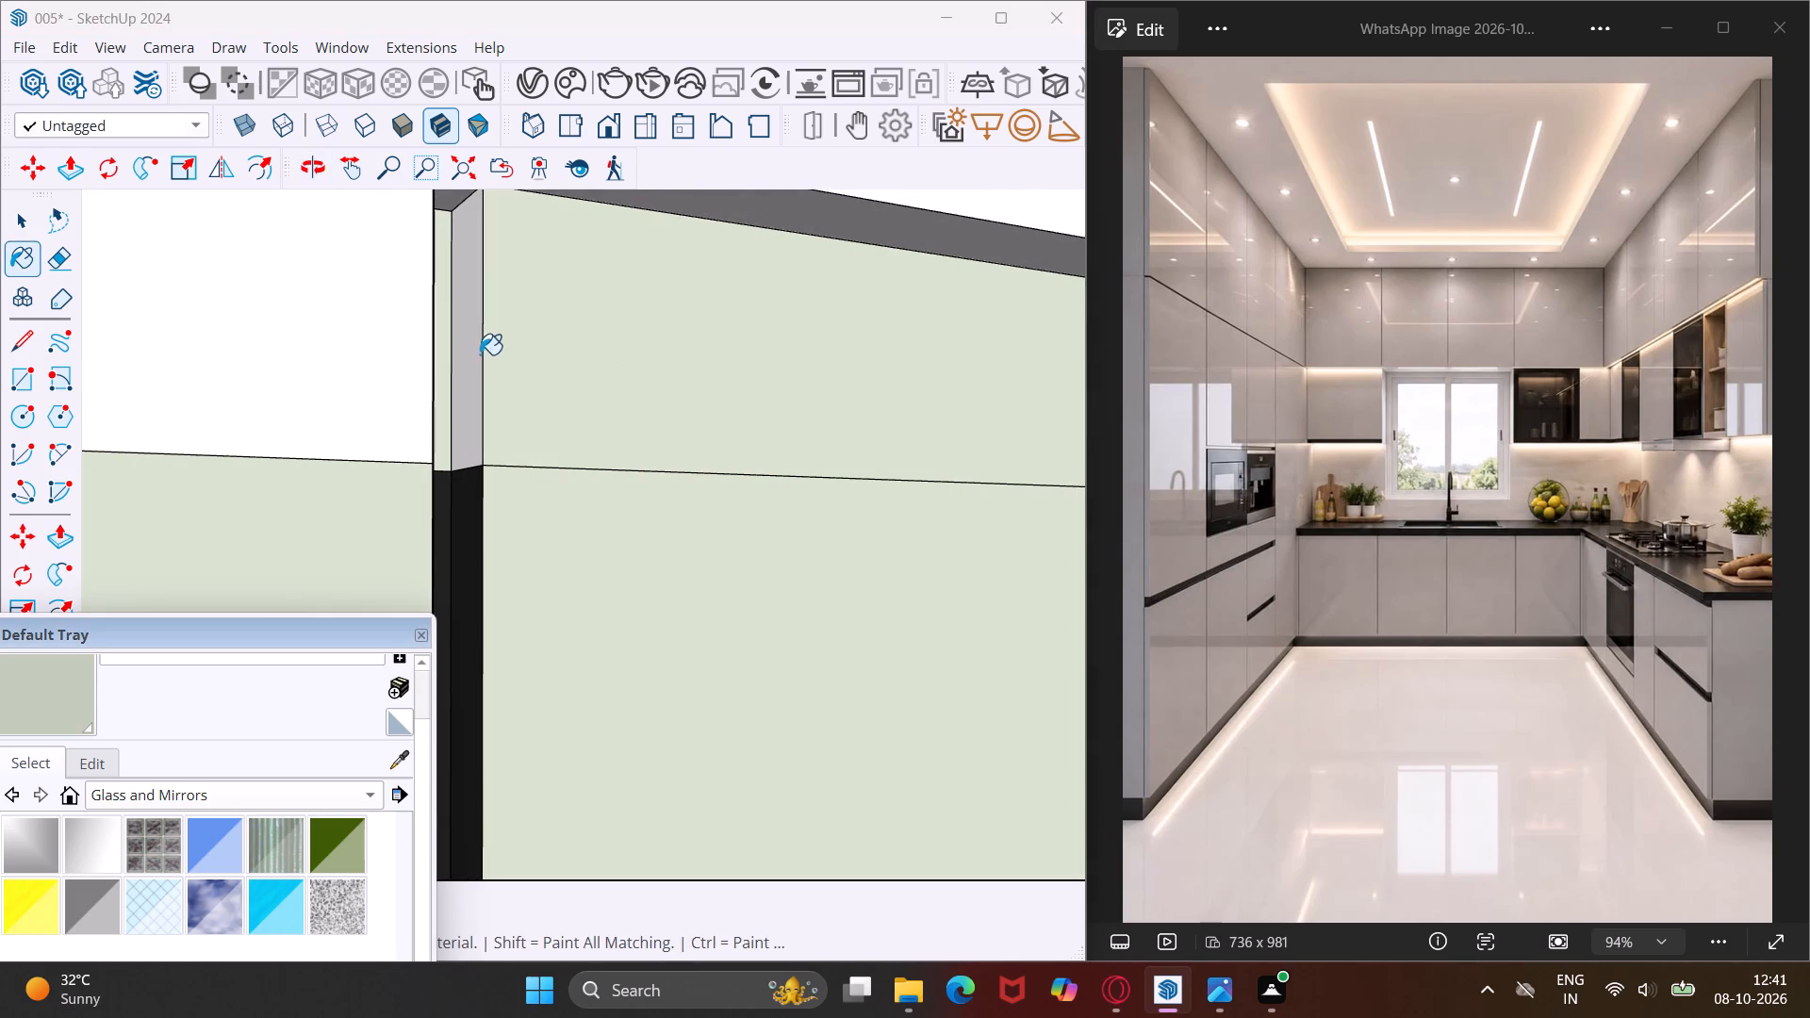
left_click(473, 337)
left_click(385, 377)
scroll(385, 376, "down", 9)
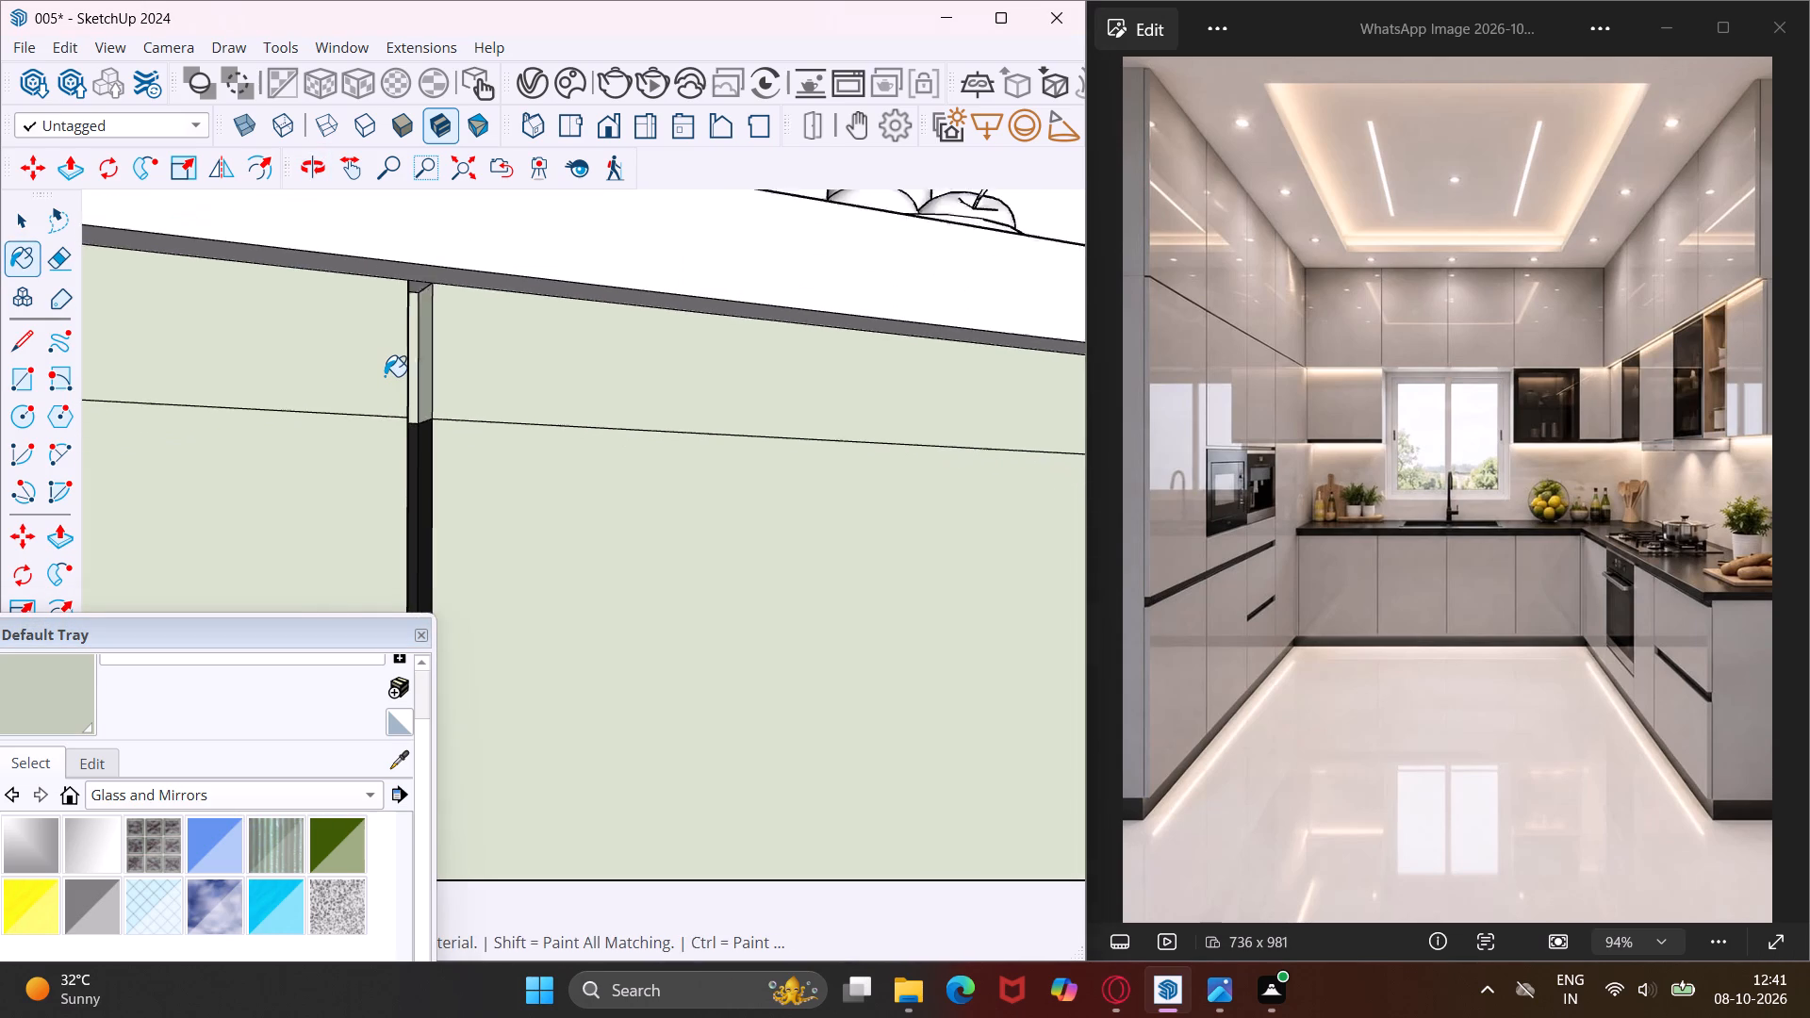
Apply the Generic material to the top strips of the two back-wall base doors nearest the left-hand tall cabinets.
scroll(385, 376, "down", 2)
middle_click_drag(612, 375, 475, 465)
scroll(468, 459, "down", 4)
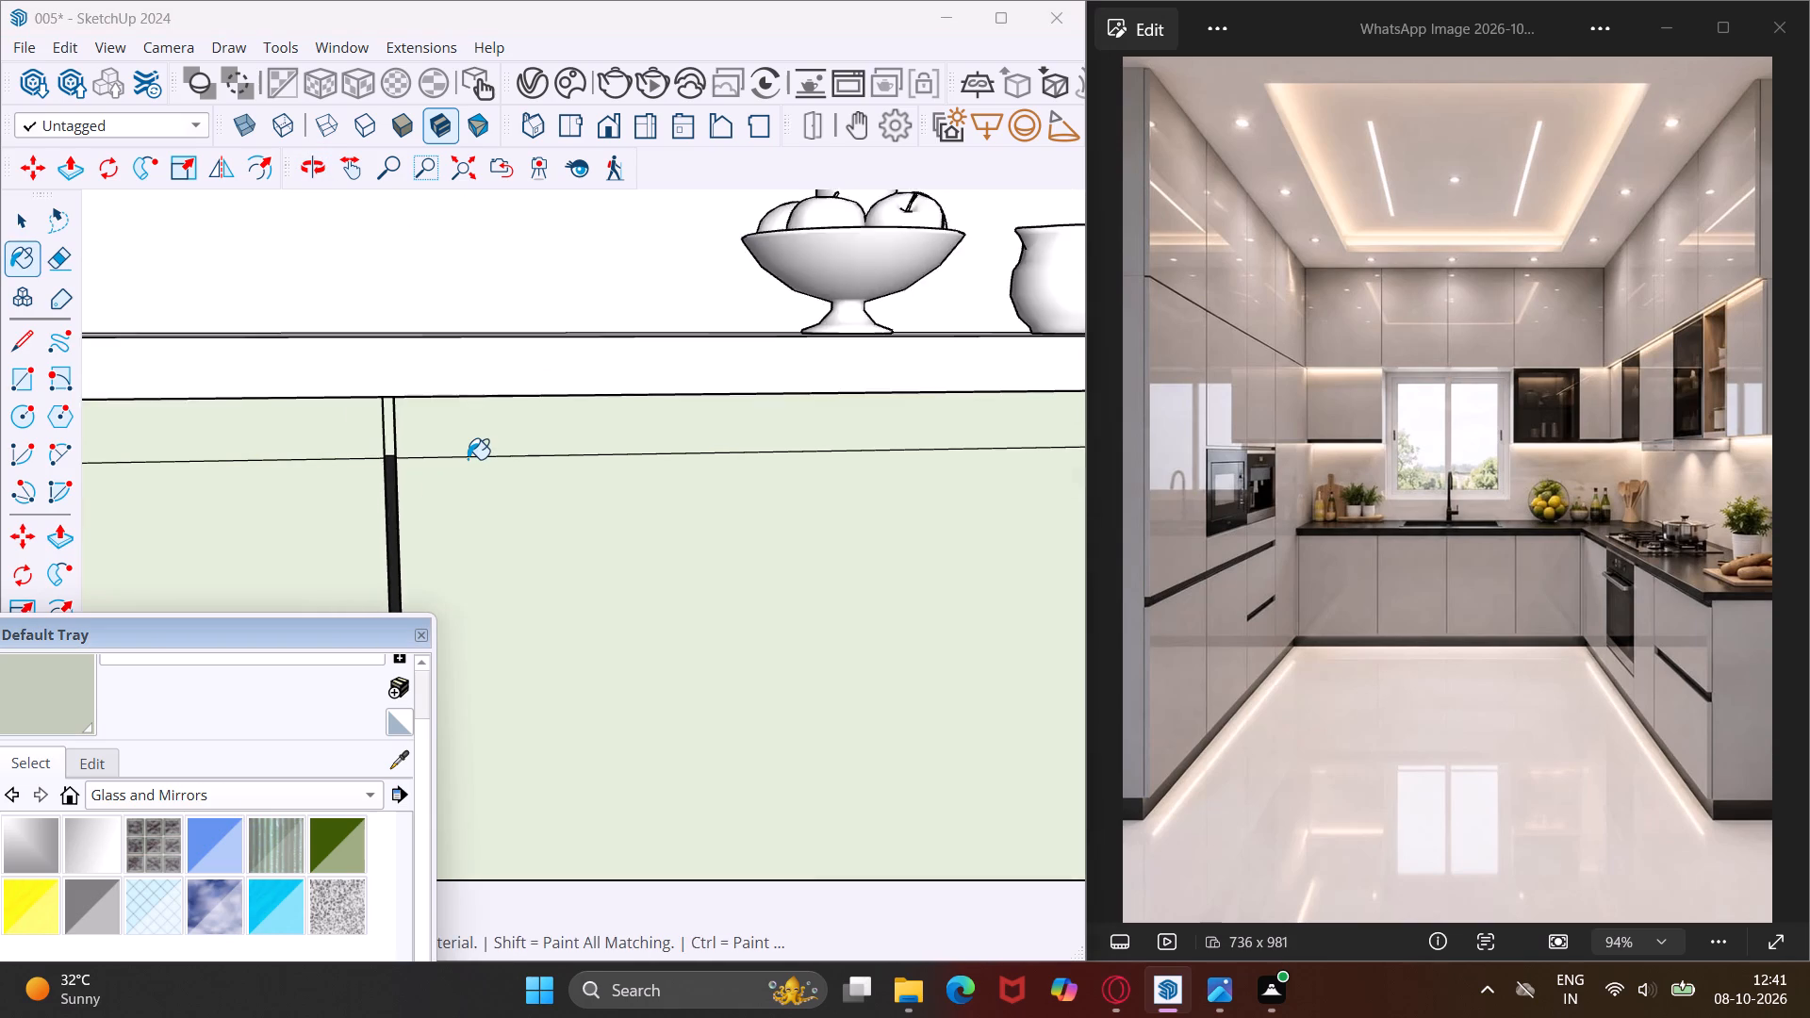
scroll(468, 459, "down", 20)
scroll(468, 459, "down", 4)
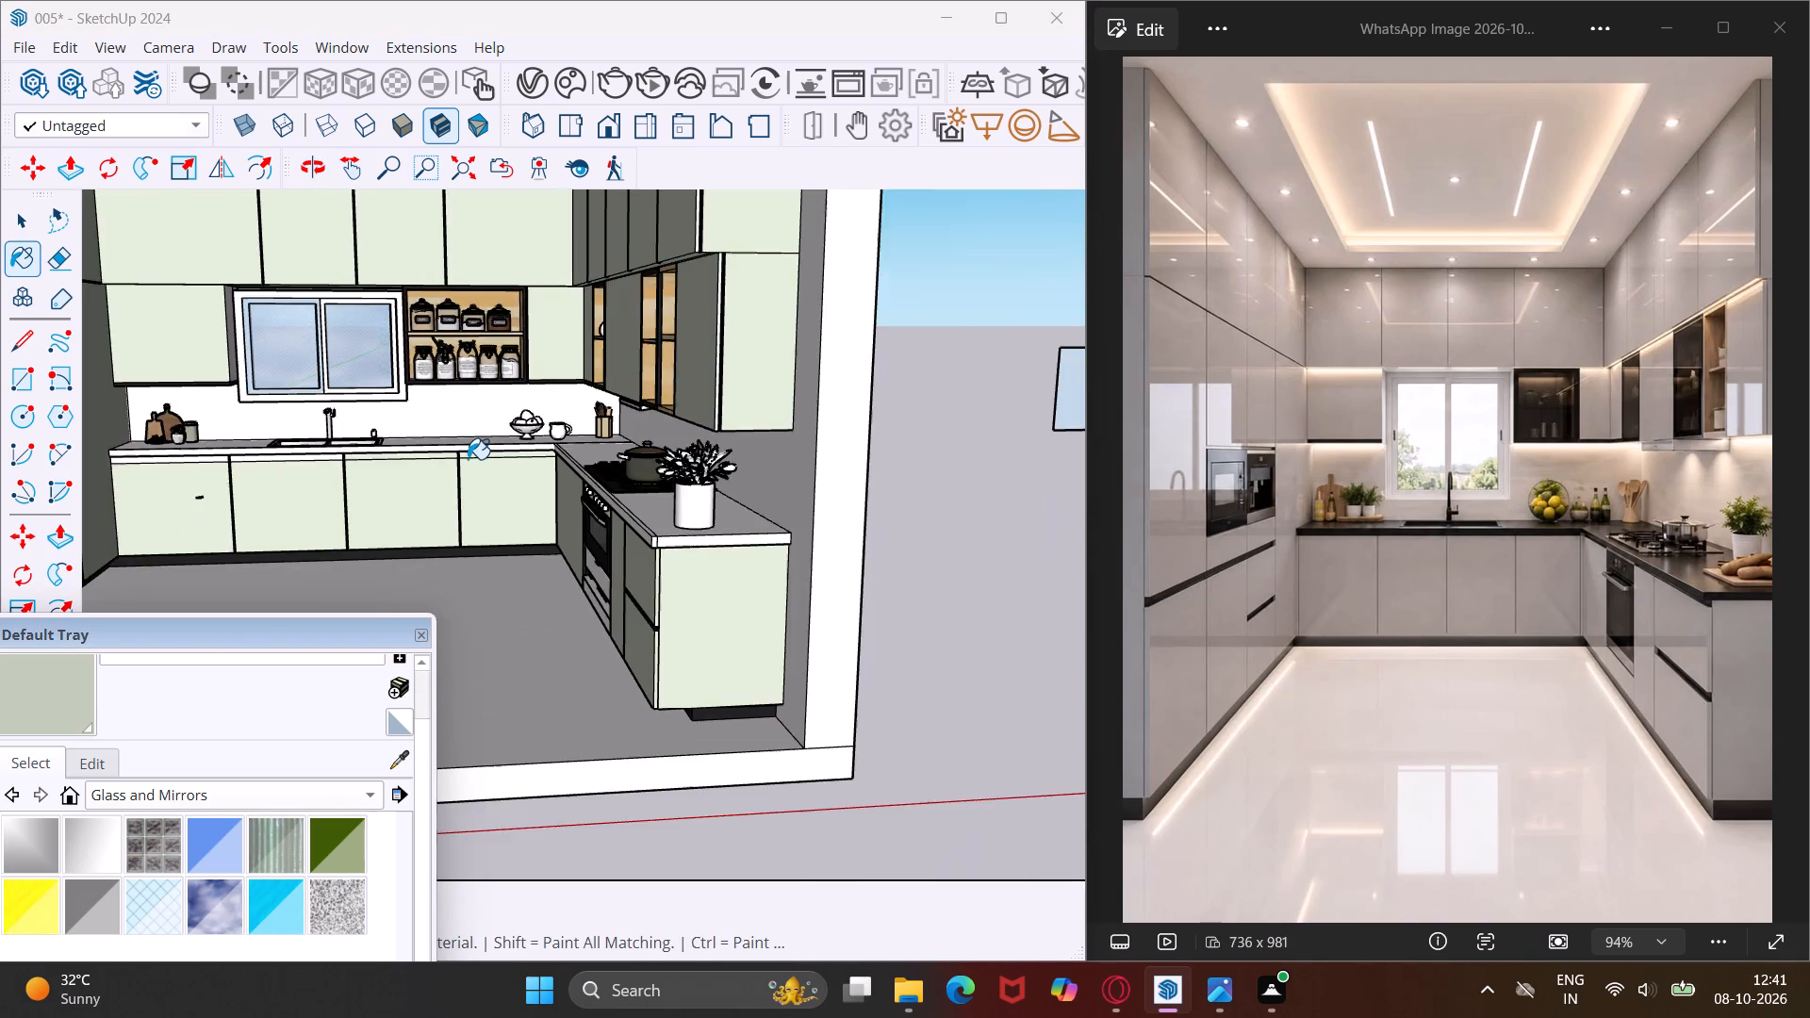
scroll(468, 459, "down", 3)
scroll(226, 479, "up", 14)
middle_click_drag(226, 479, 252, 394)
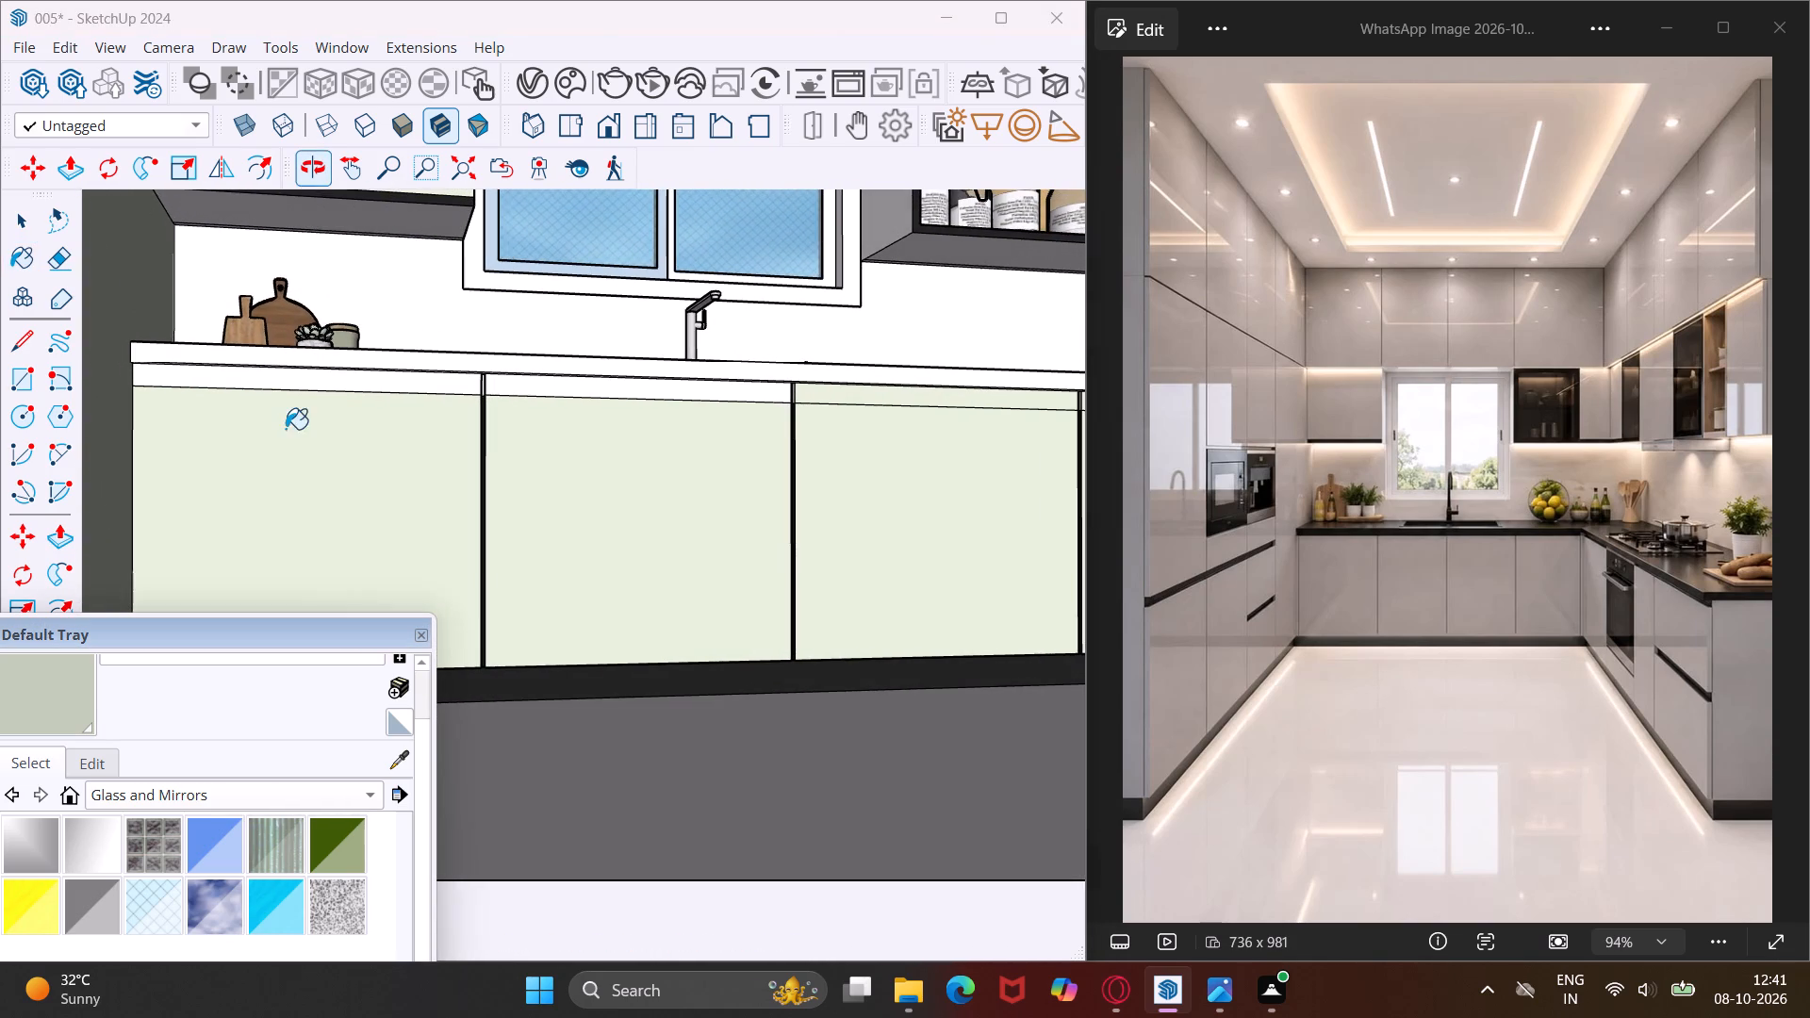
left_click(297, 440)
scroll(400, 384, "up", 6)
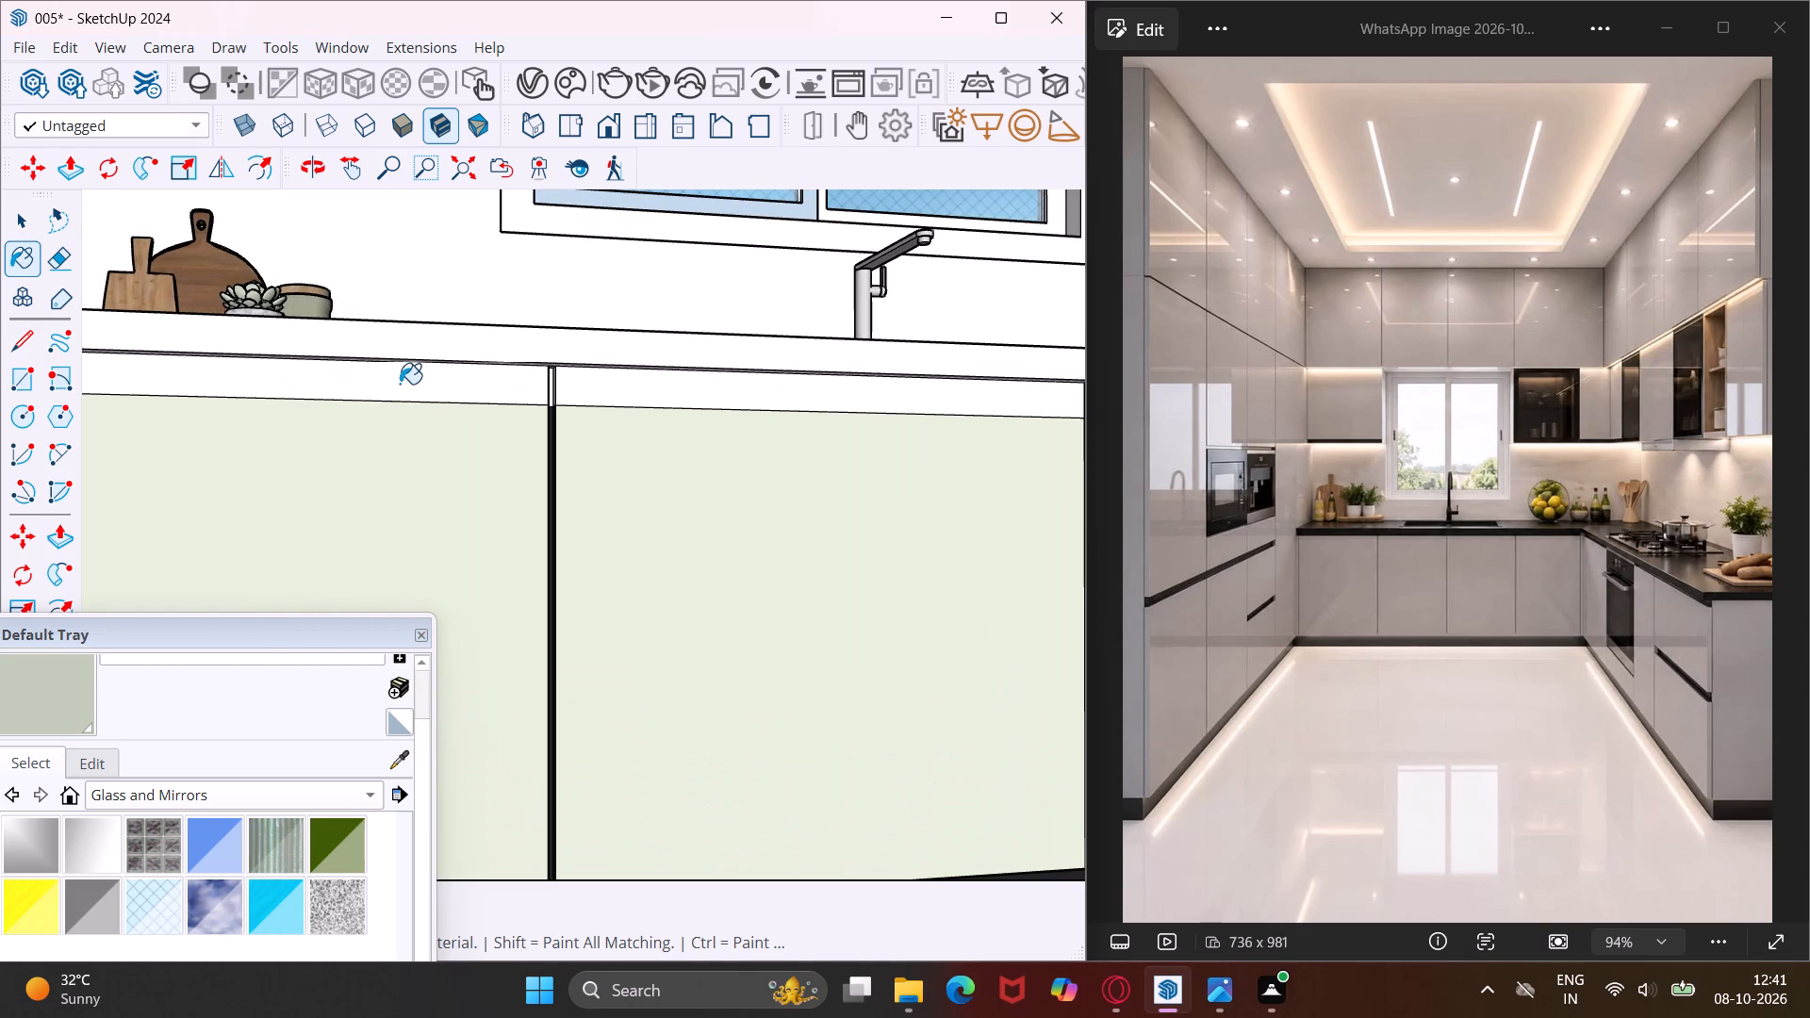
left_click(400, 384)
left_click(624, 395)
scroll(671, 415, "down", 5)
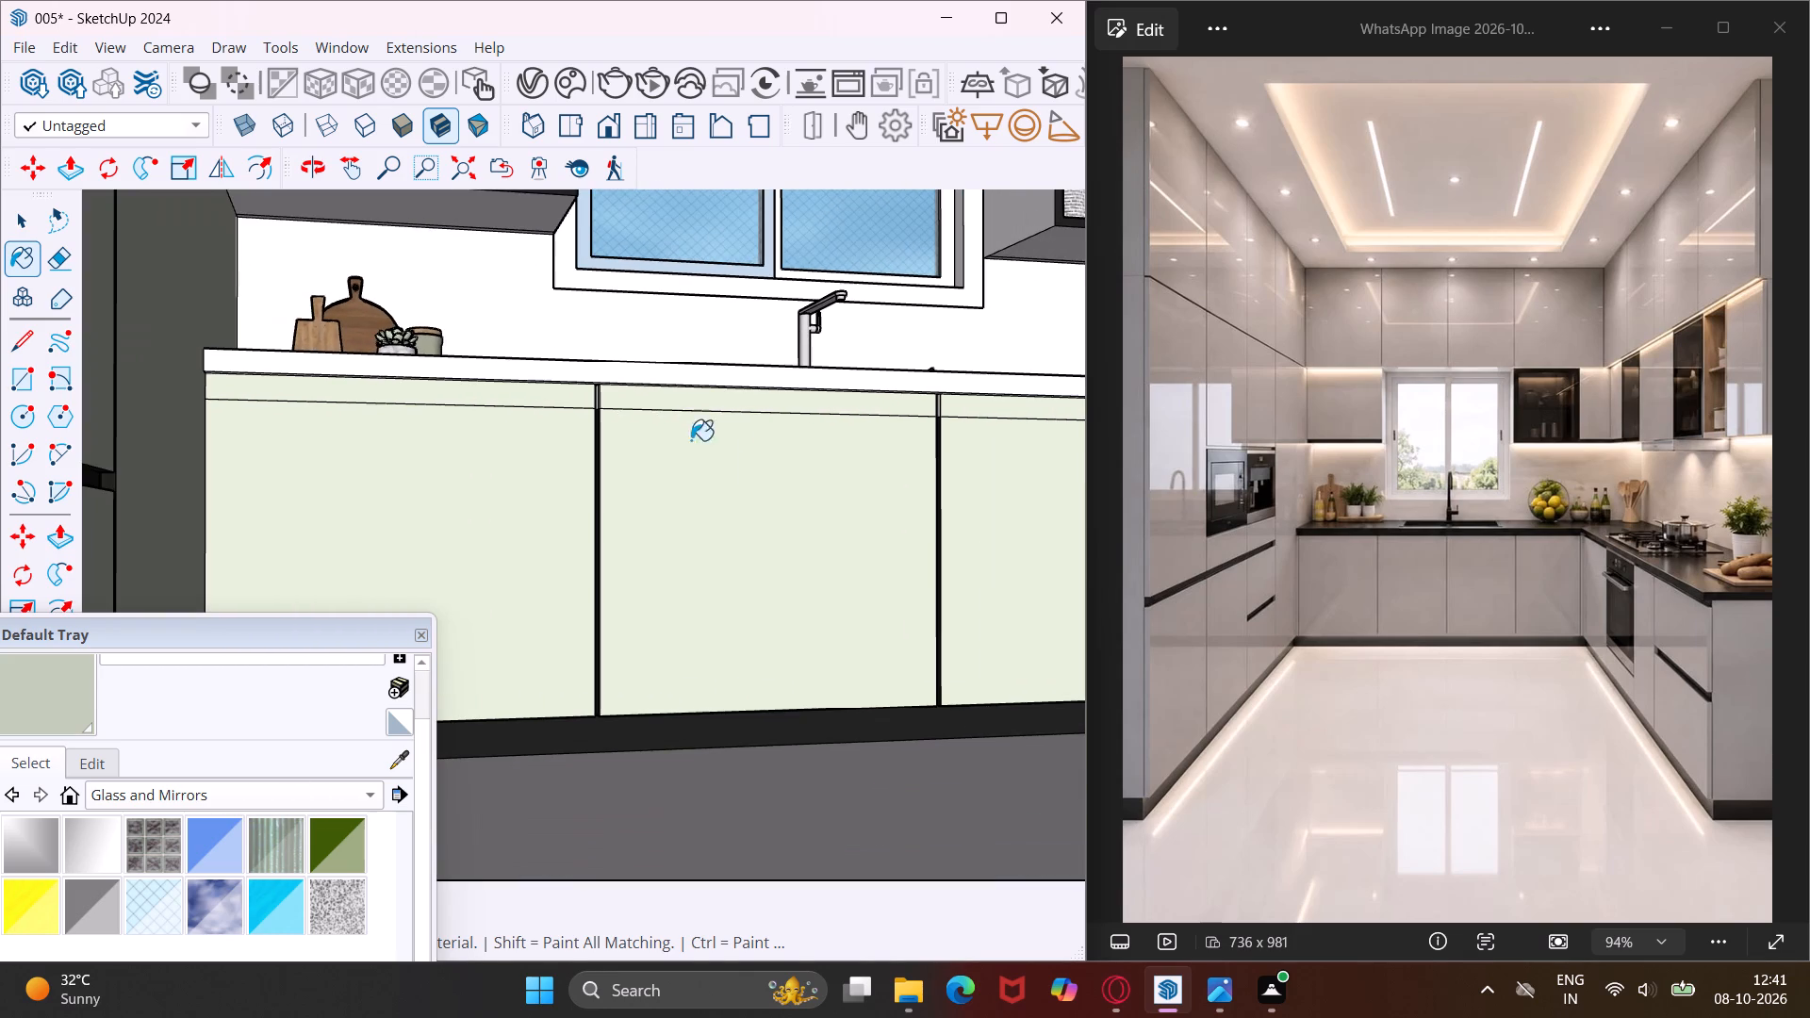
Paint the thin side edges of the tall cabinets' upper, middle and lower doors beside the left-hand end panel with the Generic material.
middle_click_drag(806, 449, 597, 509)
scroll(550, 510, "down", 3)
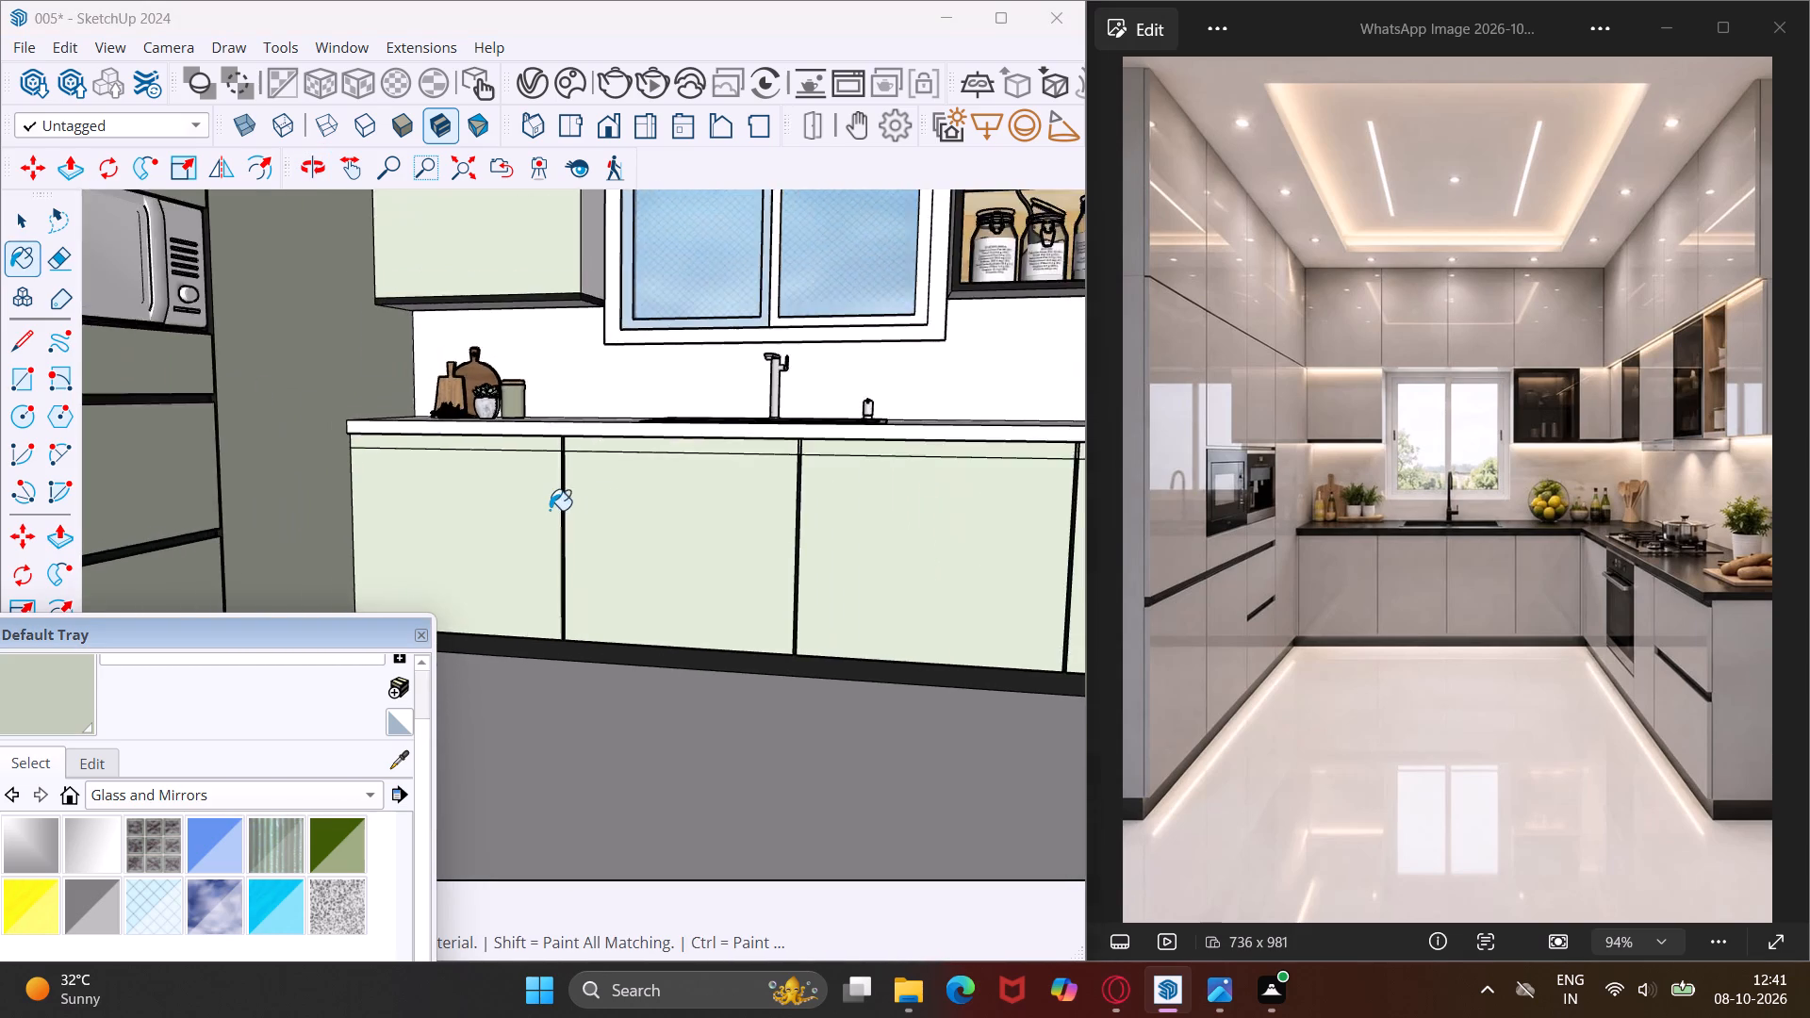
scroll(550, 510, "down", 13)
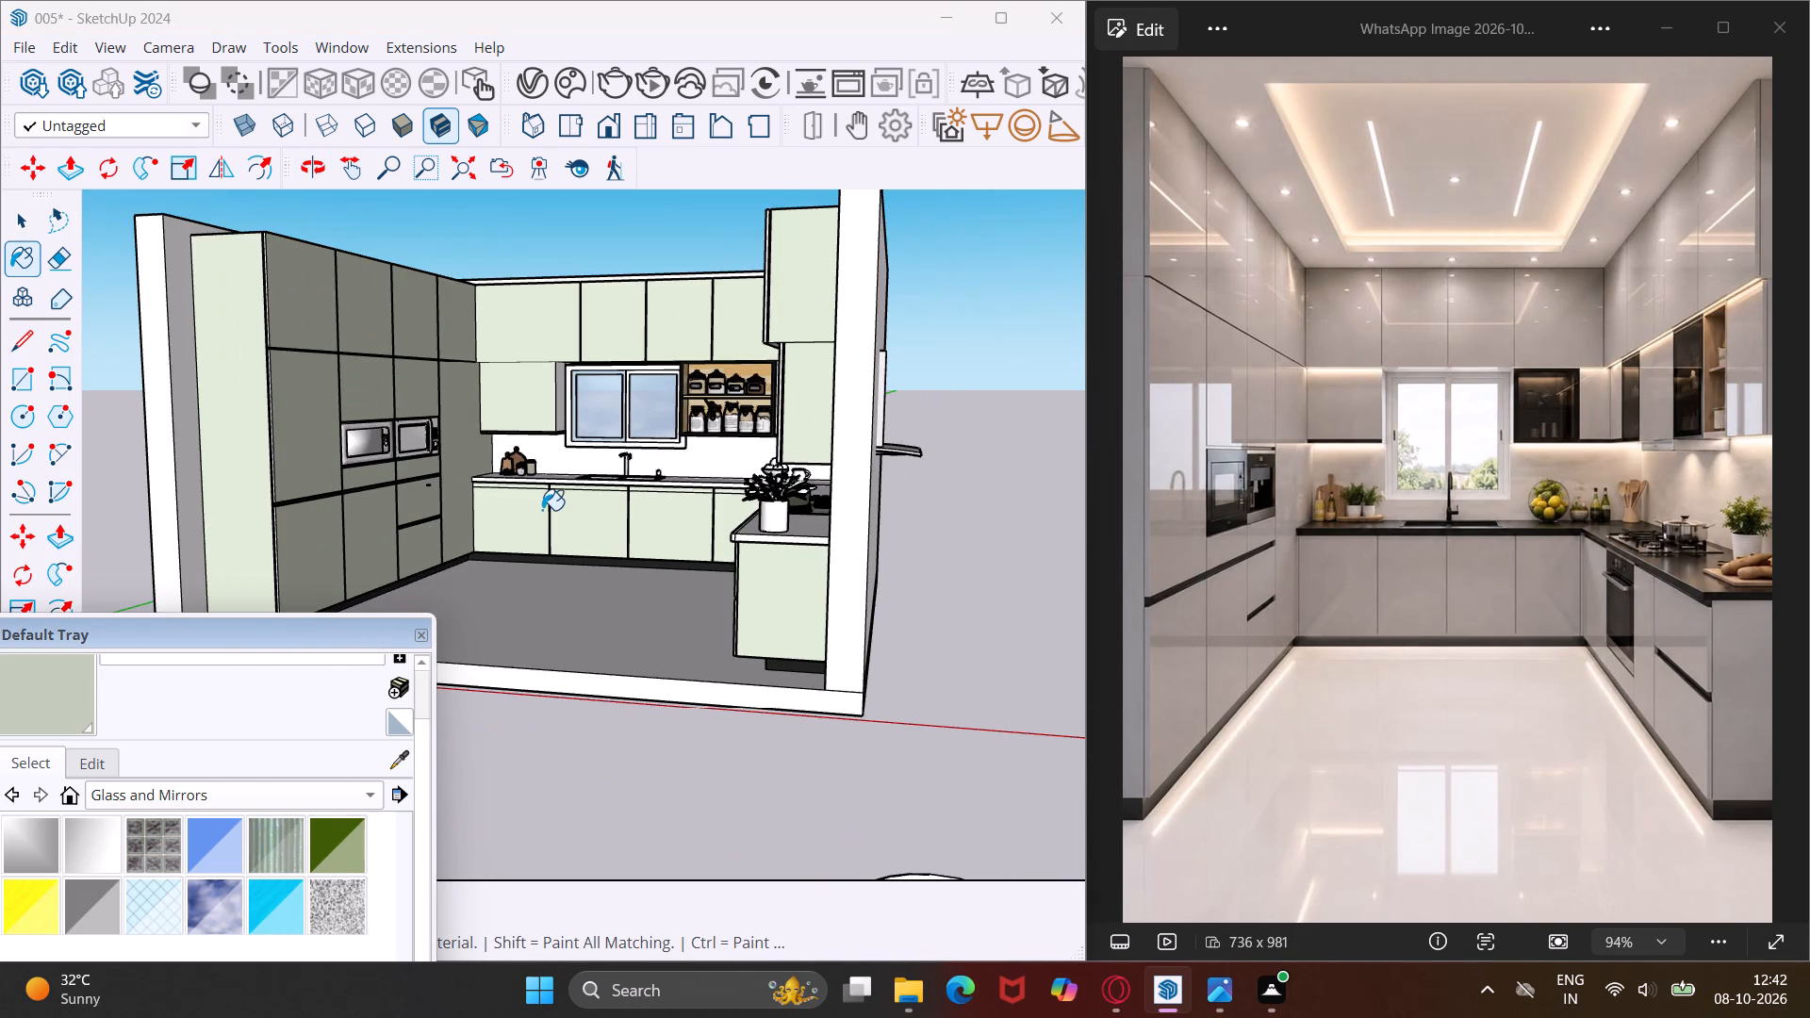
middle_click_drag(542, 510, 803, 482)
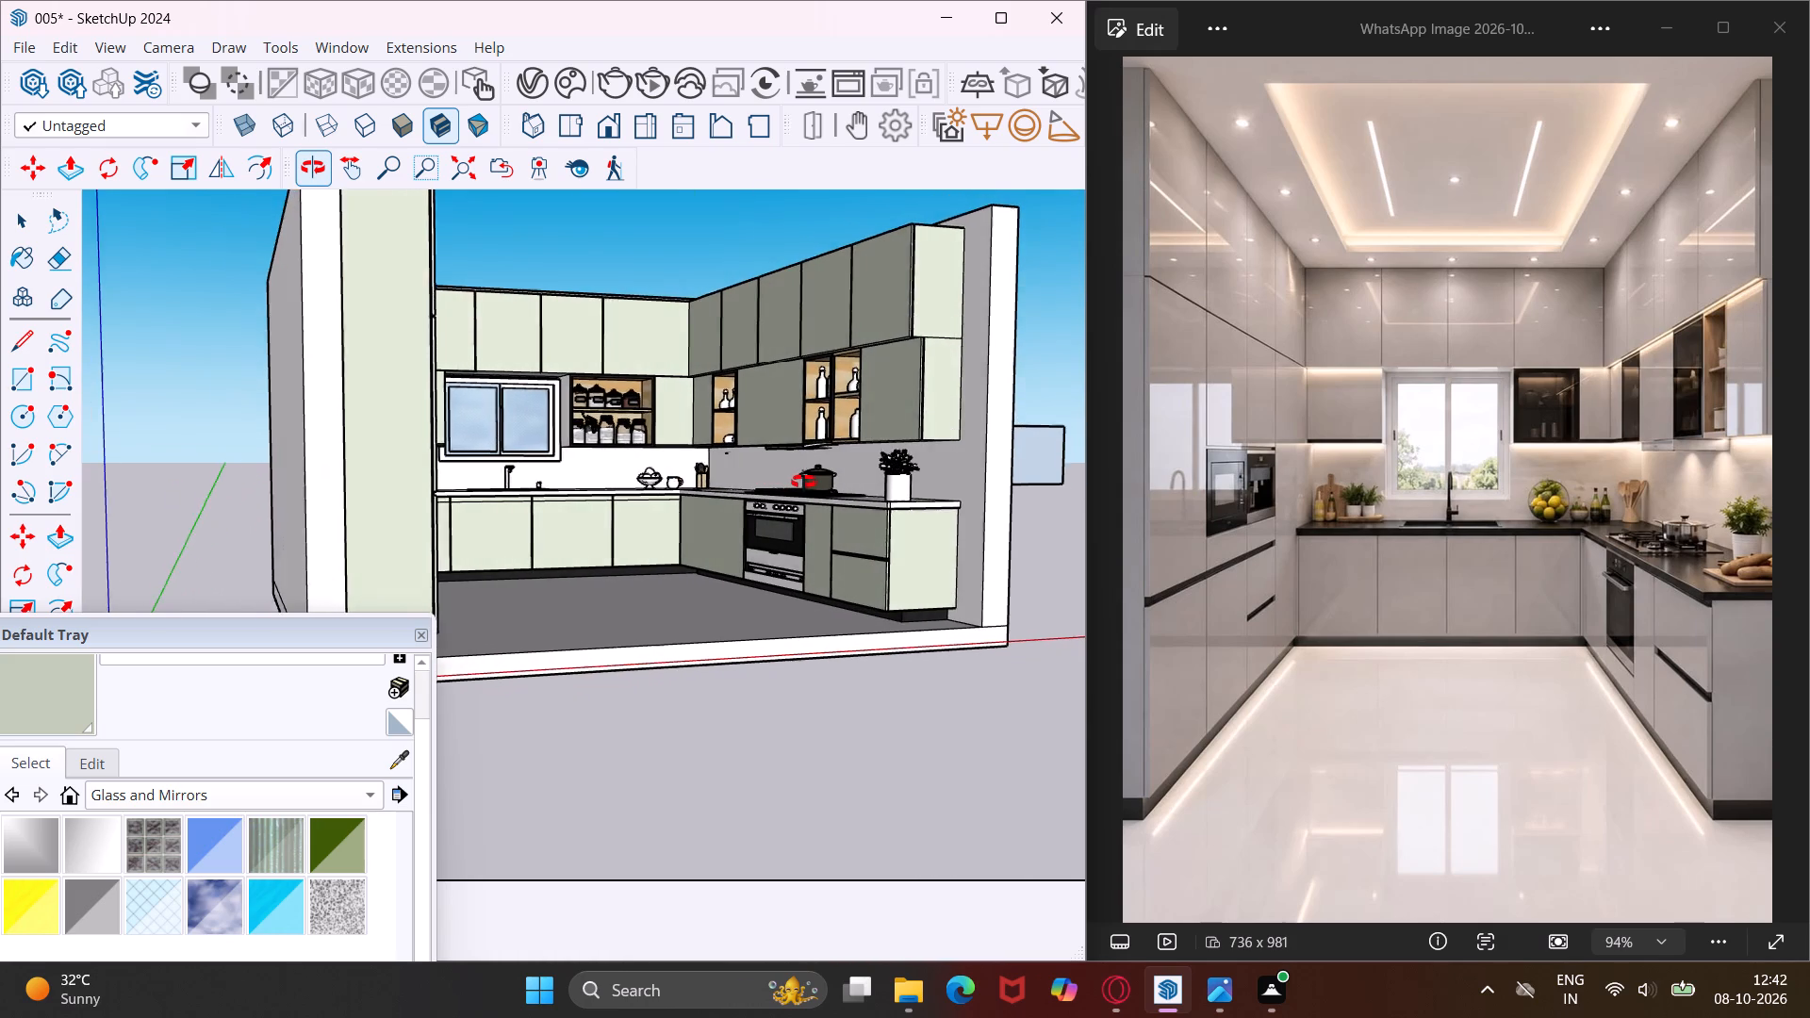
middle_click_drag(803, 482, 751, 544)
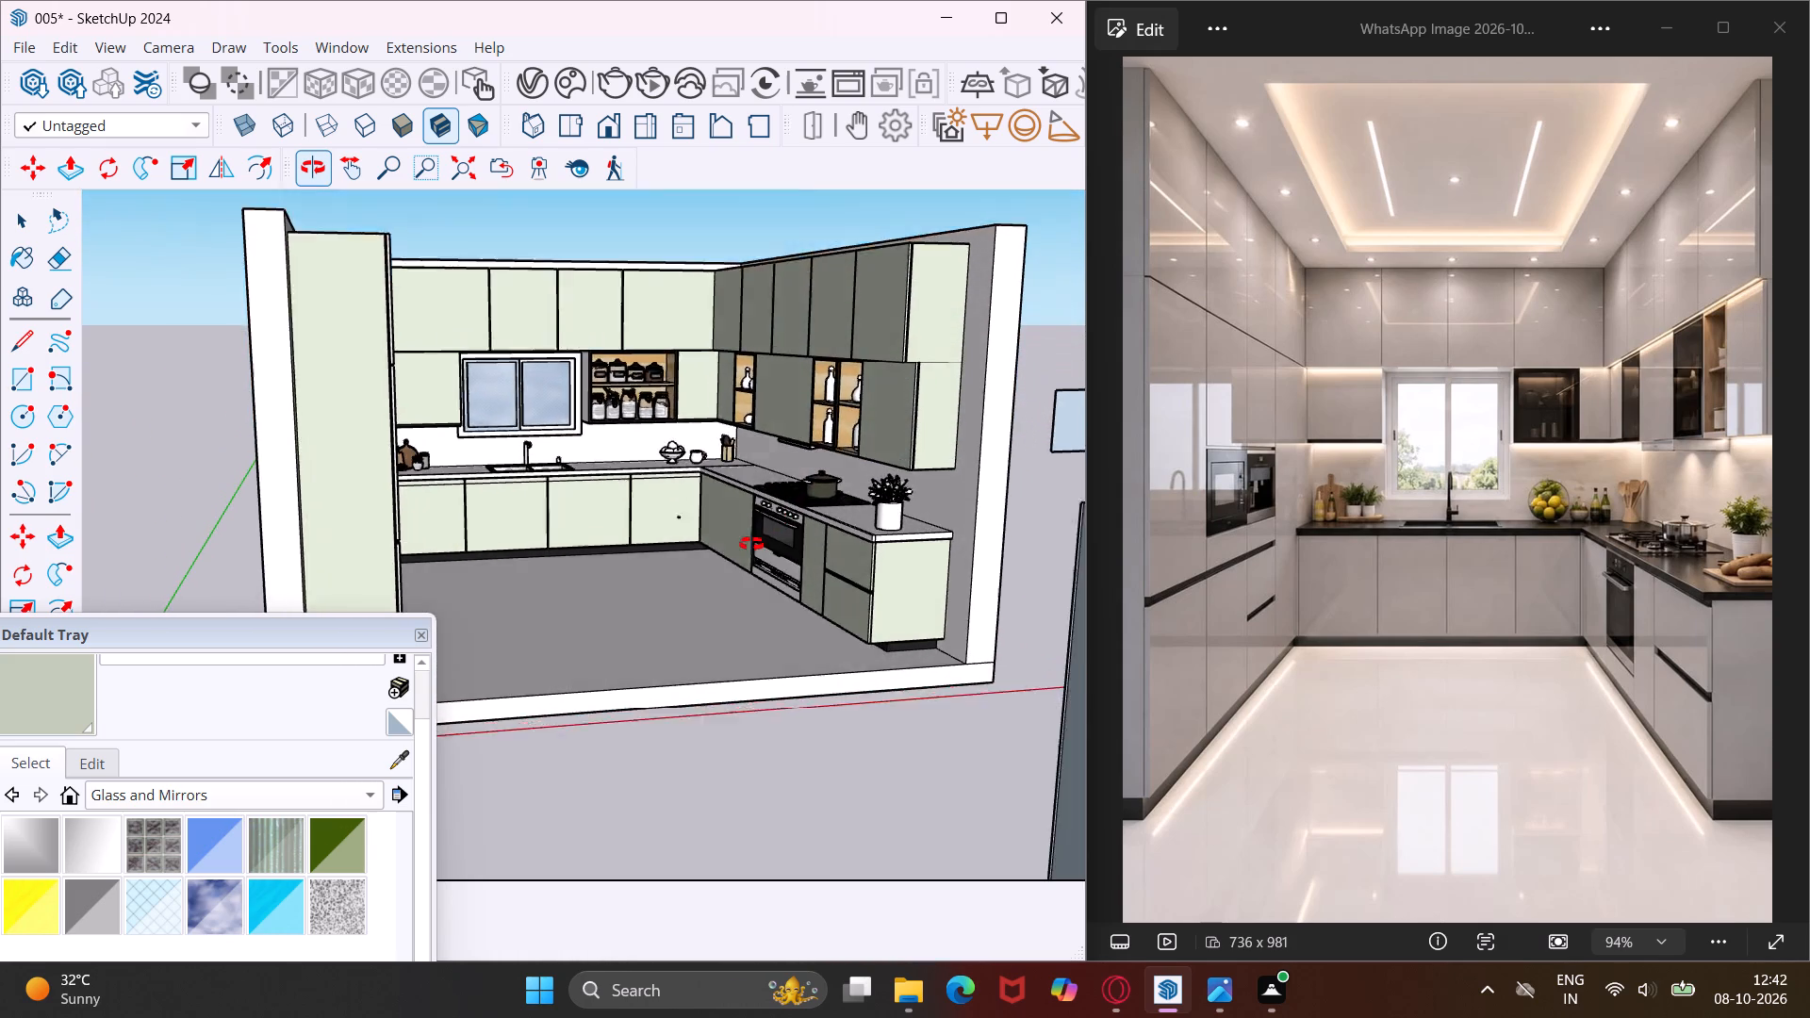
middle_click_drag(751, 544, 732, 570)
scroll(366, 406, "up", 12)
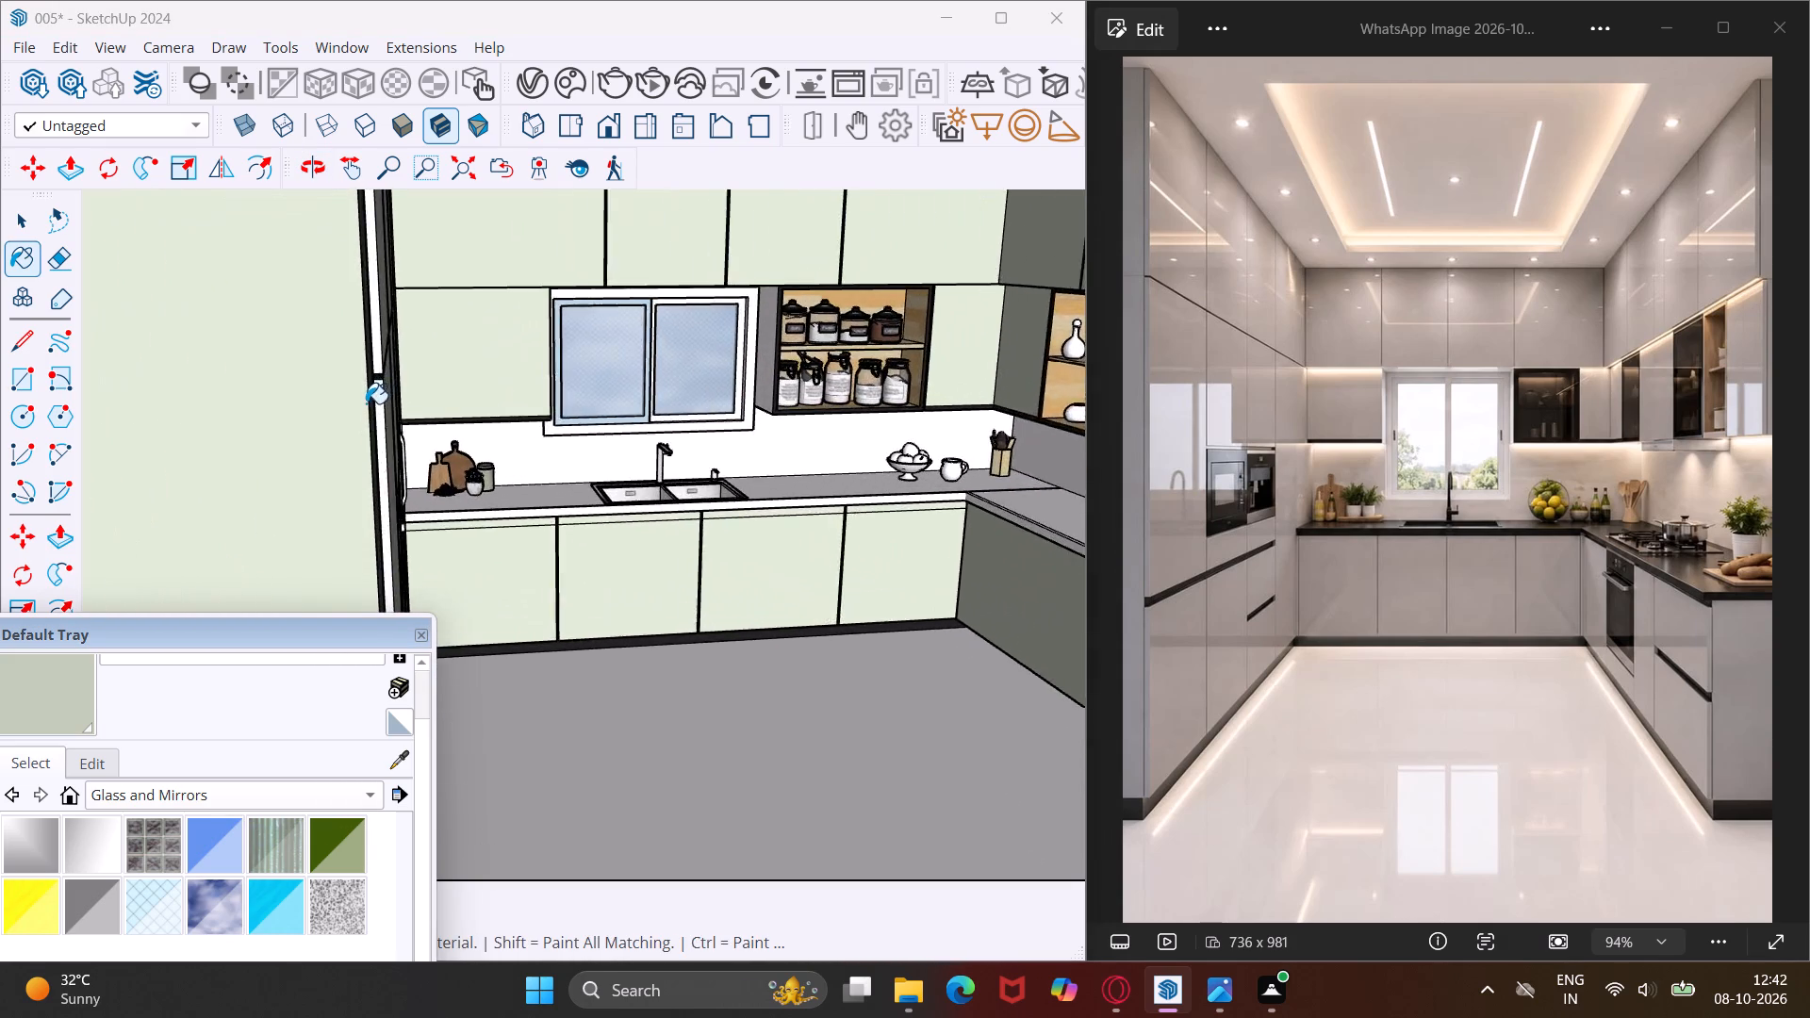
scroll(366, 403, "up", 7)
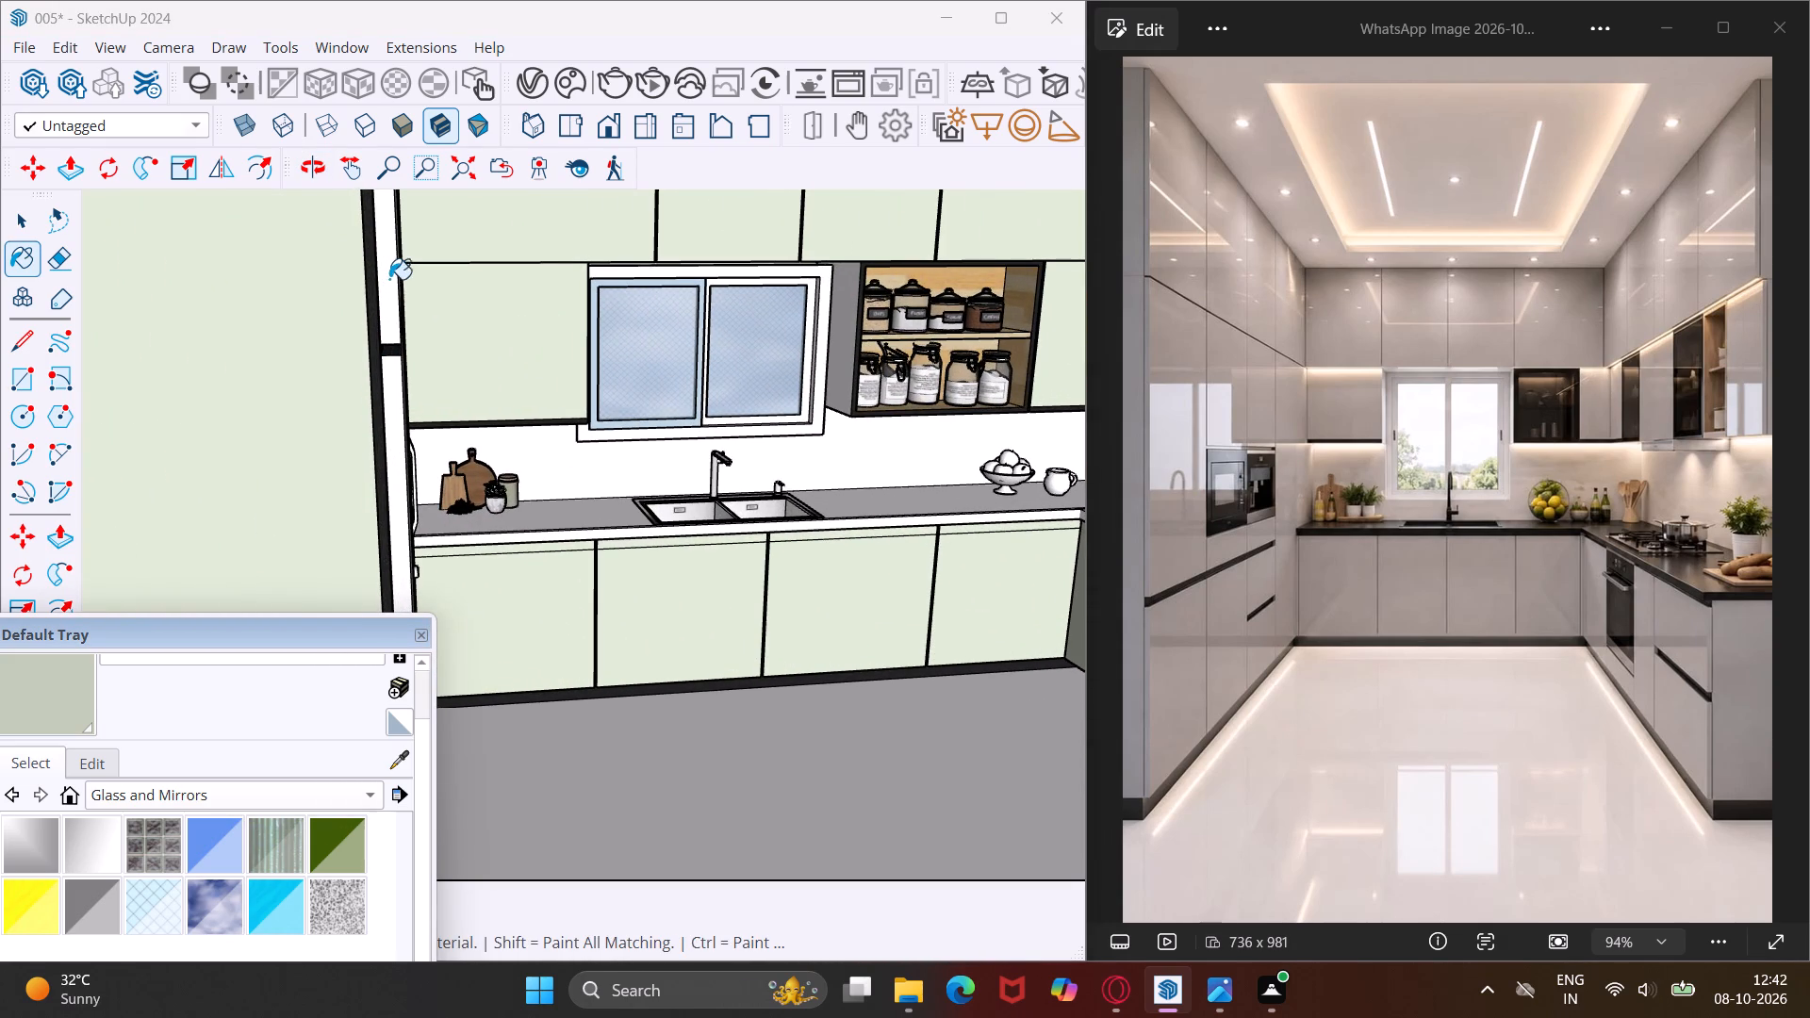
left_click(391, 277)
left_click(401, 437)
middle_click_drag(401, 437, 399, 438)
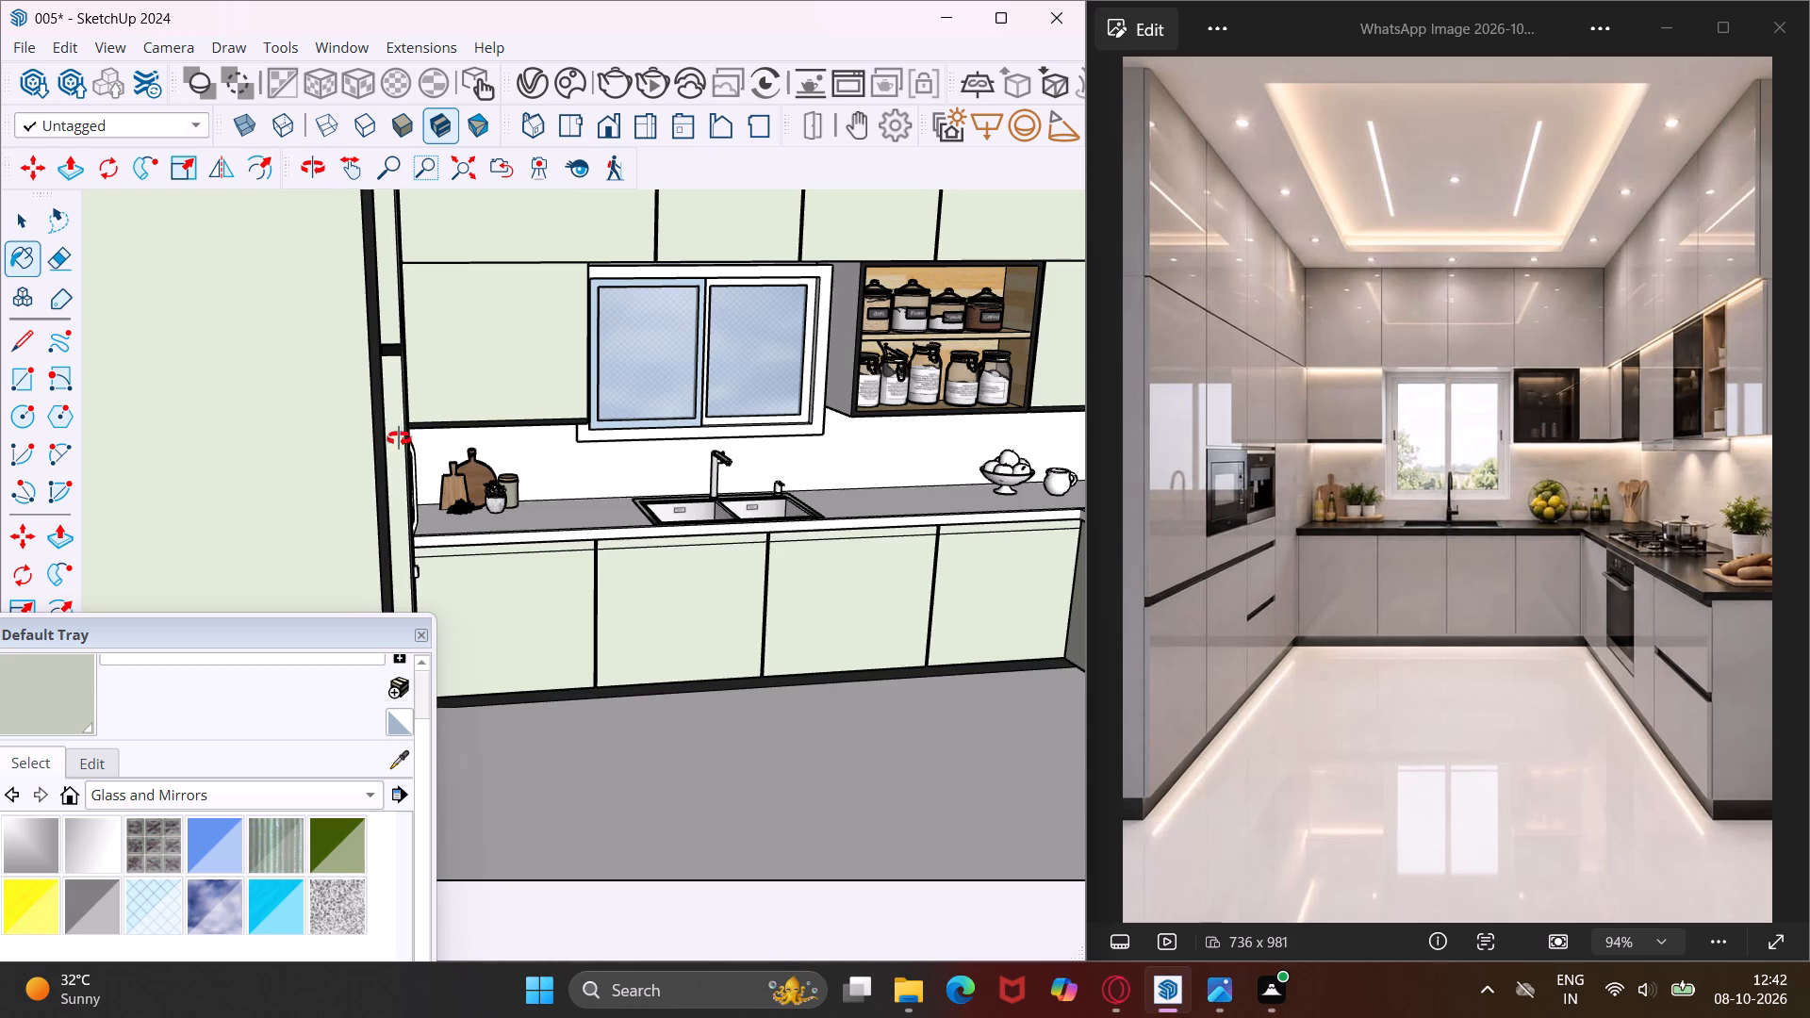
middle_click_drag(399, 438, 304, 386)
scroll(304, 386, "down", 8)
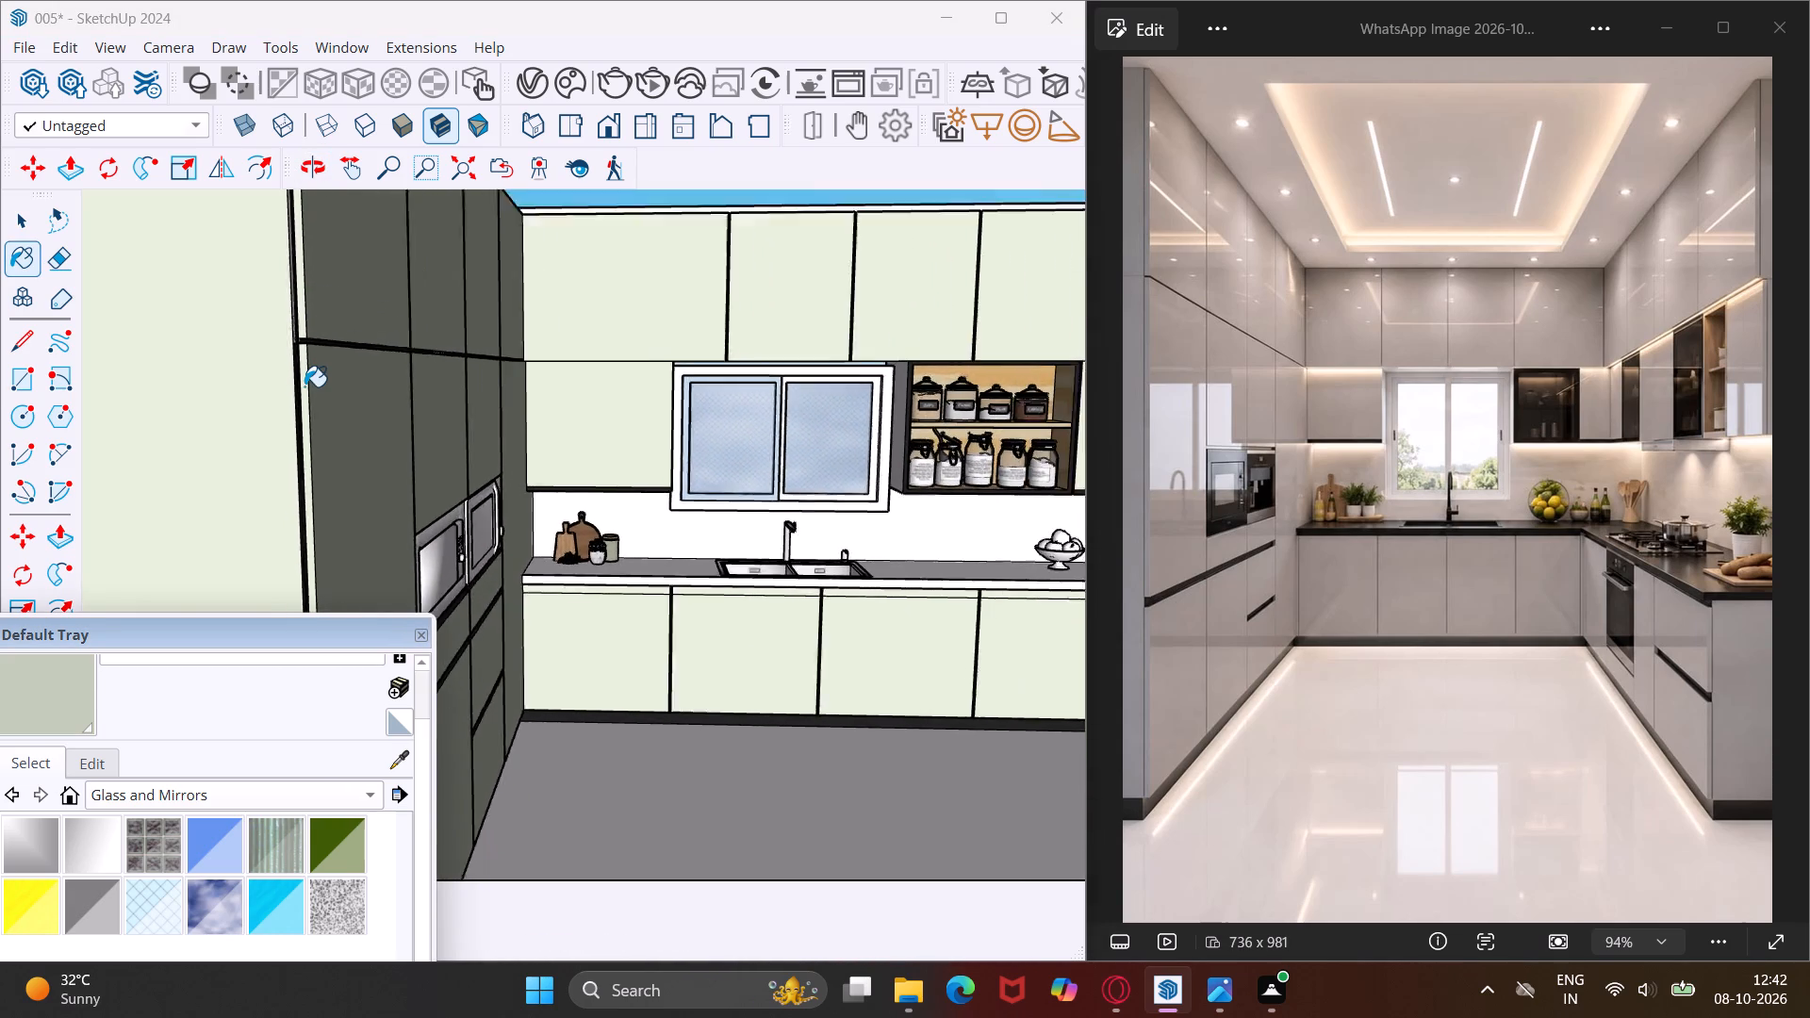
scroll(304, 386, "down", 16)
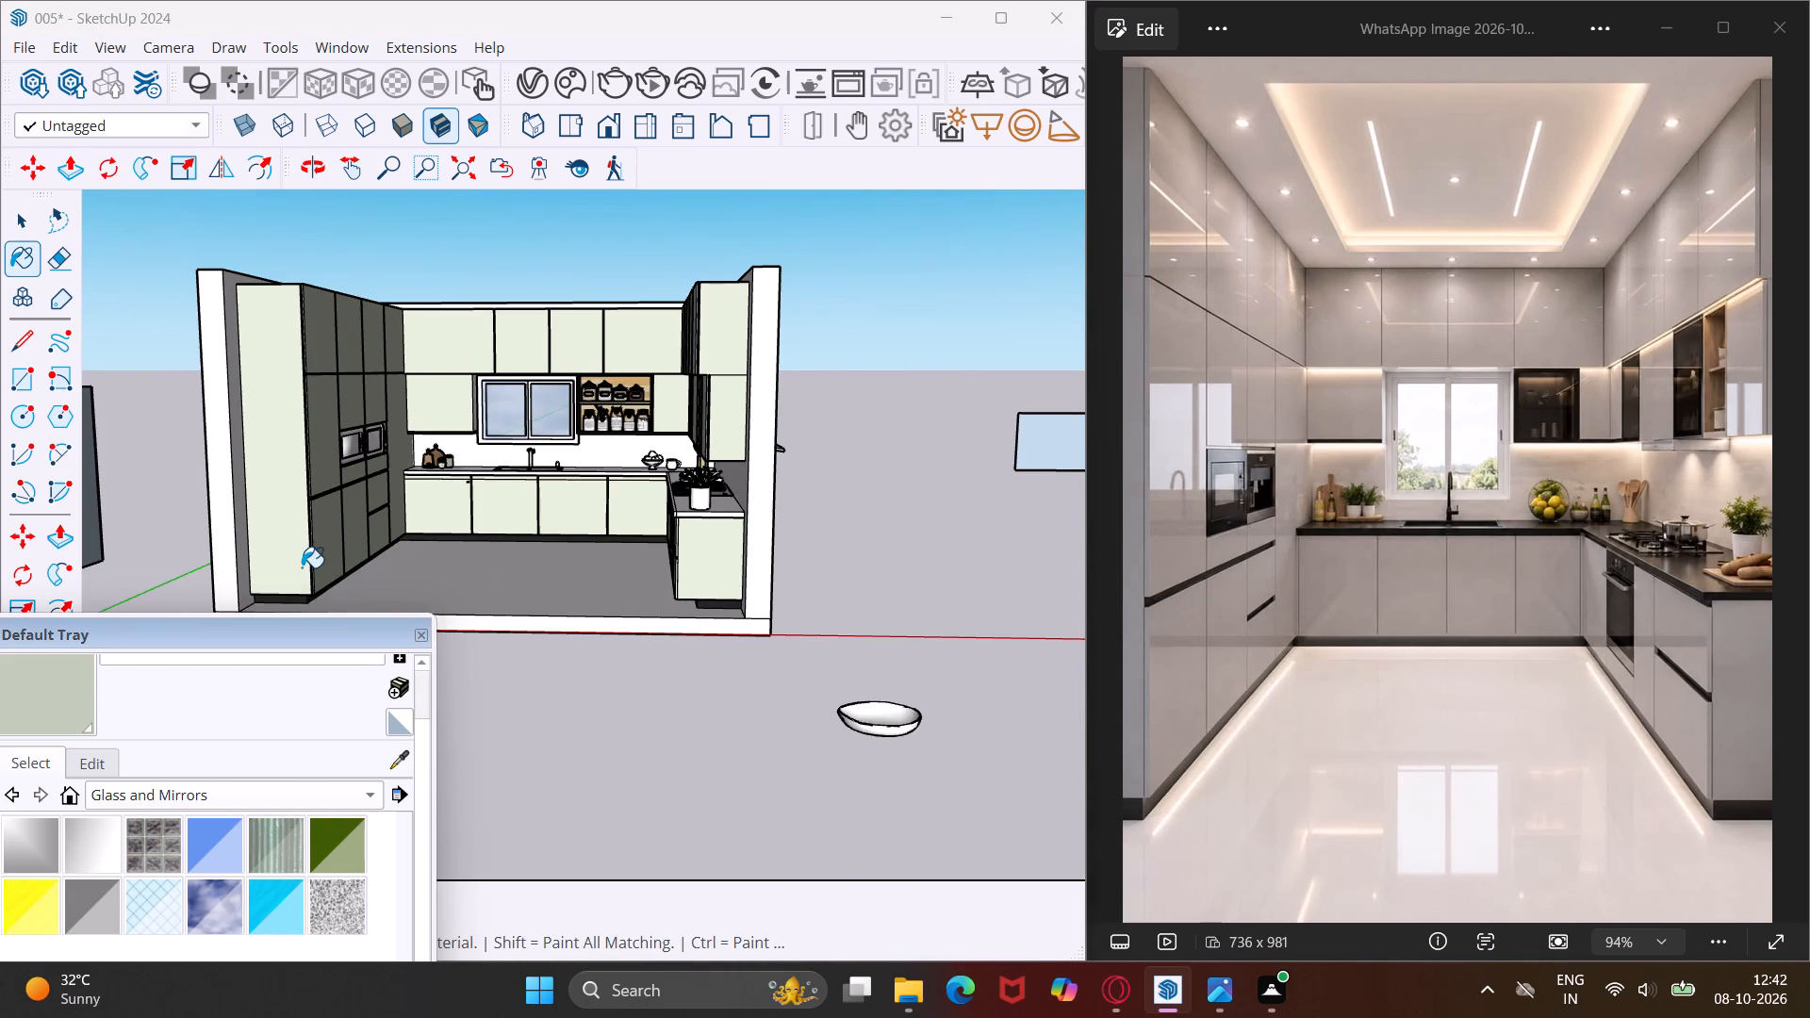
scroll(302, 567, "up", 15)
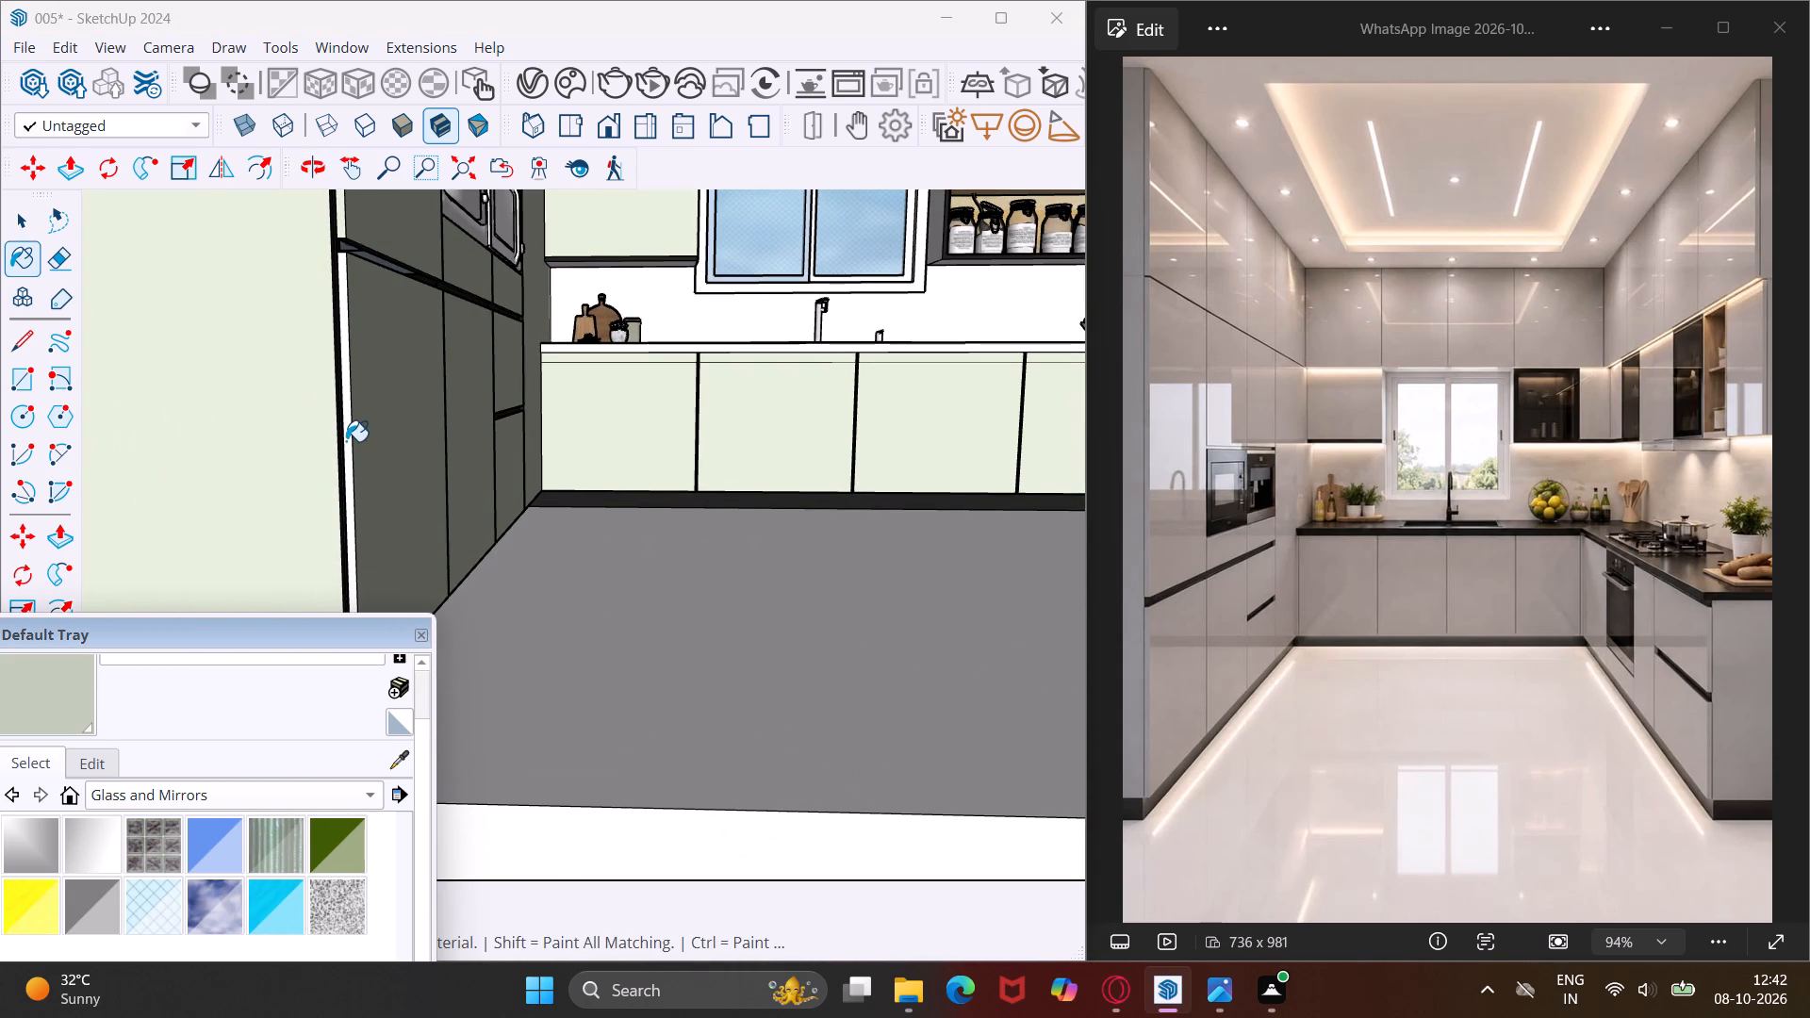
left_click(346, 439)
Paint the thin side edges of the right-hand run's upper and lower wall cabinet doors beside the end panels with the Generic material.
scroll(348, 439, "down", 15)
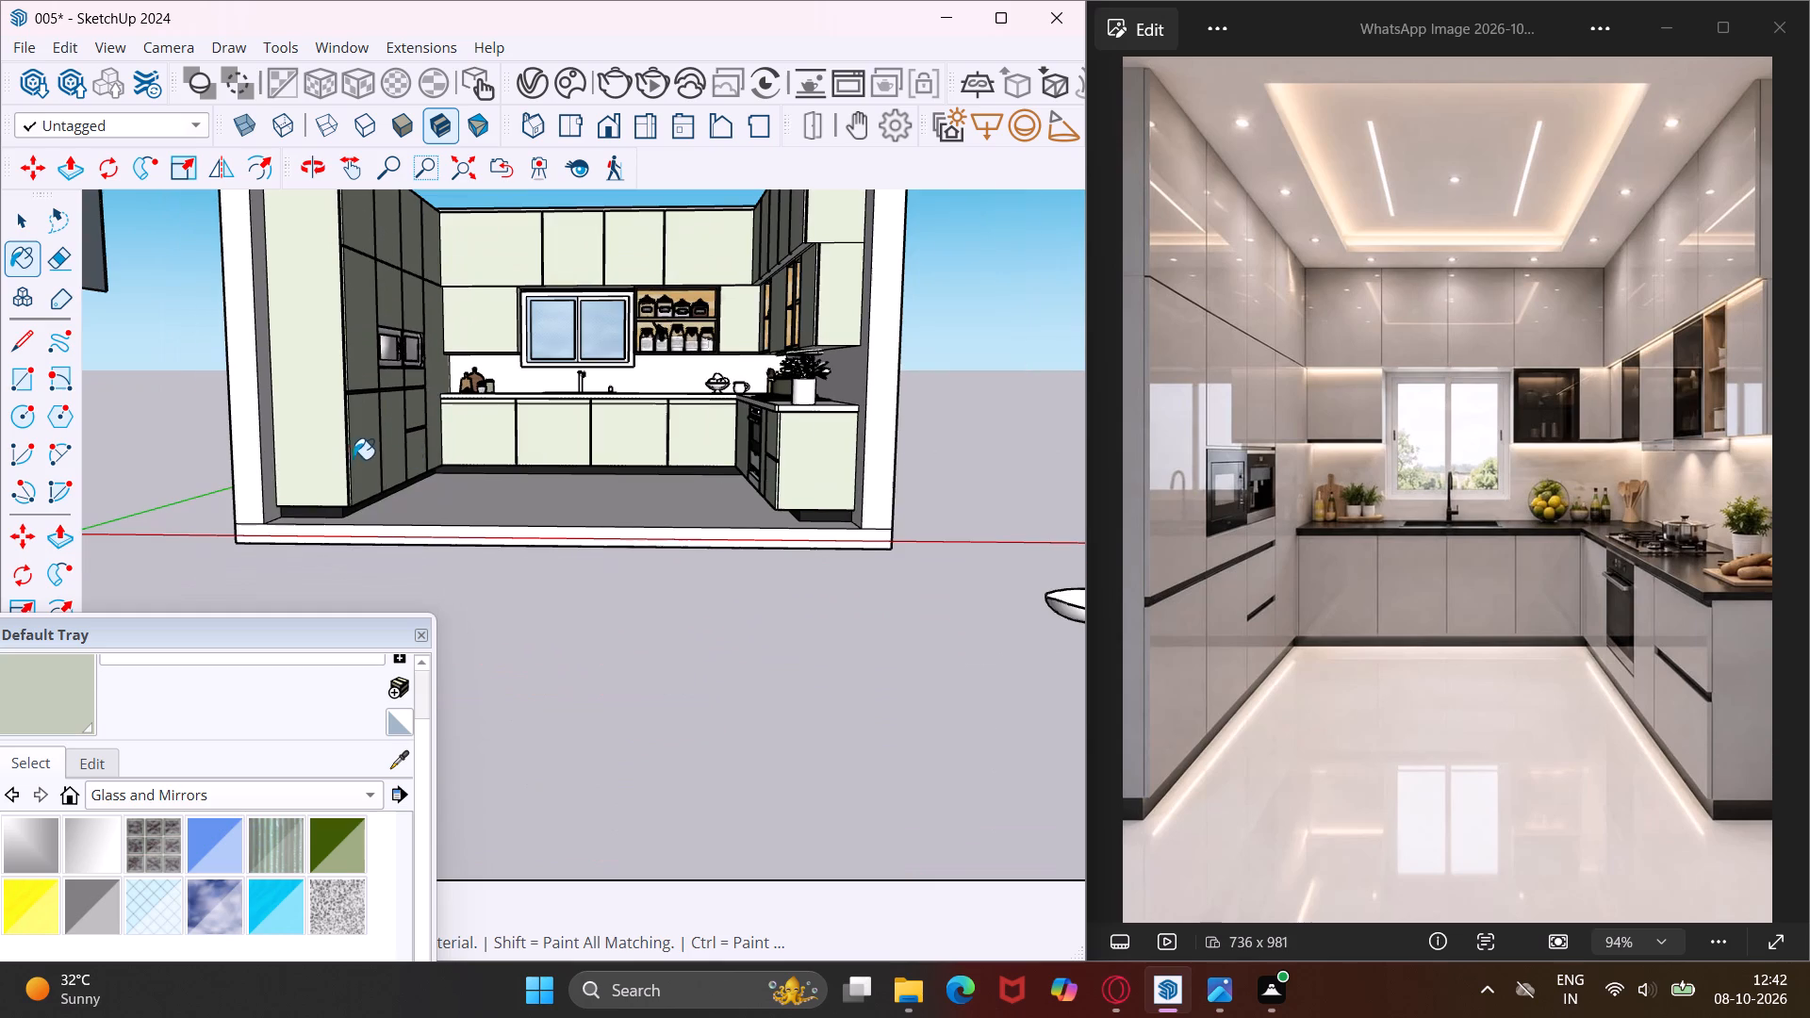
scroll(768, 466, "up", 15)
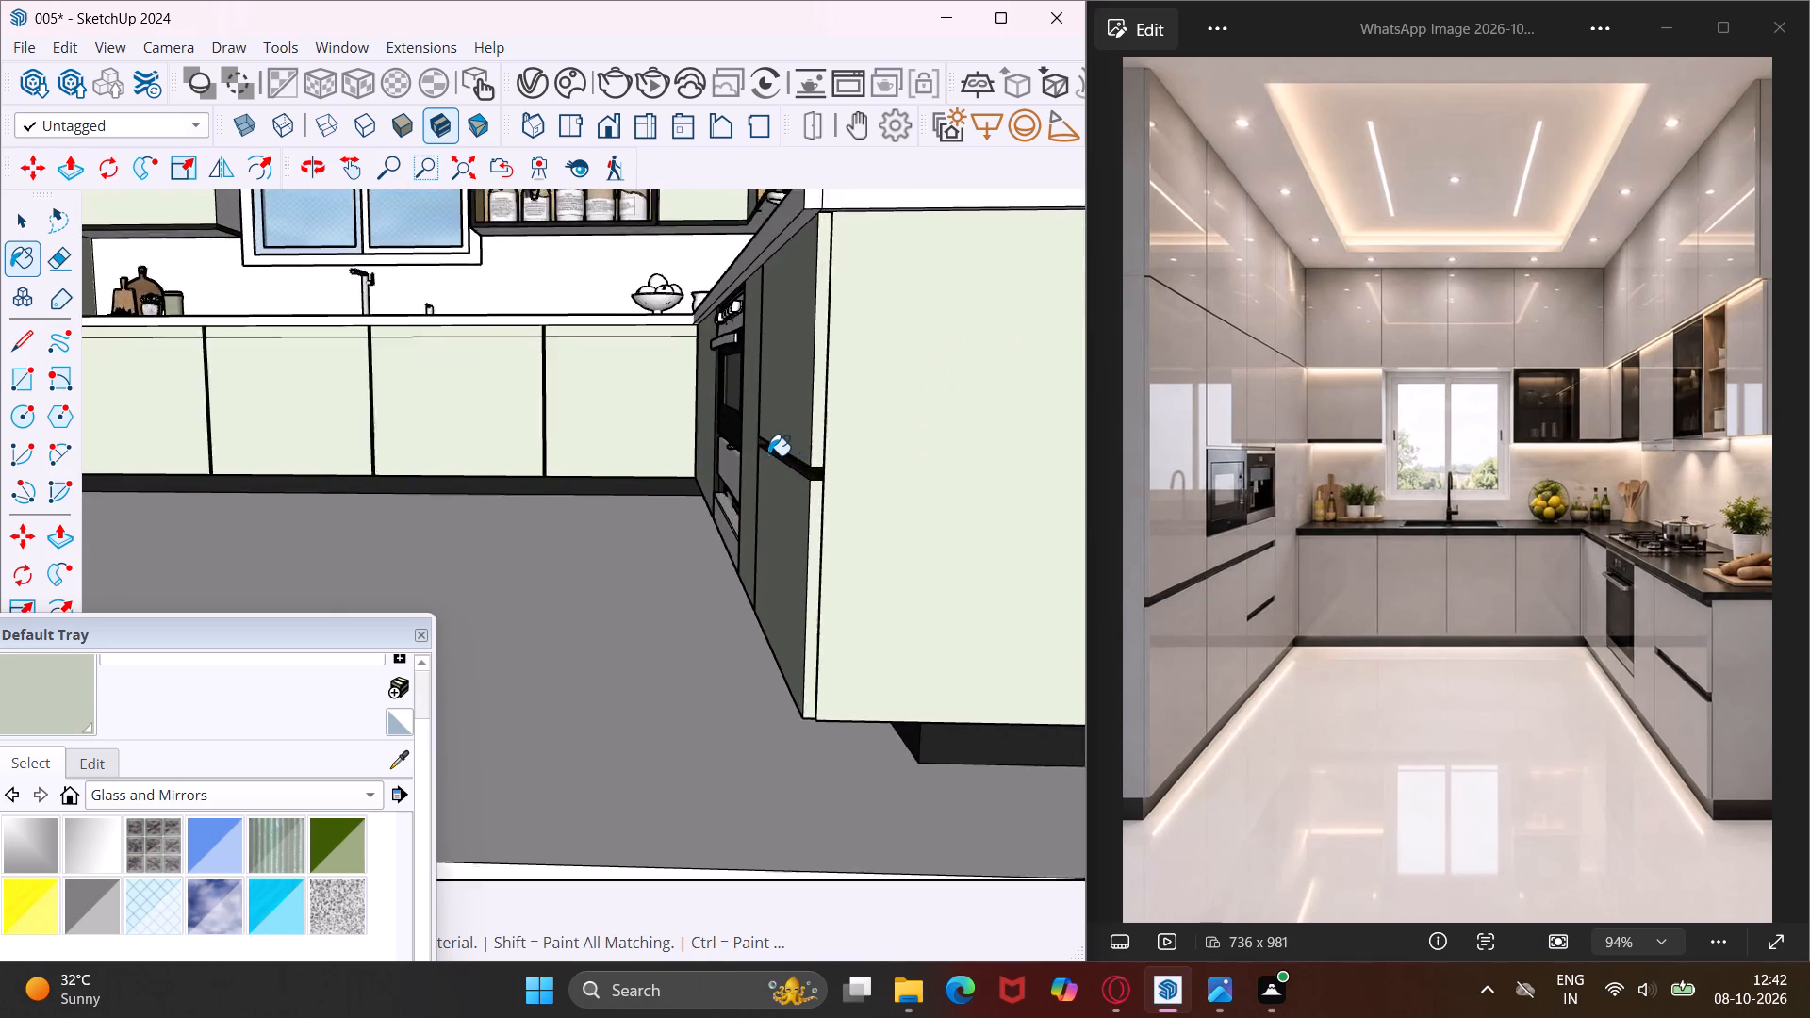
scroll(768, 455, "up", 4)
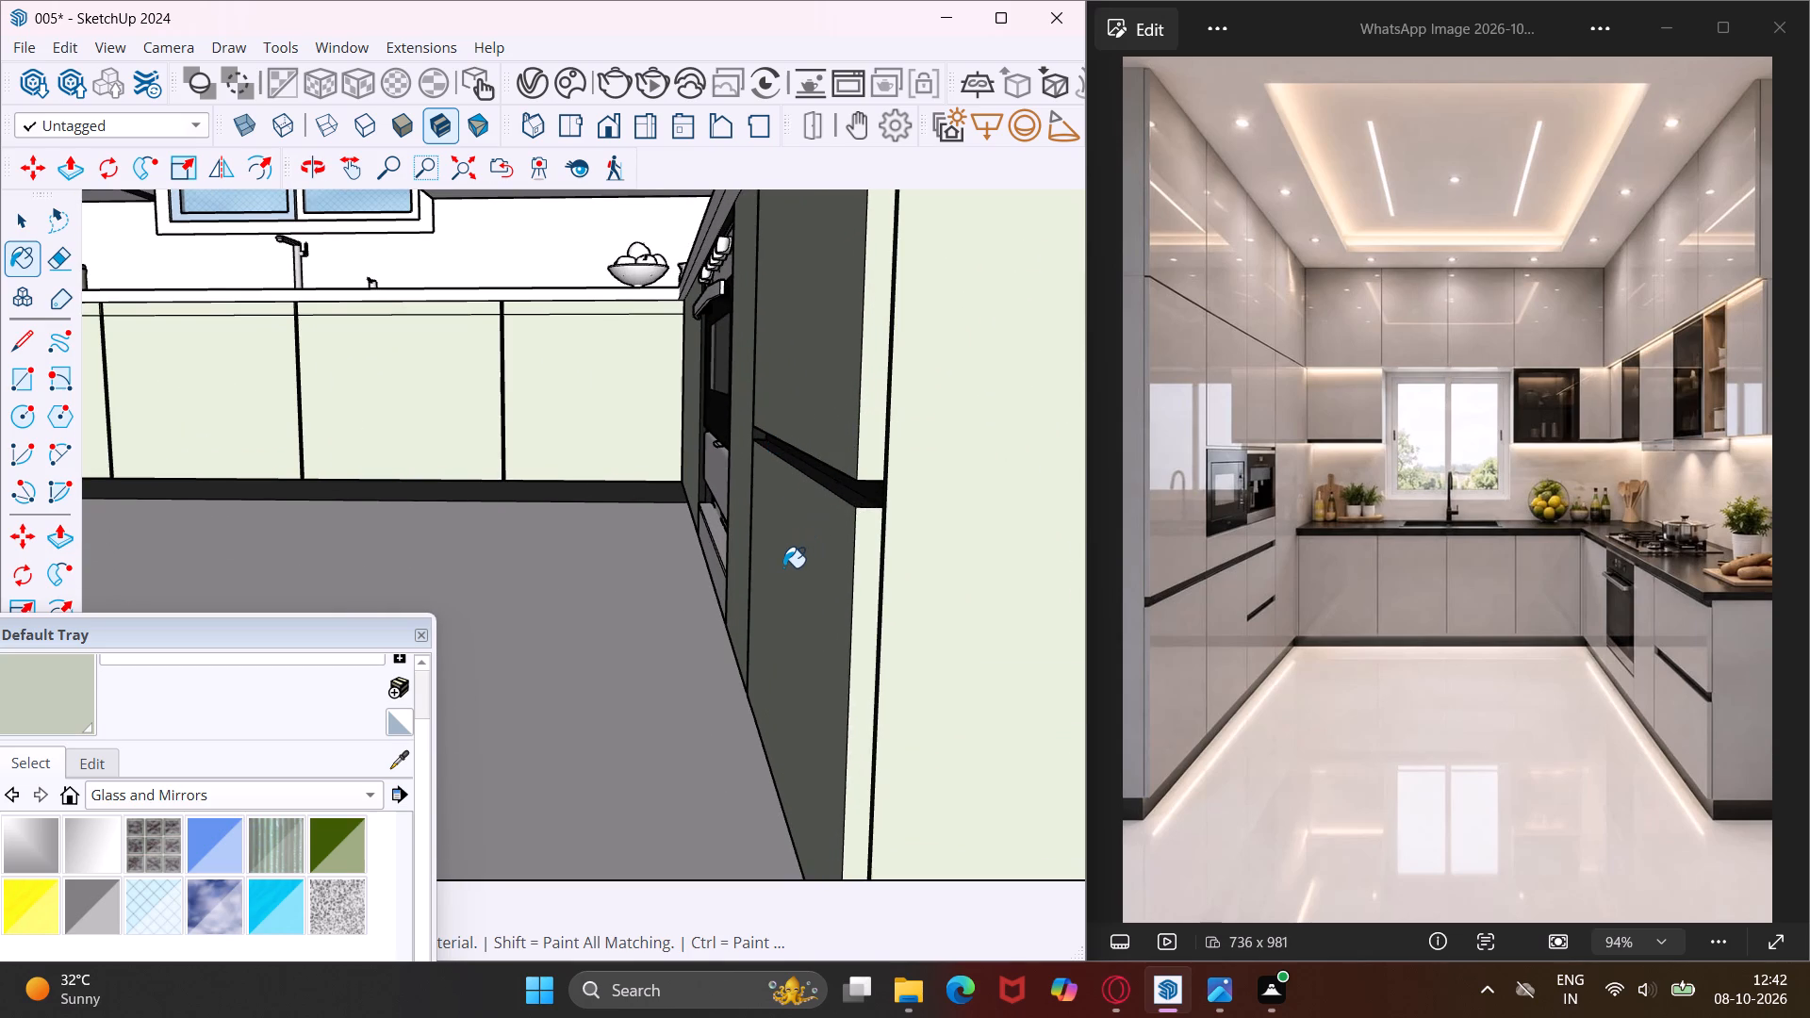
scroll(783, 567, "down", 20)
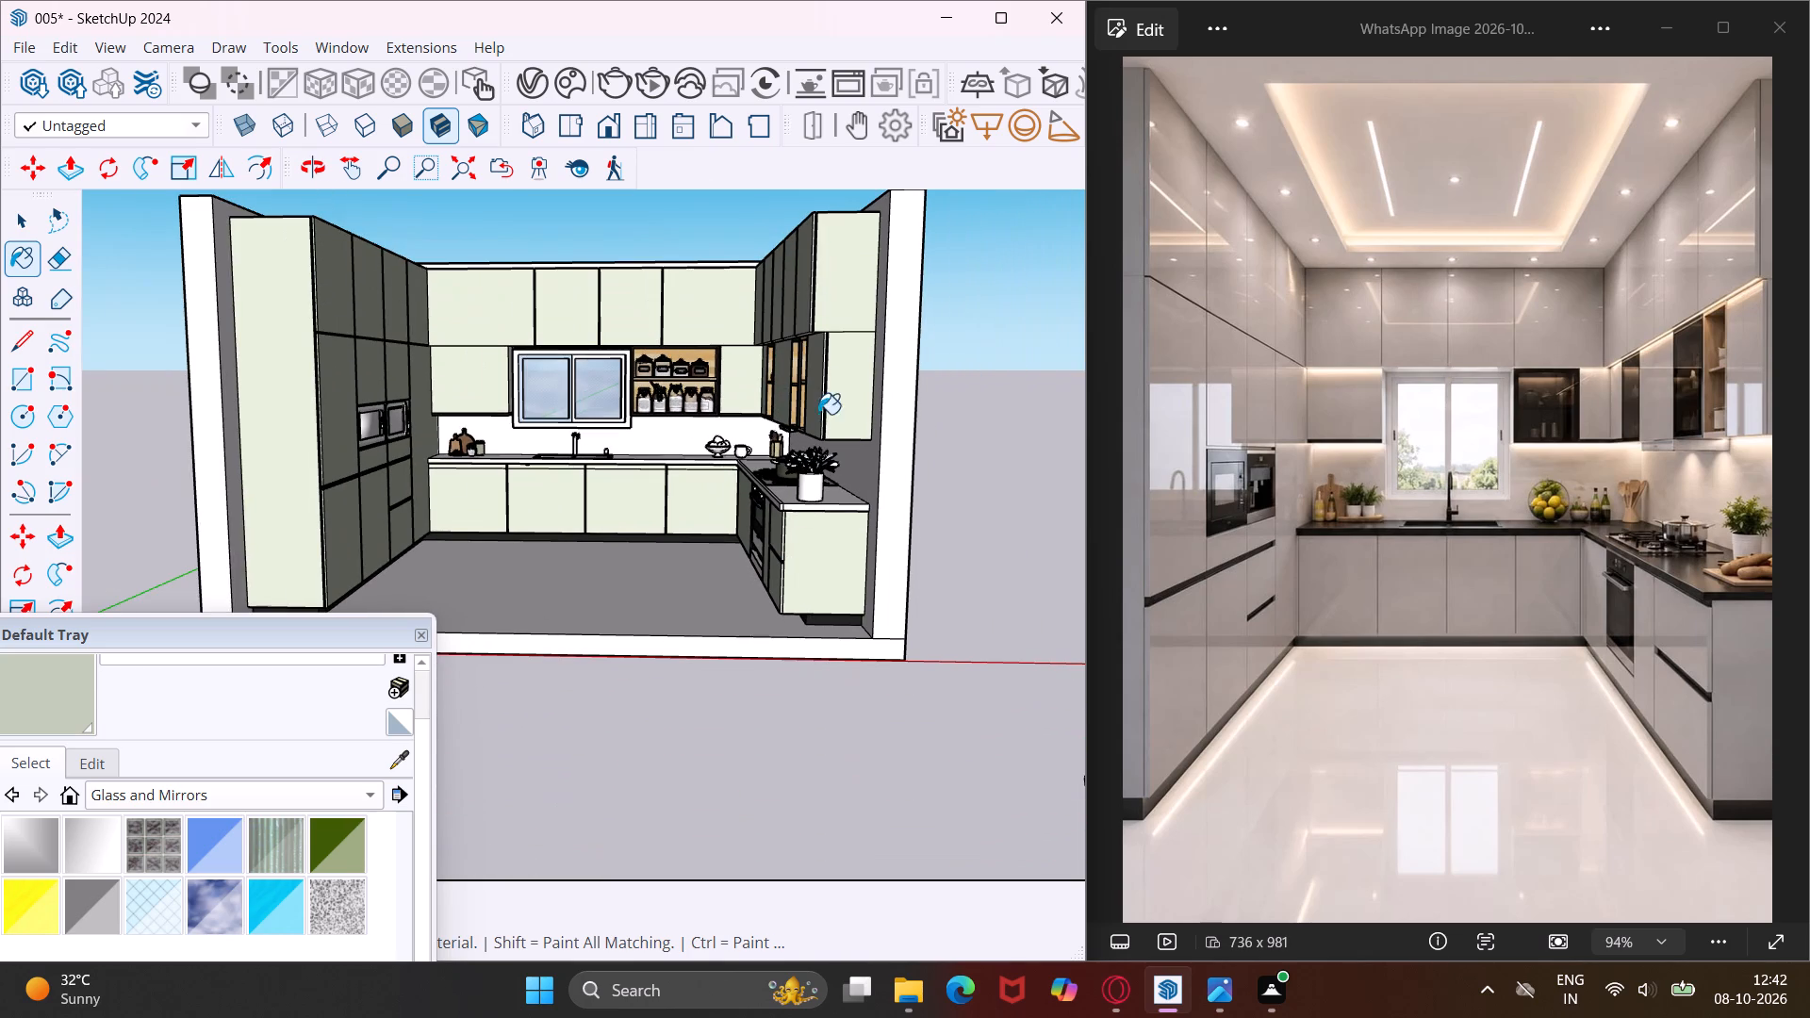
scroll(813, 263, "up", 16)
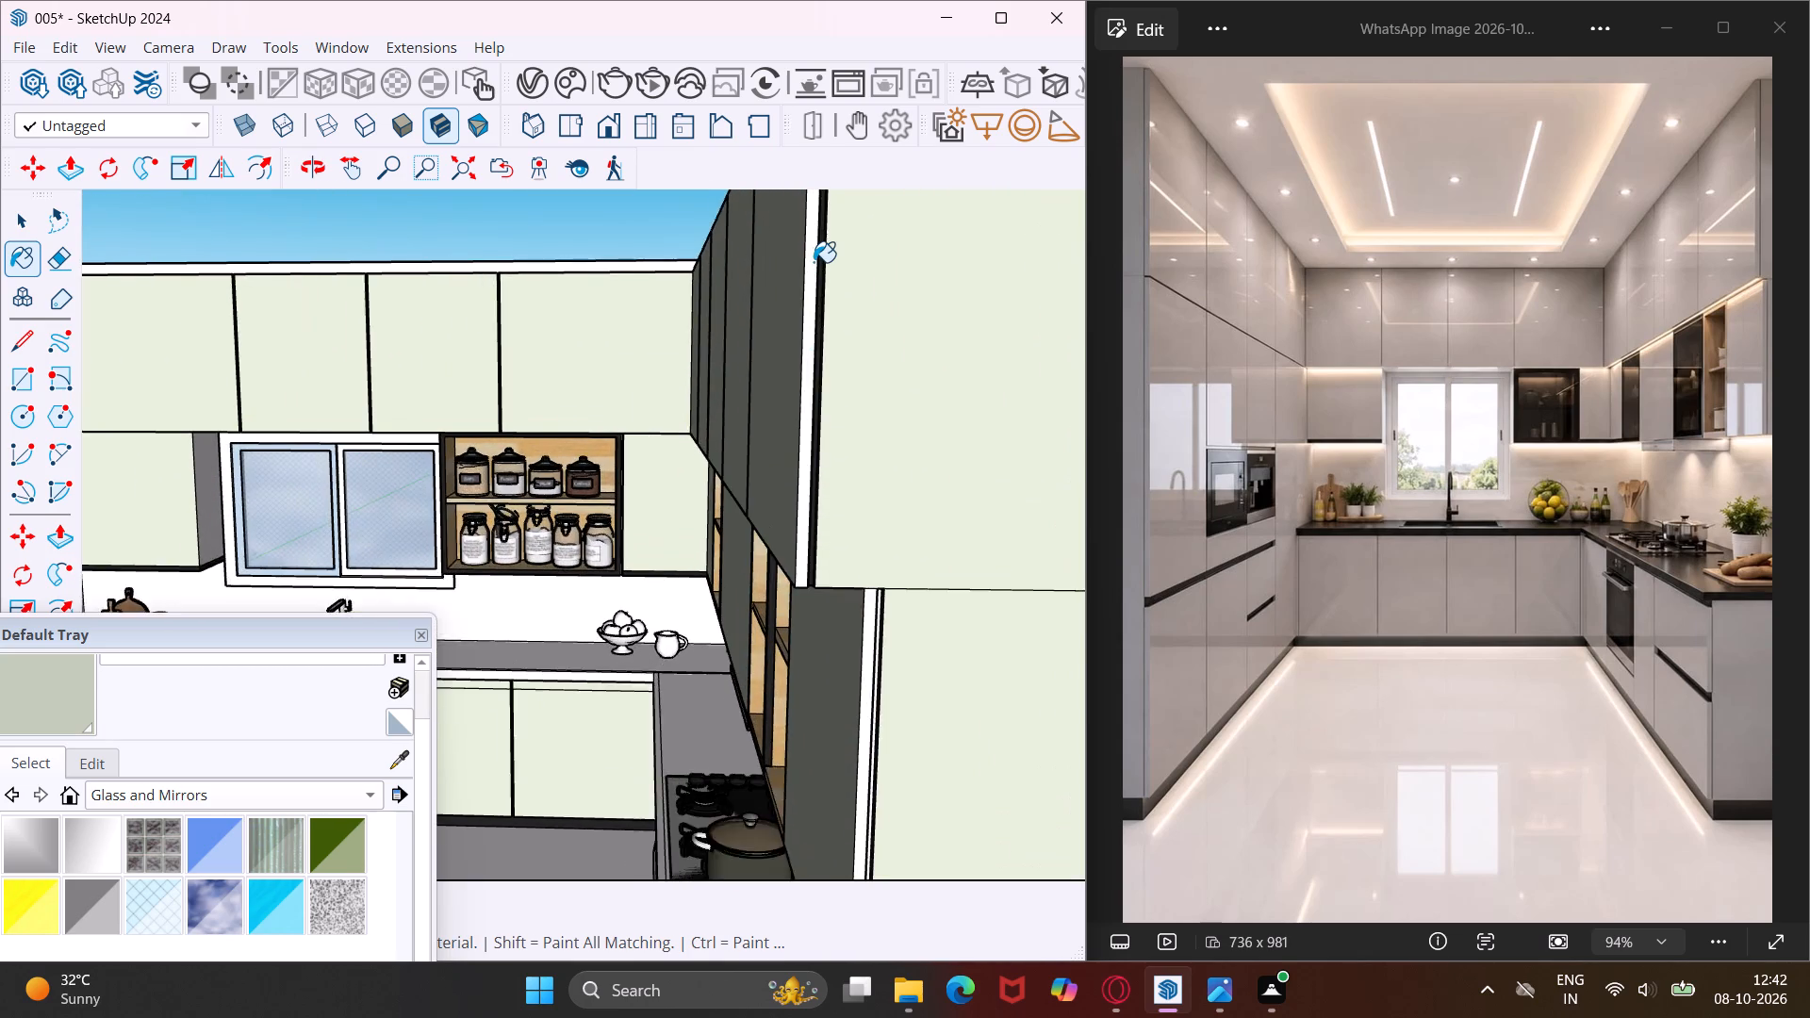
scroll(814, 262, "up", 2)
left_click(814, 262)
left_click(882, 701)
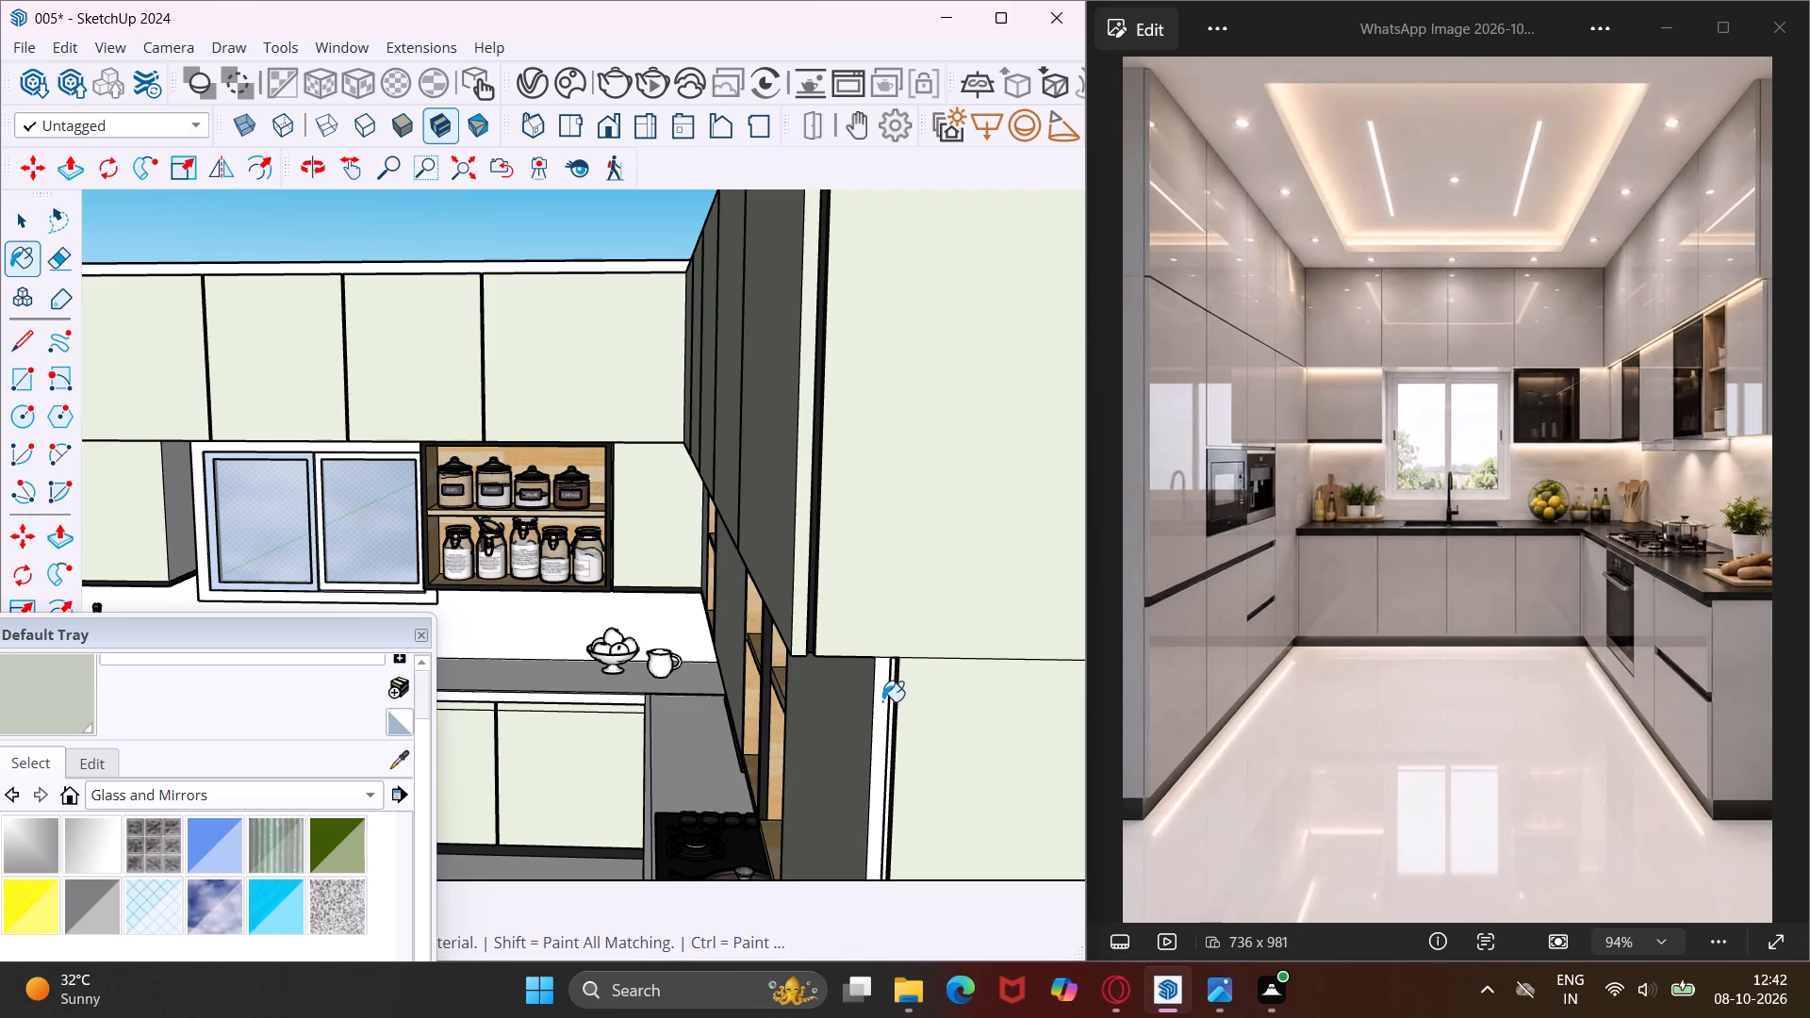
Apply the Generic material to the underside of the right-hand run's upper wall cabinets and the narrow strip along it.
middle_click_drag(882, 701, 963, 585)
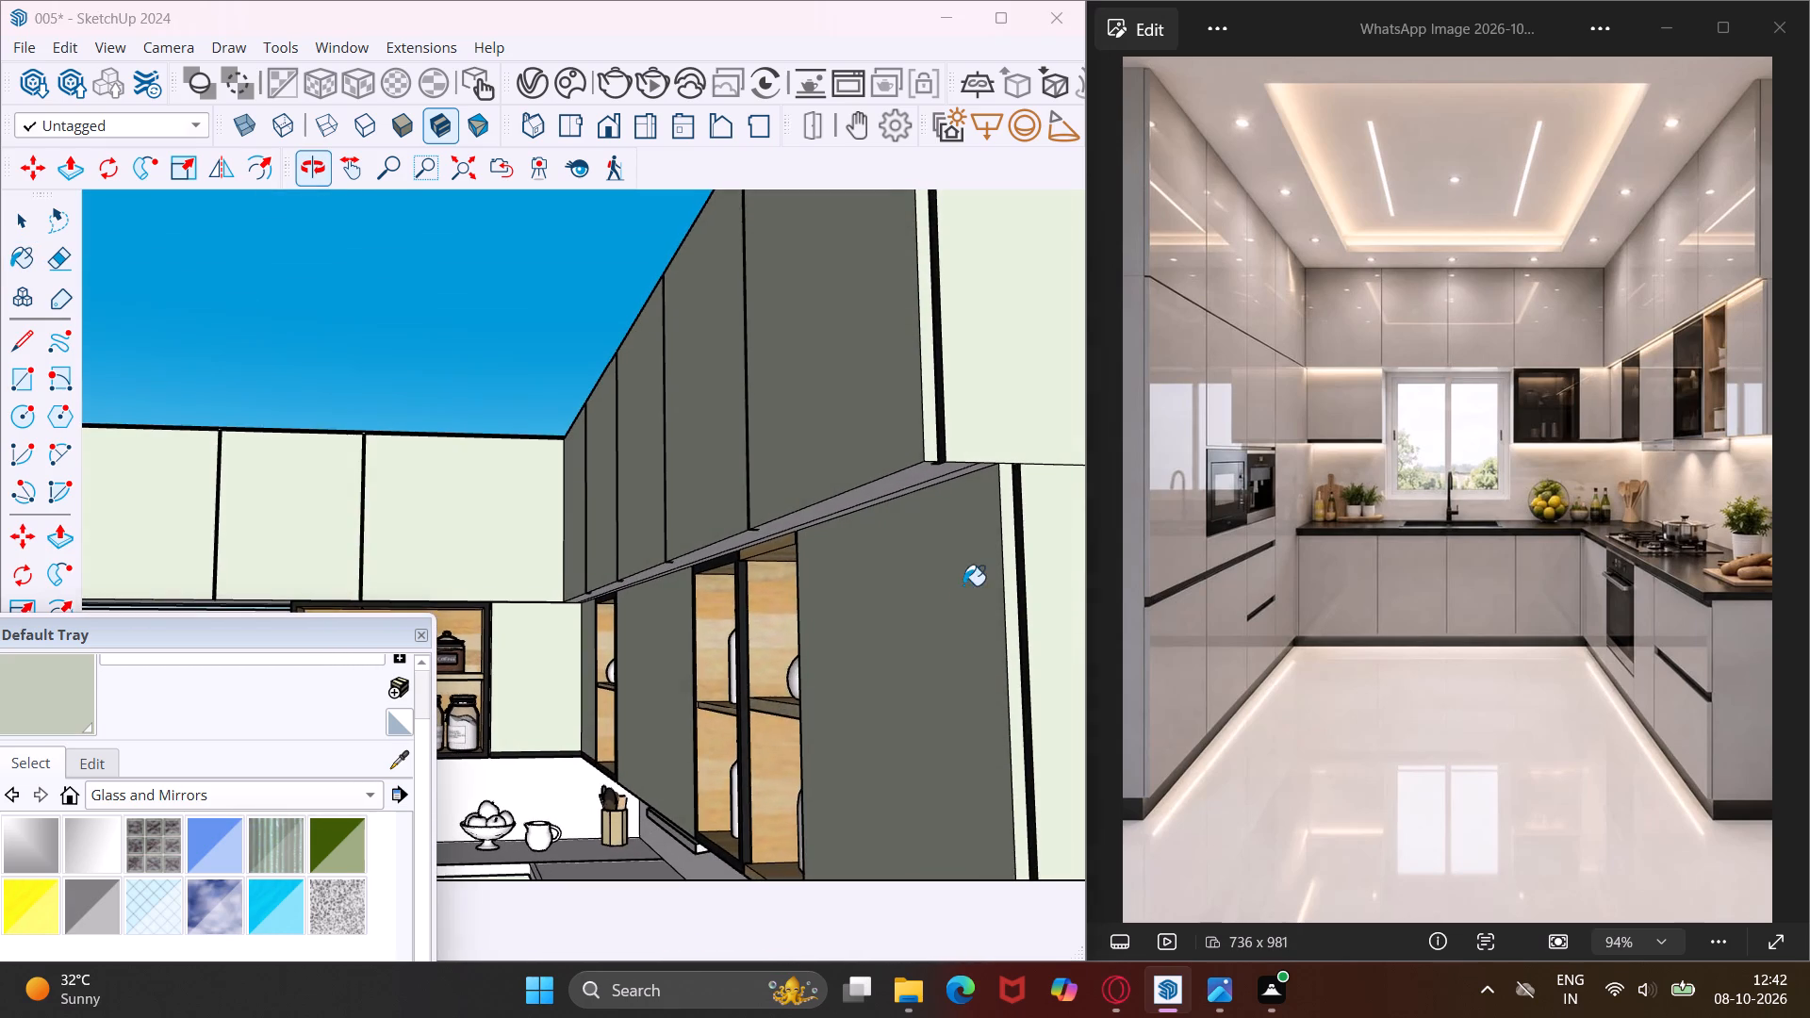
middle_click_drag(963, 585, 966, 589)
scroll(911, 488, "up", 6)
left_click(908, 471)
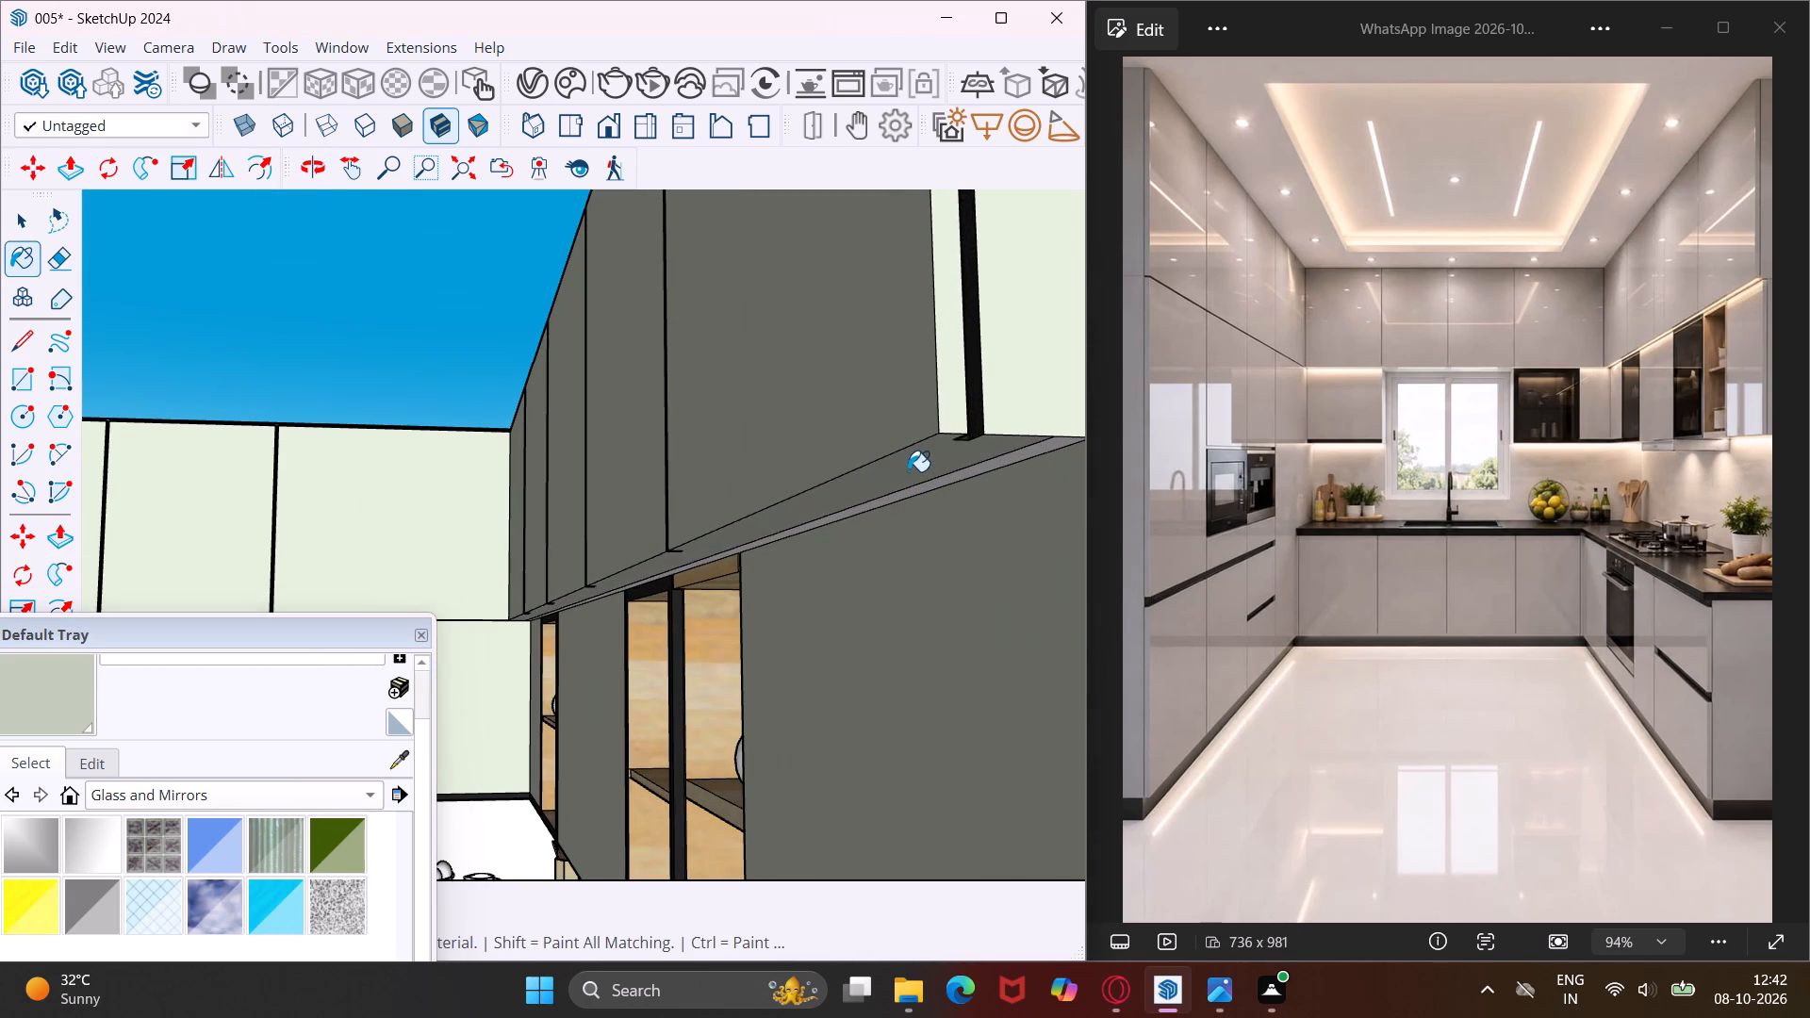
middle_click_drag(908, 471, 911, 394)
left_click(933, 417)
scroll(903, 420, "down", 4)
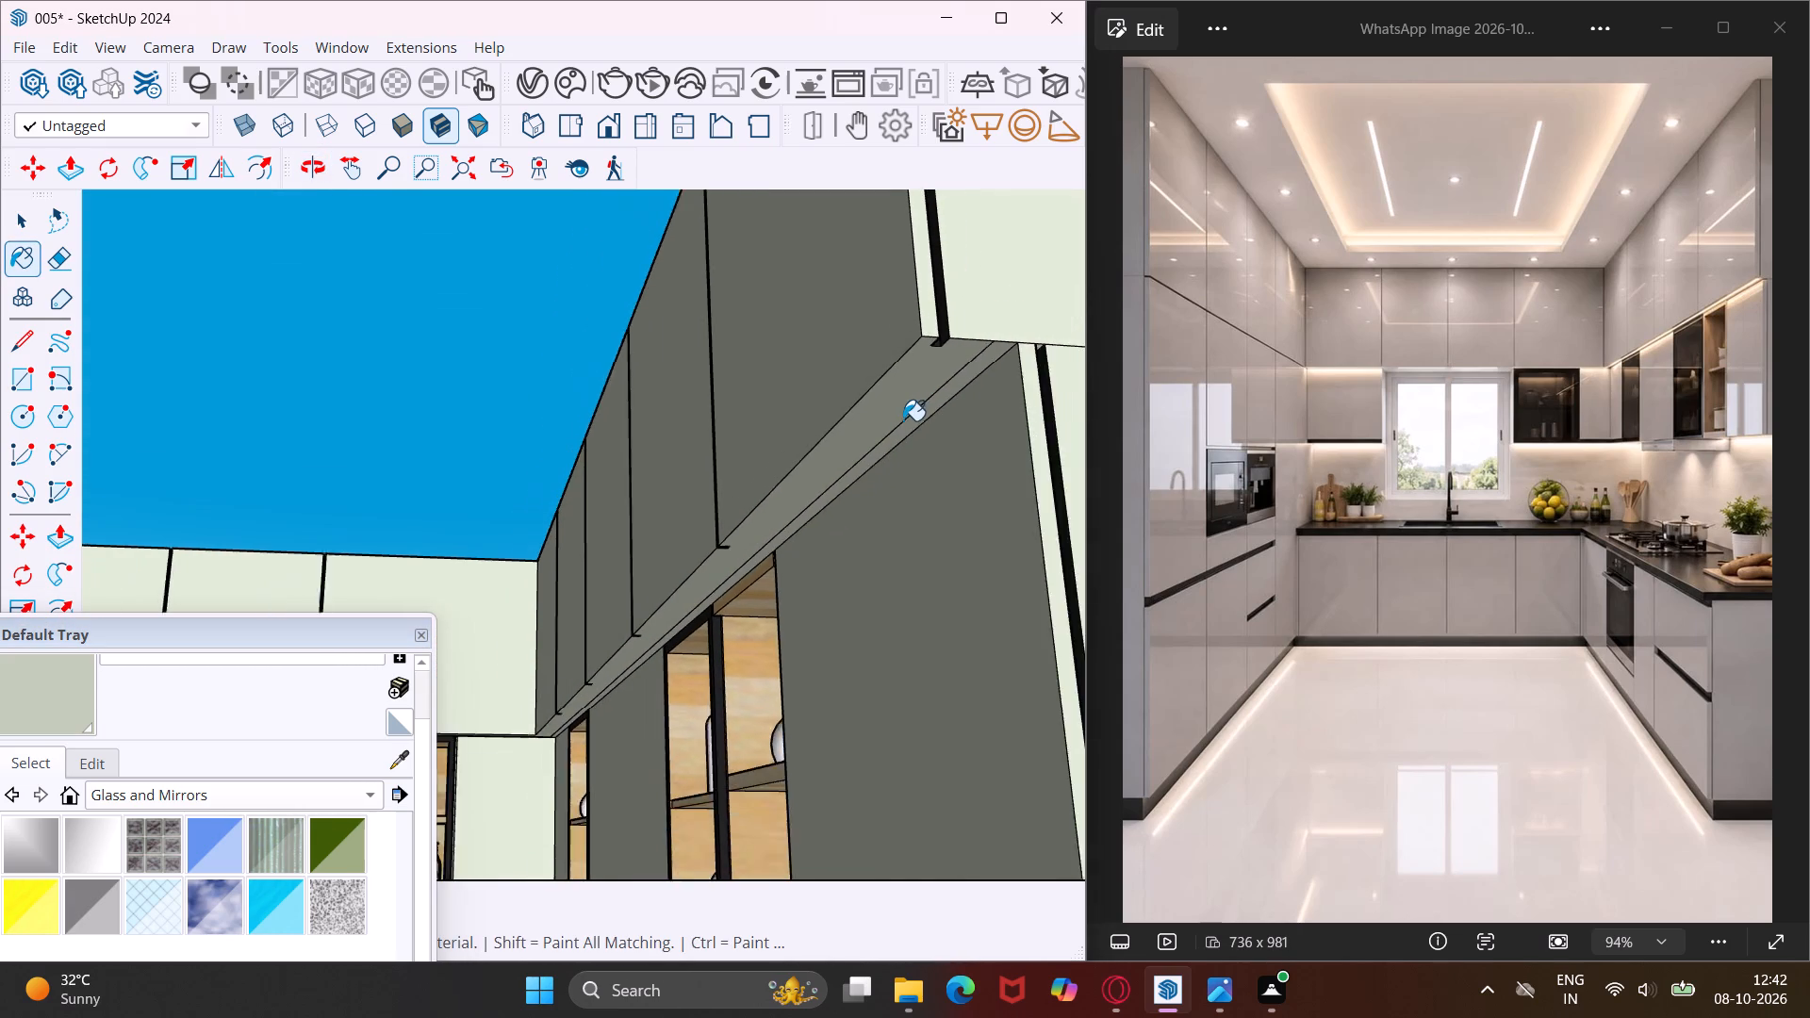
Paint the underside of the right-hand run's lower wall cabinets and its narrow strip along the wall with the Generic material.
scroll(903, 420, "down", 16)
scroll(950, 580, "up", 7)
middle_click_drag(948, 581, 947, 534)
scroll(938, 517, "up", 4)
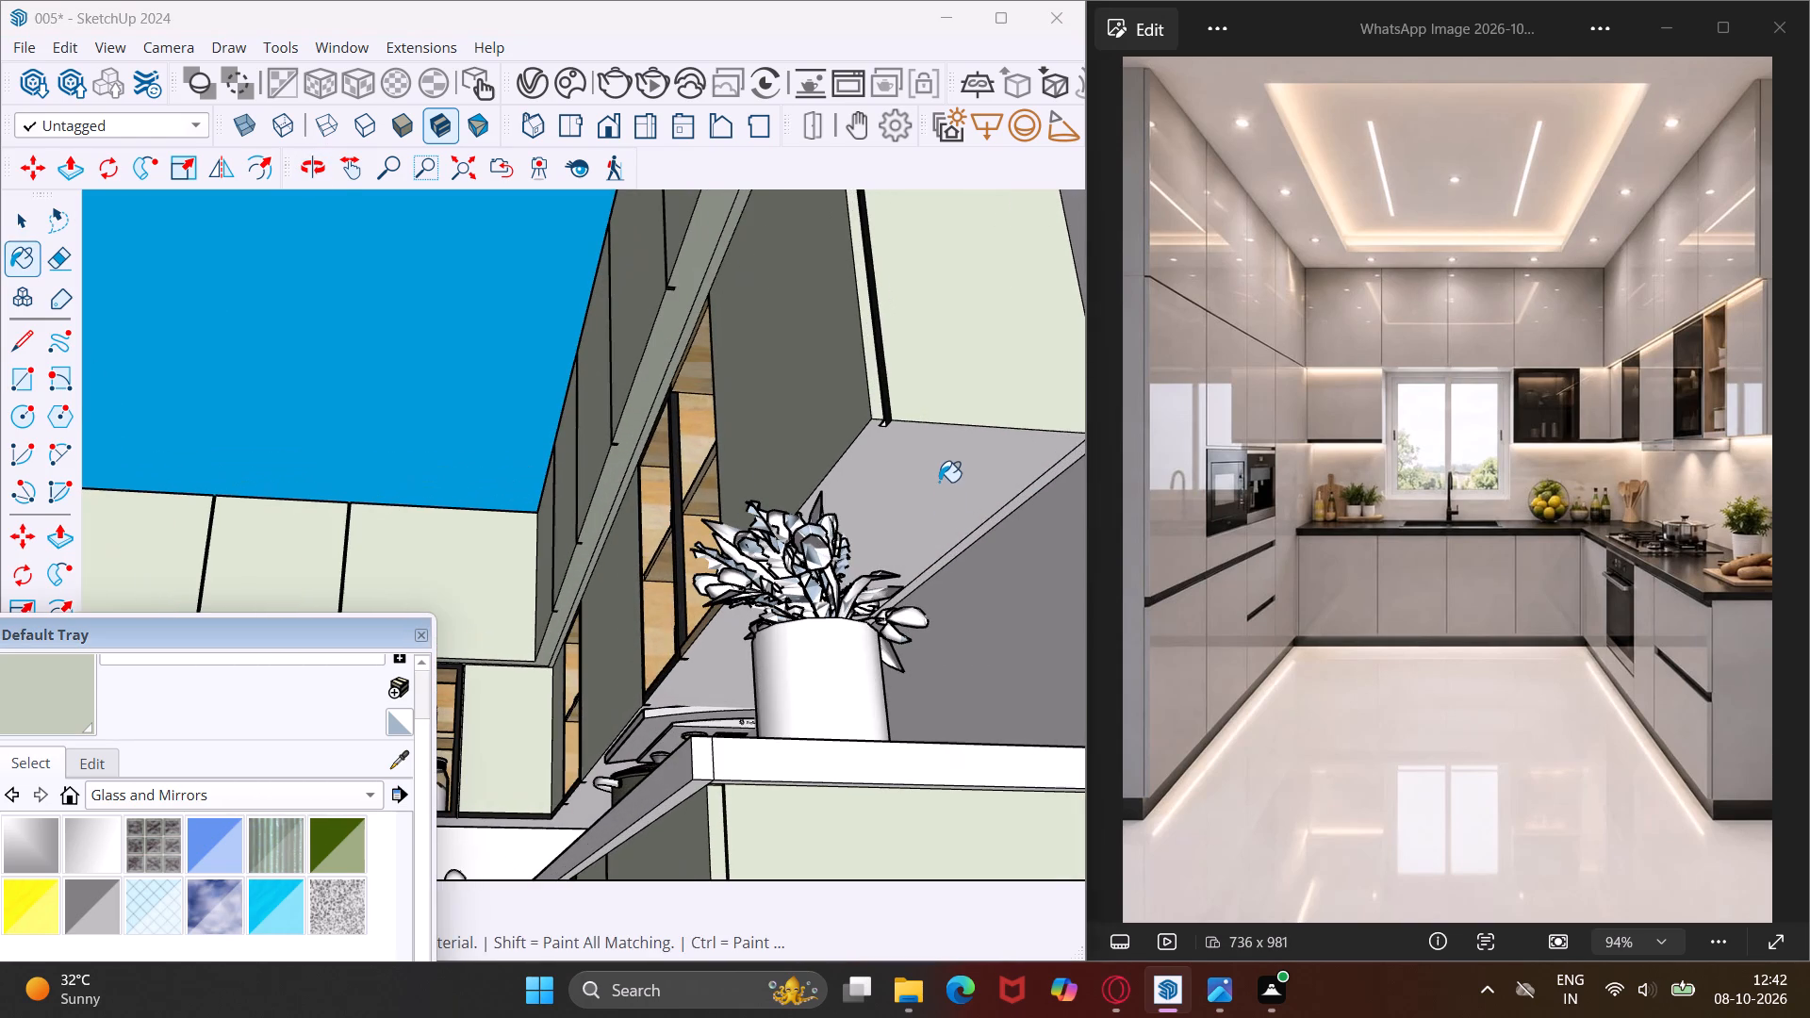
left_click(939, 479)
scroll(1012, 519, "up", 4)
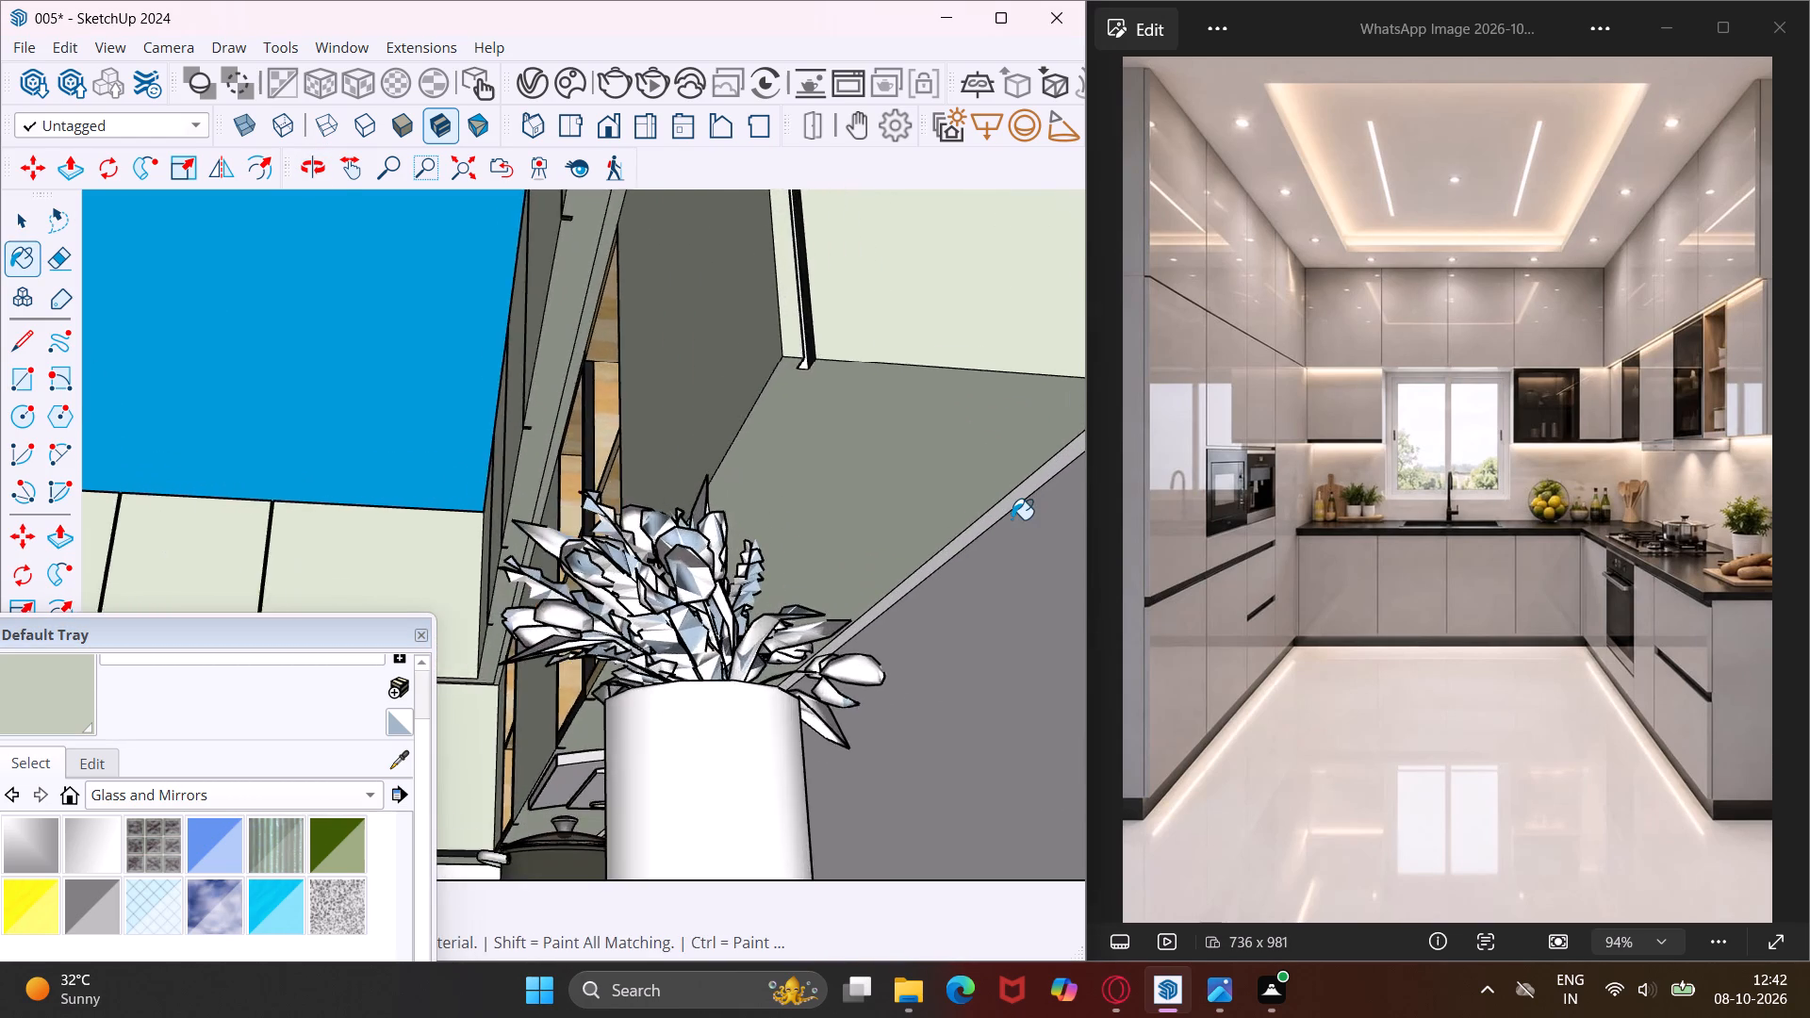
scroll(1012, 519, "up", 5)
left_click(1003, 497)
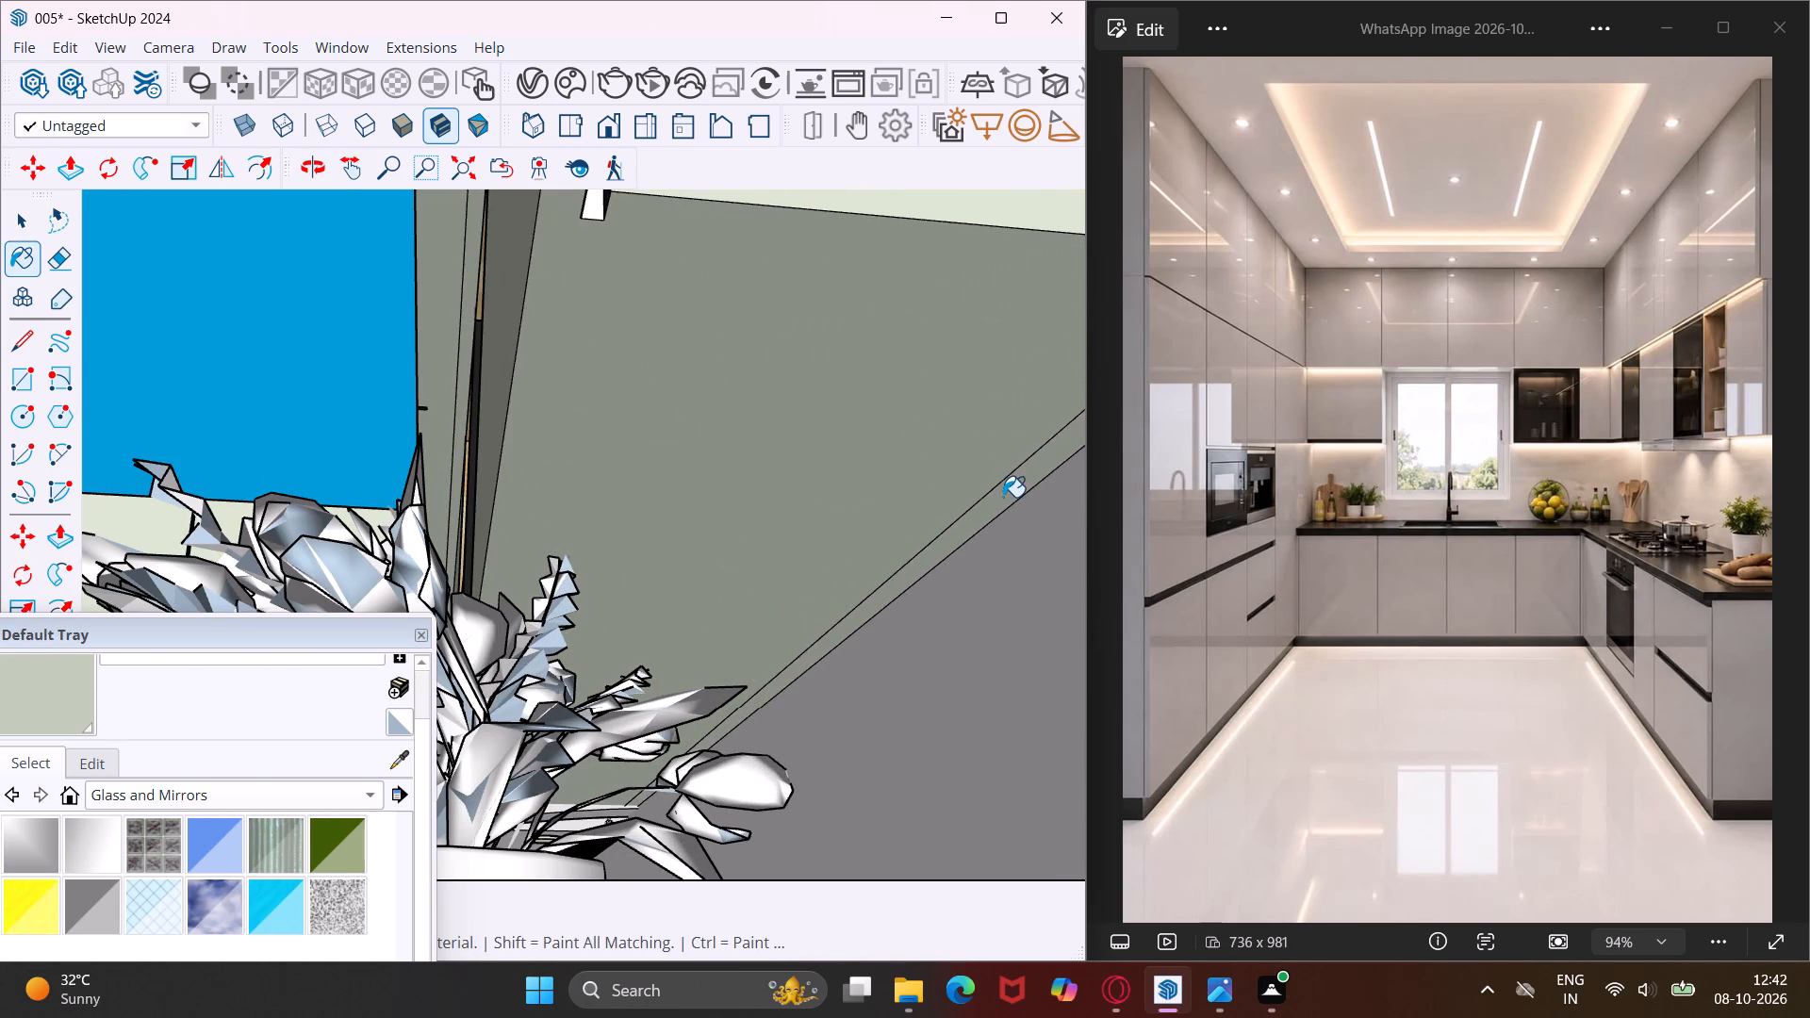
Apply the Generic material to the narrow rear strip underneath the back-wall cabinet with the open jar shelves.
scroll(1003, 497, "down", 16)
scroll(875, 553, "down", 4)
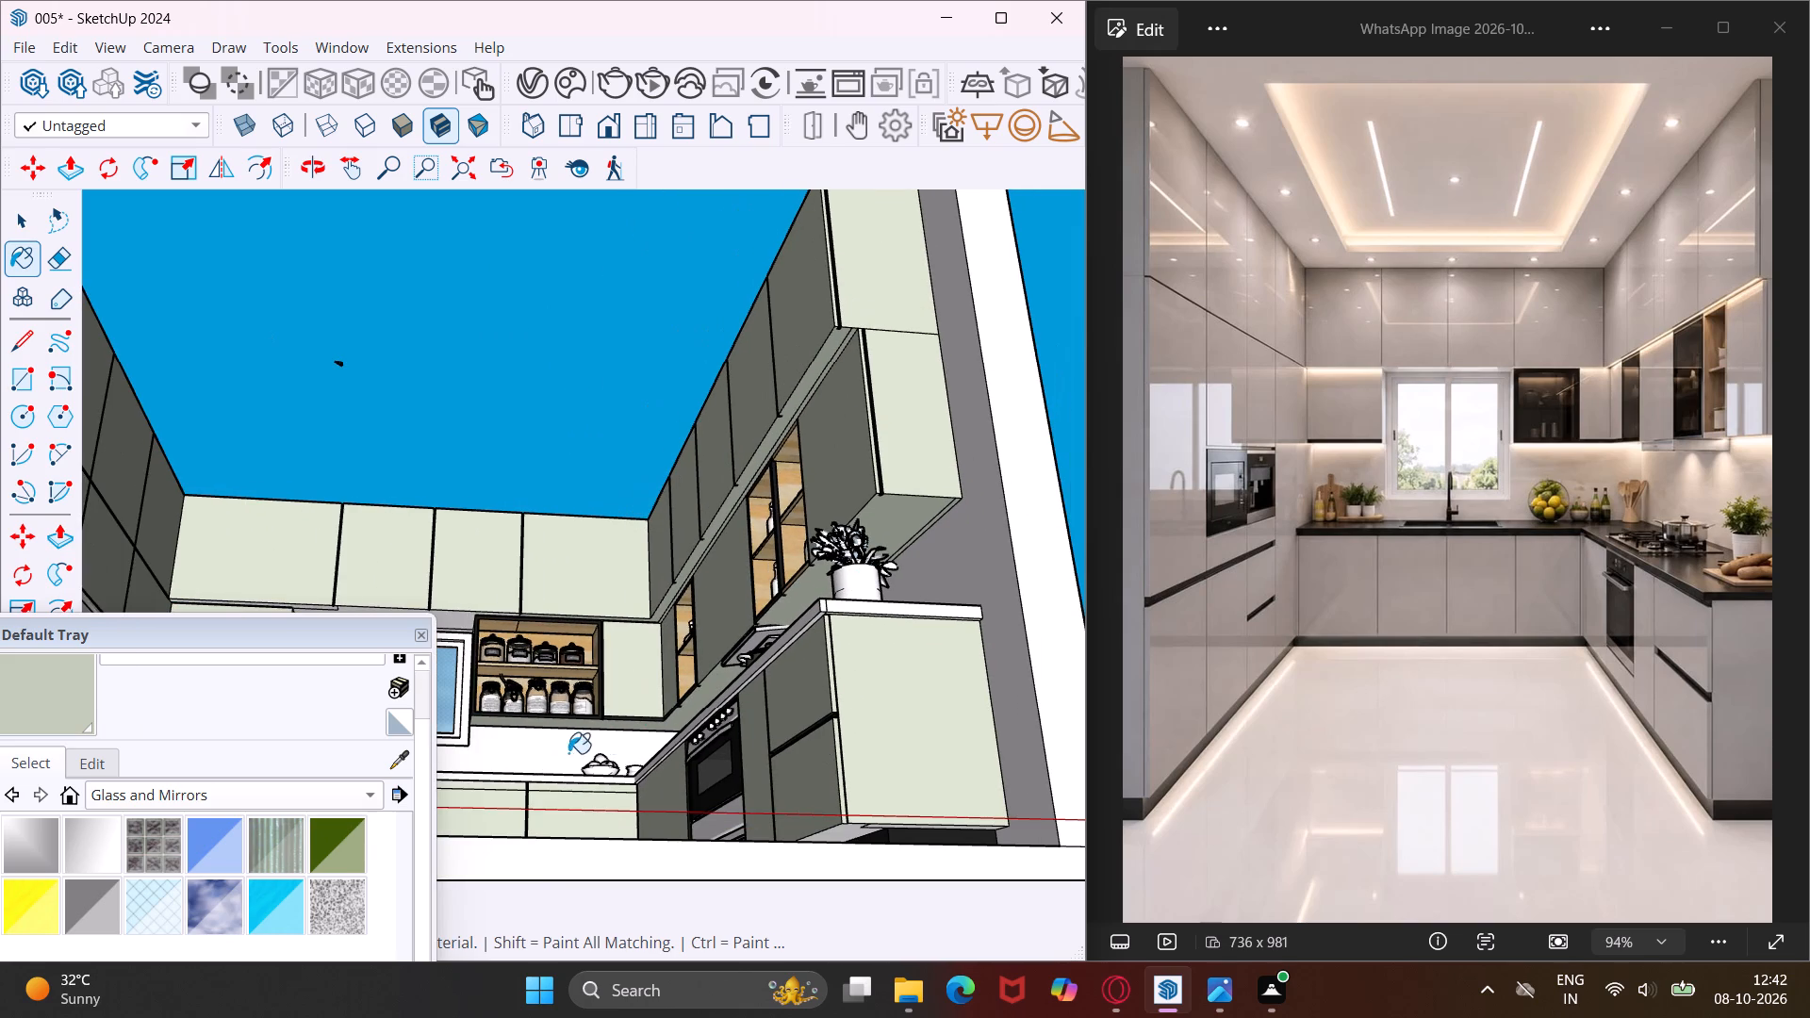
scroll(535, 736, "up", 15)
middle_click_drag(535, 735, 634, 584)
scroll(594, 722, "up", 4)
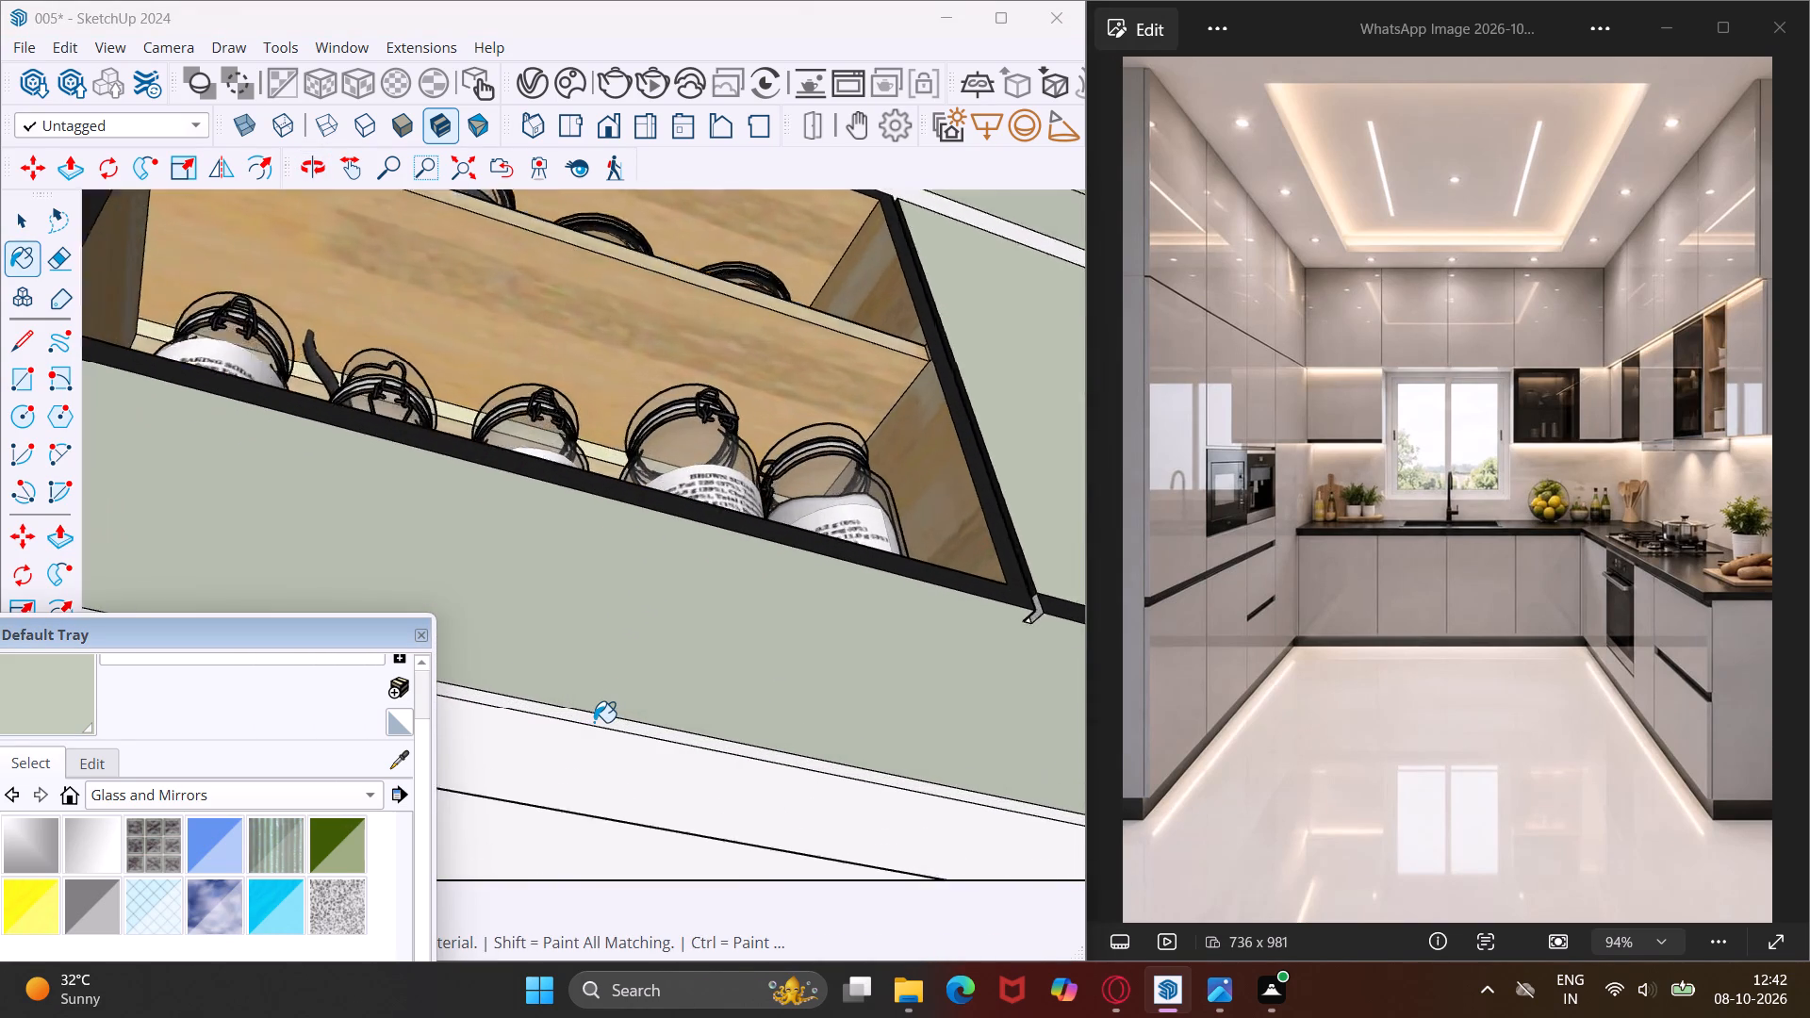
scroll(594, 722, "up", 2)
left_click(594, 722)
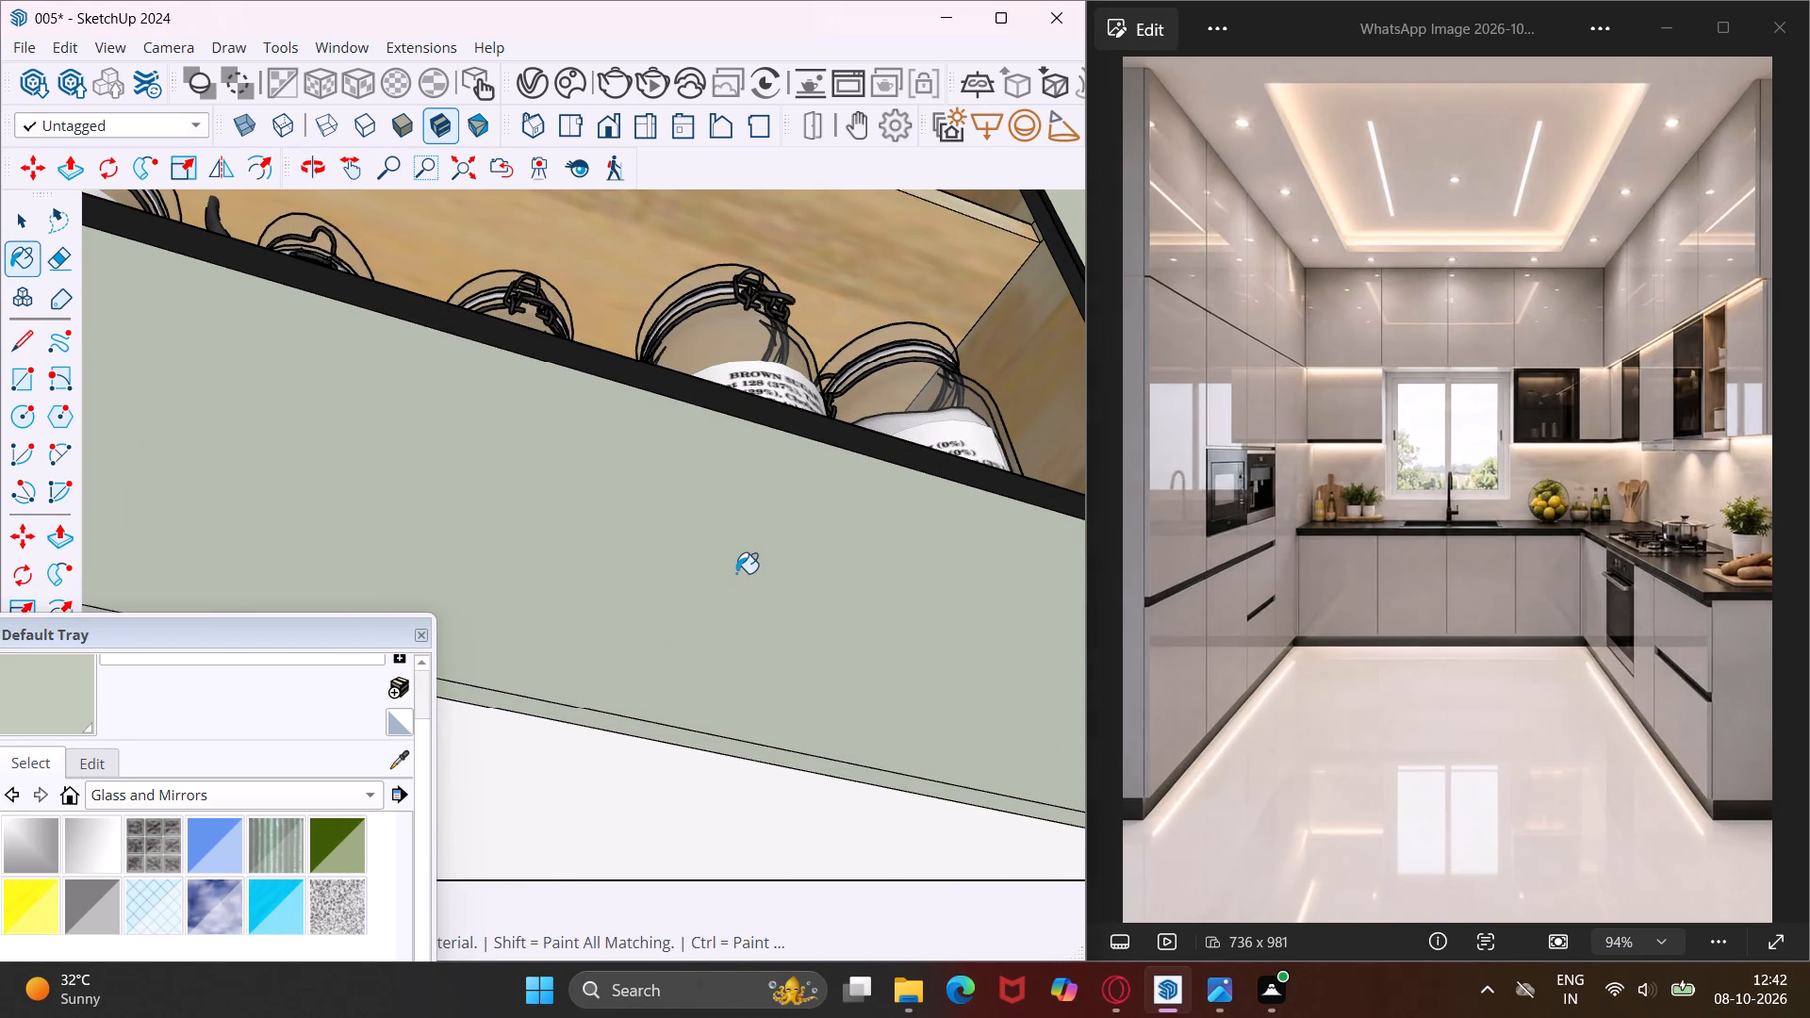
Paint the underside and narrow rear strip of the wall cabinet between the window and the tall cabinets with the Generic material.
middle_click_drag(736, 573, 699, 728)
scroll(677, 727, "down", 15)
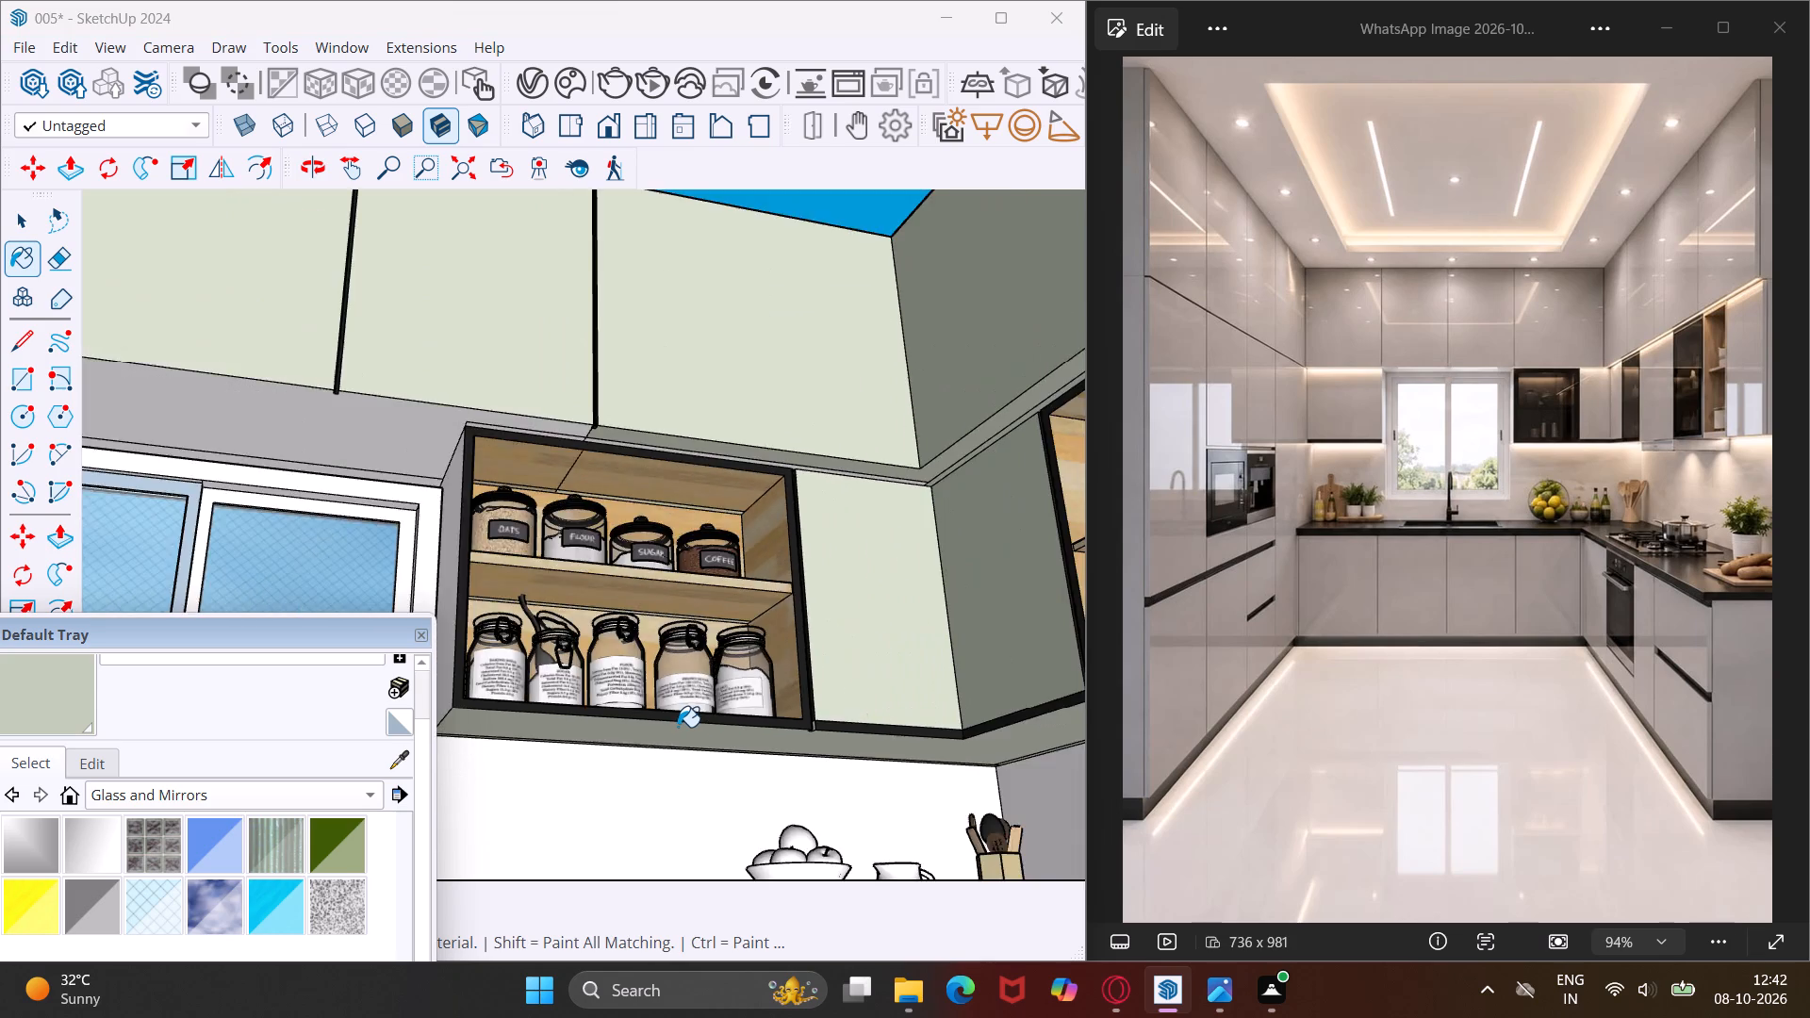
scroll(678, 727, "down", 15)
middle_click_drag(658, 790, 647, 808)
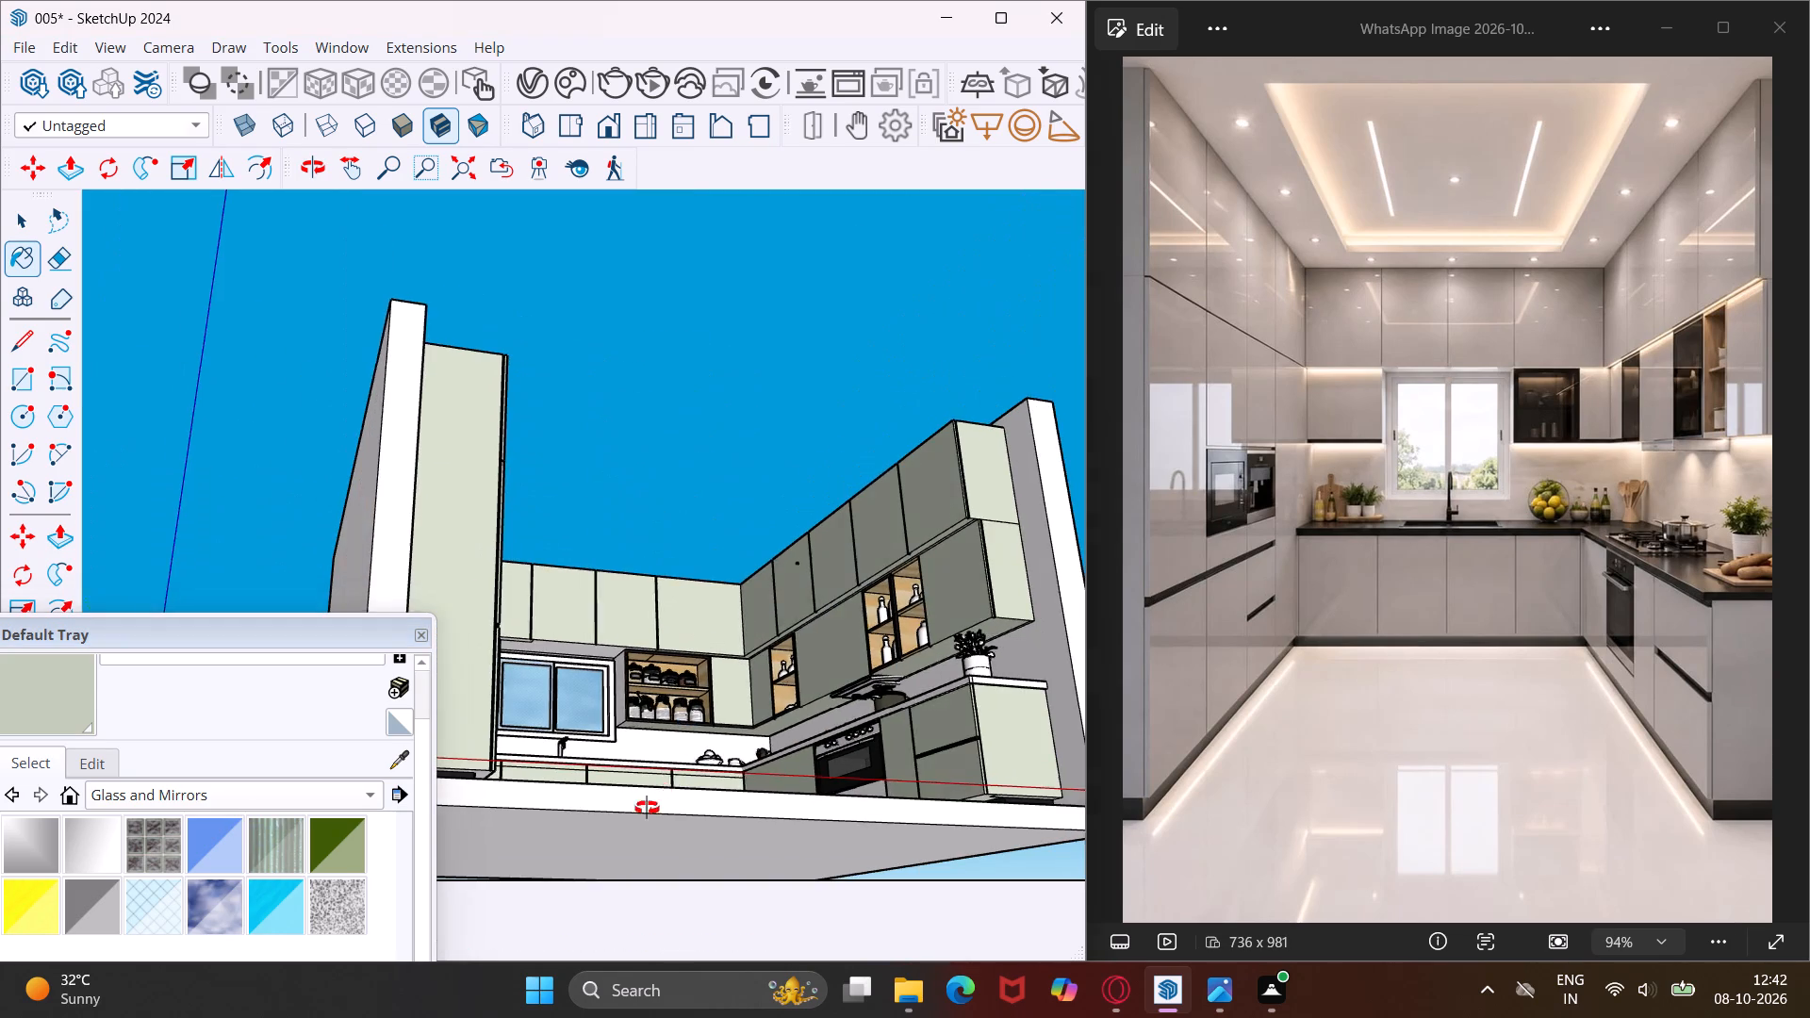
middle_click_drag(647, 808, 539, 910)
scroll(500, 684, "up", 10)
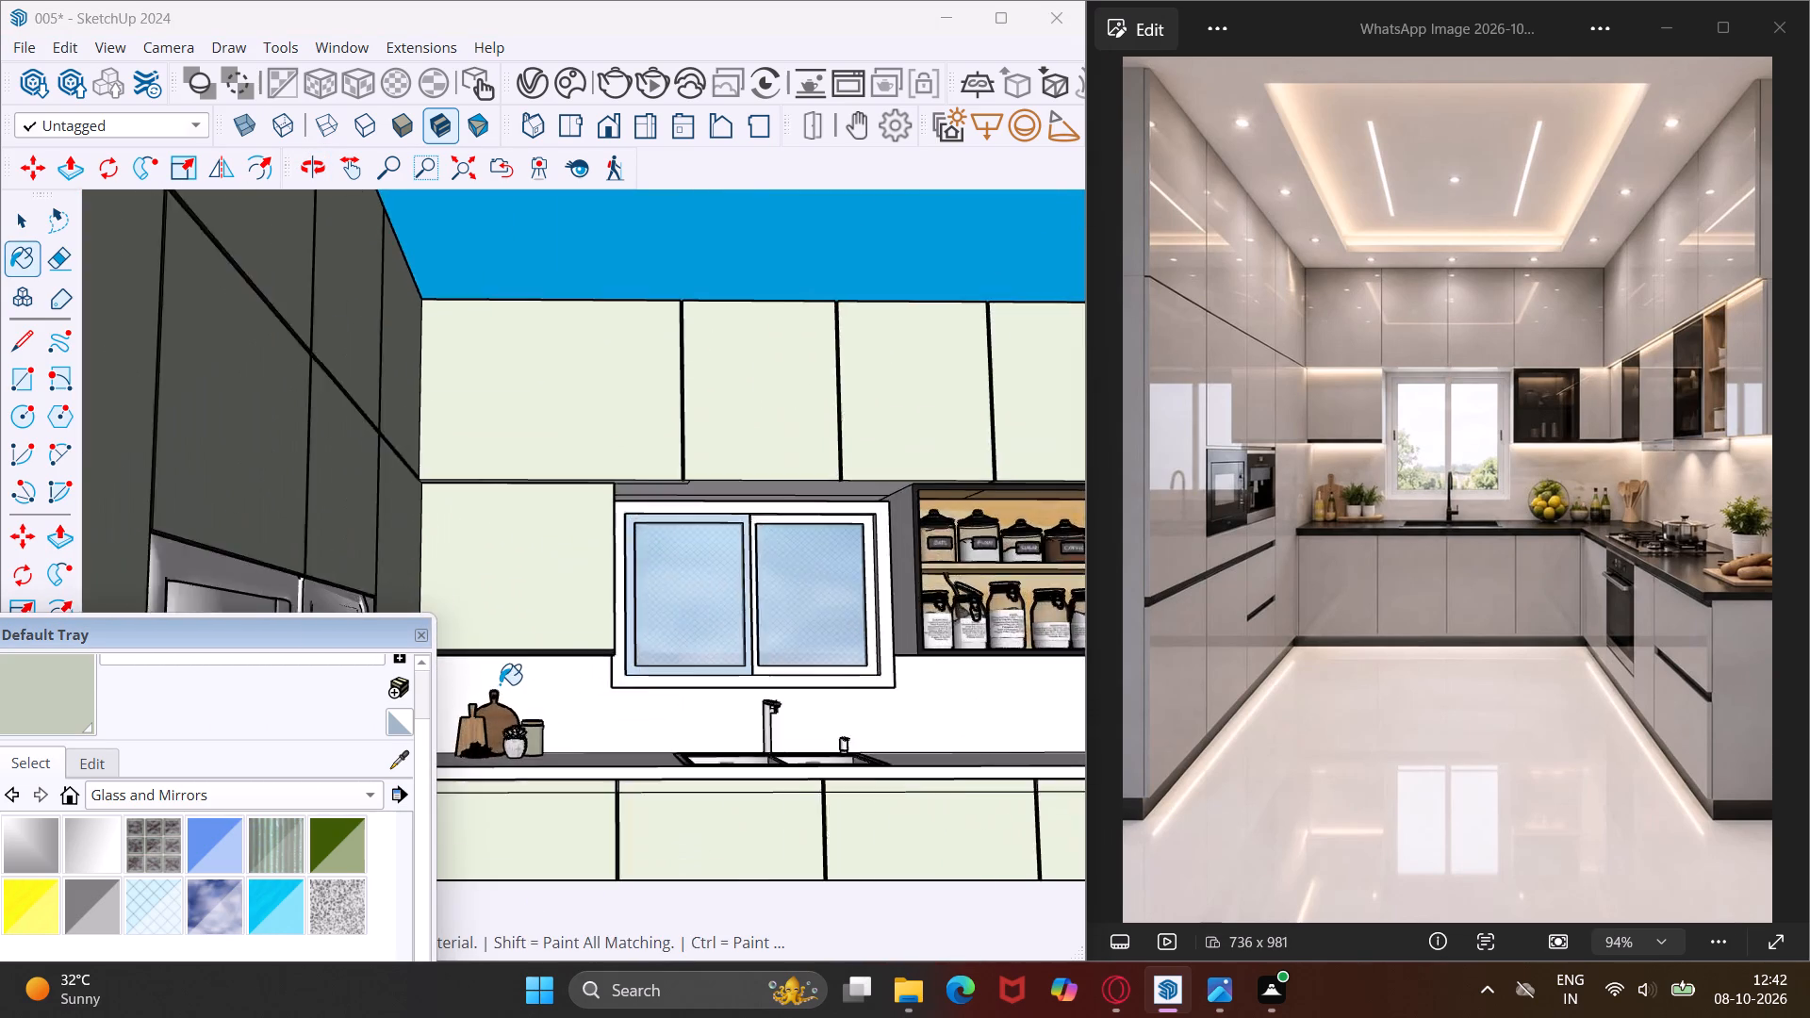
scroll(500, 684, "up", 6)
middle_click_drag(536, 620, 565, 501)
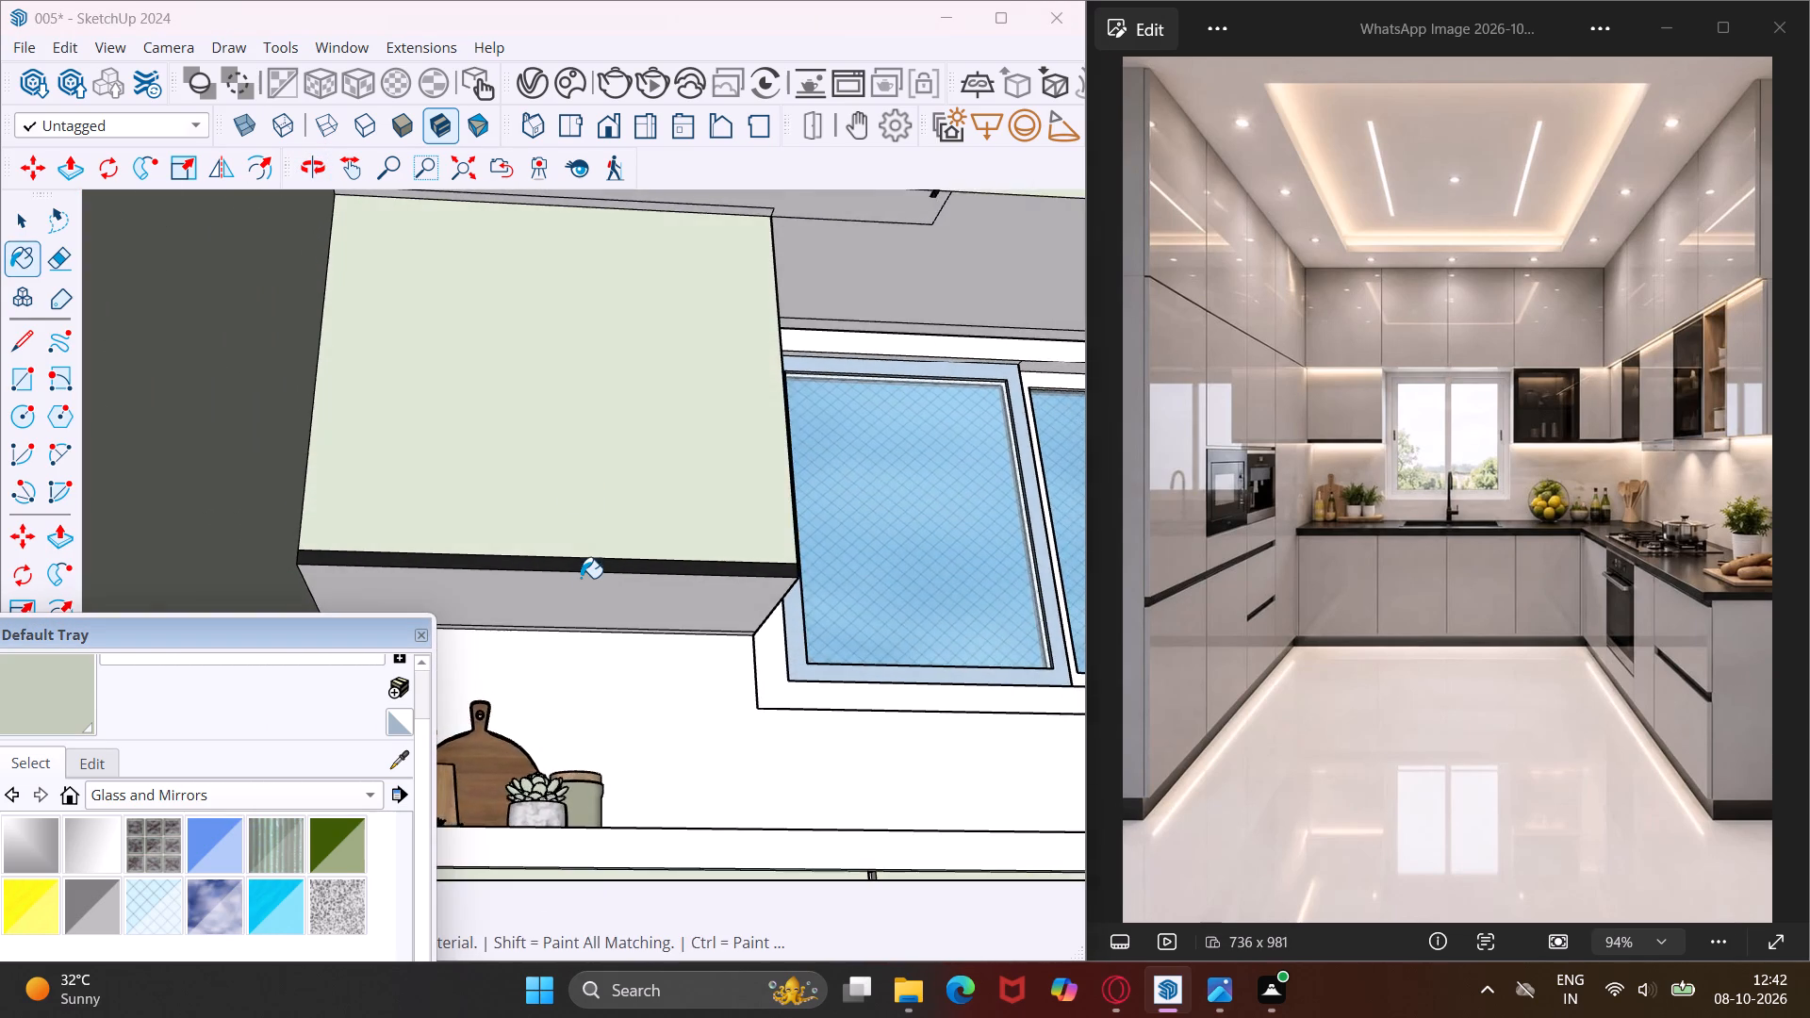
scroll(581, 587, "up", 8)
left_click(579, 587)
scroll(696, 676, "up", 3)
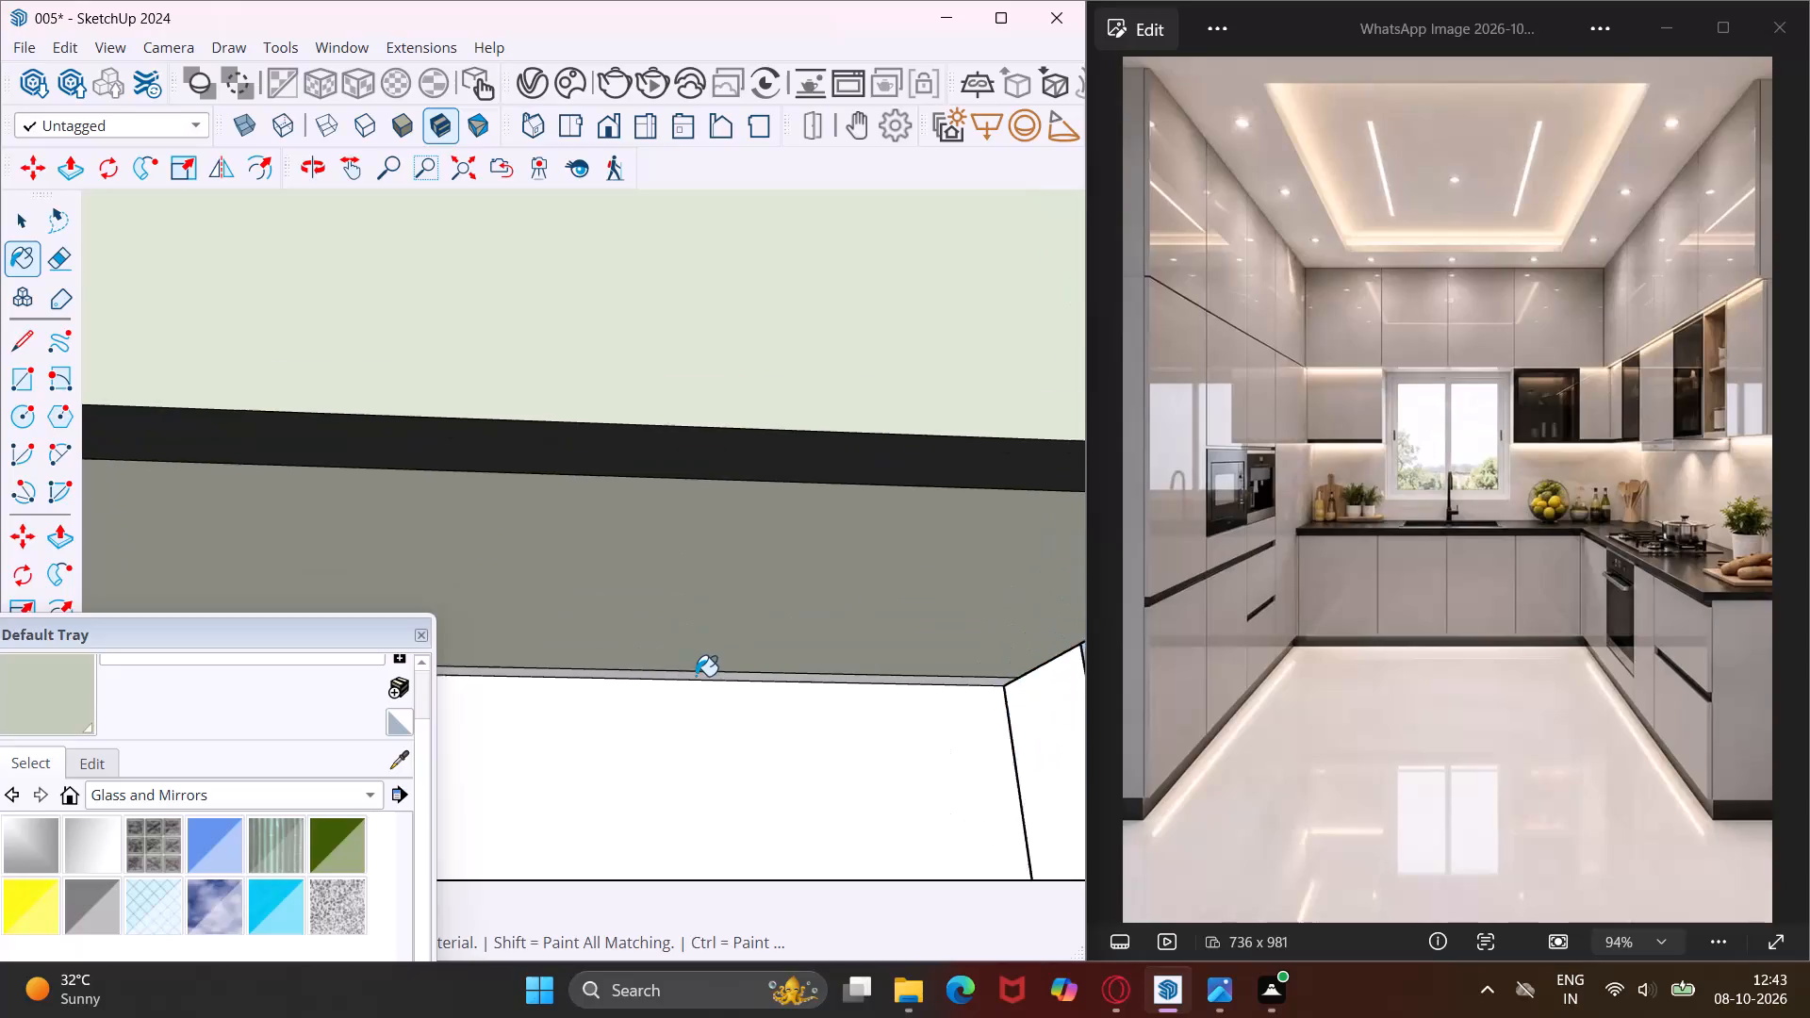
scroll(696, 676, "up", 4)
left_click(696, 676)
Apply the Generic material to the window-facing side of the wall cabinet nearest the tall cabinets.
middle_click_drag(863, 532, 792, 667)
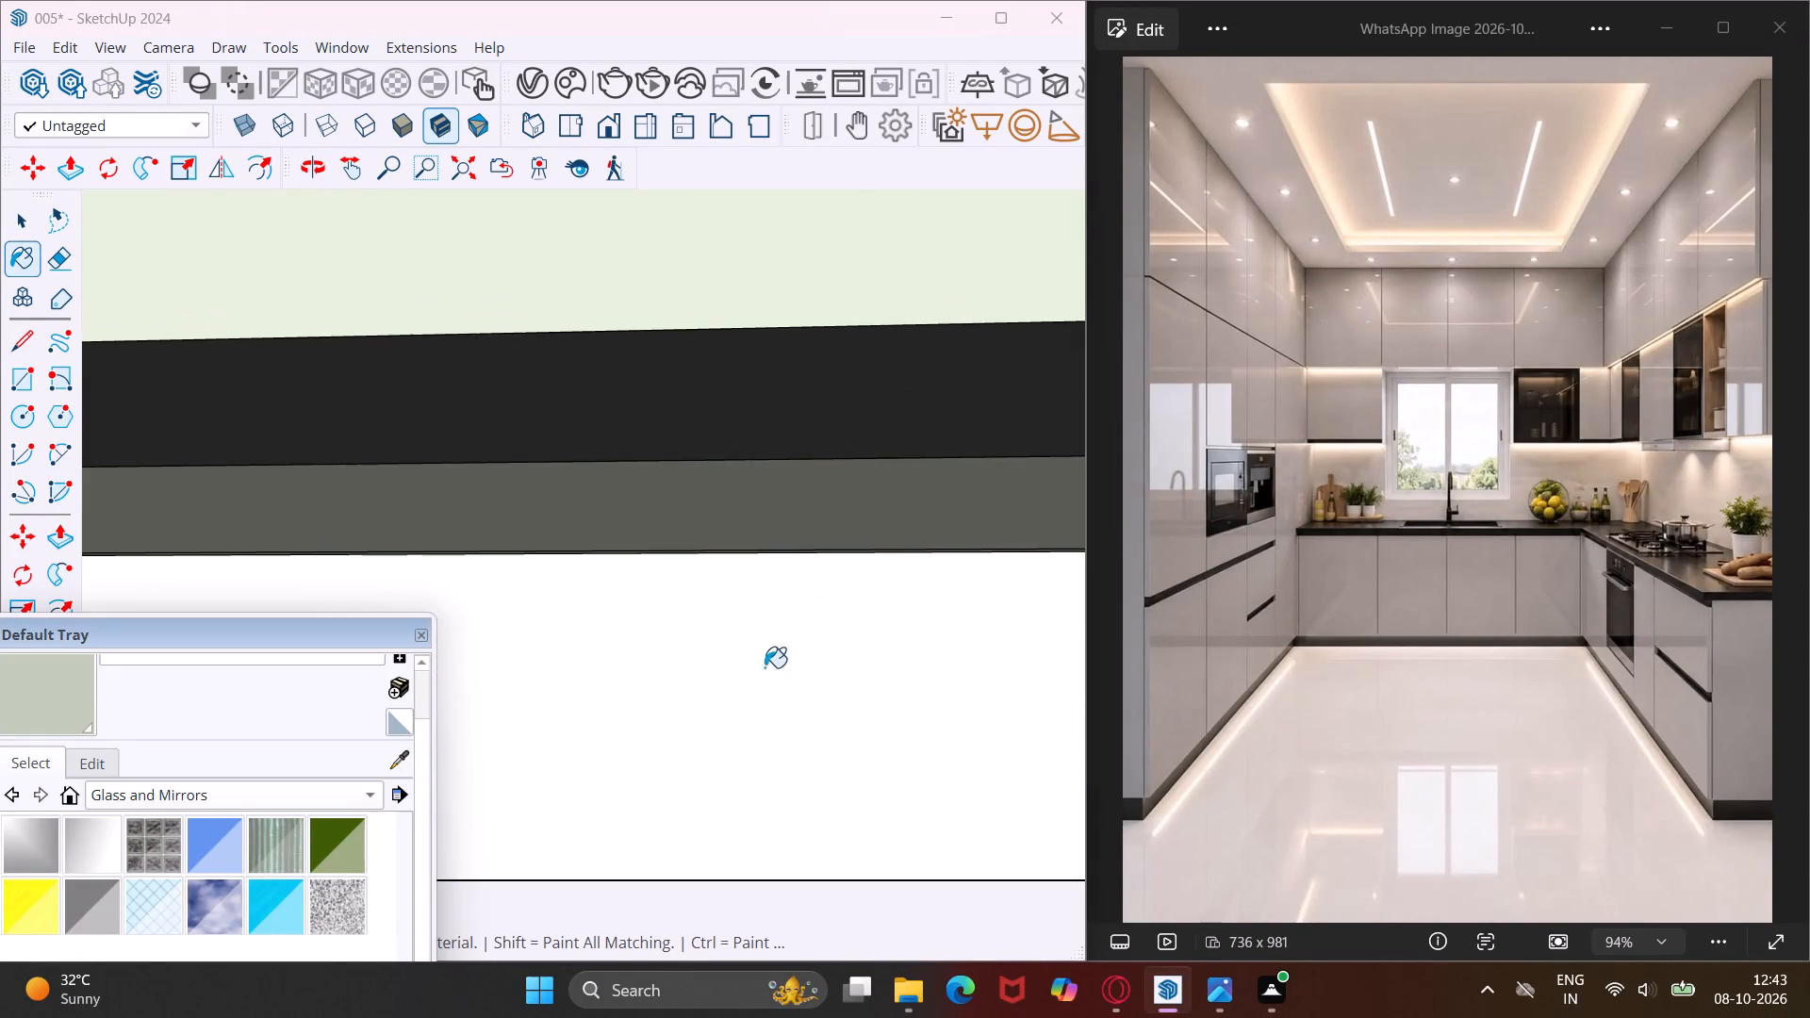
scroll(718, 665, "down", 20)
scroll(718, 665, "down", 6)
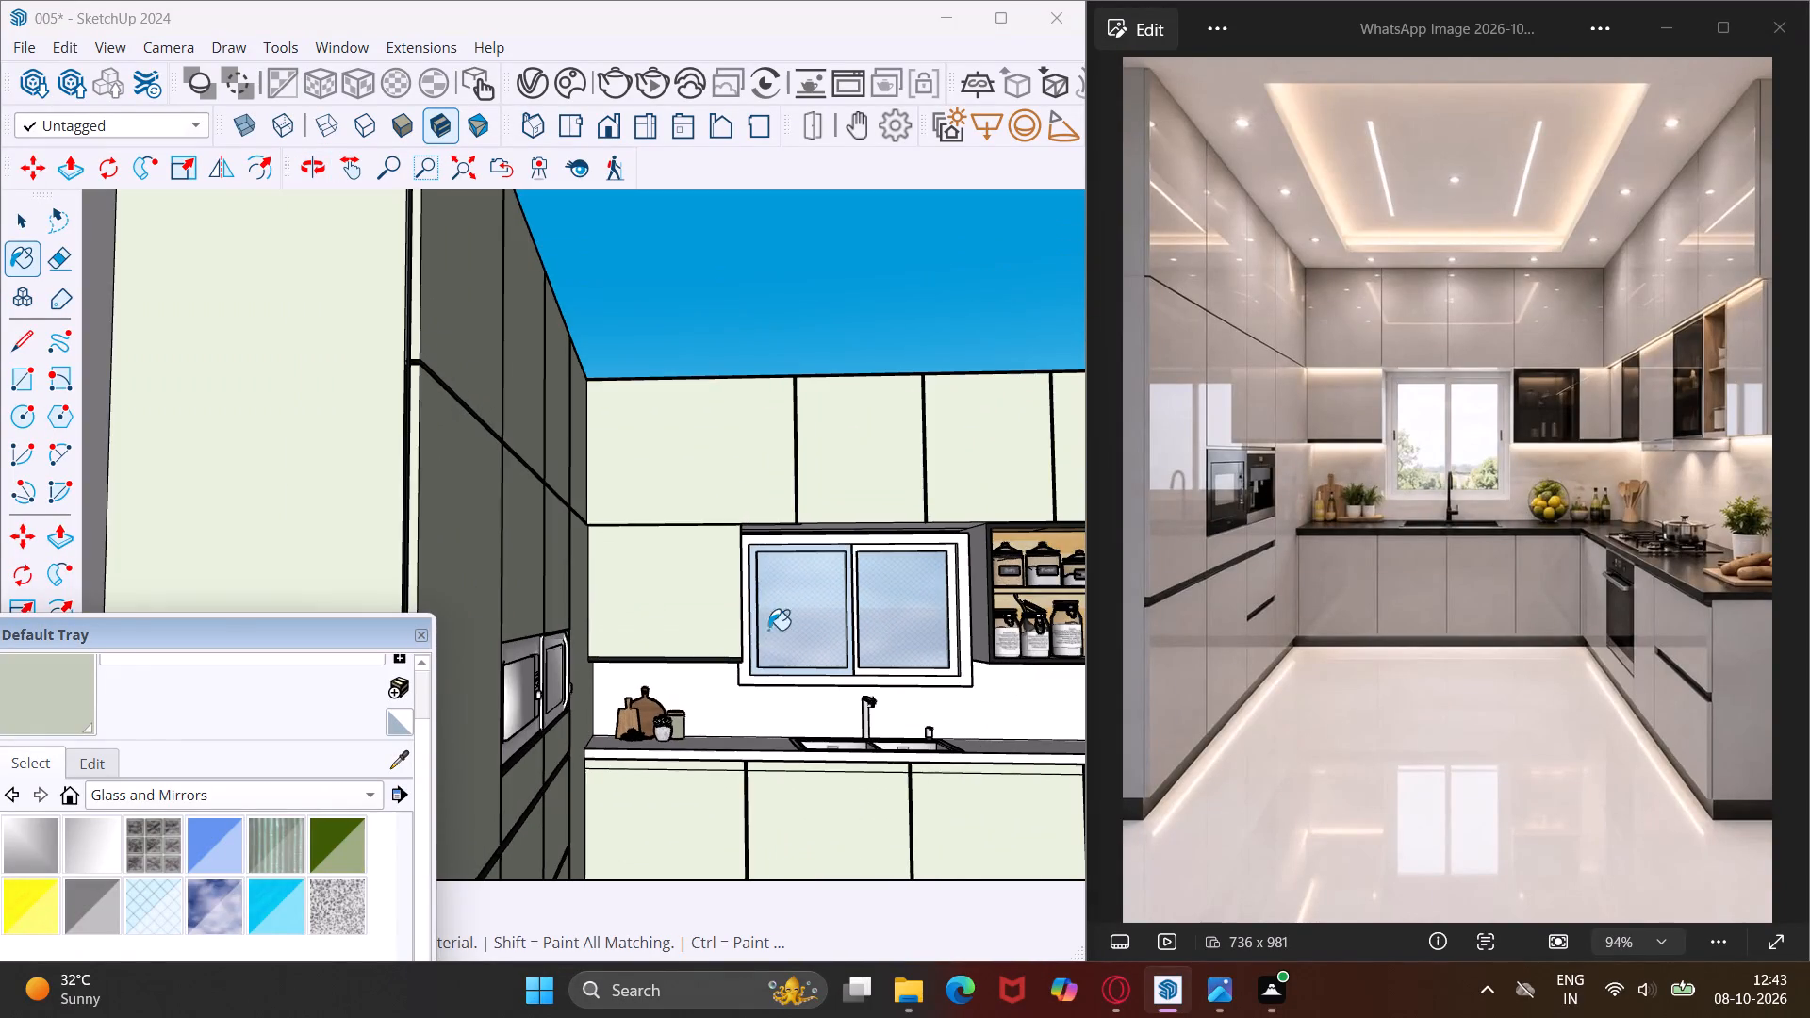
middle_click_drag(795, 598, 600, 650)
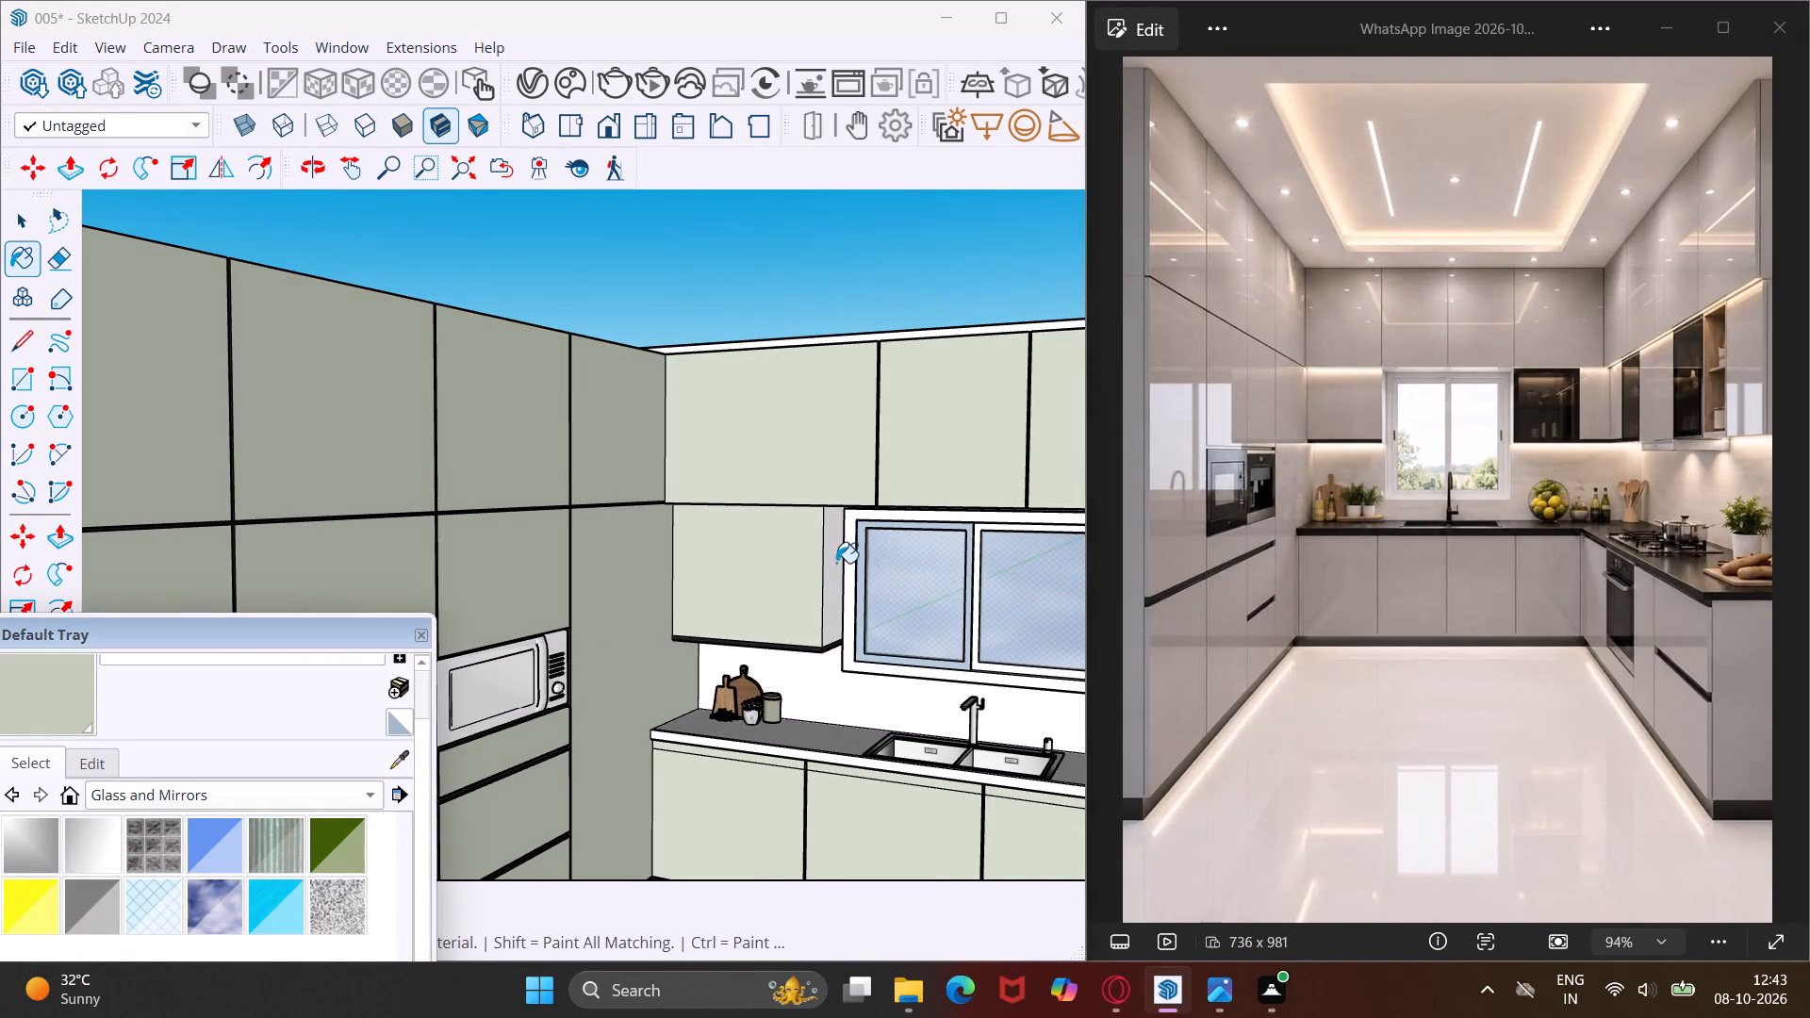
scroll(836, 563, "up", 7)
left_click(828, 563)
Paint the window-facing side of the open jar-shelf cabinet with the Generic material.
scroll(781, 562, "down", 6)
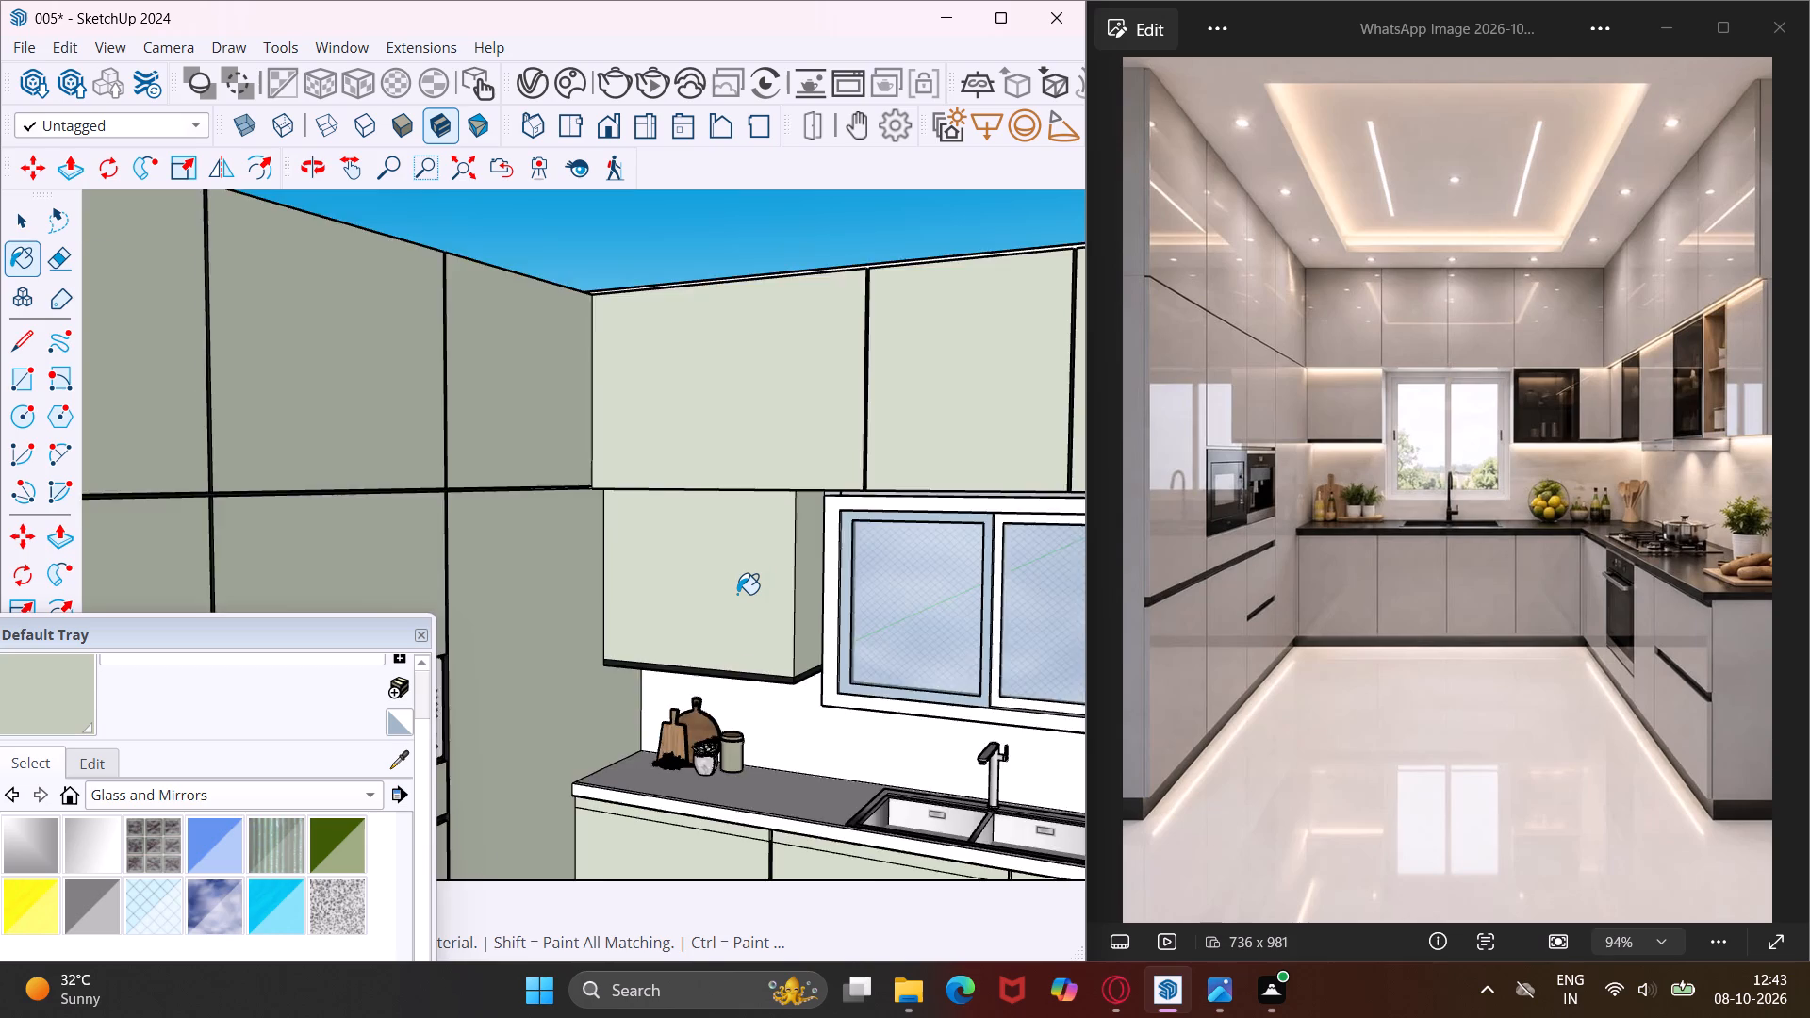
scroll(737, 594, "down", 9)
middle_click_drag(878, 616, 1108, 548)
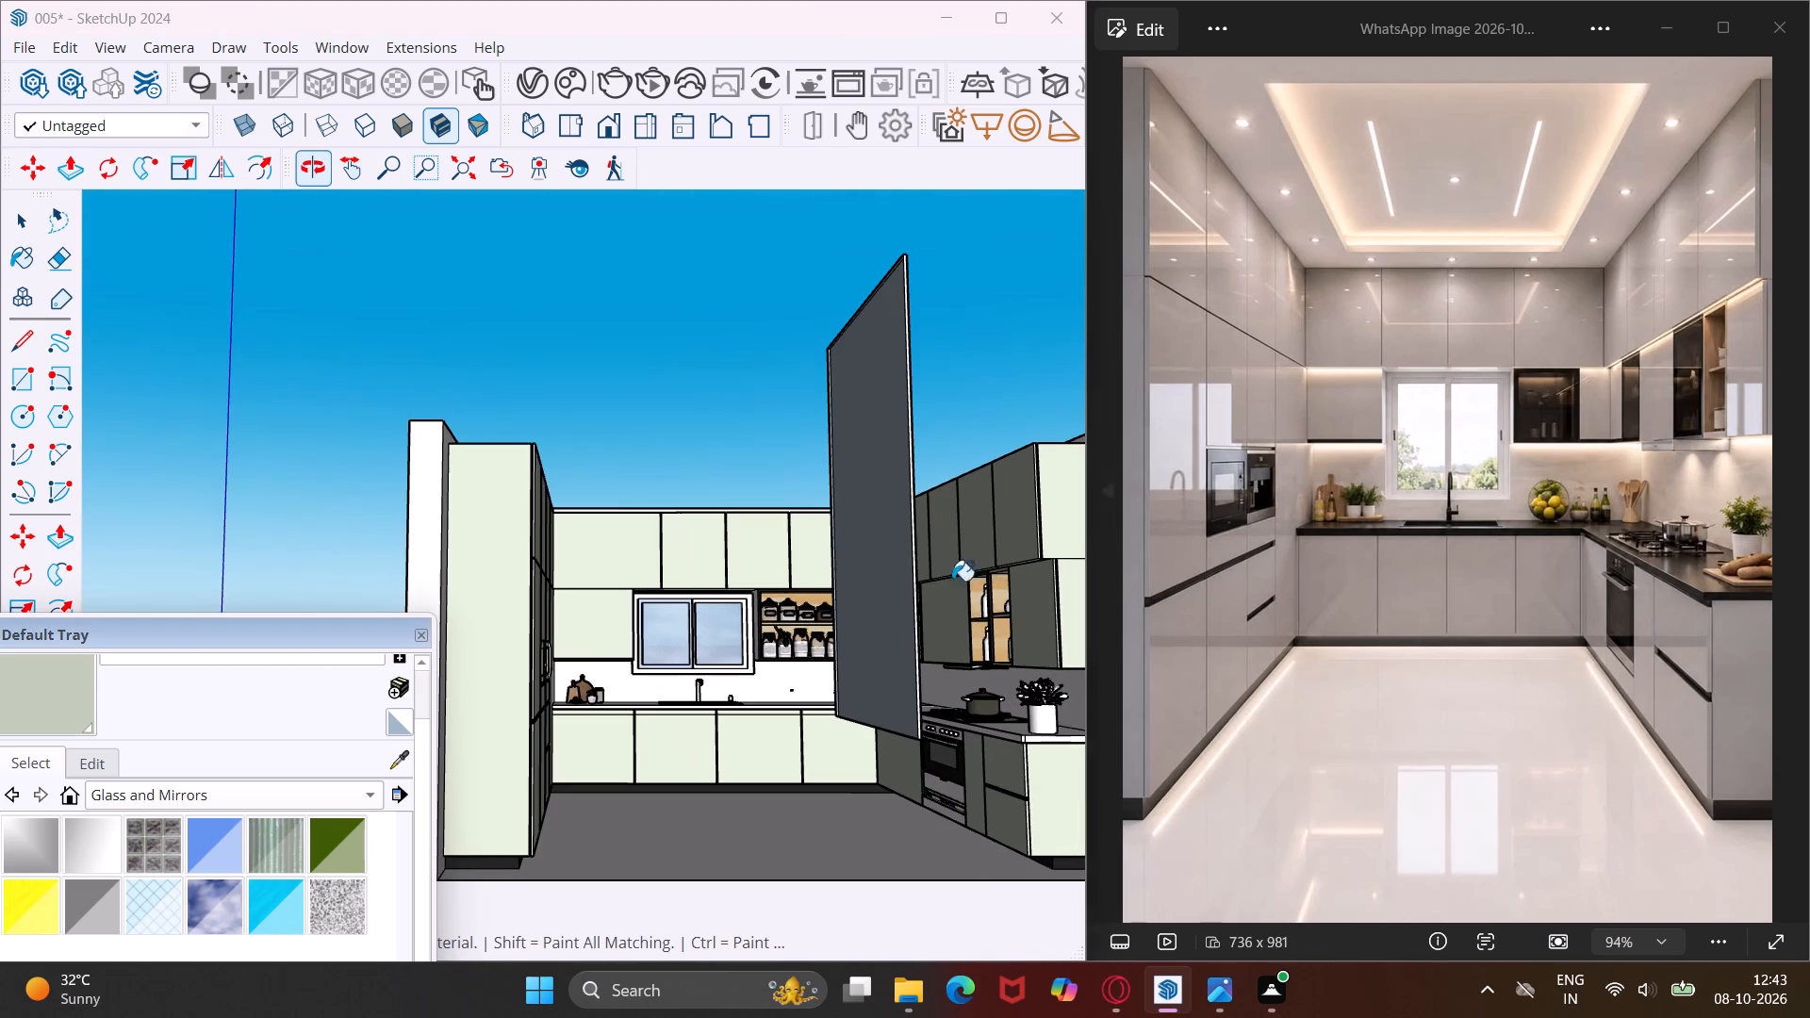
scroll(778, 630, "up", 11)
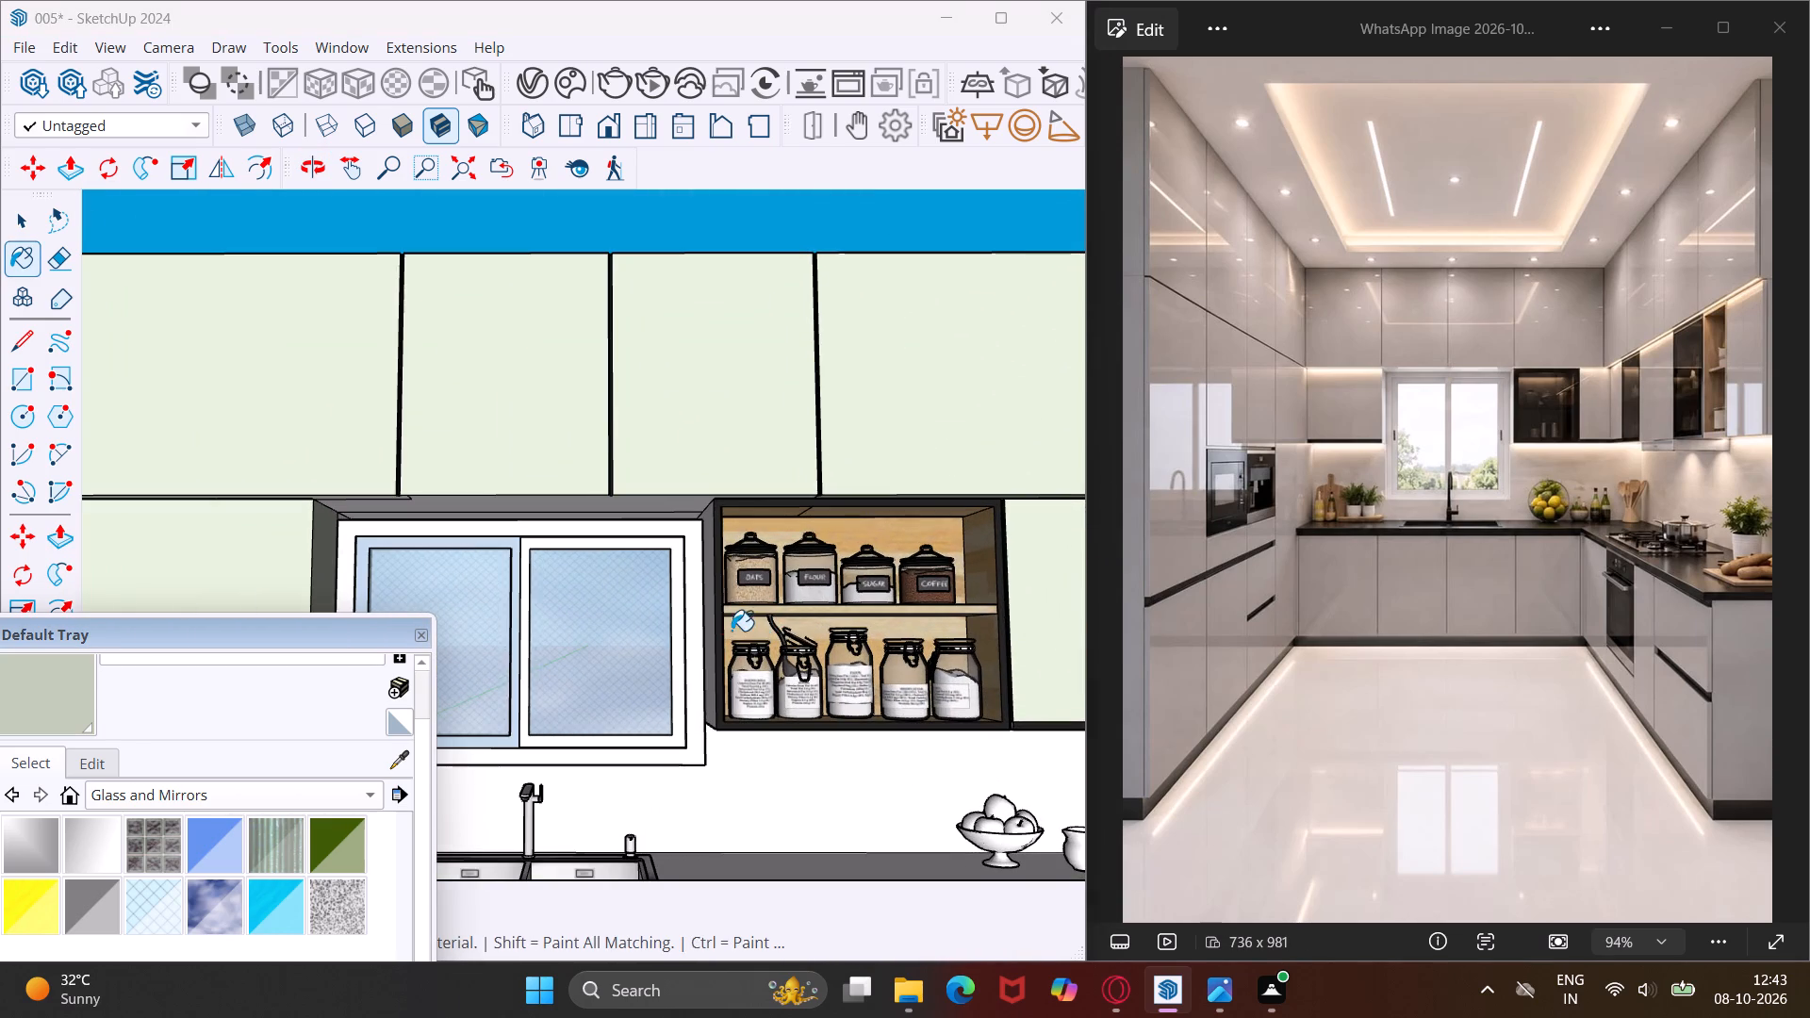
middle_click_drag(732, 631, 940, 596)
scroll(684, 608, "up", 4)
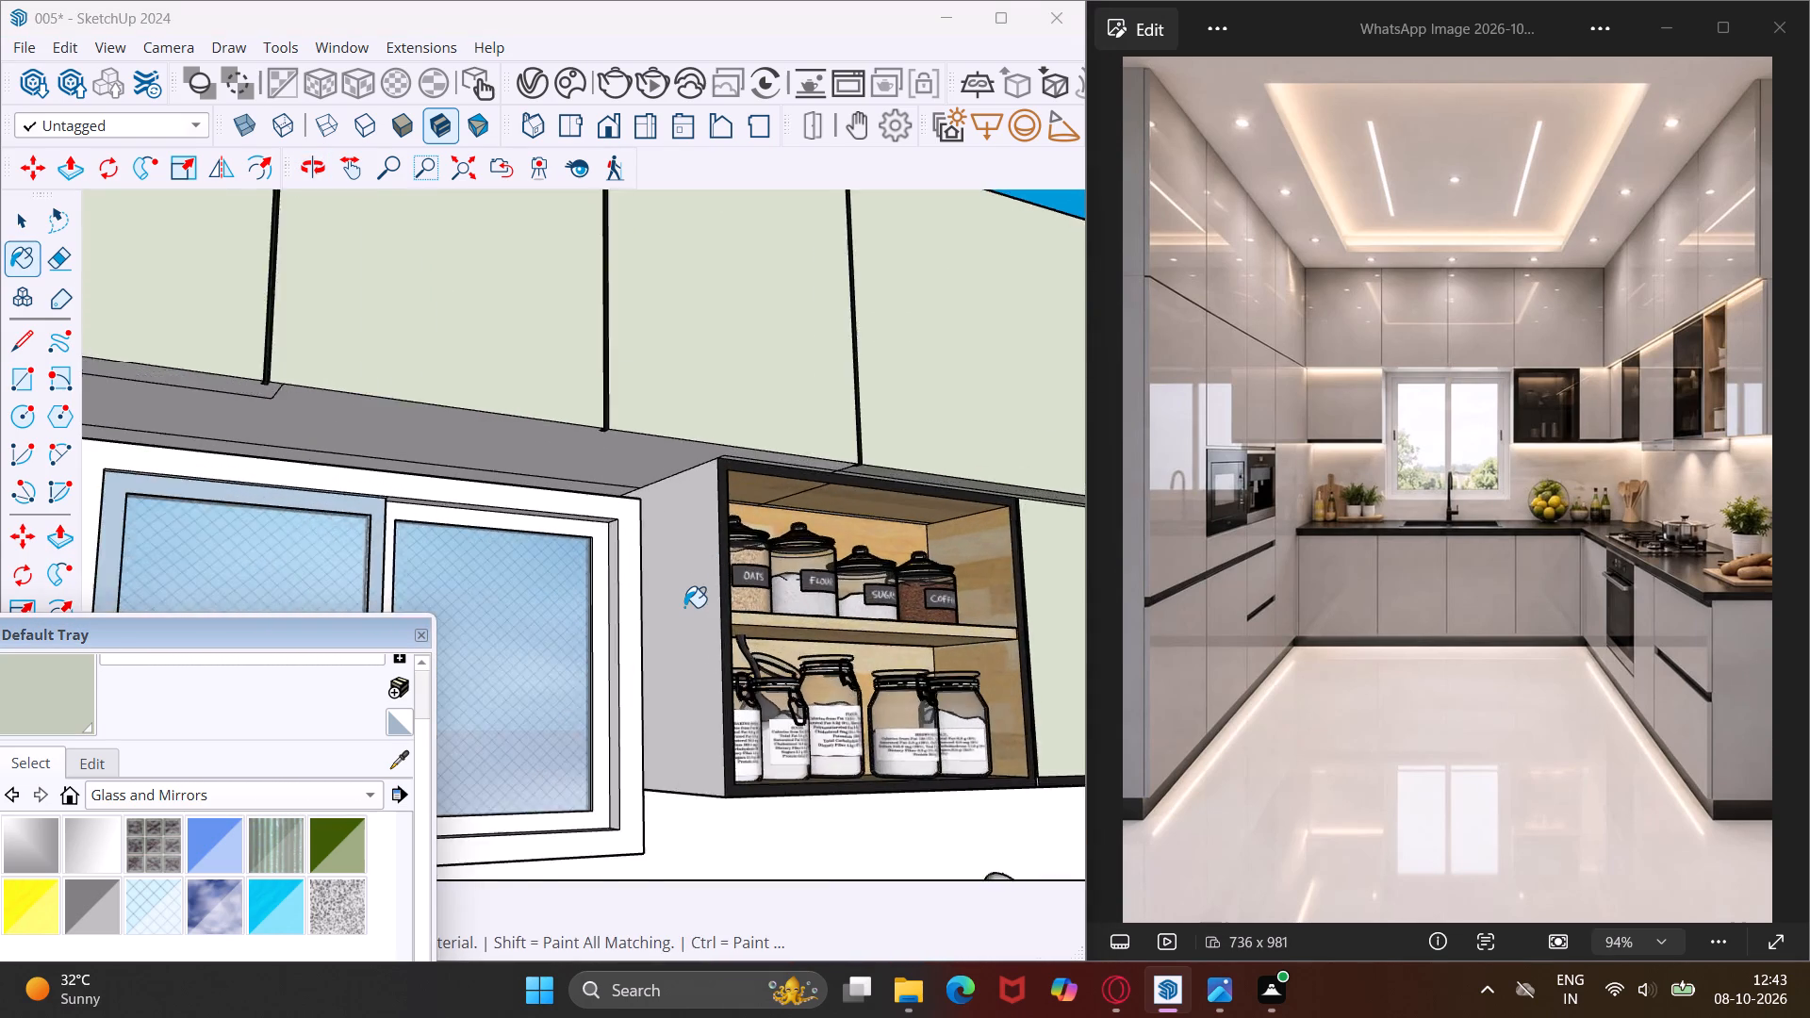
scroll(684, 607, "up", 4)
left_click(684, 607)
Scale the kitchen window upward so its top edge meets the underside of the back-wall cabinets.
middle_click_drag(684, 607, 774, 610)
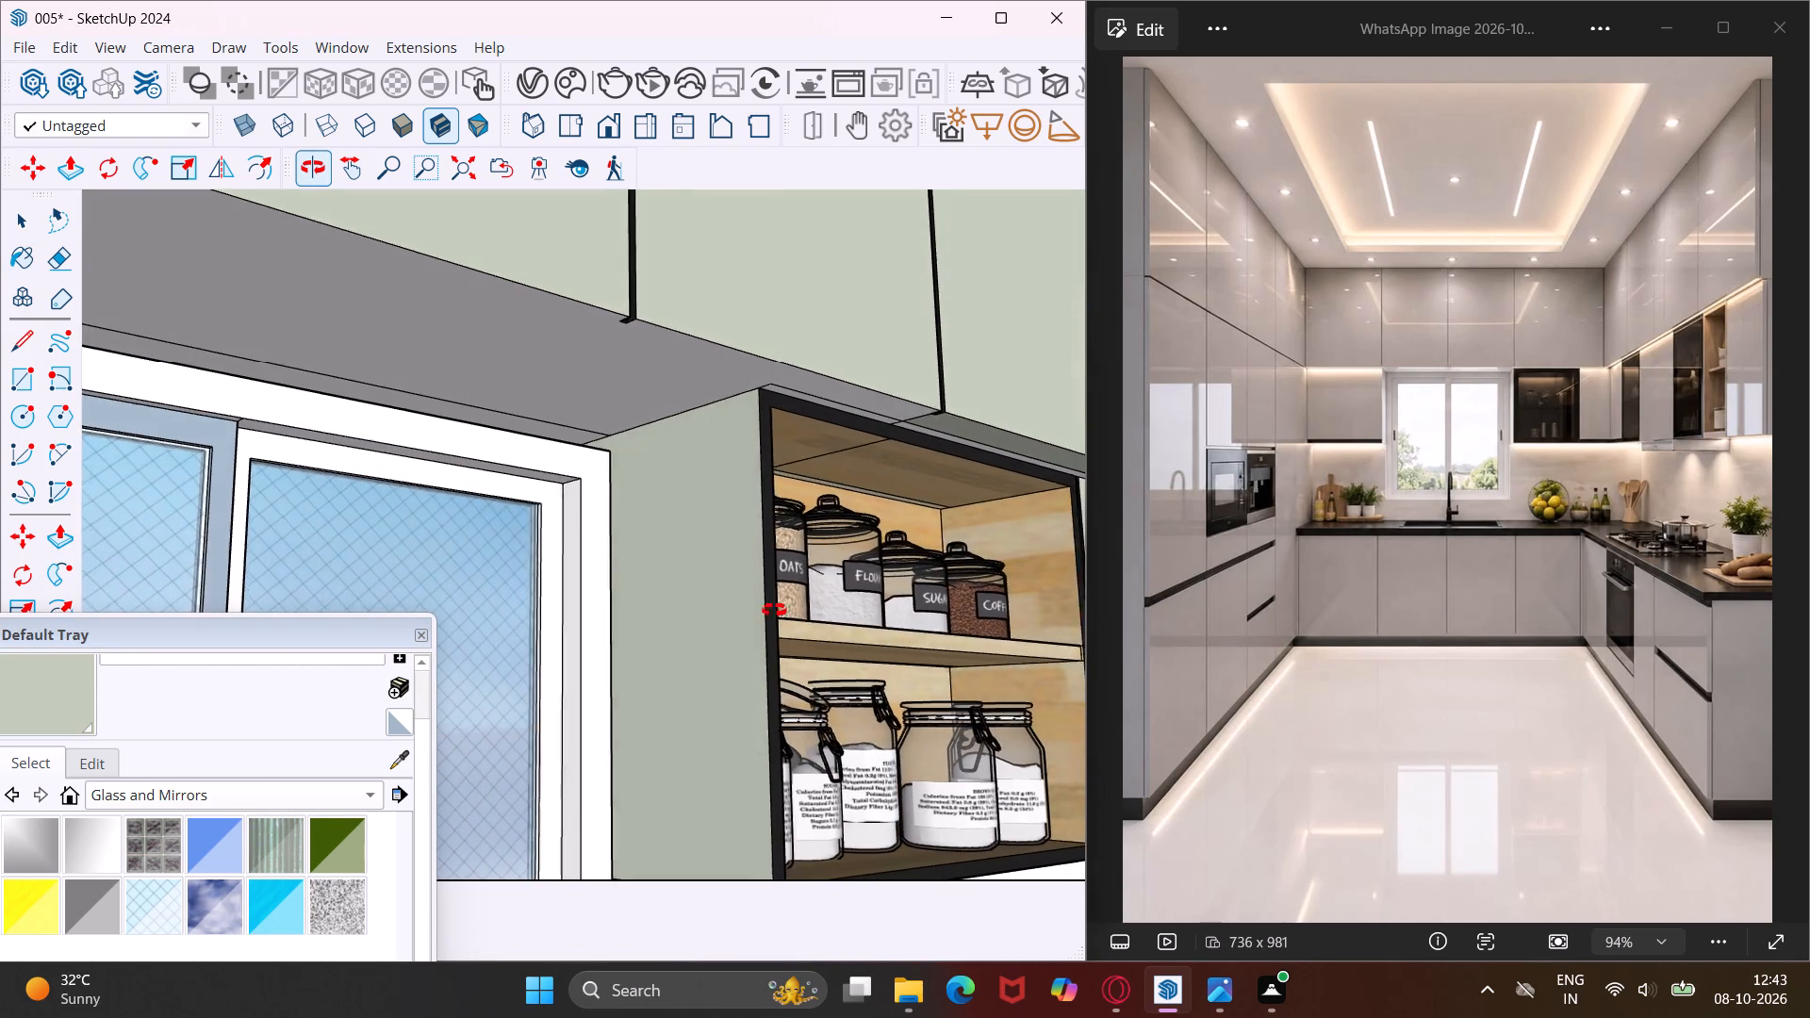
middle_click_drag(774, 610, 937, 705)
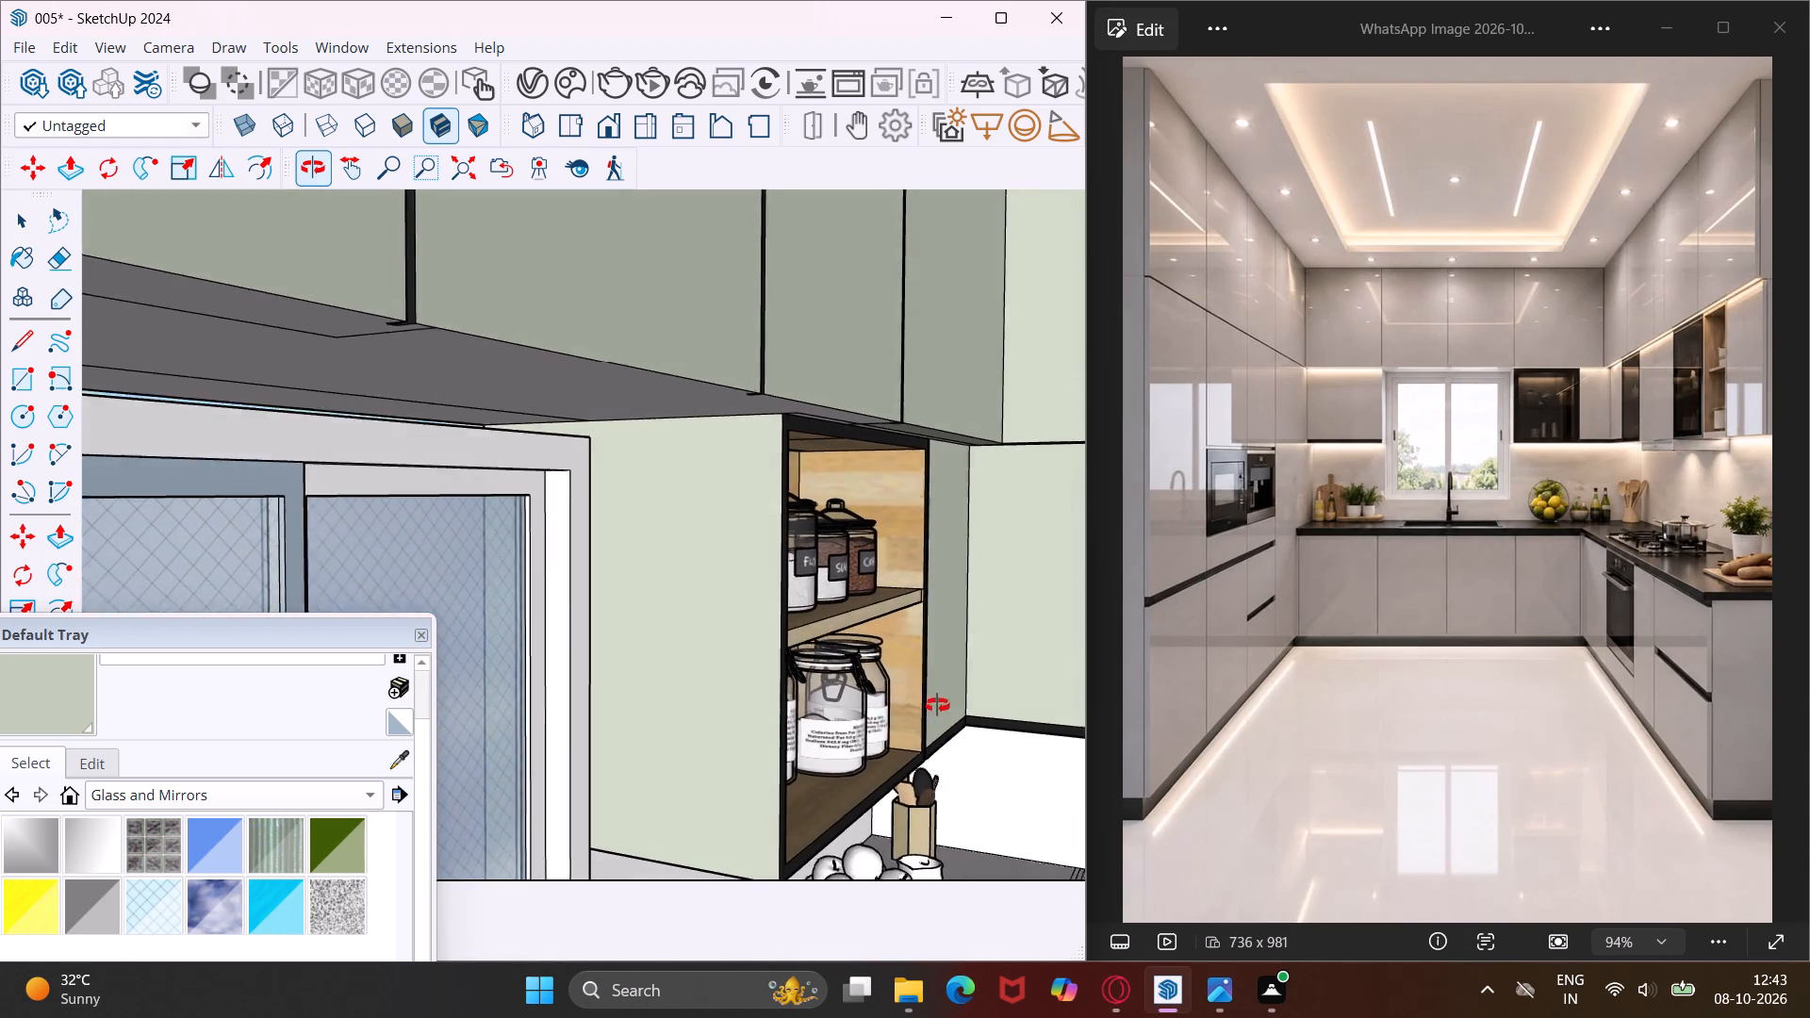
middle_click_drag(937, 705, 955, 710)
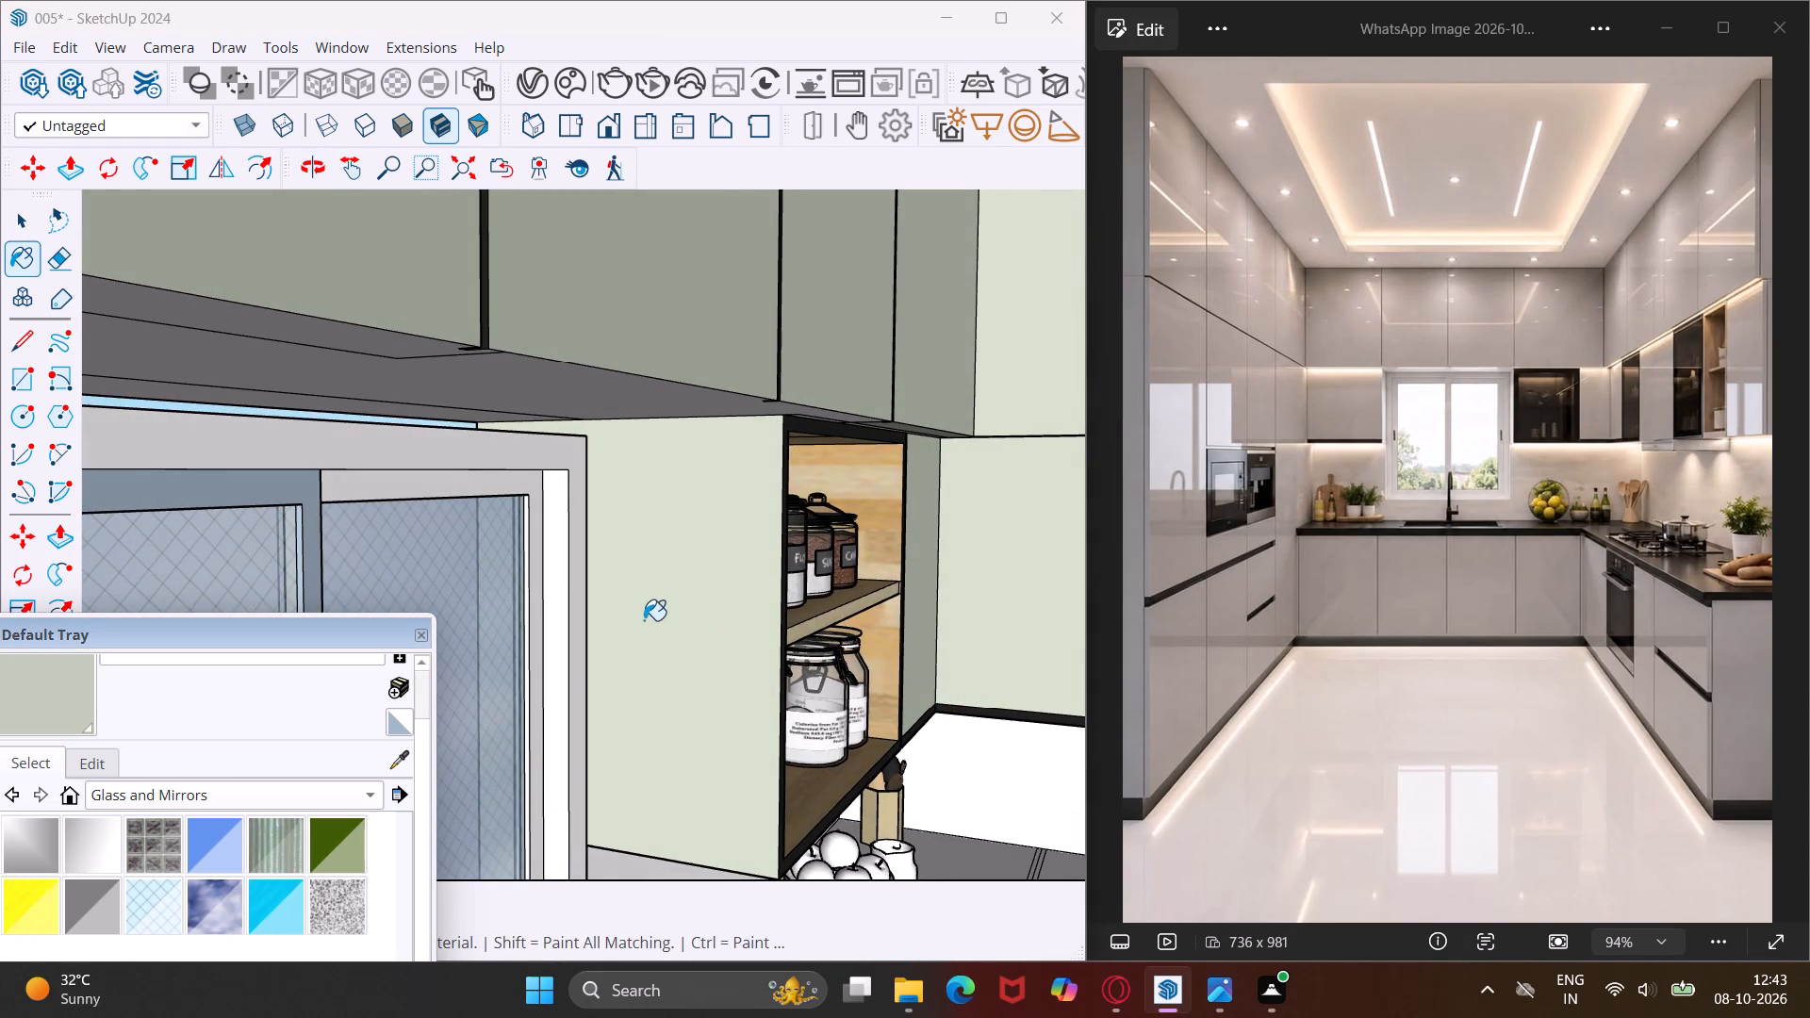
key("Escape")
key("space")
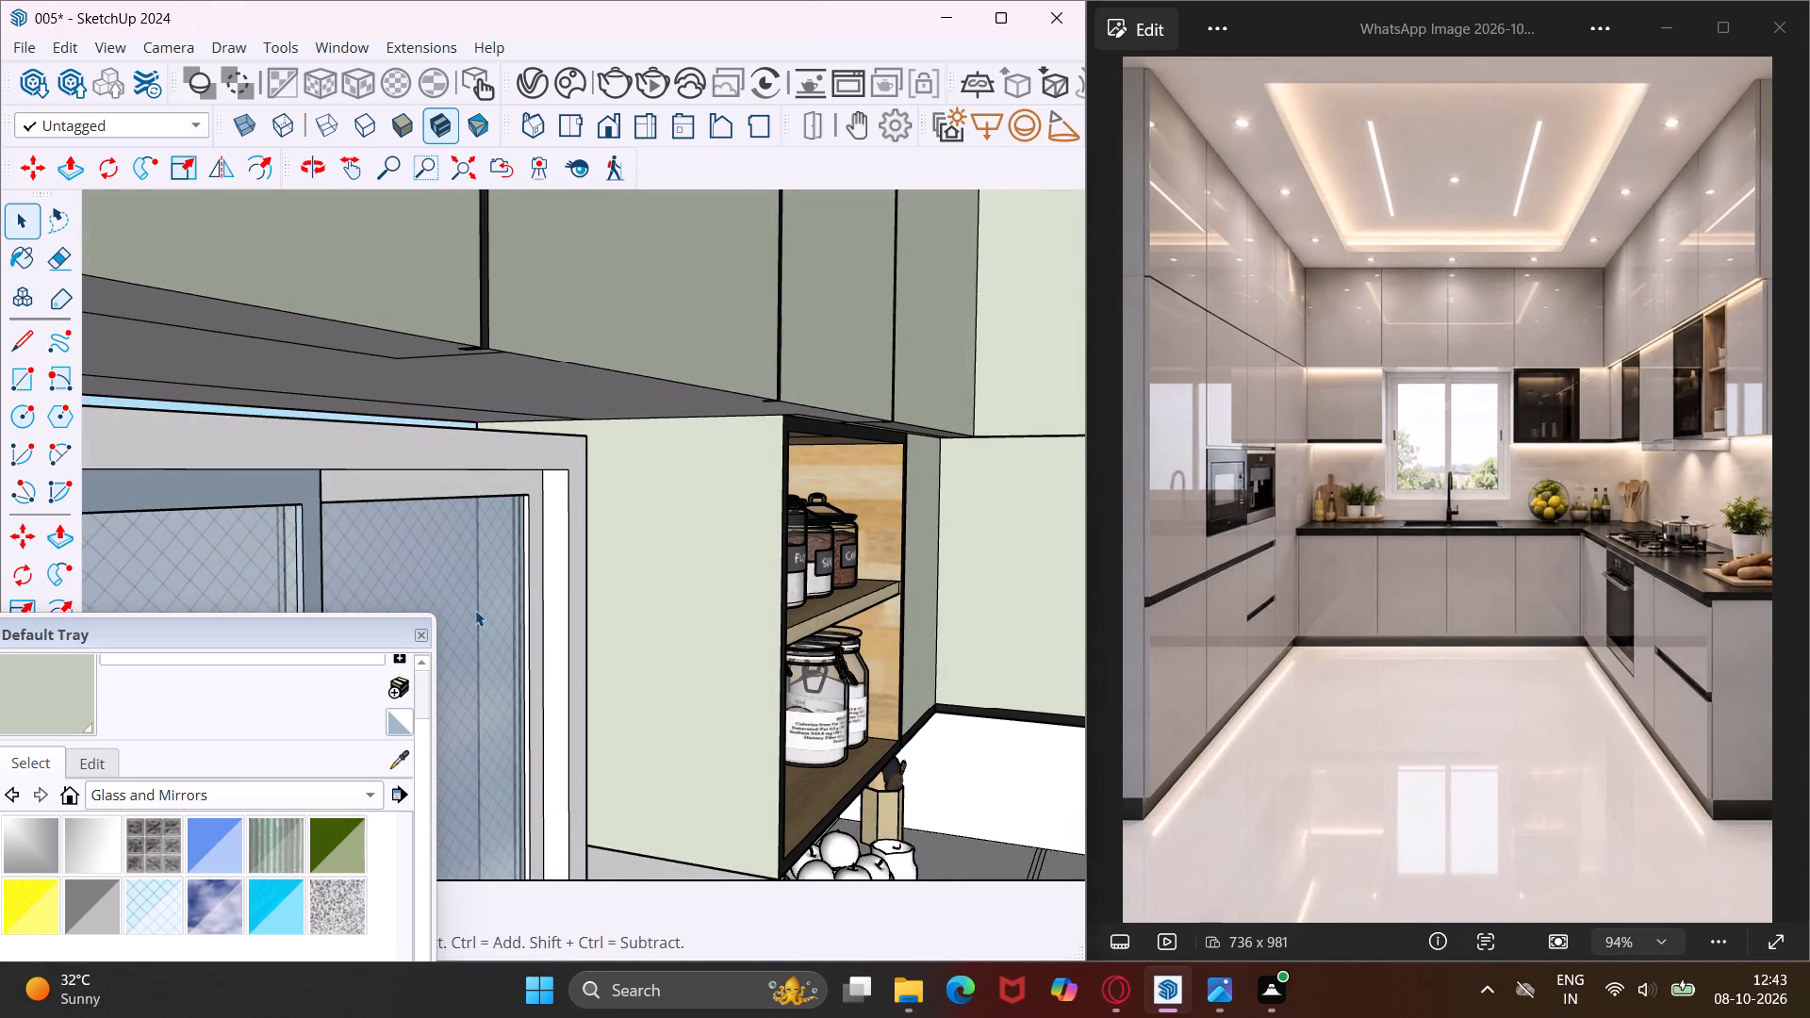
left_click(475, 610)
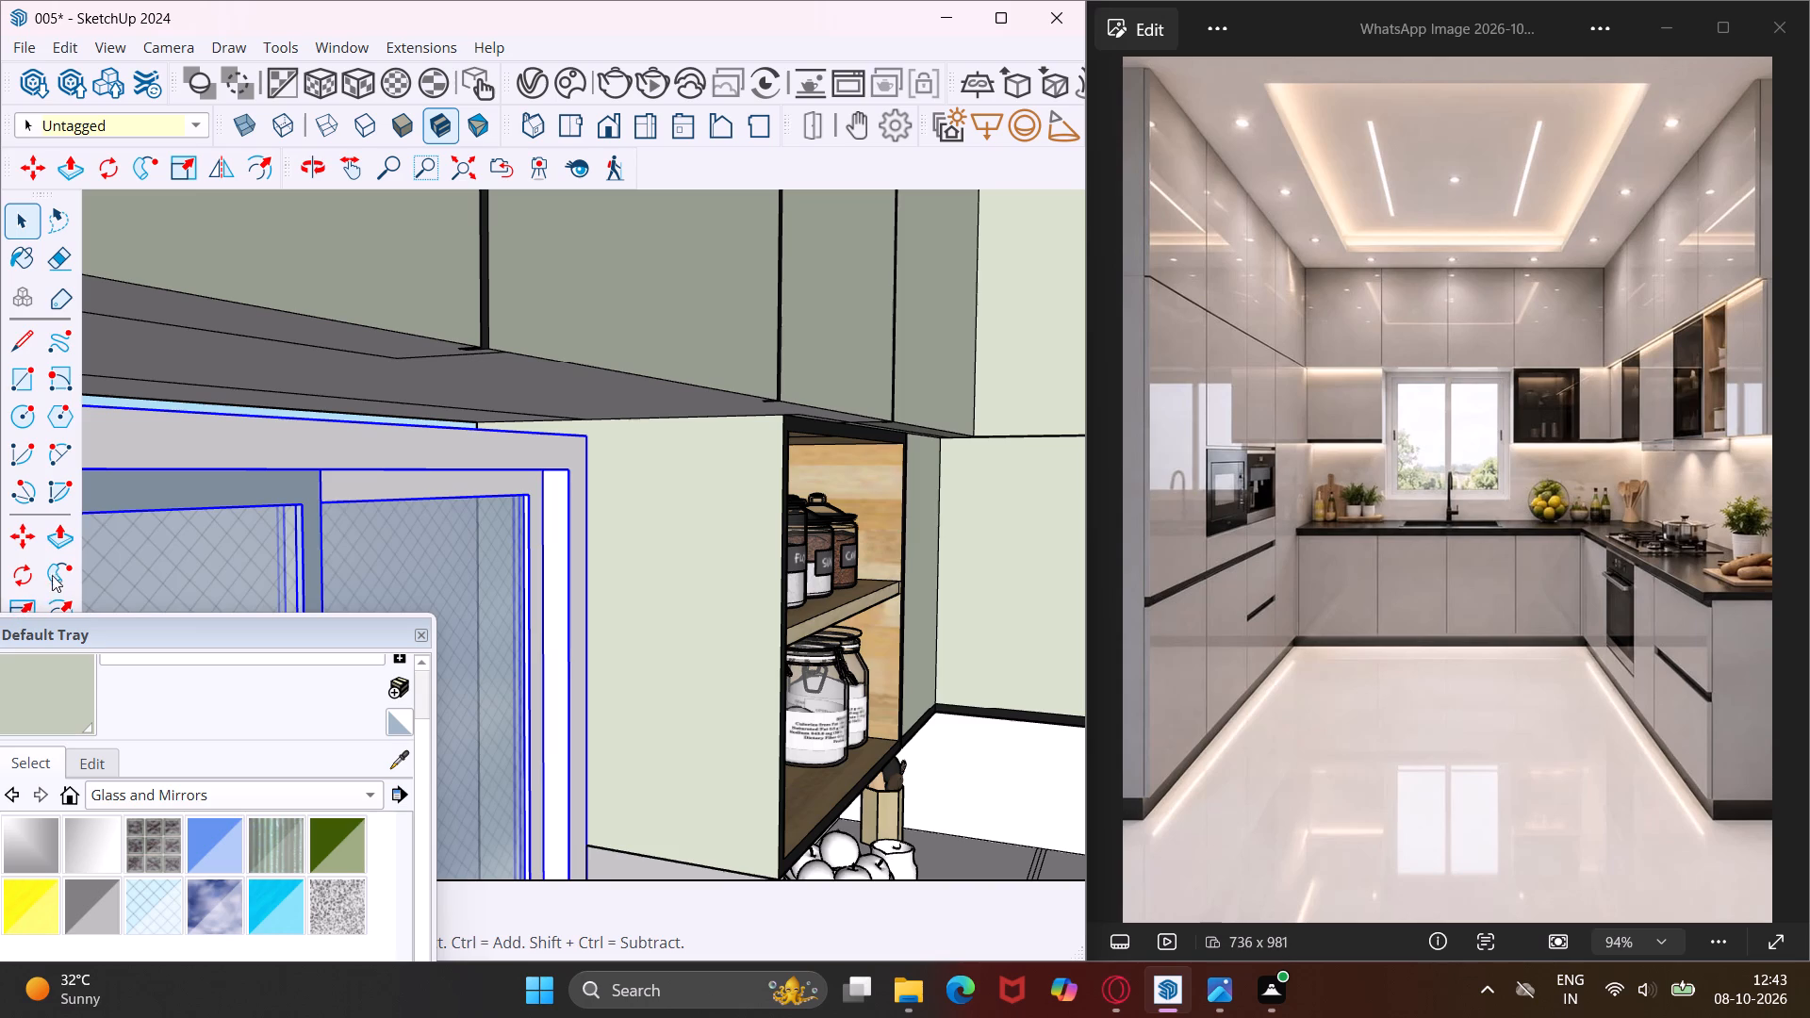
left_click(28, 604)
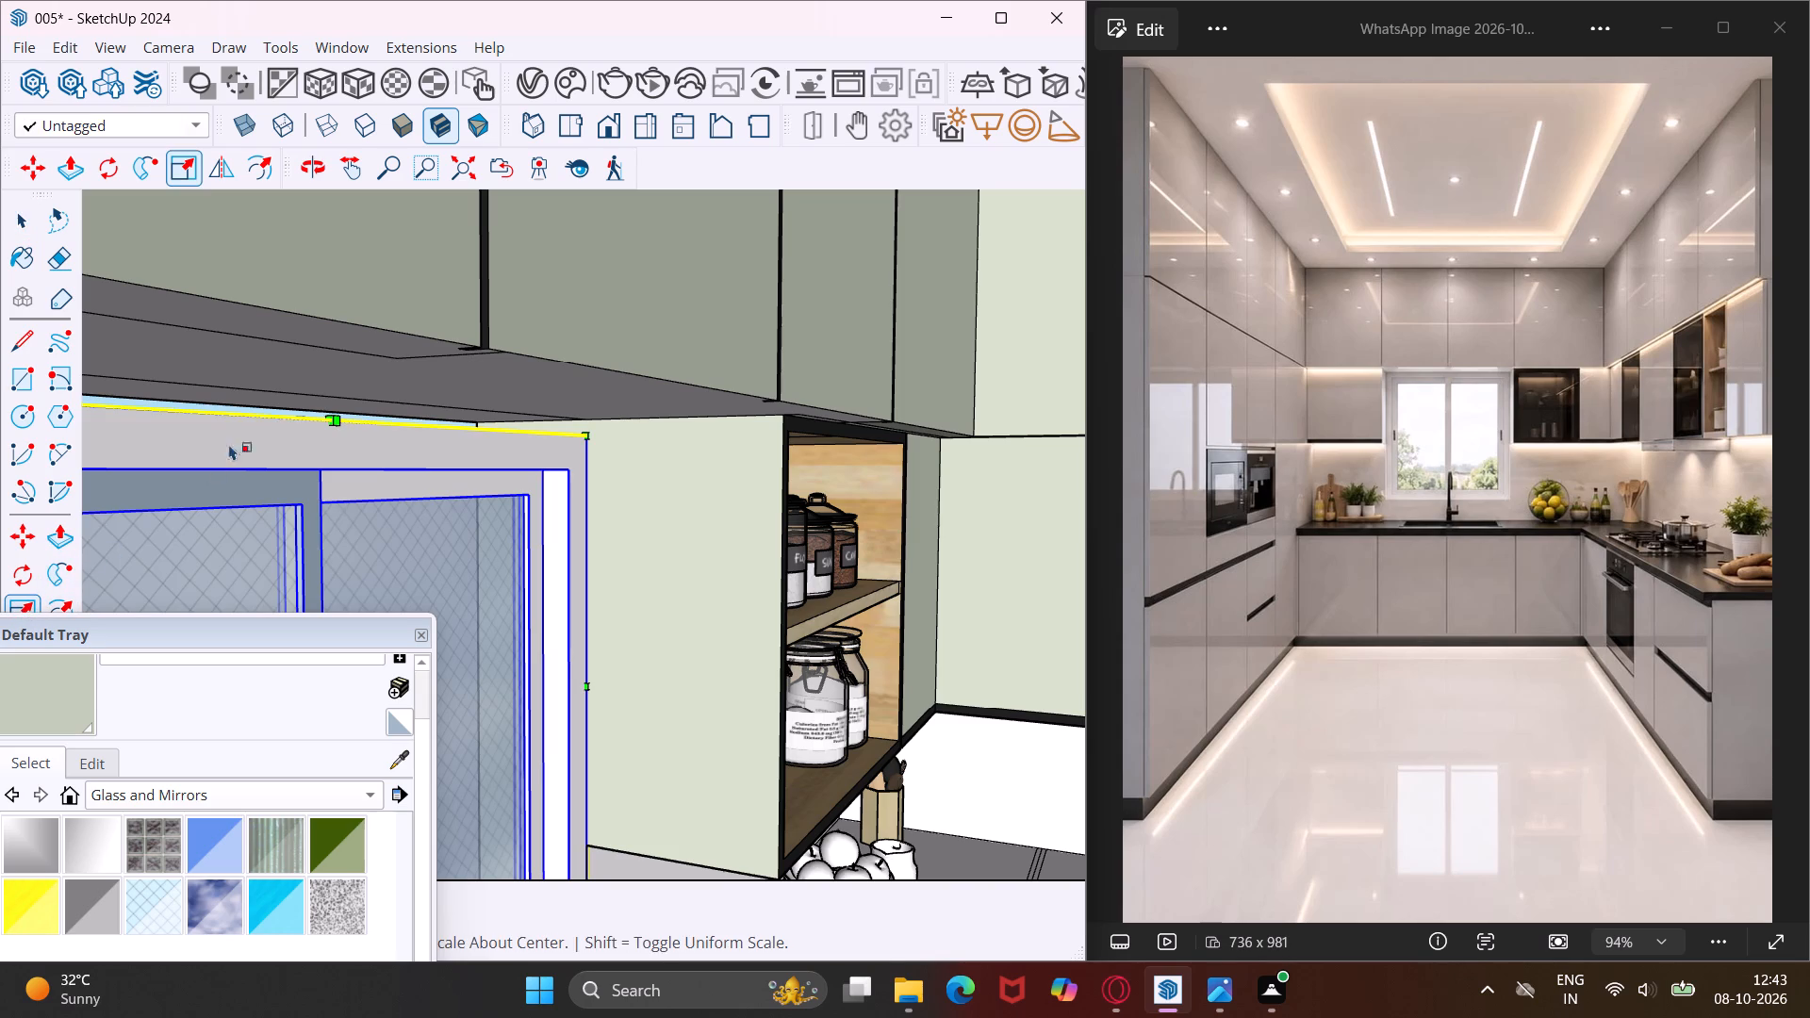
scroll(302, 413, "up", 4)
middle_click_drag(304, 414, 319, 425)
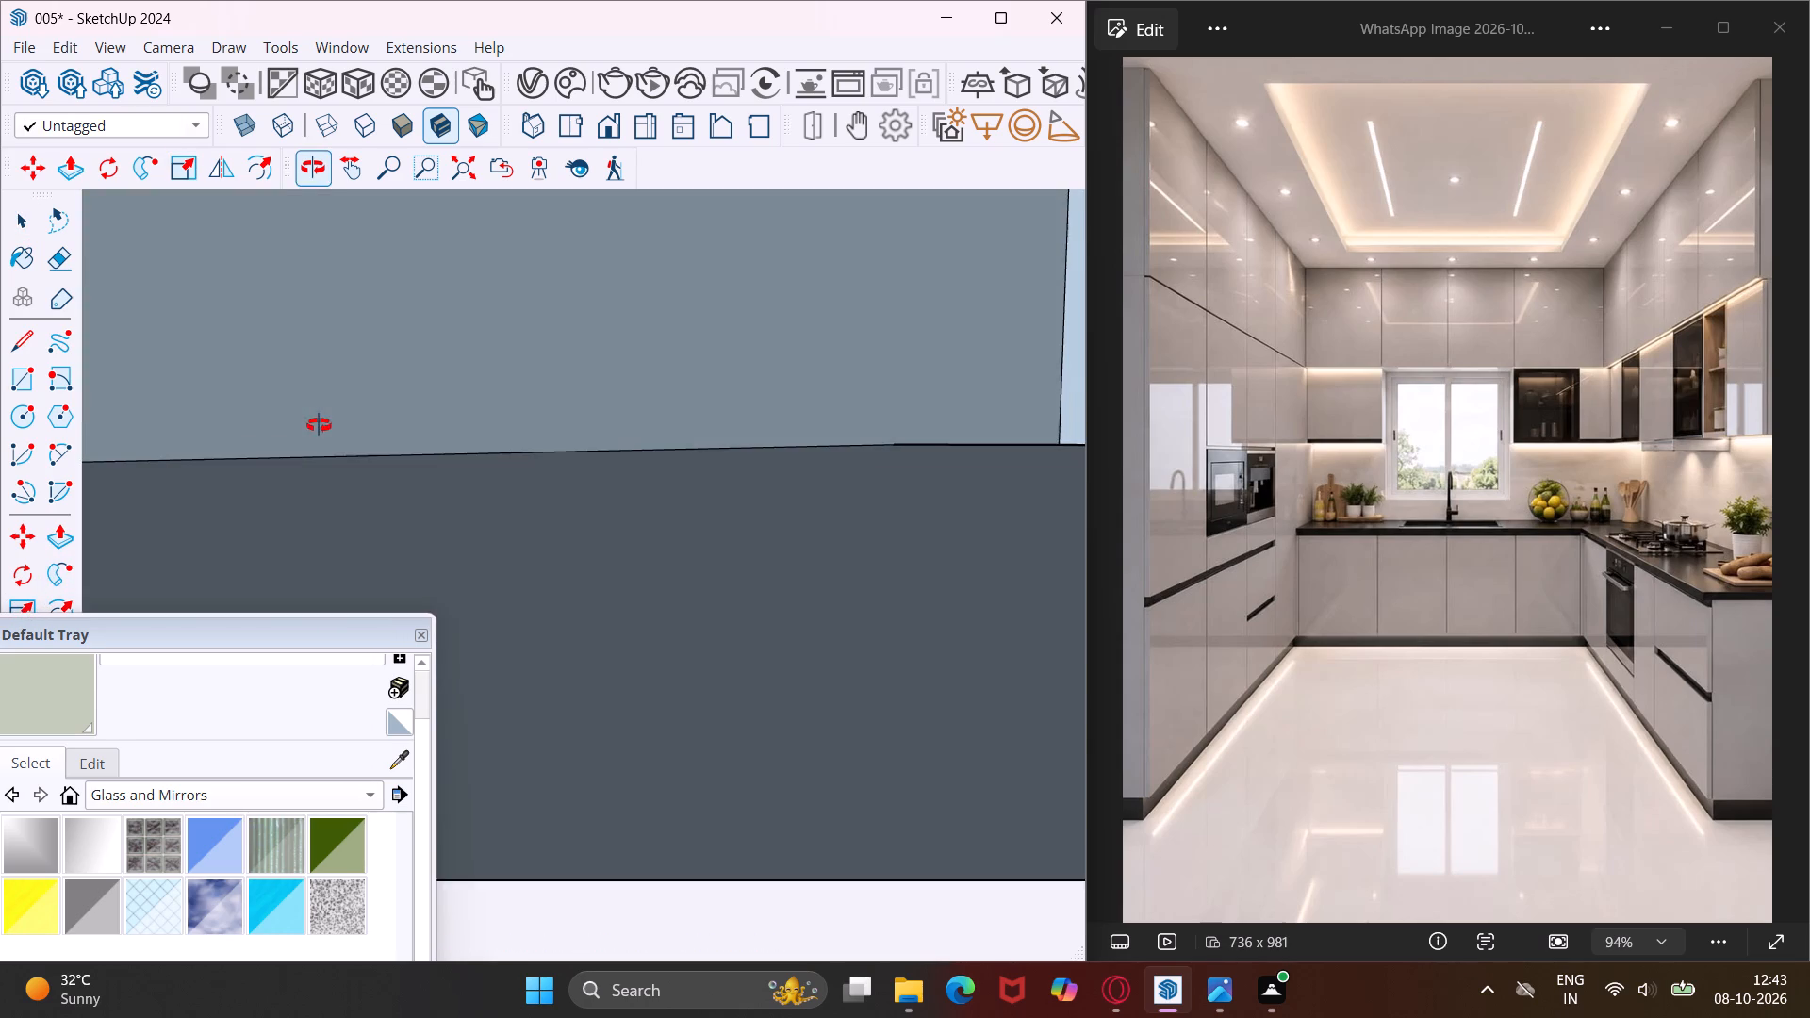
middle_click_drag(319, 425, 208, 395)
scroll(195, 394, "down", 6)
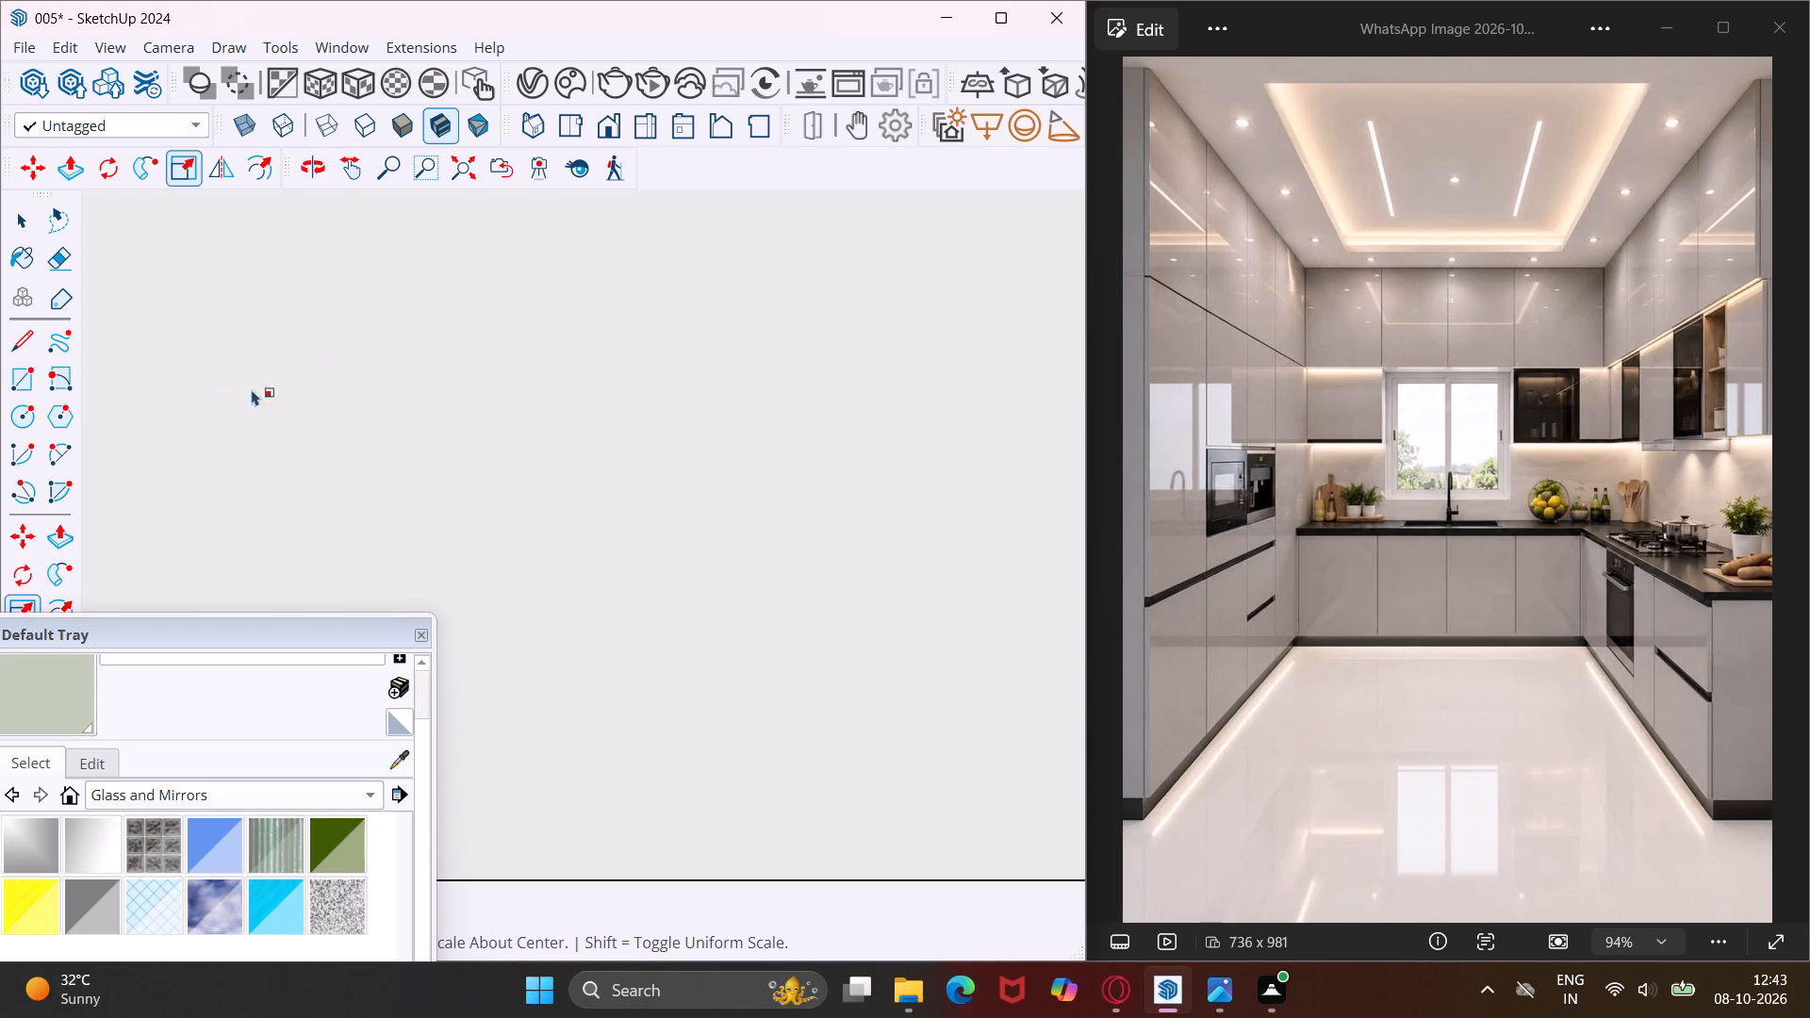
scroll(389, 377, "down", 18)
scroll(749, 566, "down", 3)
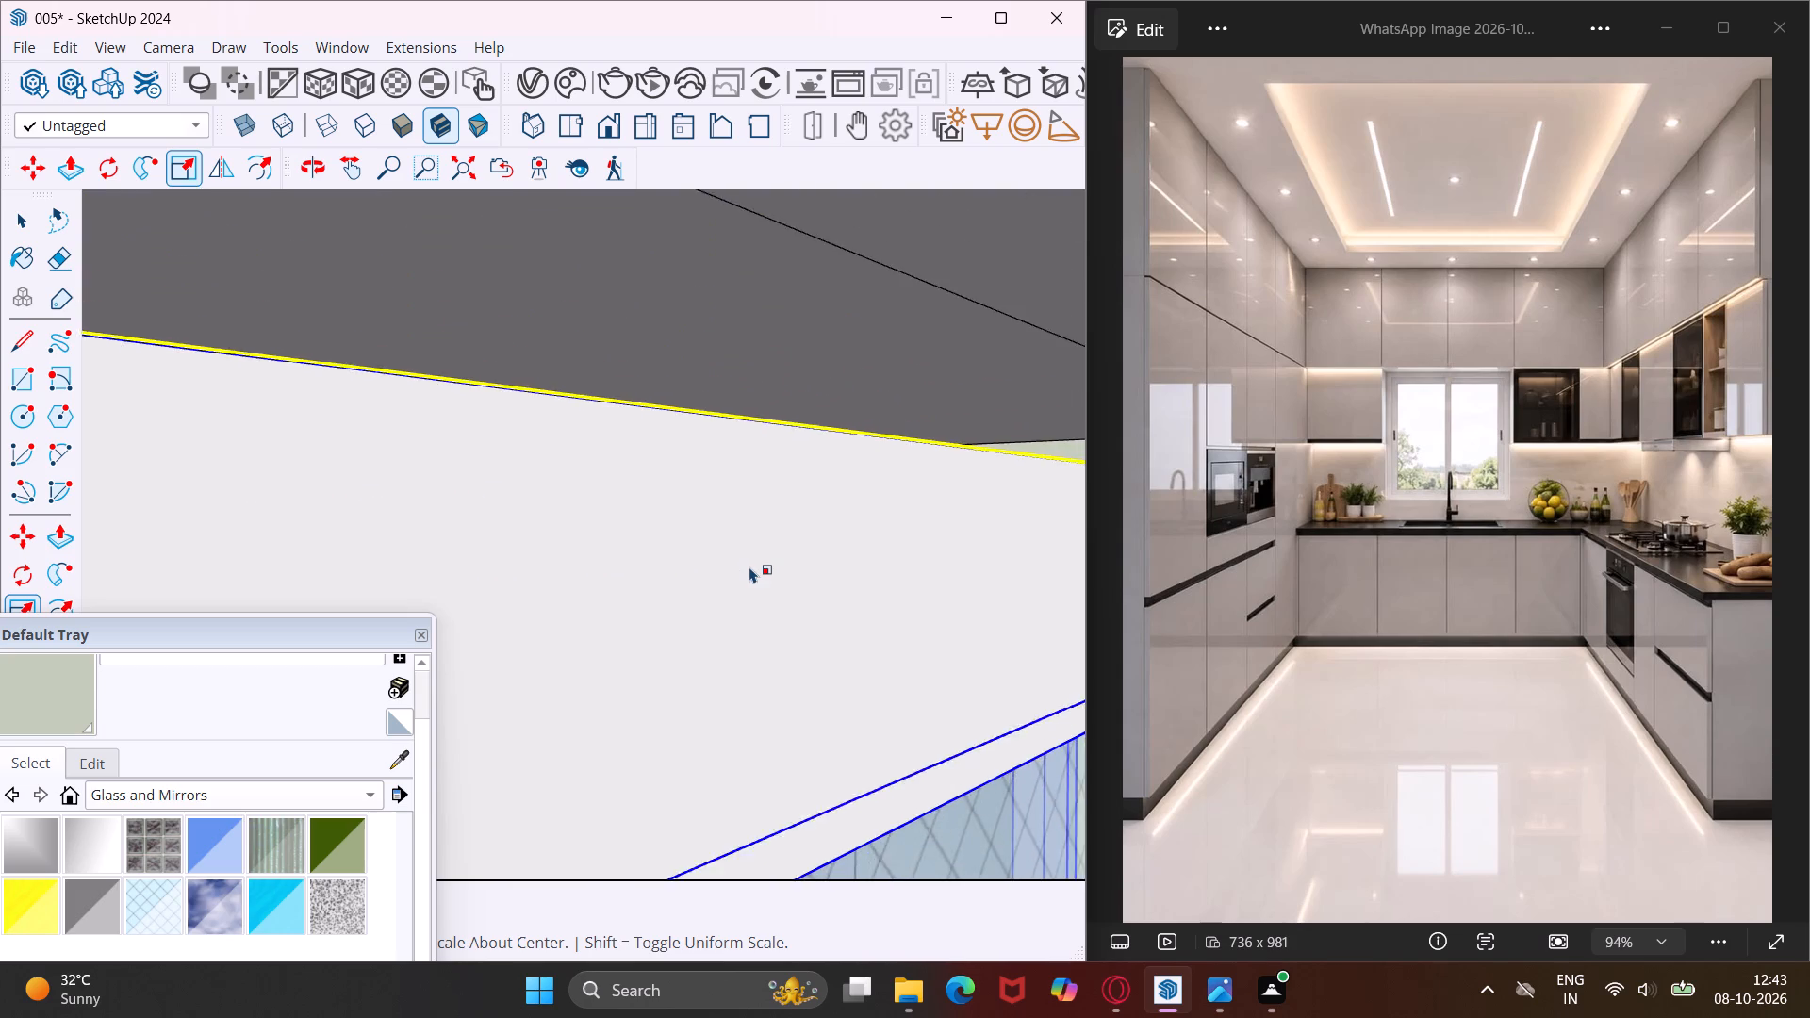
scroll(749, 566, "down", 6)
middle_click_drag(595, 537, 640, 534)
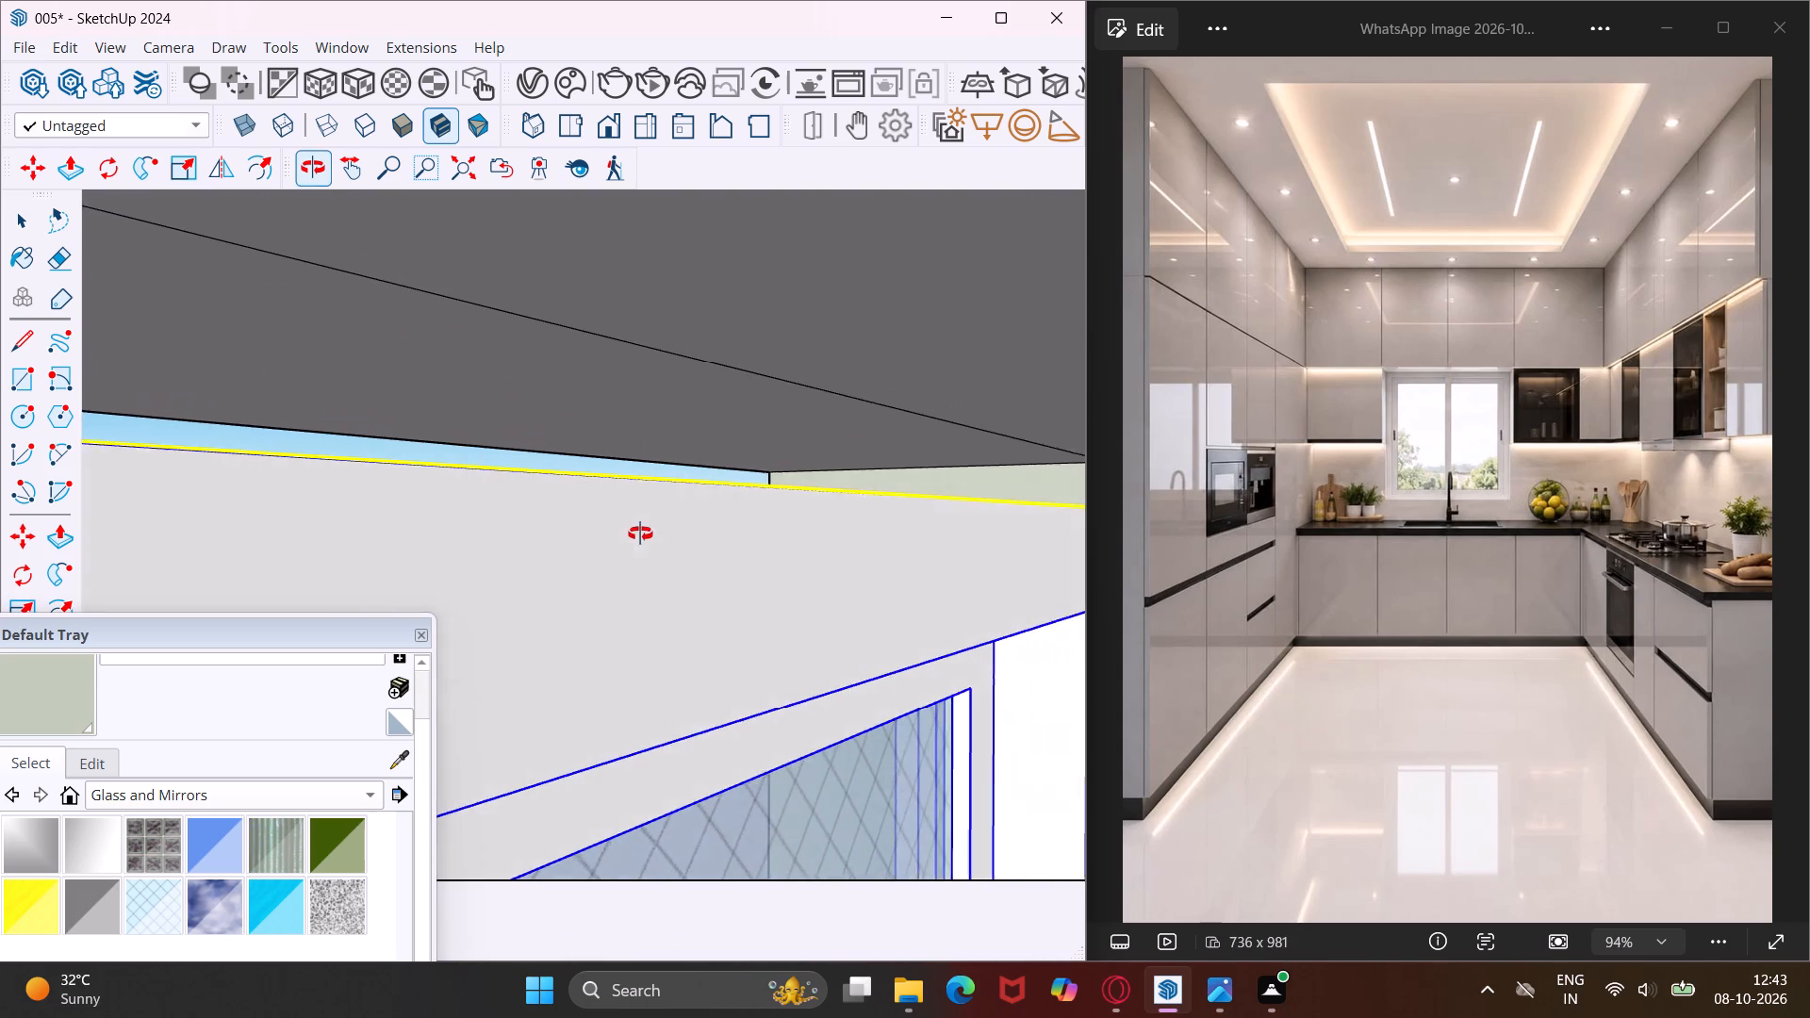
middle_click_drag(640, 534, 767, 554)
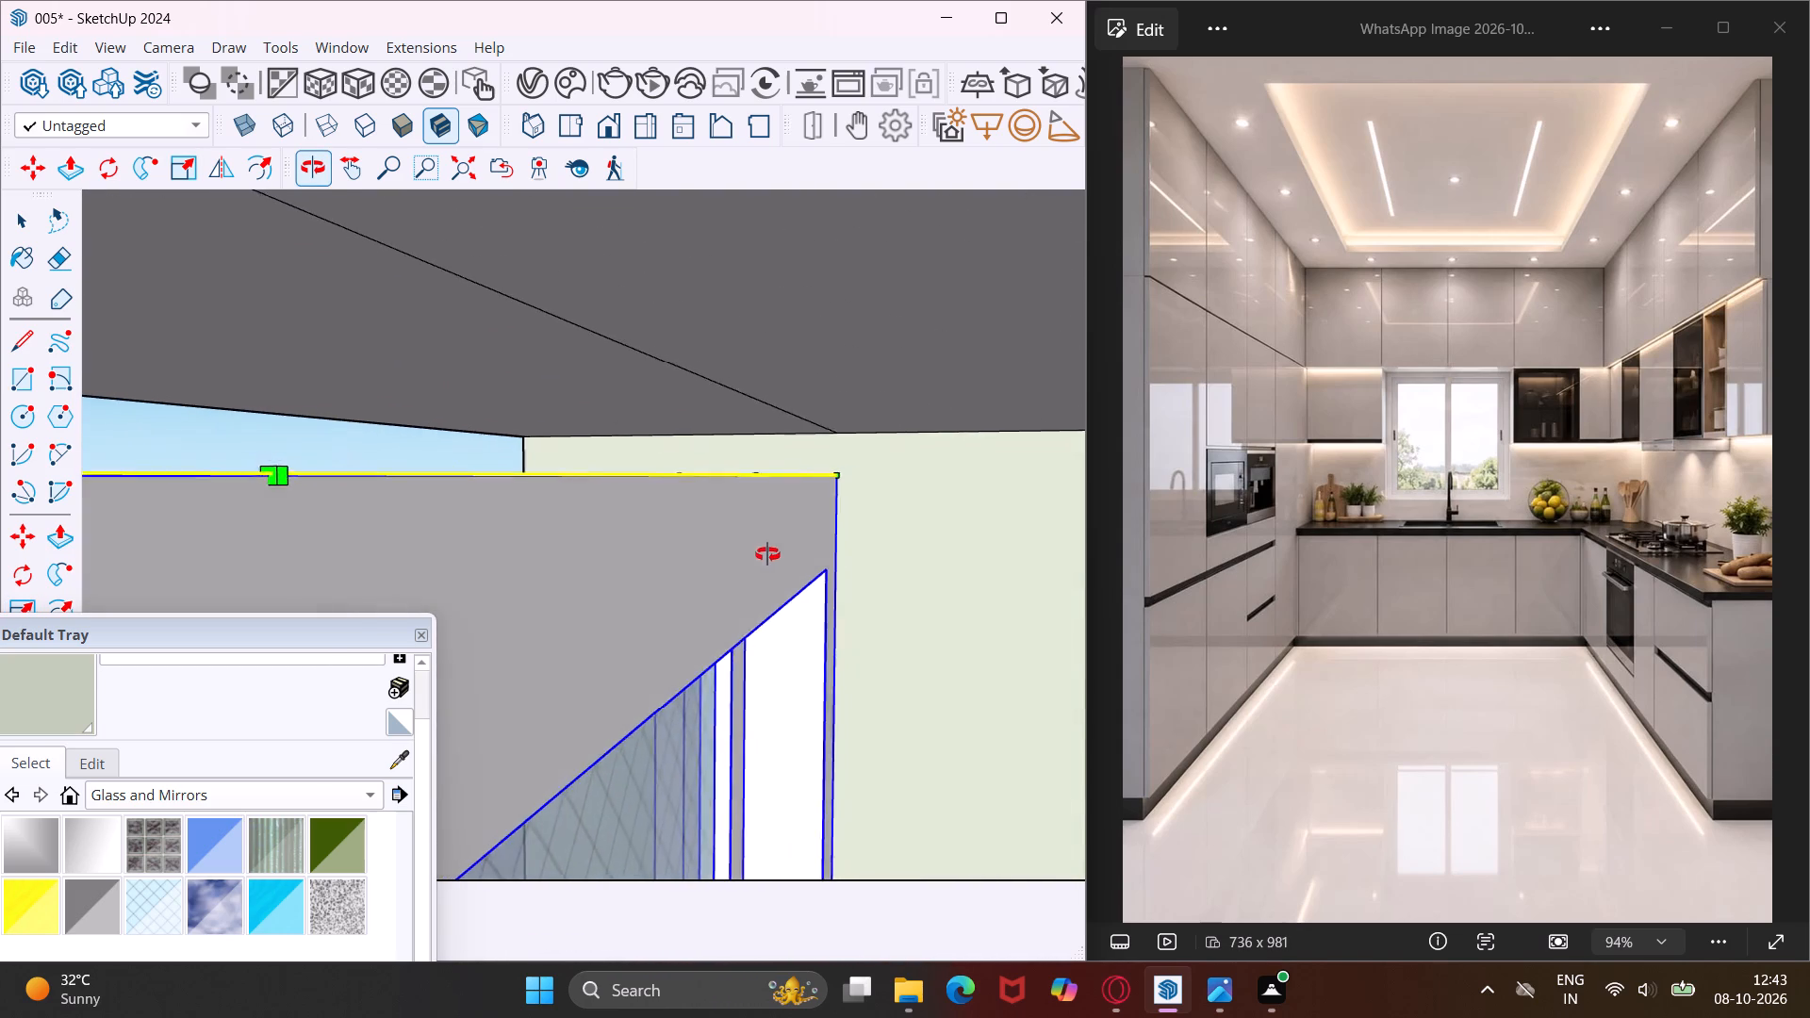
middle_click_drag(767, 554, 878, 561)
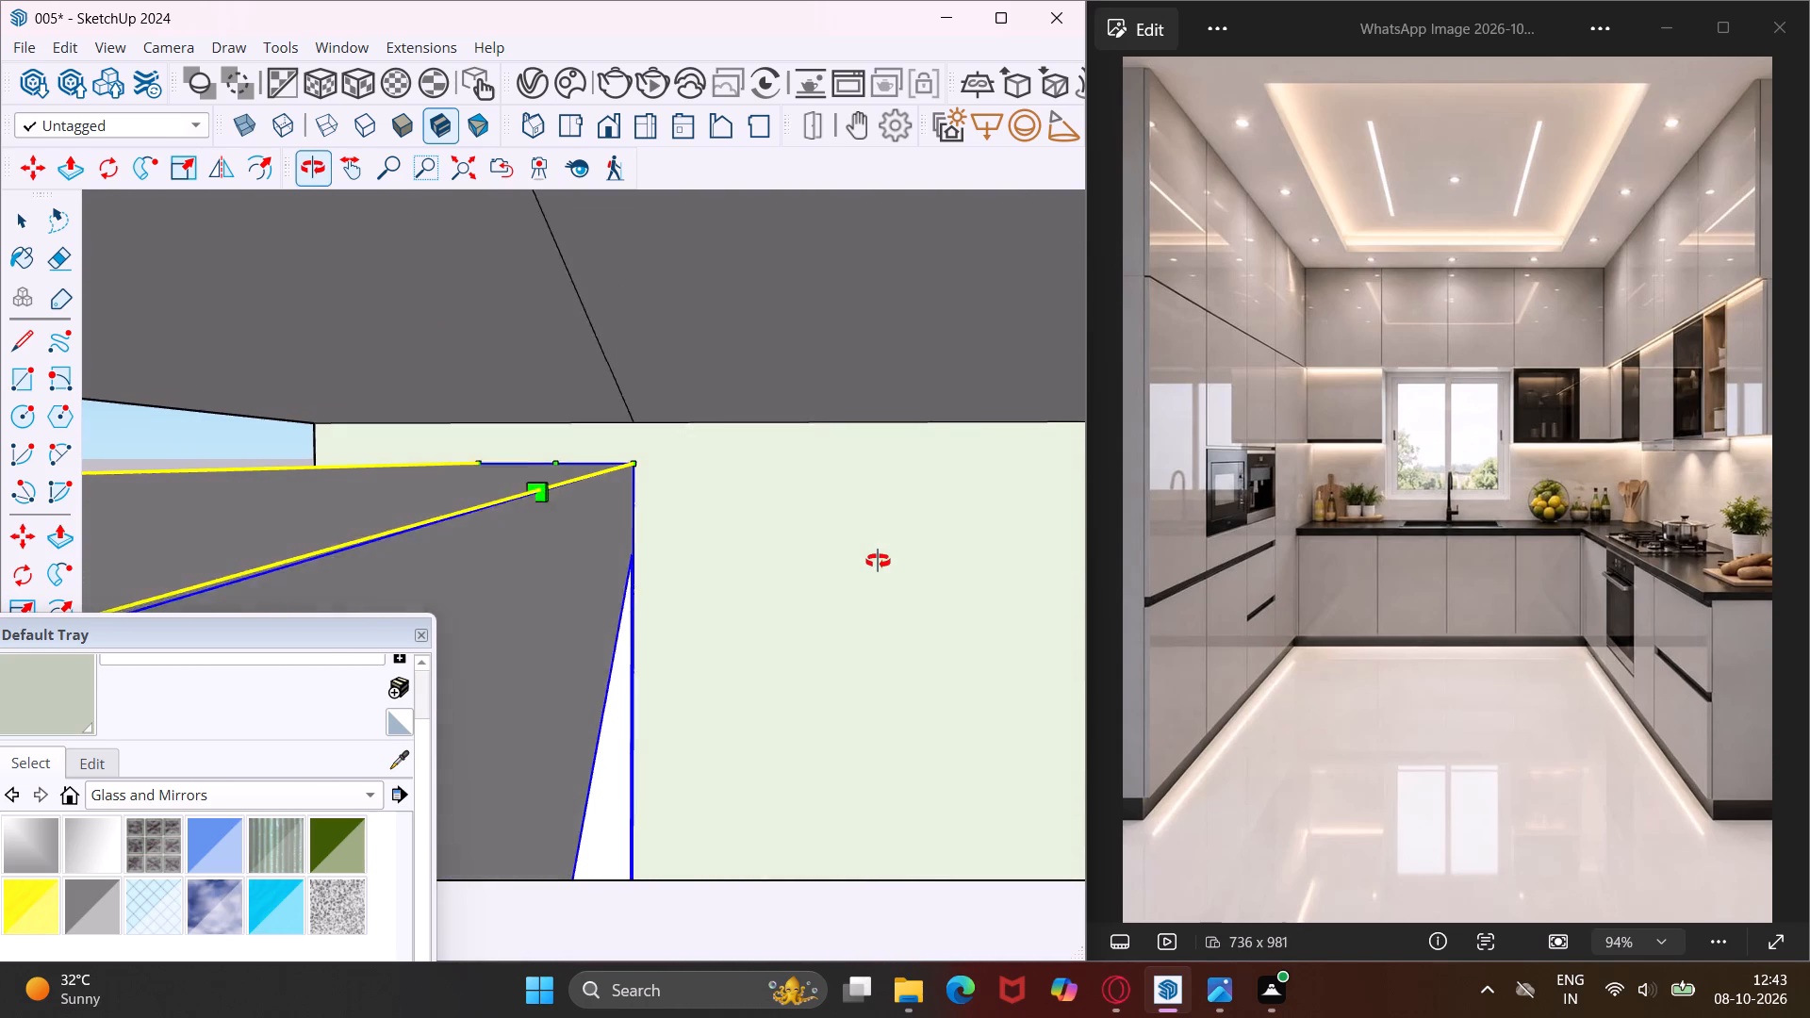
middle_click_drag(878, 561, 887, 561)
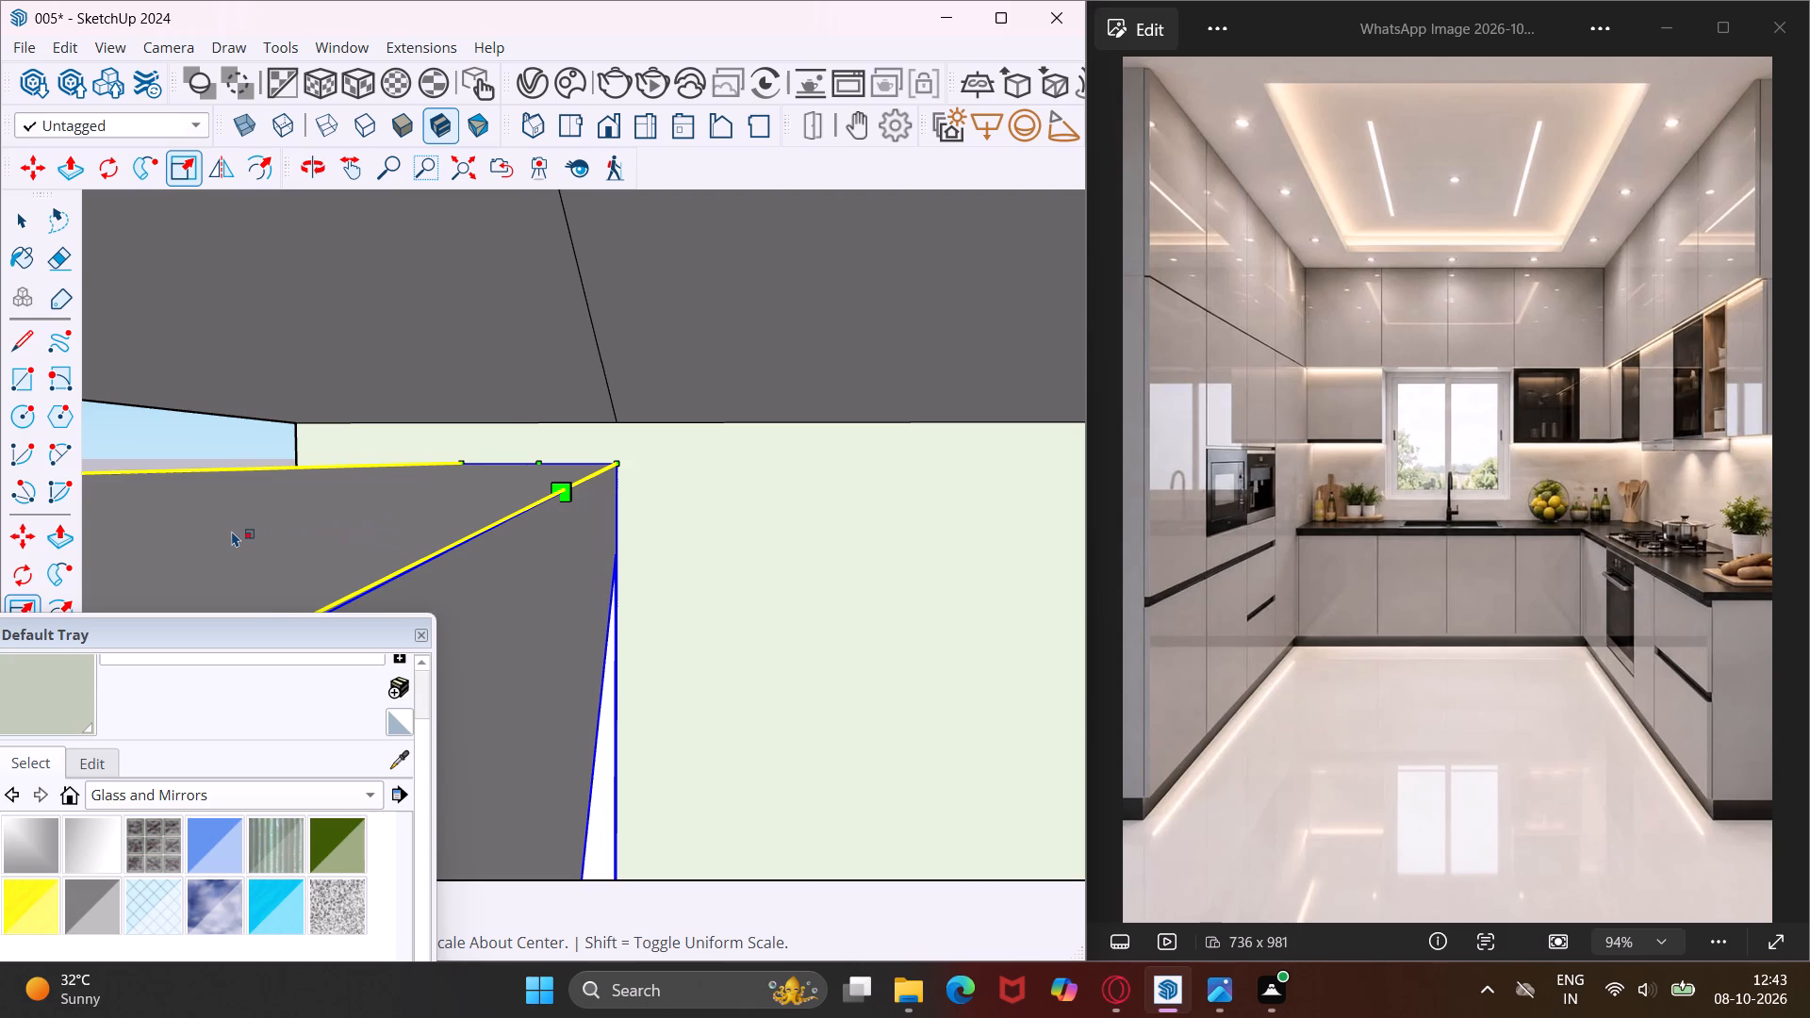
scroll(232, 531, "down", 1)
middle_click_drag(232, 531, 188, 549)
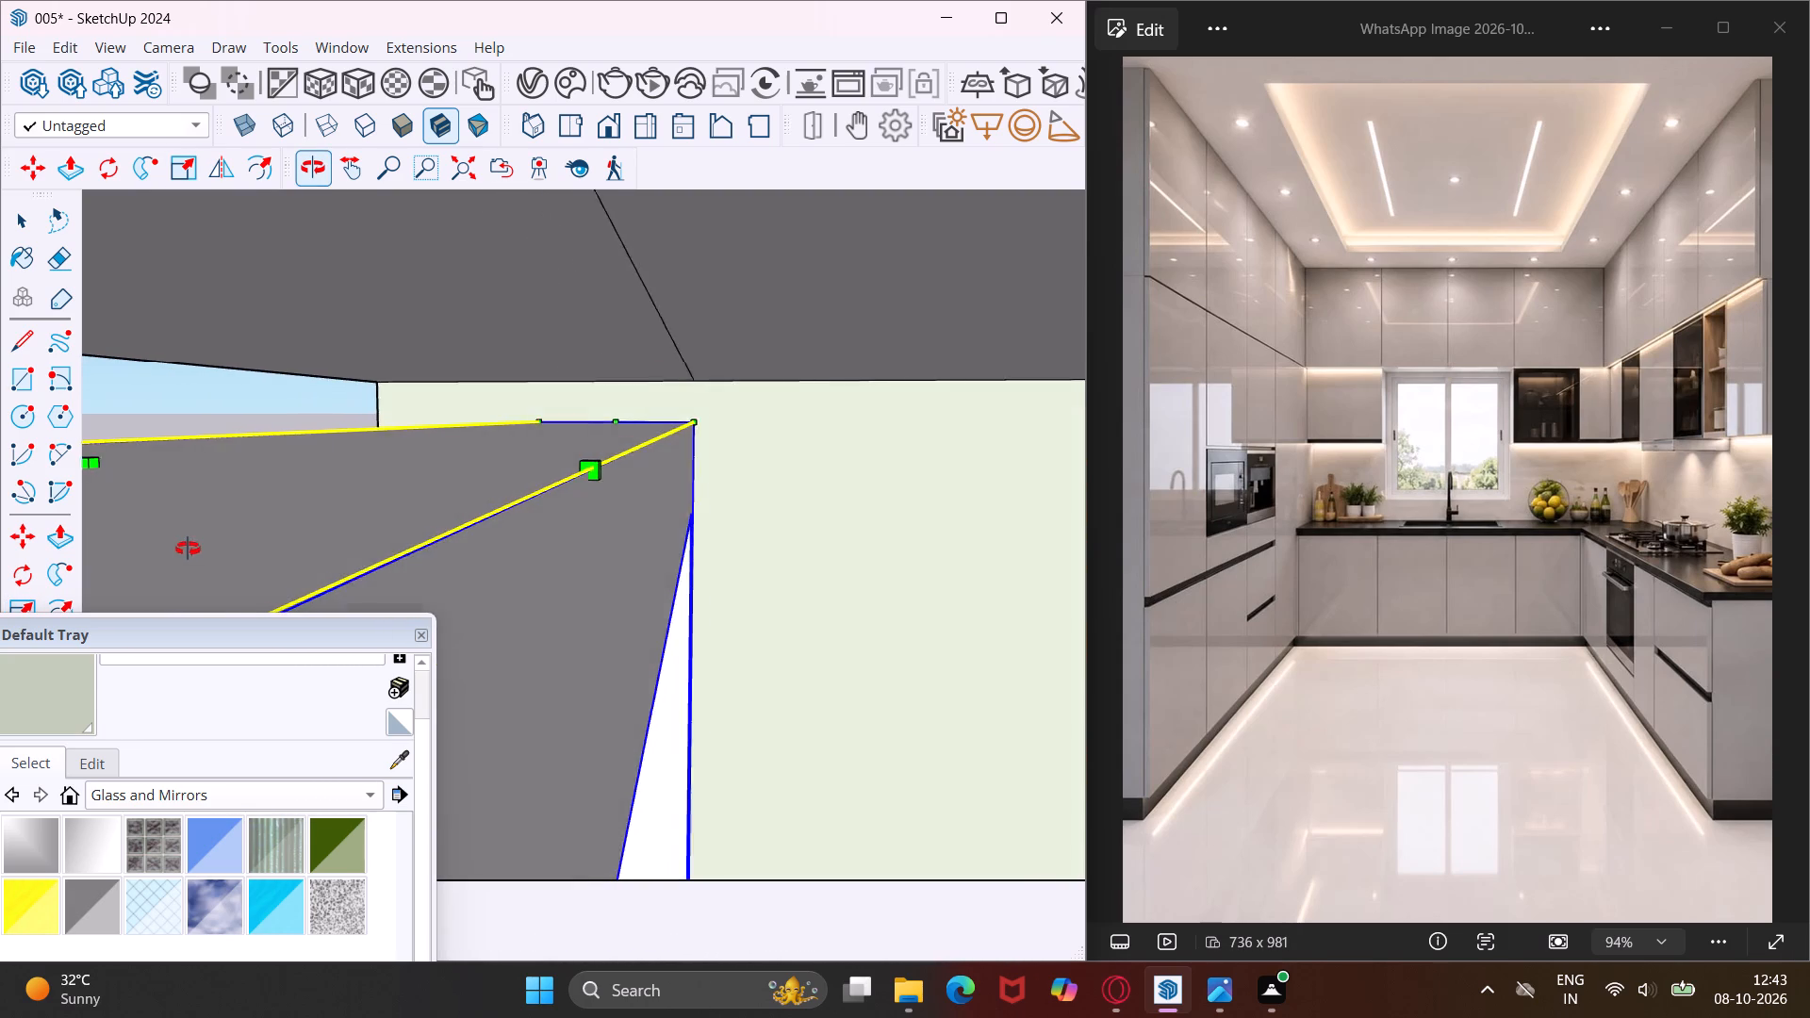
middle_click_drag(188, 549, 159, 549)
left_click(141, 468)
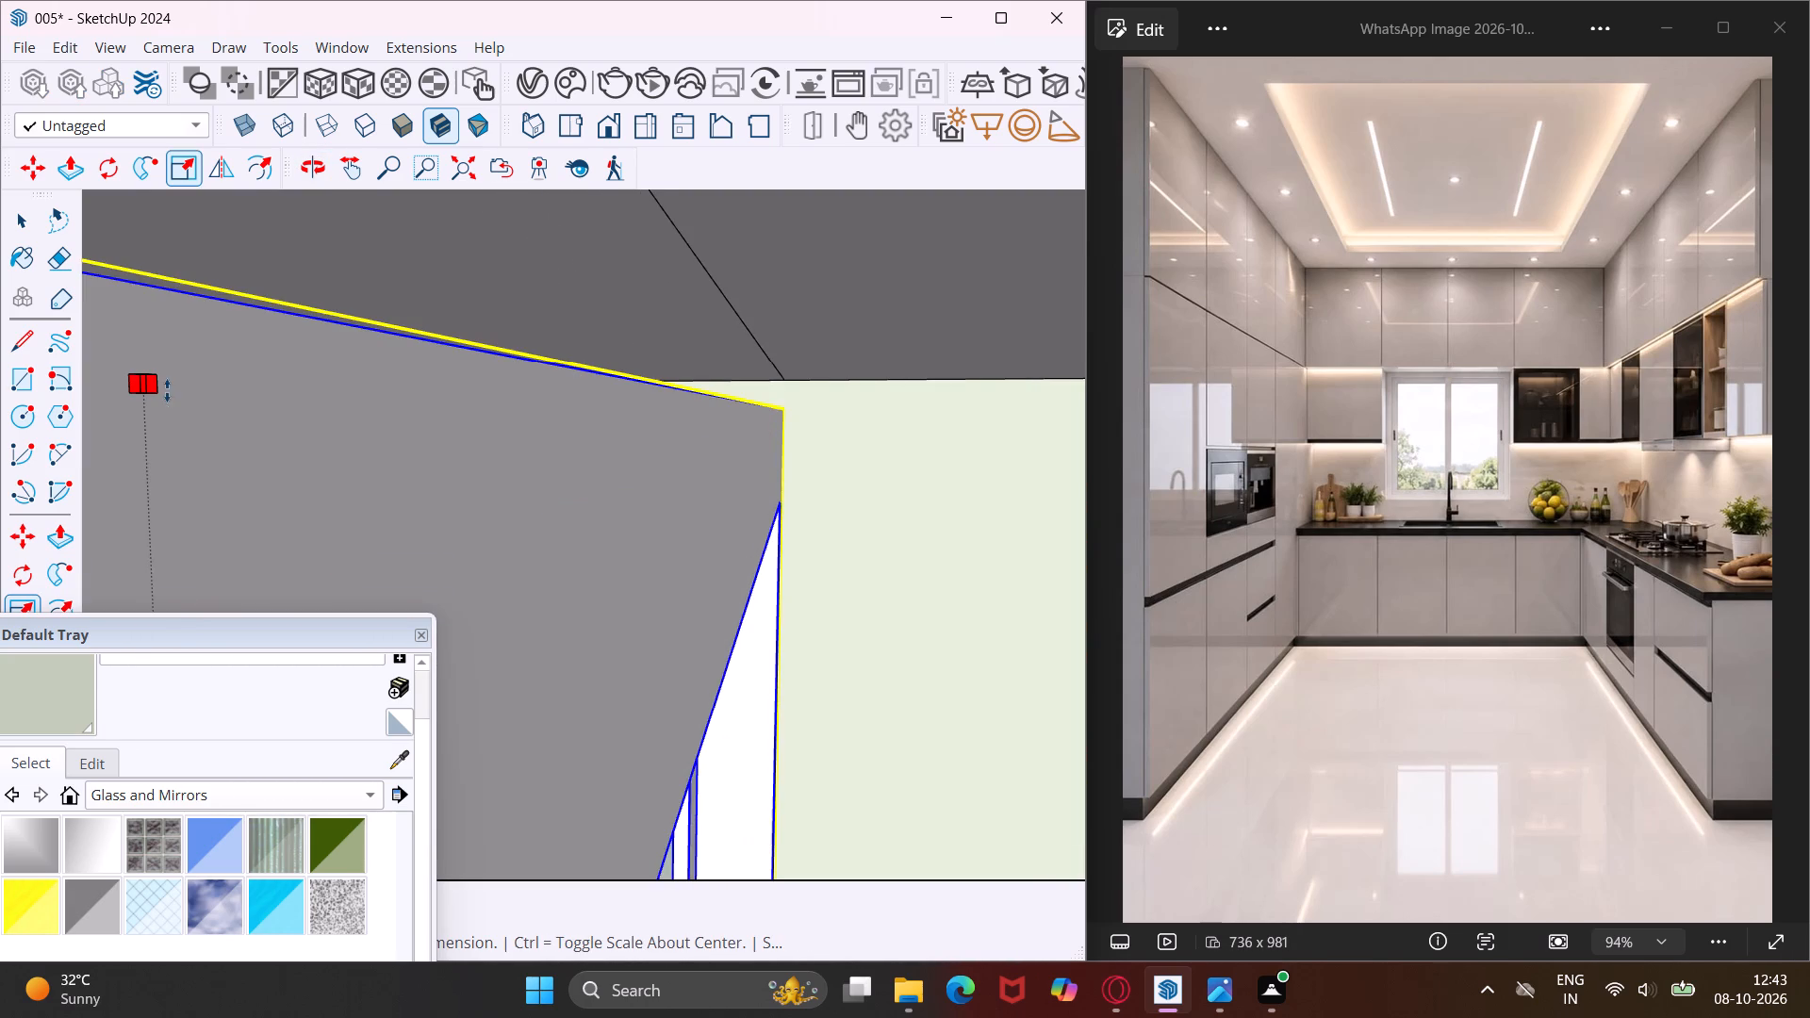
scroll(183, 364, "down", 5)
scroll(264, 319, "down", 8)
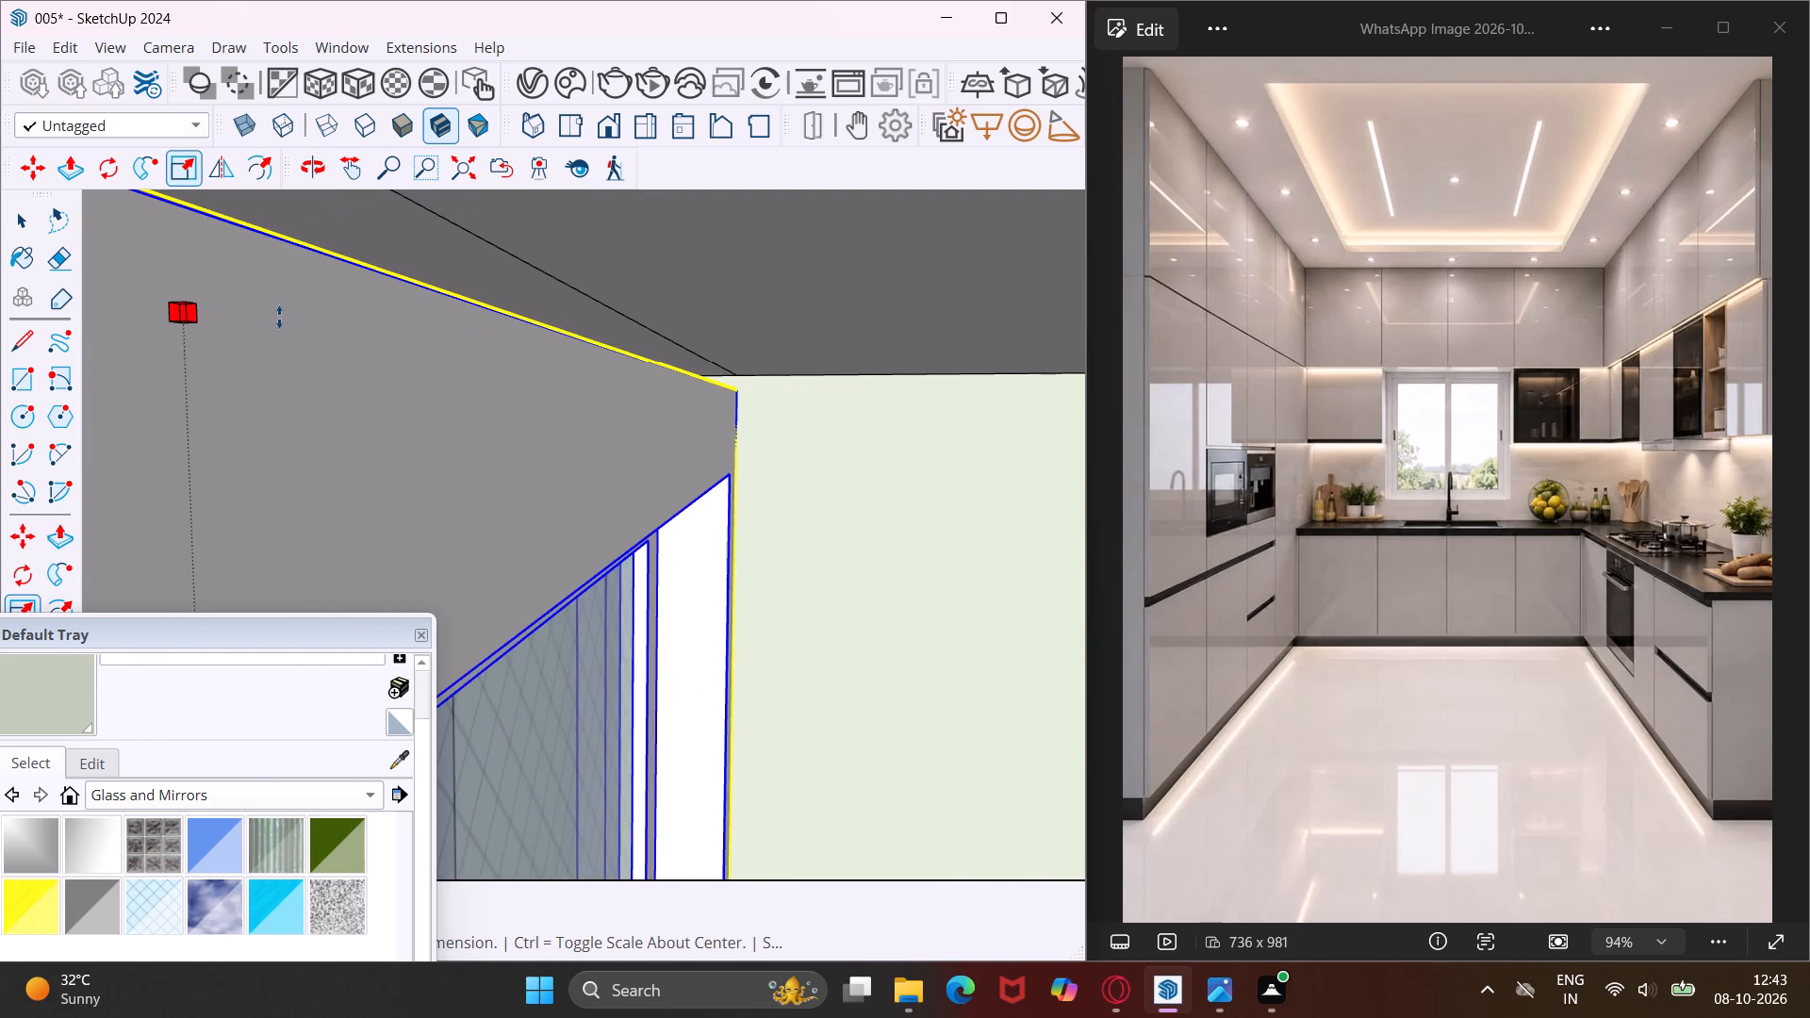
middle_click_drag(377, 310, 178, 345)
scroll(377, 310, "down", 1)
scroll(297, 262, "down", 5)
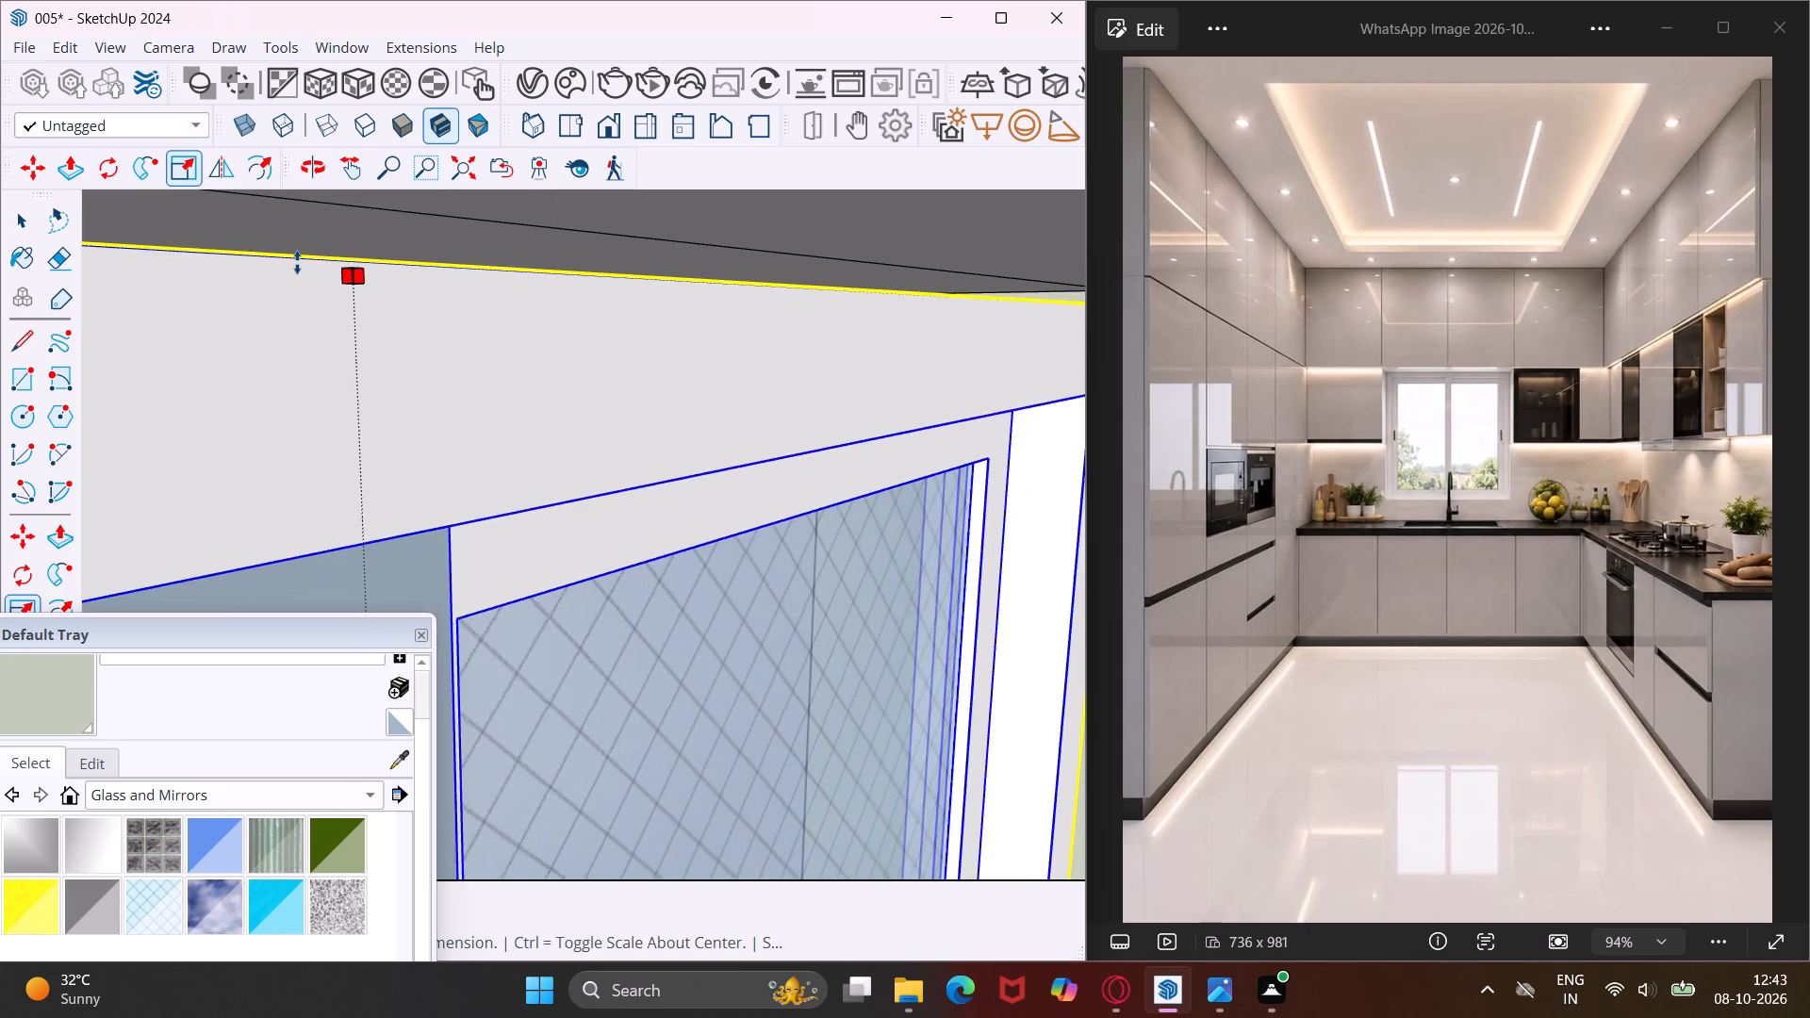
scroll(297, 262, "down", 4)
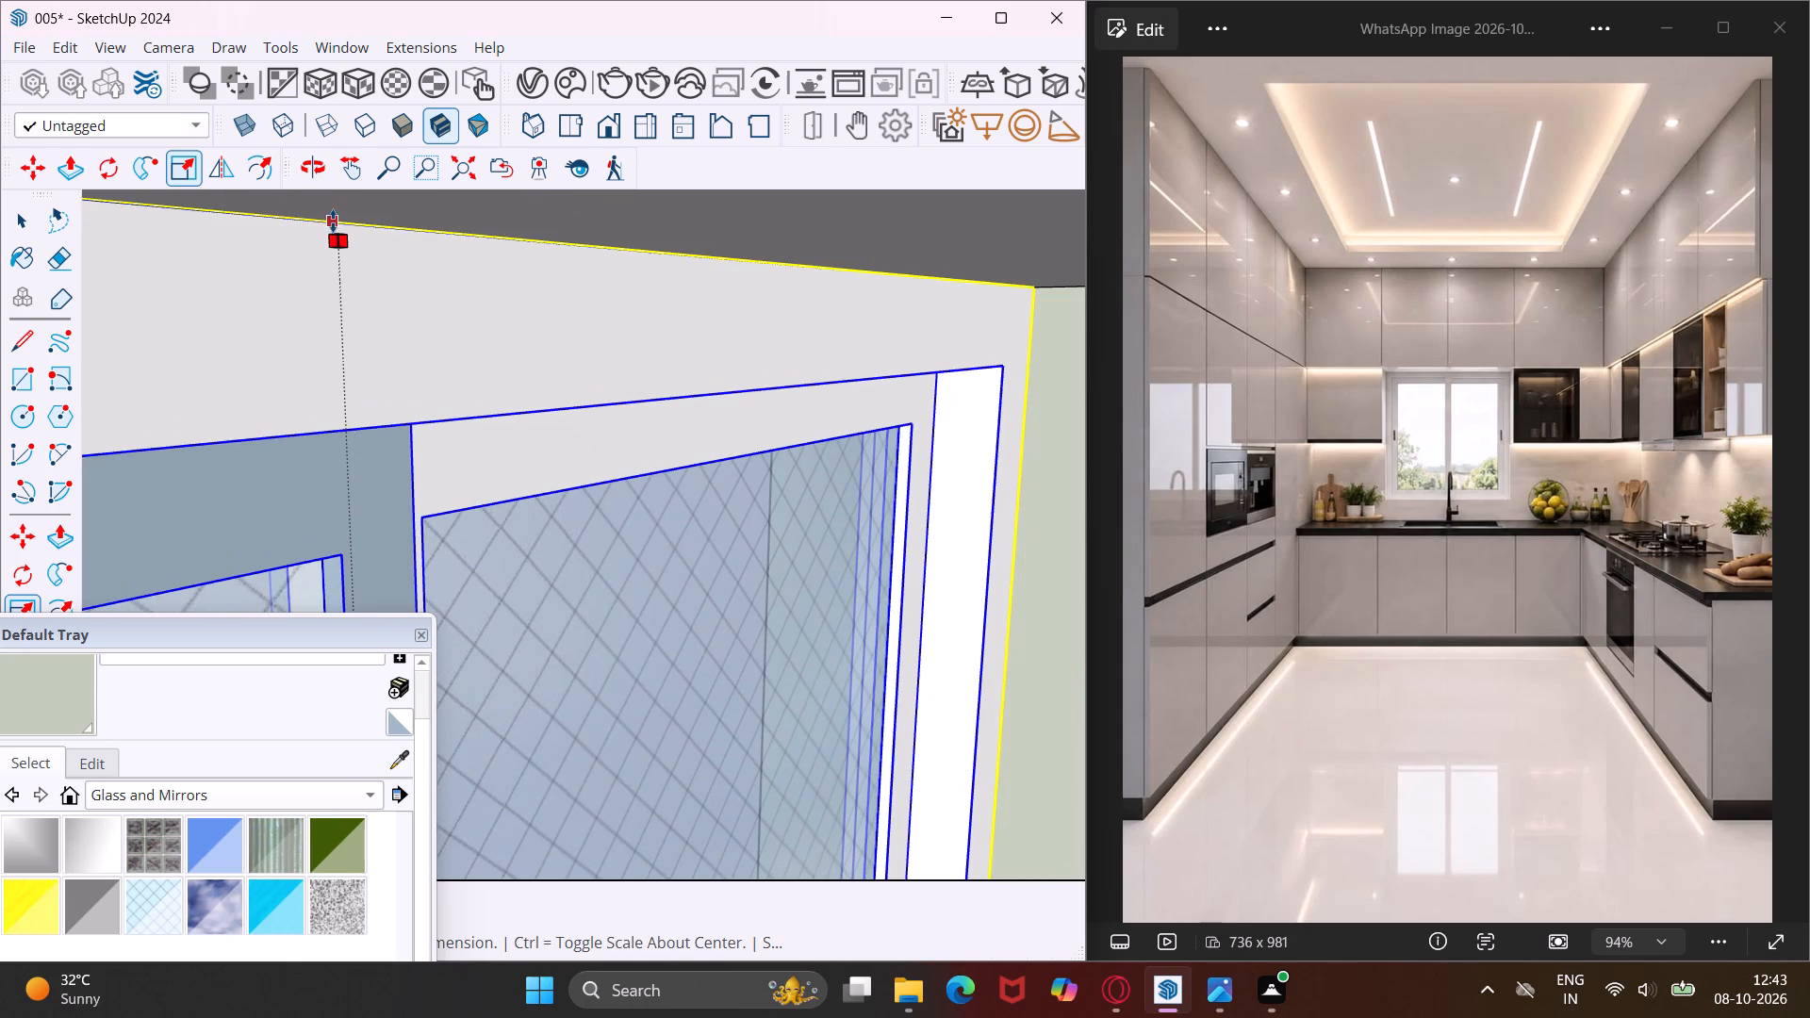
left_click(333, 221)
Examine the resized window's fit beneath the wall cabinets and the overall kitchen, leaving the window deselected.
middle_click_drag(592, 311, 367, 355)
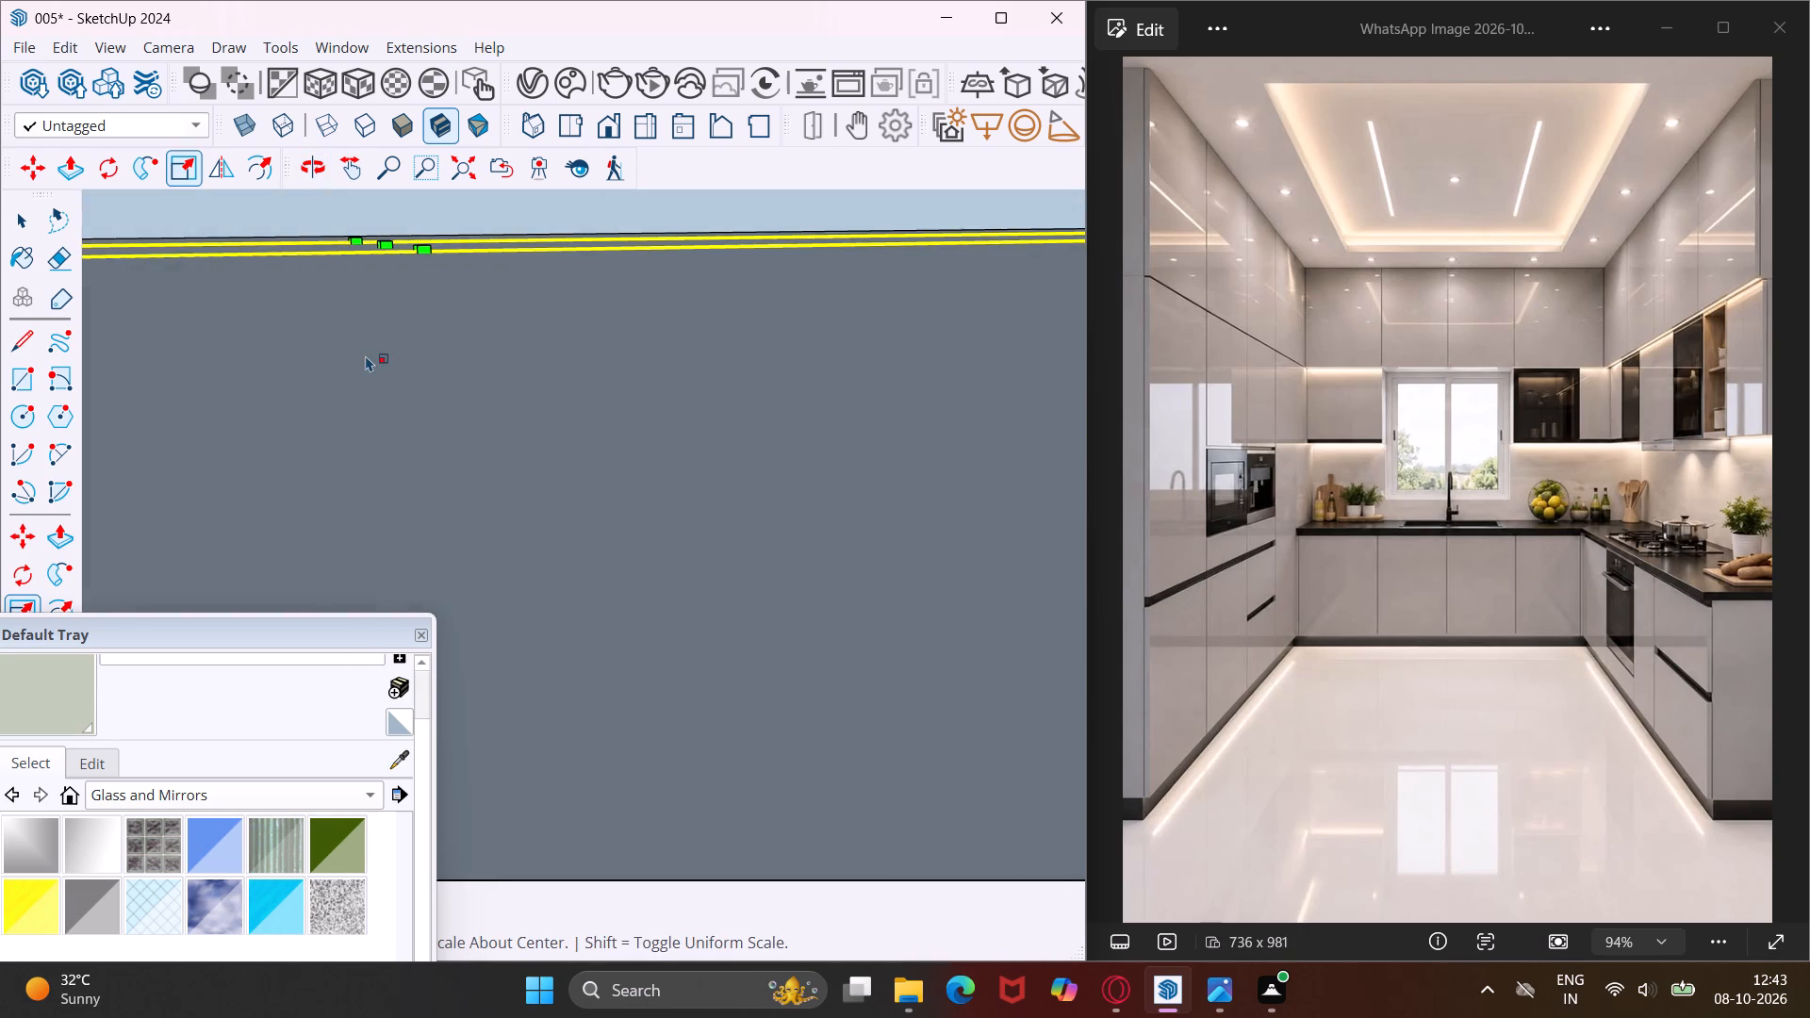
scroll(433, 342, "down", 20)
scroll(433, 342, "down", 13)
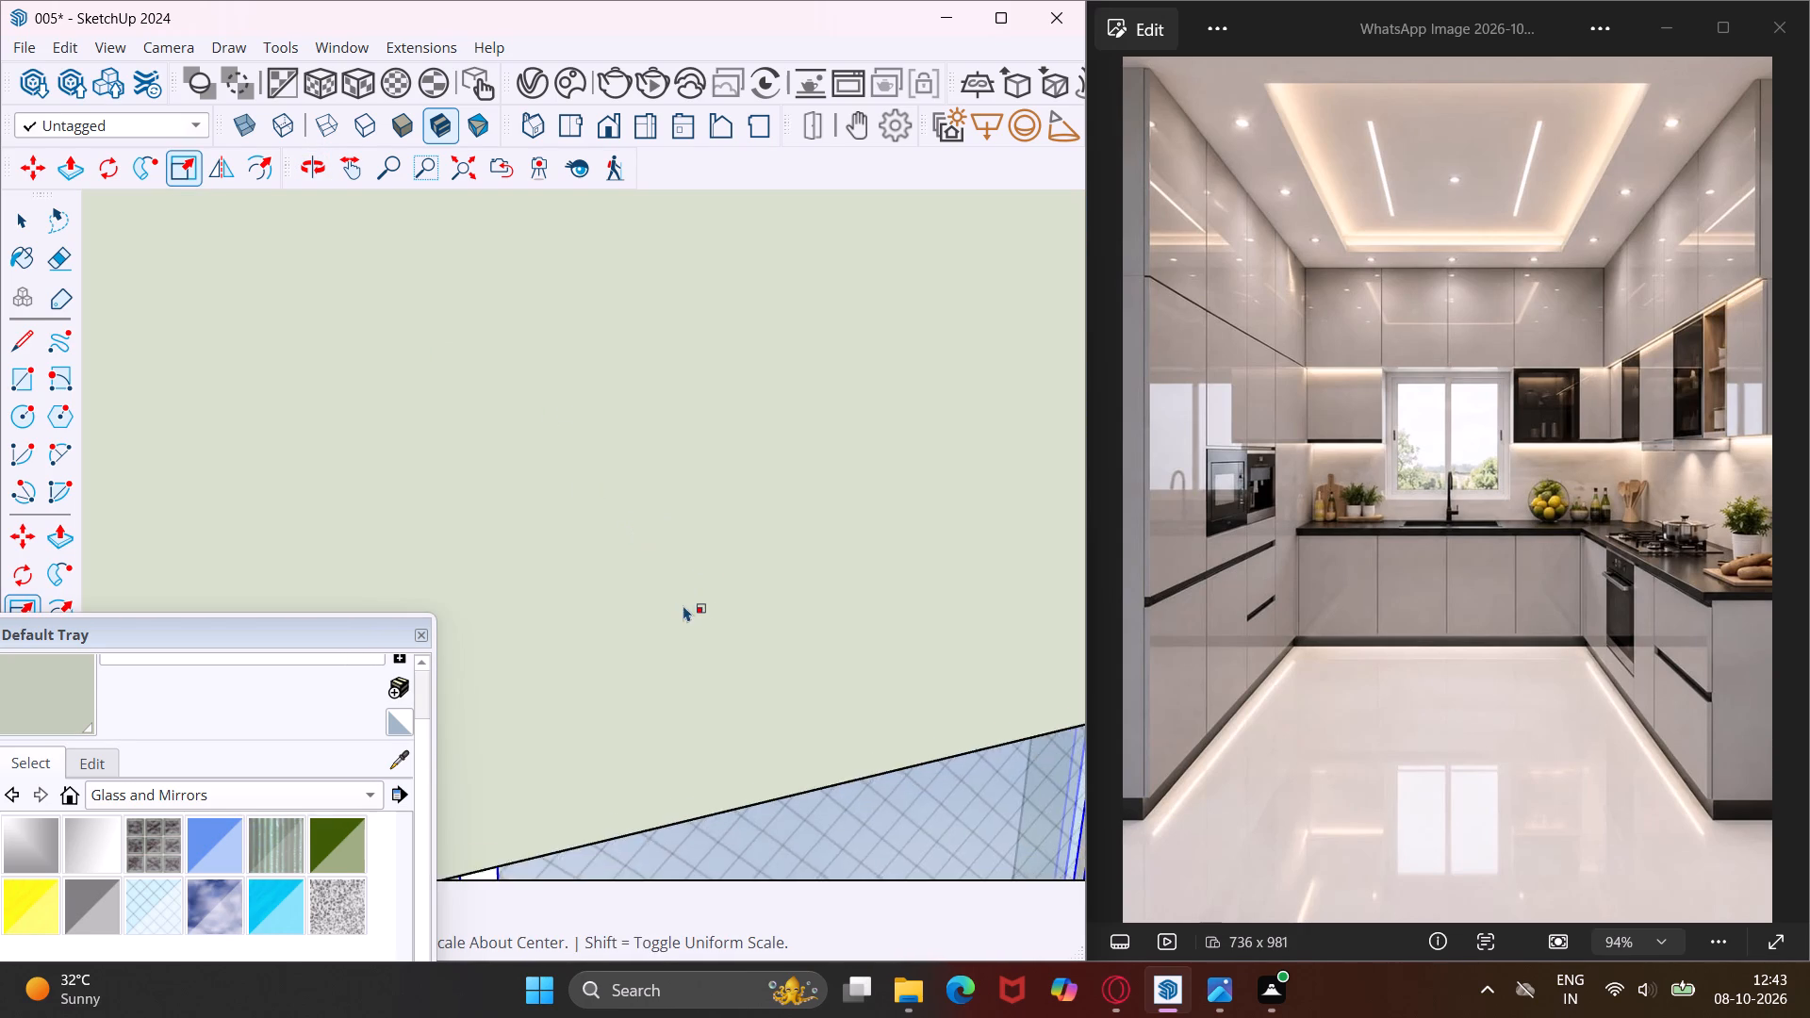
scroll(683, 605, "down", 20)
scroll(683, 605, "down", 10)
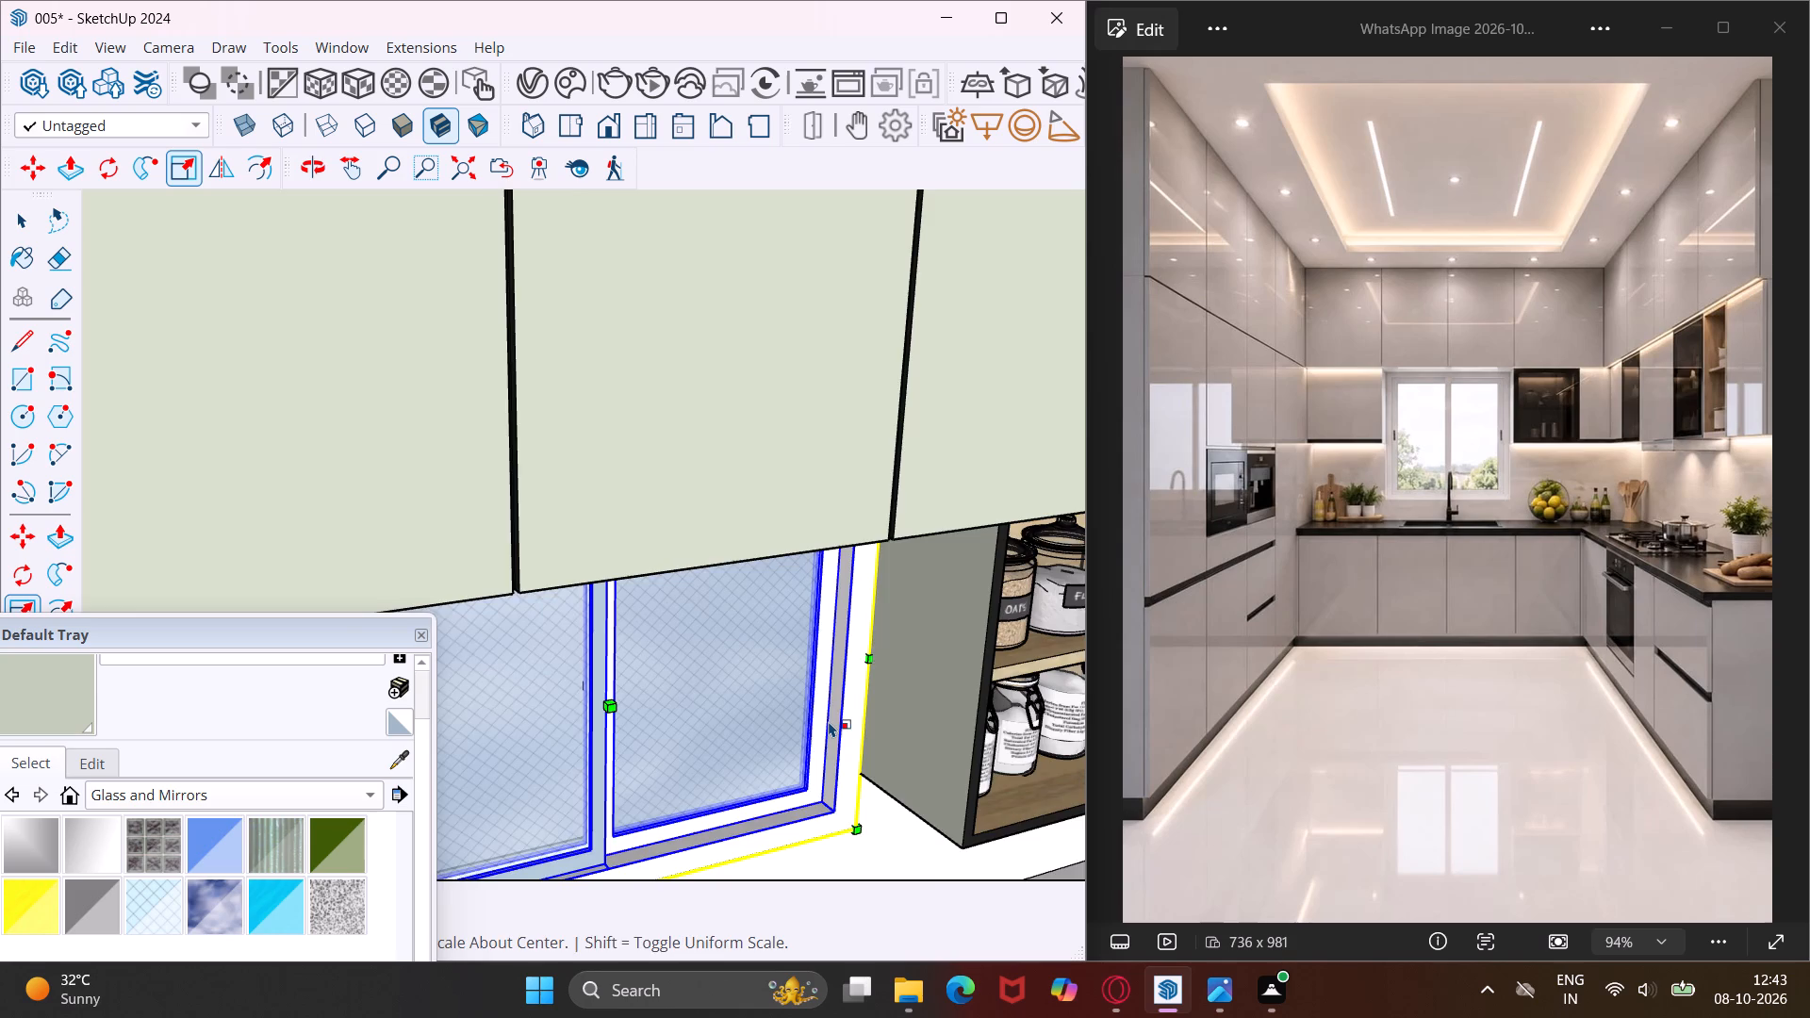
middle_click_drag(829, 721, 612, 553)
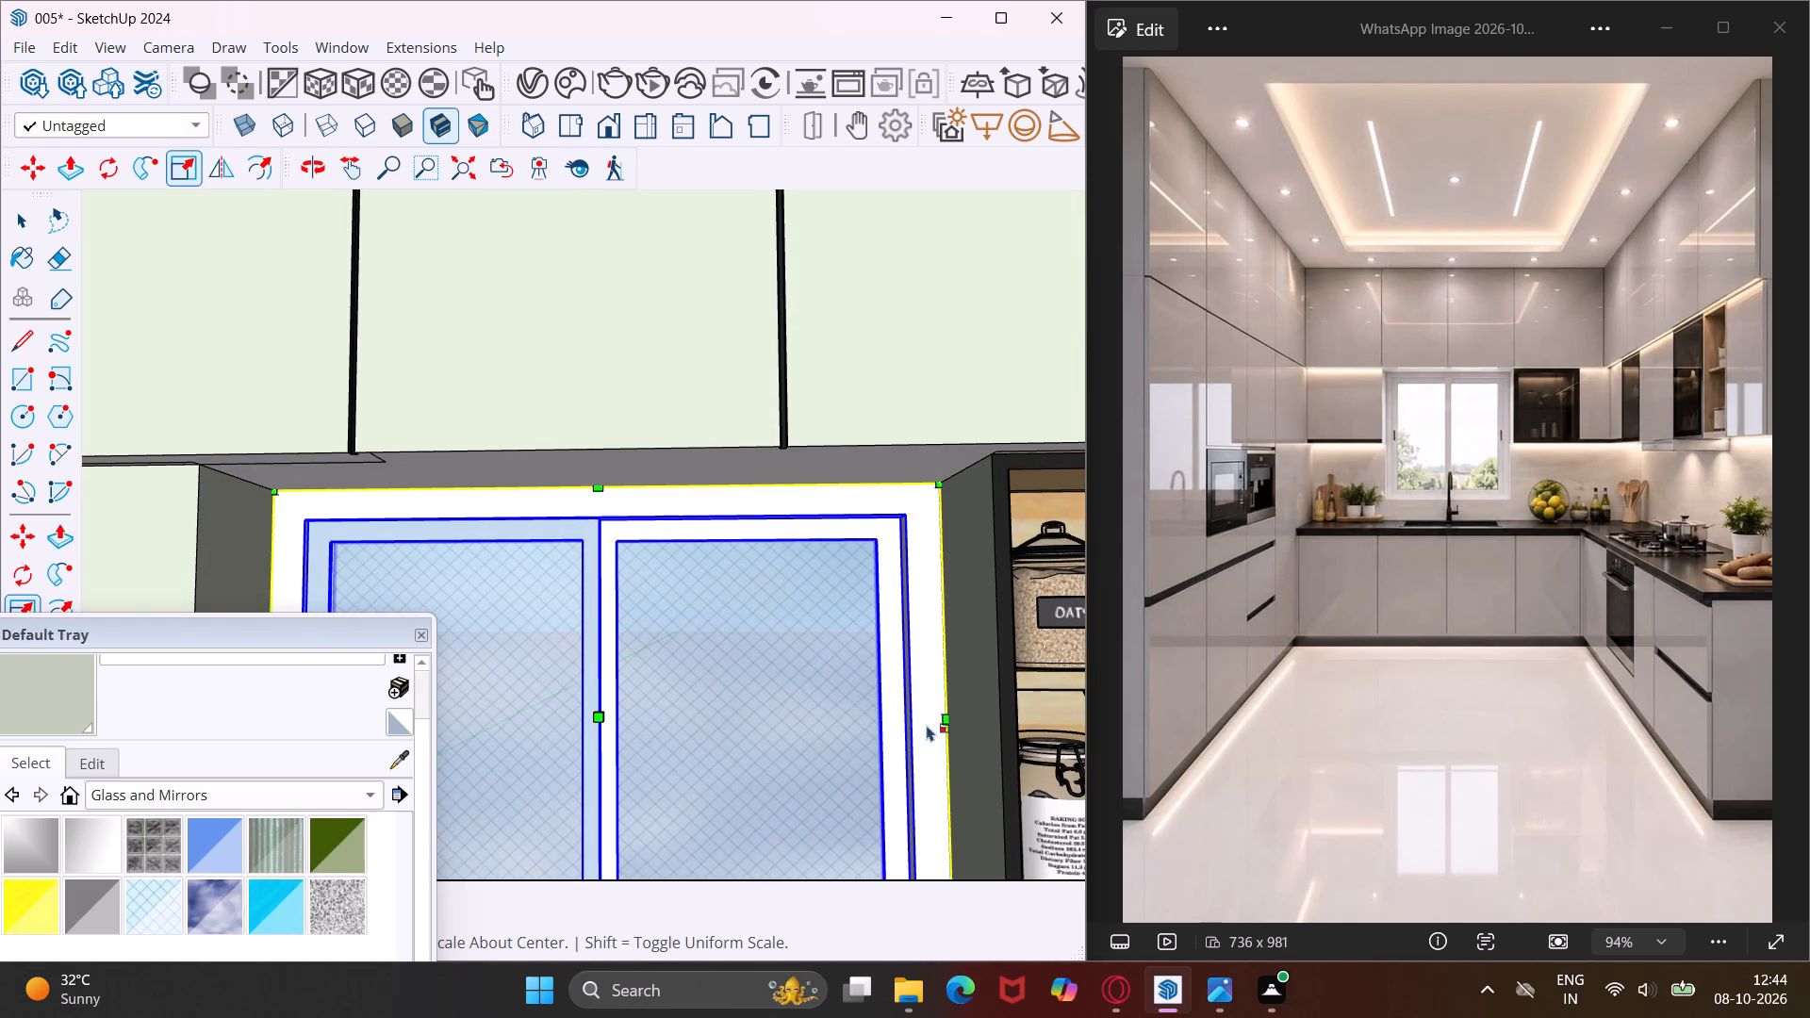
scroll(934, 733, "up", 9)
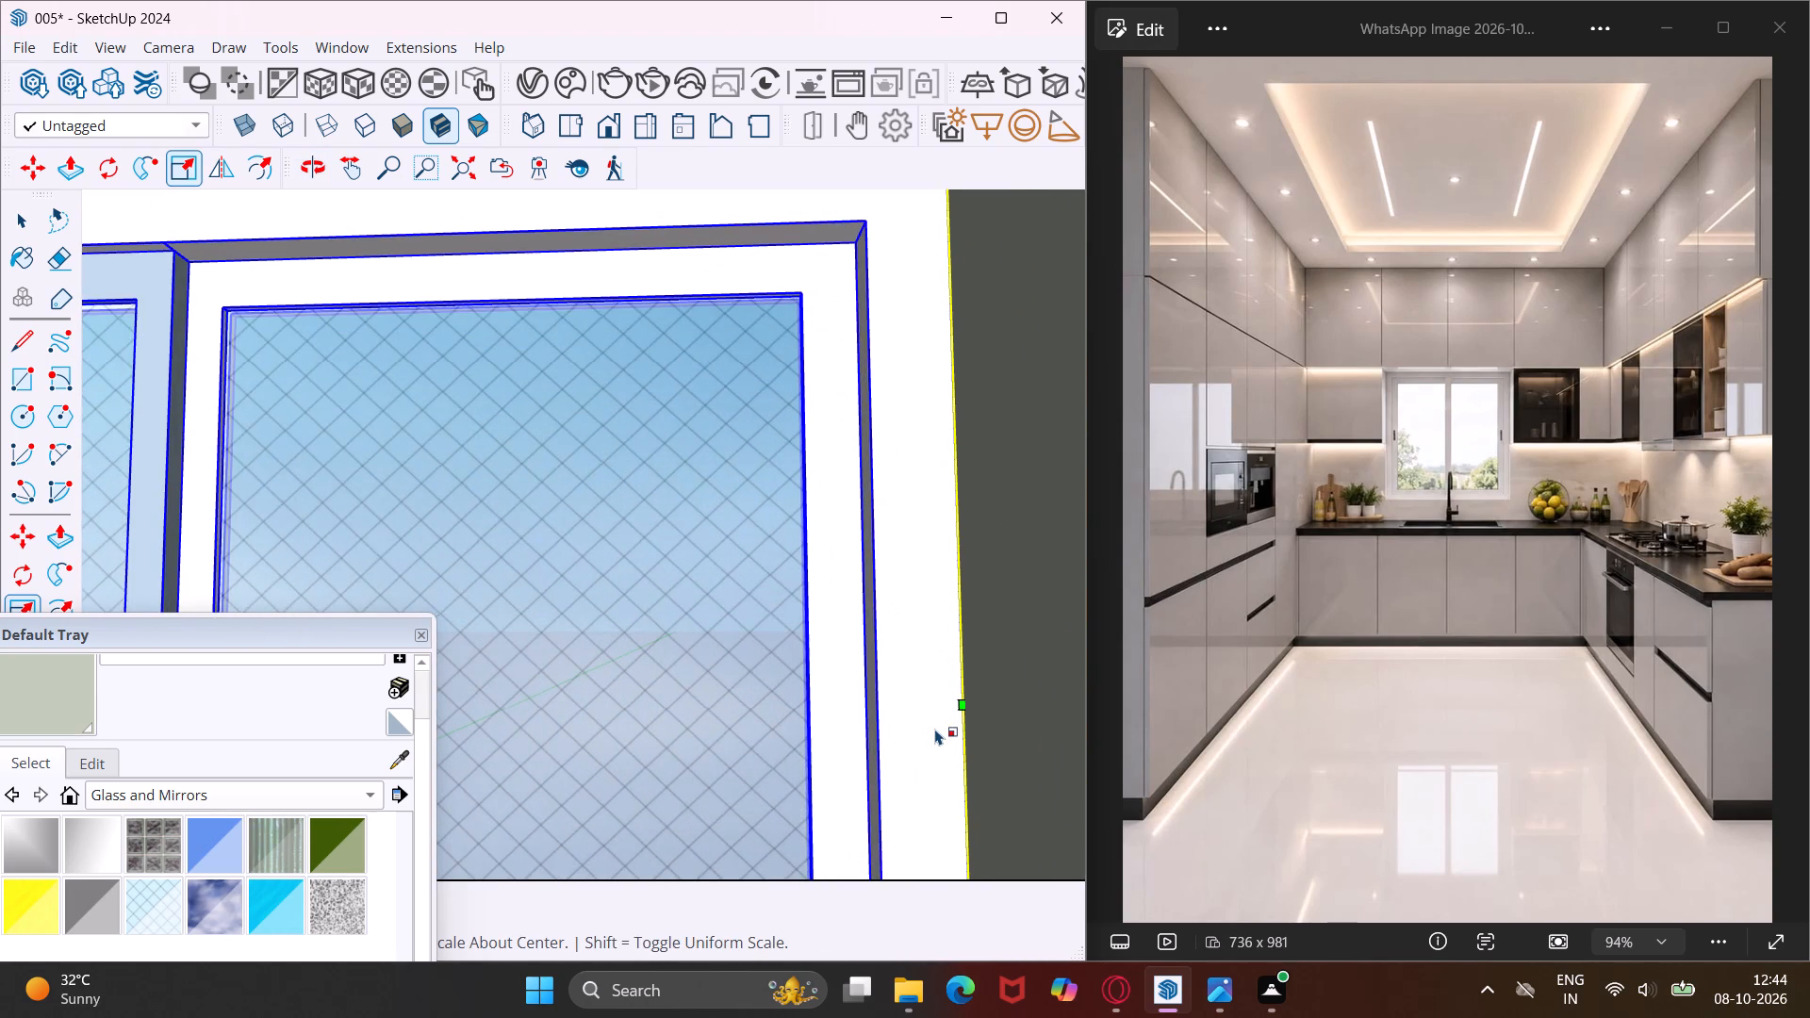
scroll(933, 728, "down", 20)
scroll(933, 728, "down", 7)
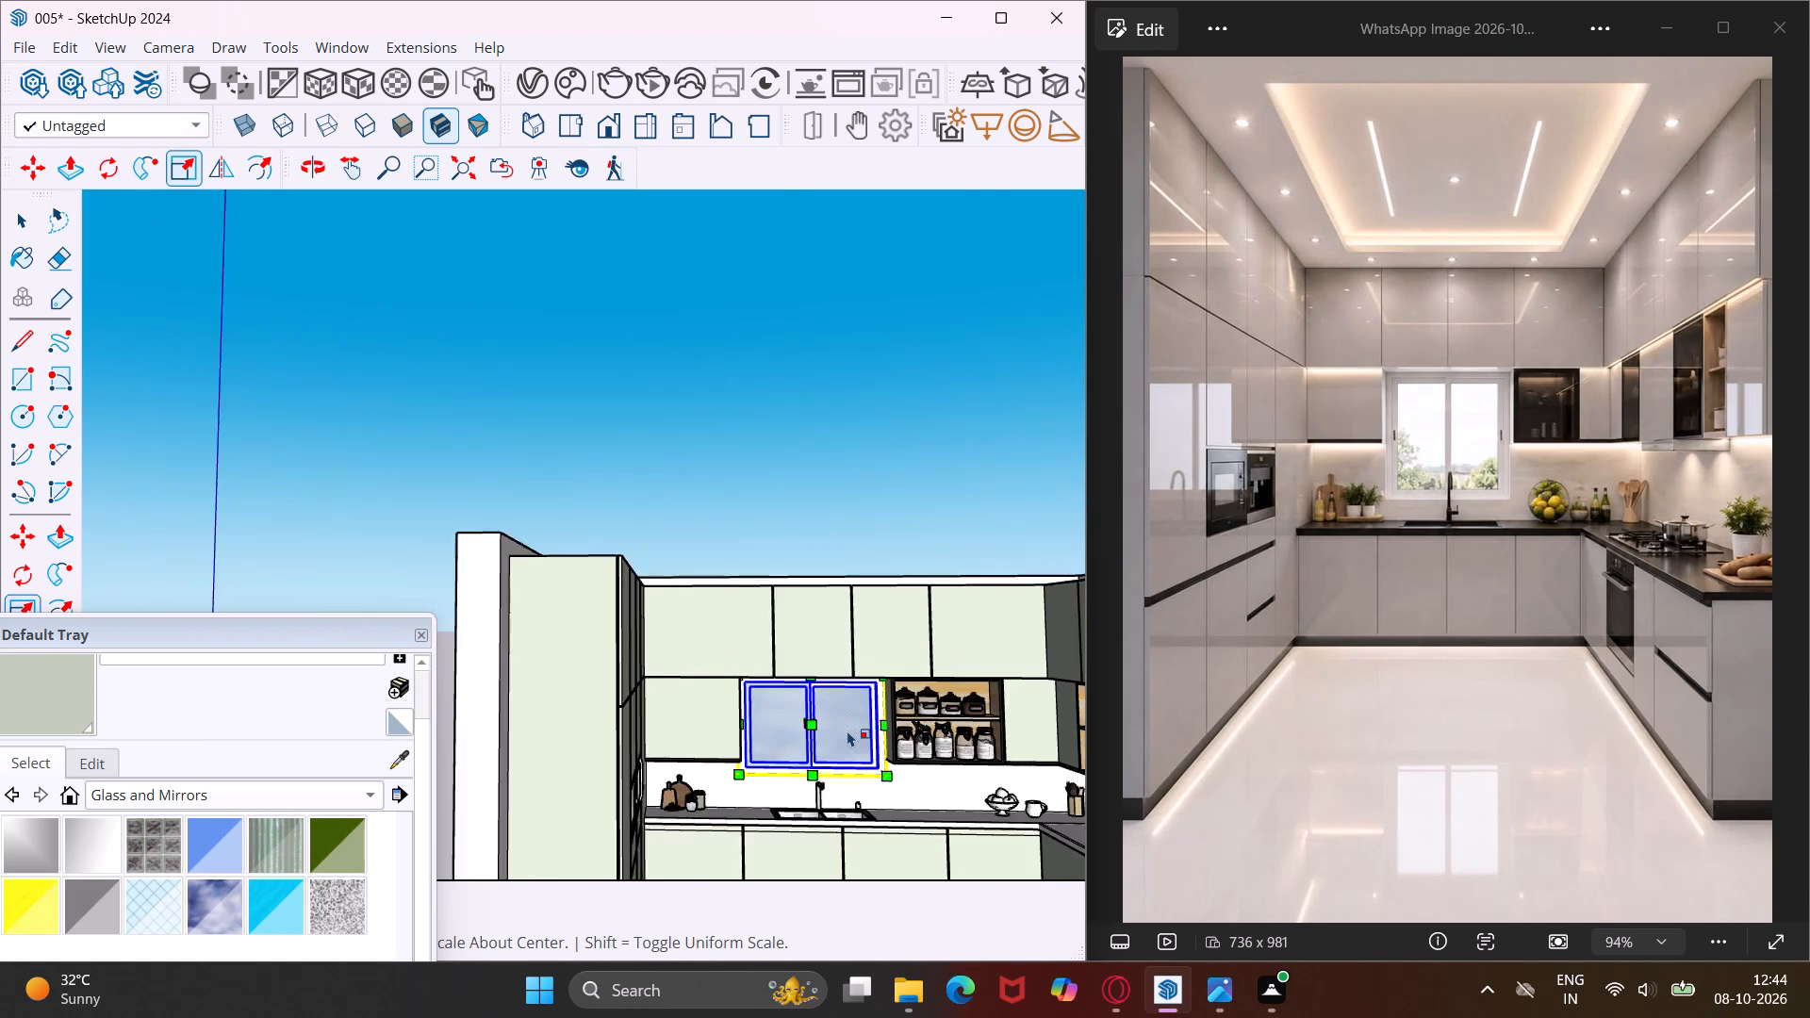
scroll(847, 731, "down", 5)
key("Escape")
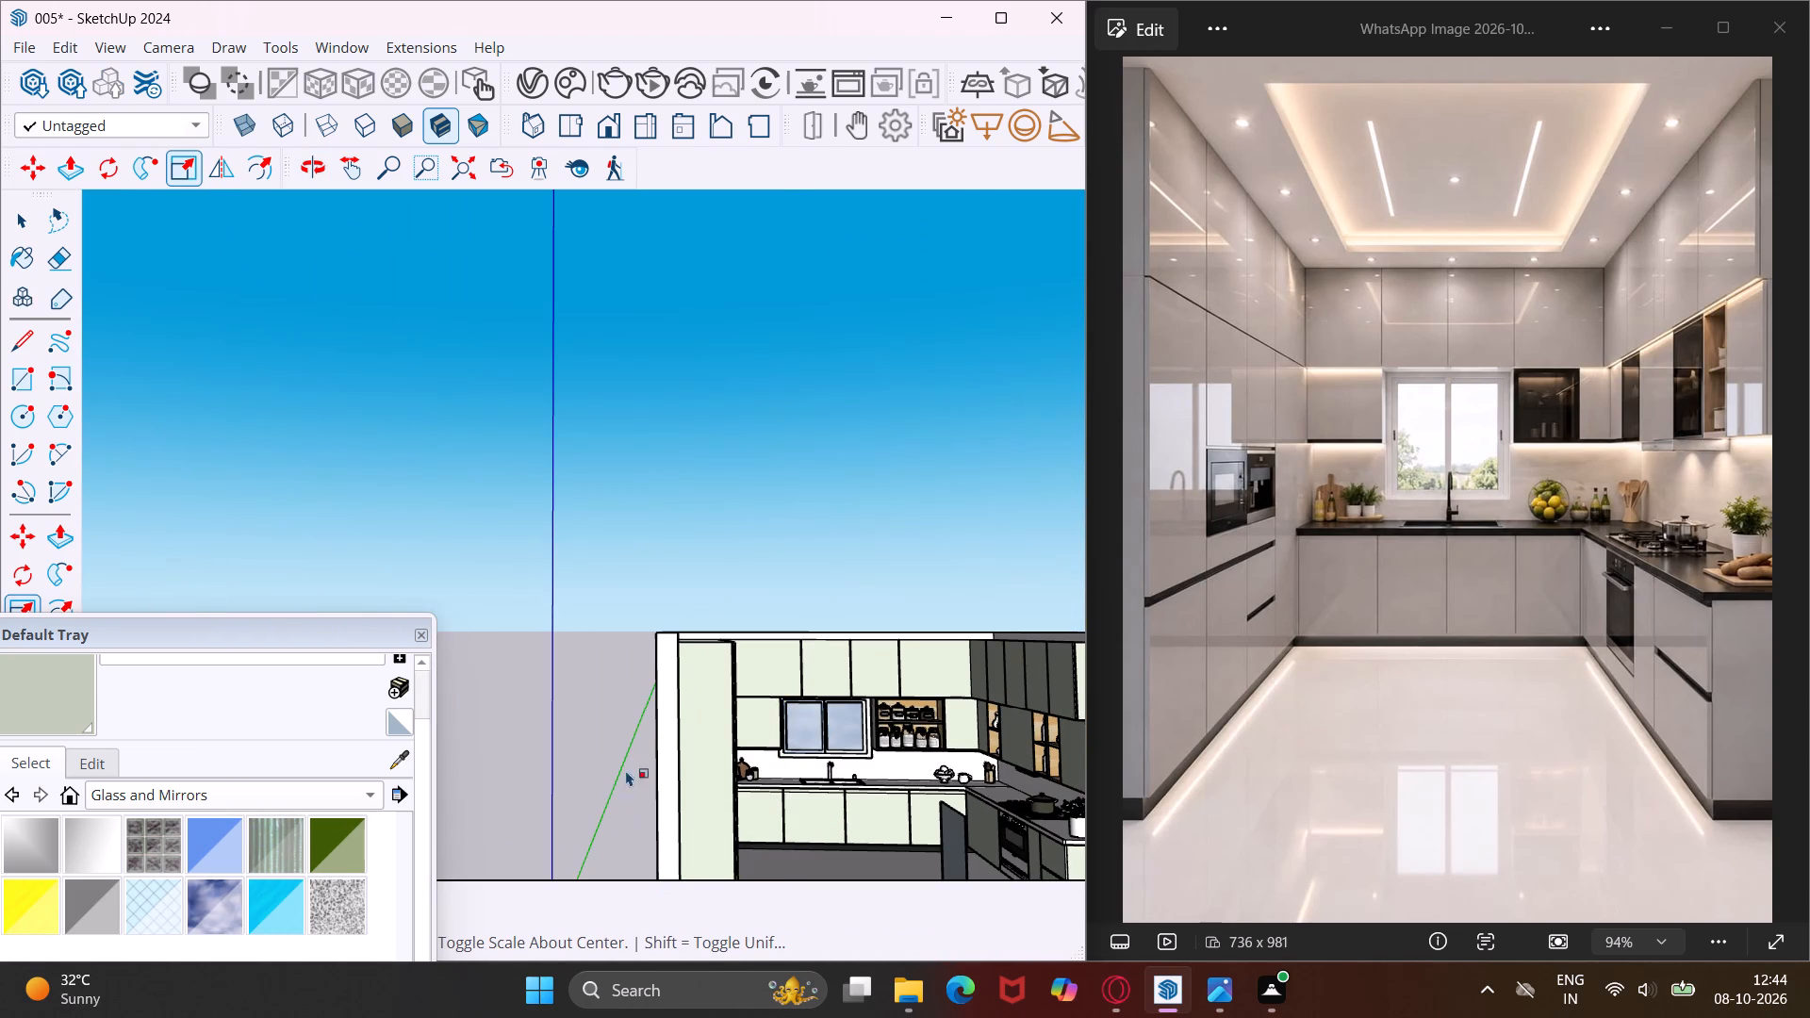
middle_click_drag(847, 752, 747, 710)
scroll(747, 705, "down", 9)
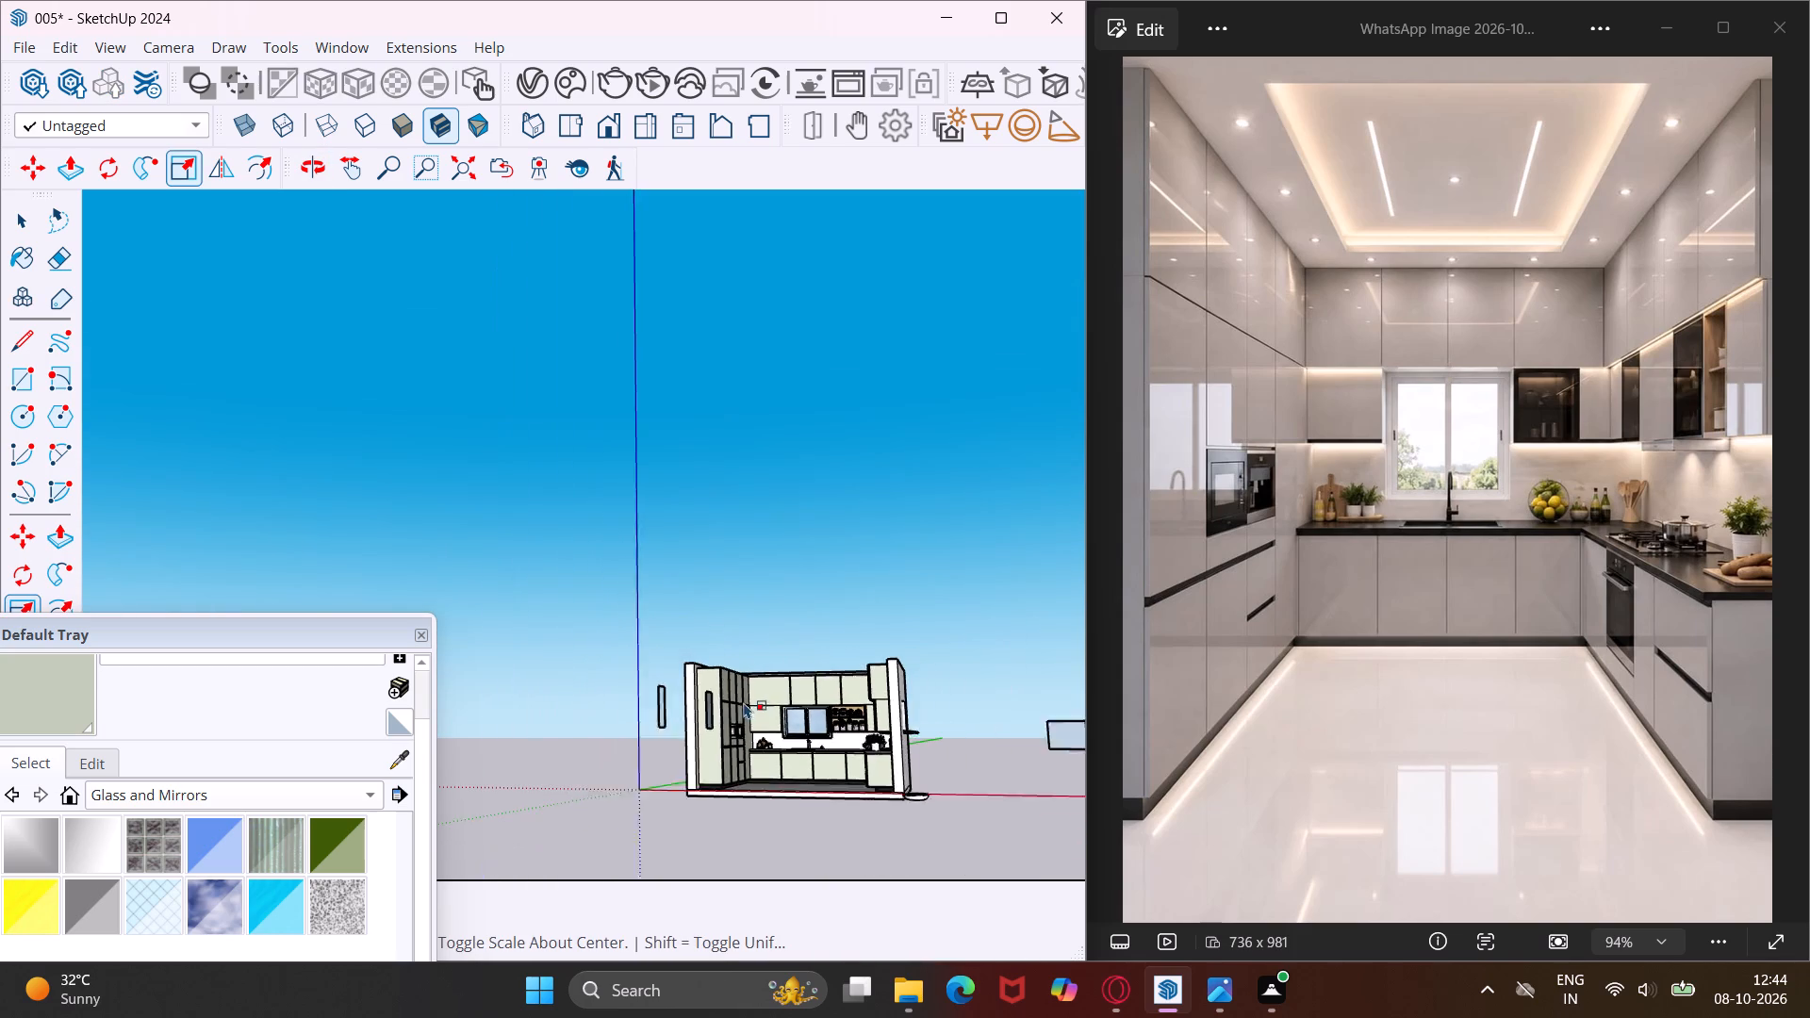
middle_click_drag(876, 777, 972, 843)
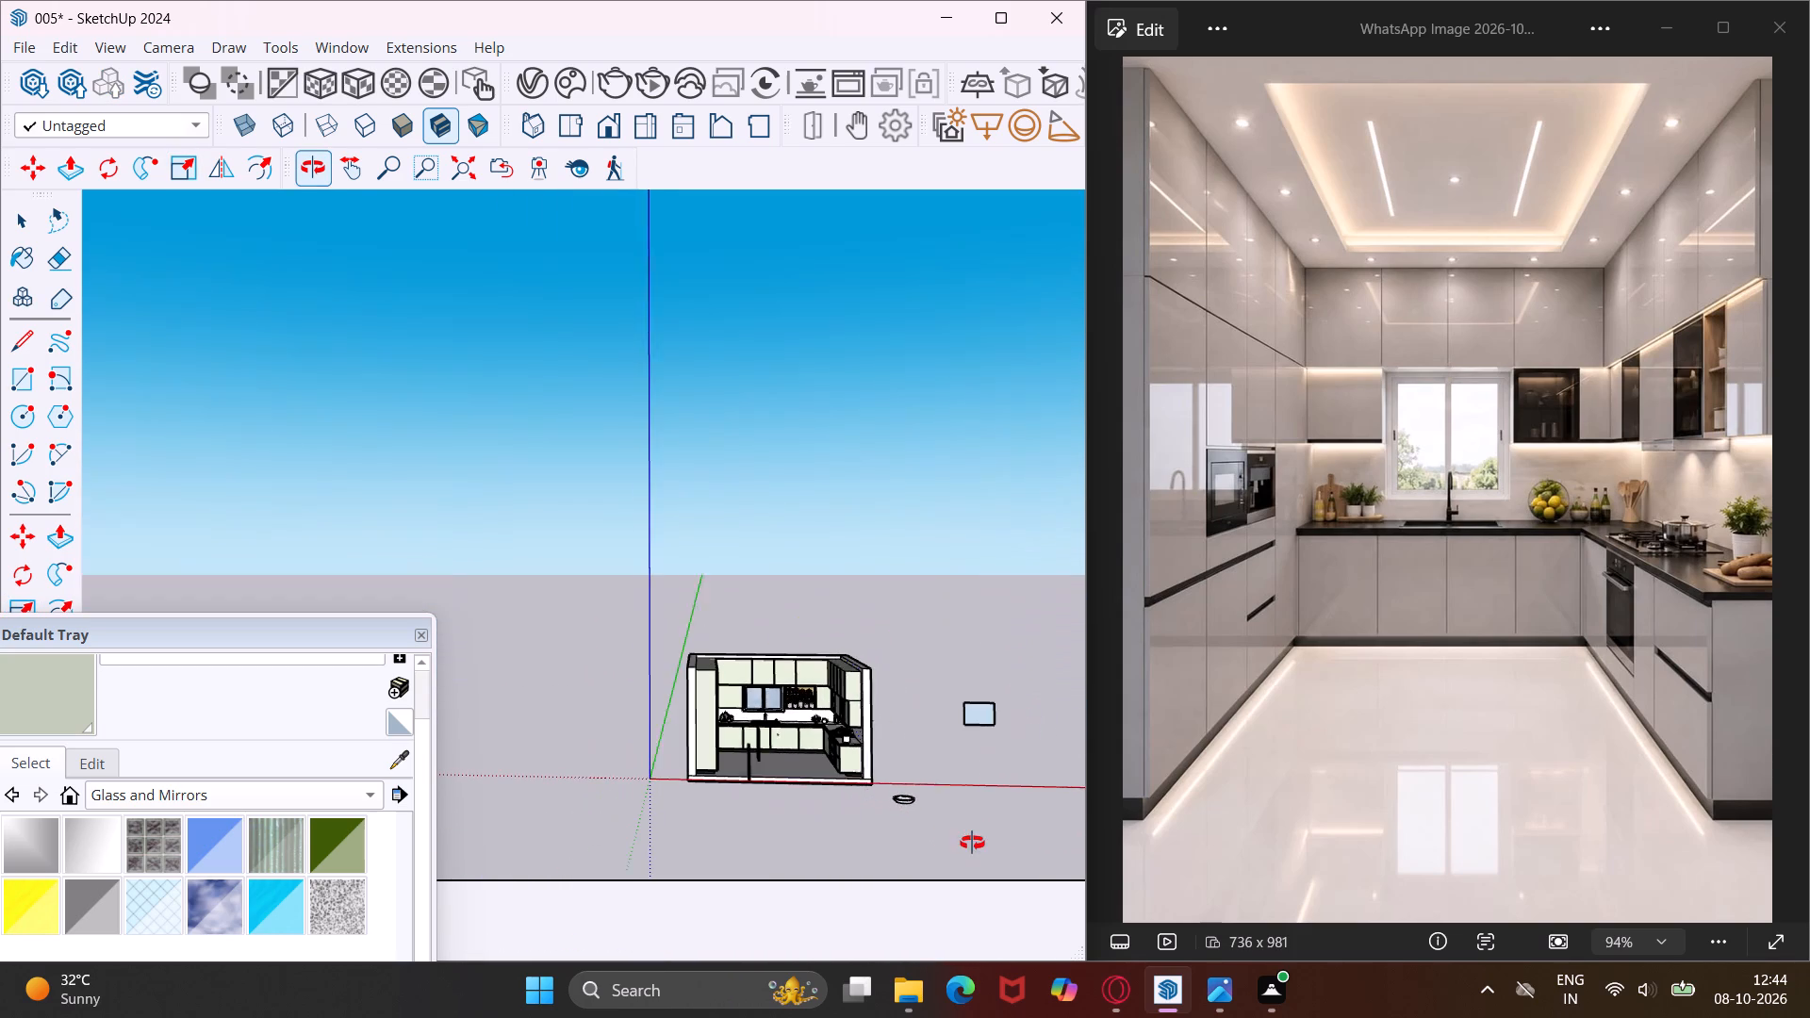
middle_click_drag(972, 843, 973, 843)
scroll(800, 696, "up", 14)
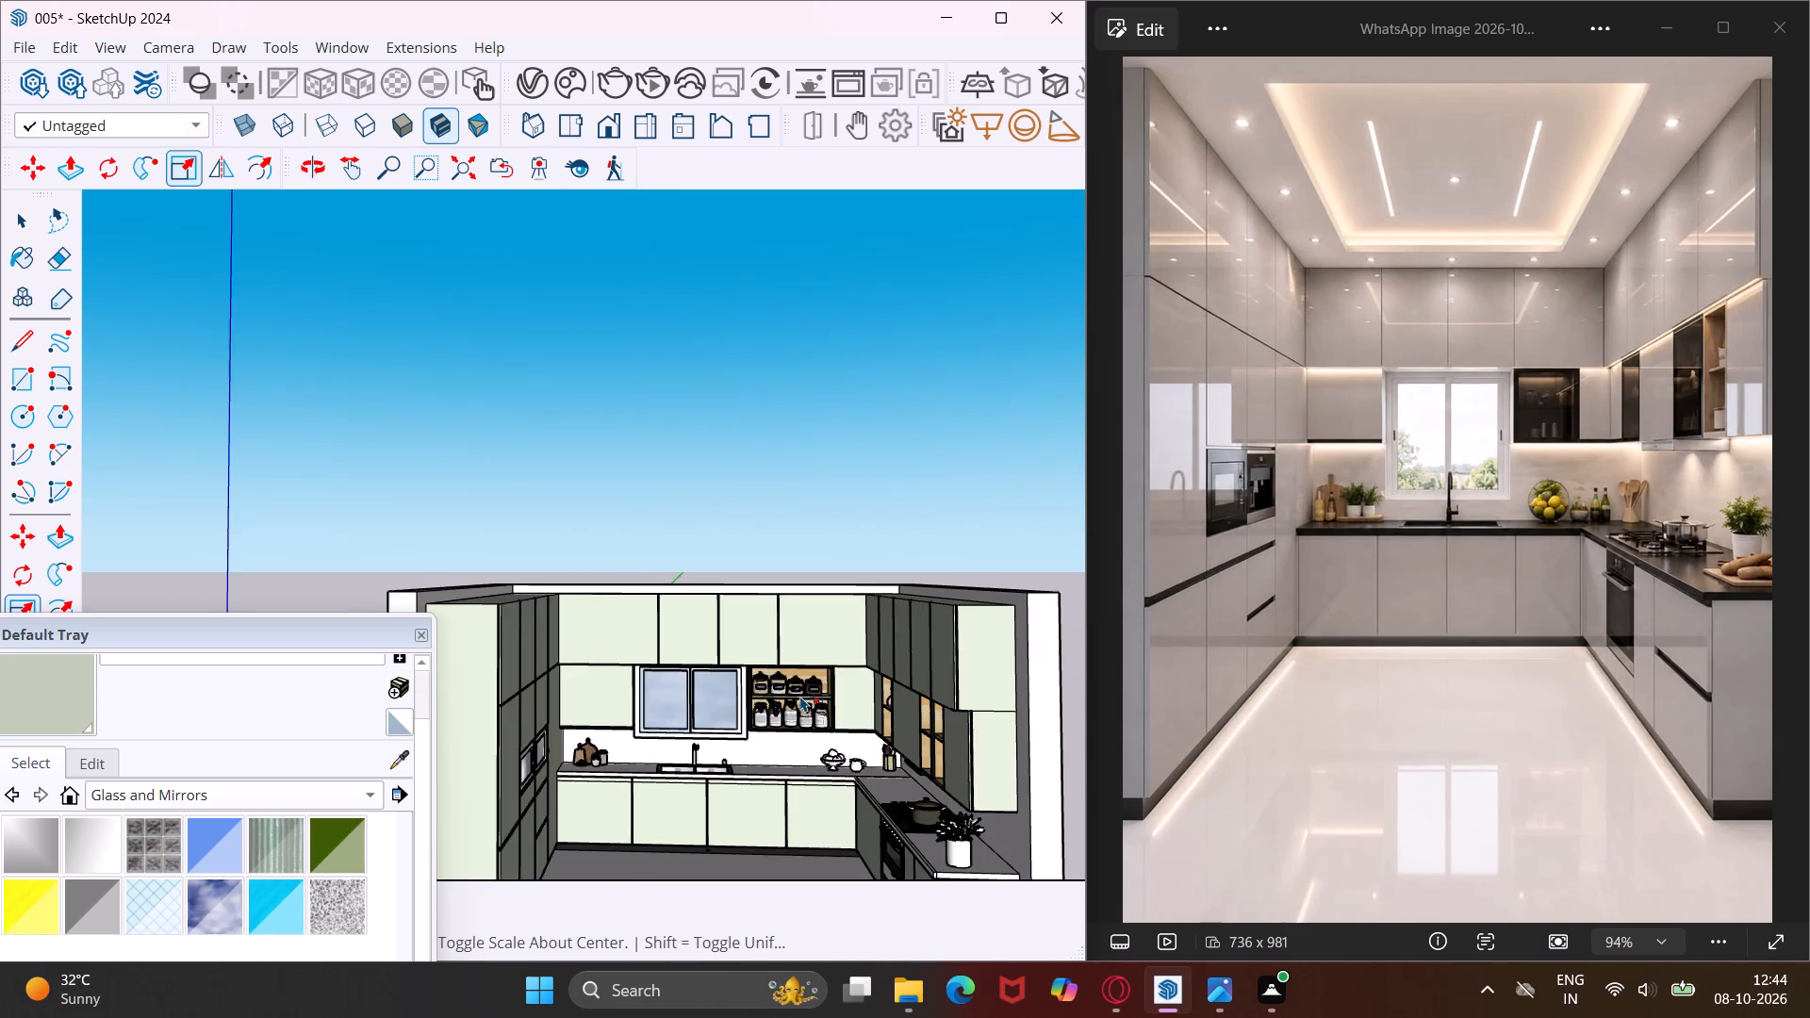
middle_click_drag(800, 696, 930, 765)
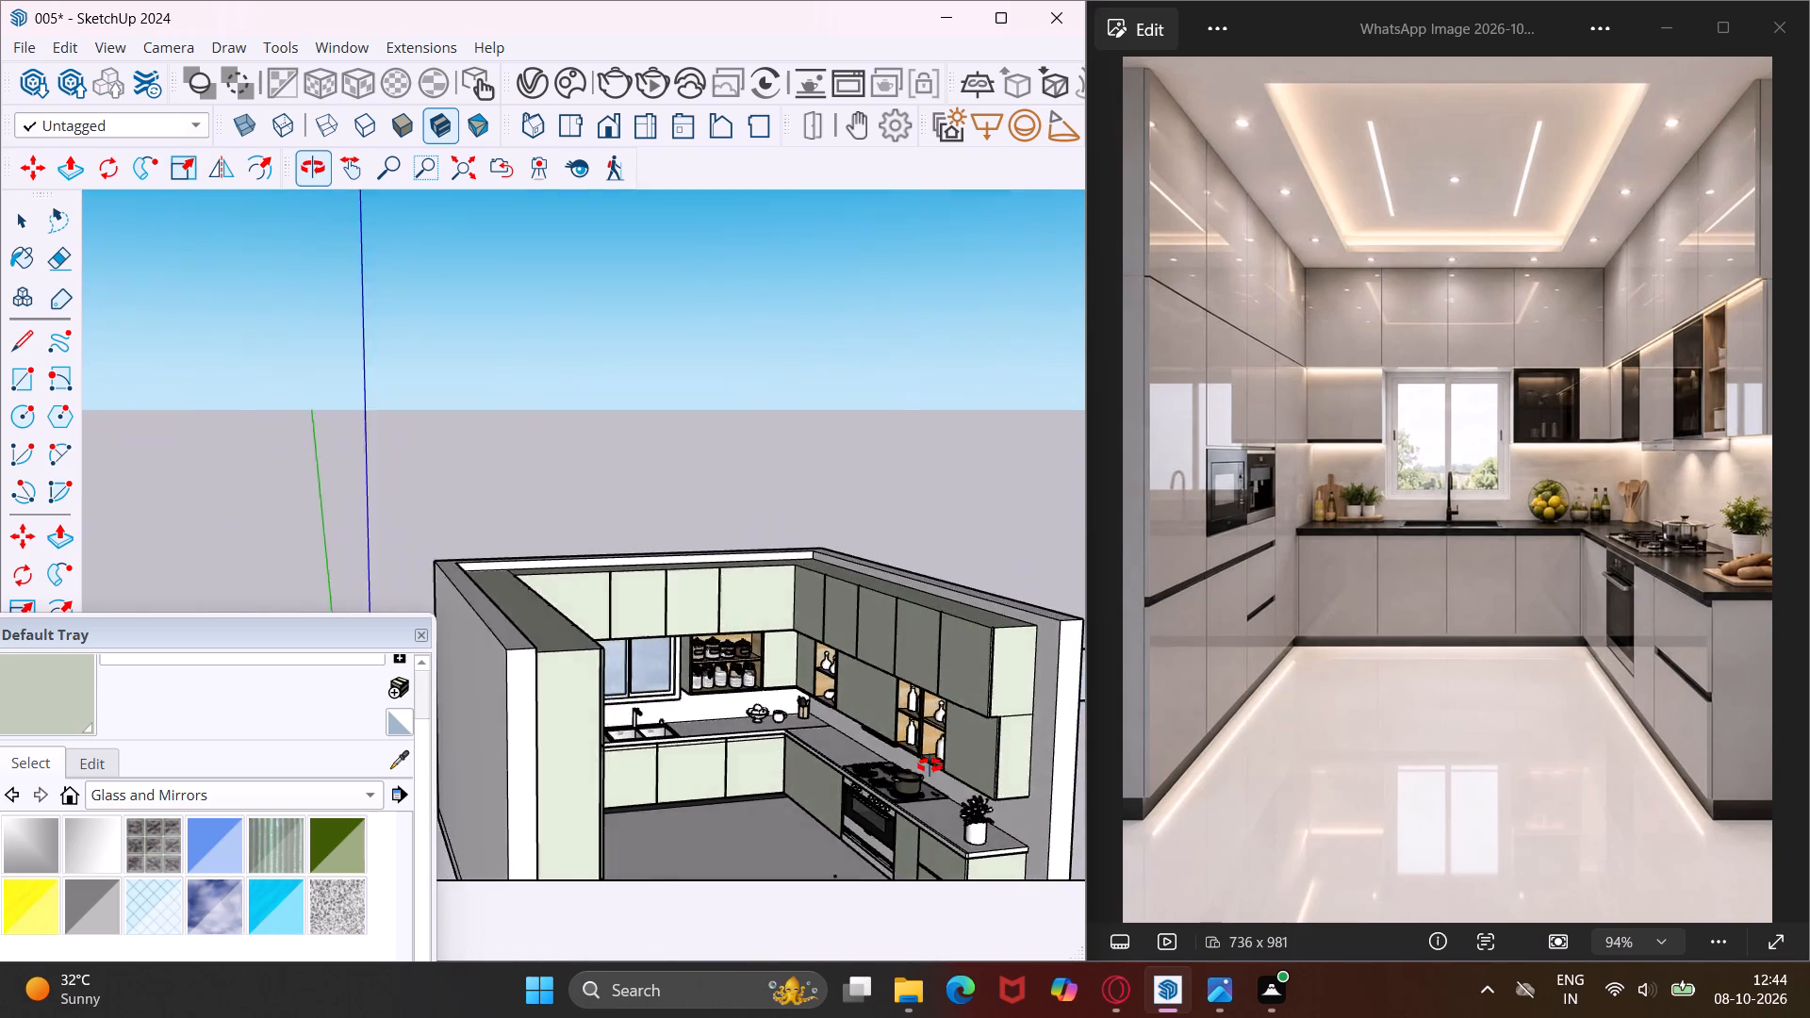
middle_click_drag(930, 765, 807, 802)
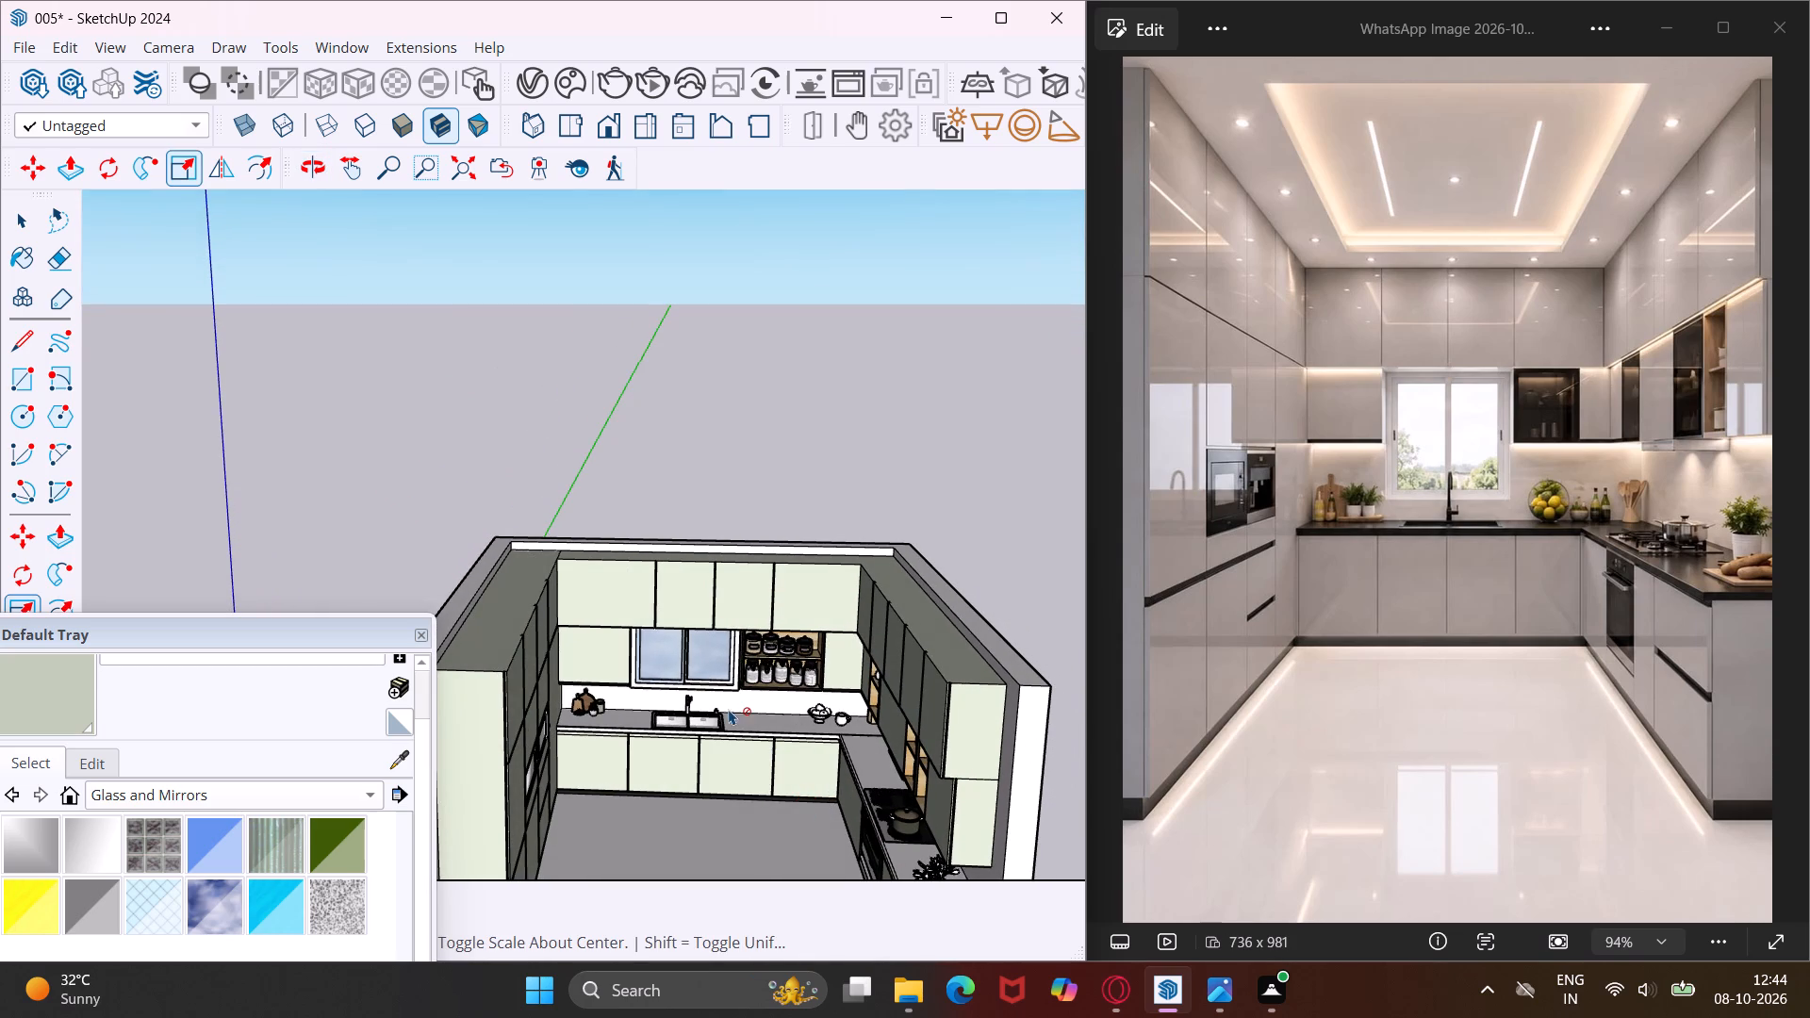
Open the Stone category of the online materials in the Chaos Cosmos browser from the V-Ray Asset Editor.
left_click(533, 77)
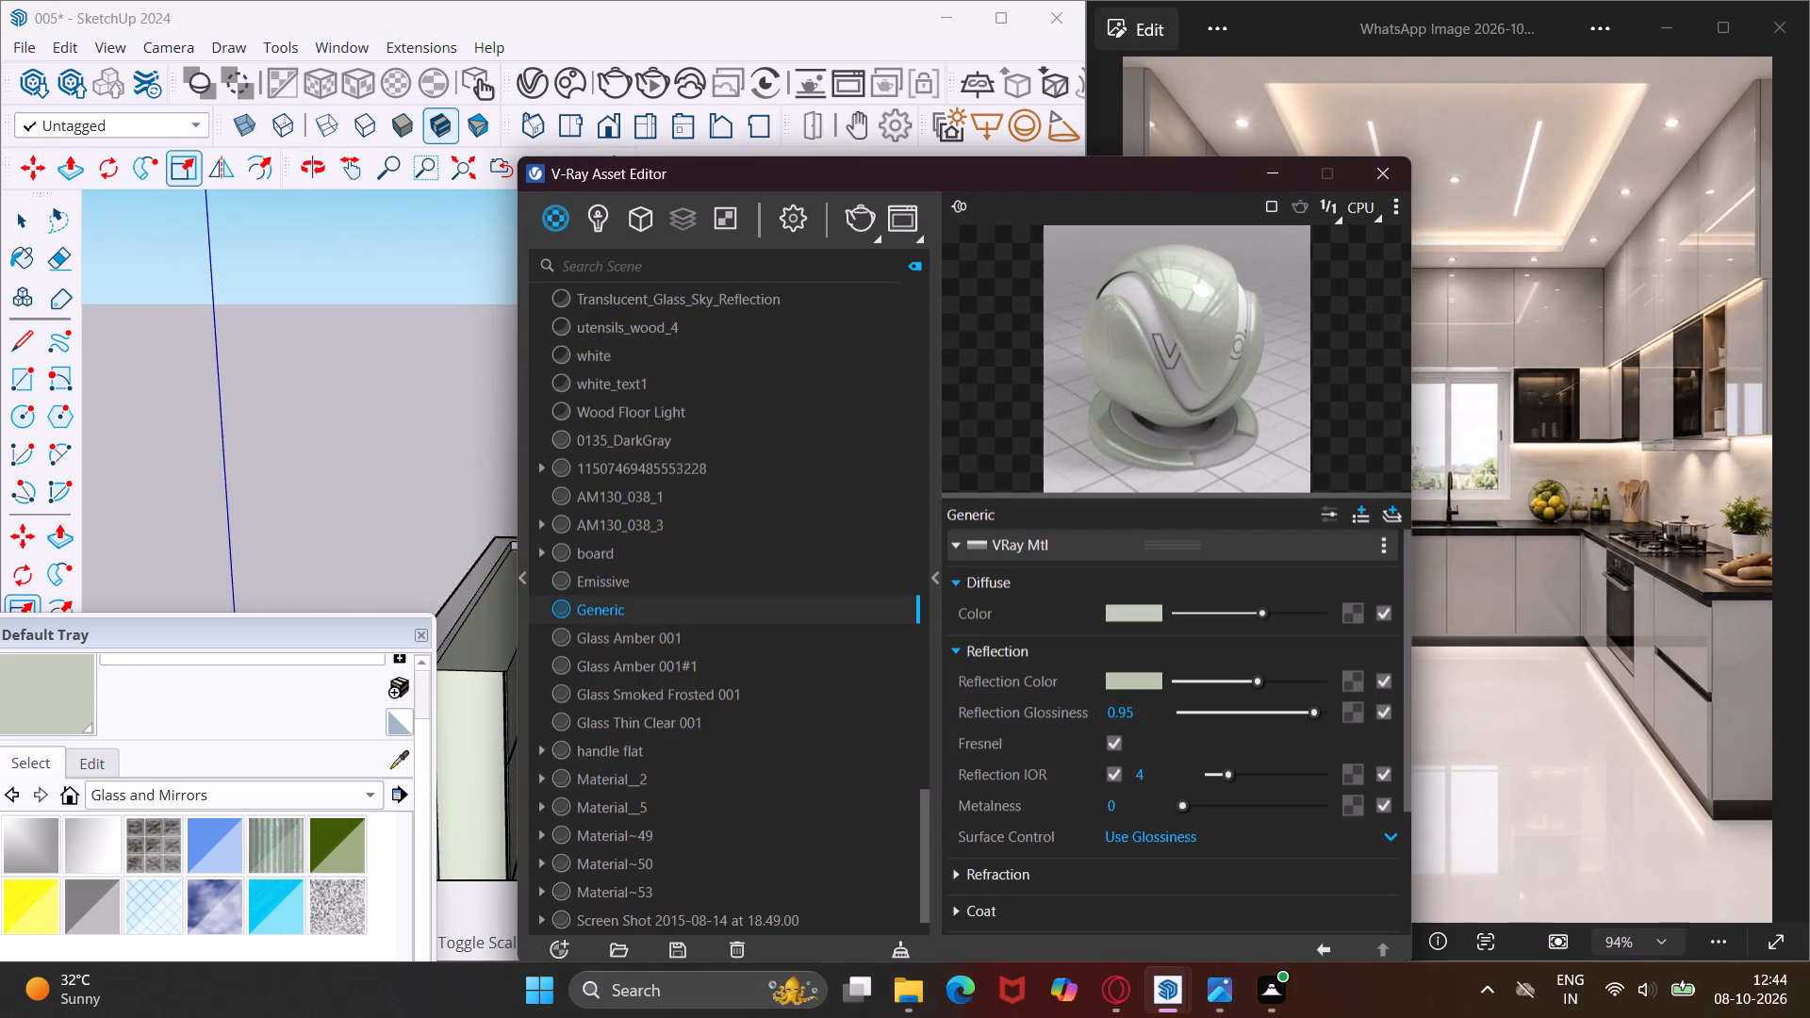
left_click(522, 576)
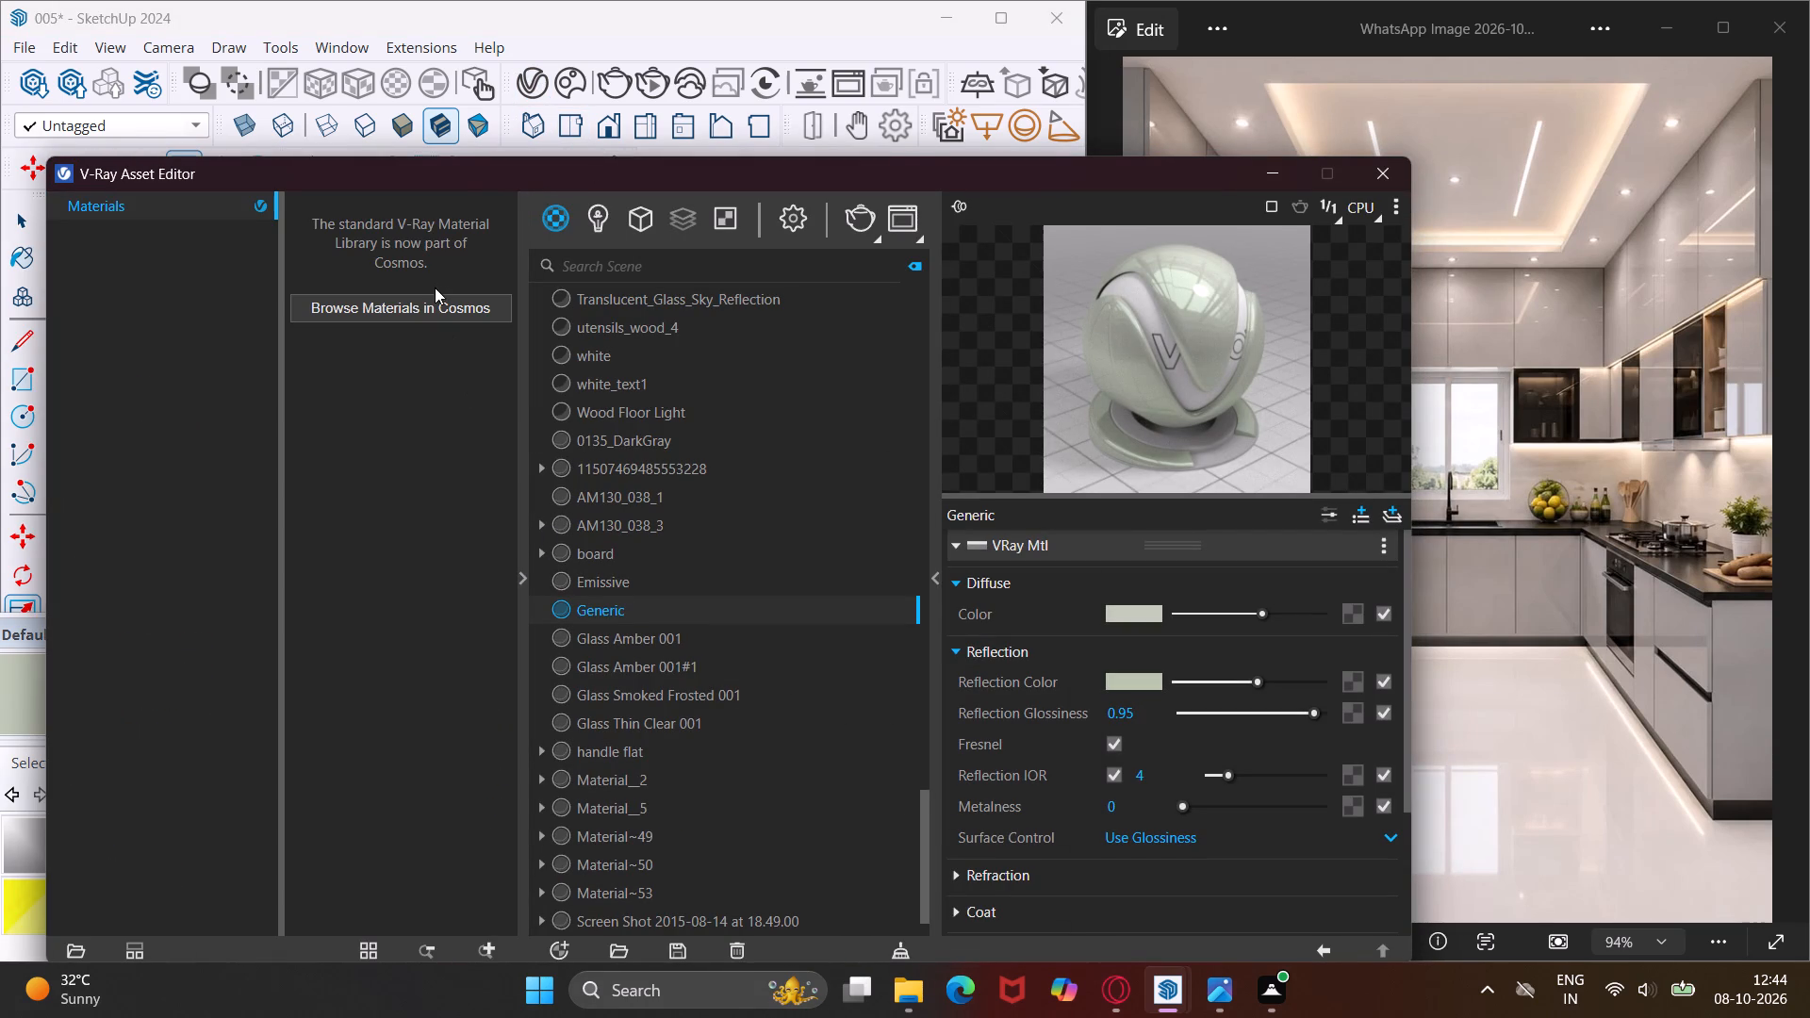
left_click(441, 296)
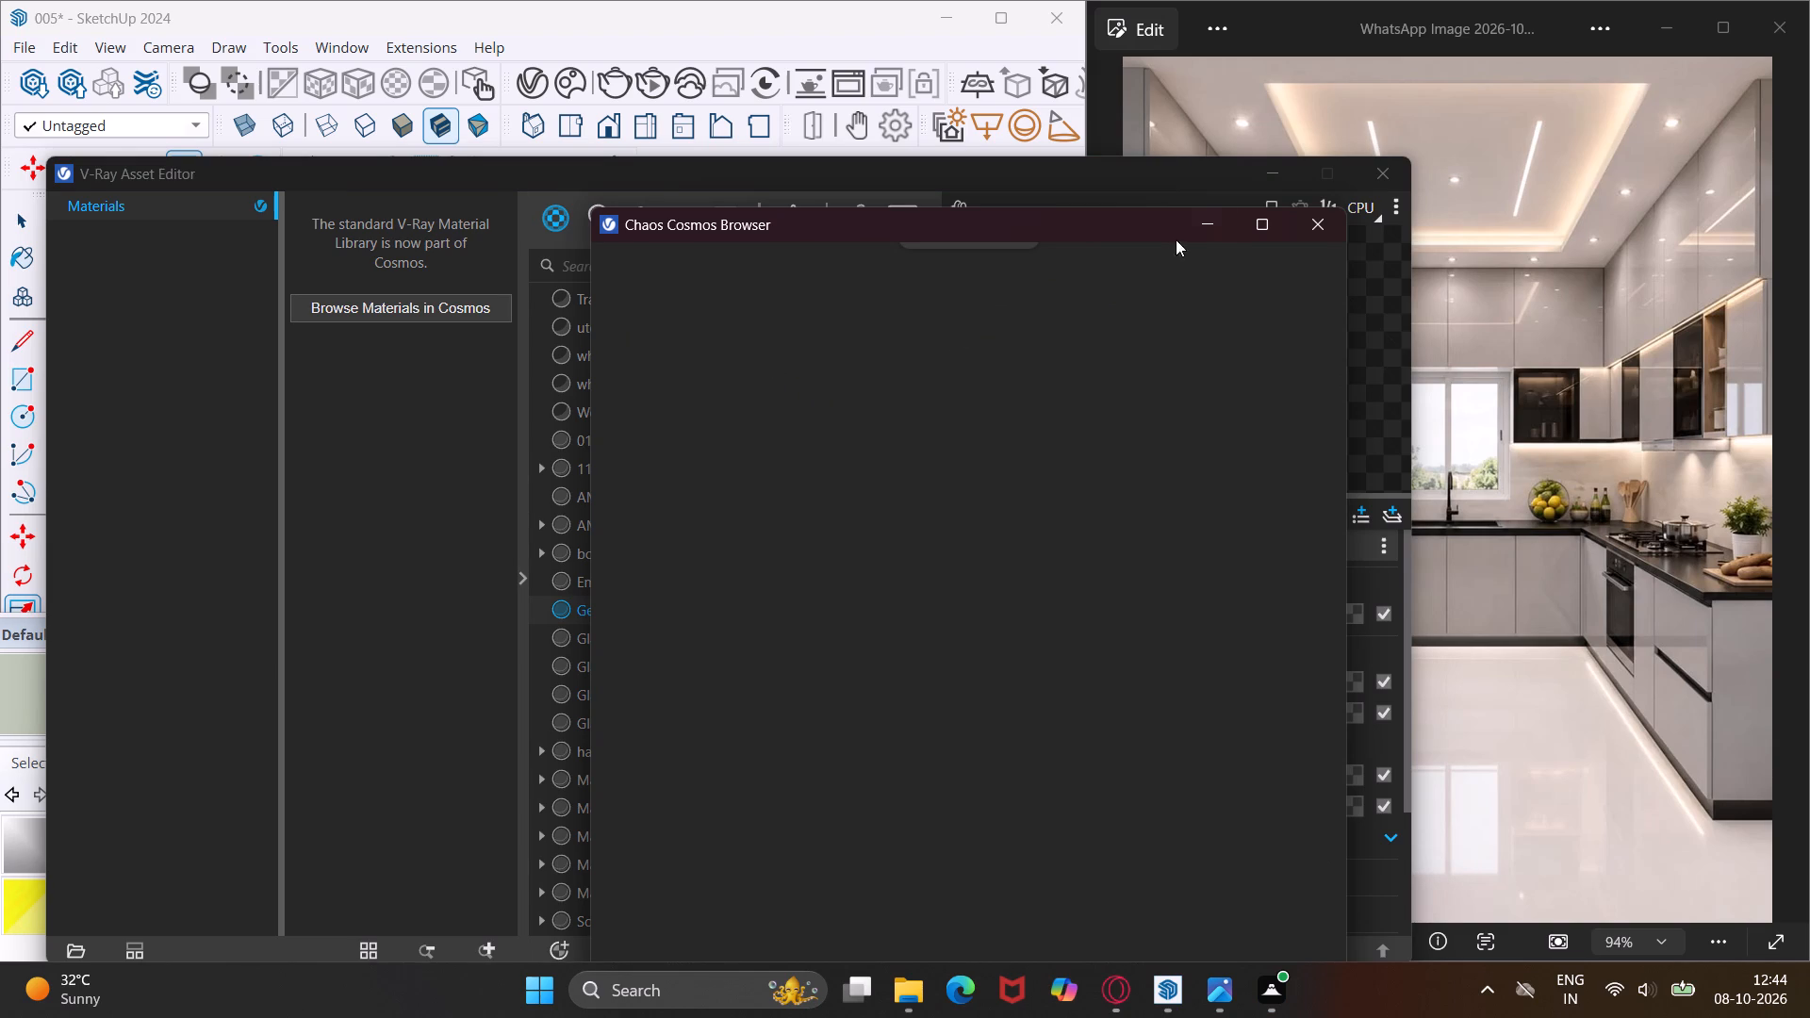
left_click(1293, 226)
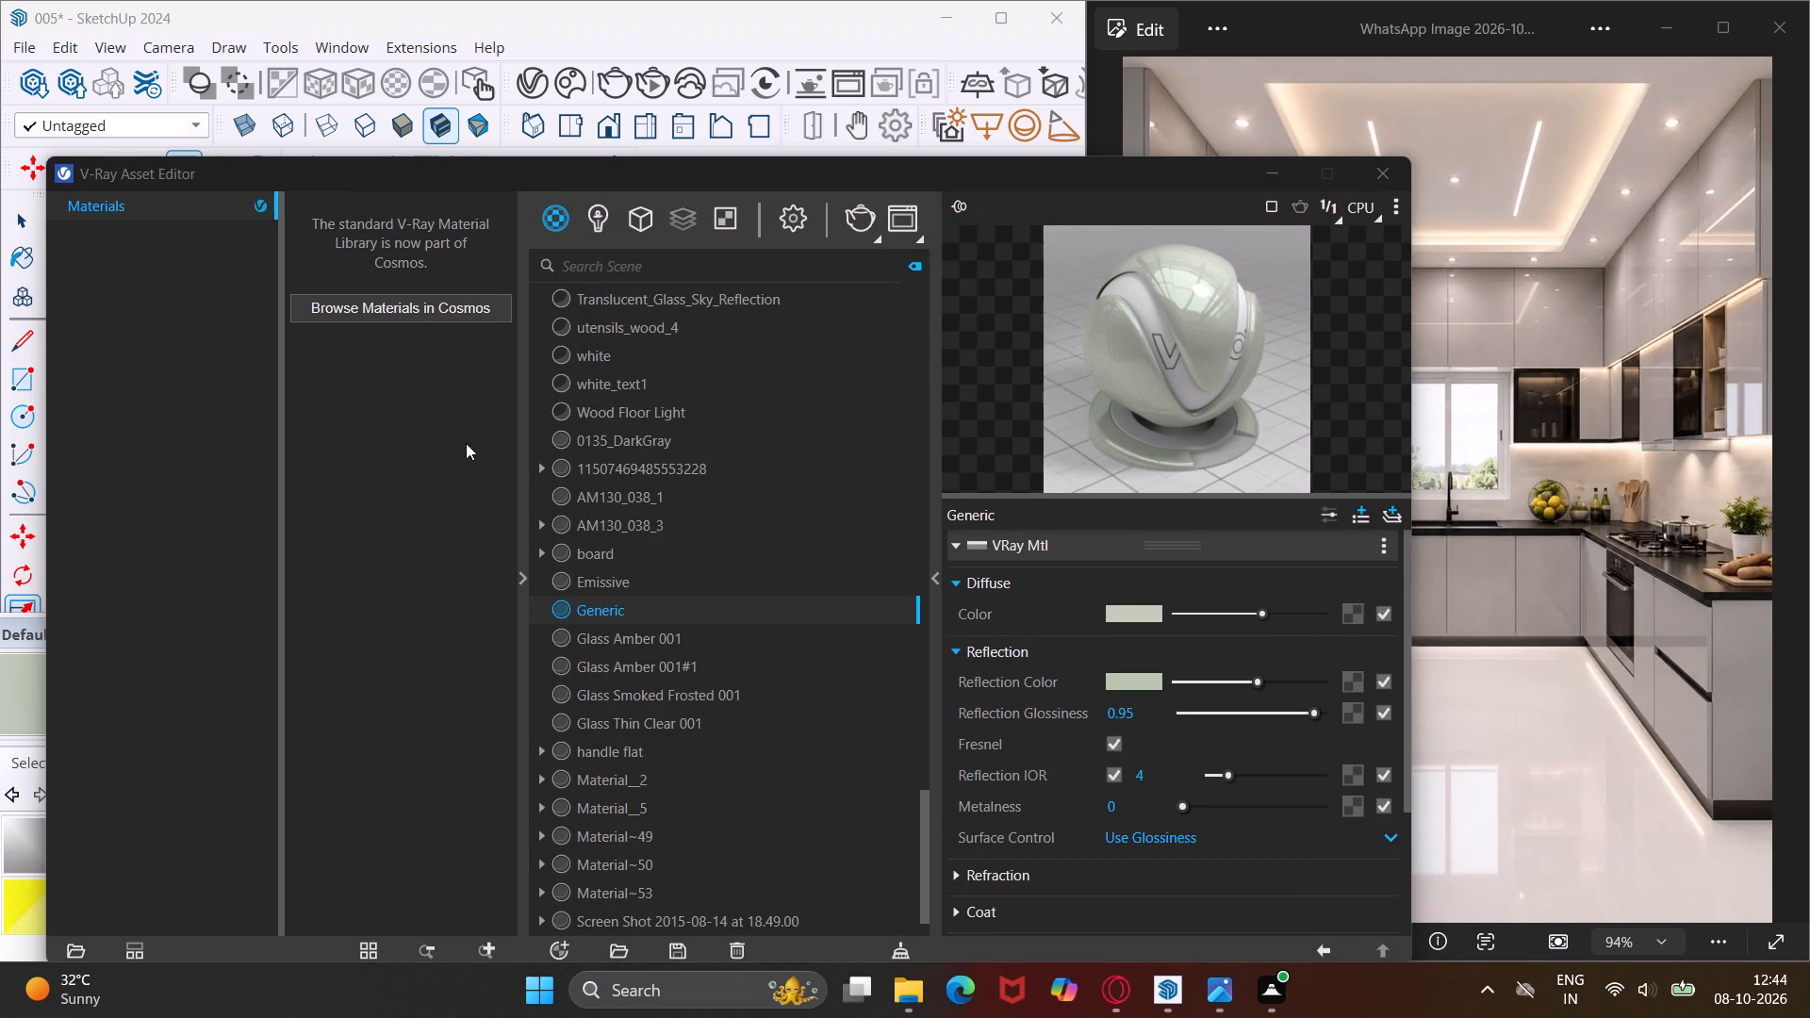
left_click(424, 304)
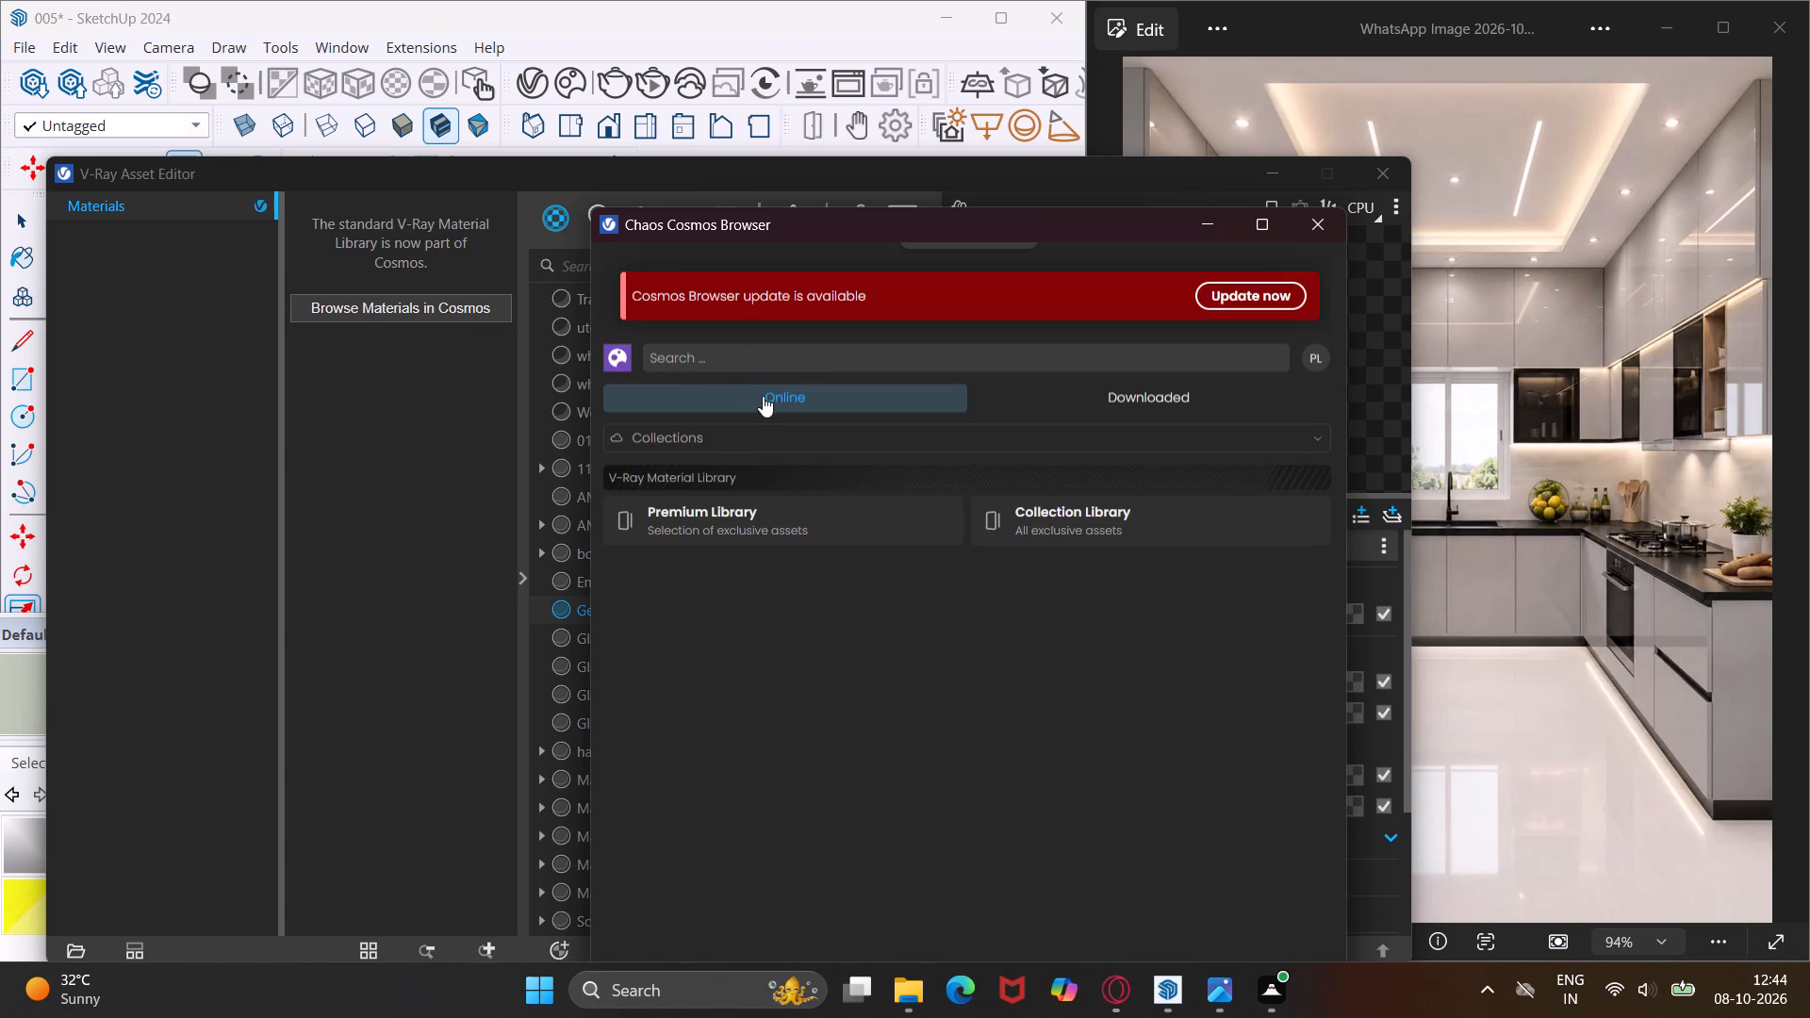
left_click(771, 429)
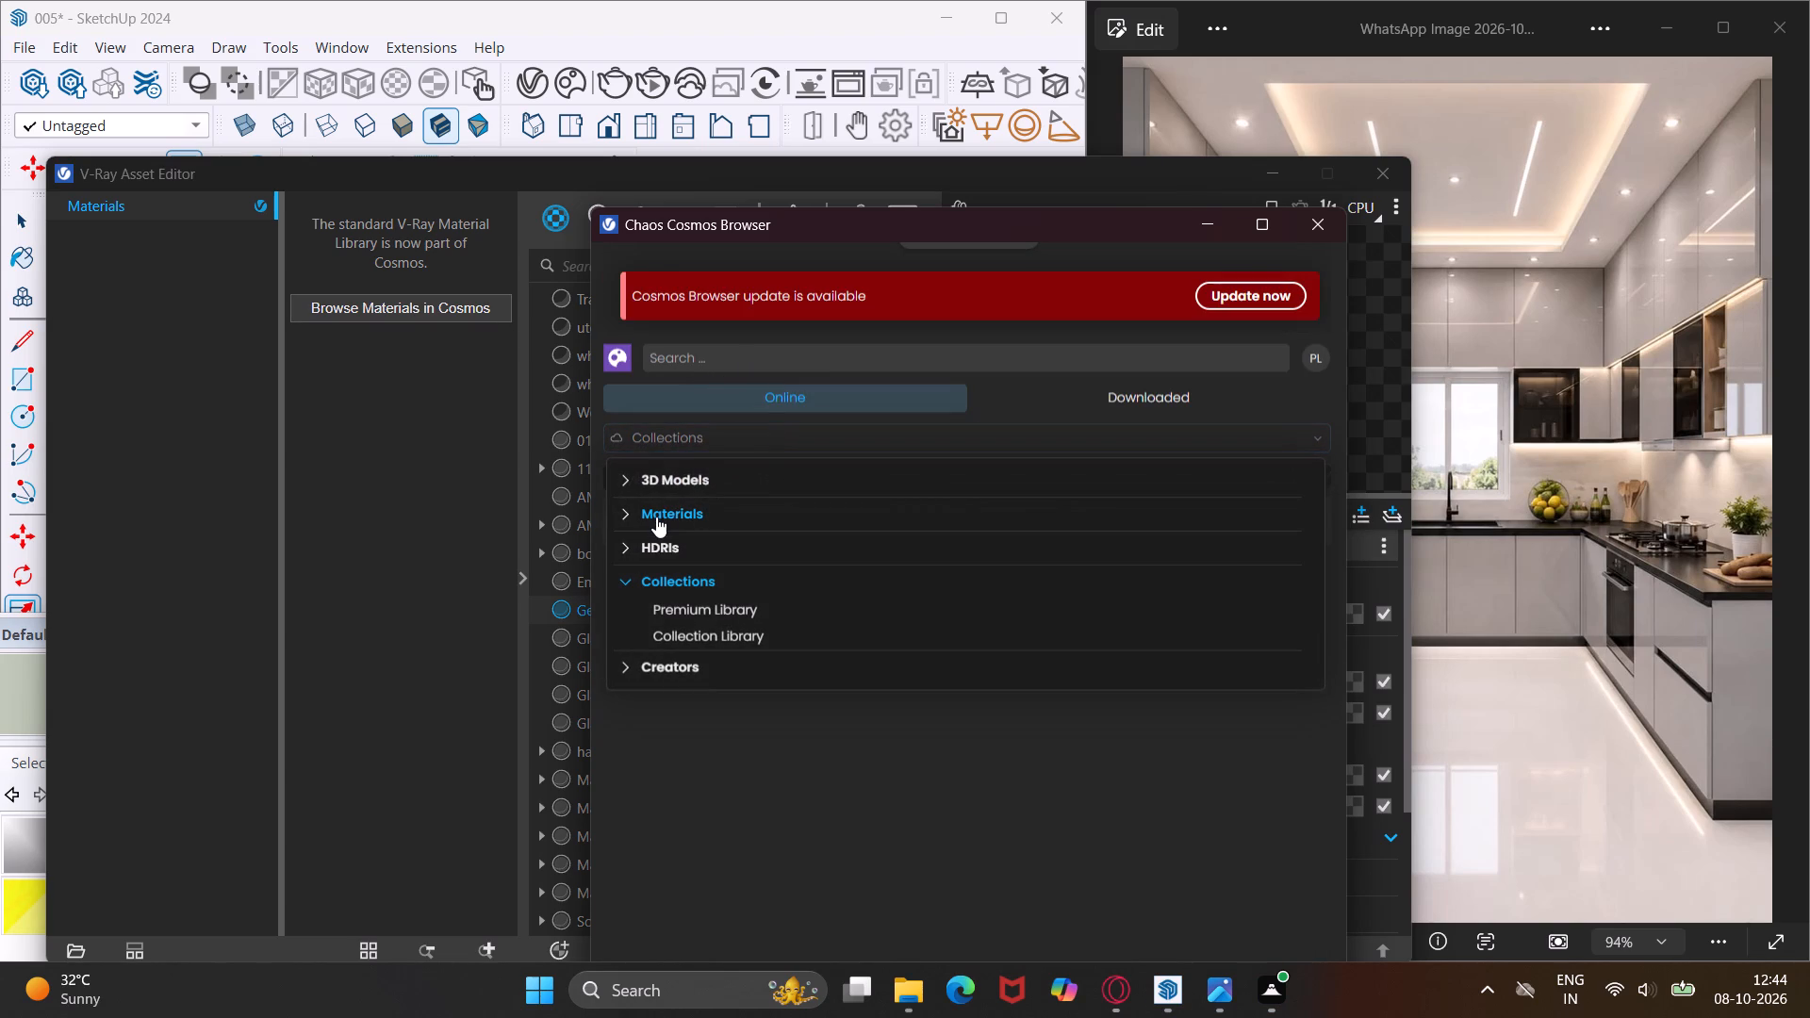
left_click(656, 517)
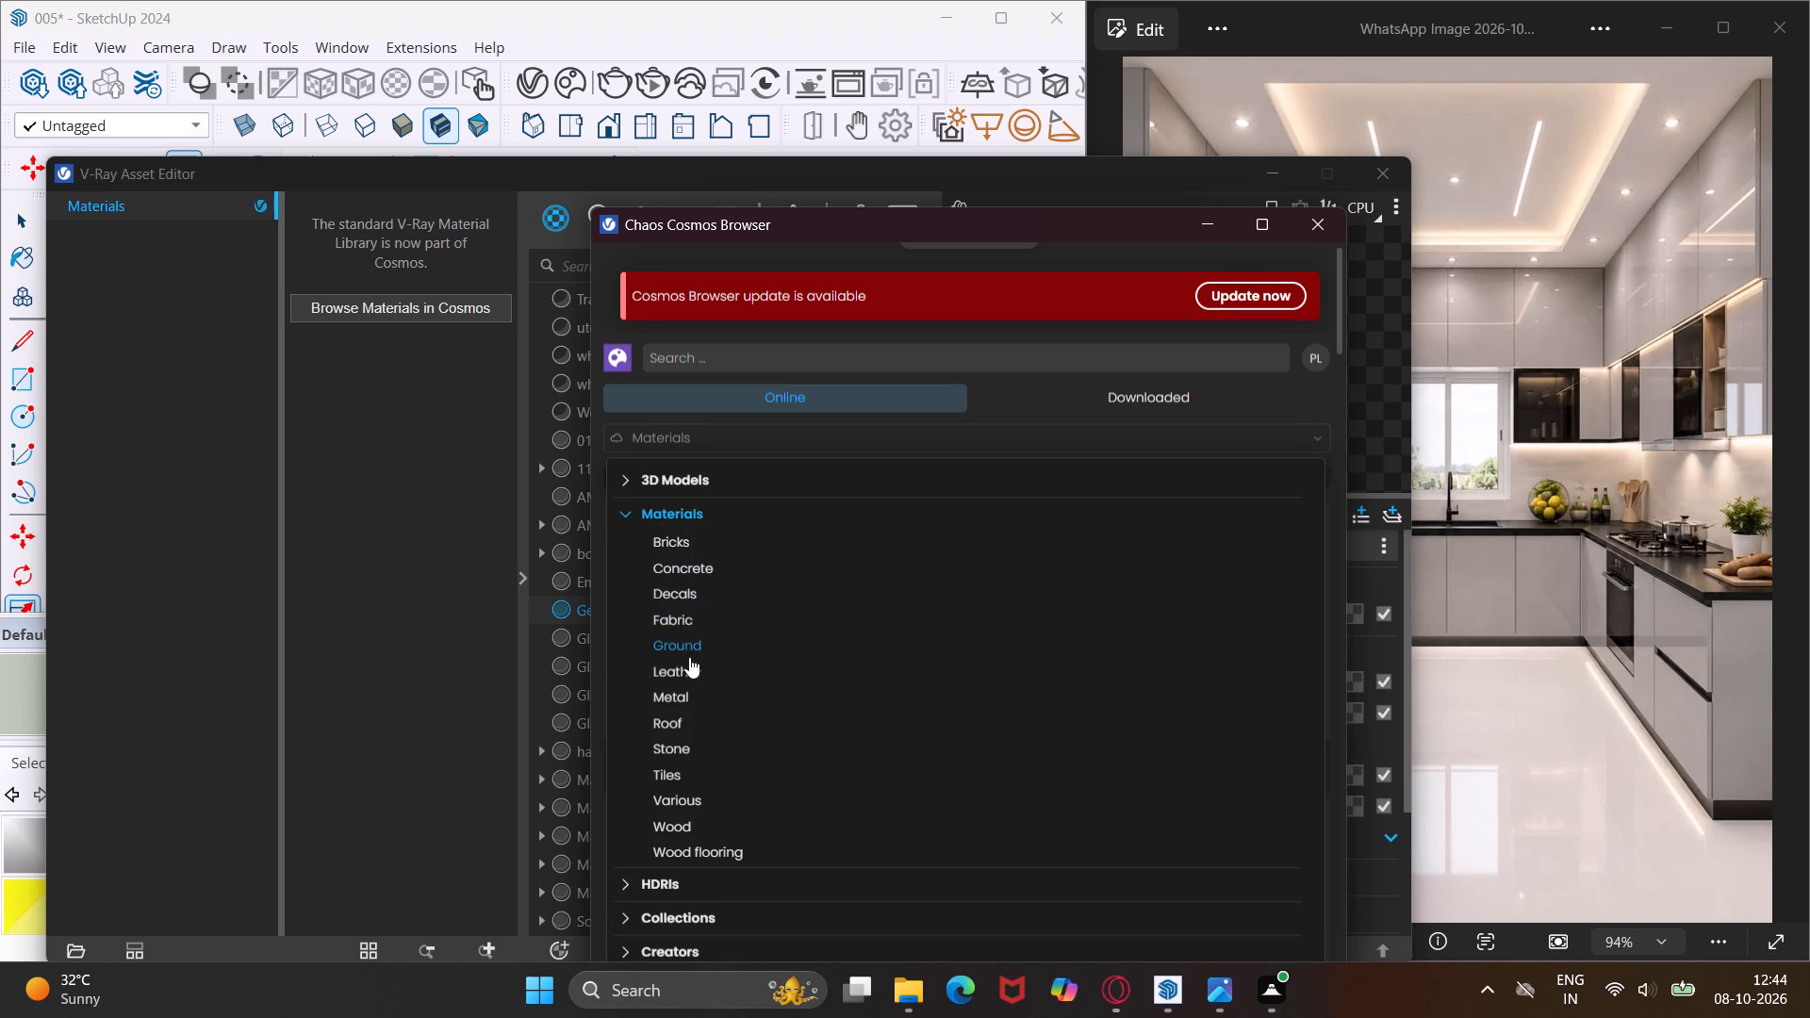
left_click(679, 754)
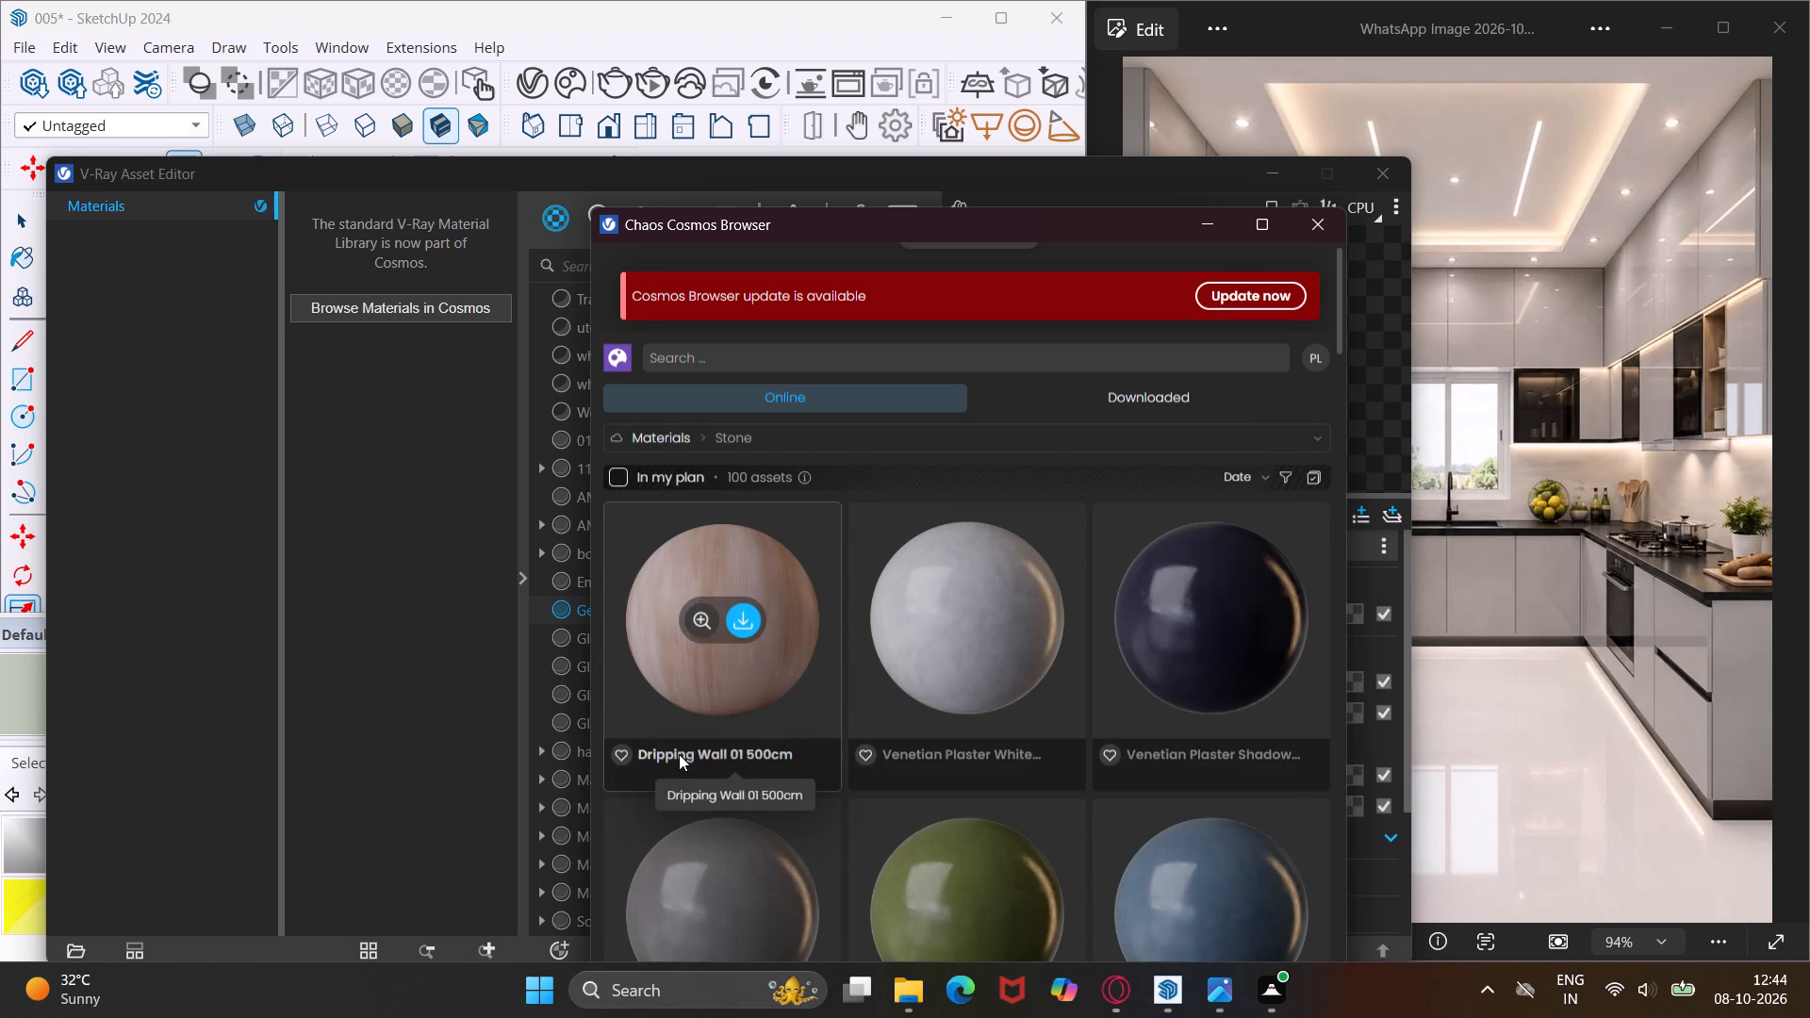
Find and download the Granite Black Pearl 150cm material, and import it into the scene.
scroll(881, 745, "down", 5)
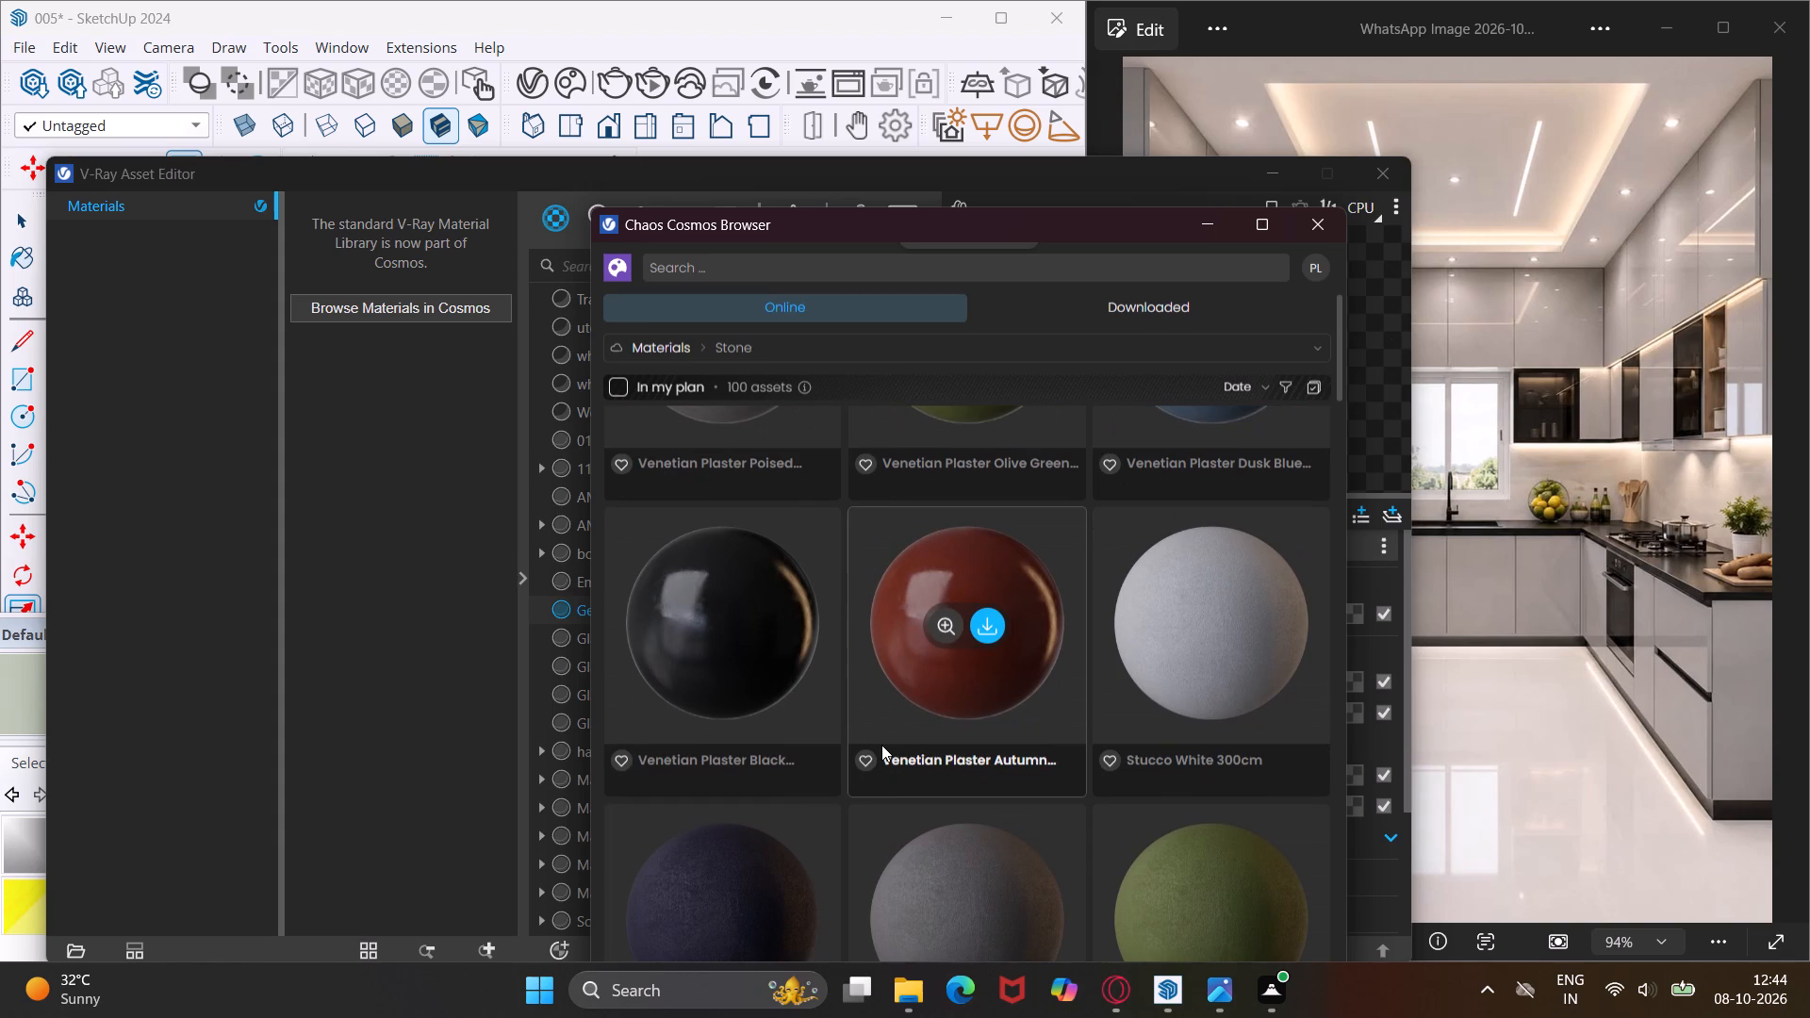
scroll(881, 745, "down", 5)
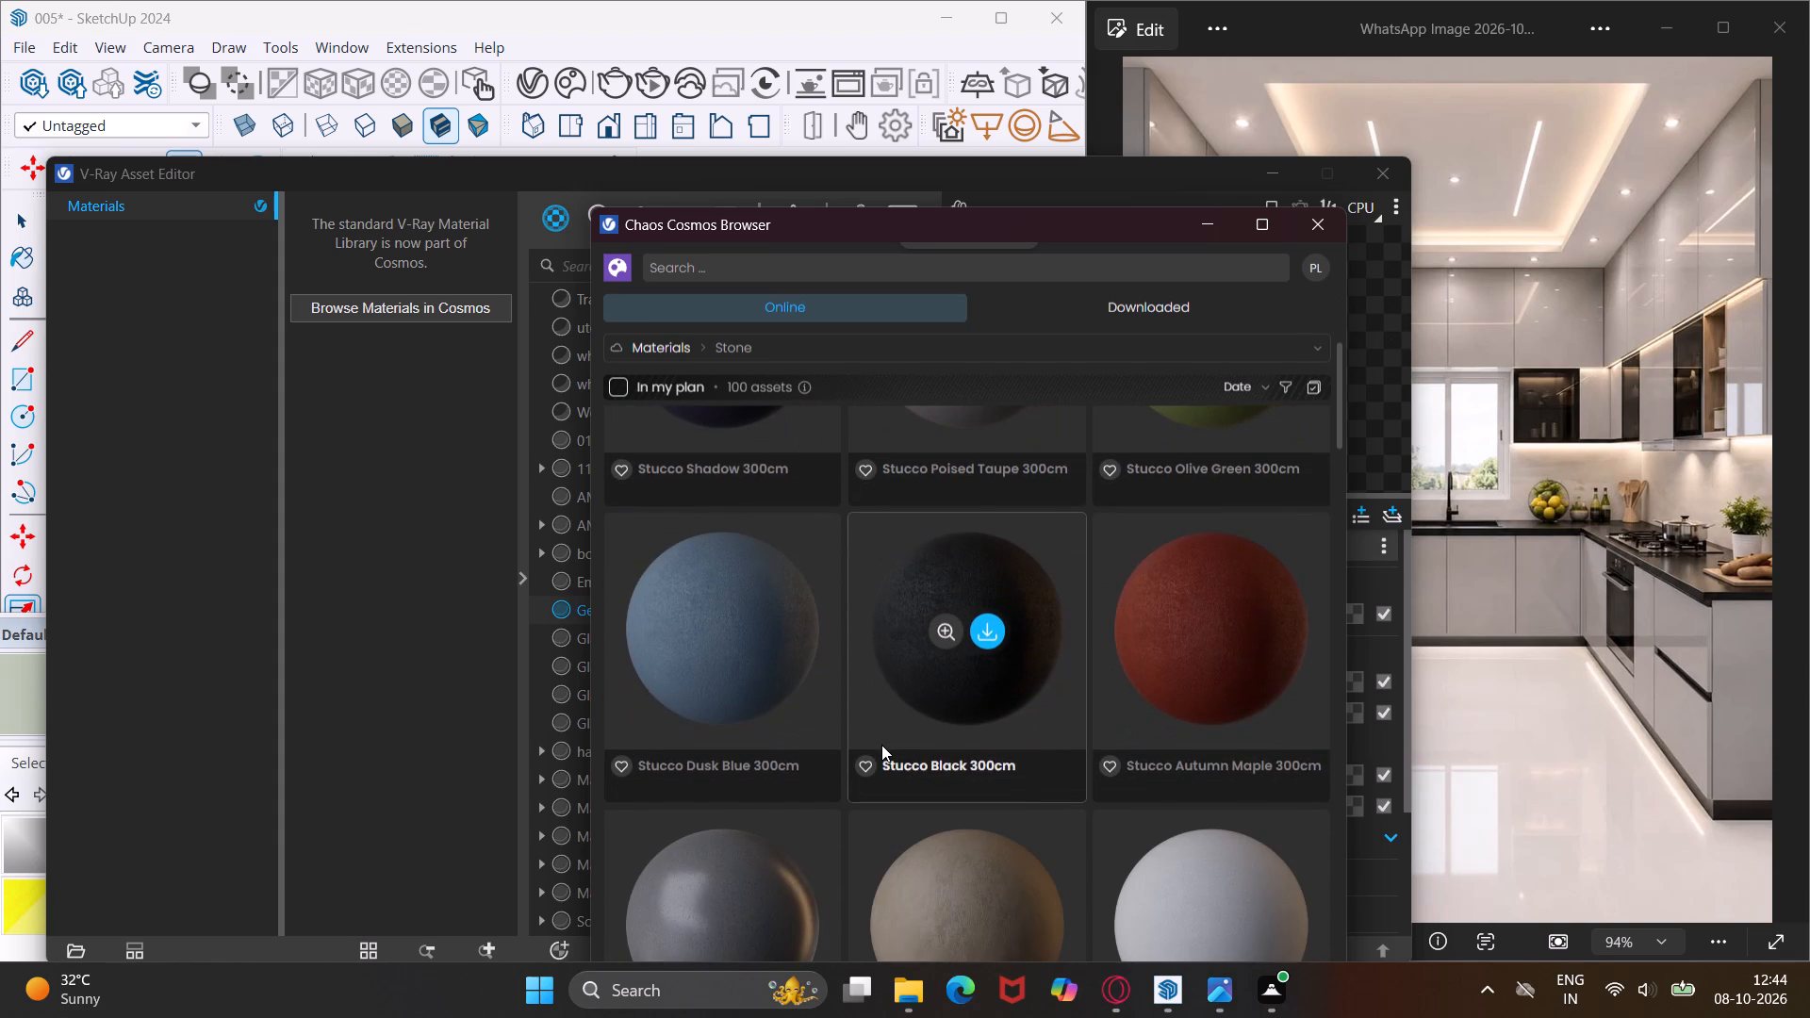
scroll(881, 745, "down", 10)
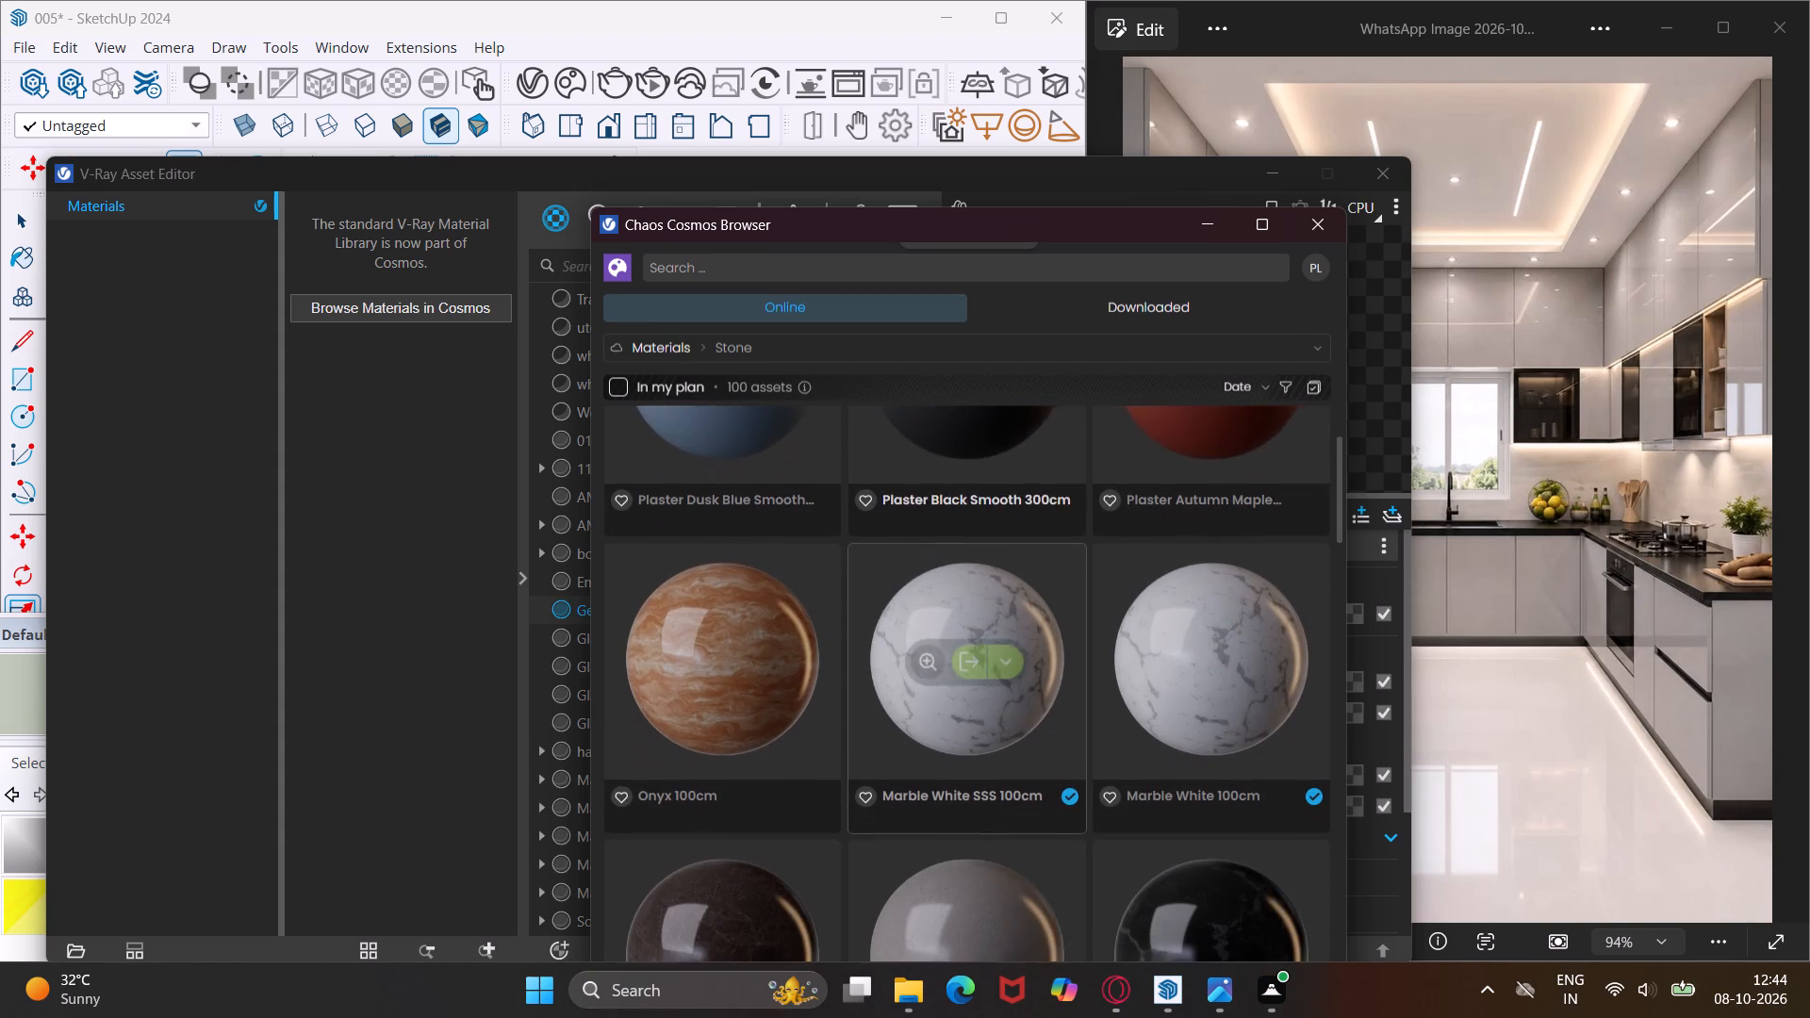
scroll(881, 745, "down", 8)
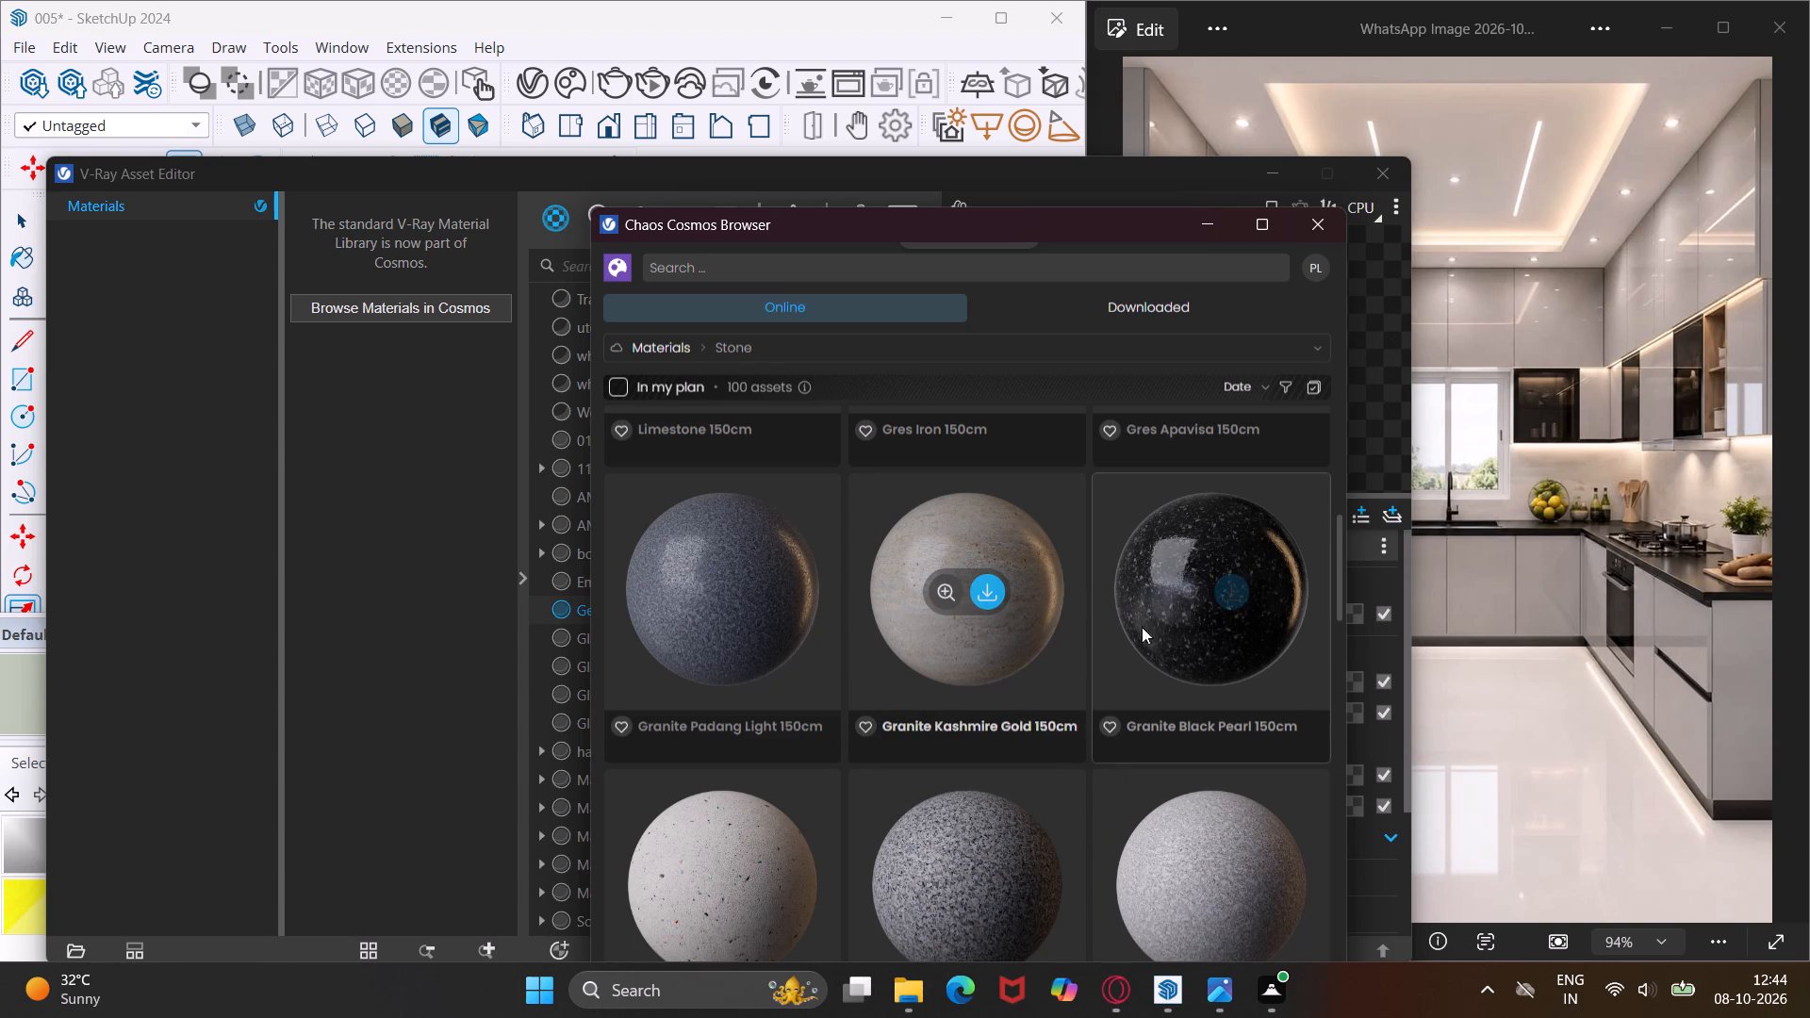
left_click(1226, 580)
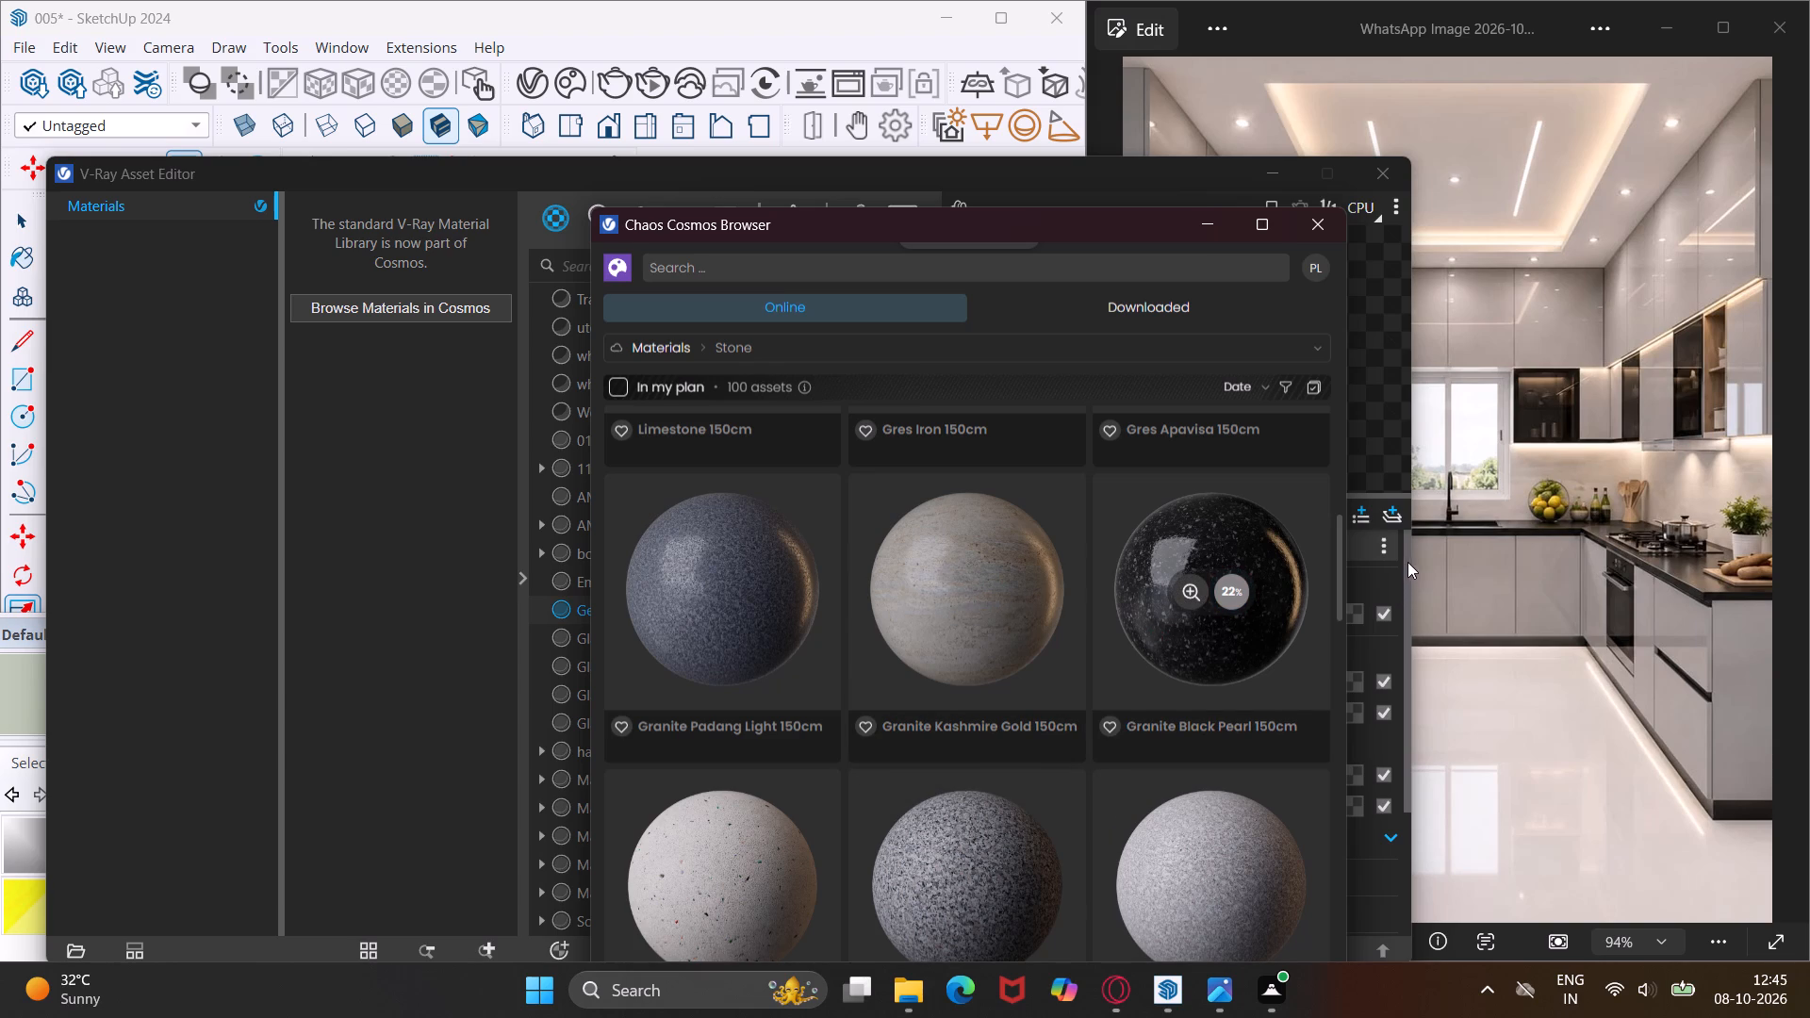
left_click_drag(1159, 221, 974, 245)
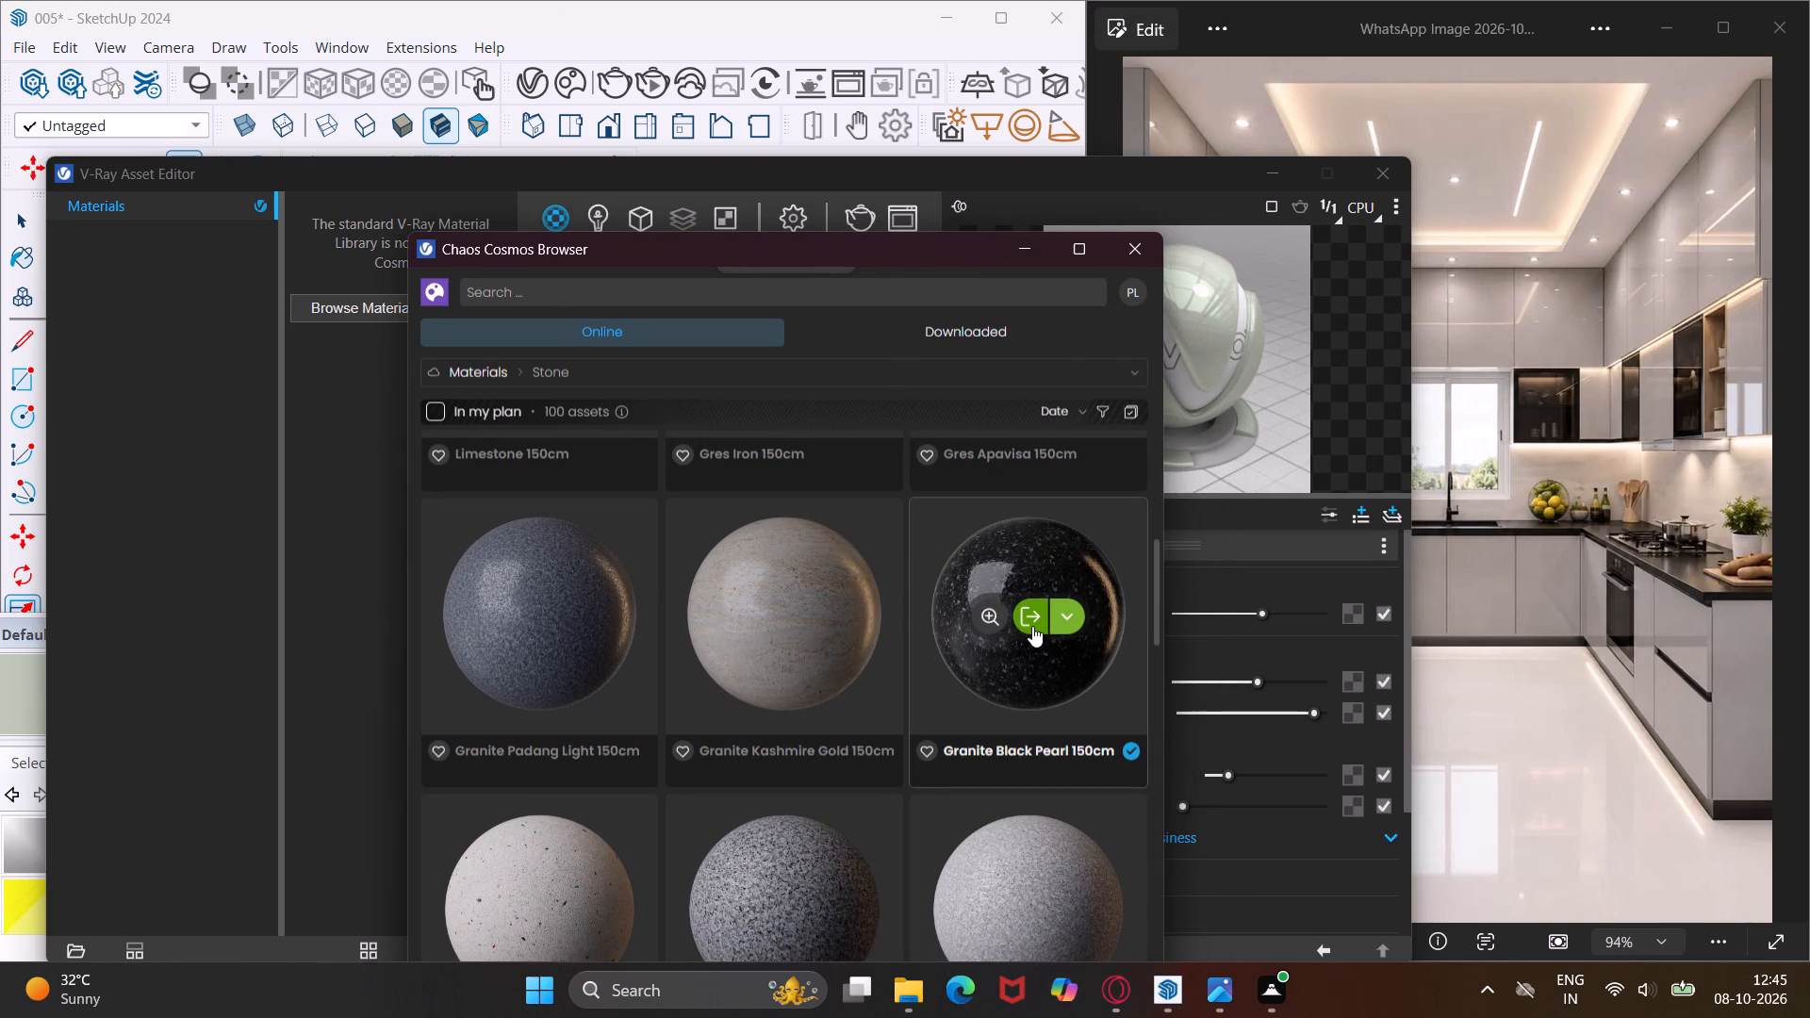
left_click(1032, 626)
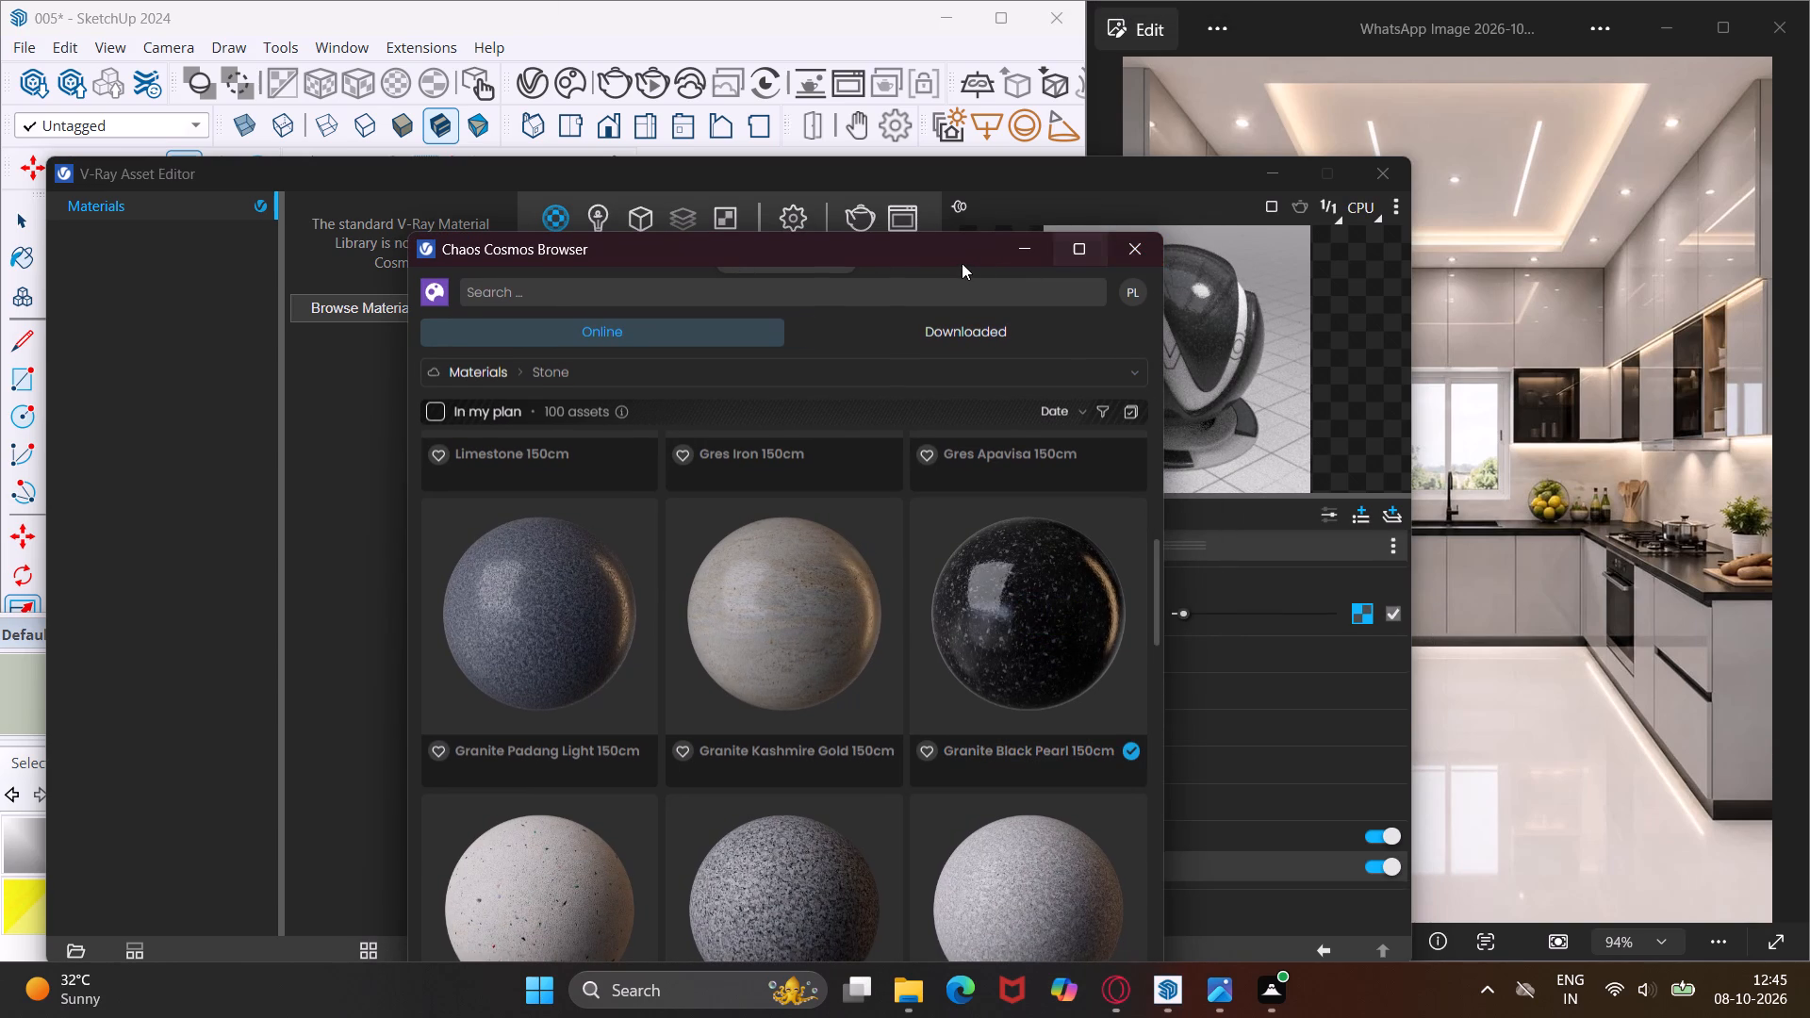
Darken the Granite Black Pearl material's reflection colour to near black, then lighten it slightly to a very dark grey.
left_click_drag(960, 261, 584, 254)
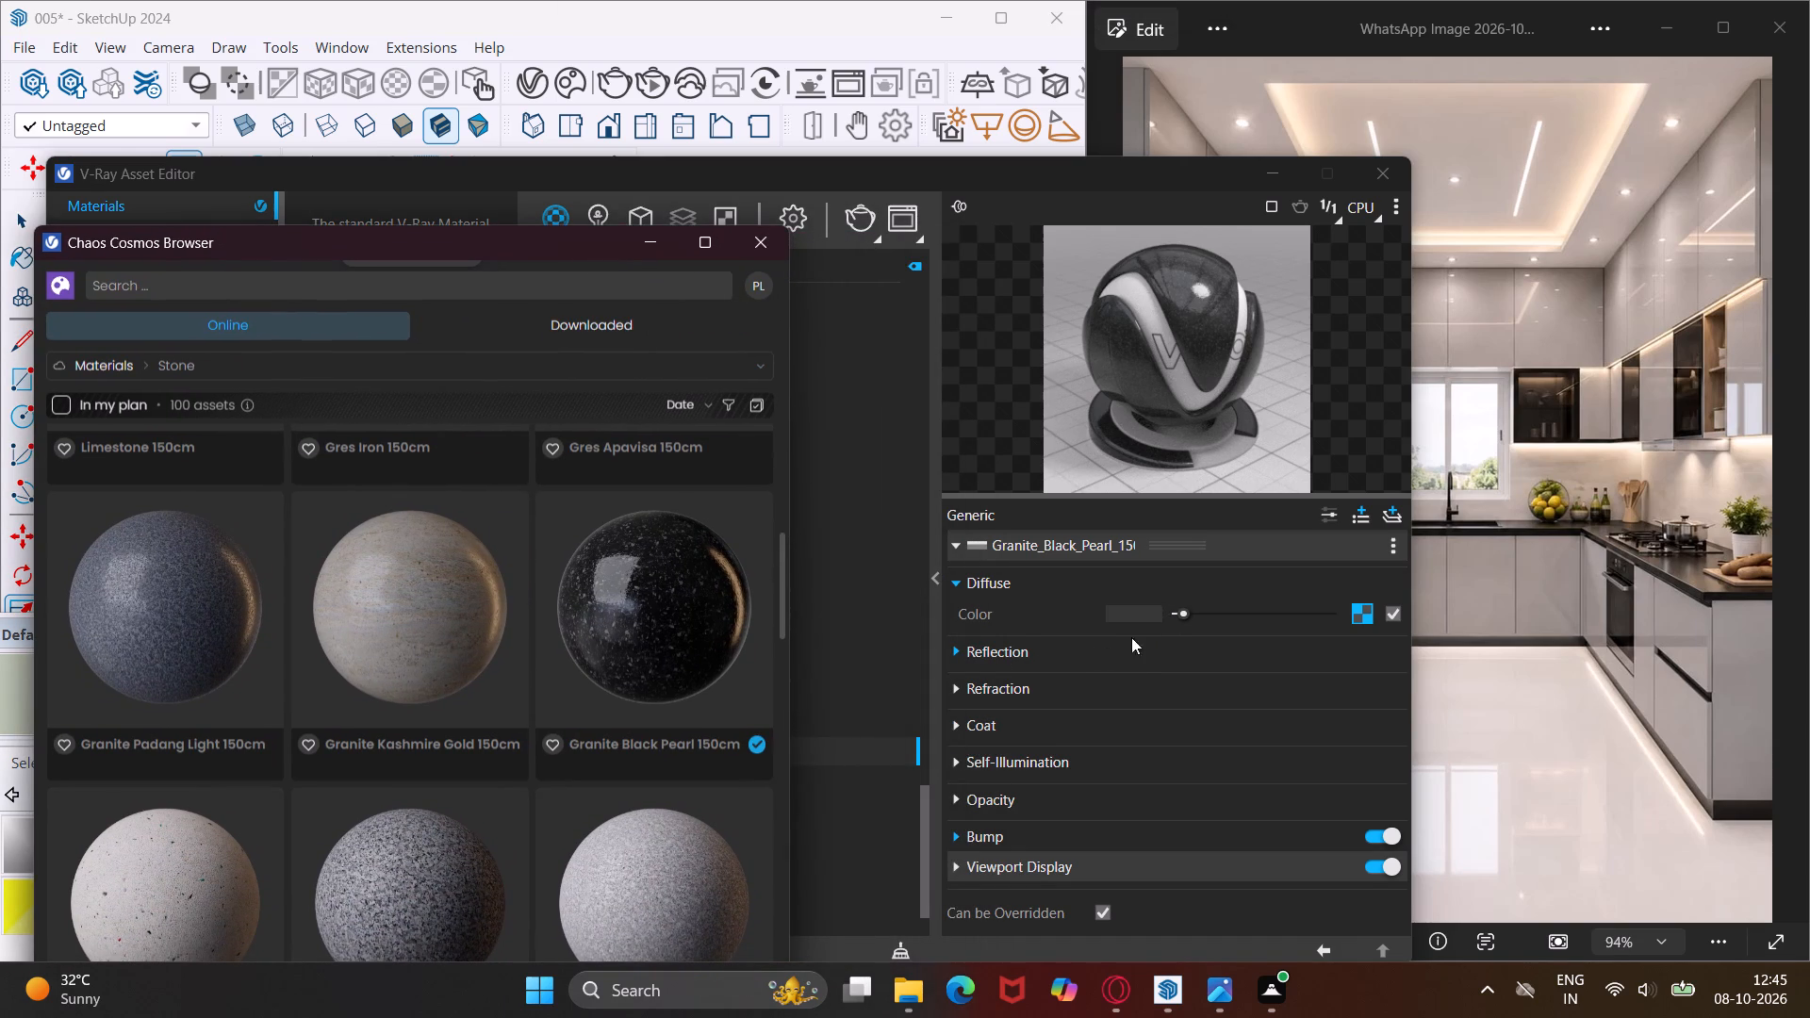
left_click(953, 655)
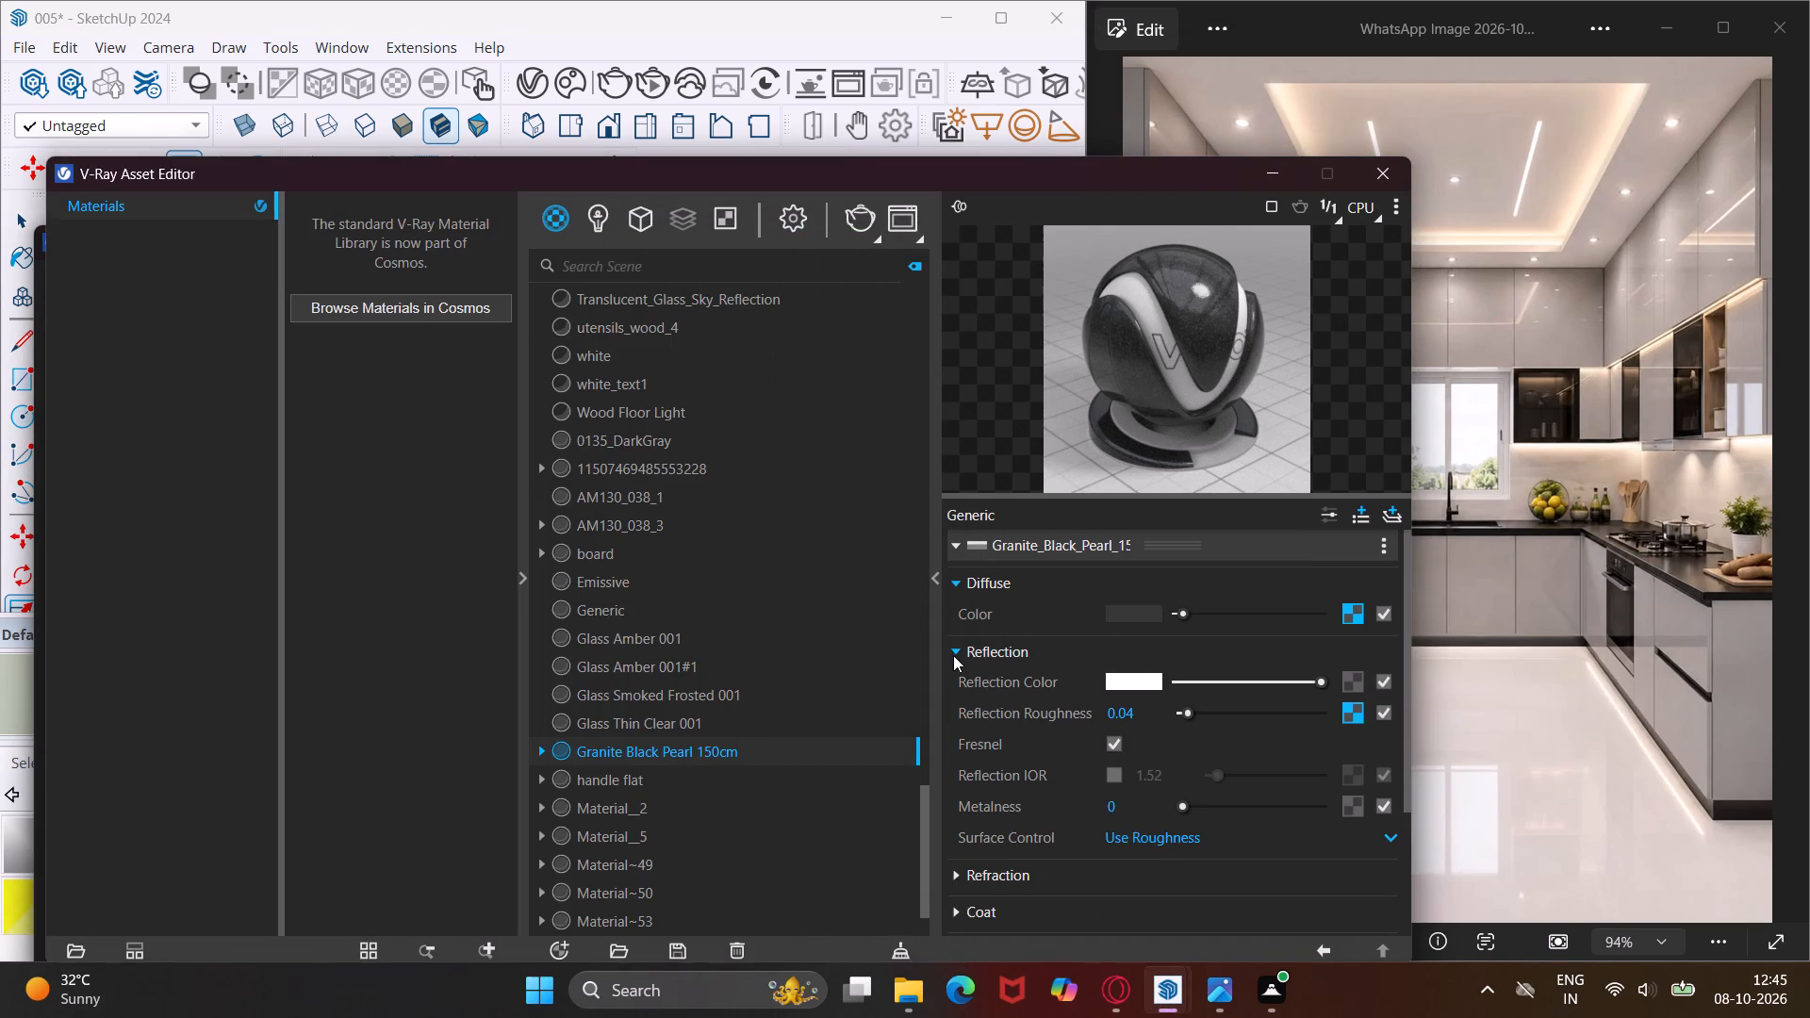
left_click(1144, 679)
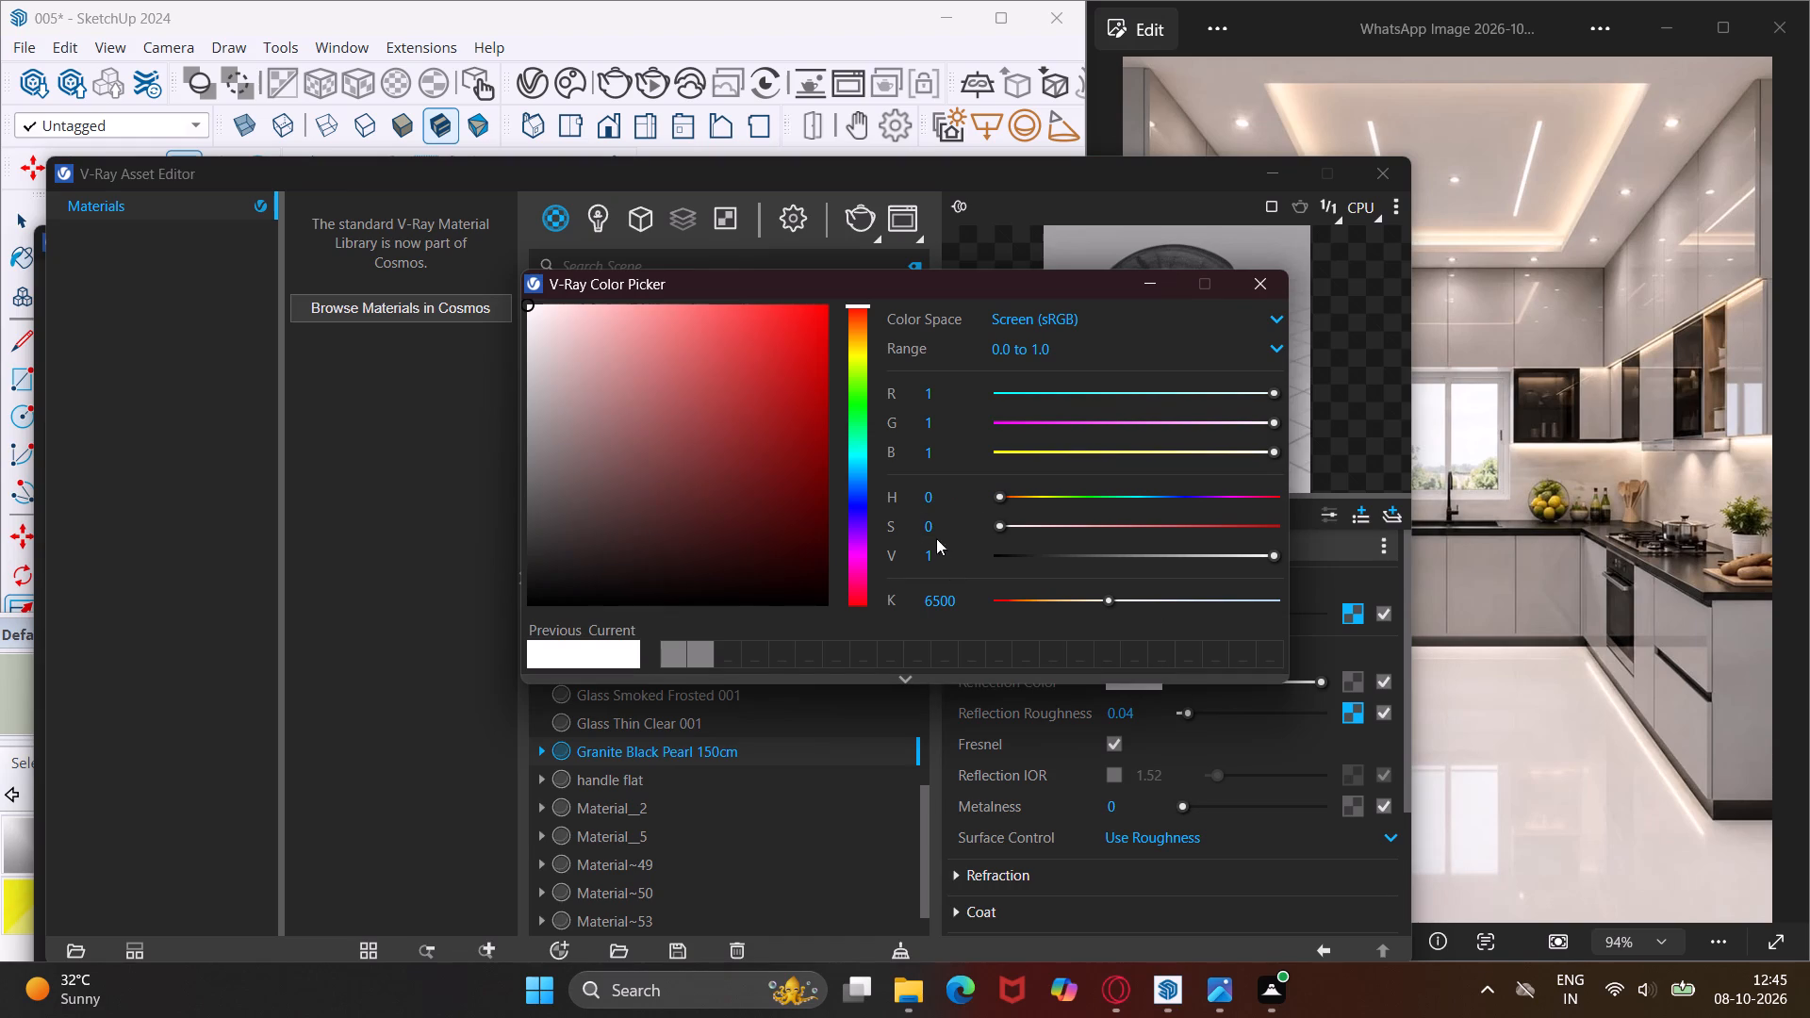
left_click(580, 601)
left_click(1272, 282)
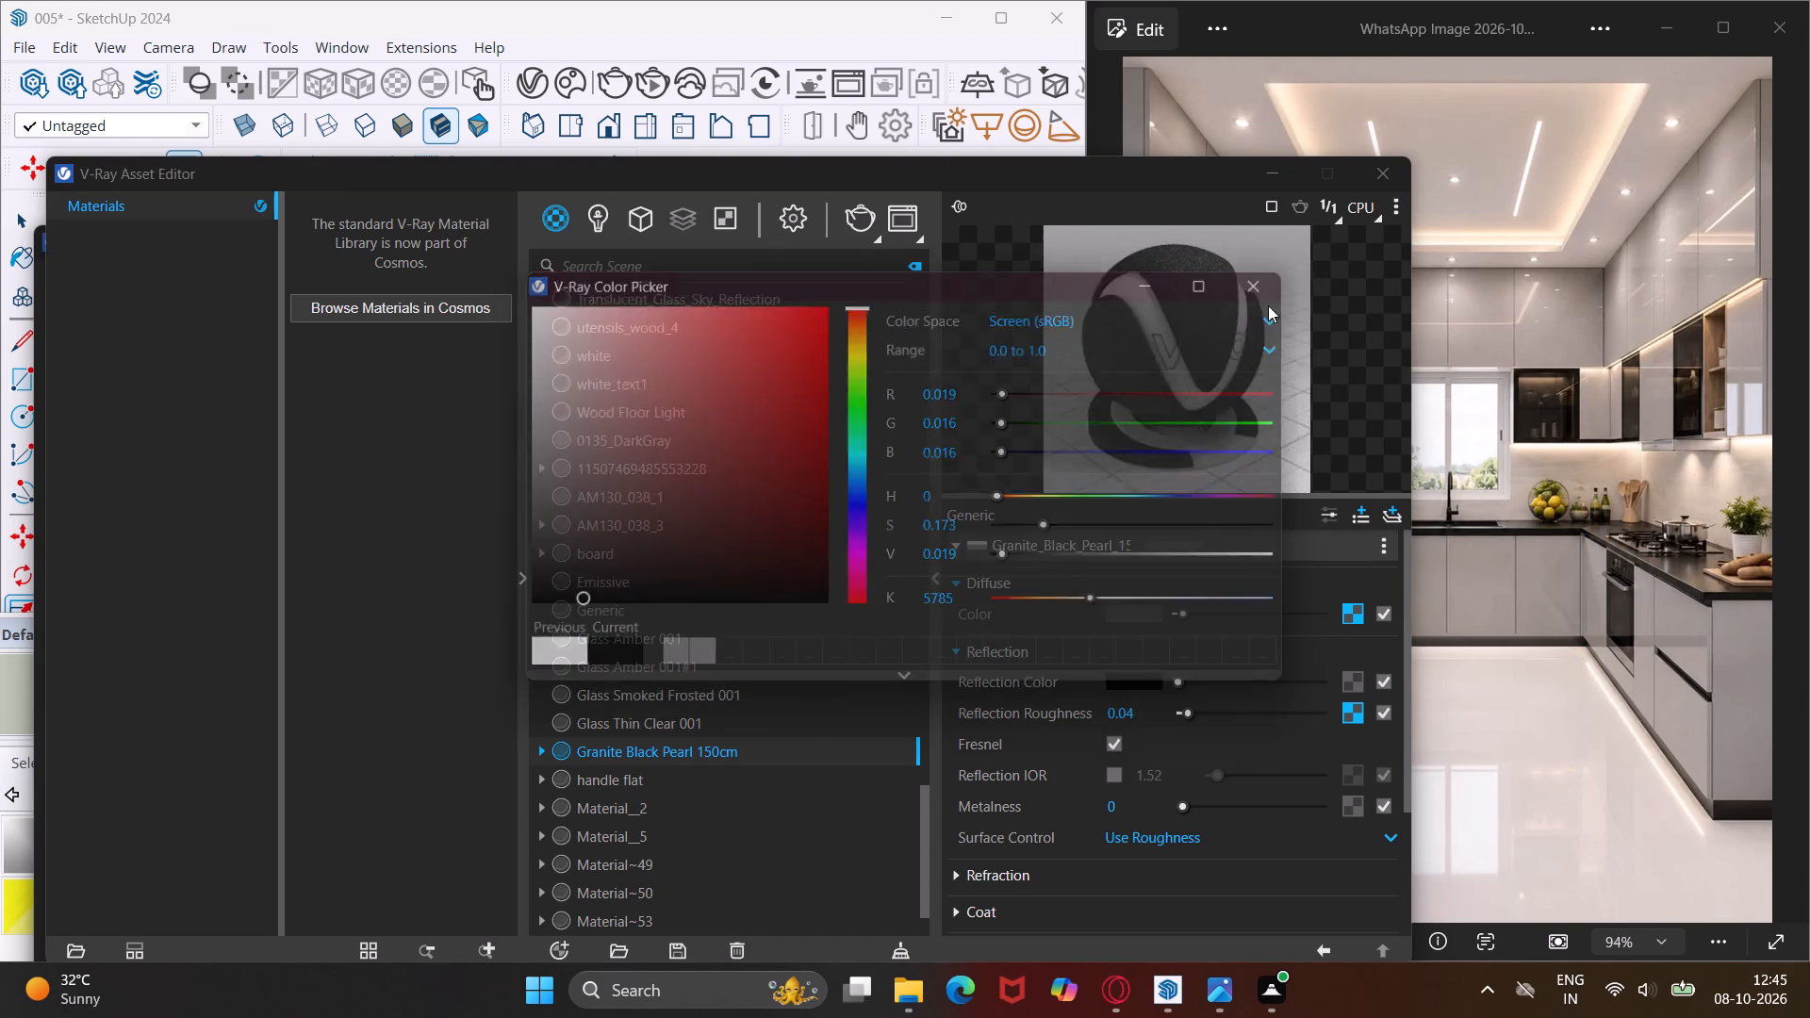
left_click_drag(1176, 680, 1178, 679)
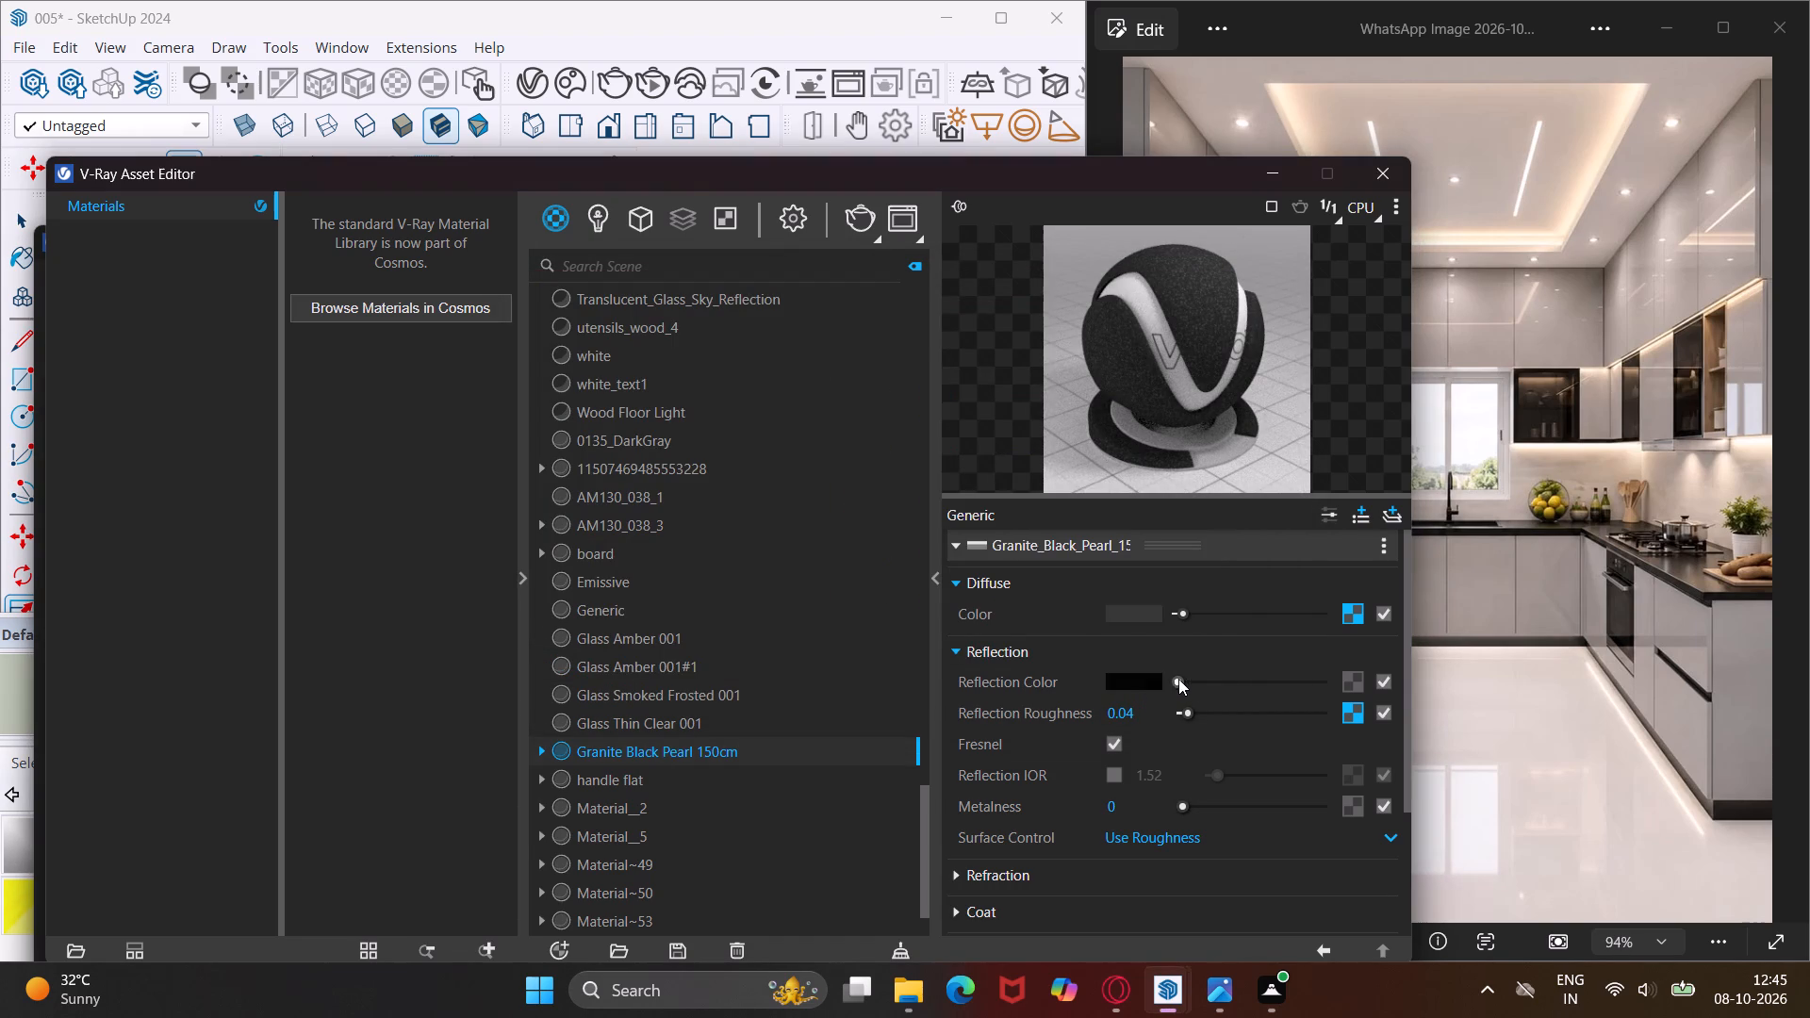
left_click_drag(1178, 679, 1185, 679)
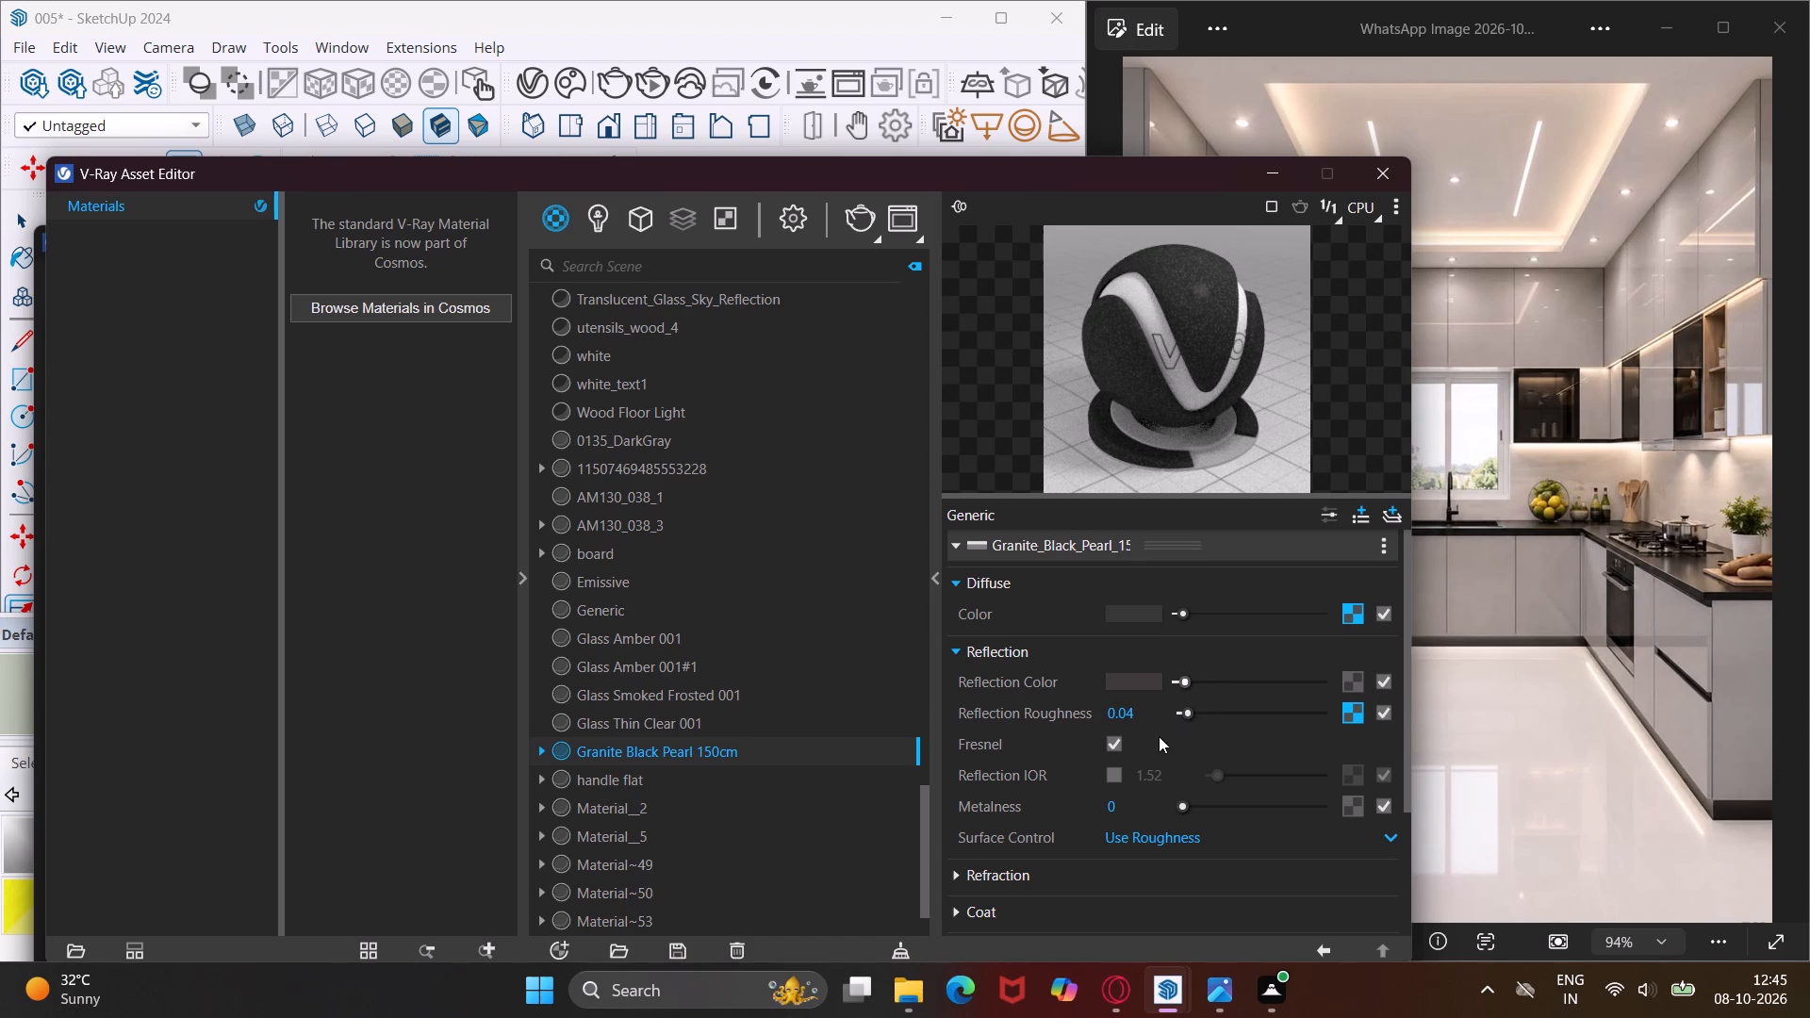
left_click(1180, 681)
Set the Granite Black Pearl material's reflection roughness to 0.95.
left_click(1144, 717)
key("BackSpace")
key("BackSpace")
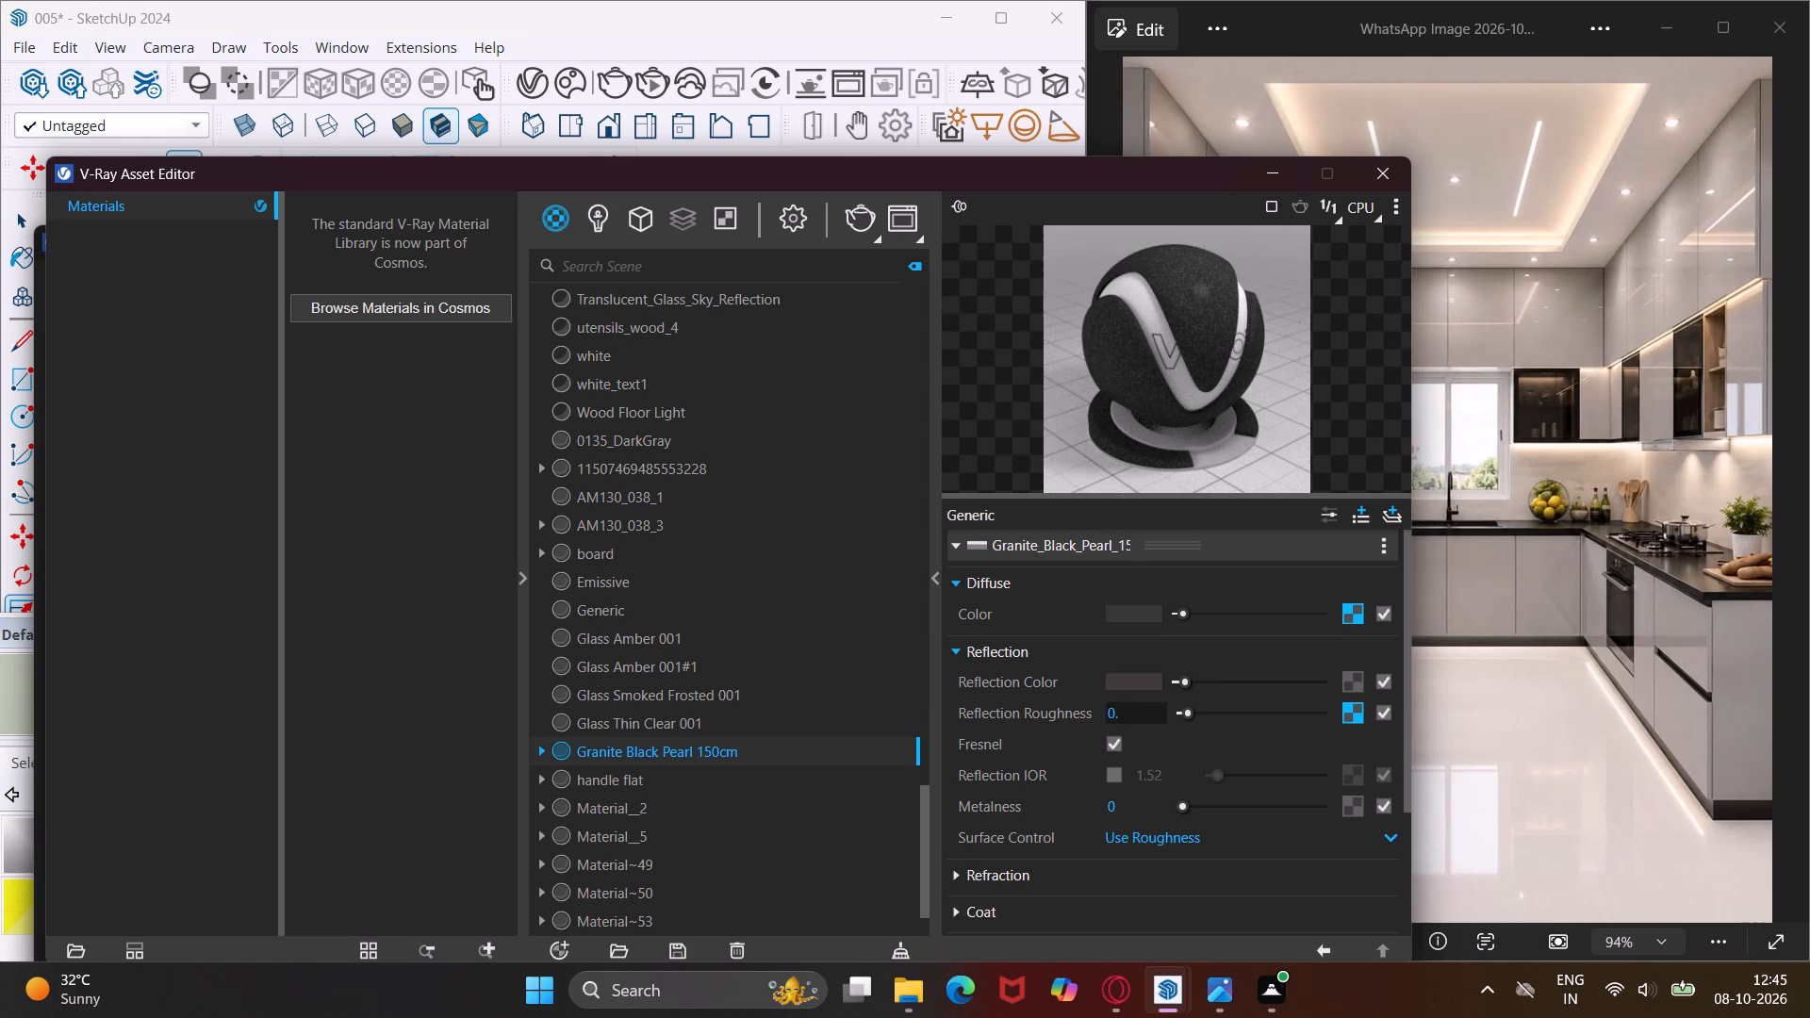
key("9")
key("5")
key("Return")
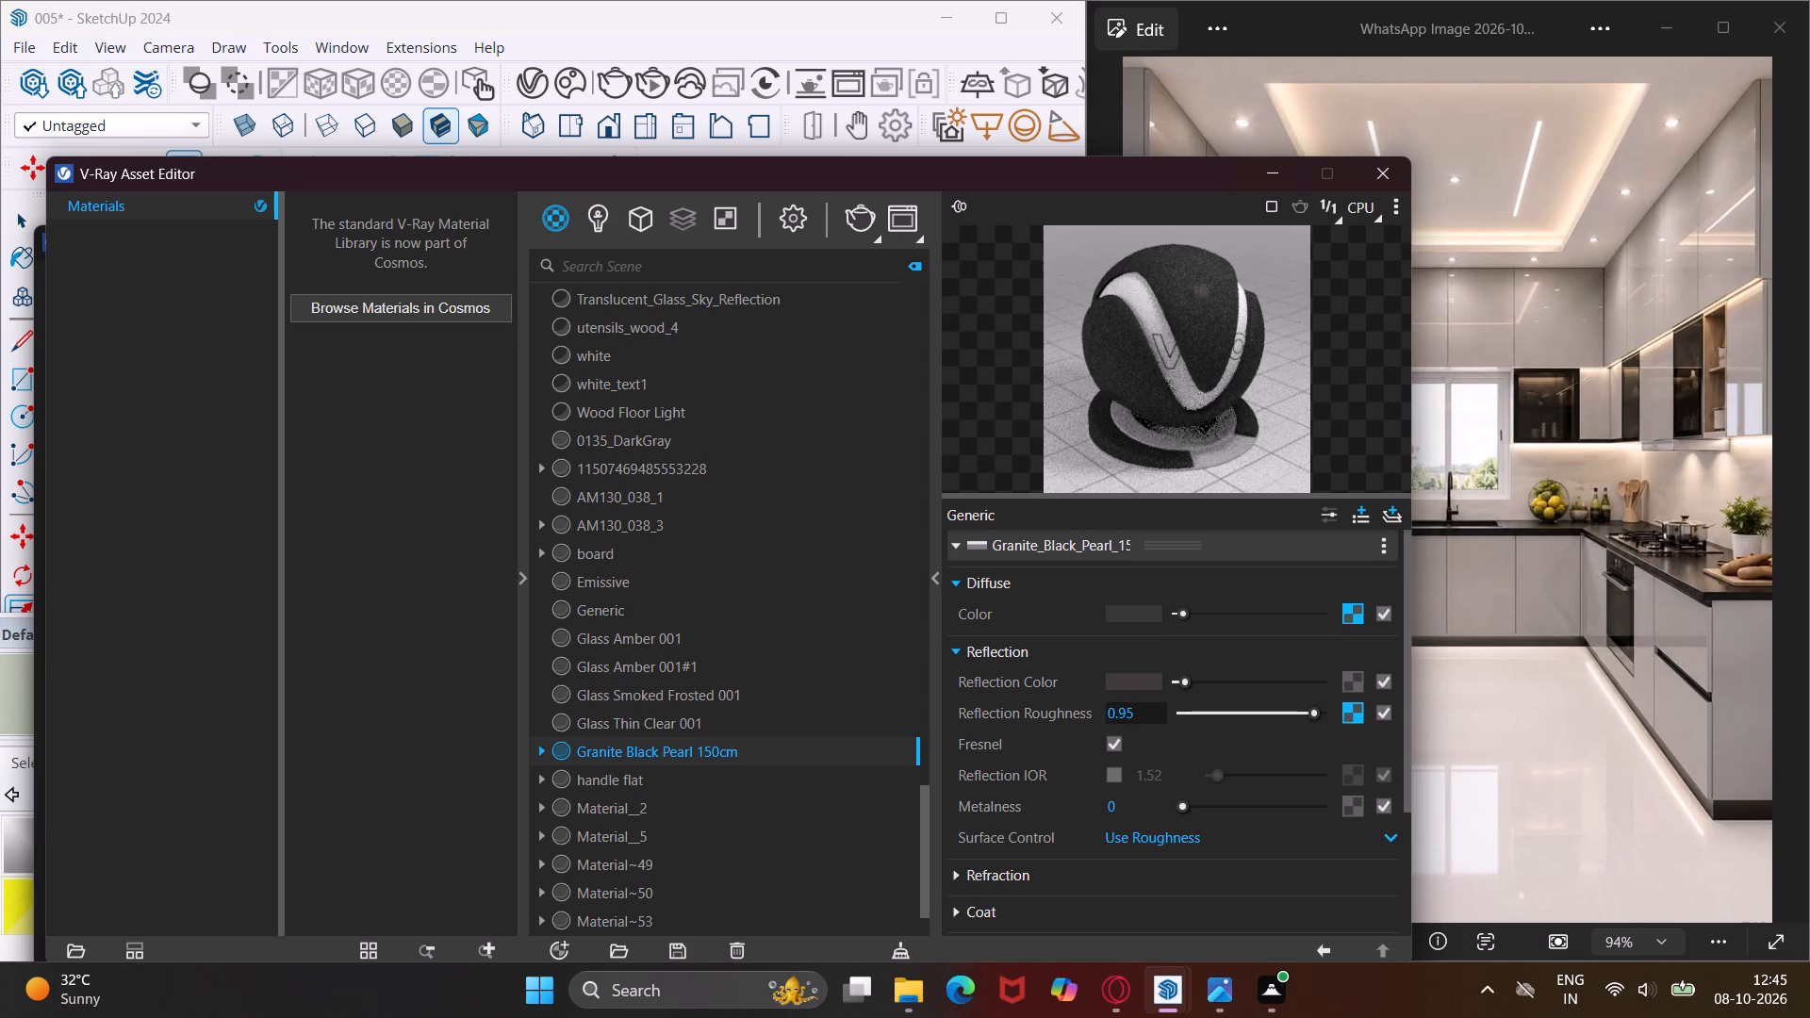
Enable the Granite Black Pearl material's reflection IOR and set it to 2.
left_click(1111, 778)
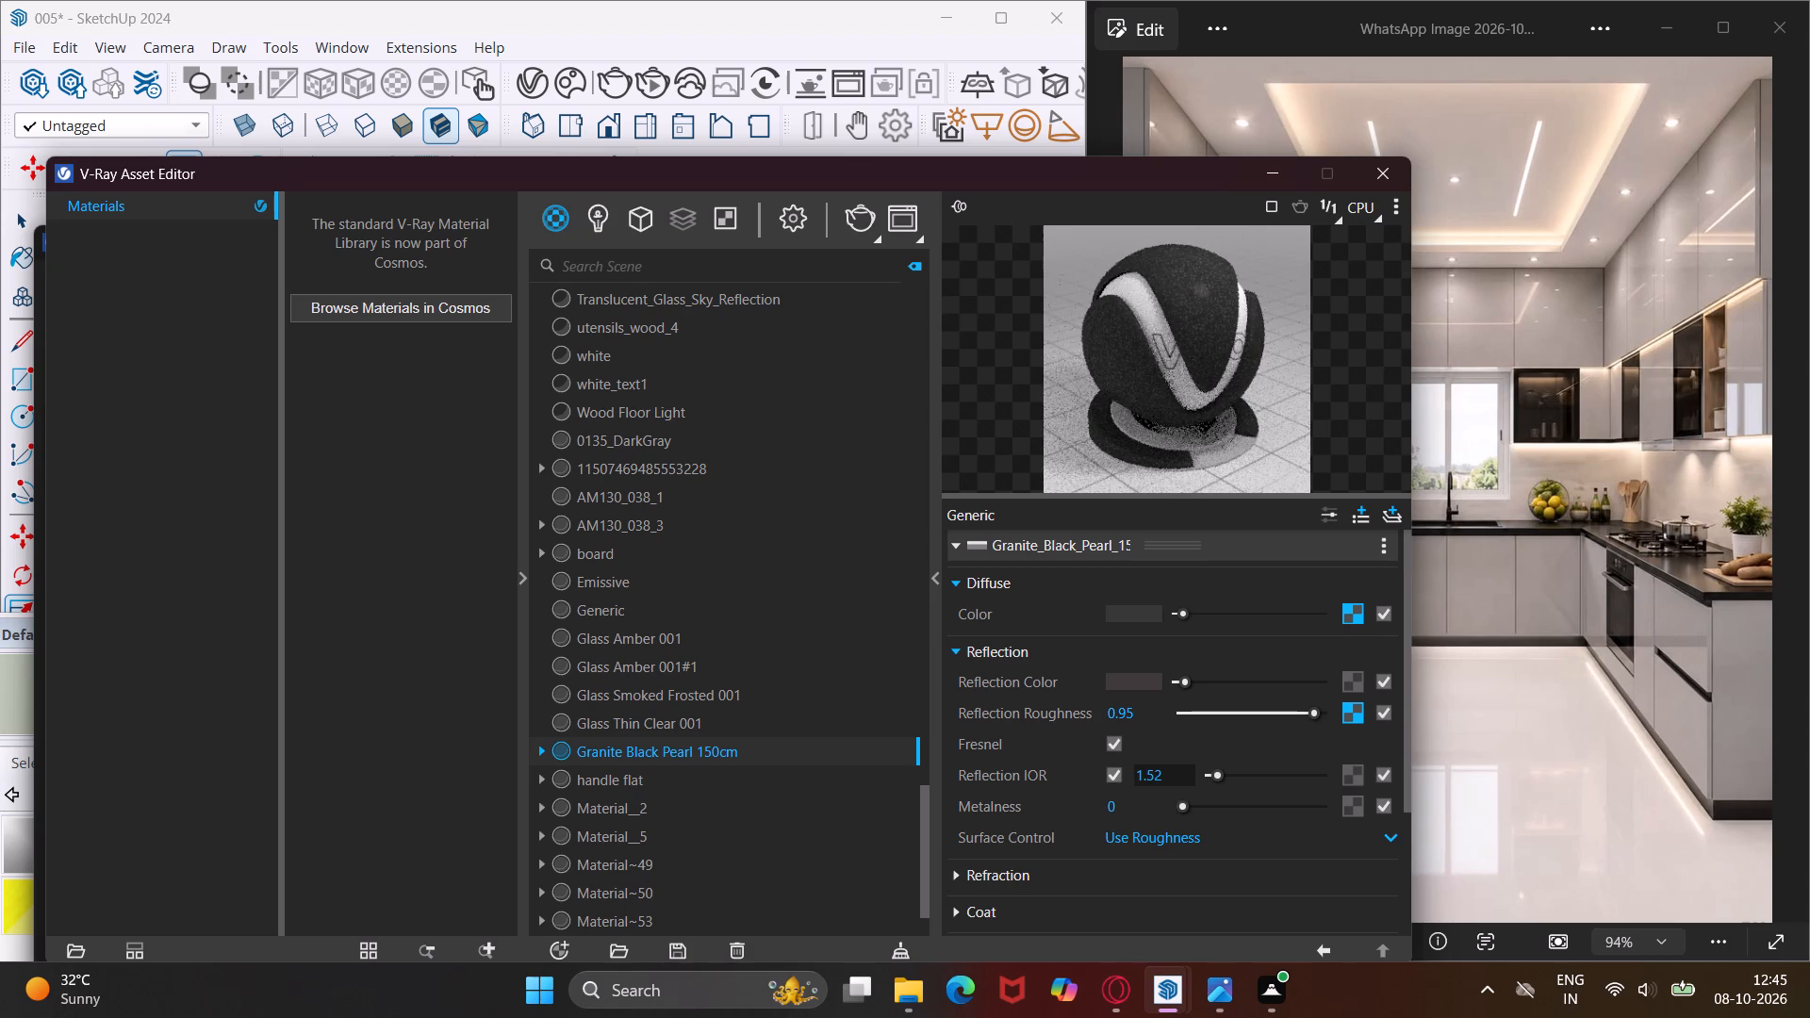
left_click(1174, 780)
key("BackSpace")
key("BackSpace")
key("BackSpace")
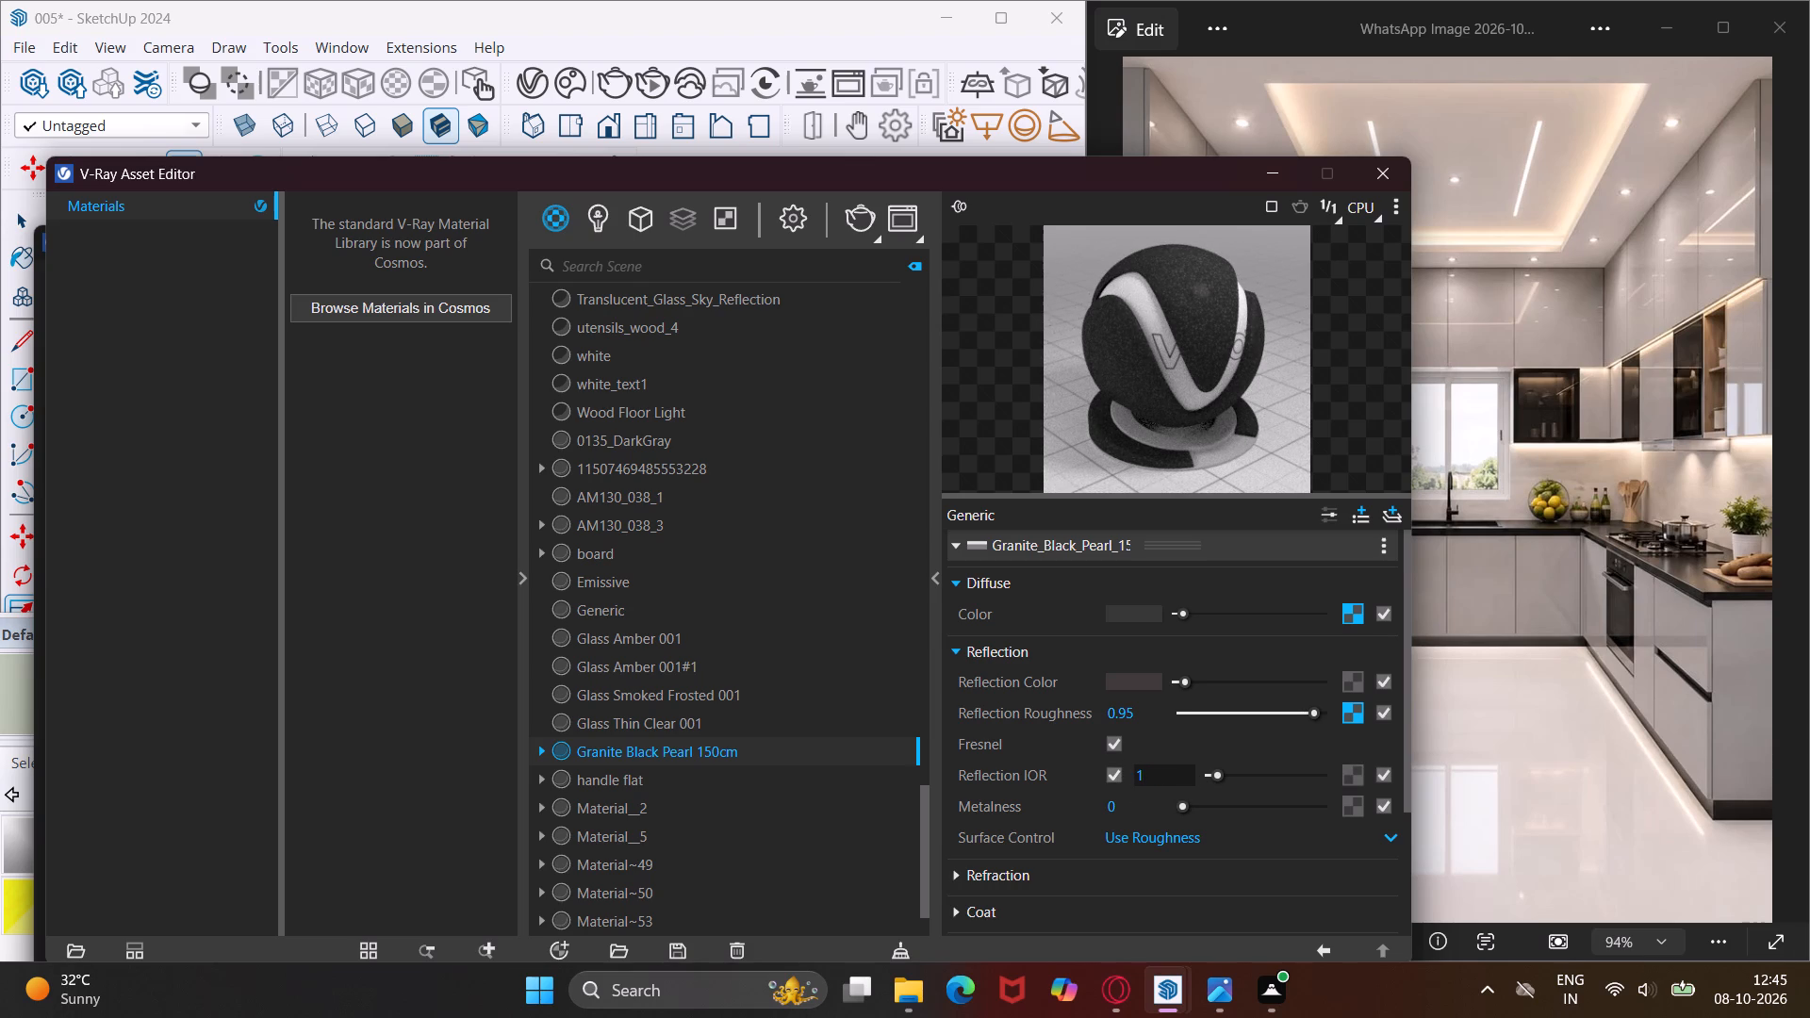
key("BackSpace")
key("2")
key("Return")
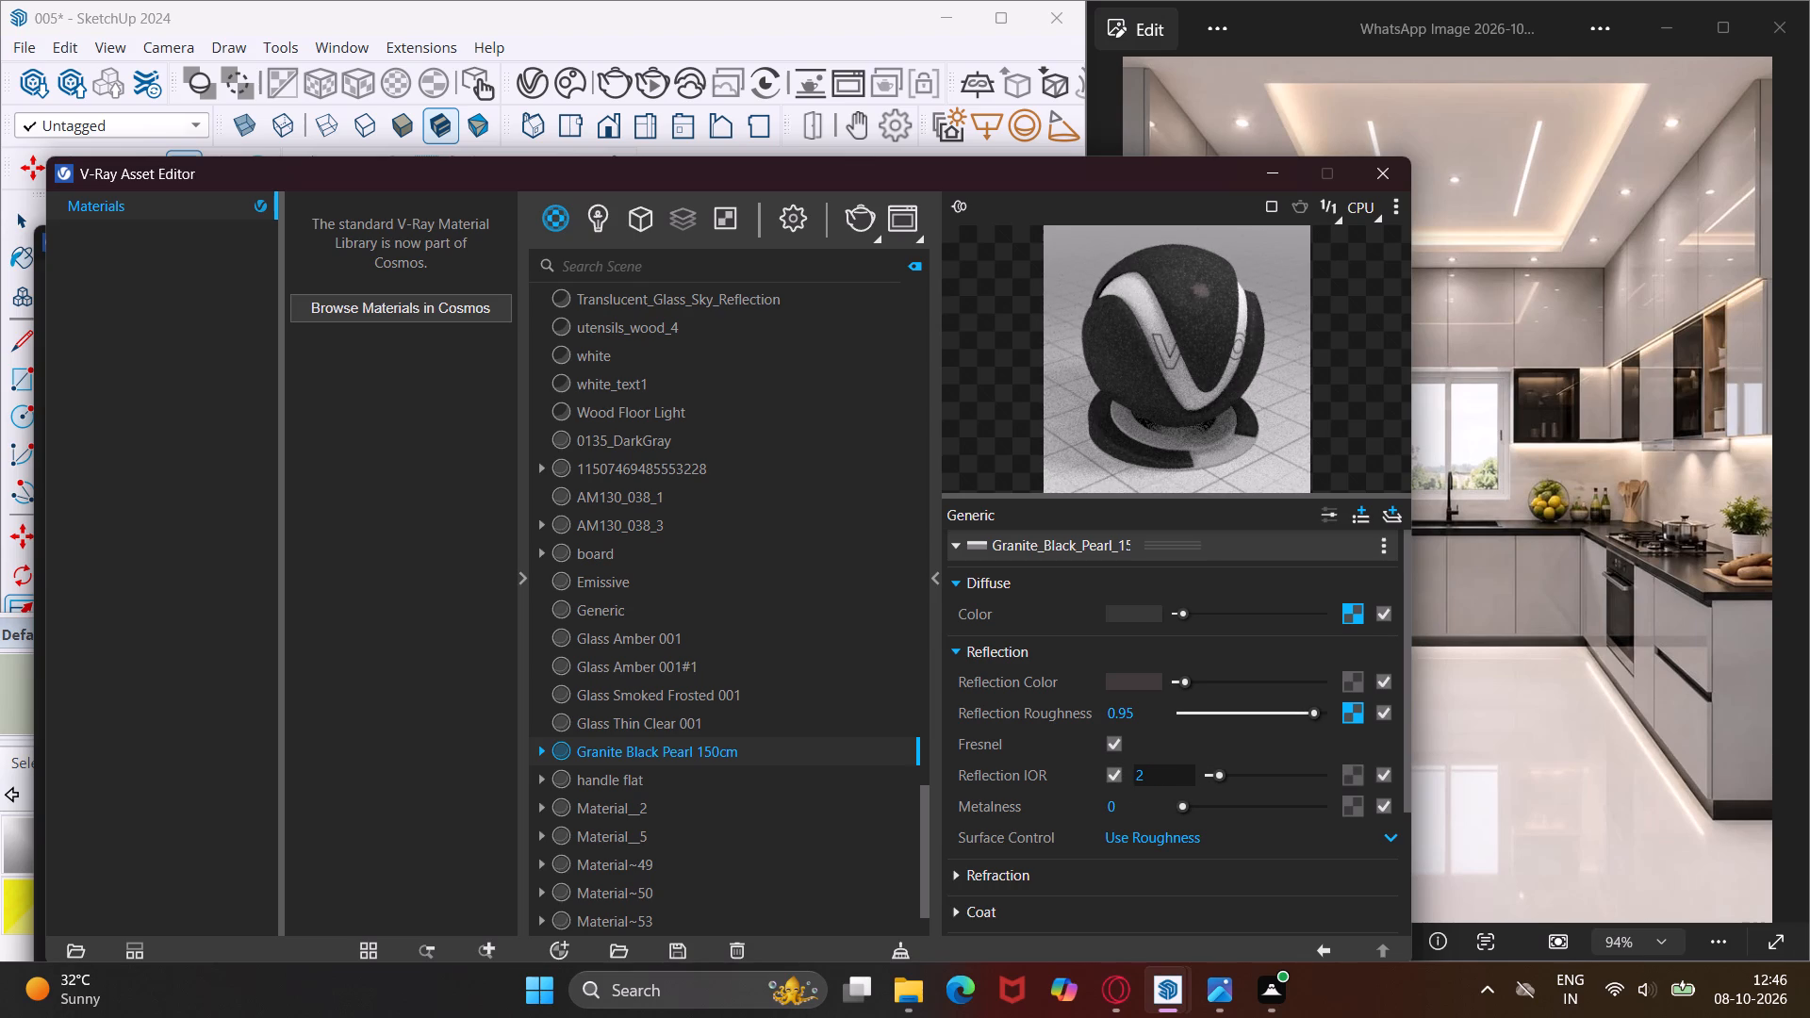
Close the V-Ray Asset Editor and the Chaos Cosmos Browser to return to the kitchen model.
double_click(855, 747)
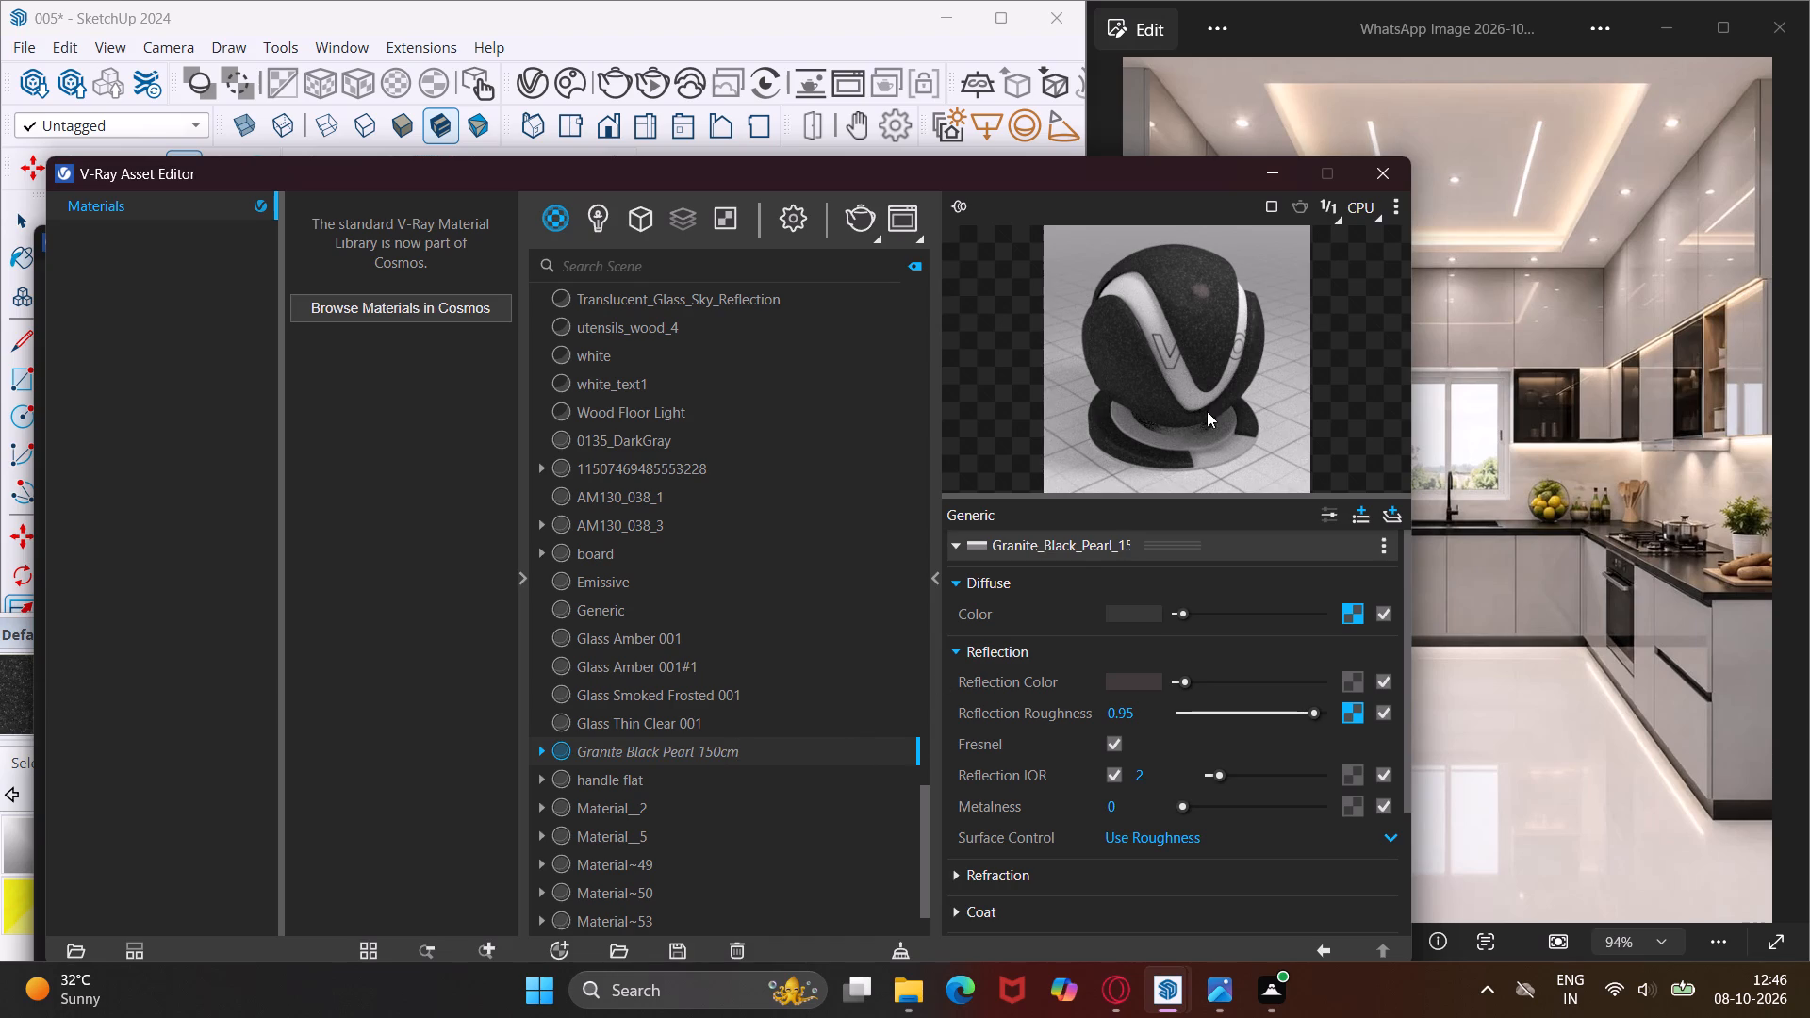
left_click(1369, 162)
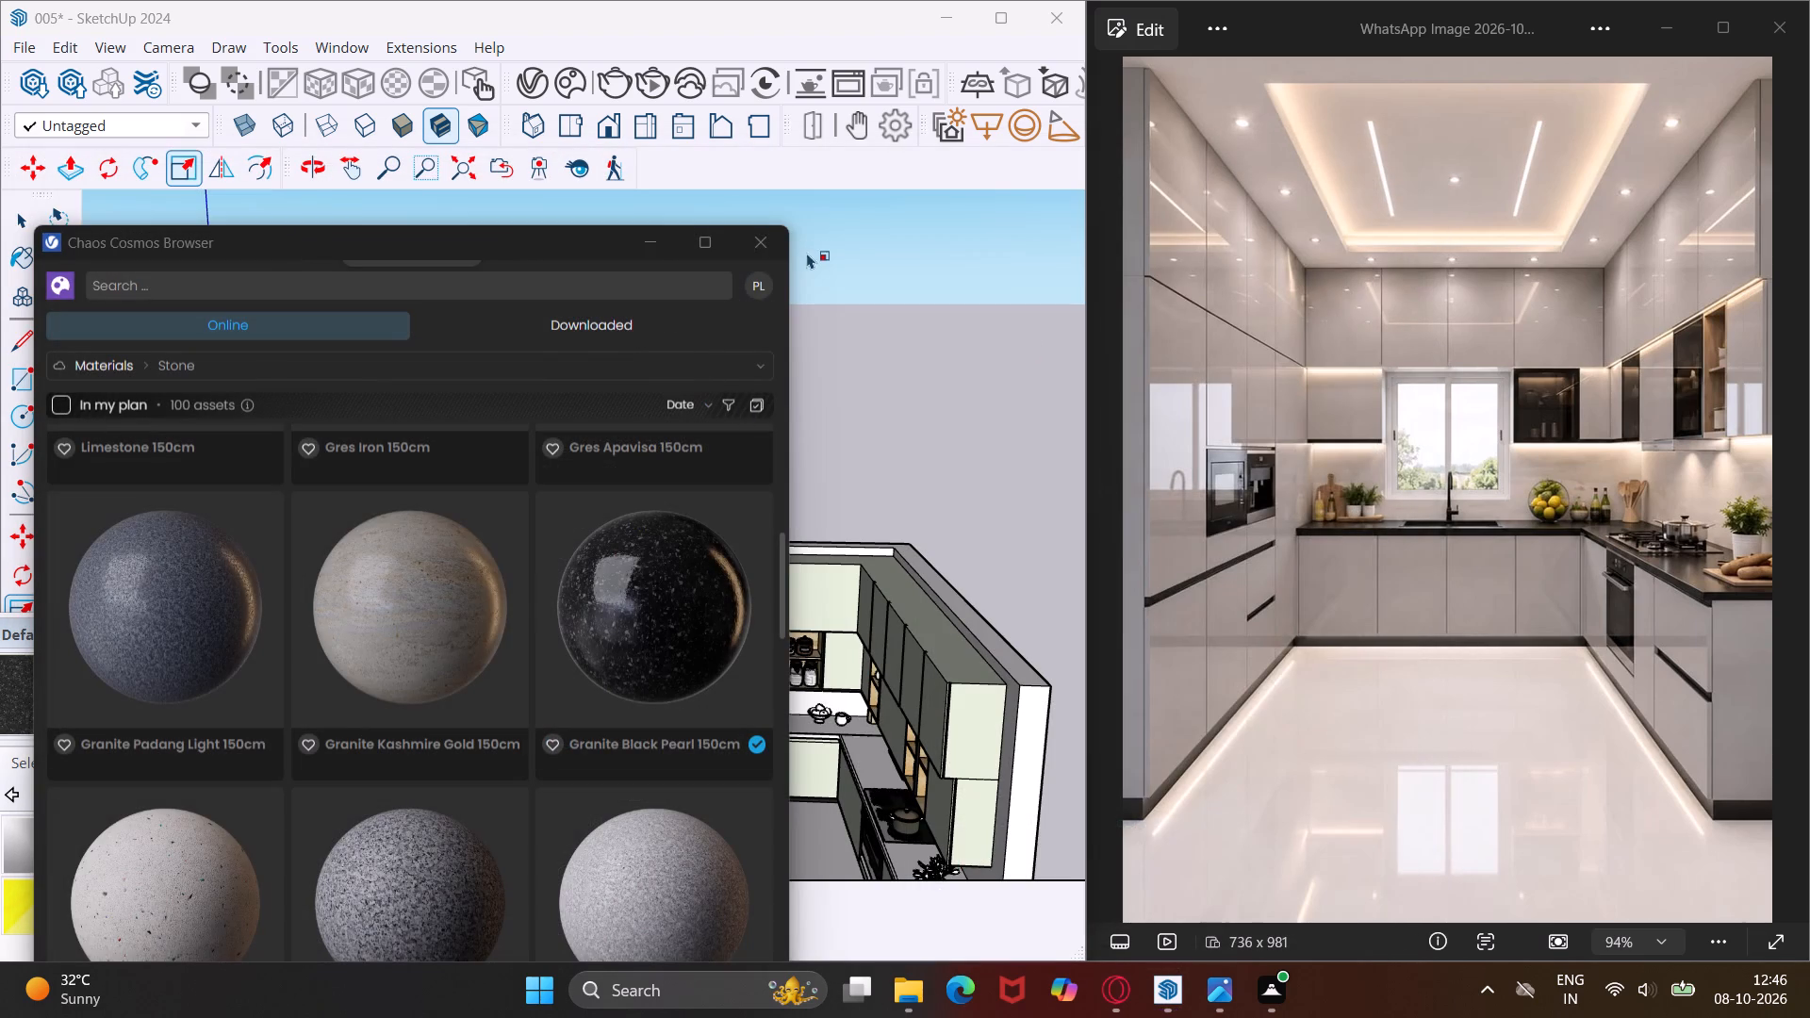
left_click(769, 247)
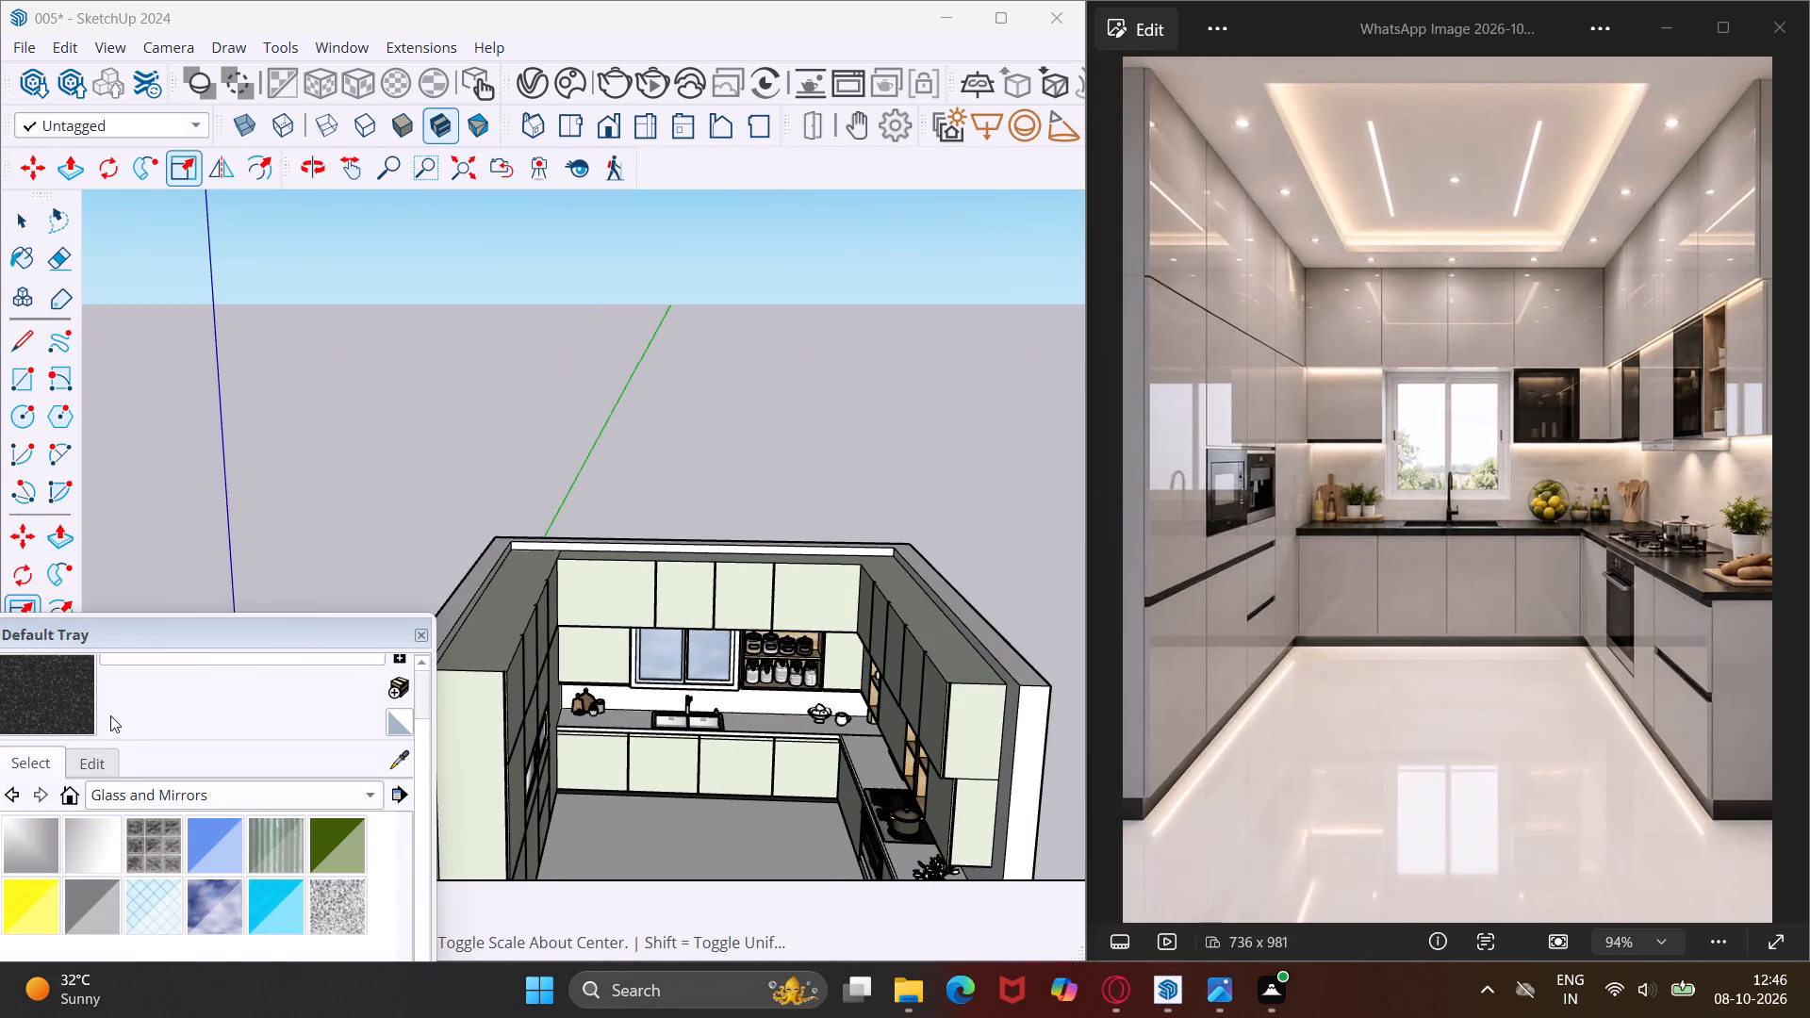
Paint the top and front edge of the sink-side countertop with the Granite Black Pearl material.
left_click(63, 698)
scroll(617, 727, "up", 1)
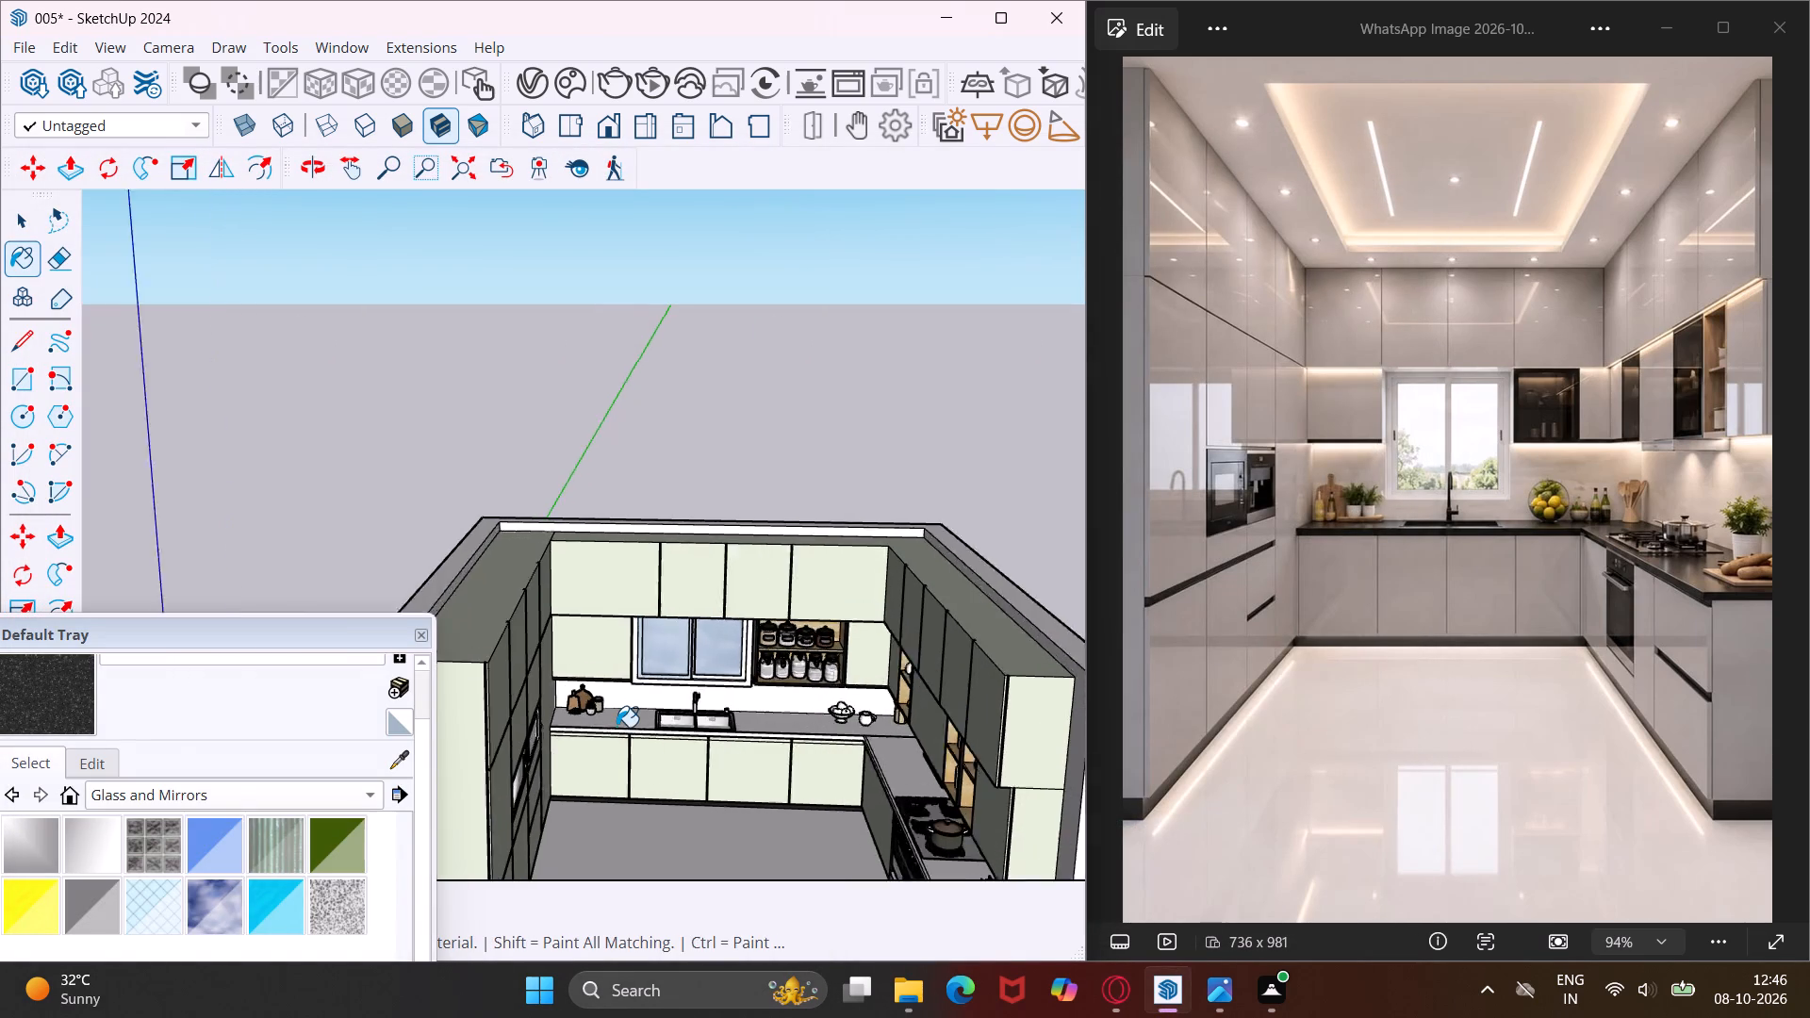
scroll(617, 727, "up", 13)
left_click(643, 723)
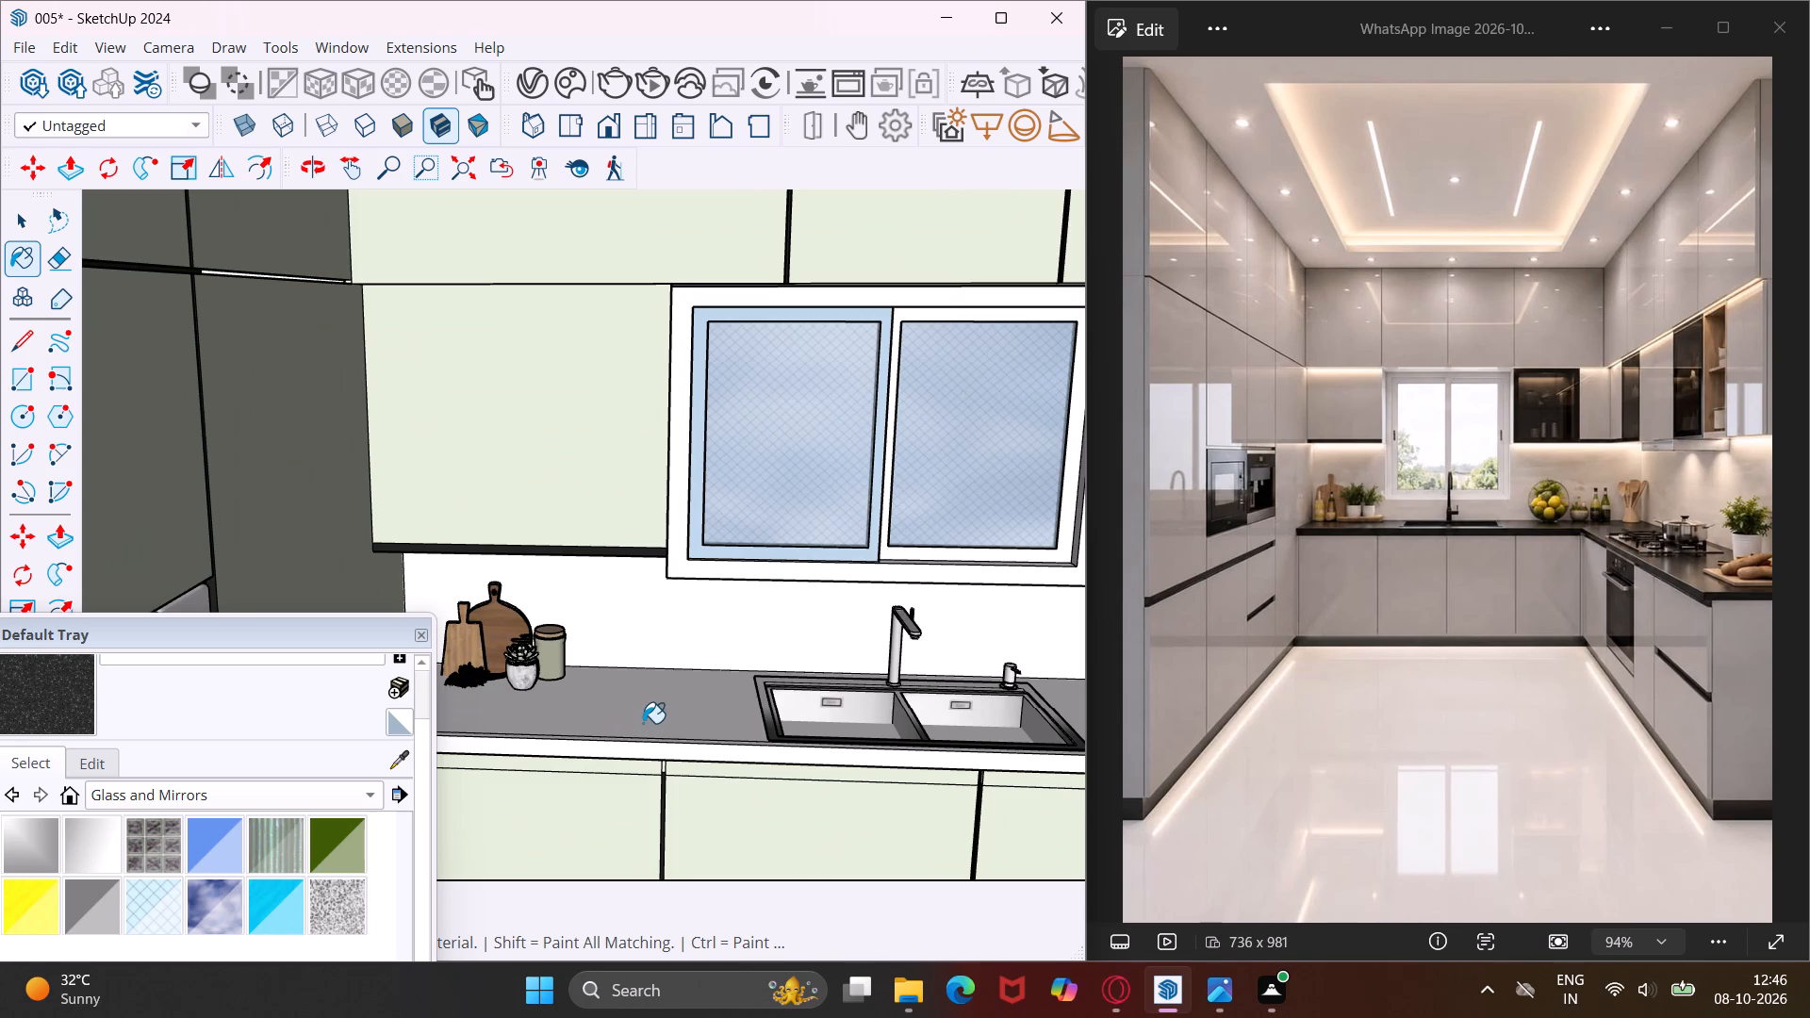
scroll(708, 734, "up", 7)
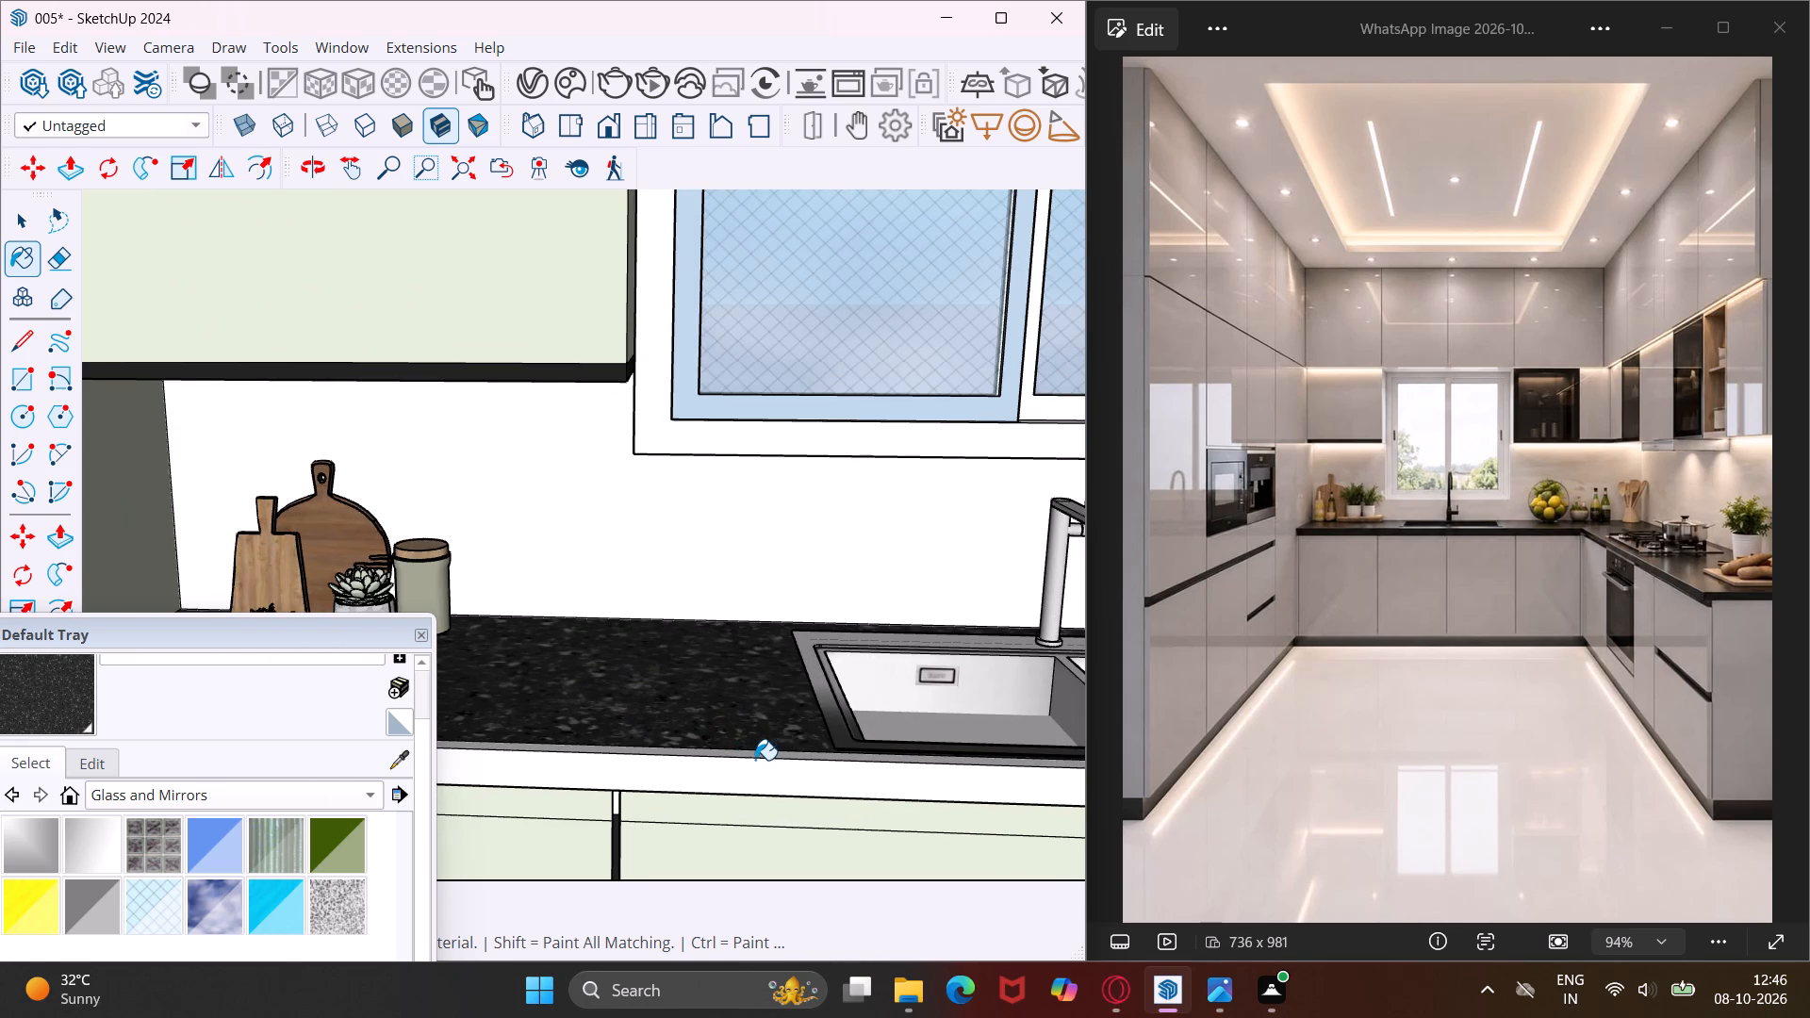
scroll(752, 759, "up", 7)
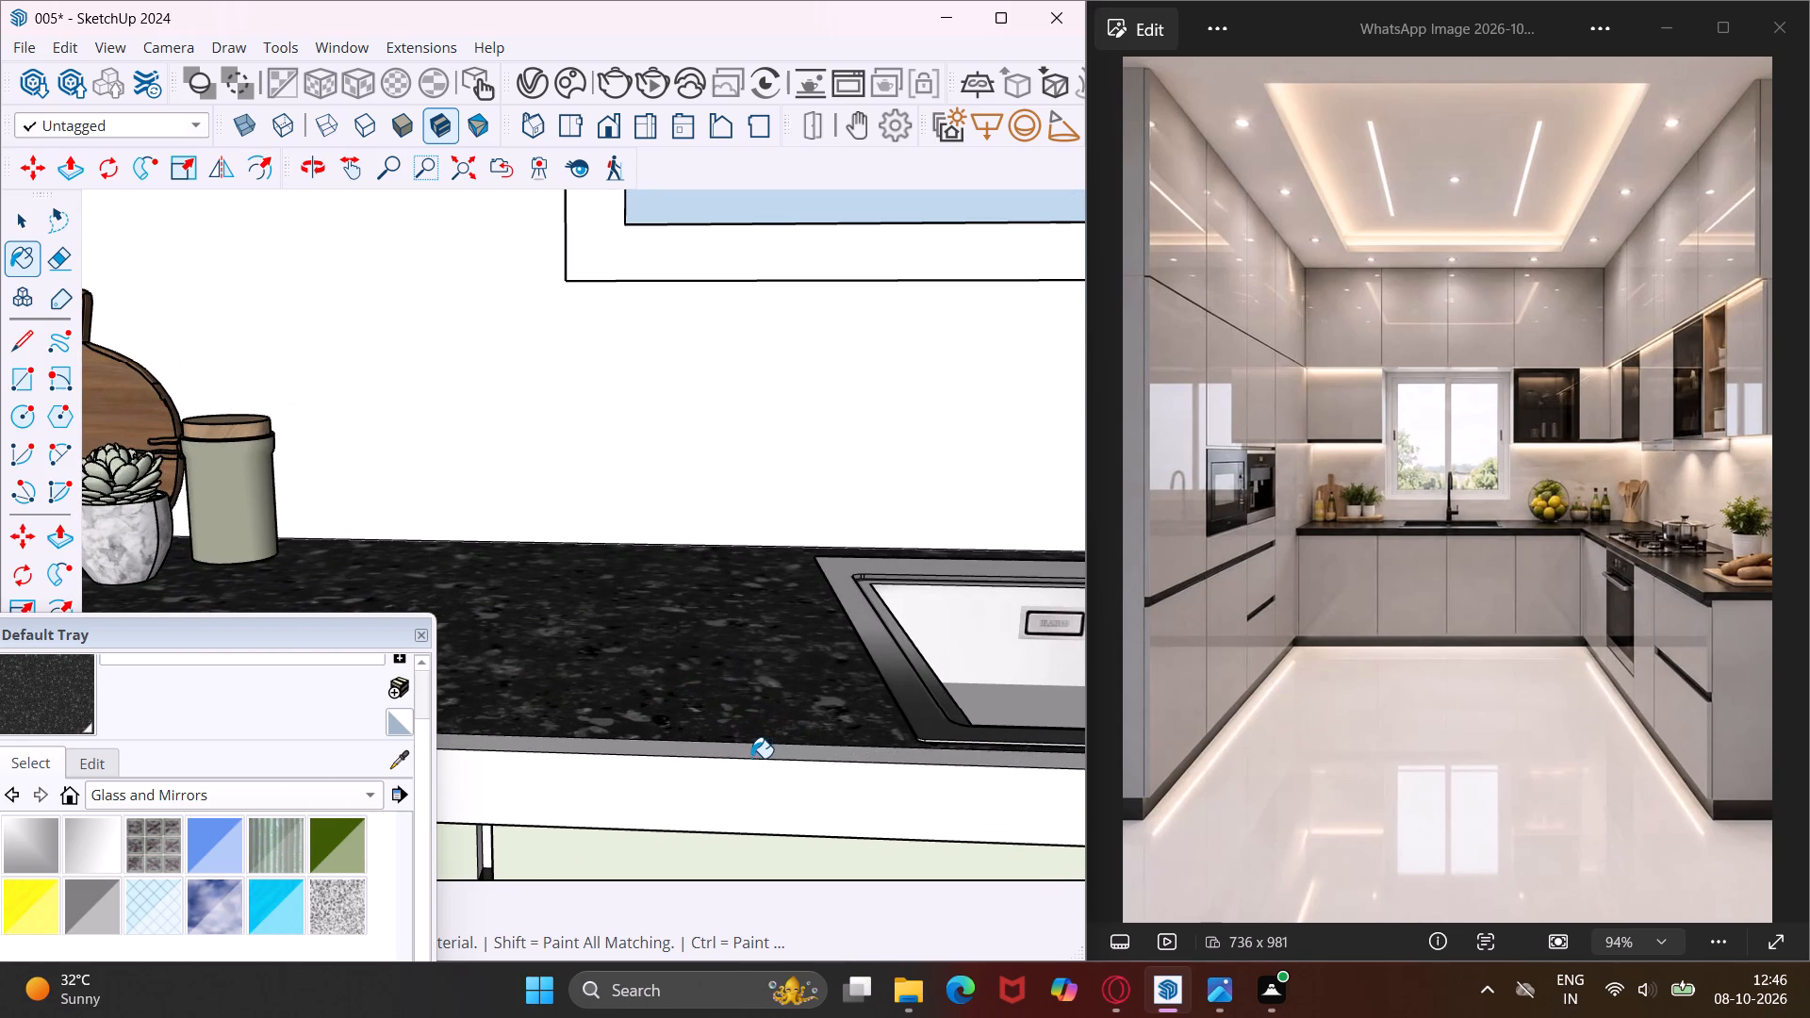
left_click(751, 758)
left_click(777, 792)
Paint the top and front edge of the hob-side countertop with the Granite Black Pearl material.
scroll(759, 754, "down", 10)
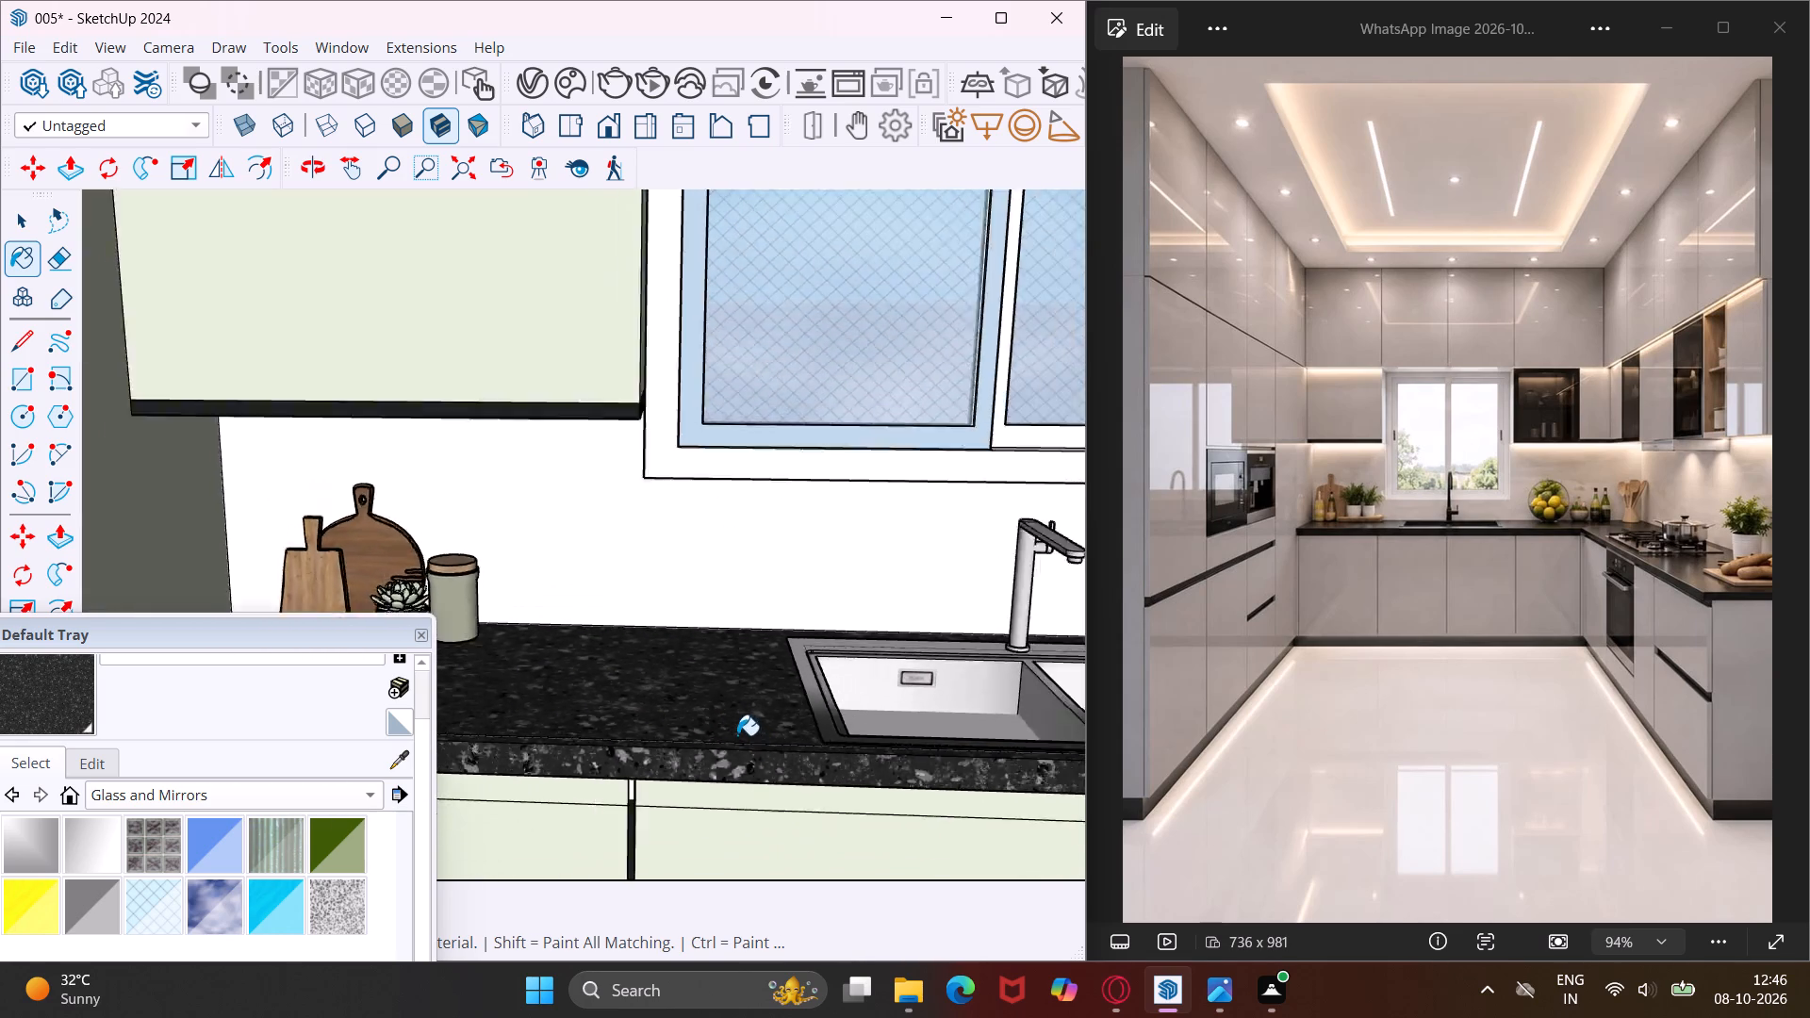
scroll(737, 735, "down", 2)
scroll(710, 722, "down", 20)
scroll(710, 722, "down", 1)
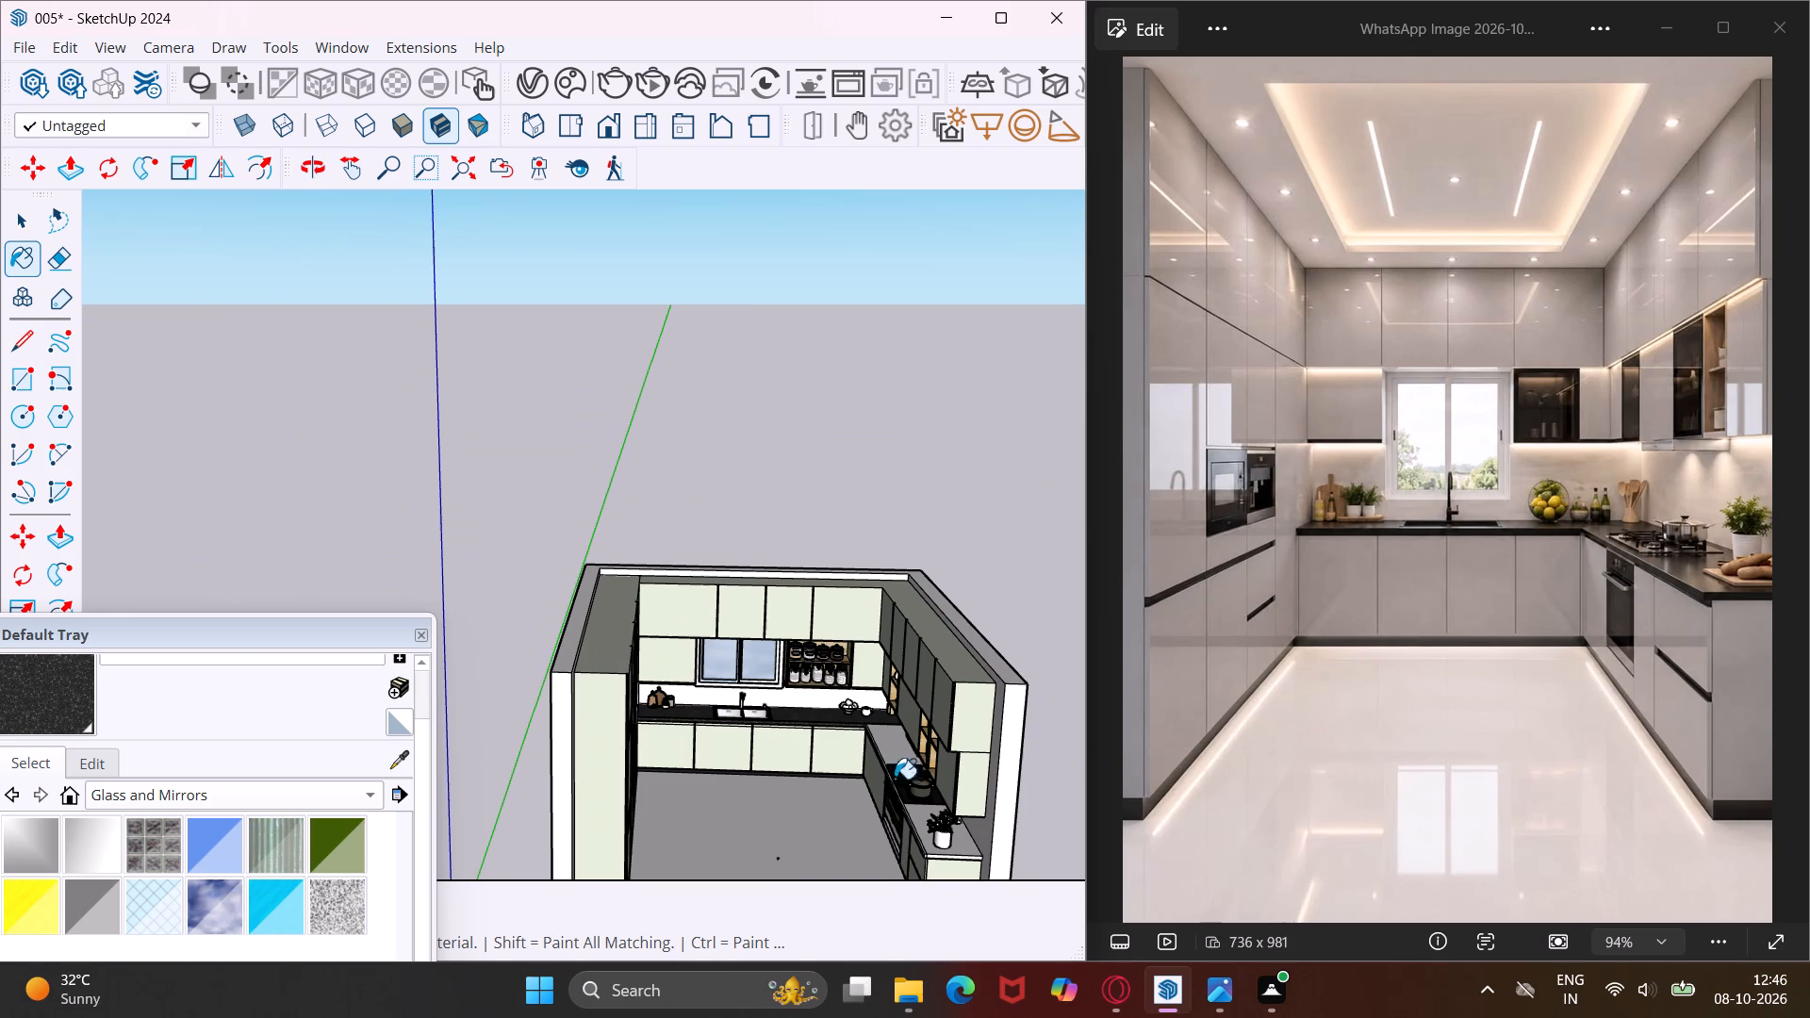
scroll(938, 850, "up", 16)
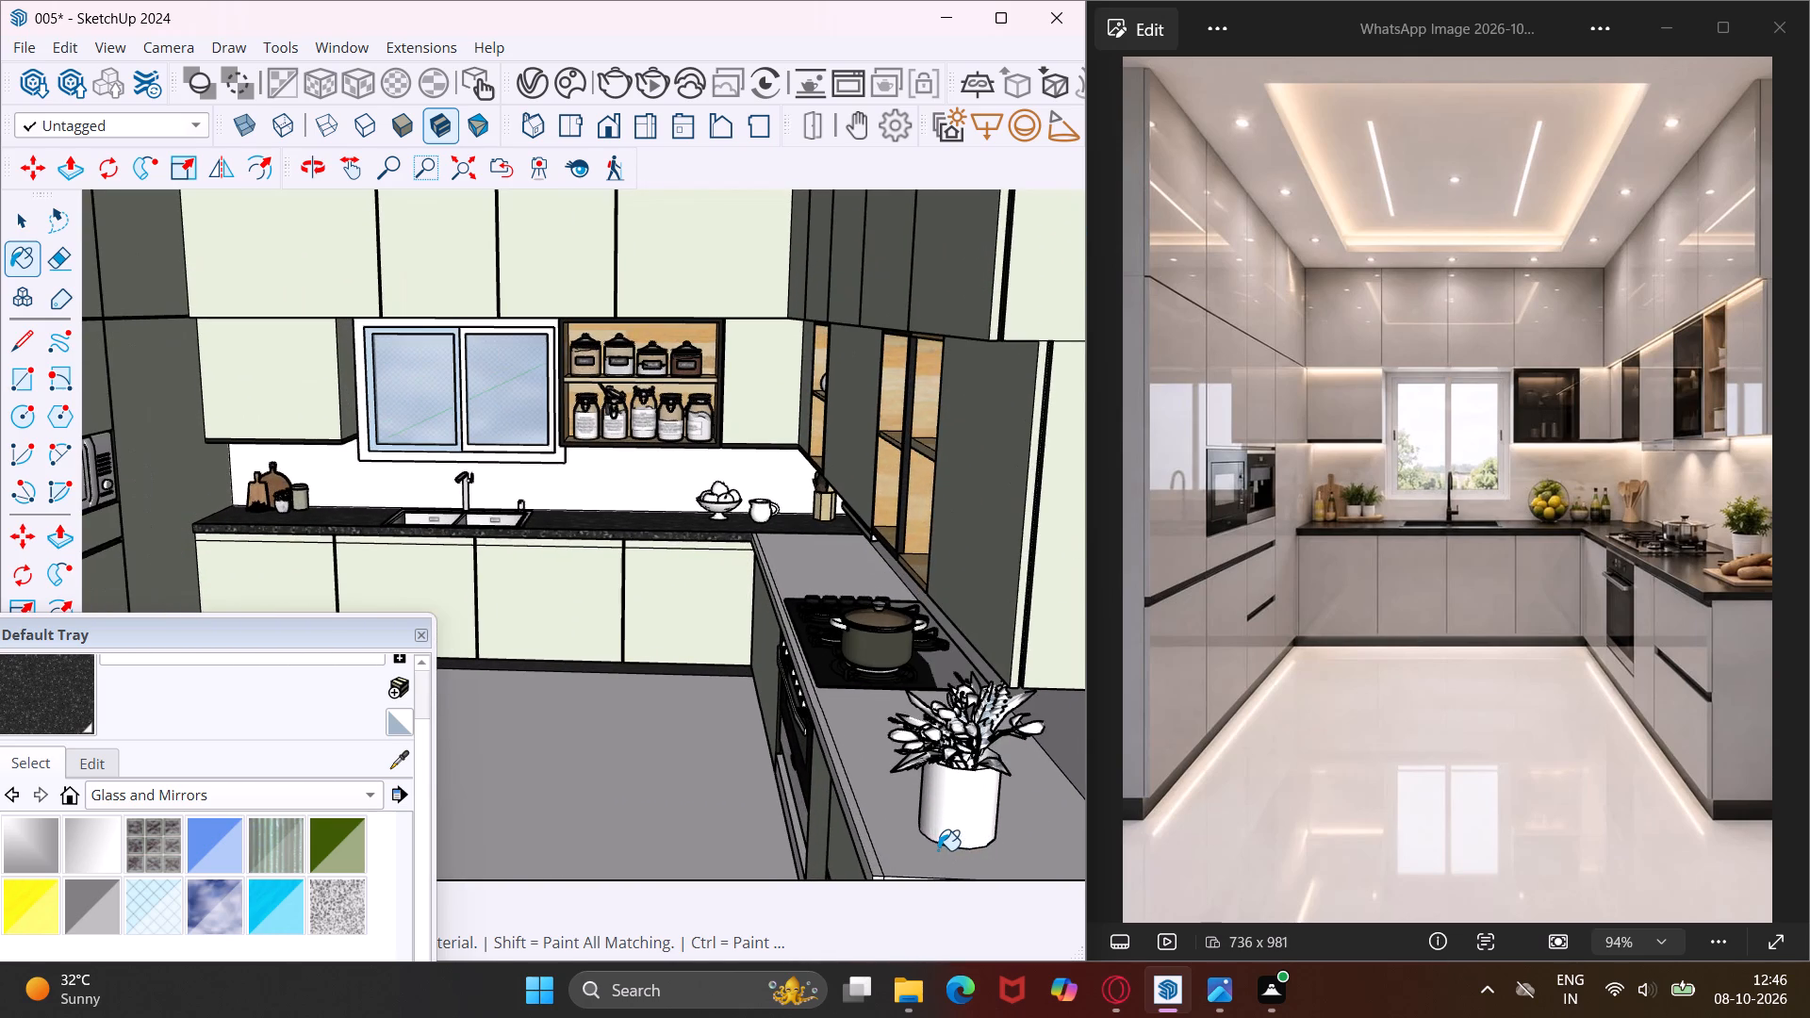
left_click(910, 841)
scroll(870, 852, "up", 7)
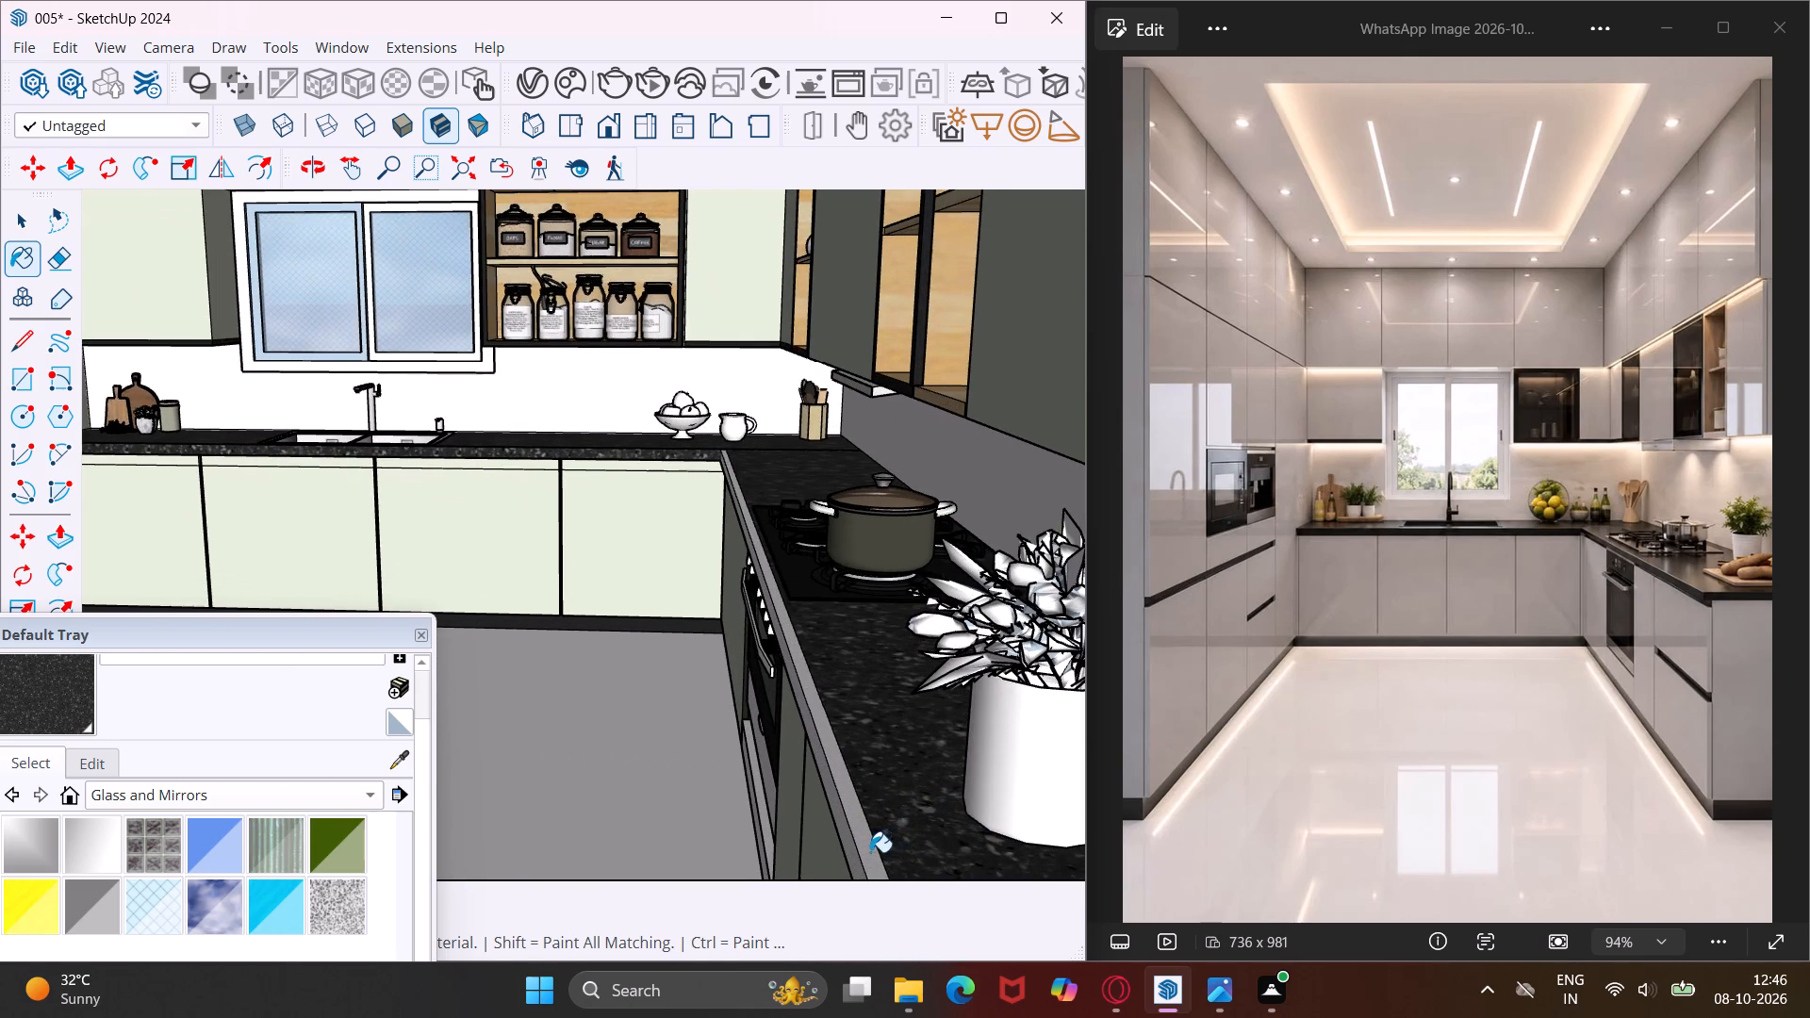
left_click(870, 852)
middle_click_drag(866, 848, 985, 777)
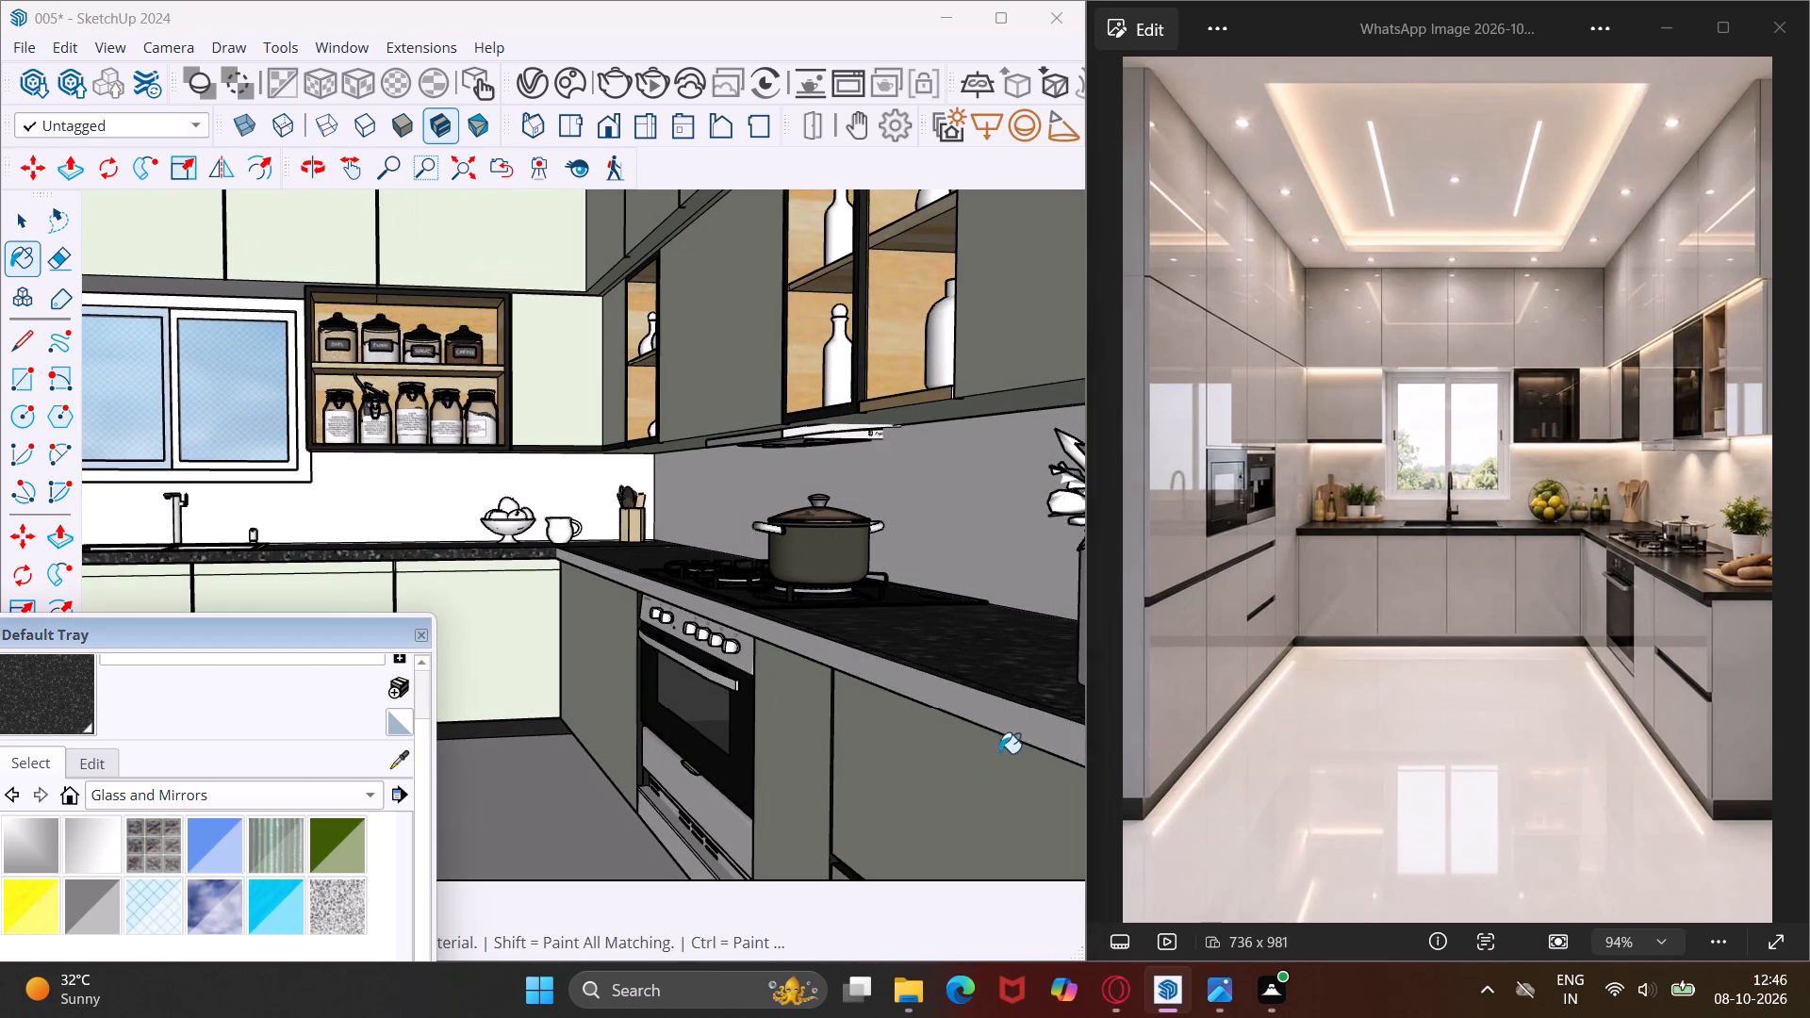
scroll(998, 727, "up", 4)
left_click(997, 724)
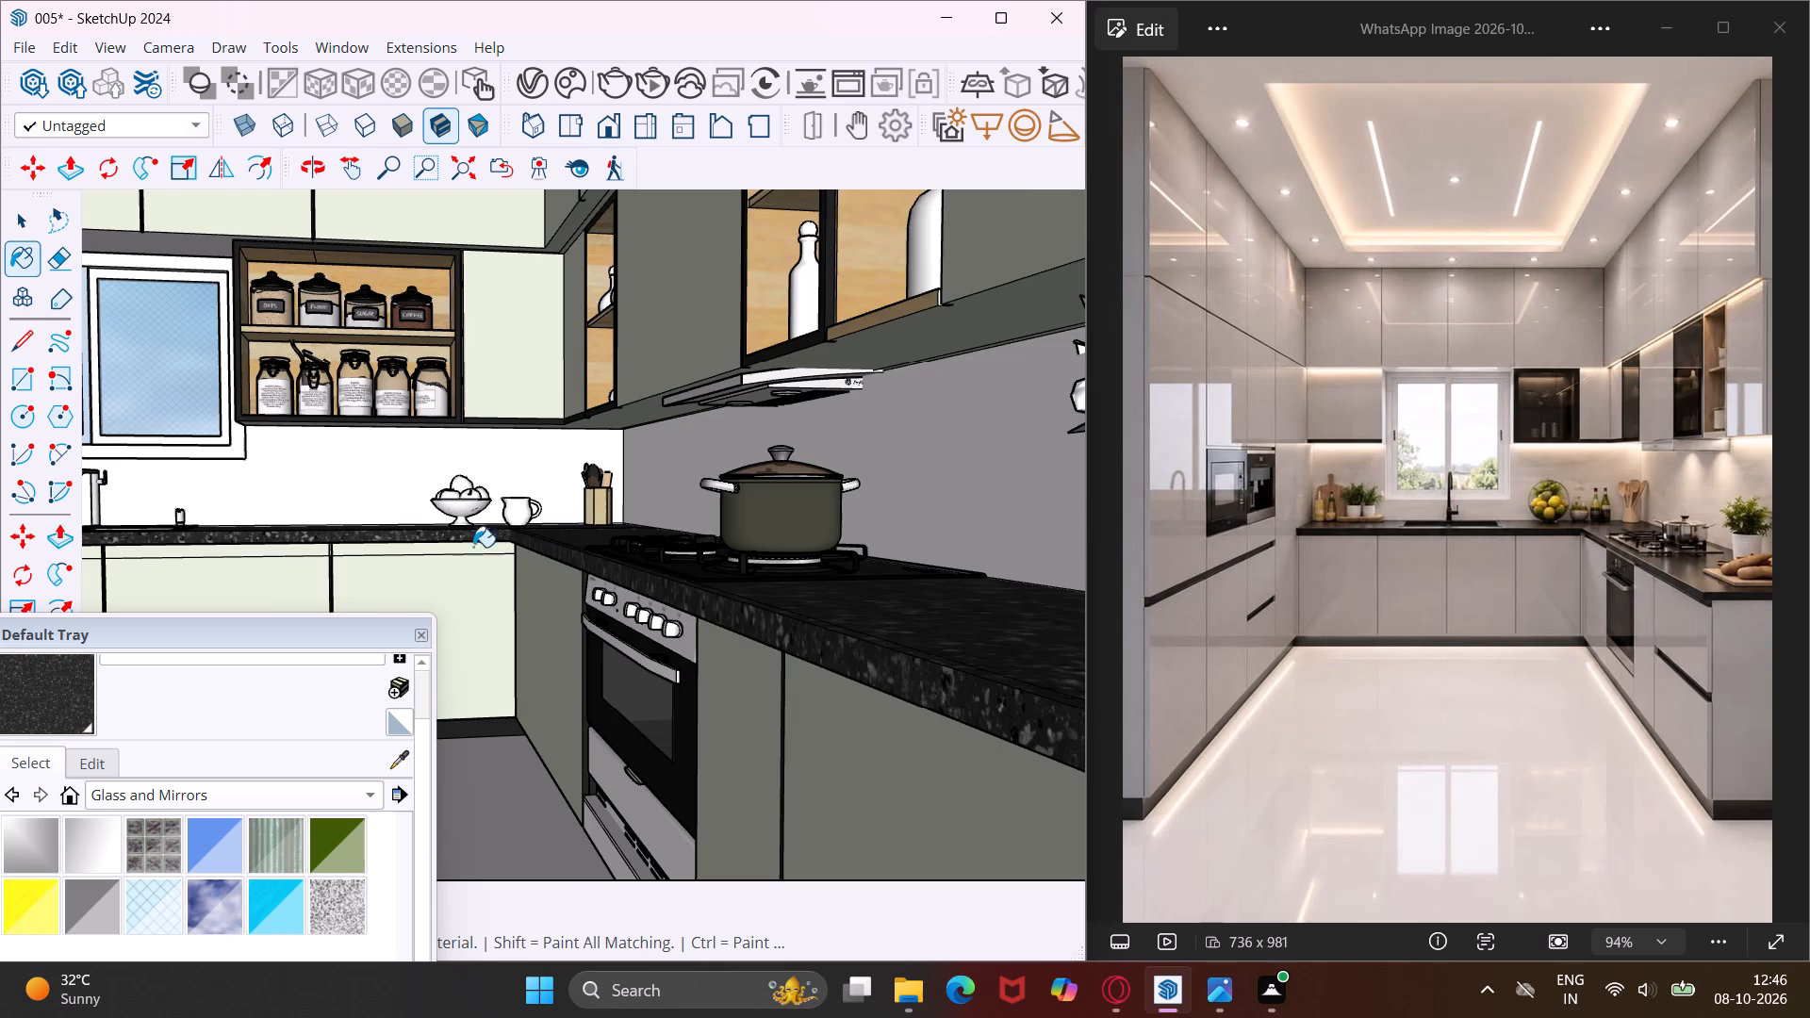
Paint the hob-side countertop's end edge and the narrow face at its outer corner with the granite material.
scroll(459, 547, "up", 3)
middle_click_drag(480, 533, 555, 404)
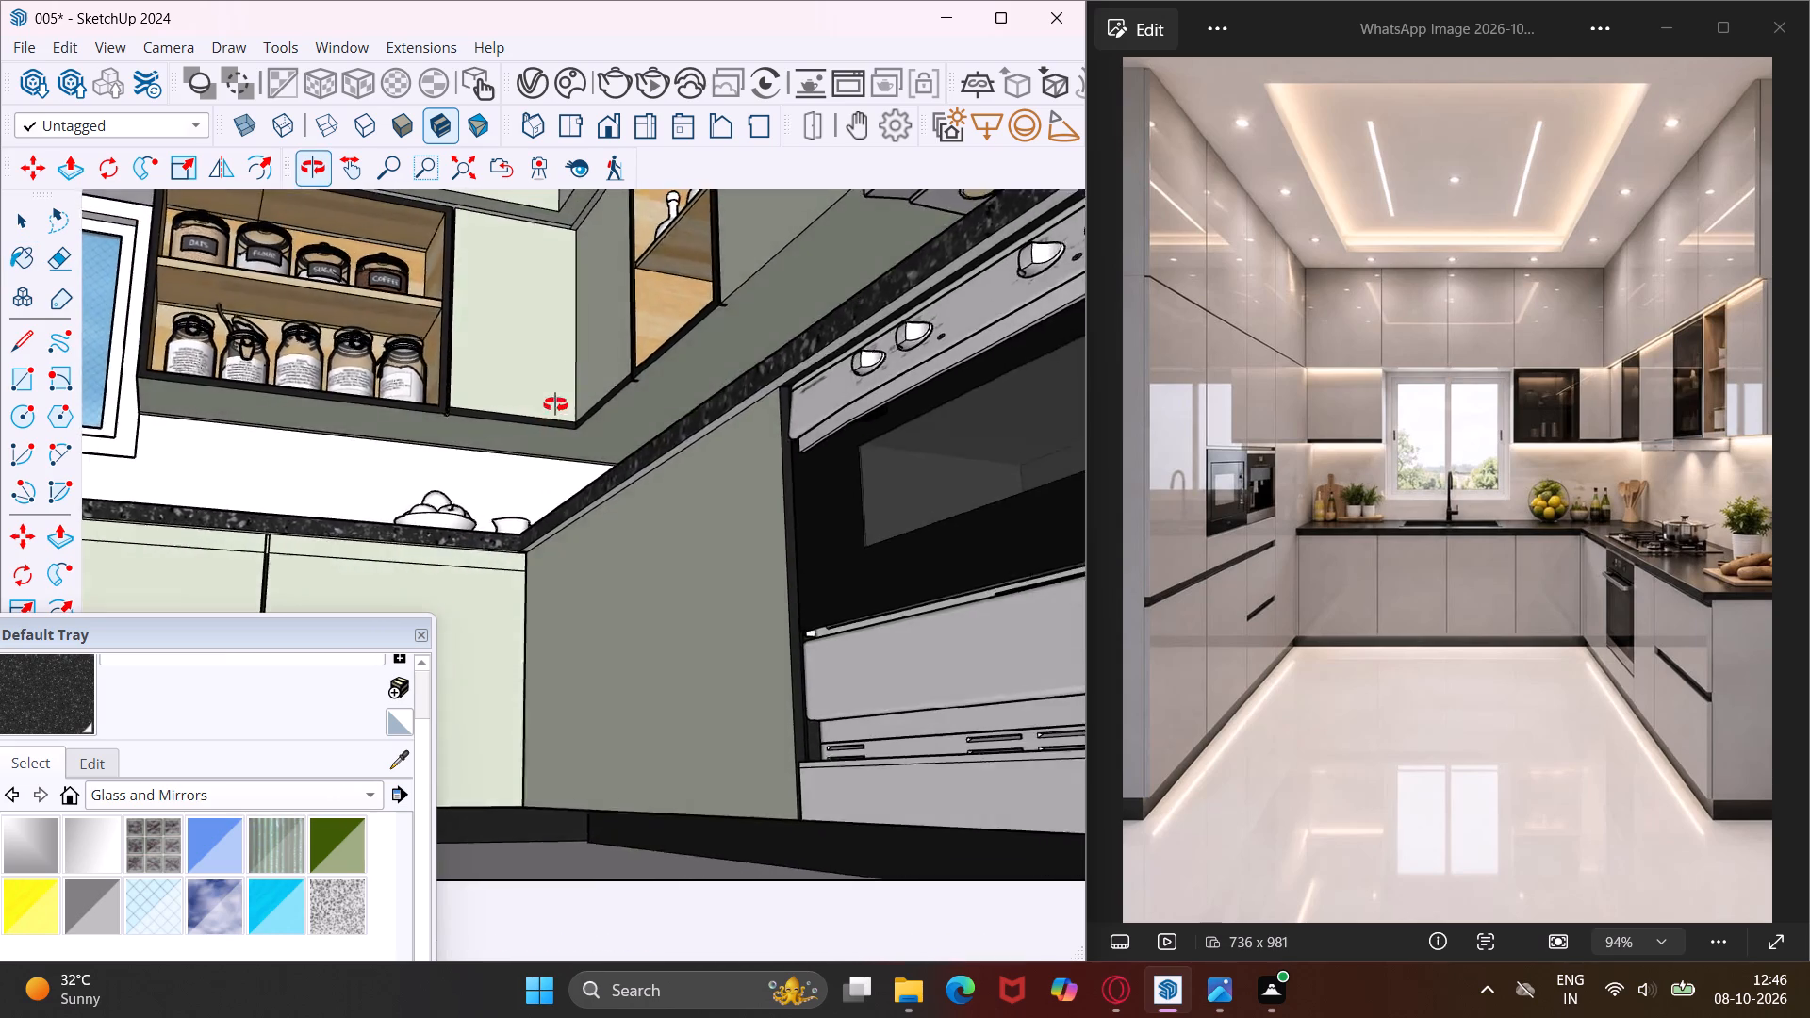
middle_click_drag(555, 404, 584, 338)
middle_click_drag(584, 338, 656, 688)
scroll(634, 649, "down", 3)
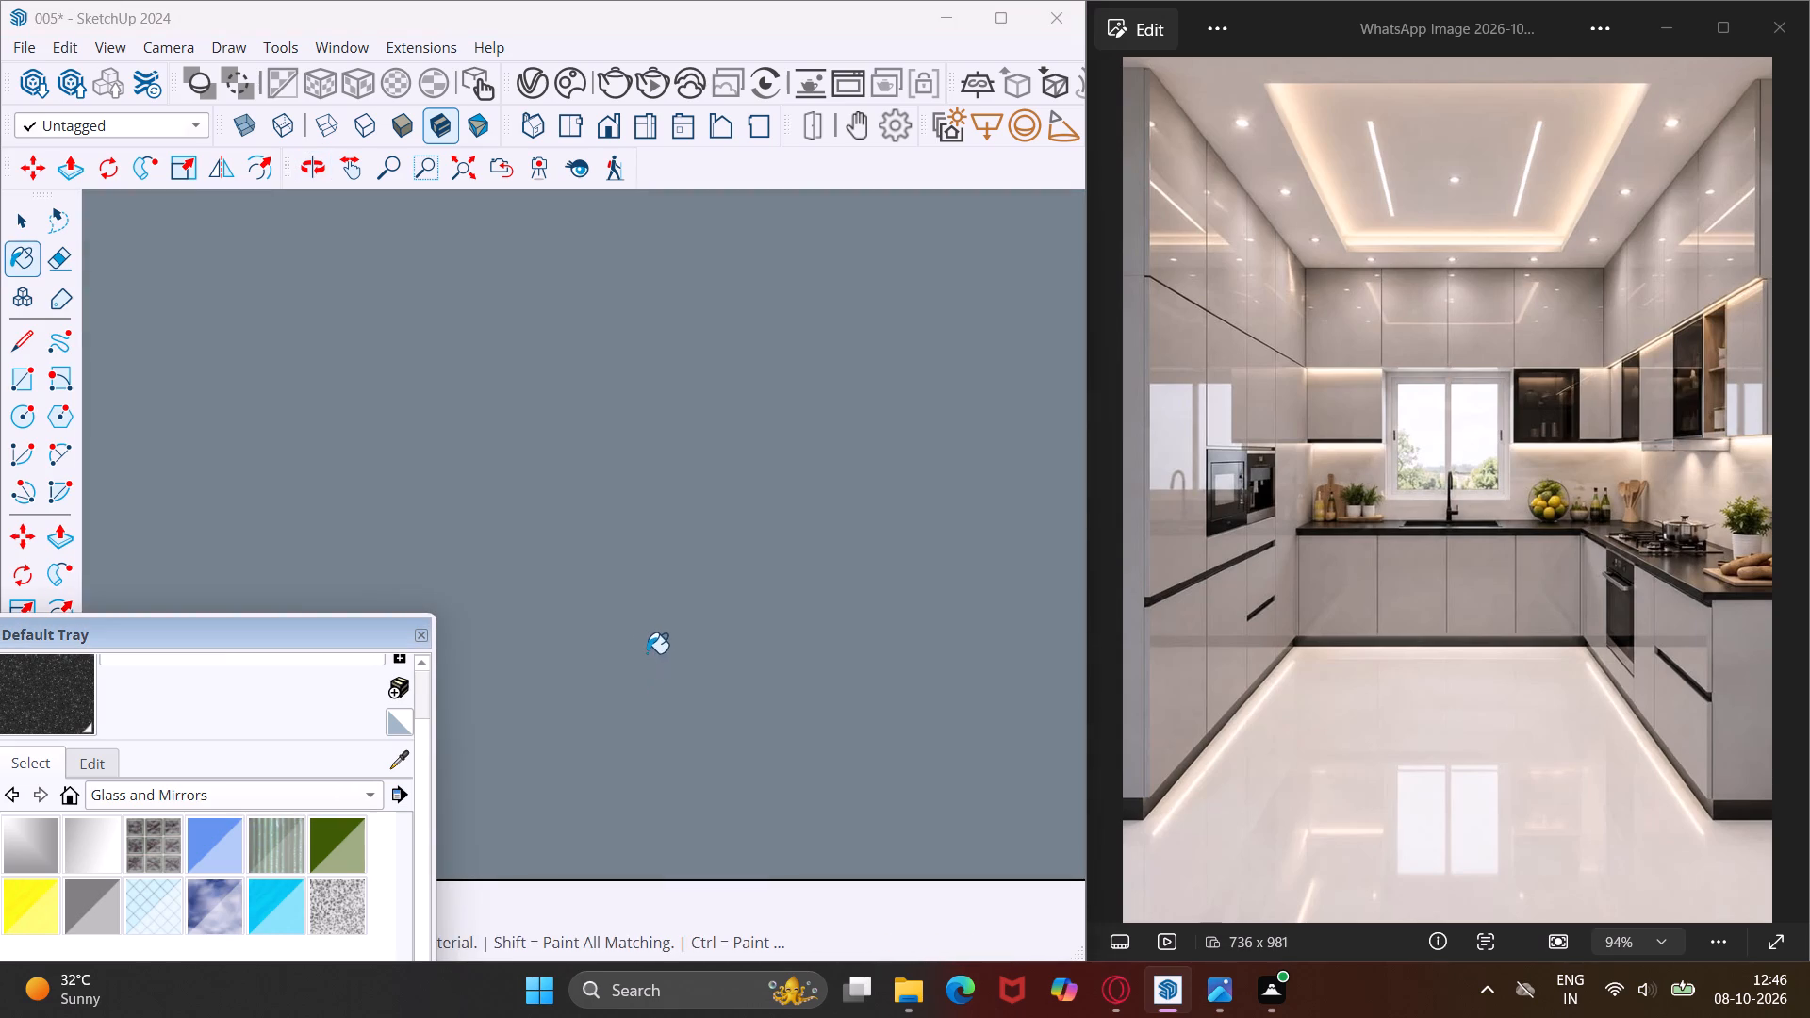
scroll(647, 653, "down", 20)
scroll(647, 653, "down", 20)
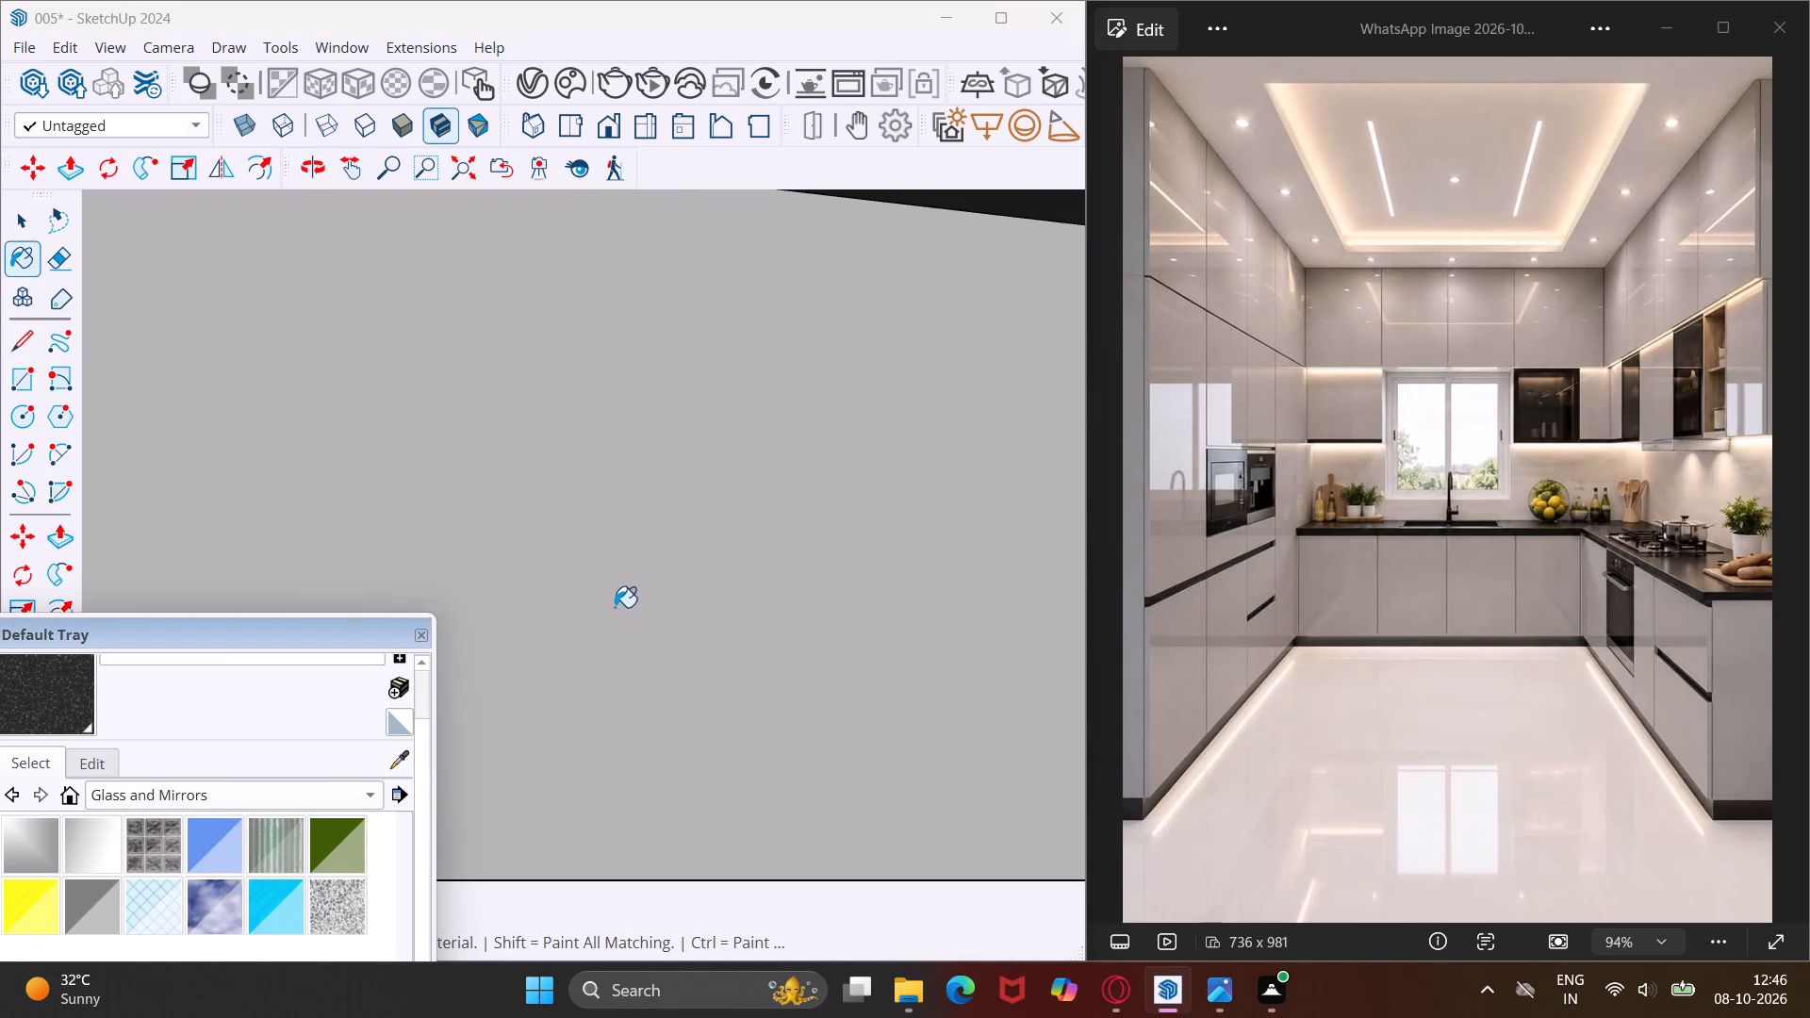
scroll(615, 607, "down", 18)
scroll(622, 606, "down", 5)
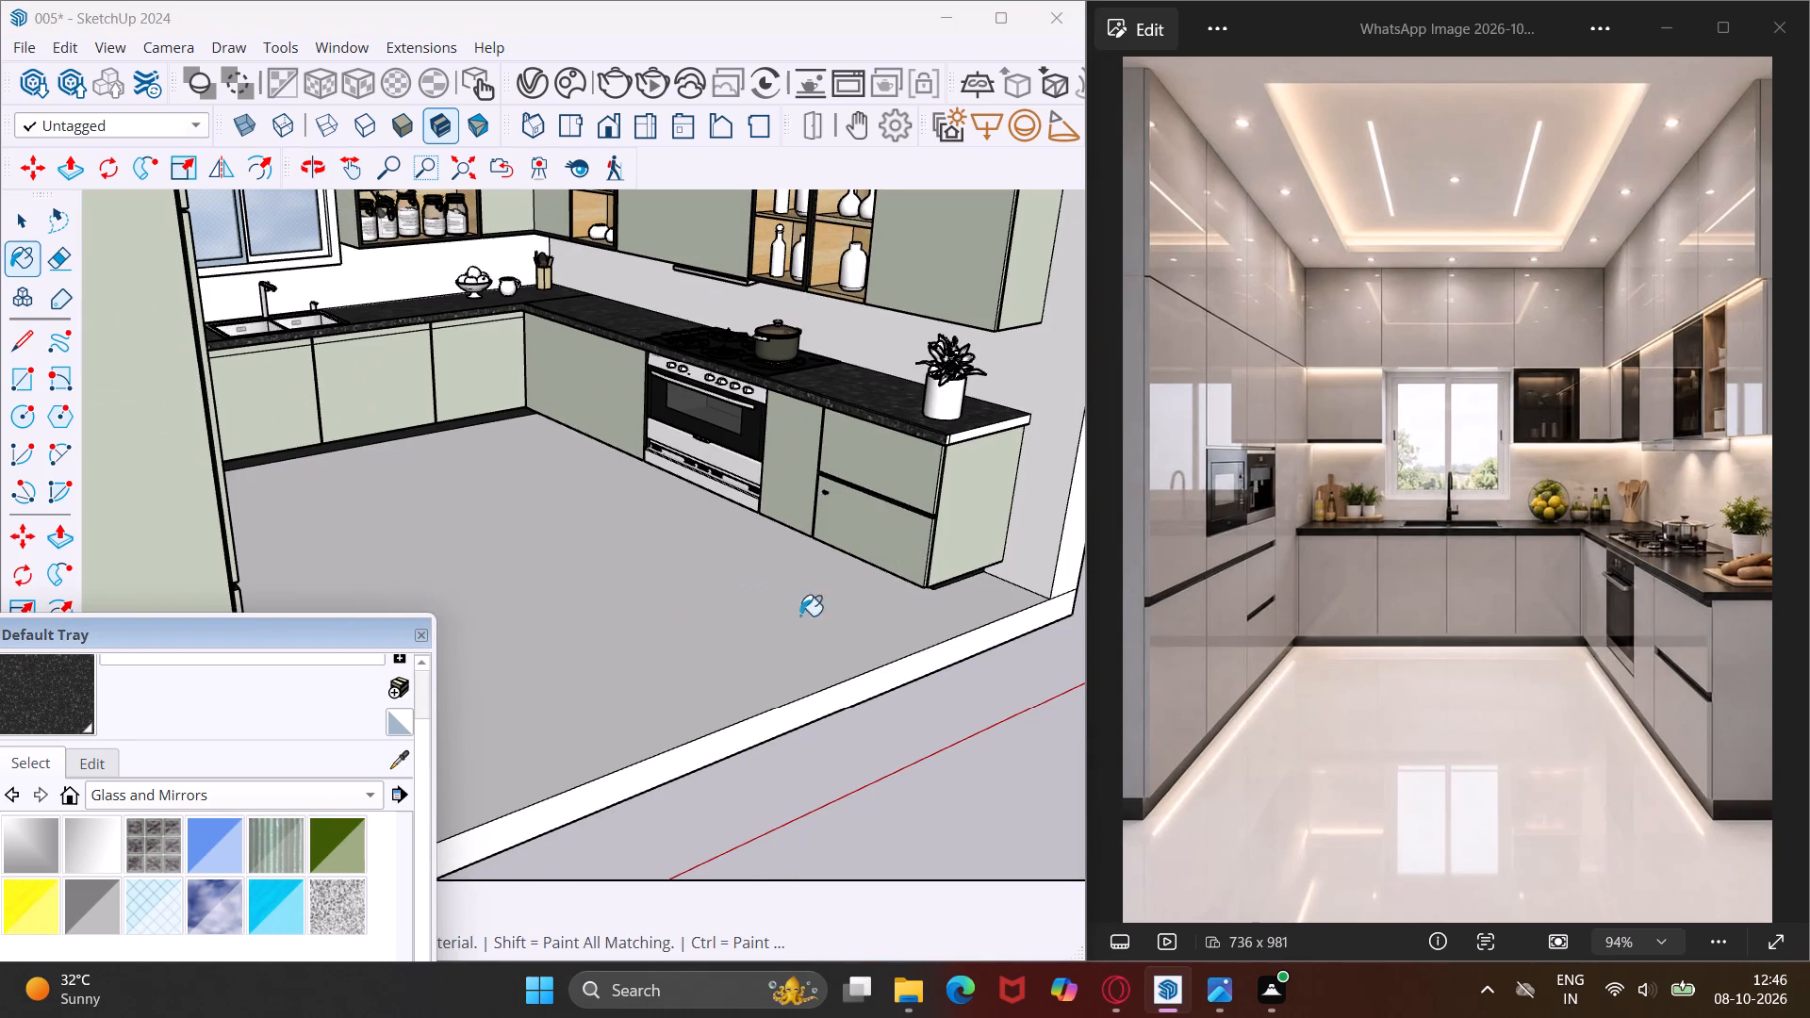
scroll(1006, 433, "up", 8)
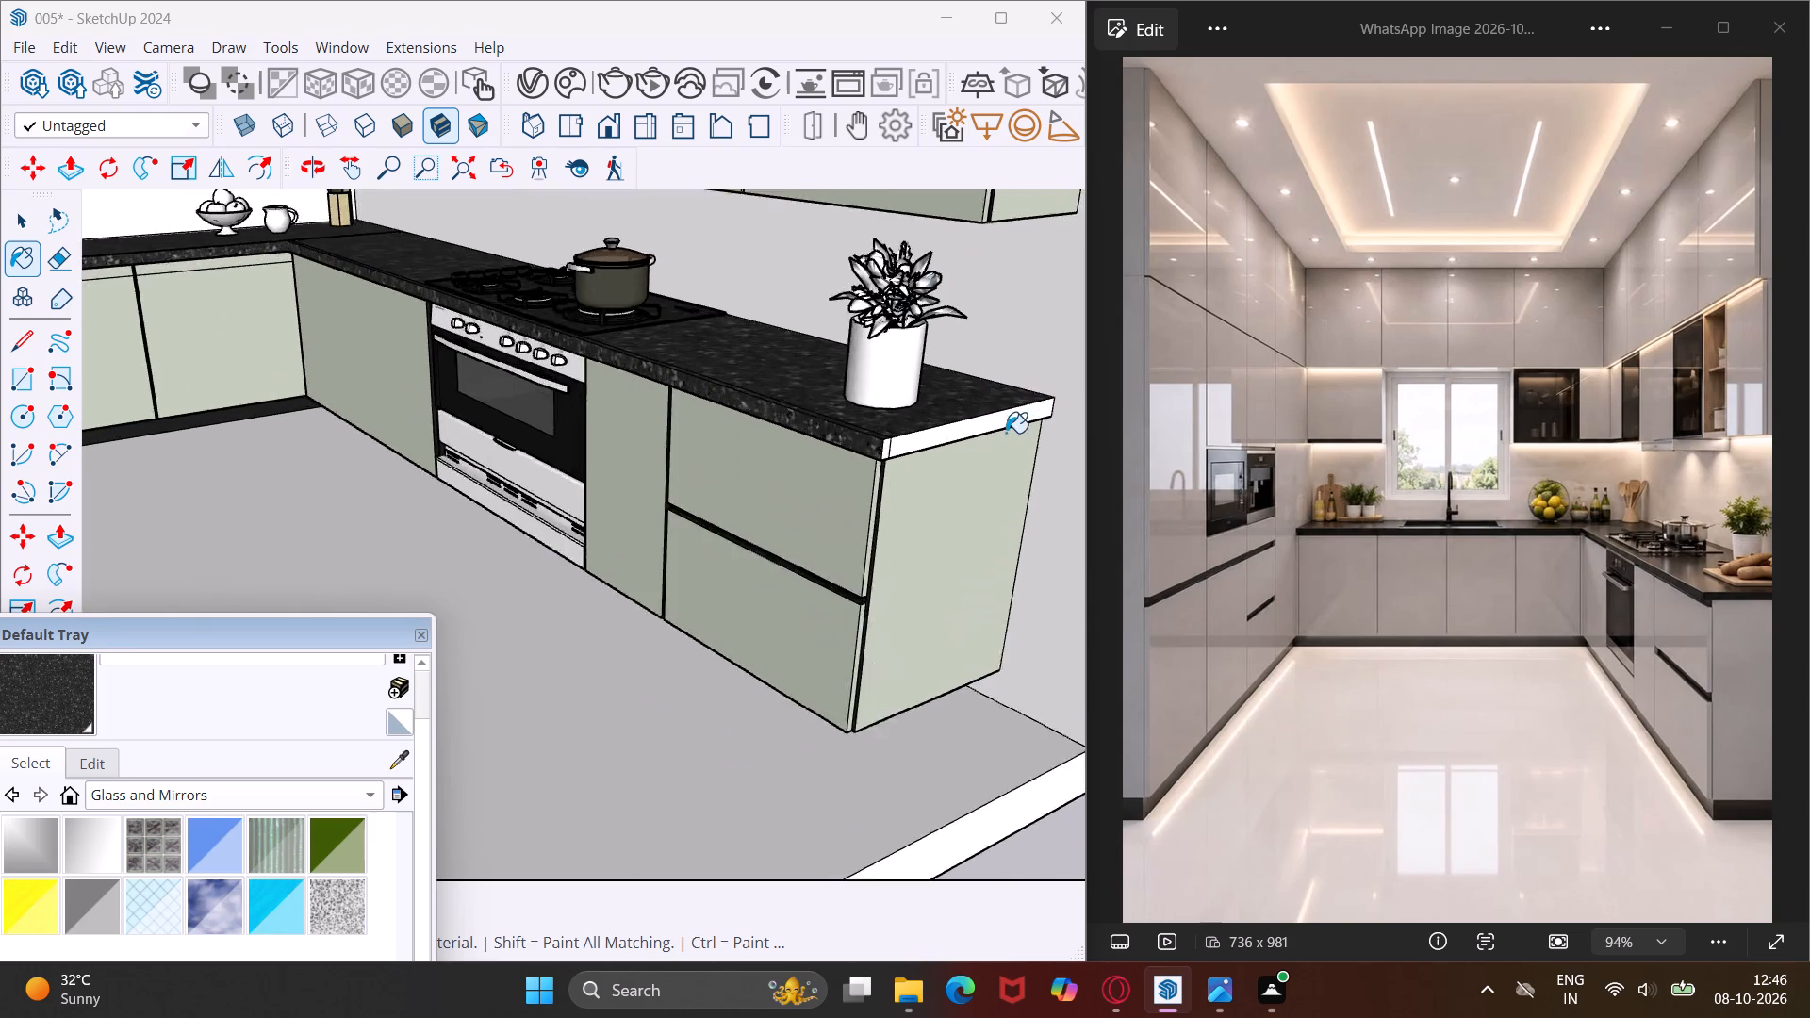
scroll(1006, 433, "up", 6)
left_click(946, 422)
middle_click_drag(952, 422, 914, 351)
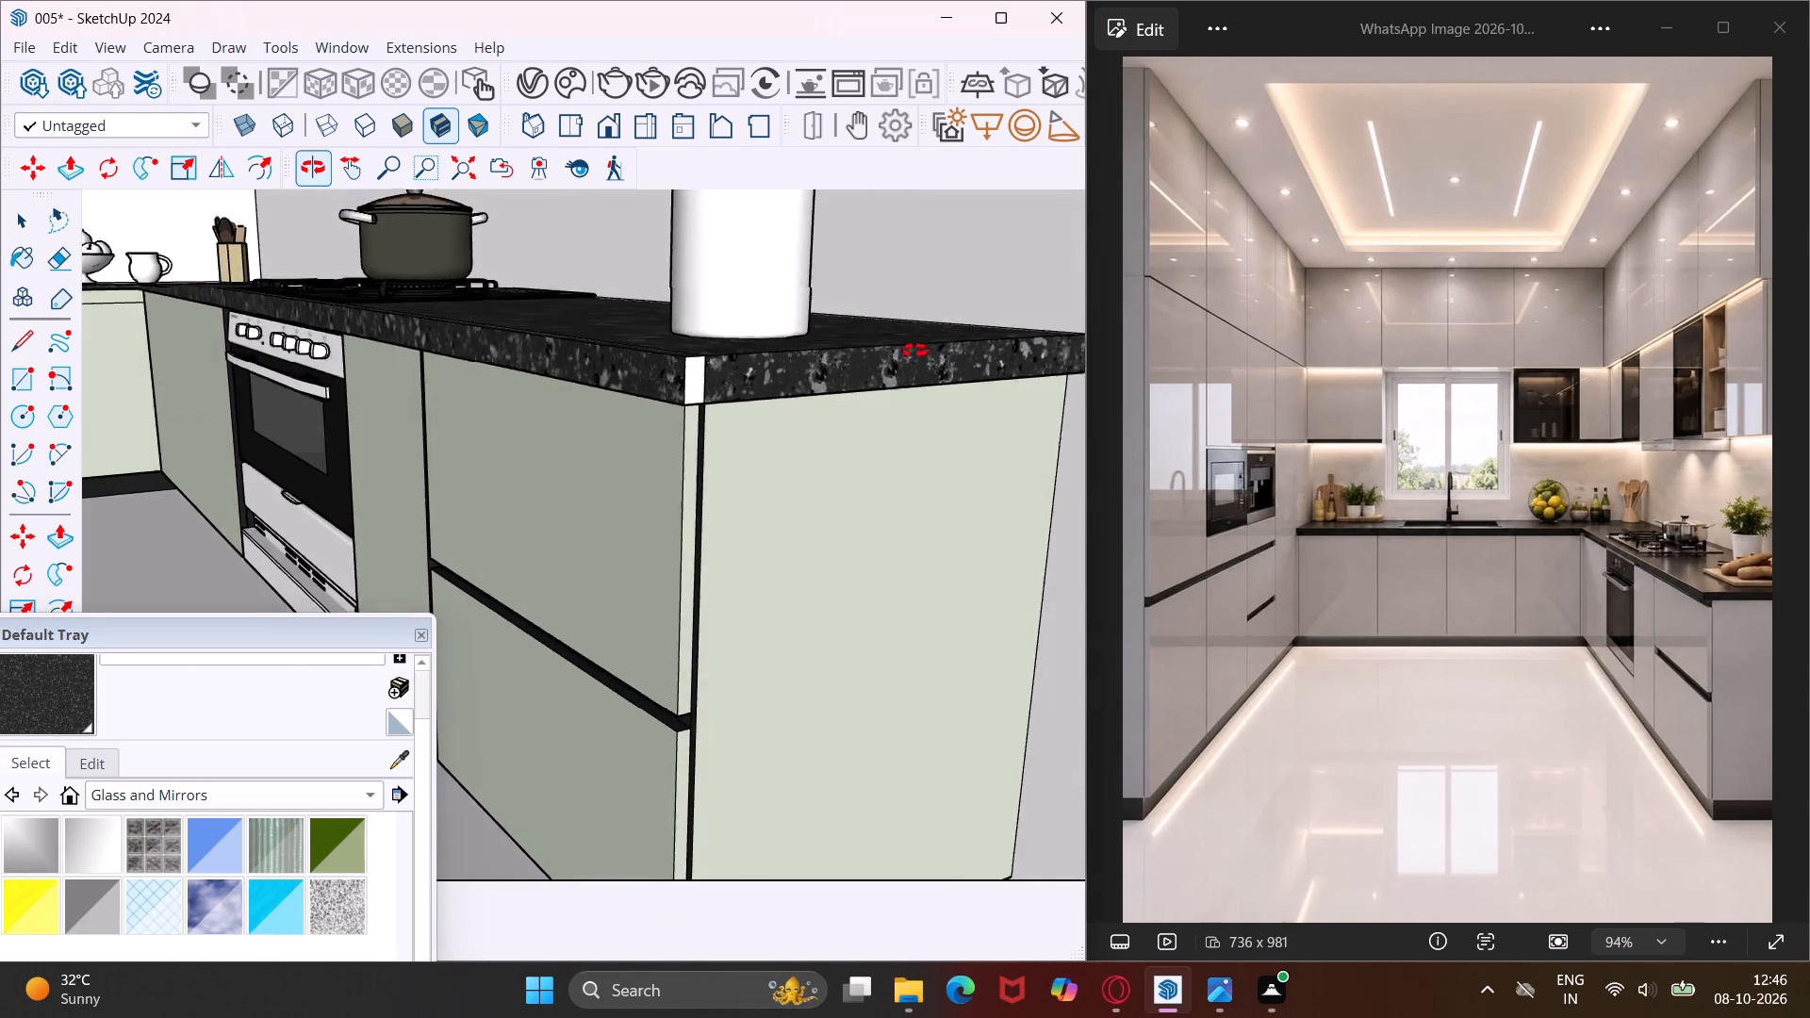
middle_click_drag(914, 351, 916, 322)
scroll(702, 338, "up", 6)
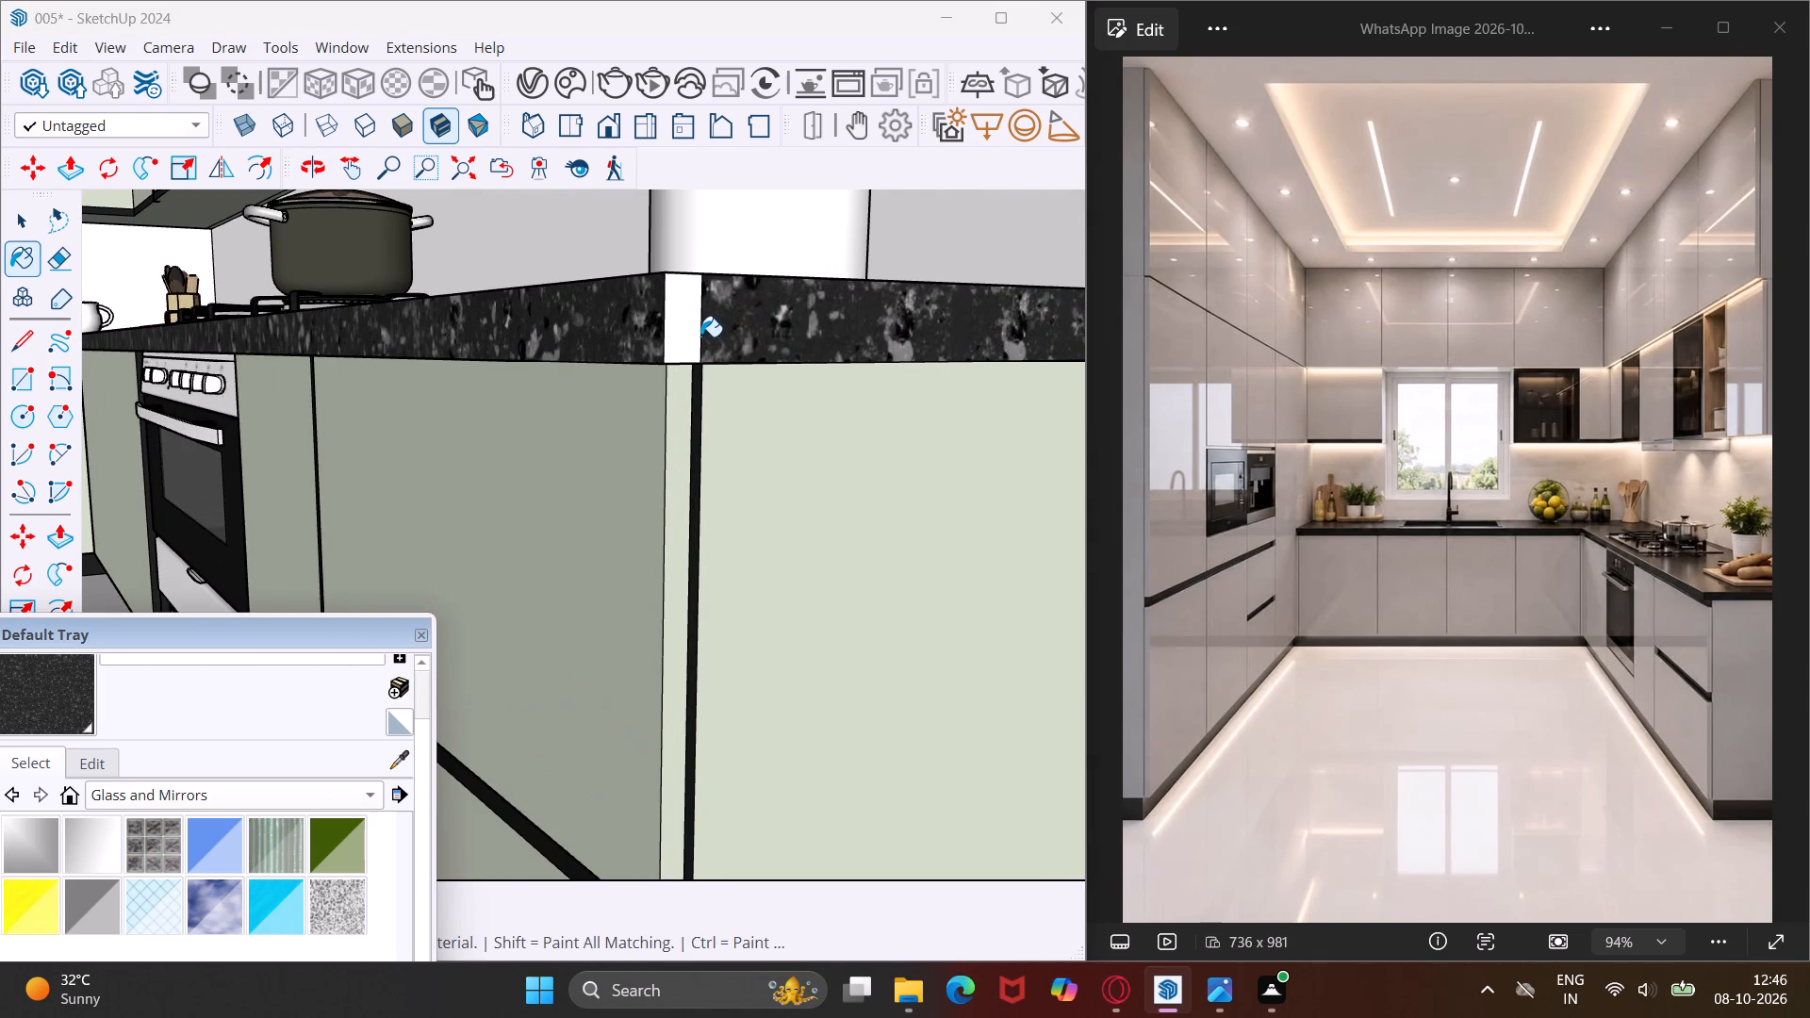
left_click(692, 333)
Paint the underside faces of the hob-side countertop's overhang around its outer corner with the granite material.
scroll(717, 337, "up", 1)
middle_click_drag(717, 337, 761, 234)
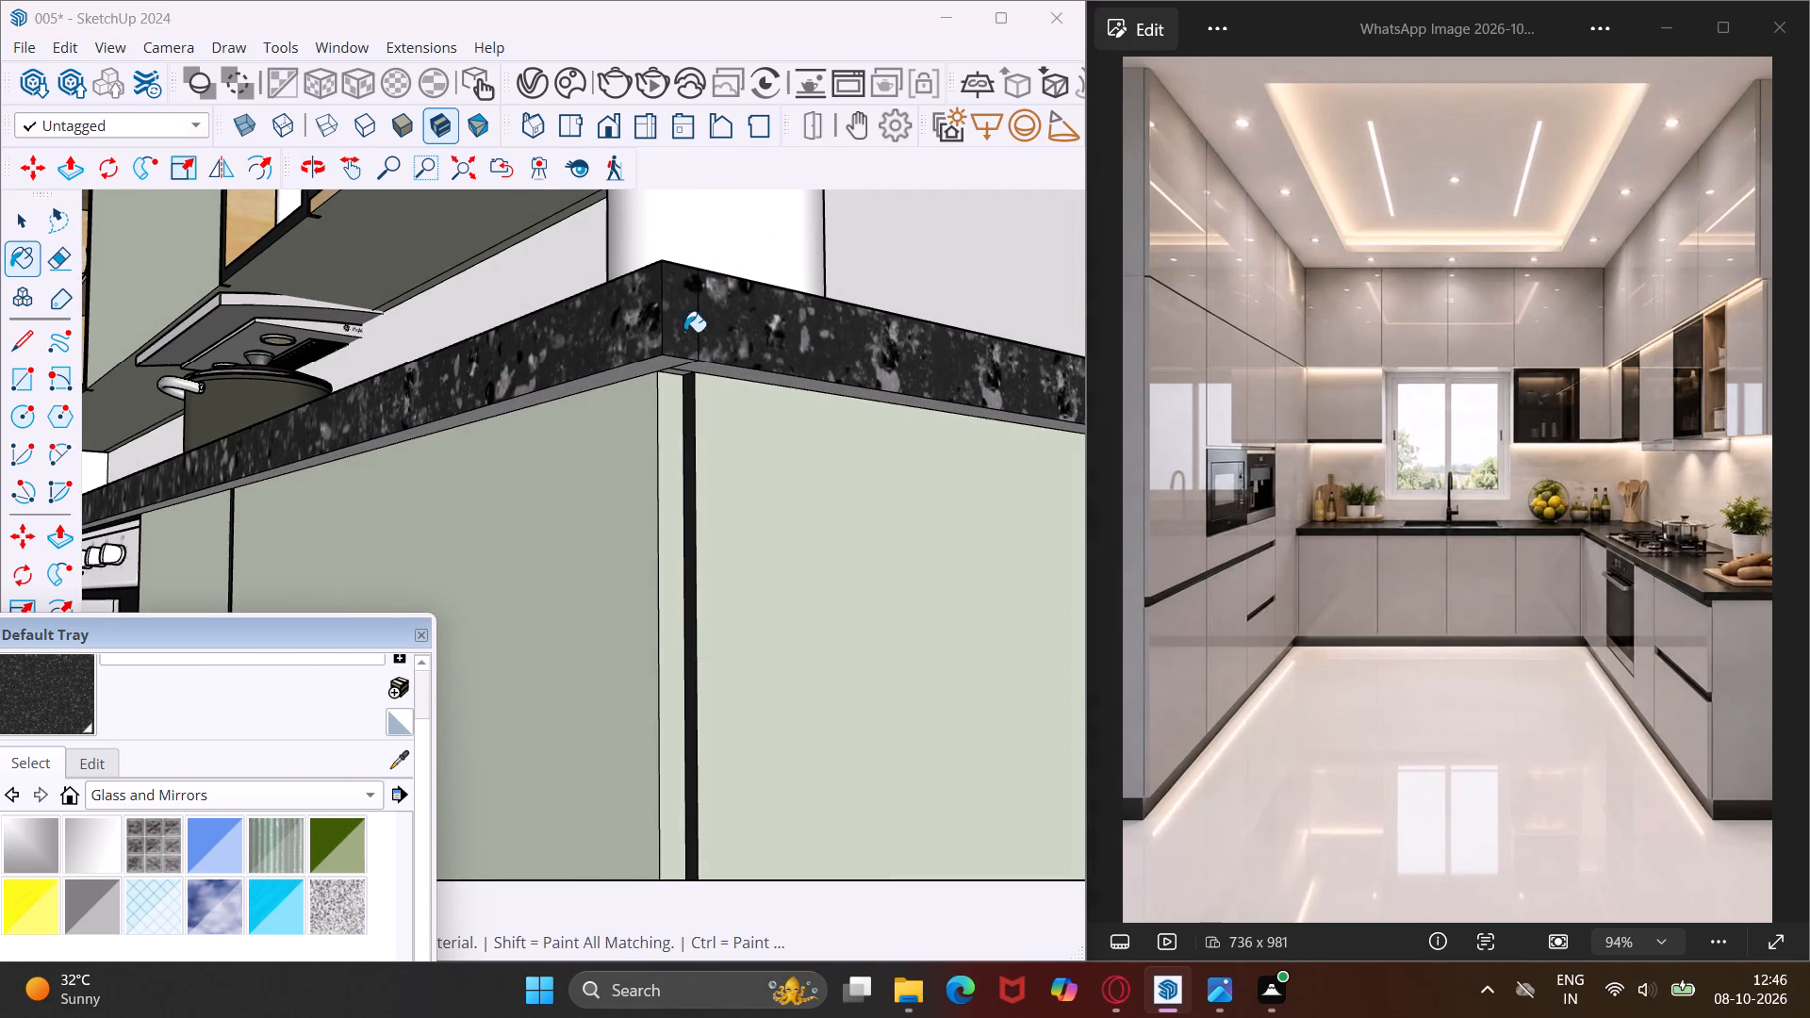
scroll(661, 369, "up", 6)
left_click(661, 369)
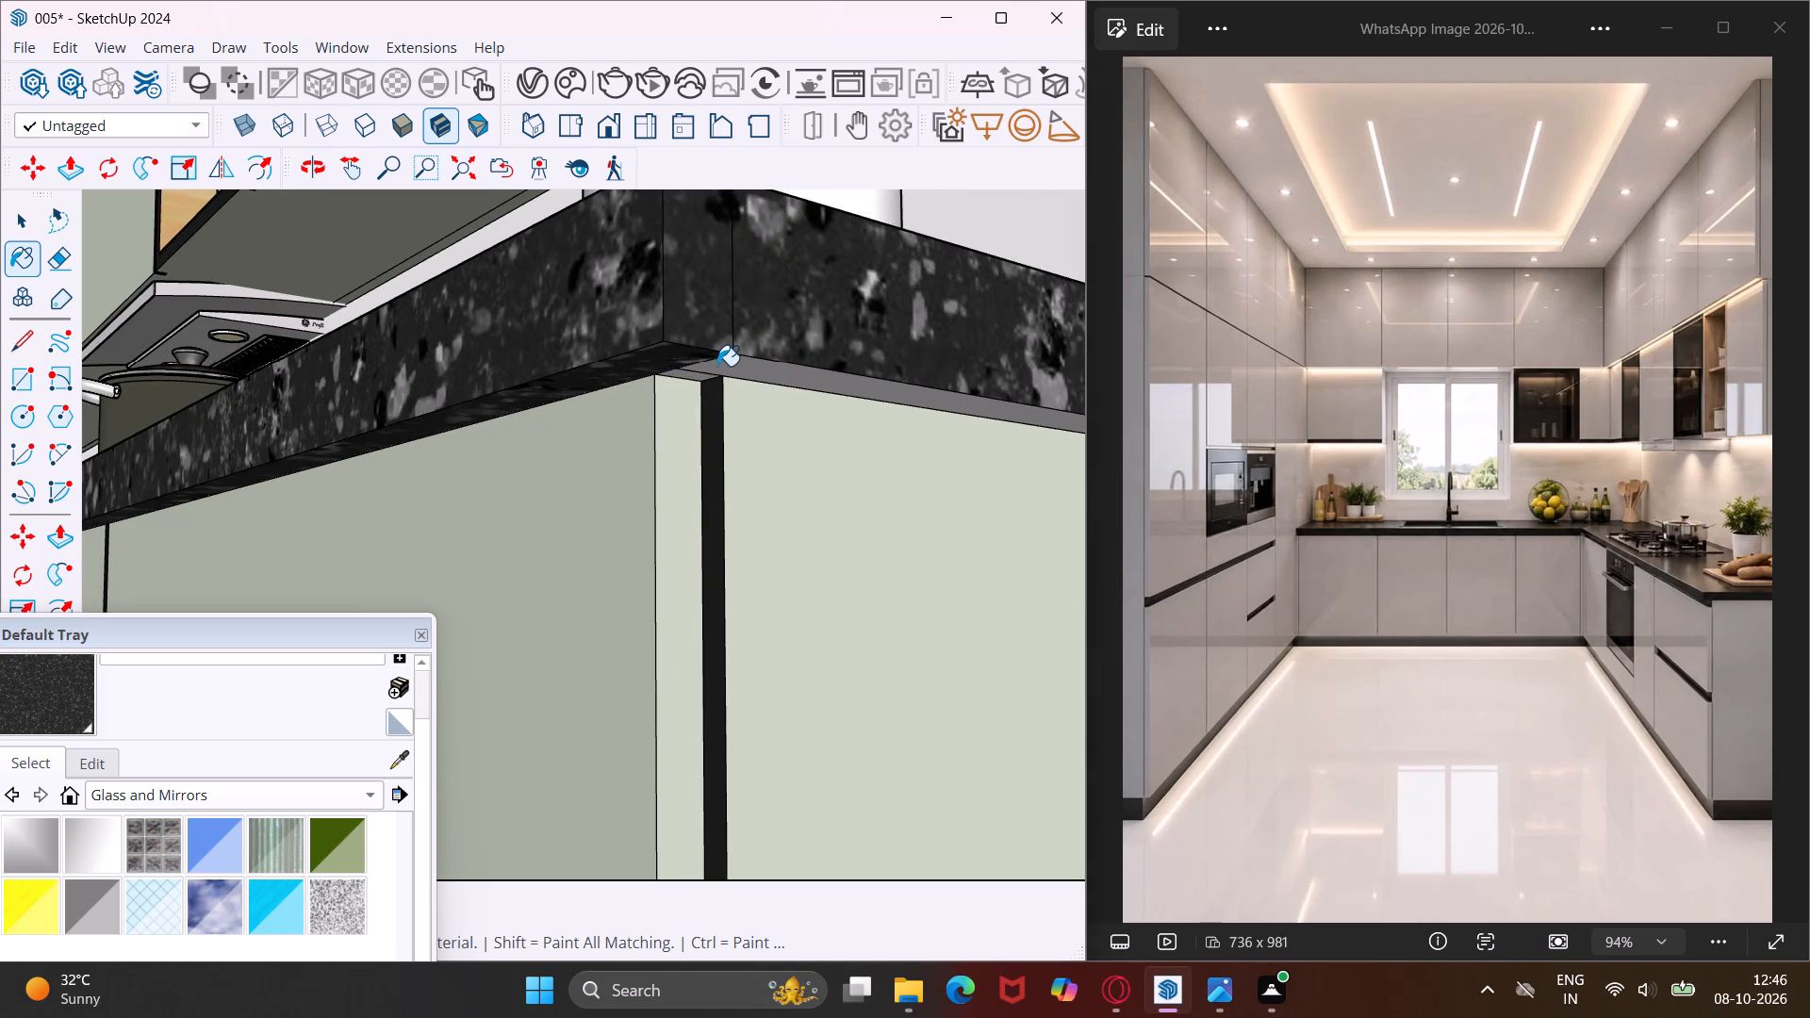
left_click(717, 366)
scroll(699, 378, "up", 7)
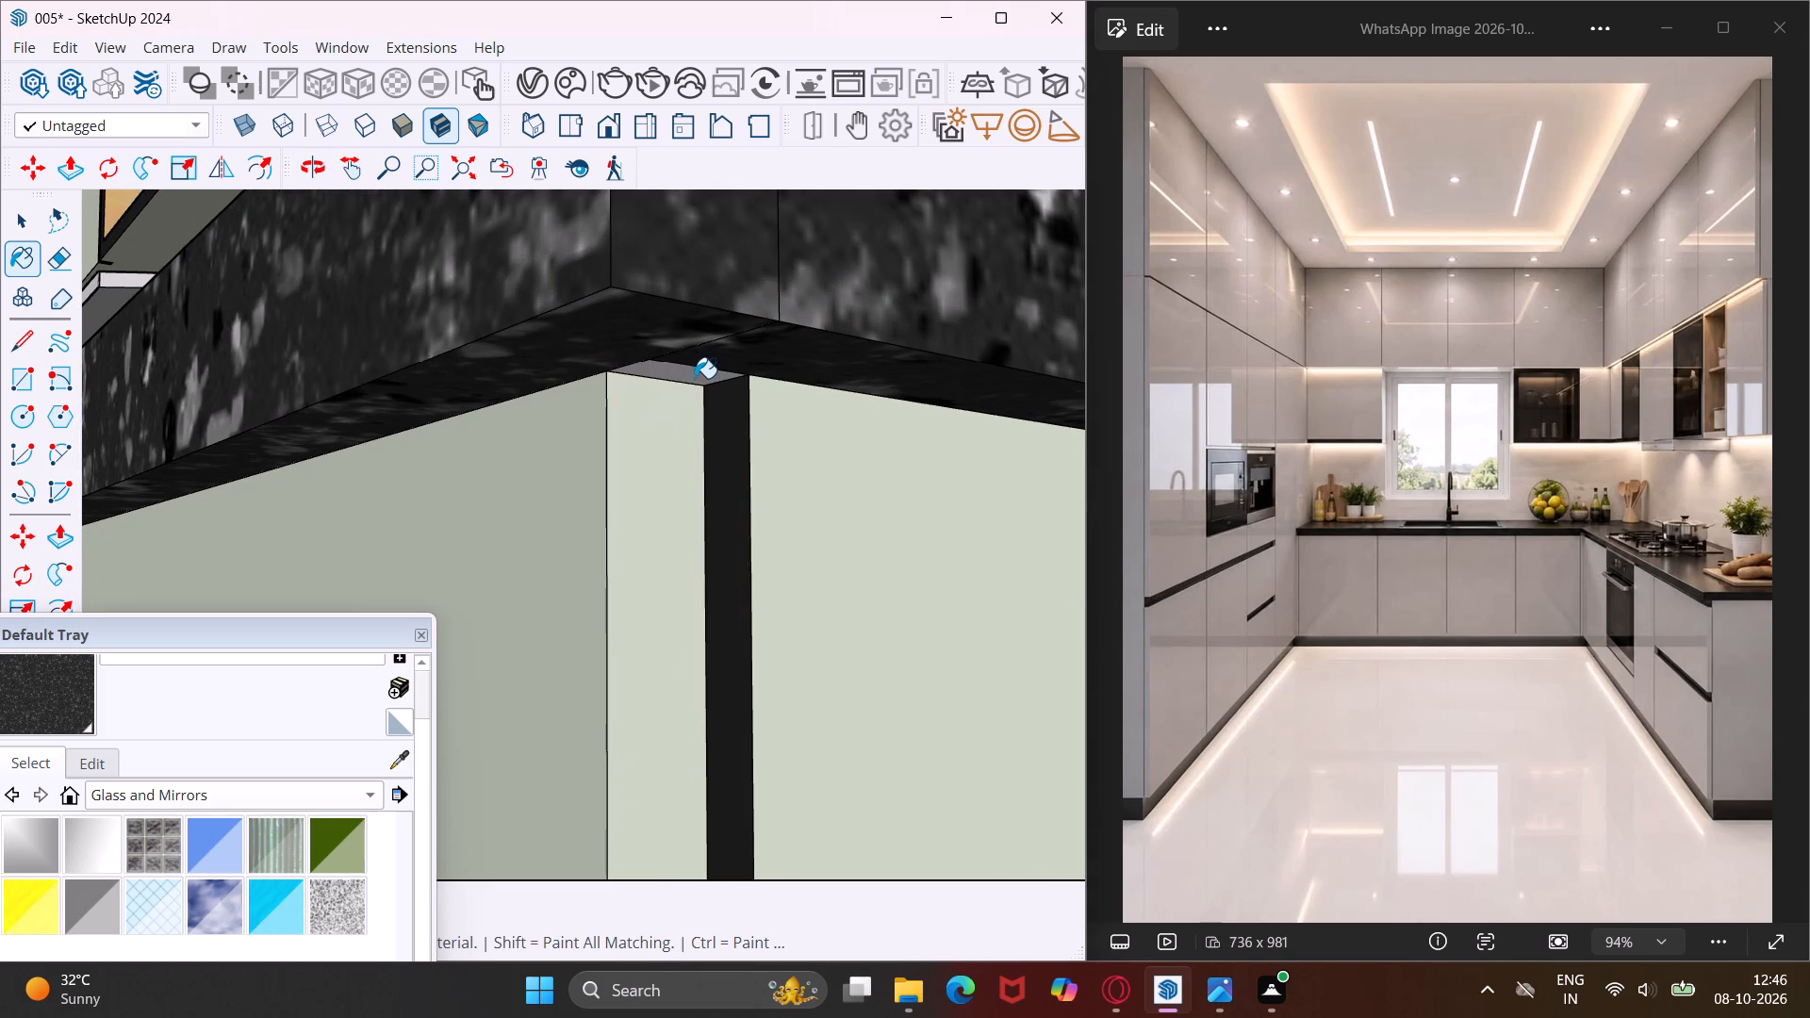
left_click(695, 378)
Paint the sink-side countertop's underside and the small leftover face at the inner corner with the granite material.
middle_click_drag(728, 263, 745, 378)
scroll(710, 303, "down", 6)
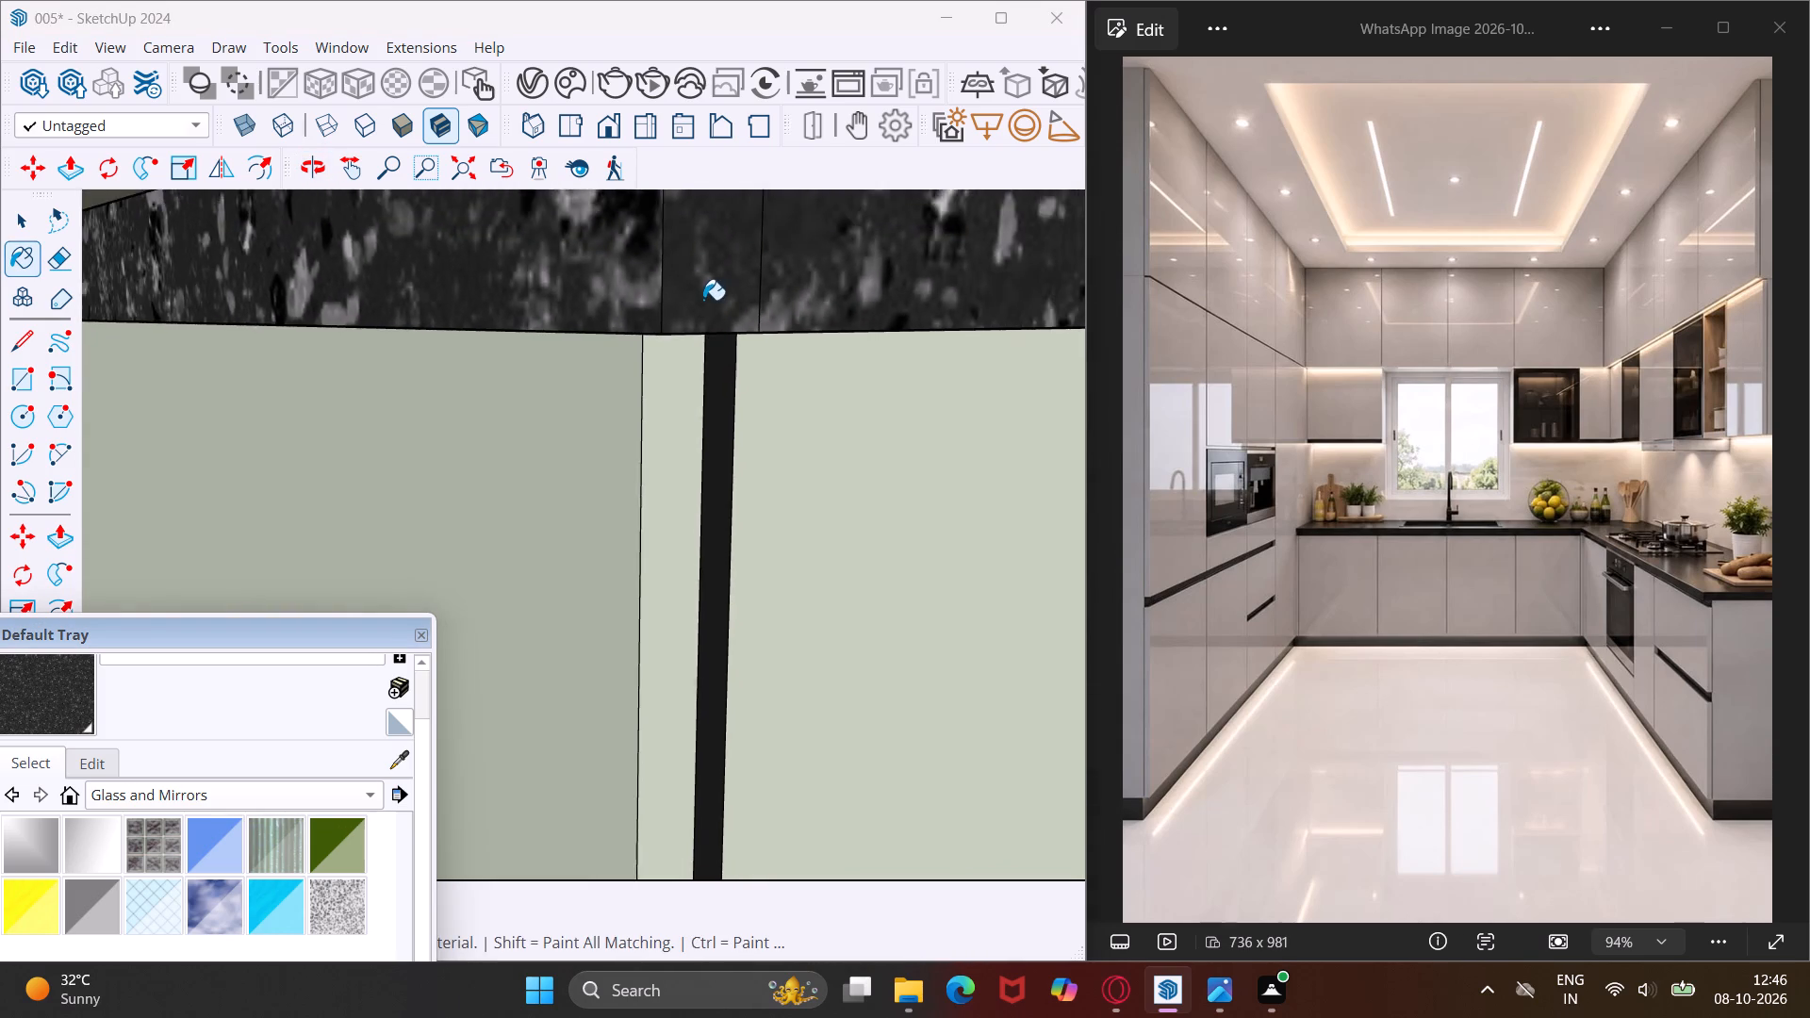
scroll(703, 300, "down", 20)
scroll(703, 300, "down", 13)
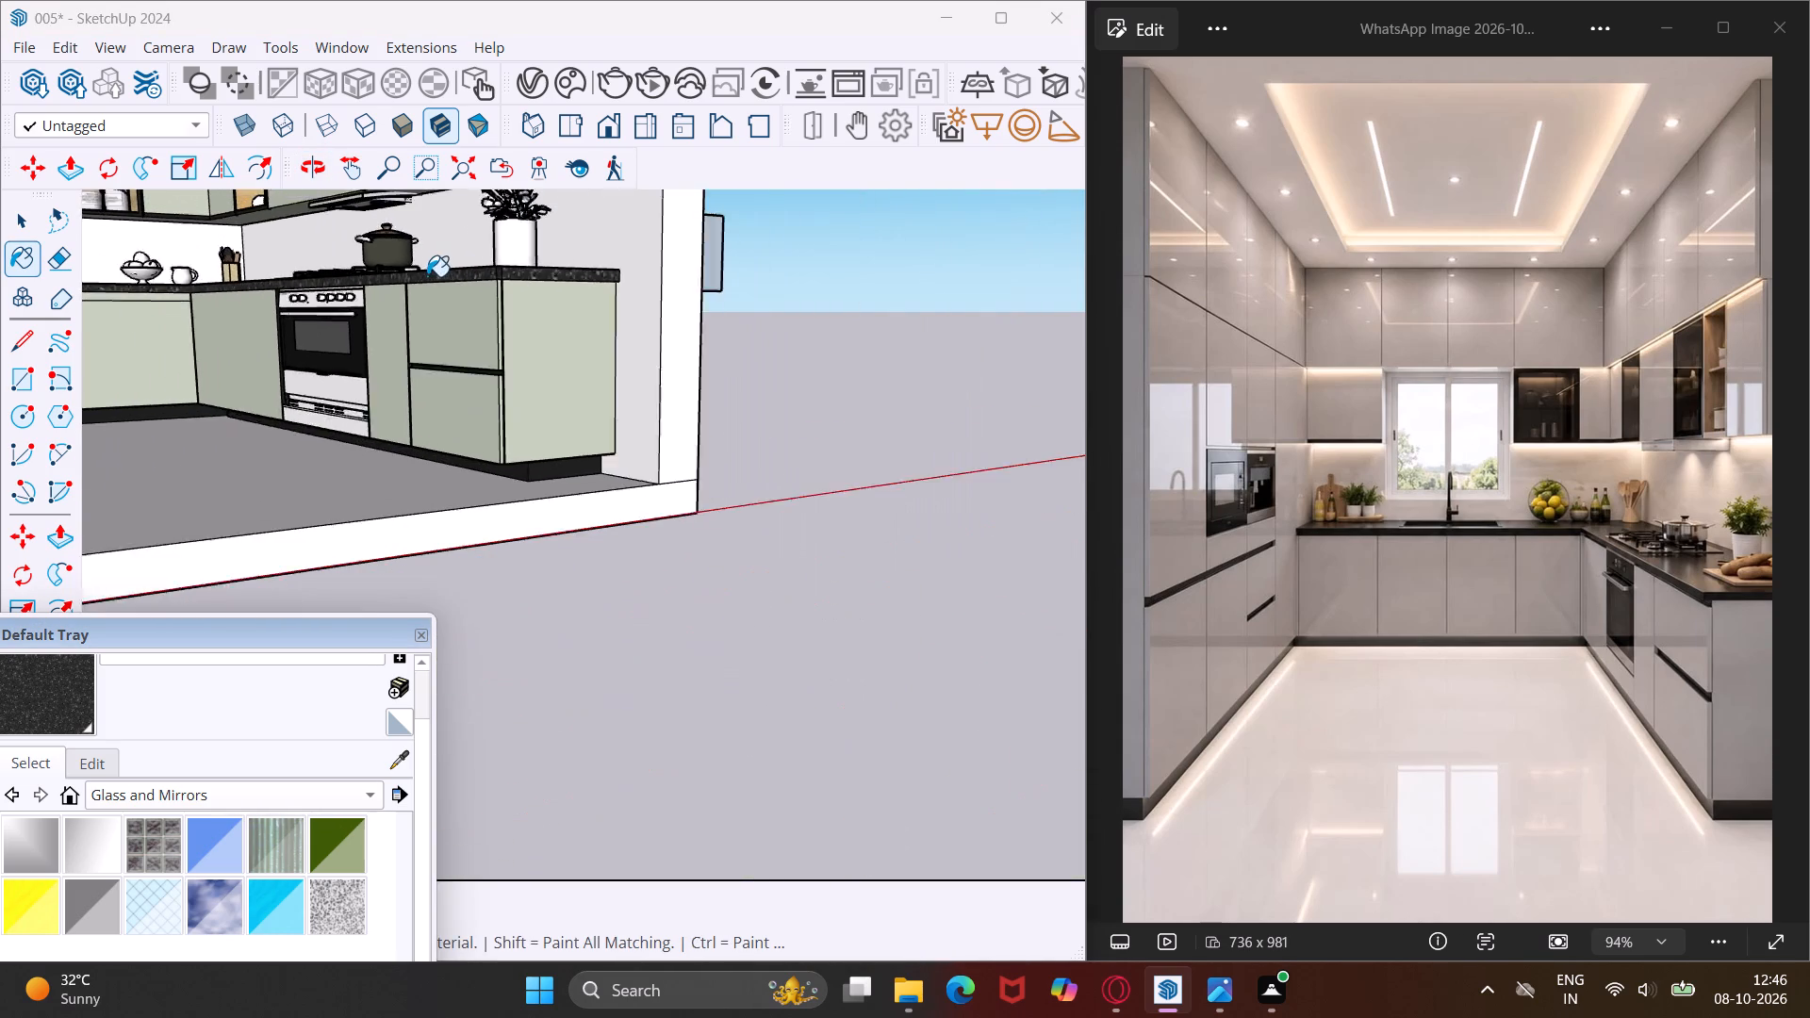
scroll(427, 276, "down", 1)
scroll(150, 300, "up", 11)
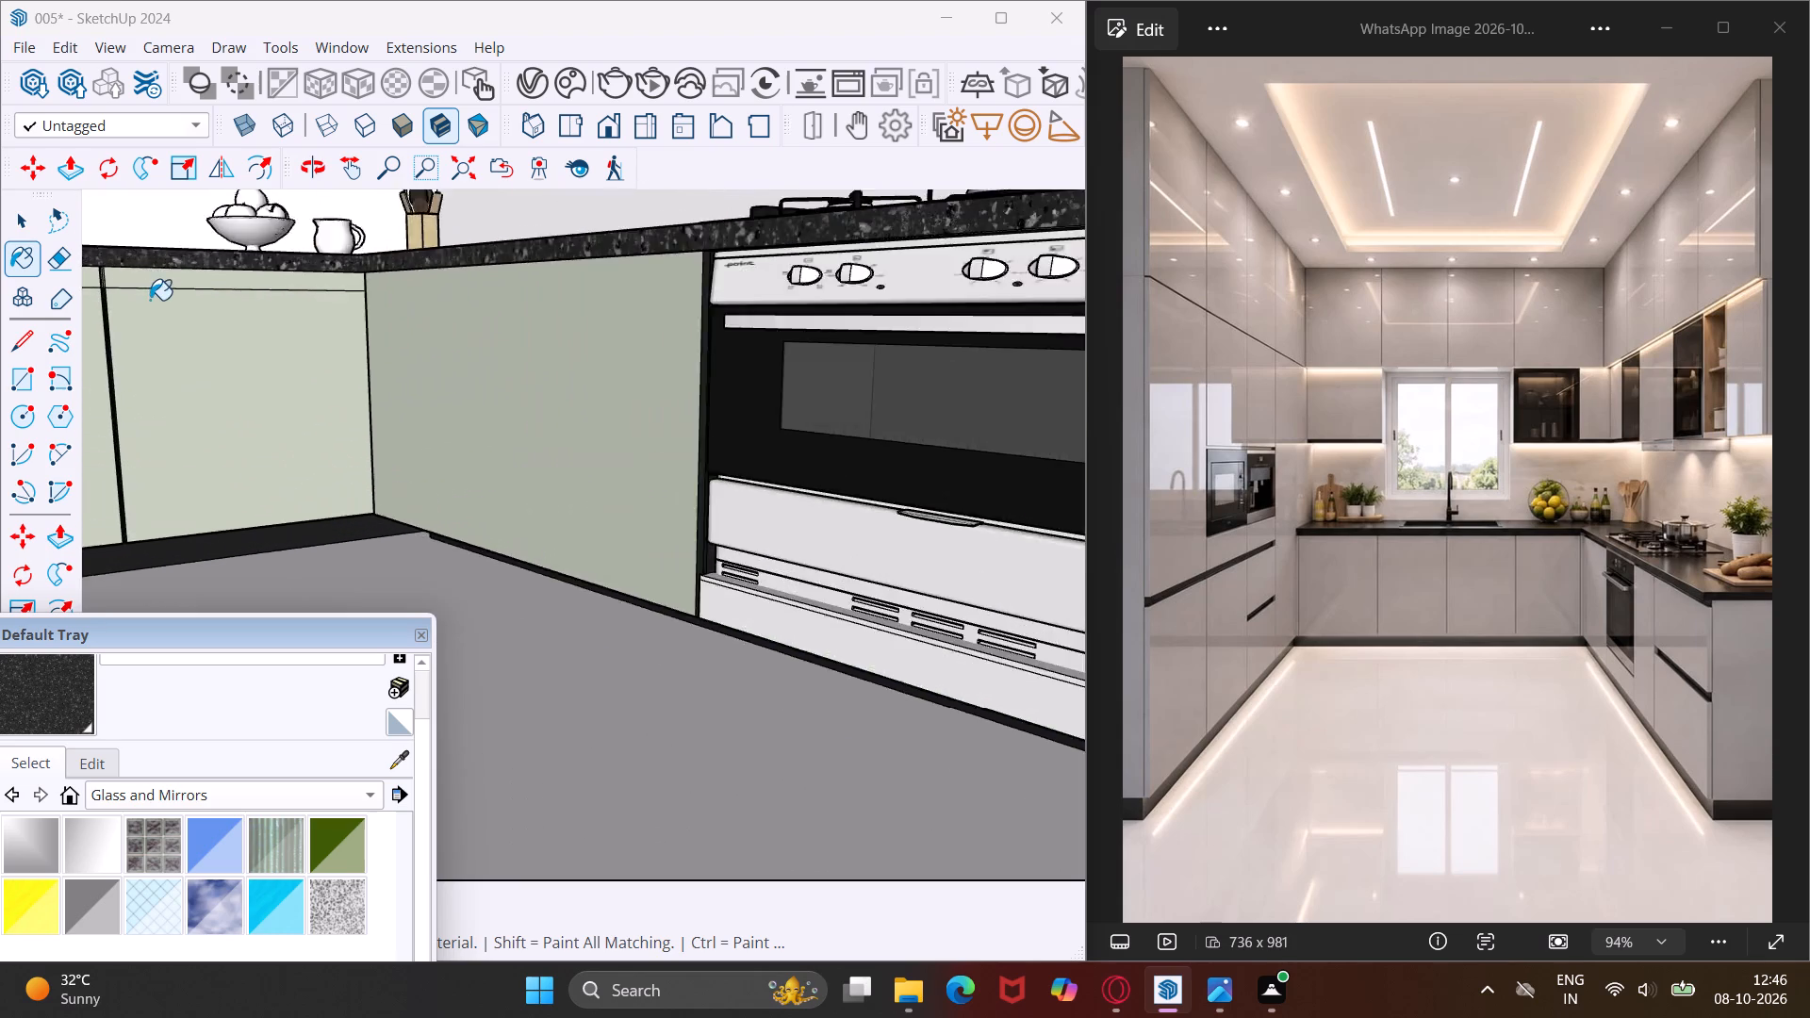
scroll(150, 300, "up", 9)
scroll(289, 231, "up", 1)
middle_click_drag(295, 228, 469, 158)
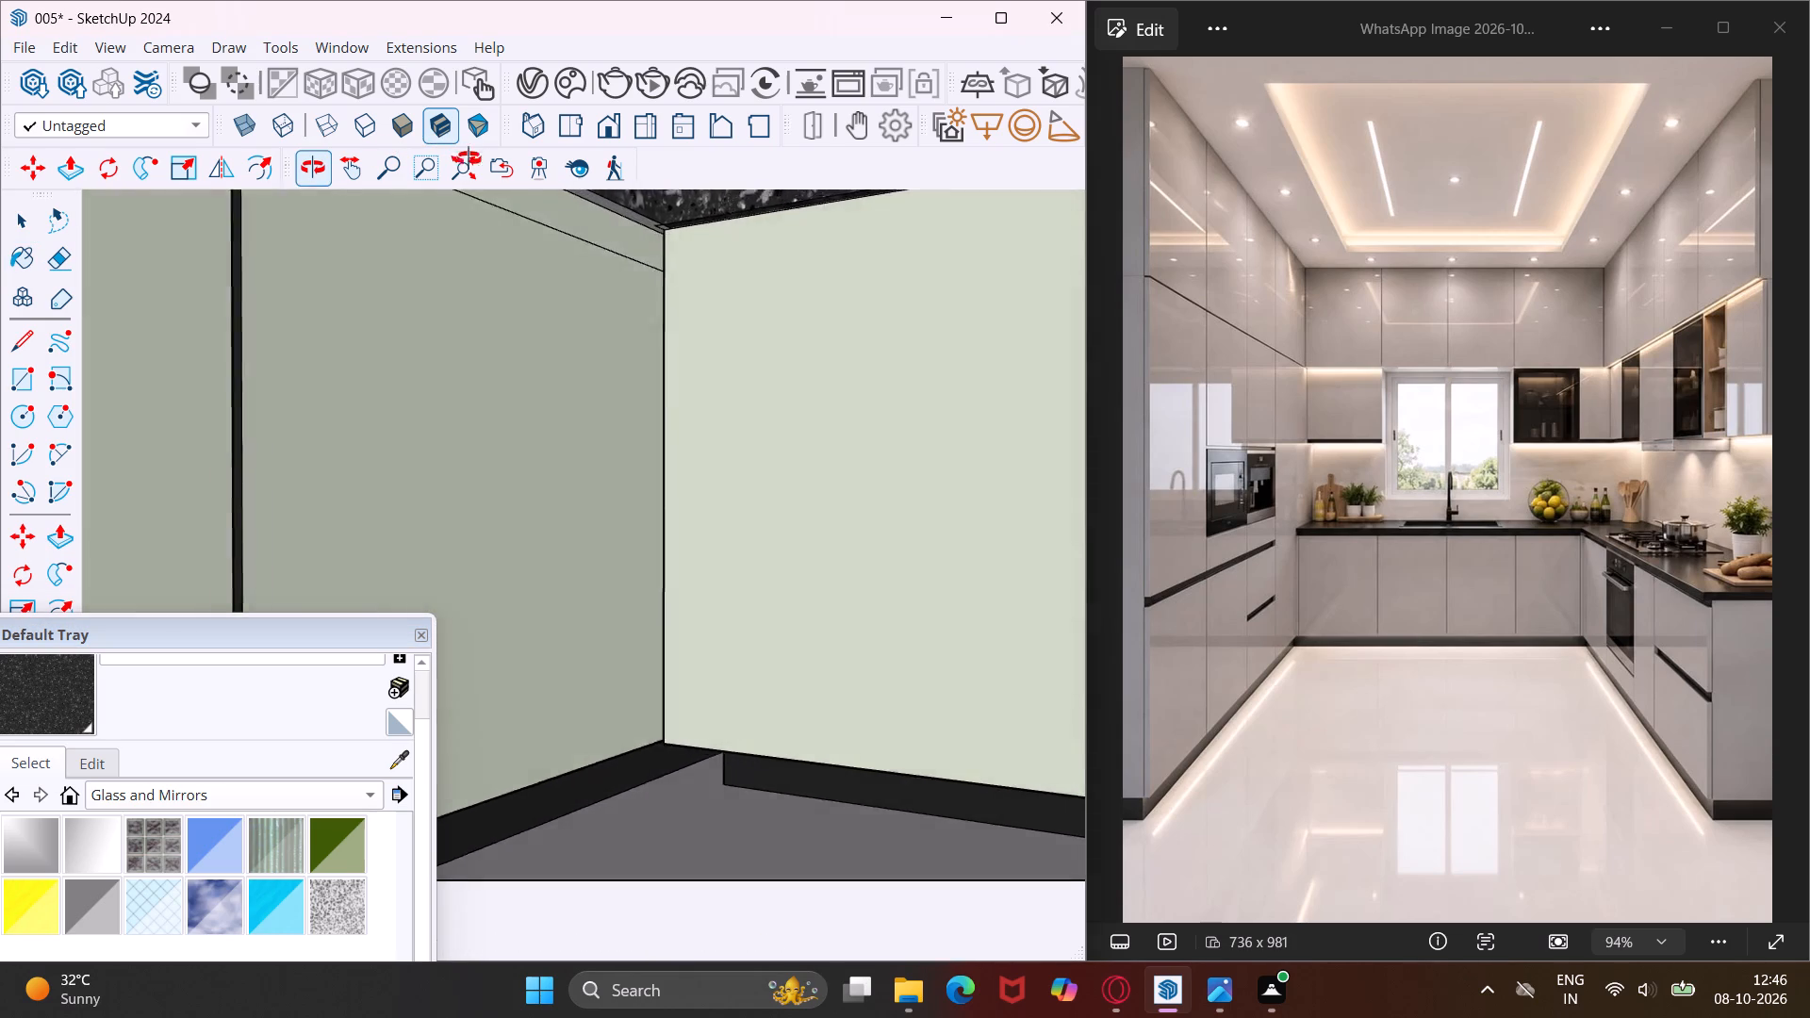
middle_click_drag(469, 158, 603, 191)
scroll(681, 219, "up", 8)
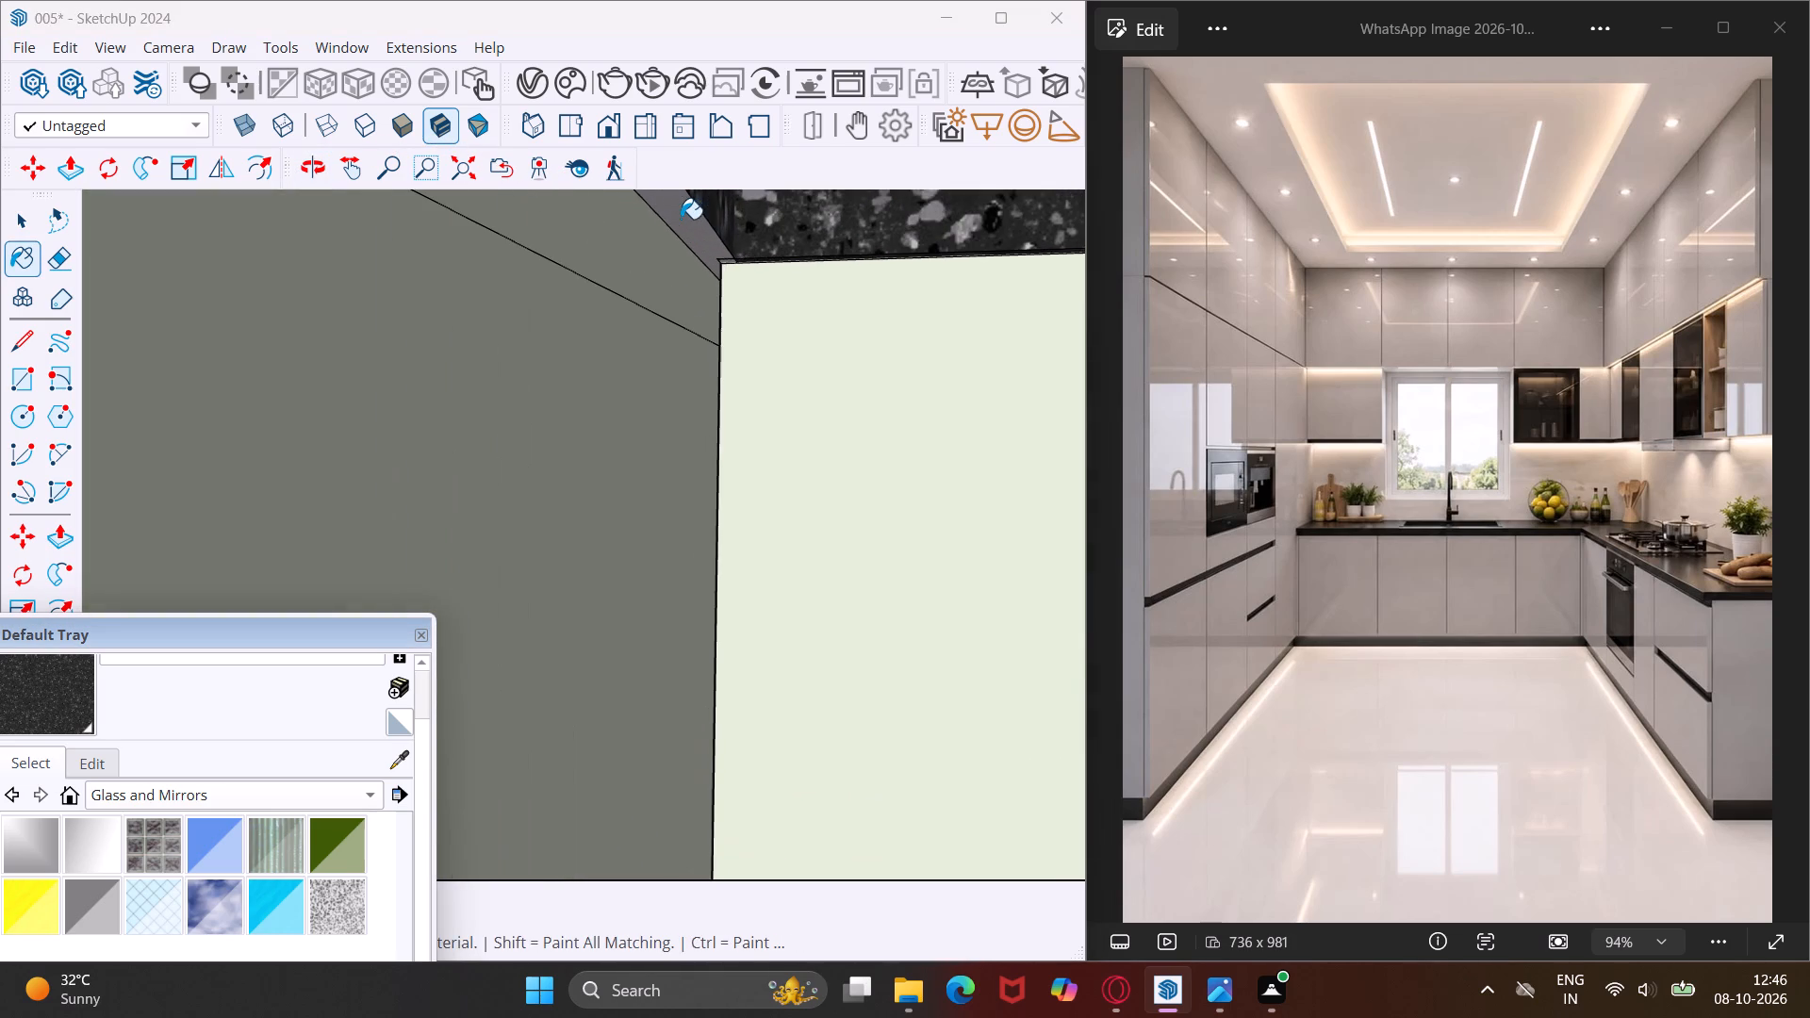
left_click(681, 219)
scroll(731, 260, "up", 13)
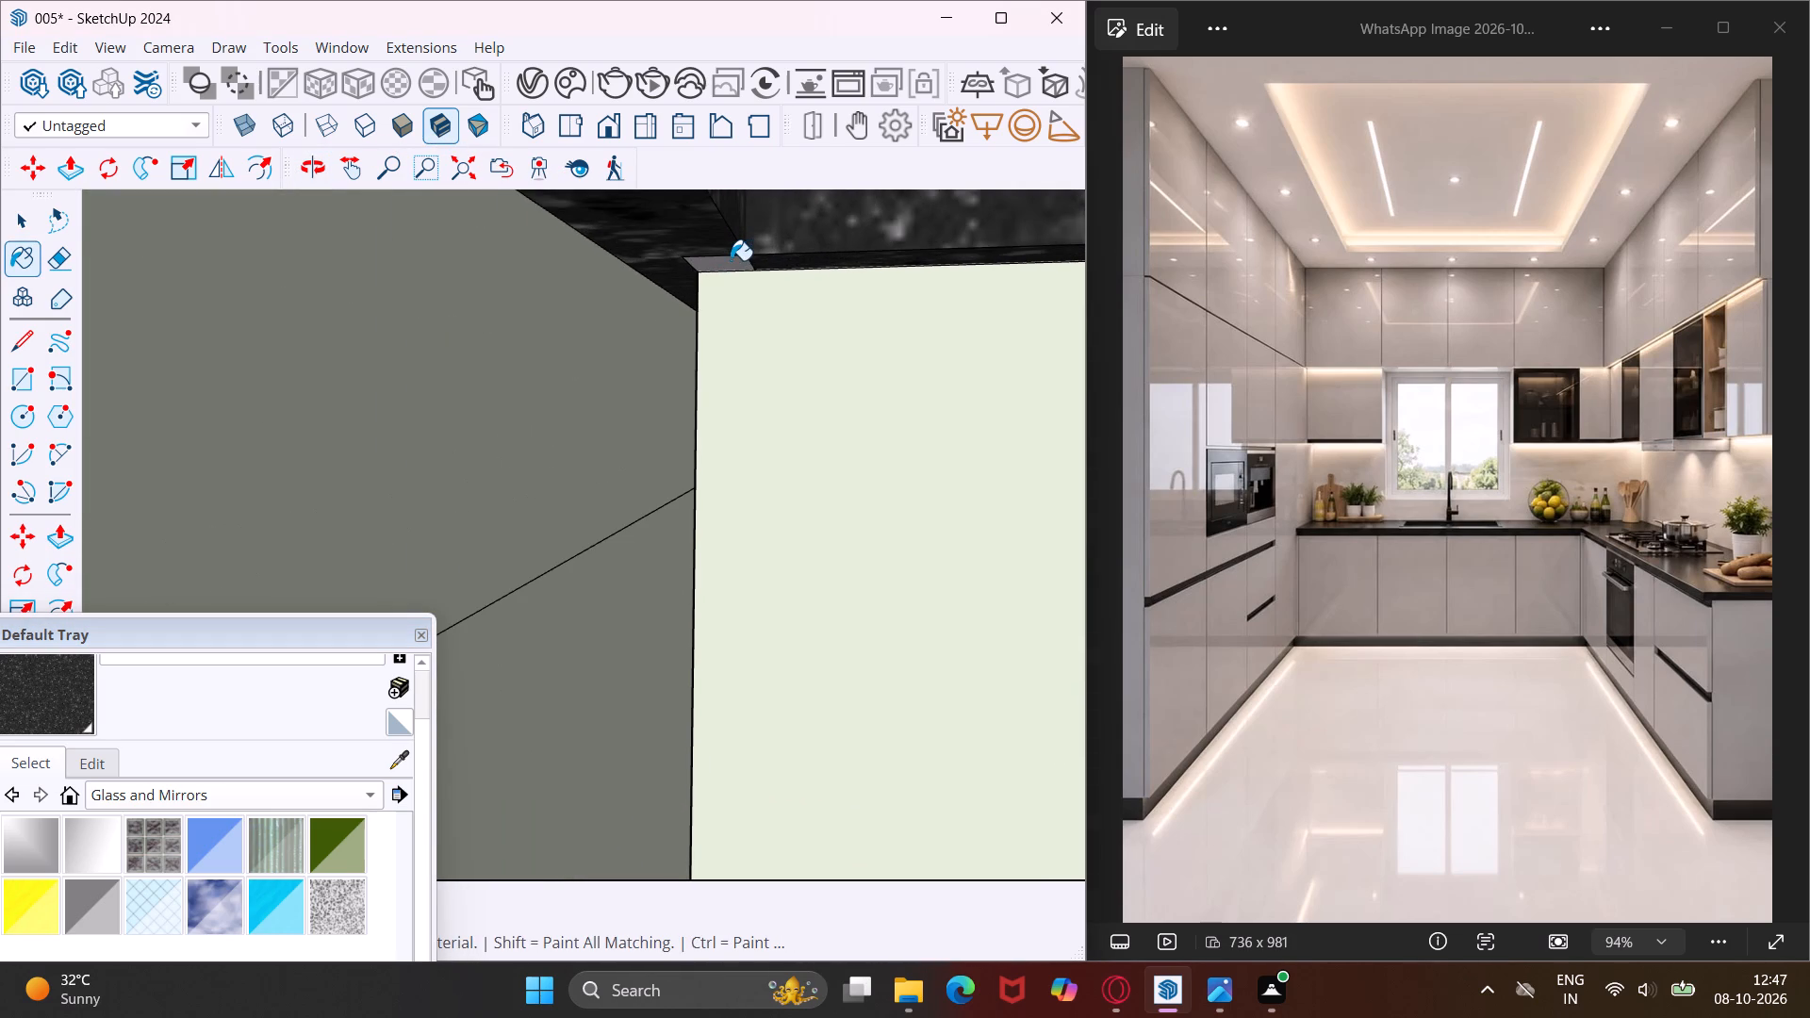
left_click(731, 260)
Examine the granite coverage at the countertop's inner corner and along the sink-side and tall-unit ends of the kitchen.
scroll(822, 229, "down", 5)
middle_click_drag(822, 229, 672, 249)
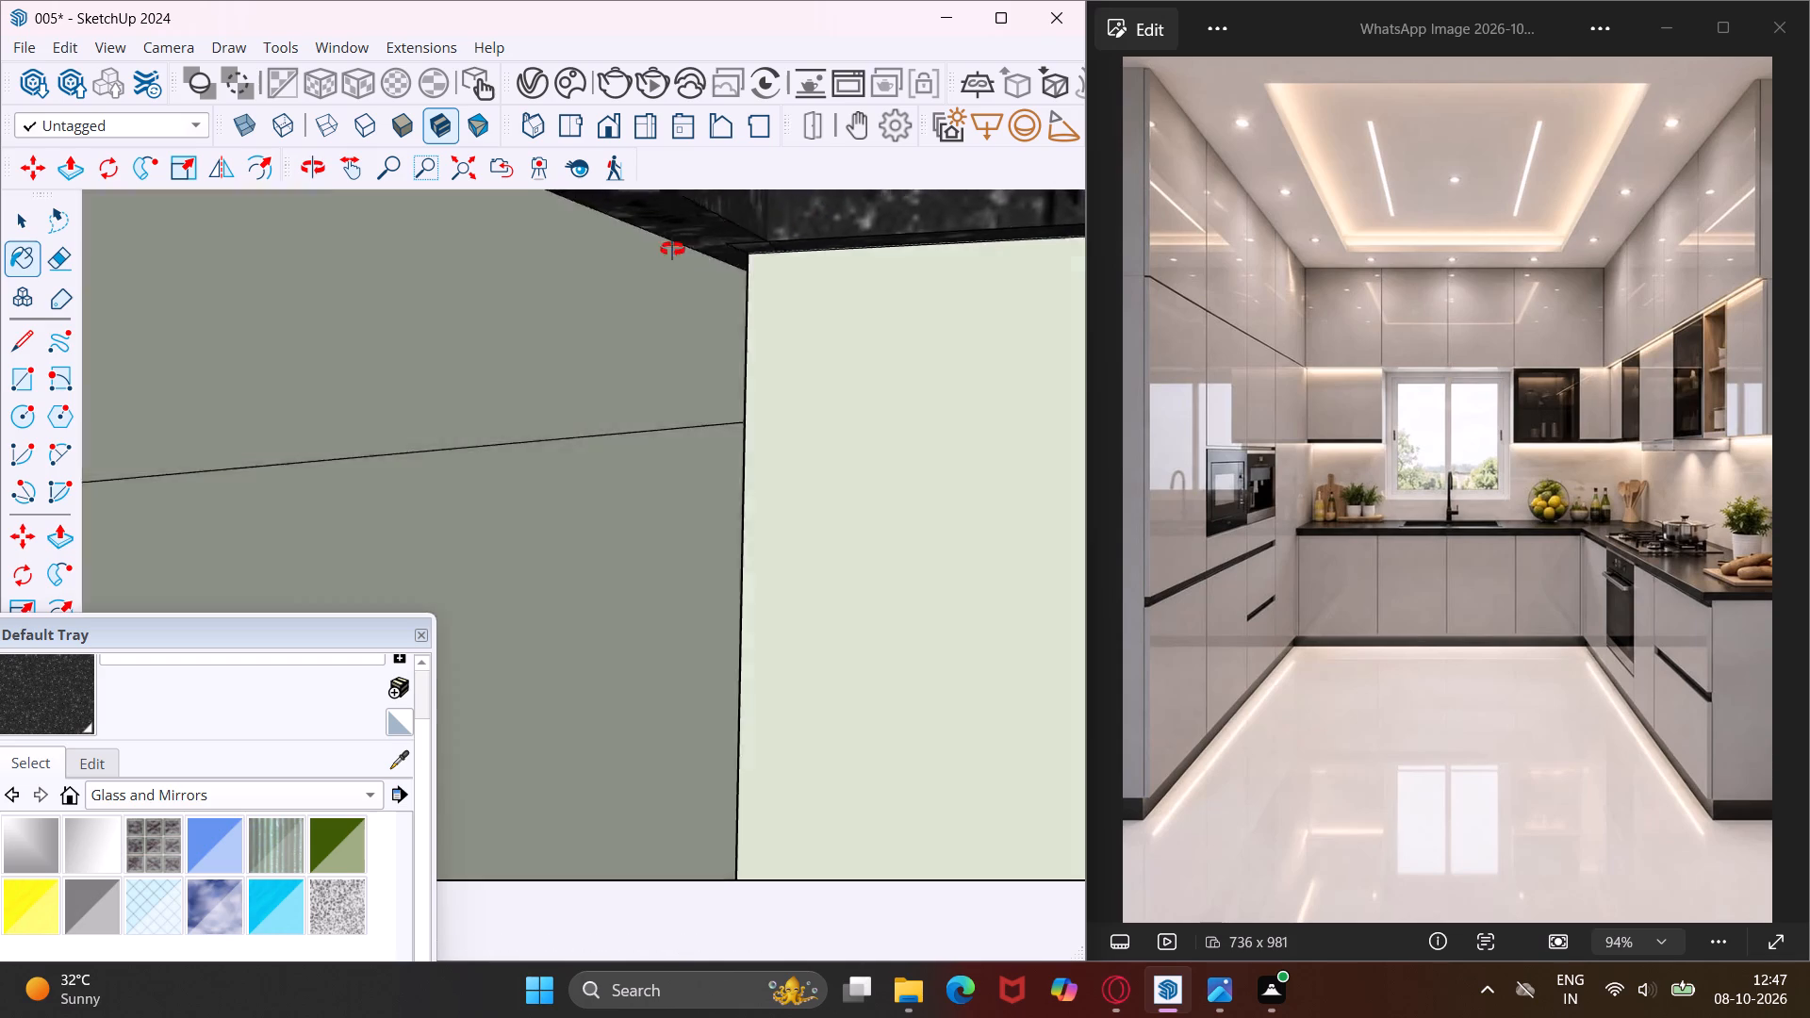
middle_click_drag(672, 249, 586, 261)
scroll(567, 257, "down", 20)
scroll(567, 257, "down", 6)
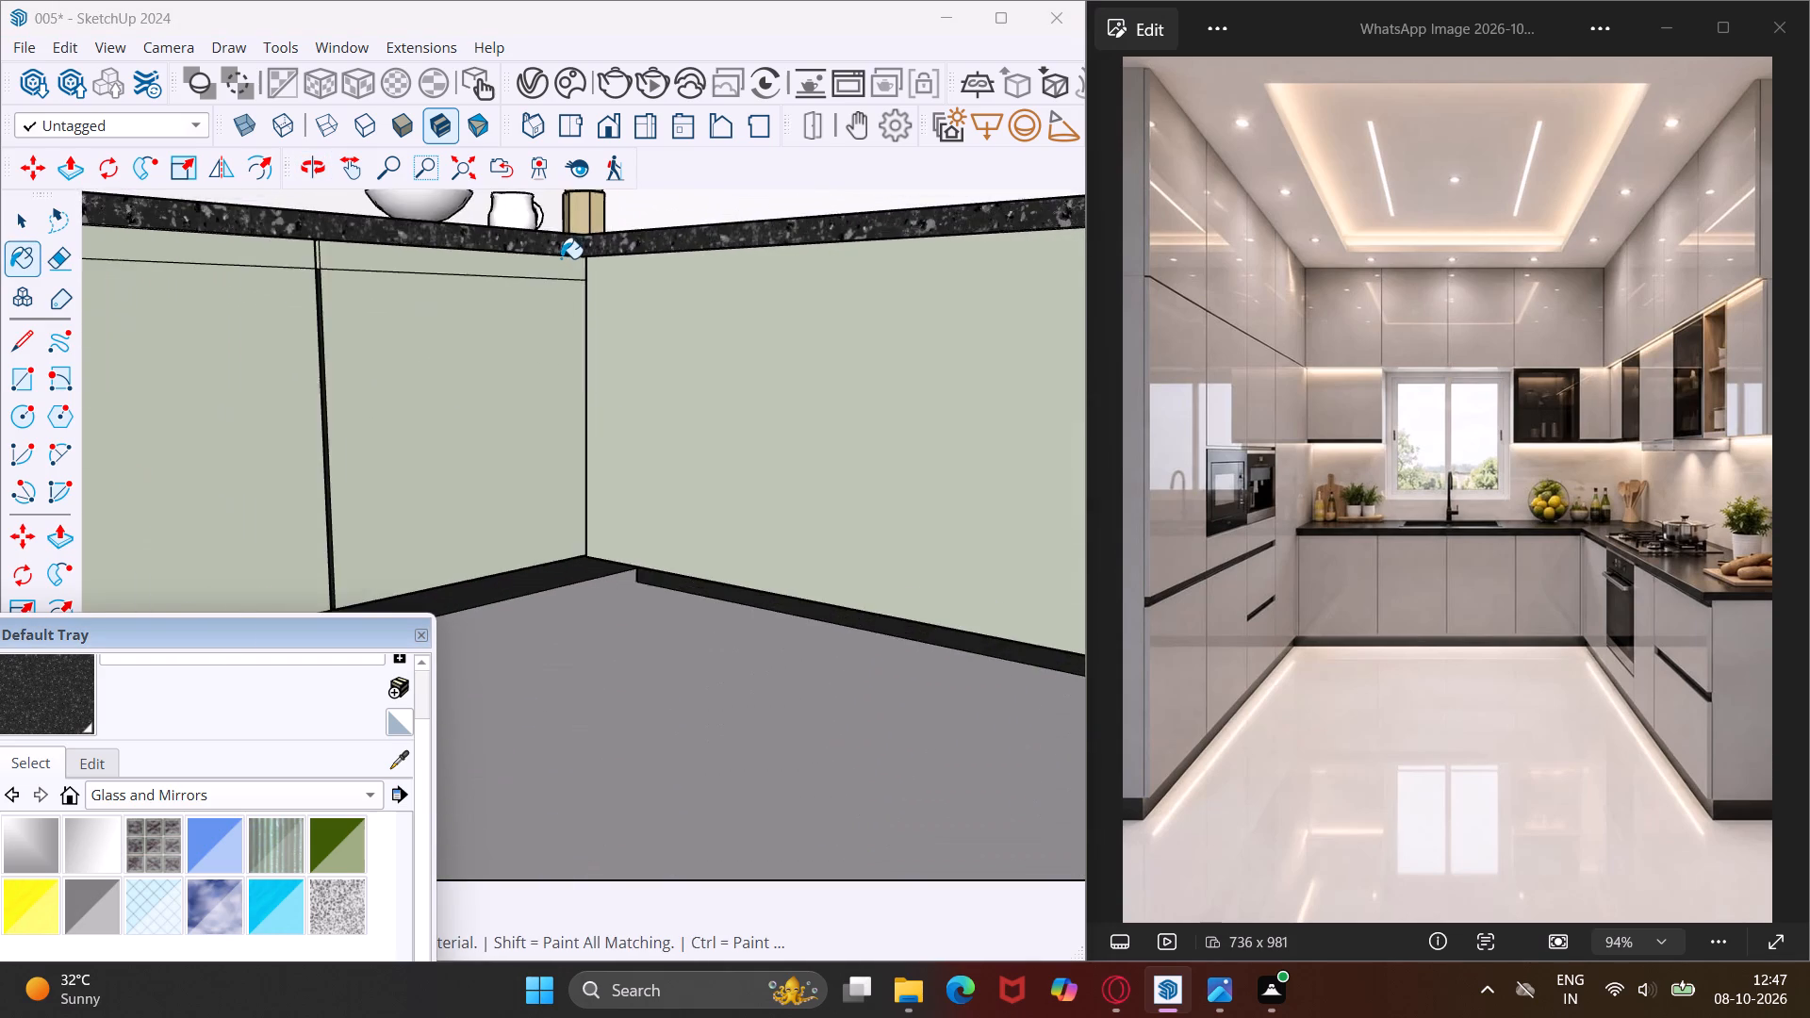
scroll(561, 258, "down", 3)
middle_click_drag(613, 247, 455, 288)
scroll(434, 275, "down", 8)
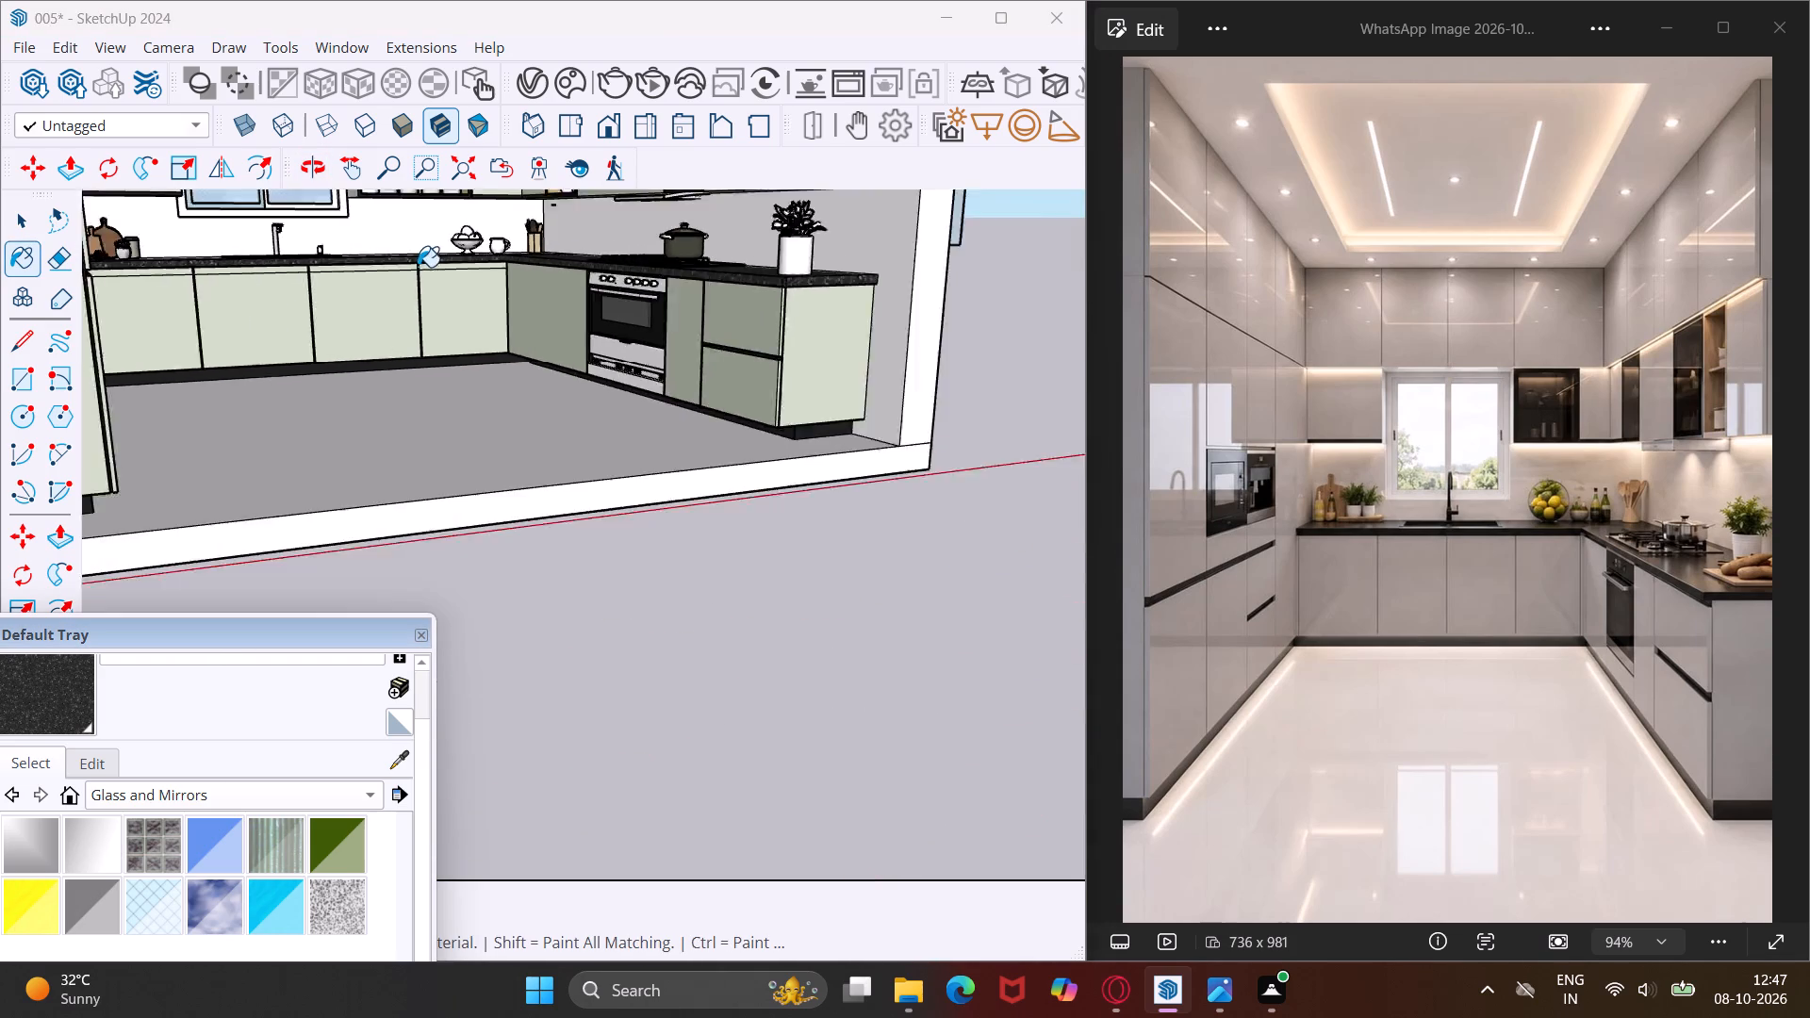
scroll(418, 267, "down", 6)
middle_click_drag(857, 415, 791, 419)
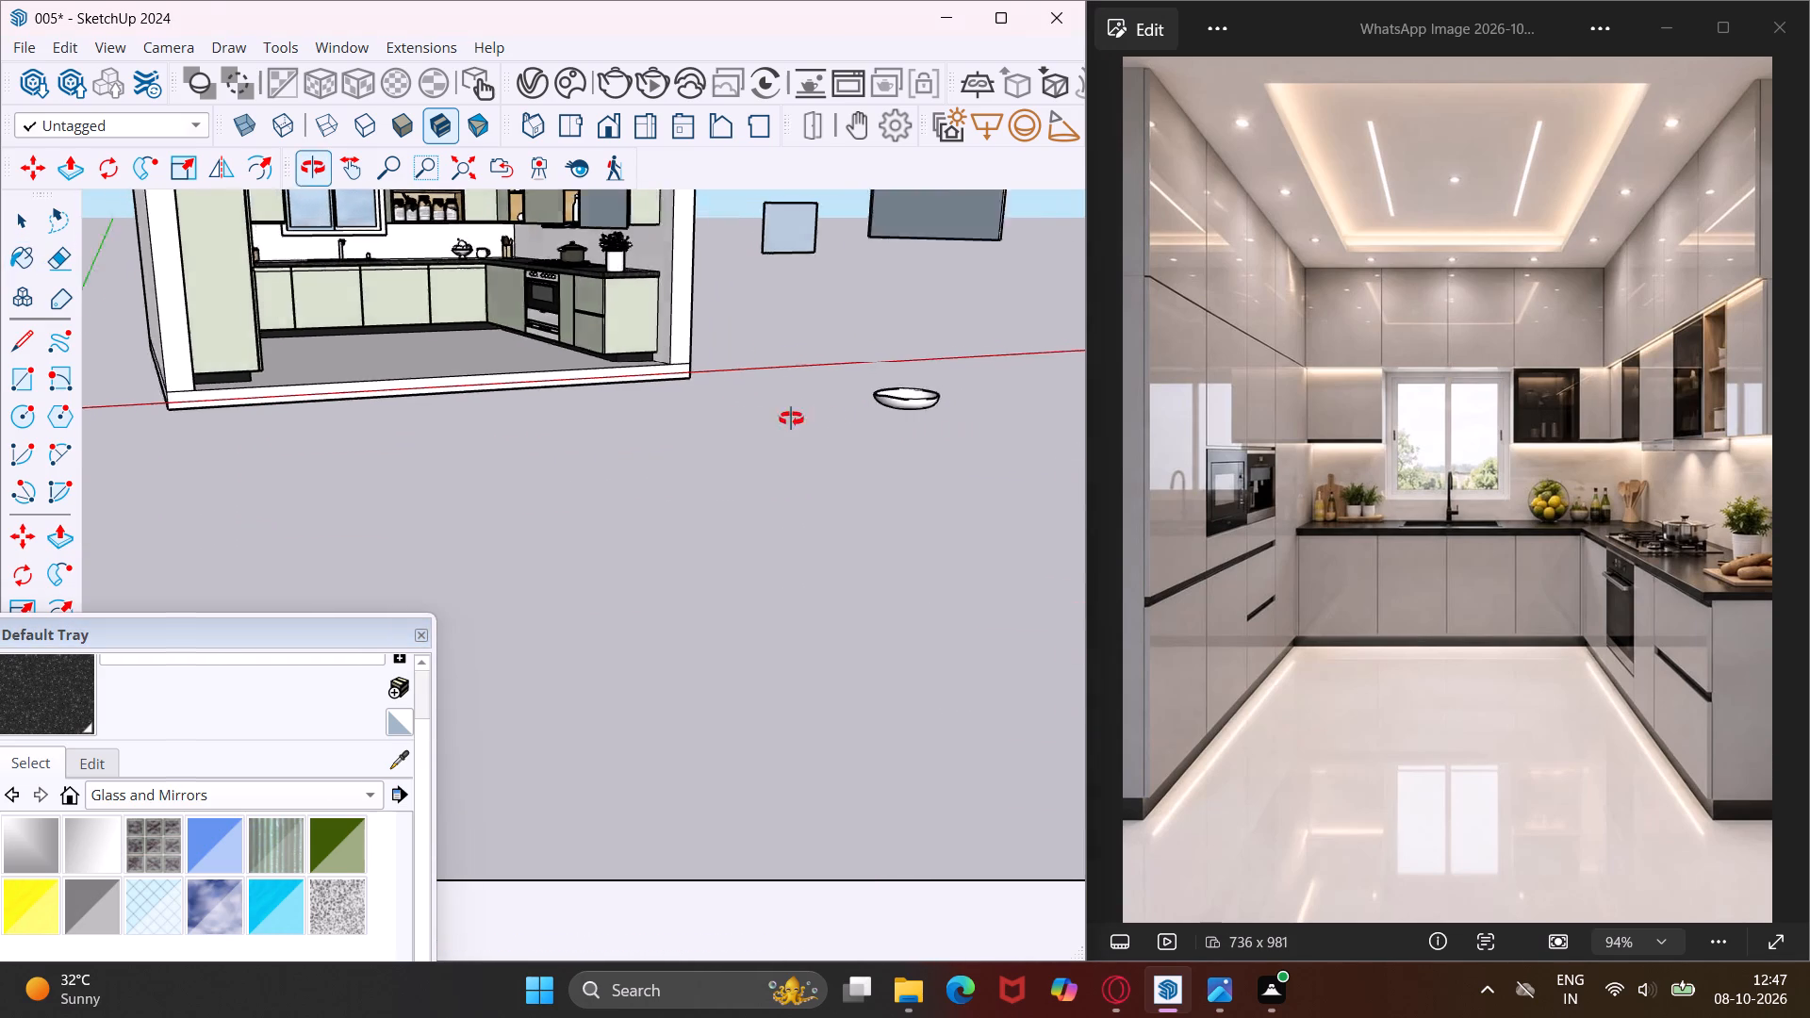
middle_click_drag(791, 419, 713, 424)
scroll(309, 274, "up", 14)
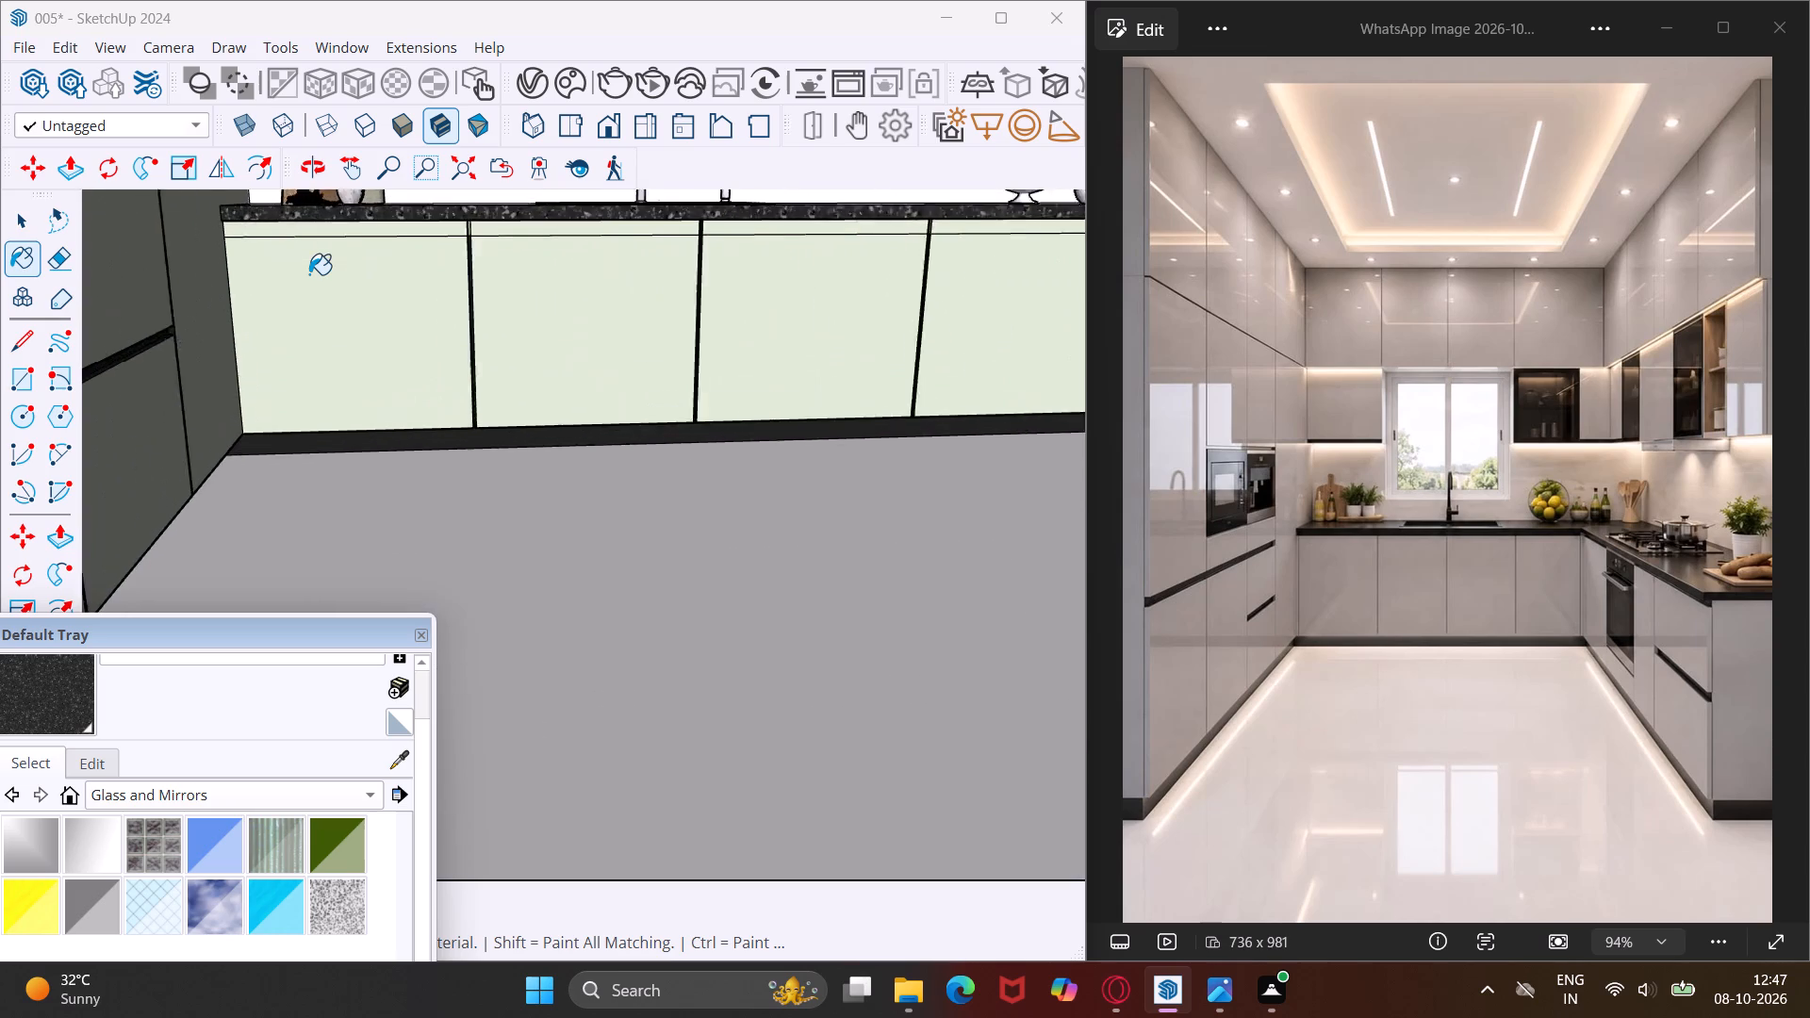
scroll(309, 274, "up", 1)
middle_click_drag(309, 274, 368, 173)
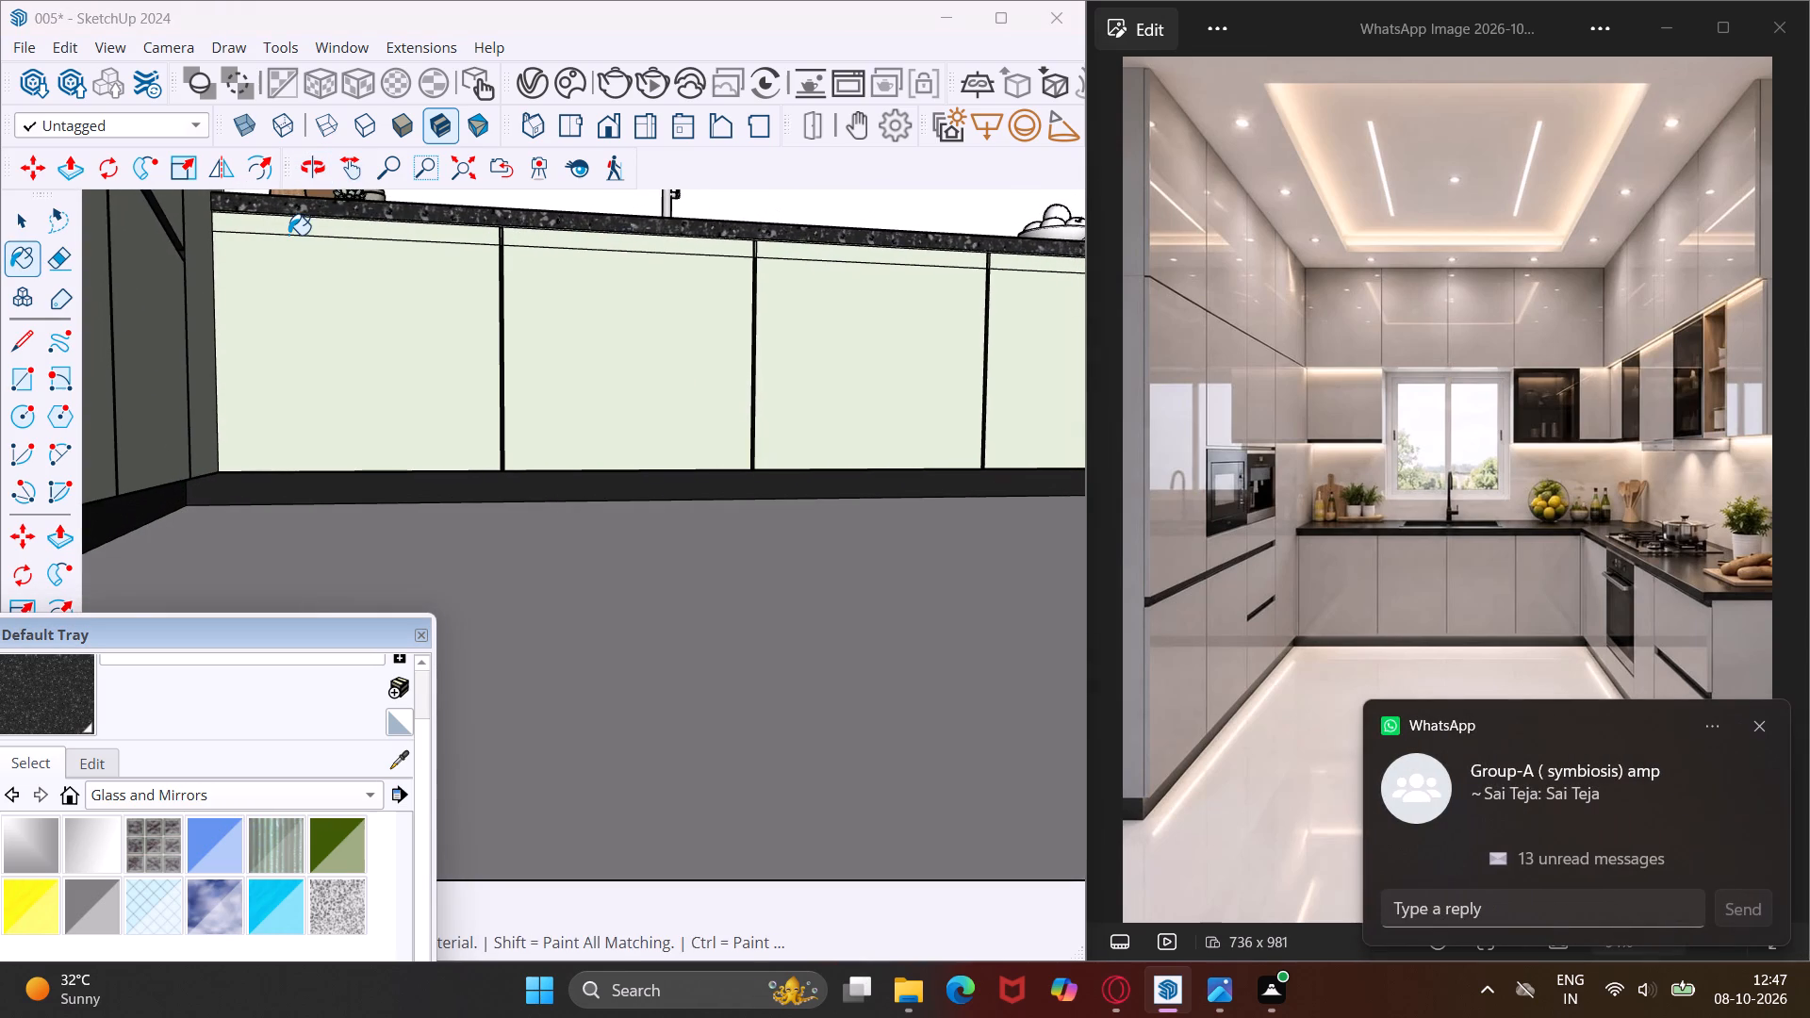
scroll(288, 235, "up", 4)
middle_click_drag(288, 235, 311, 173)
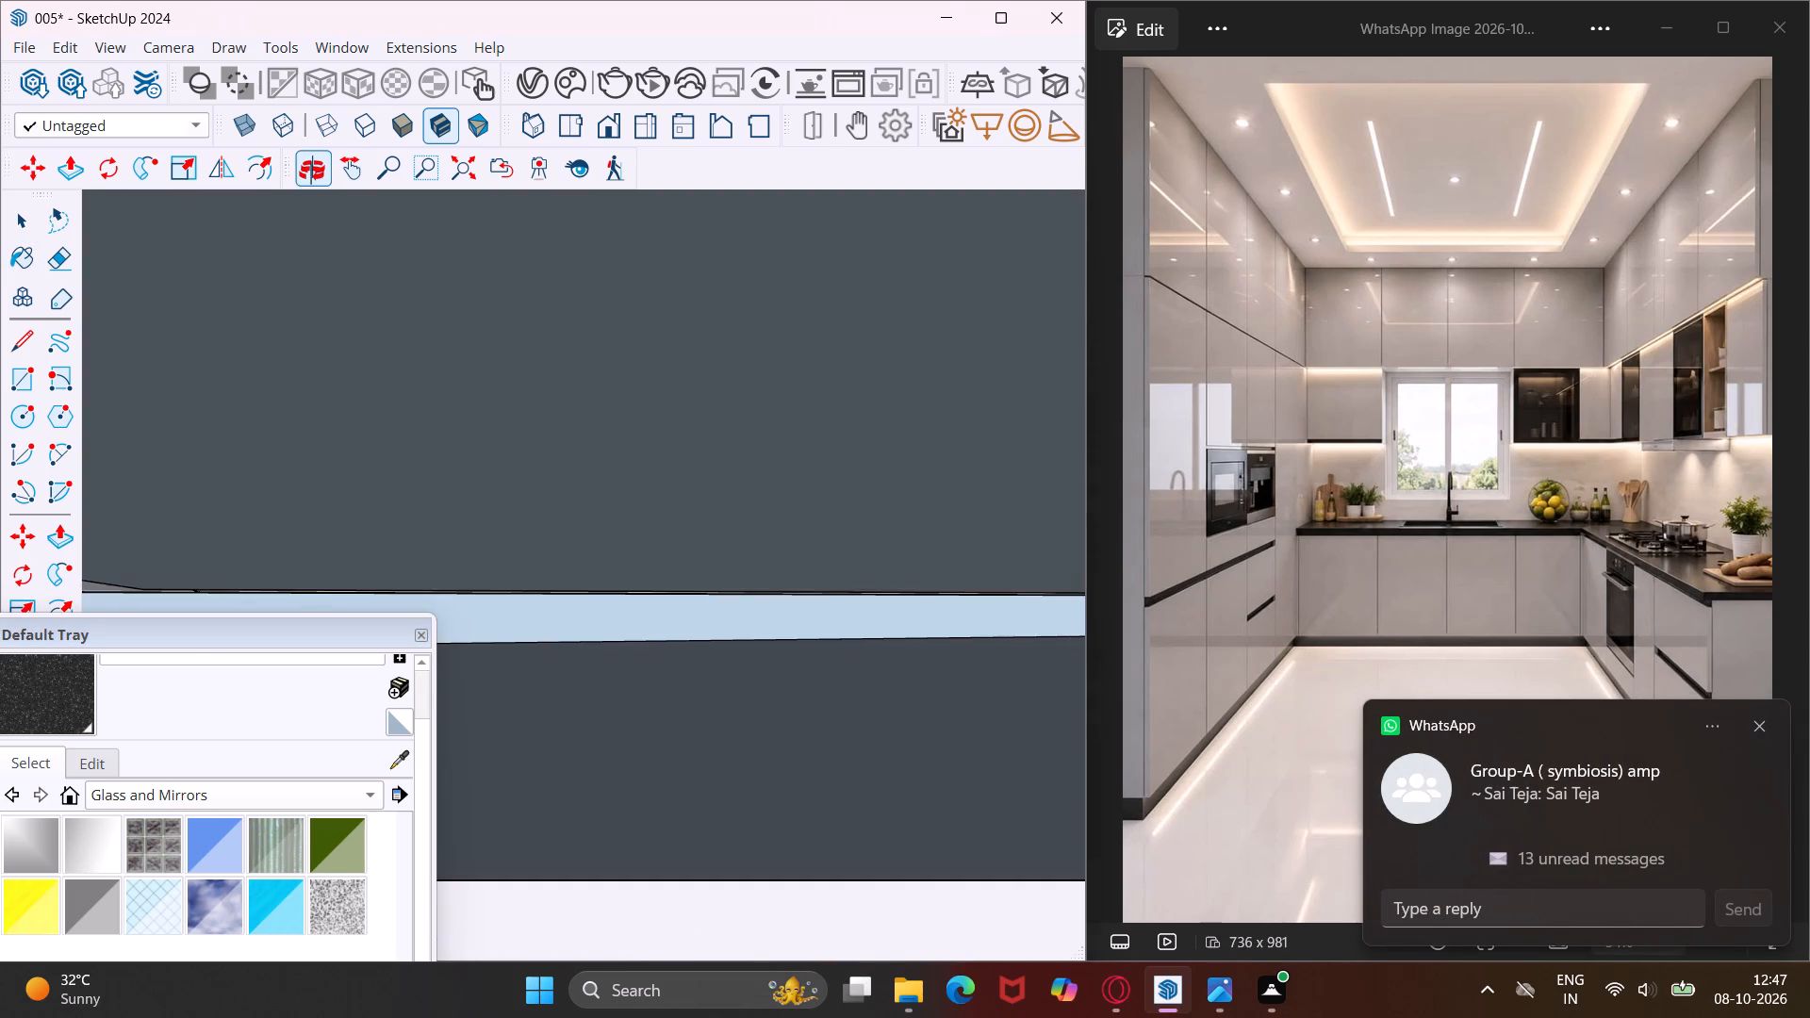
middle_click_drag(311, 173, 245, 284)
scroll(320, 268, "down", 4)
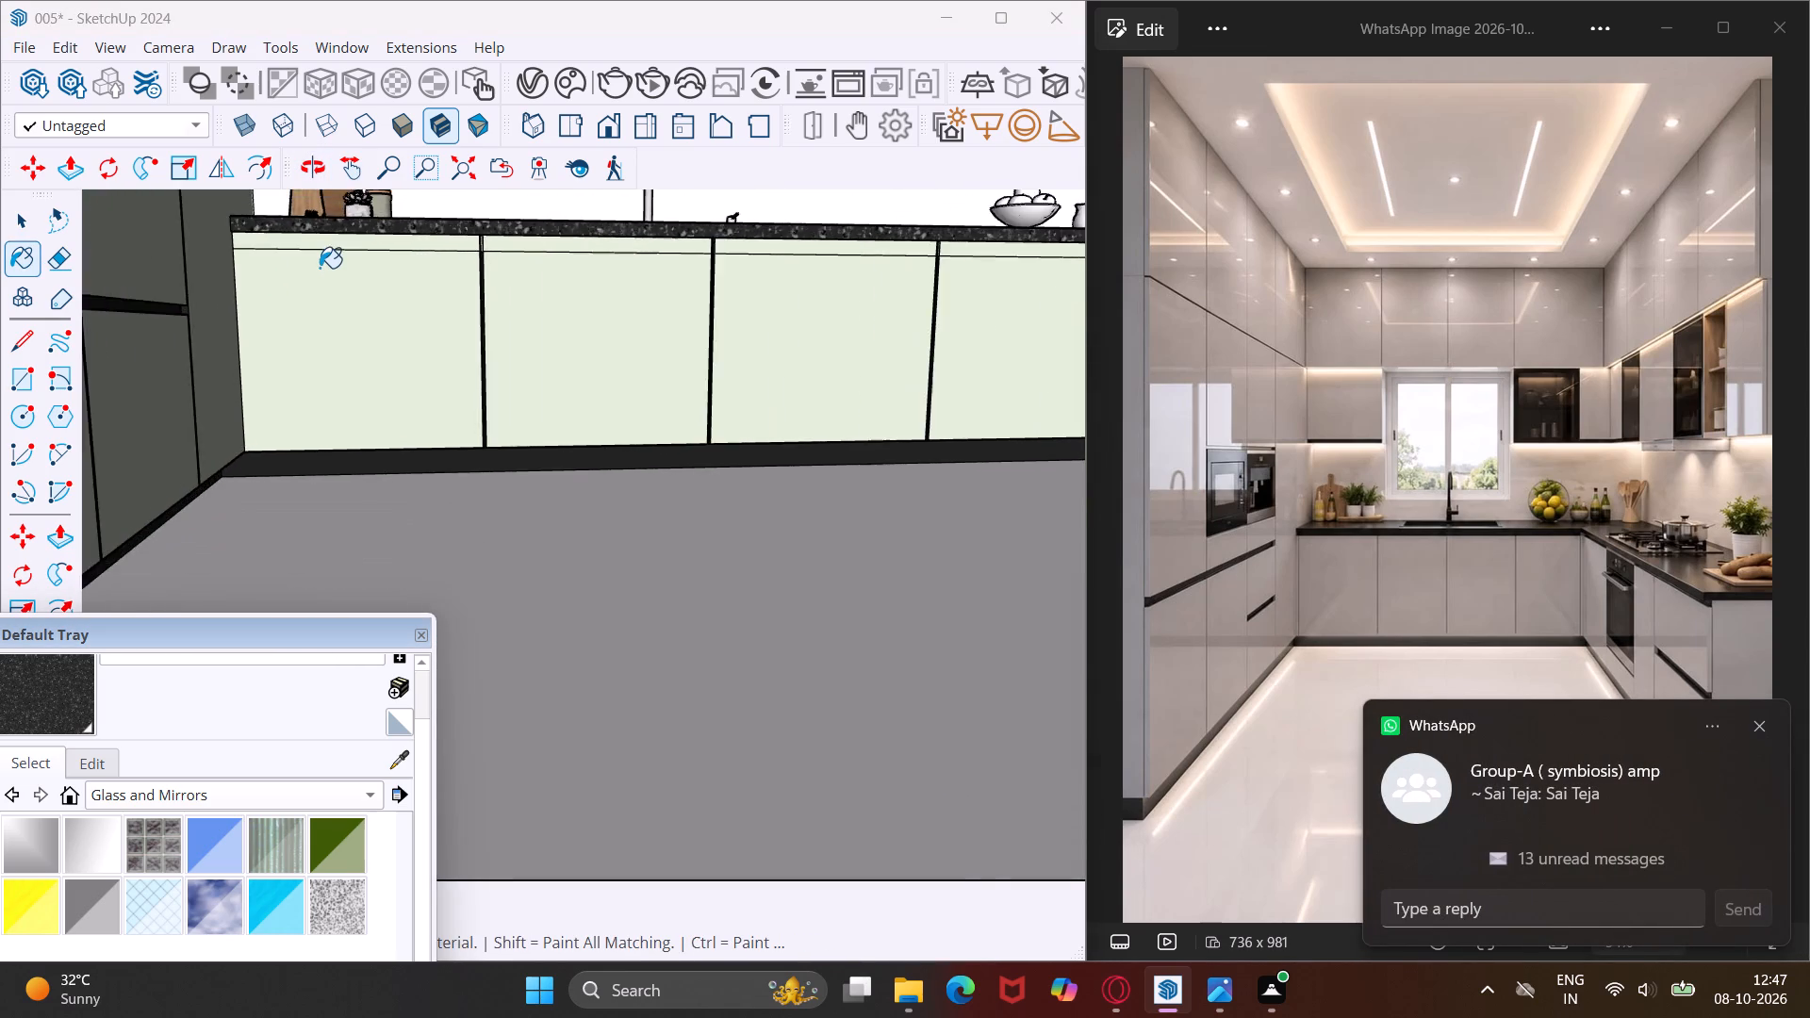
scroll(320, 268, "down", 14)
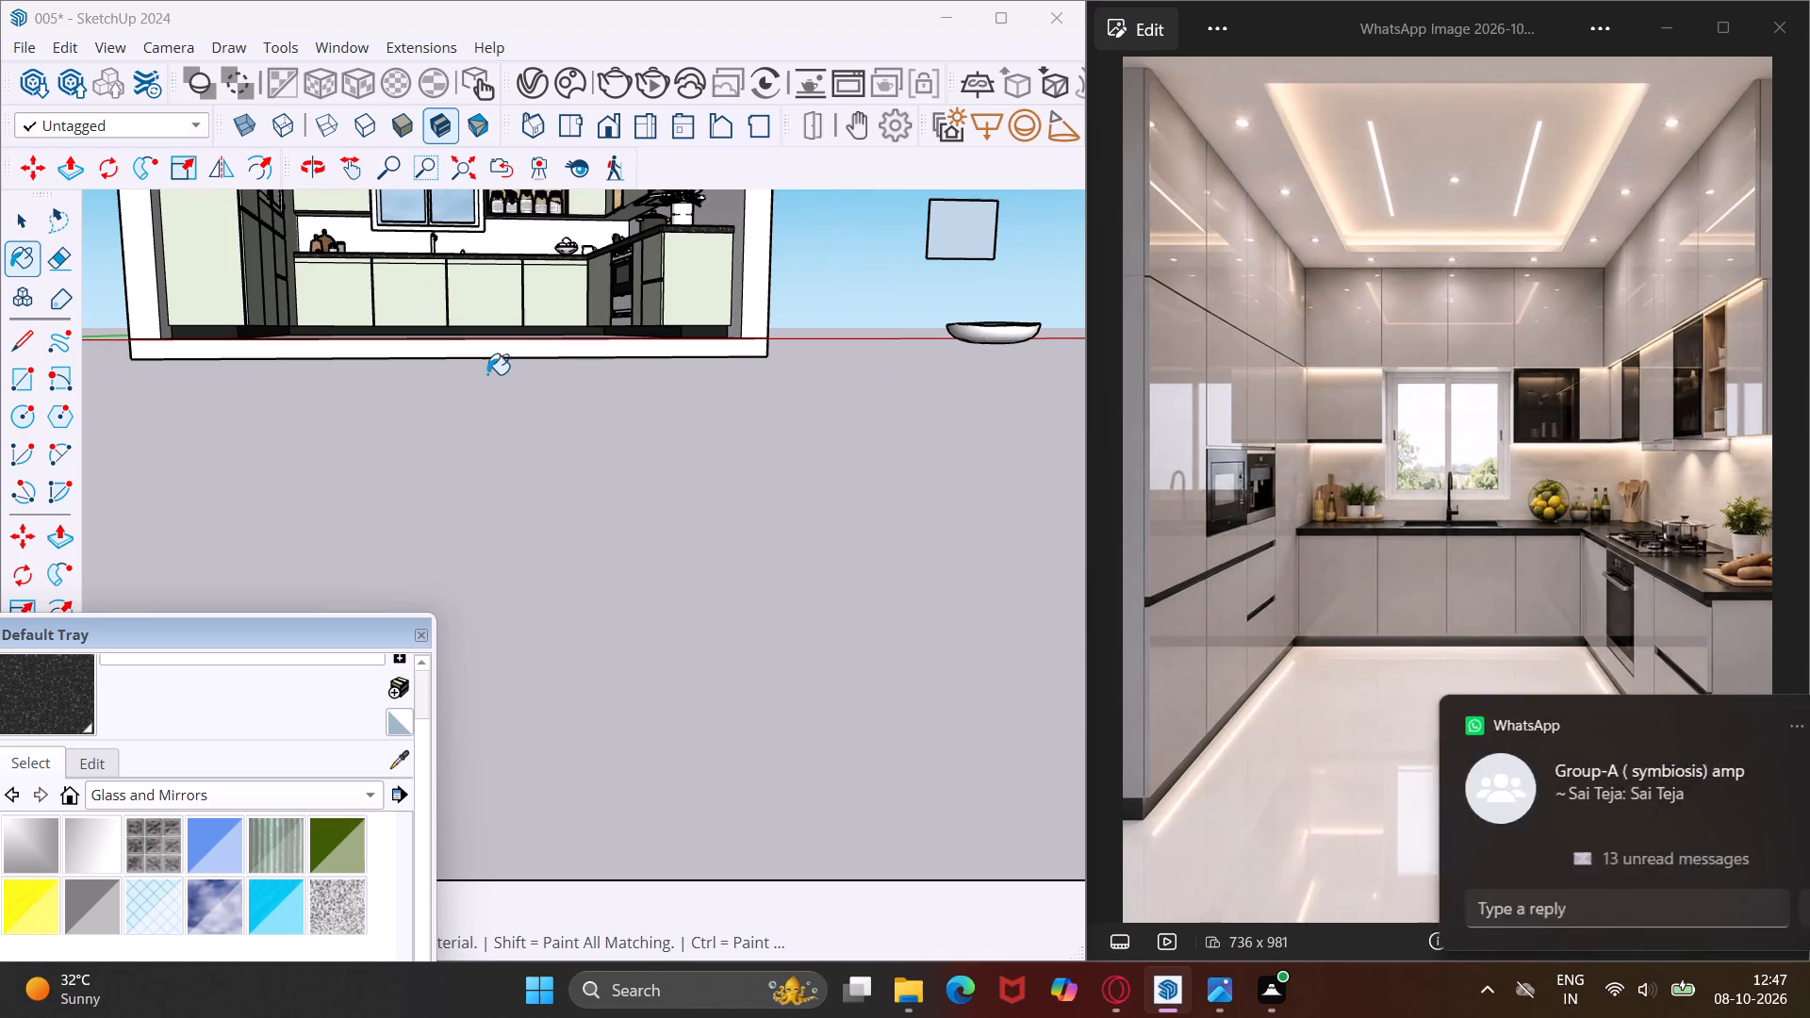
key("Escape")
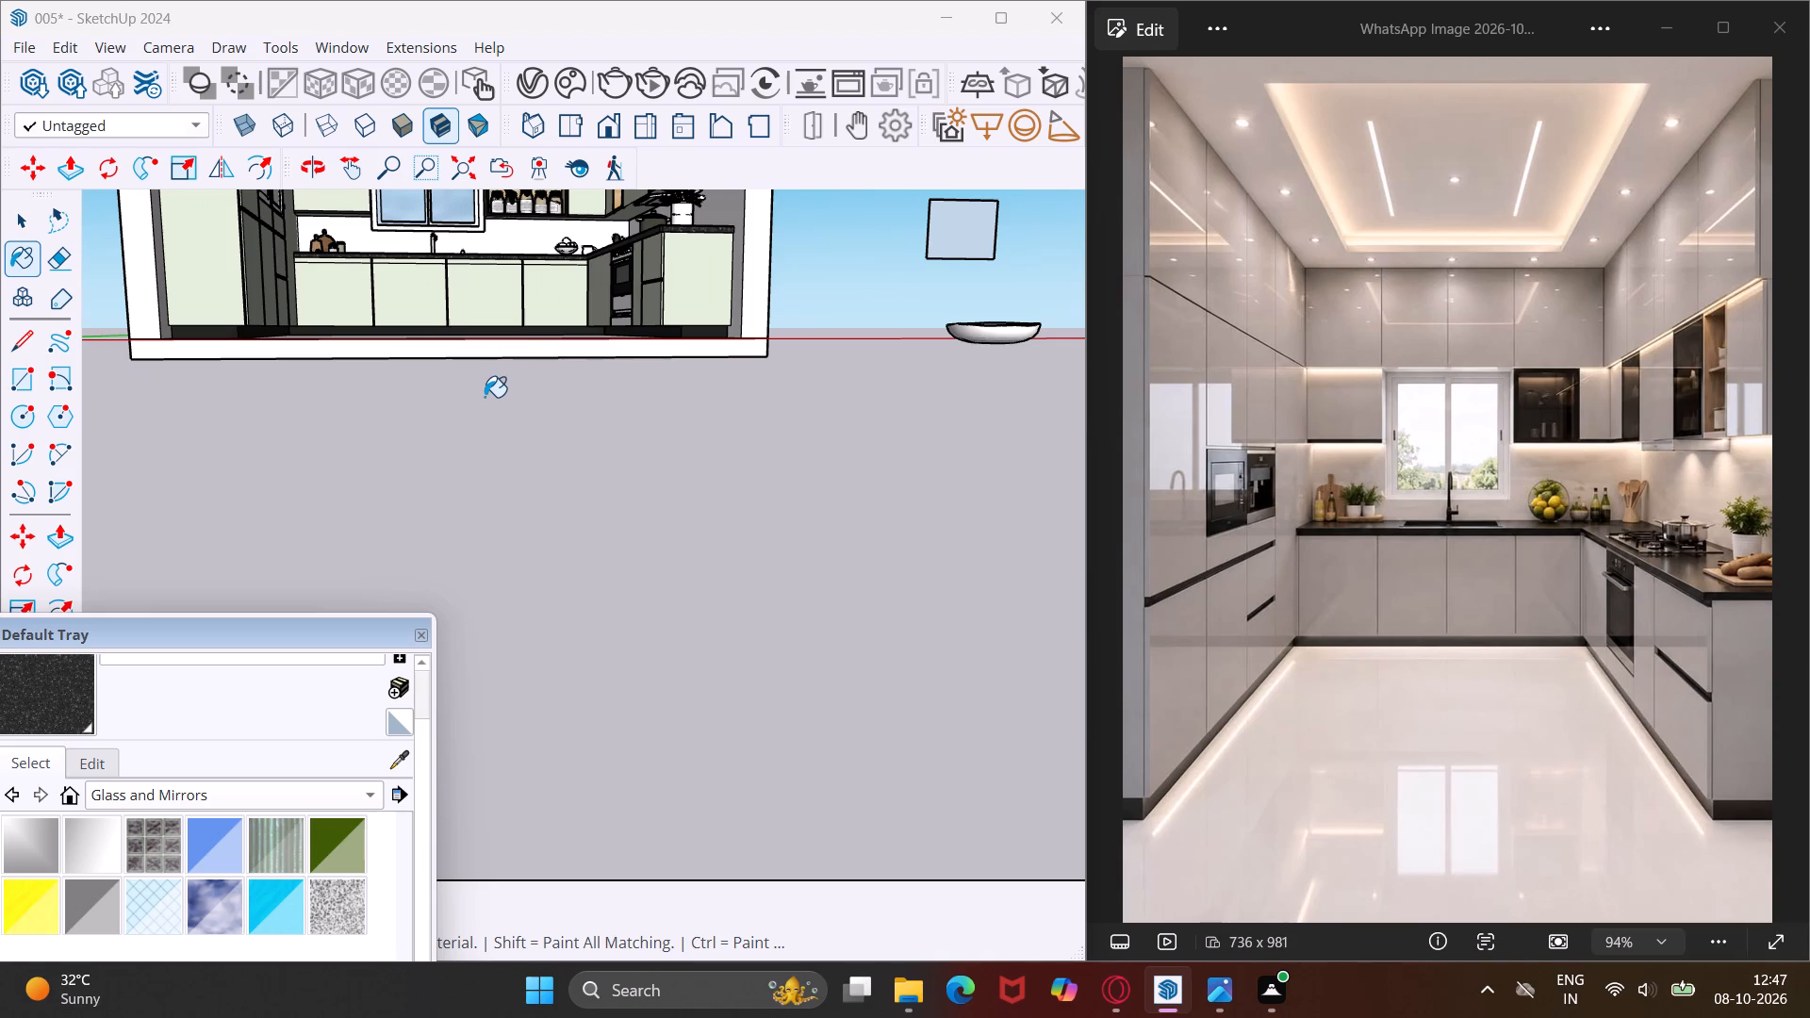
key("space")
Erase the horizontal lines running across the tops of the four sink-side base cabinet doors, just below the countertop.
middle_click_drag(420, 279, 459, 358)
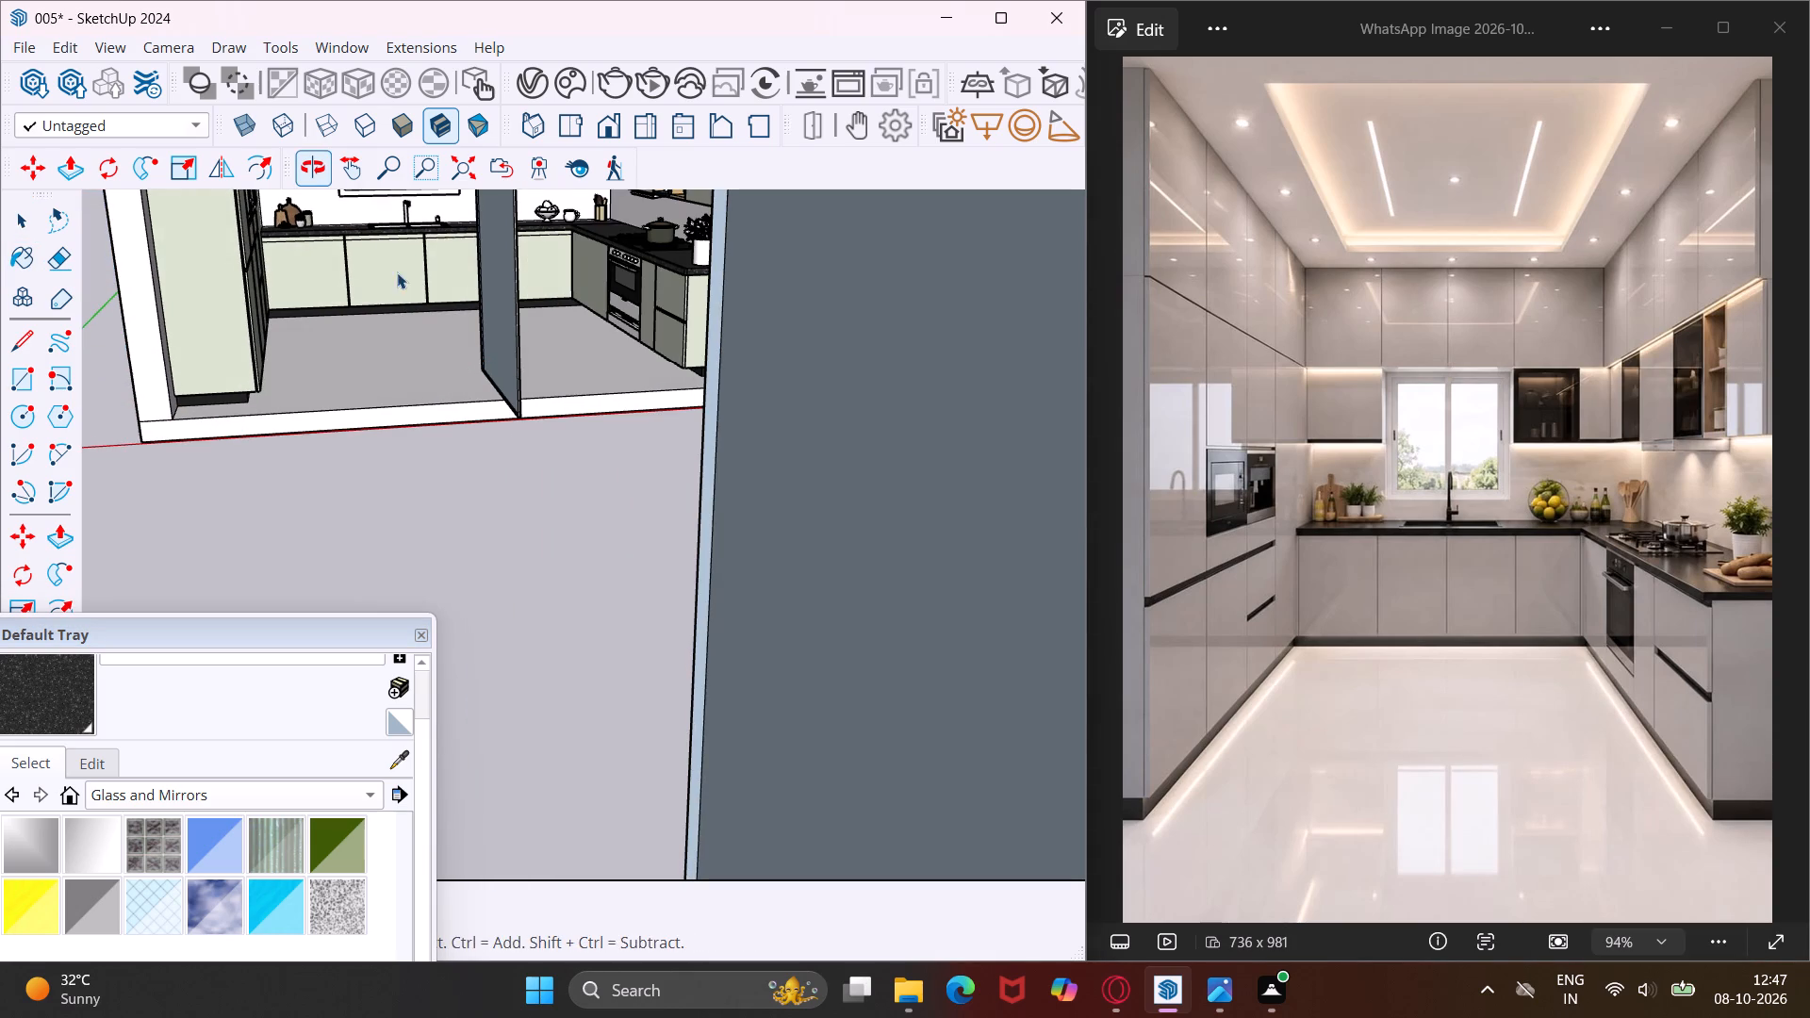
left_click(356, 172)
left_click_drag(340, 322, 338, 550)
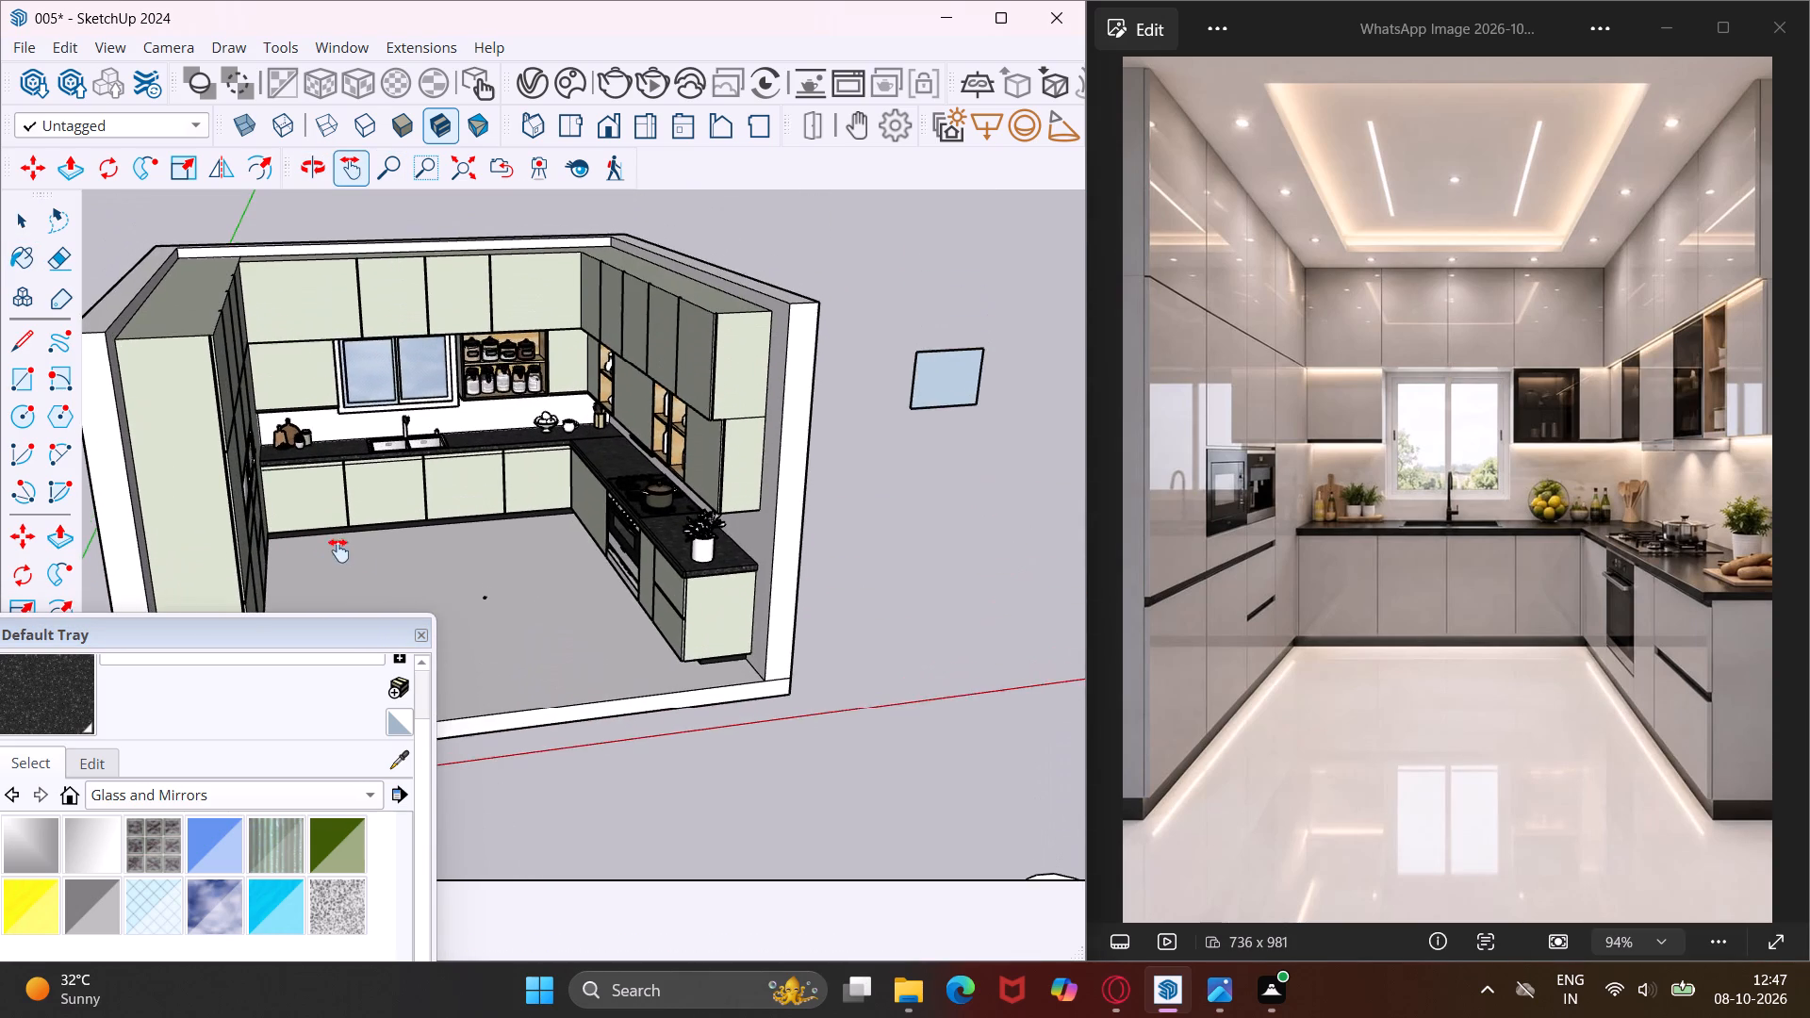
scroll(369, 509, "up", 14)
middle_click_drag(369, 508, 401, 413)
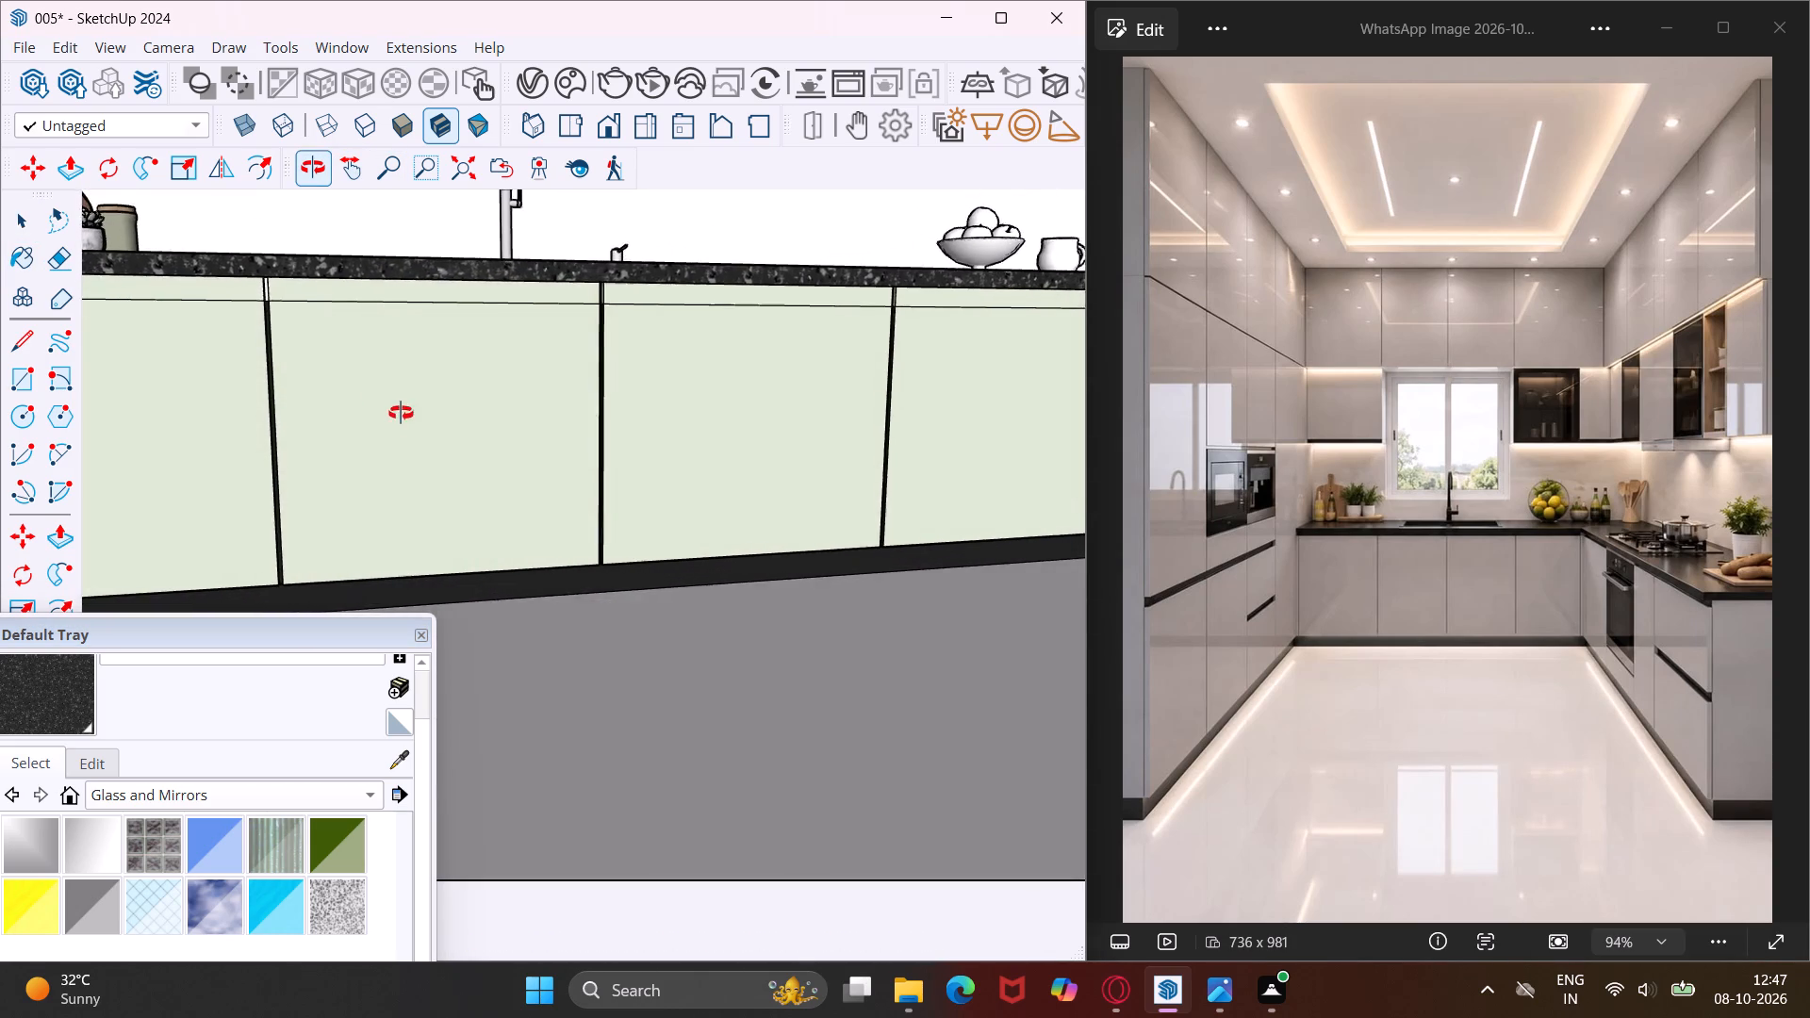
middle_click_drag(401, 413, 412, 396)
key("Escape")
key("space")
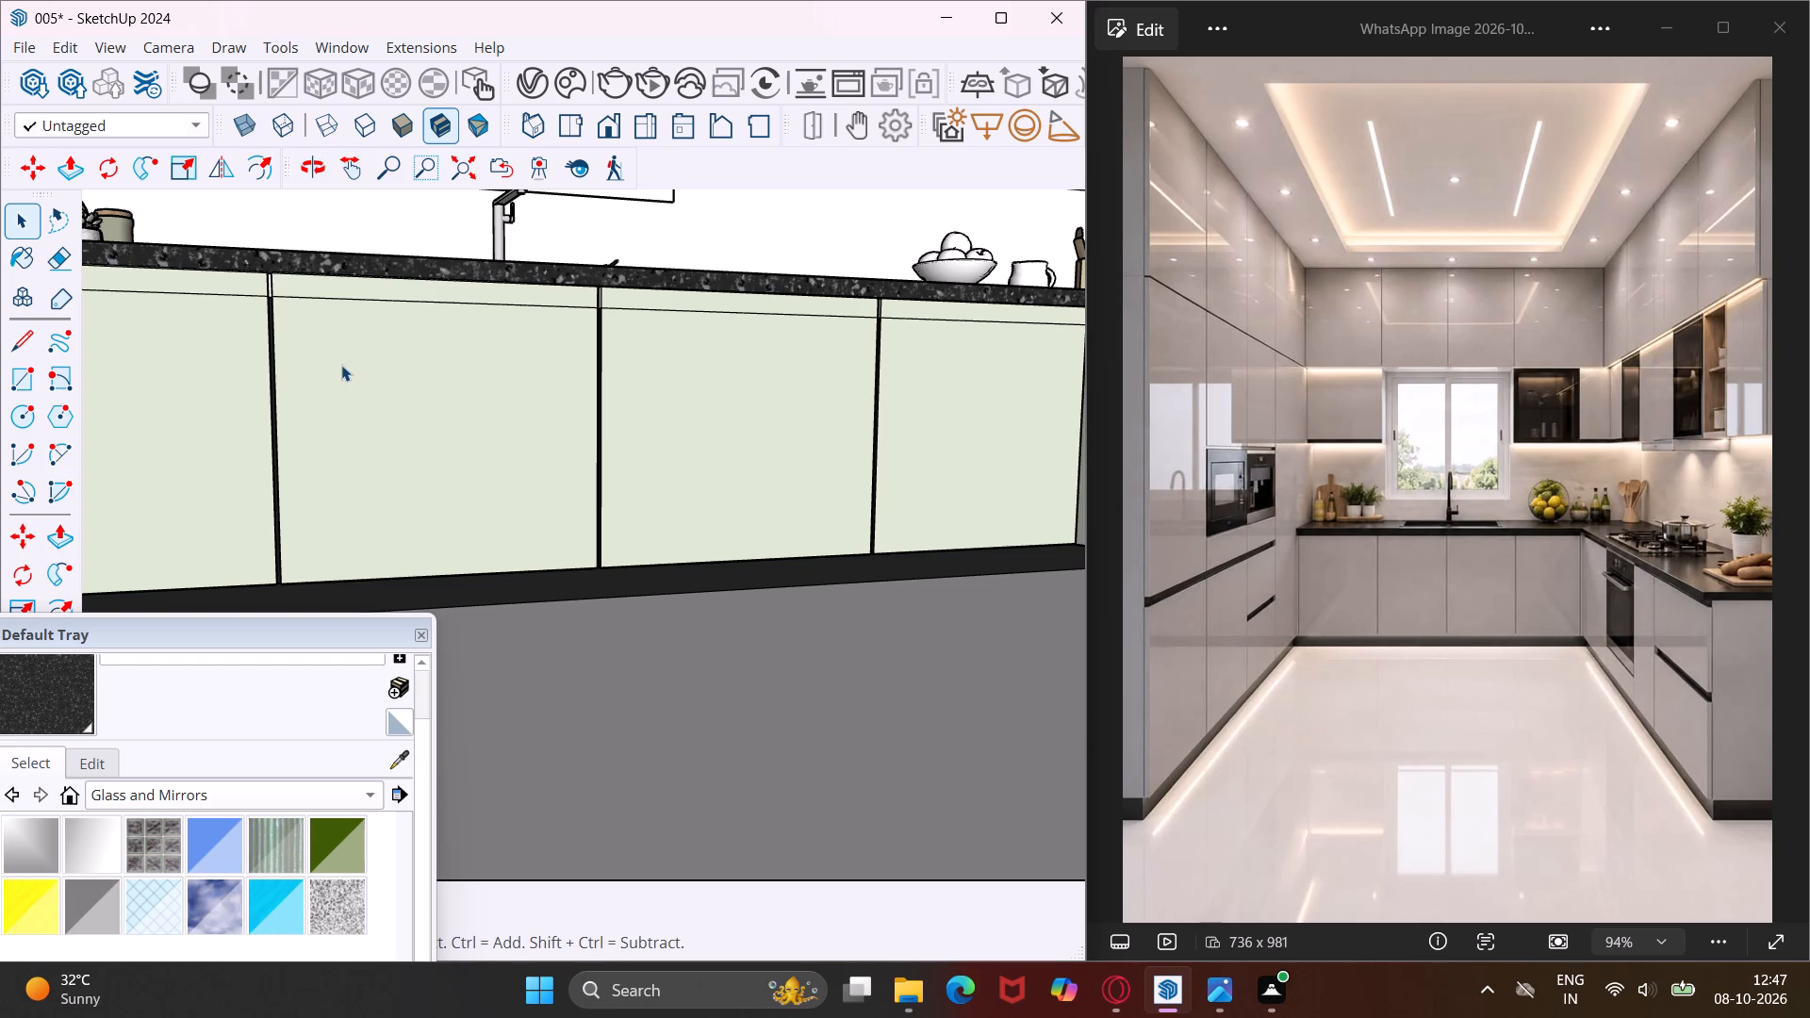
key("e")
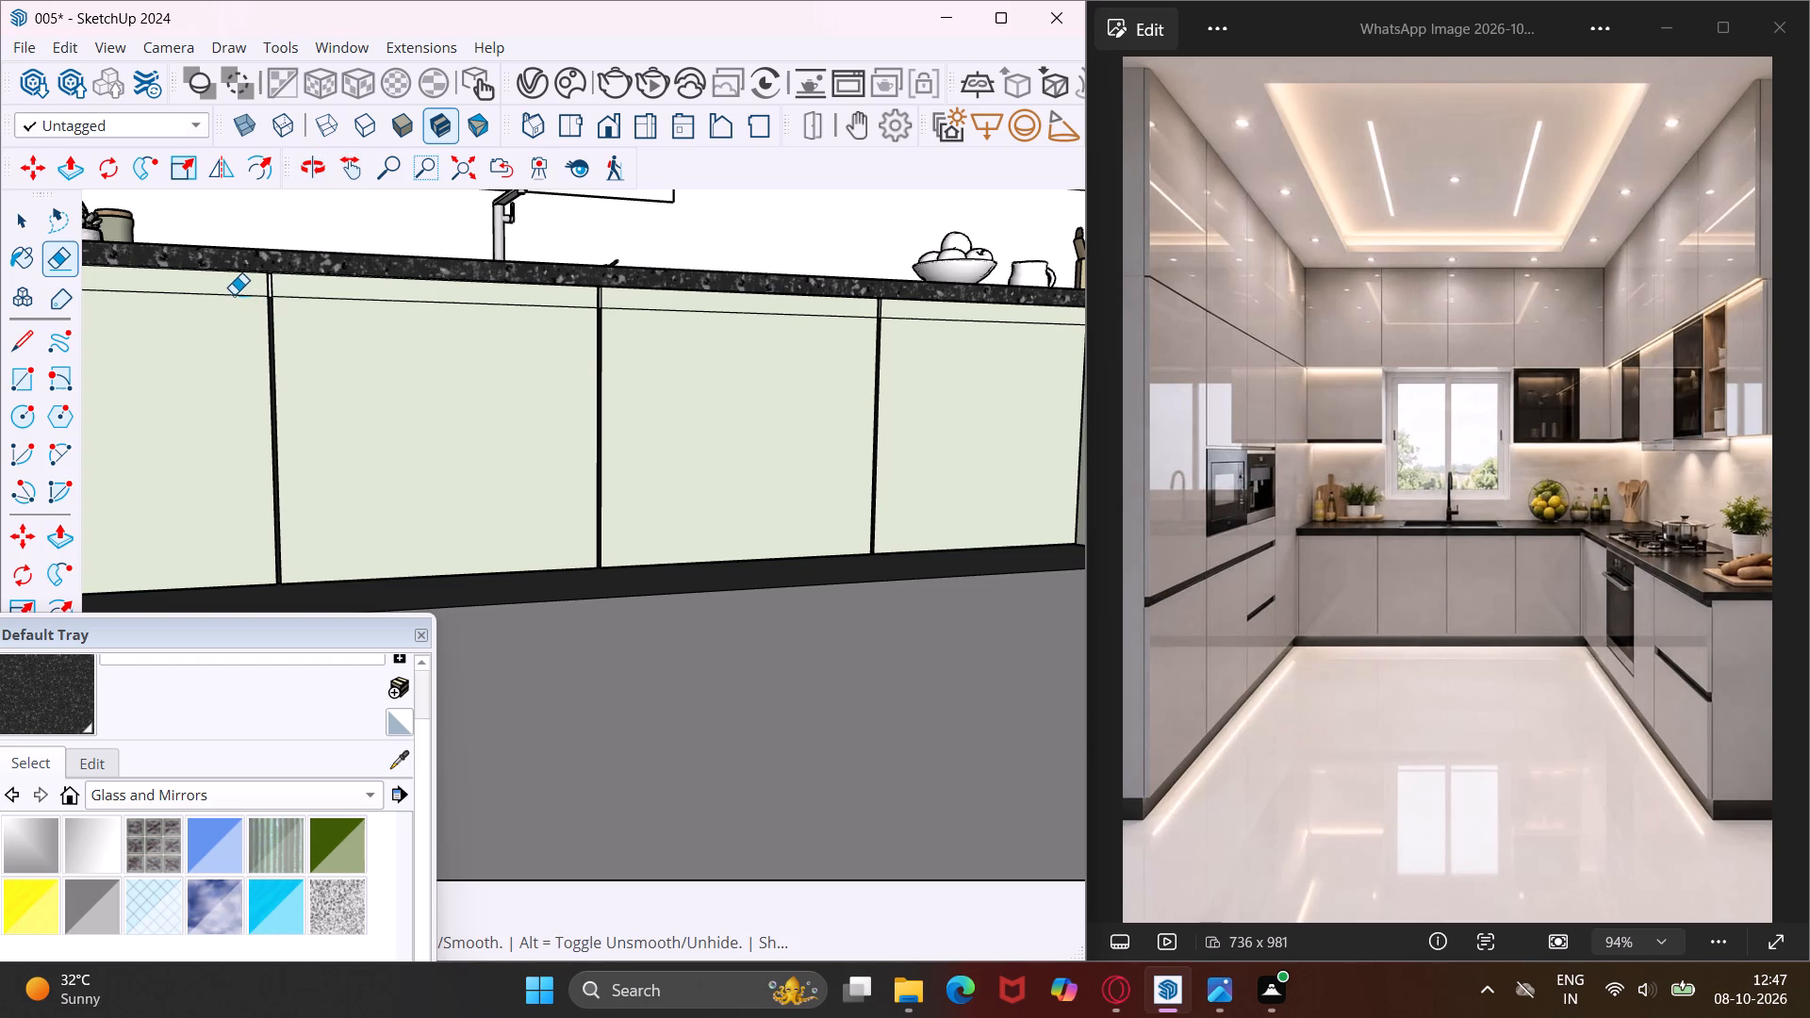
left_click(234, 294)
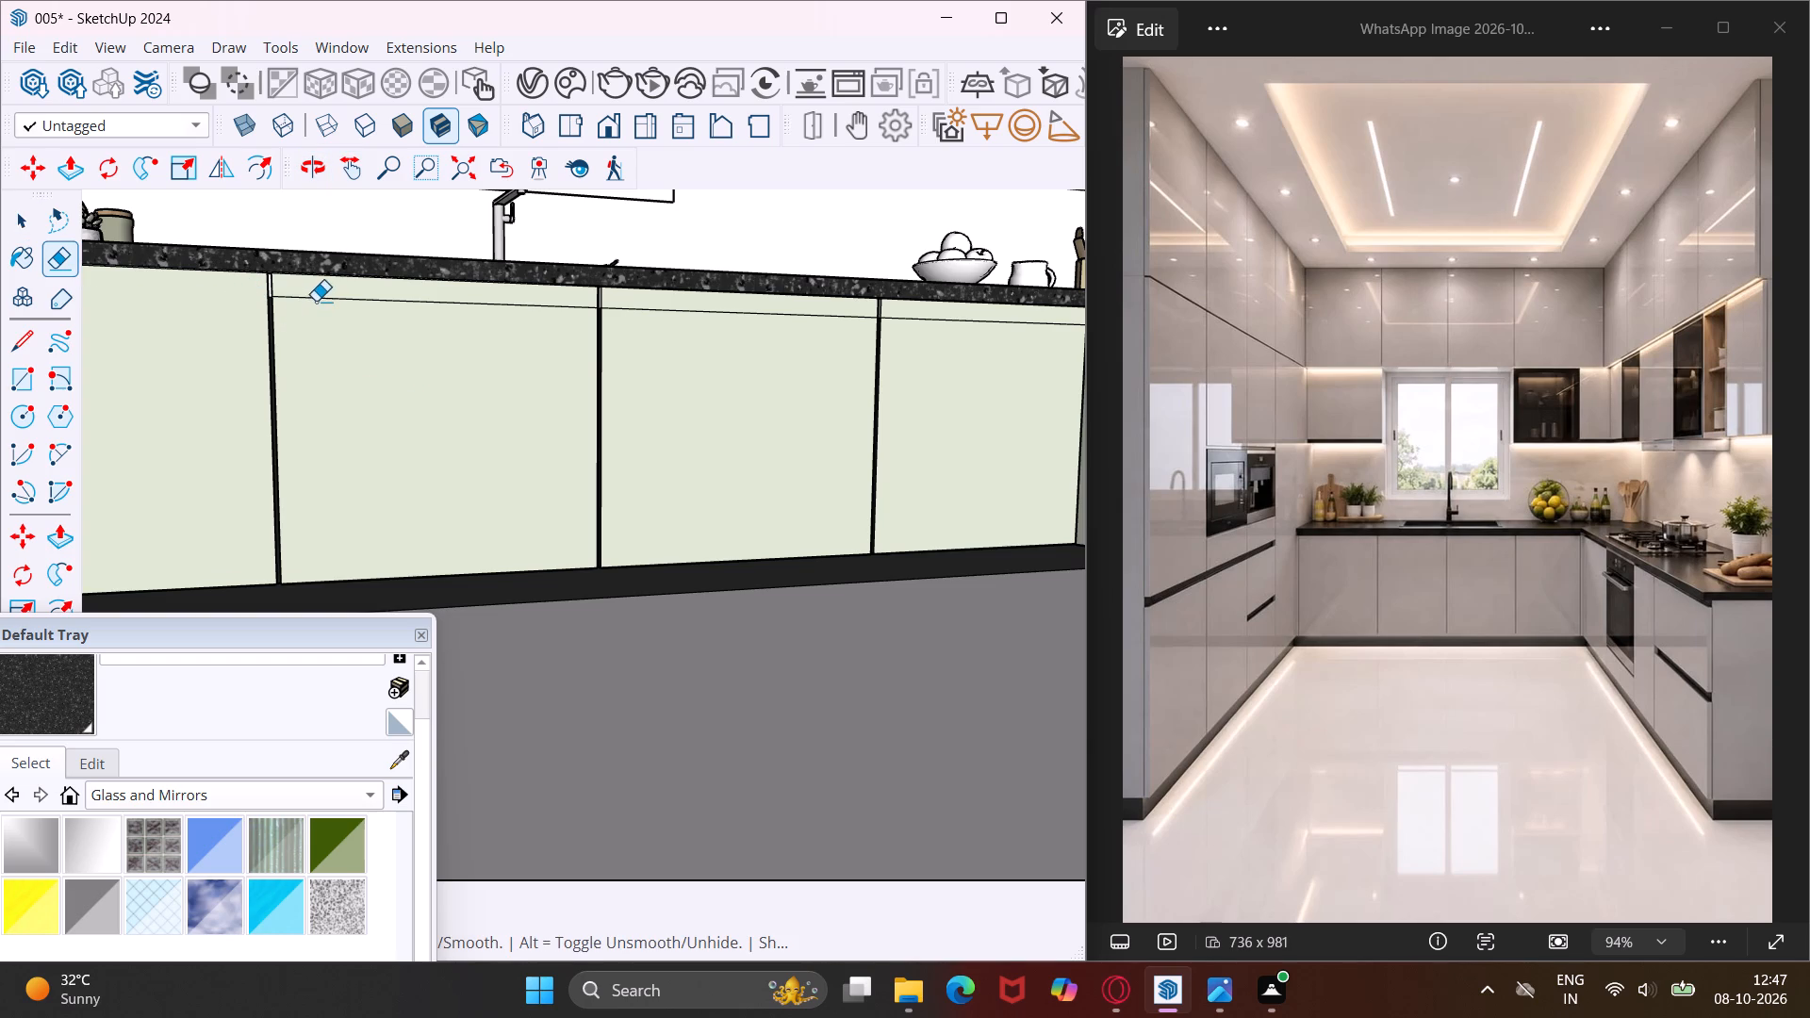
left_click(317, 300)
left_click(627, 311)
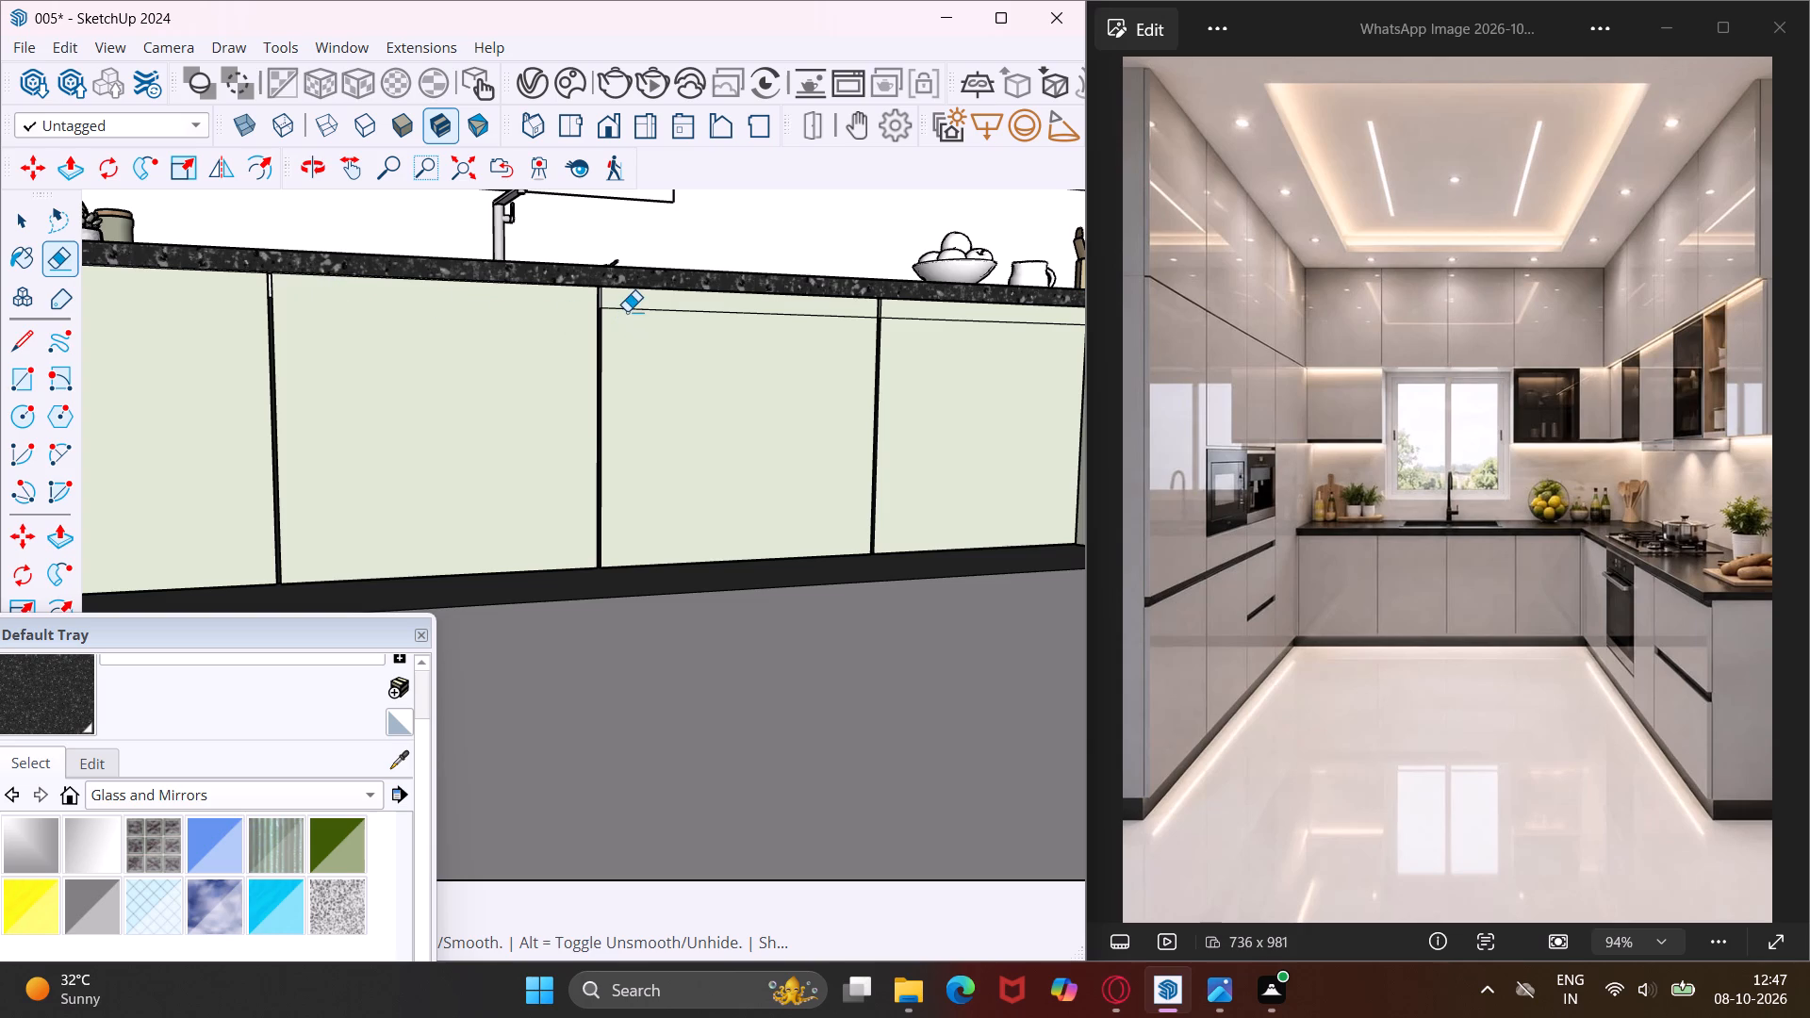
left_click(931, 320)
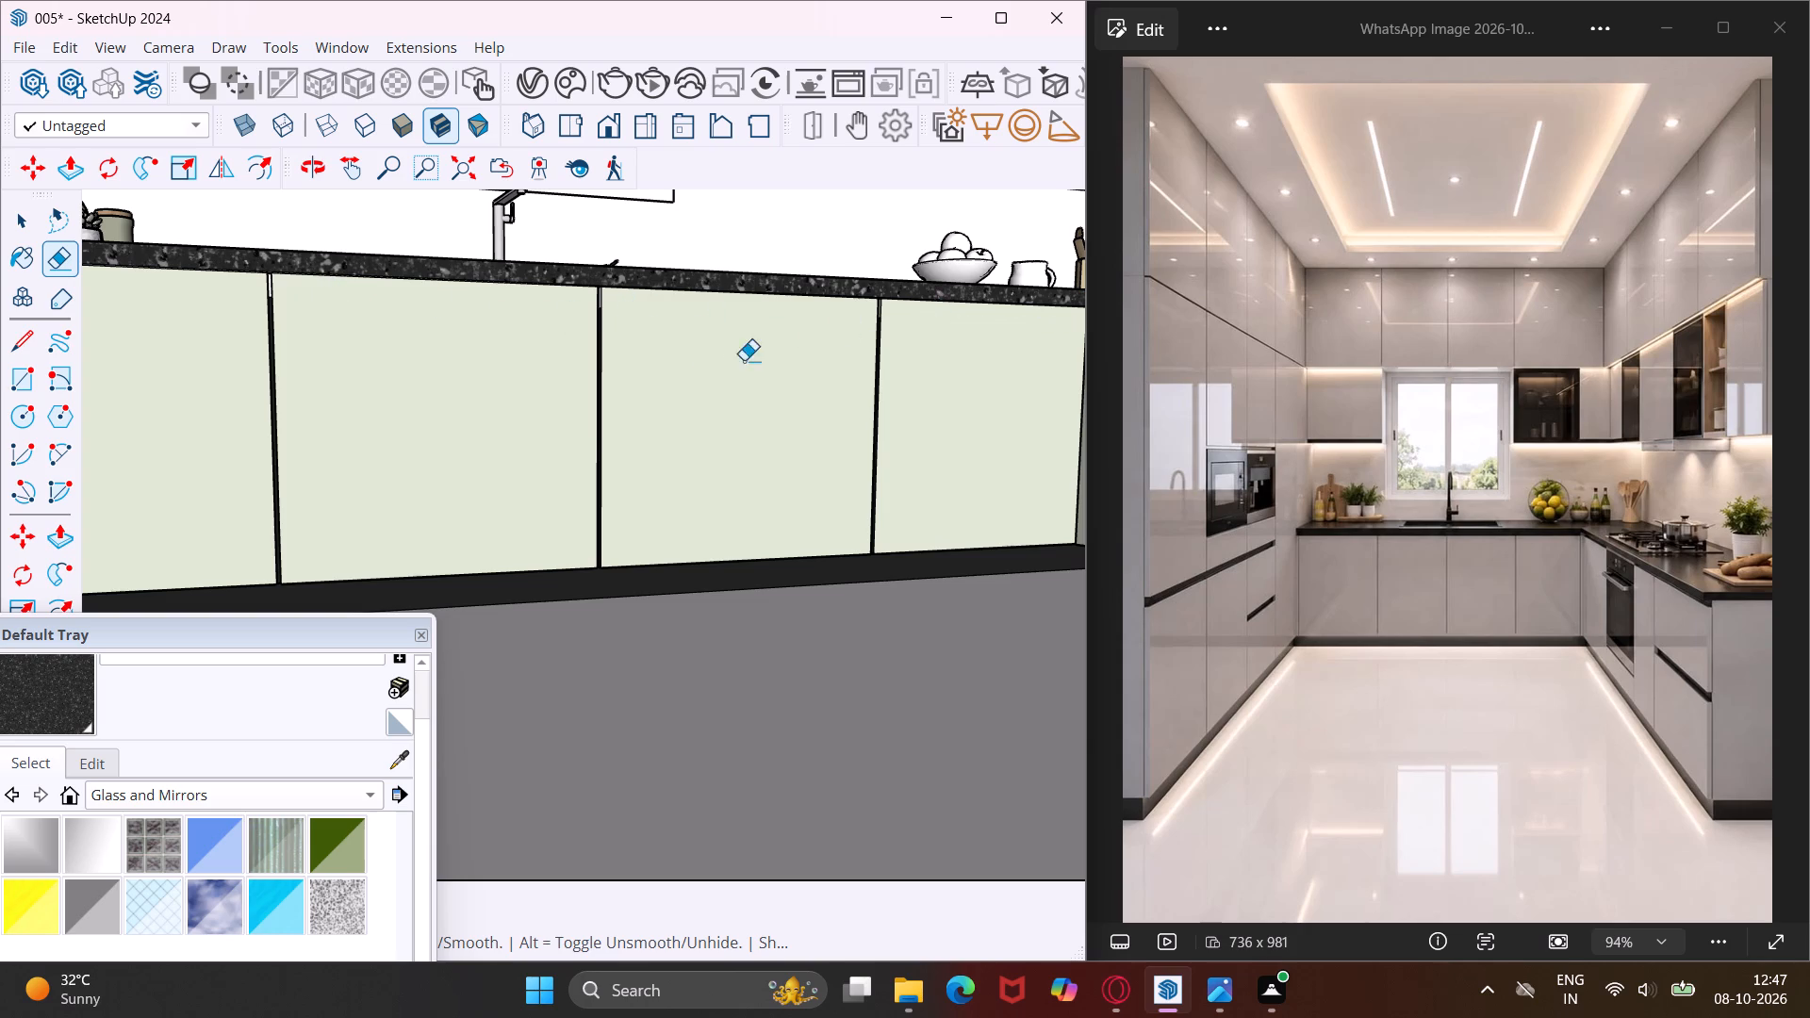
Erase the short edges splitting the back and side faces near the top of the door gap nearest the tall units.
scroll(692, 378, "down", 1)
scroll(307, 304, "up", 2)
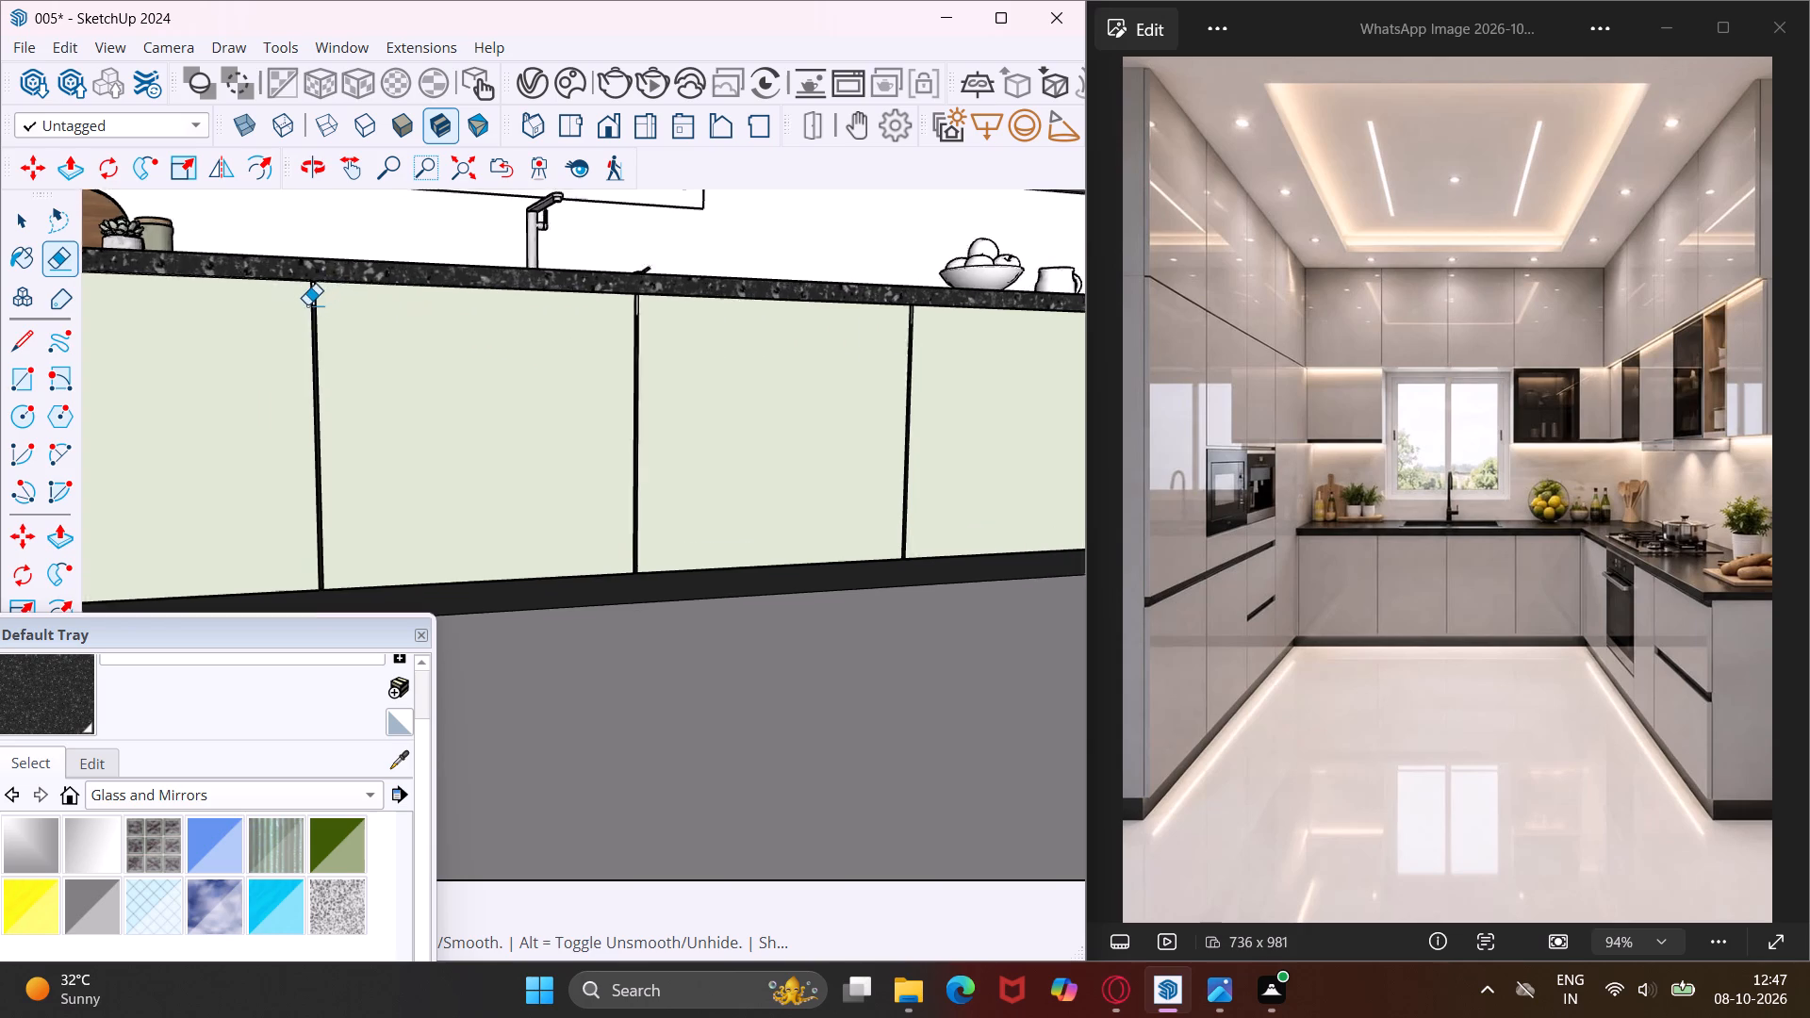
scroll(307, 304, "up", 20)
scroll(307, 304, "up", 6)
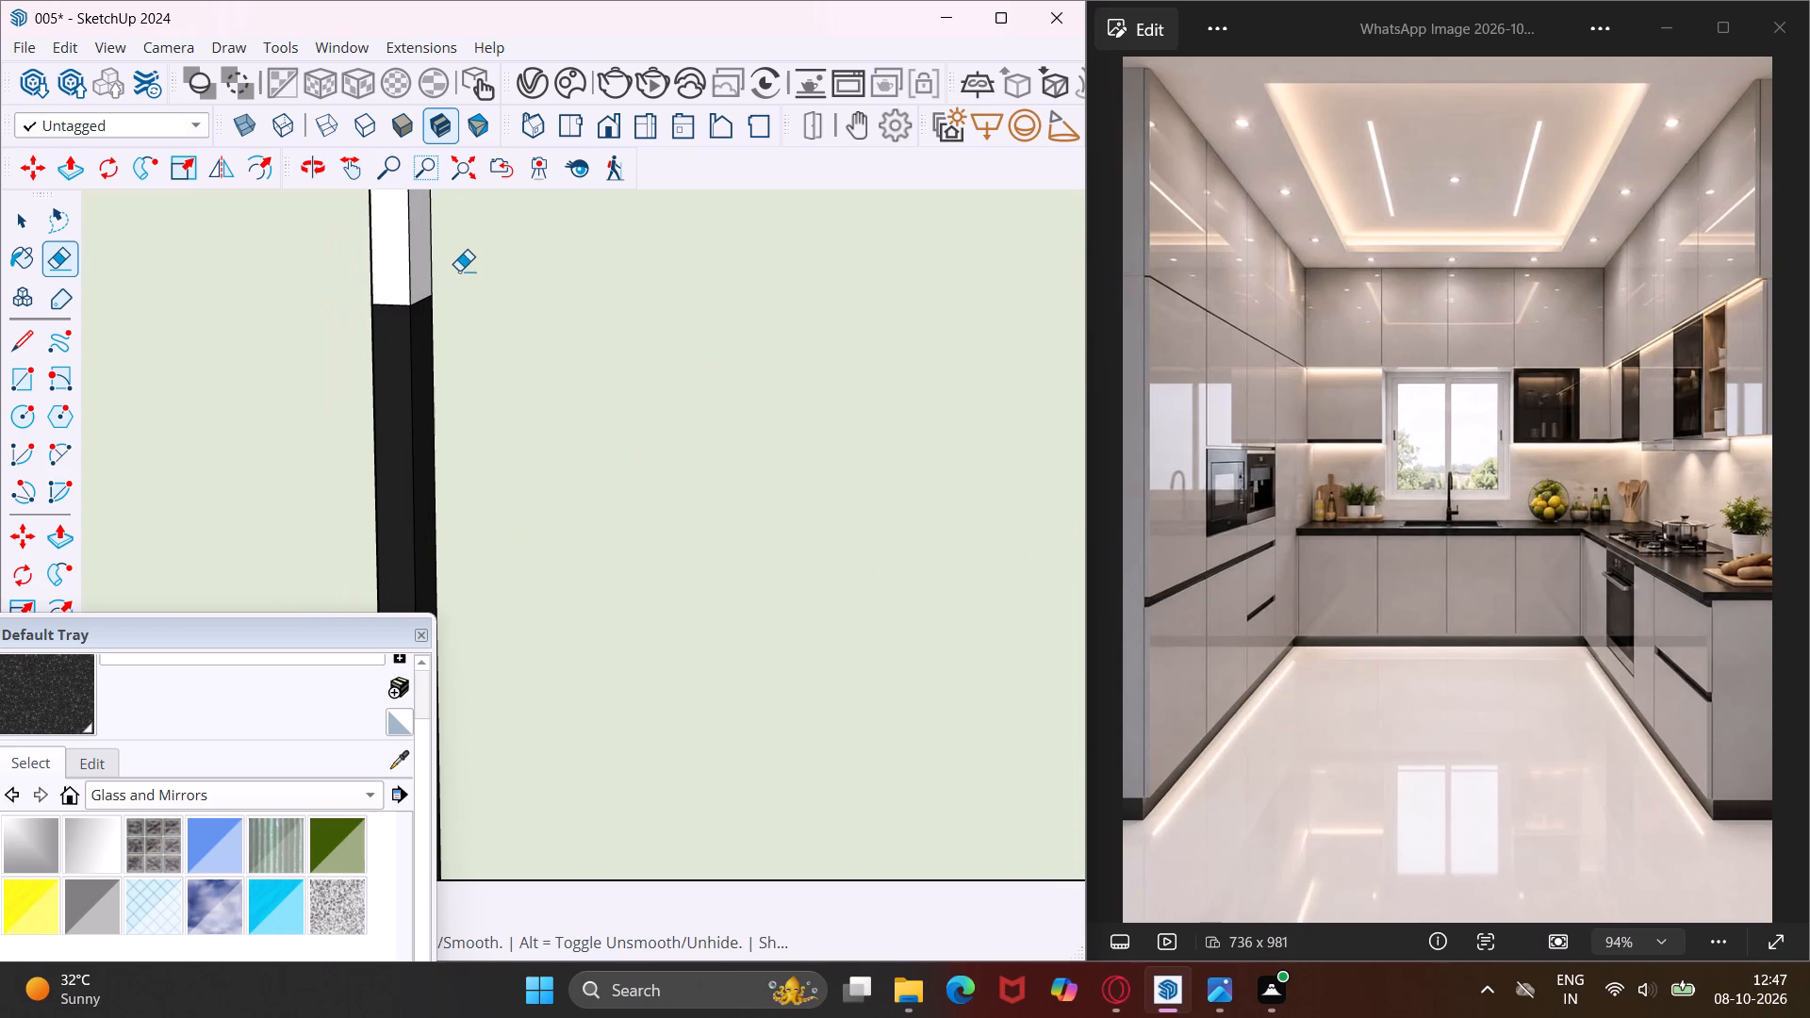
middle_click_drag(459, 271, 278, 309)
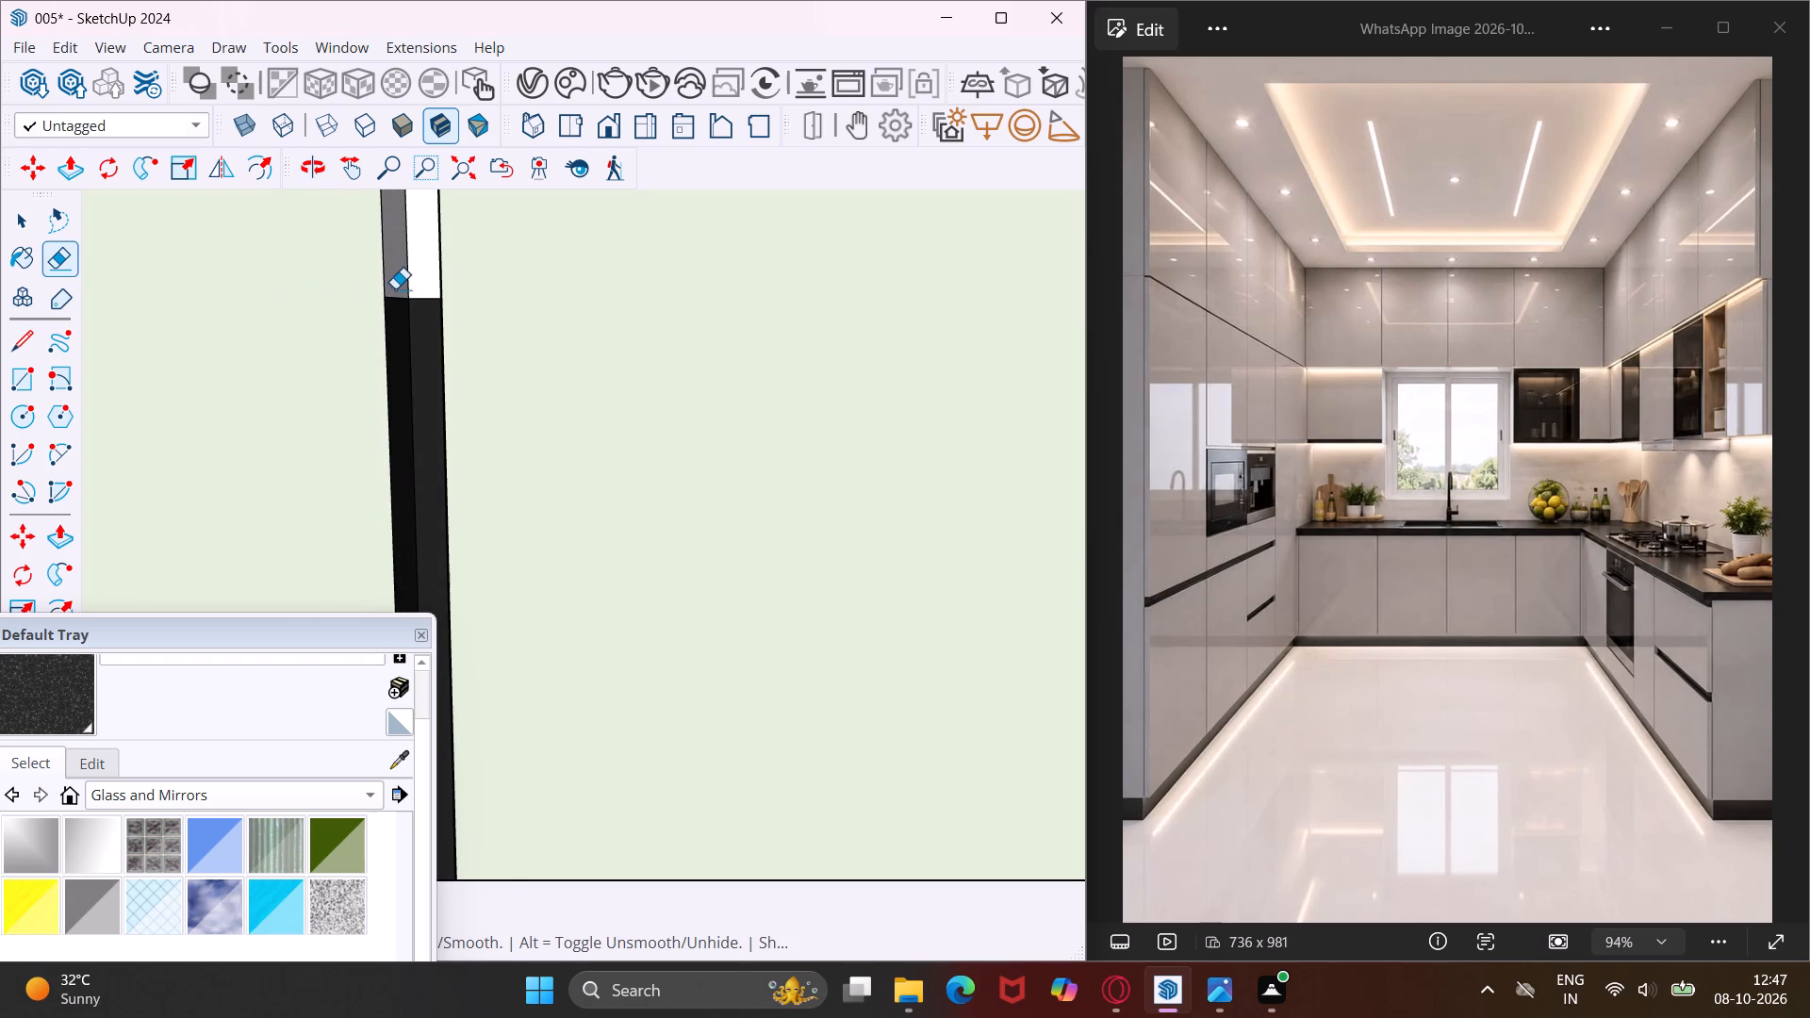
scroll(395, 288, "up", 8)
left_click(396, 308)
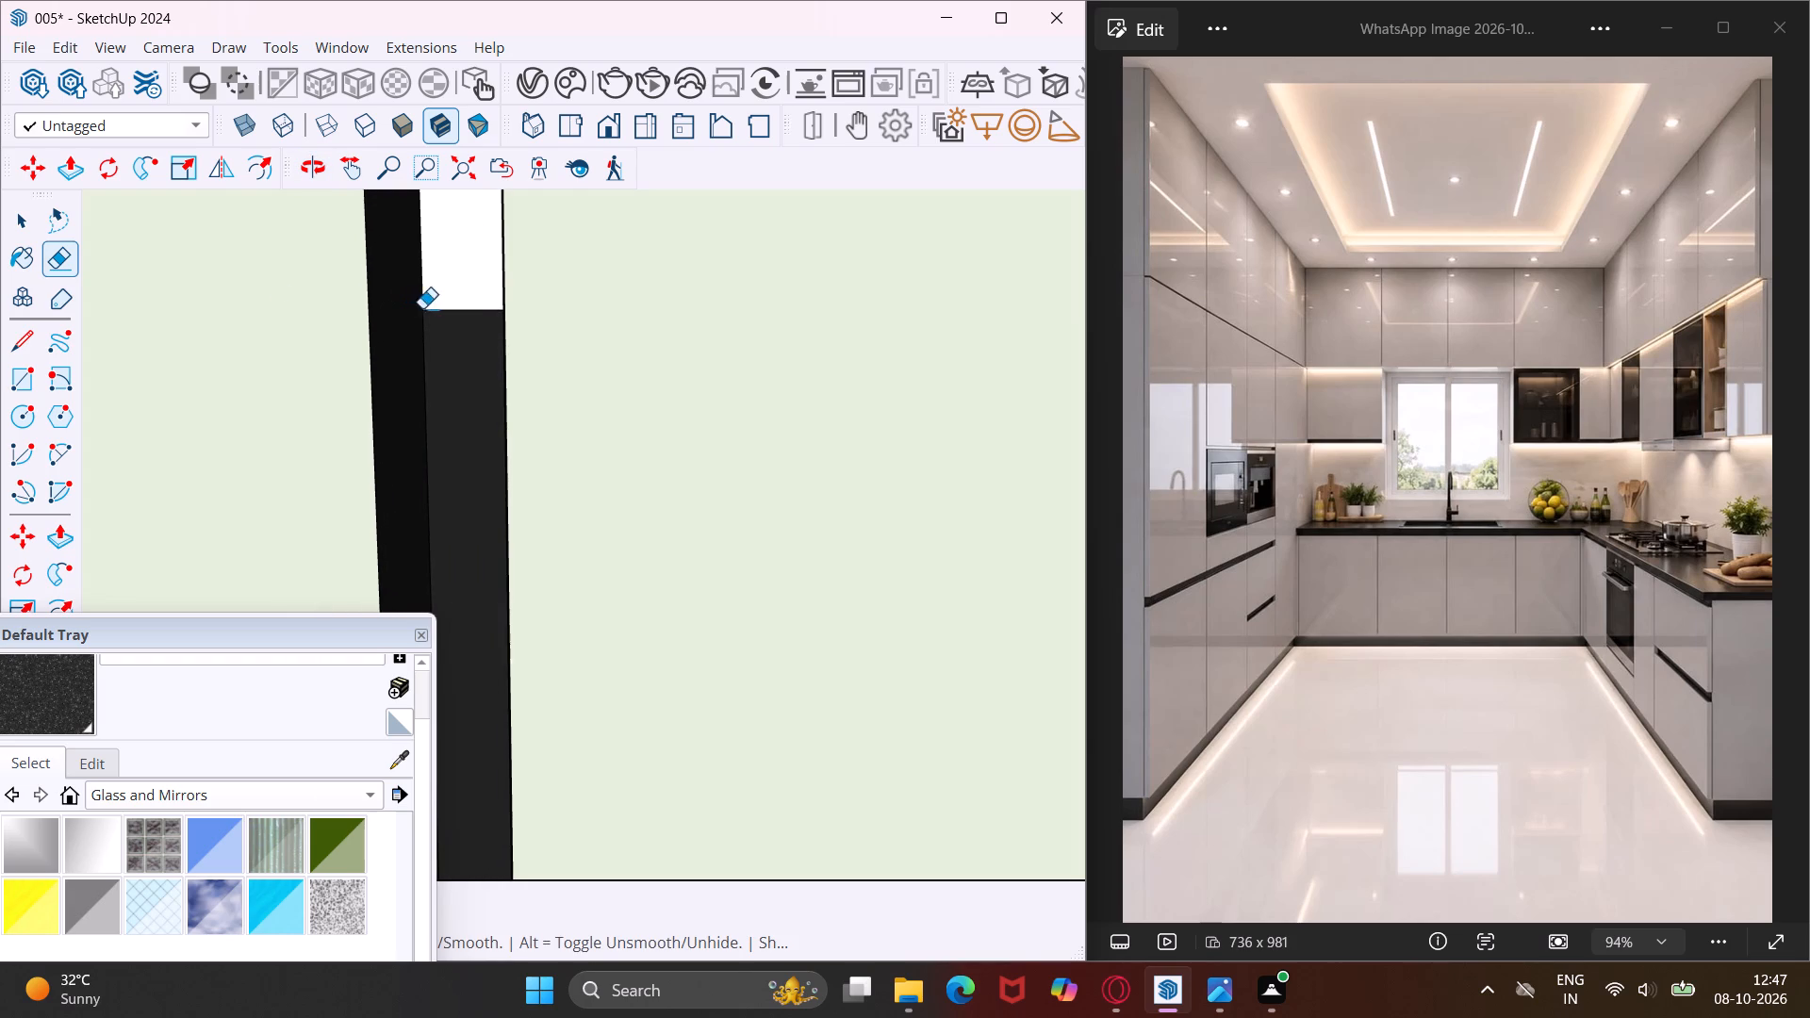
left_click(458, 305)
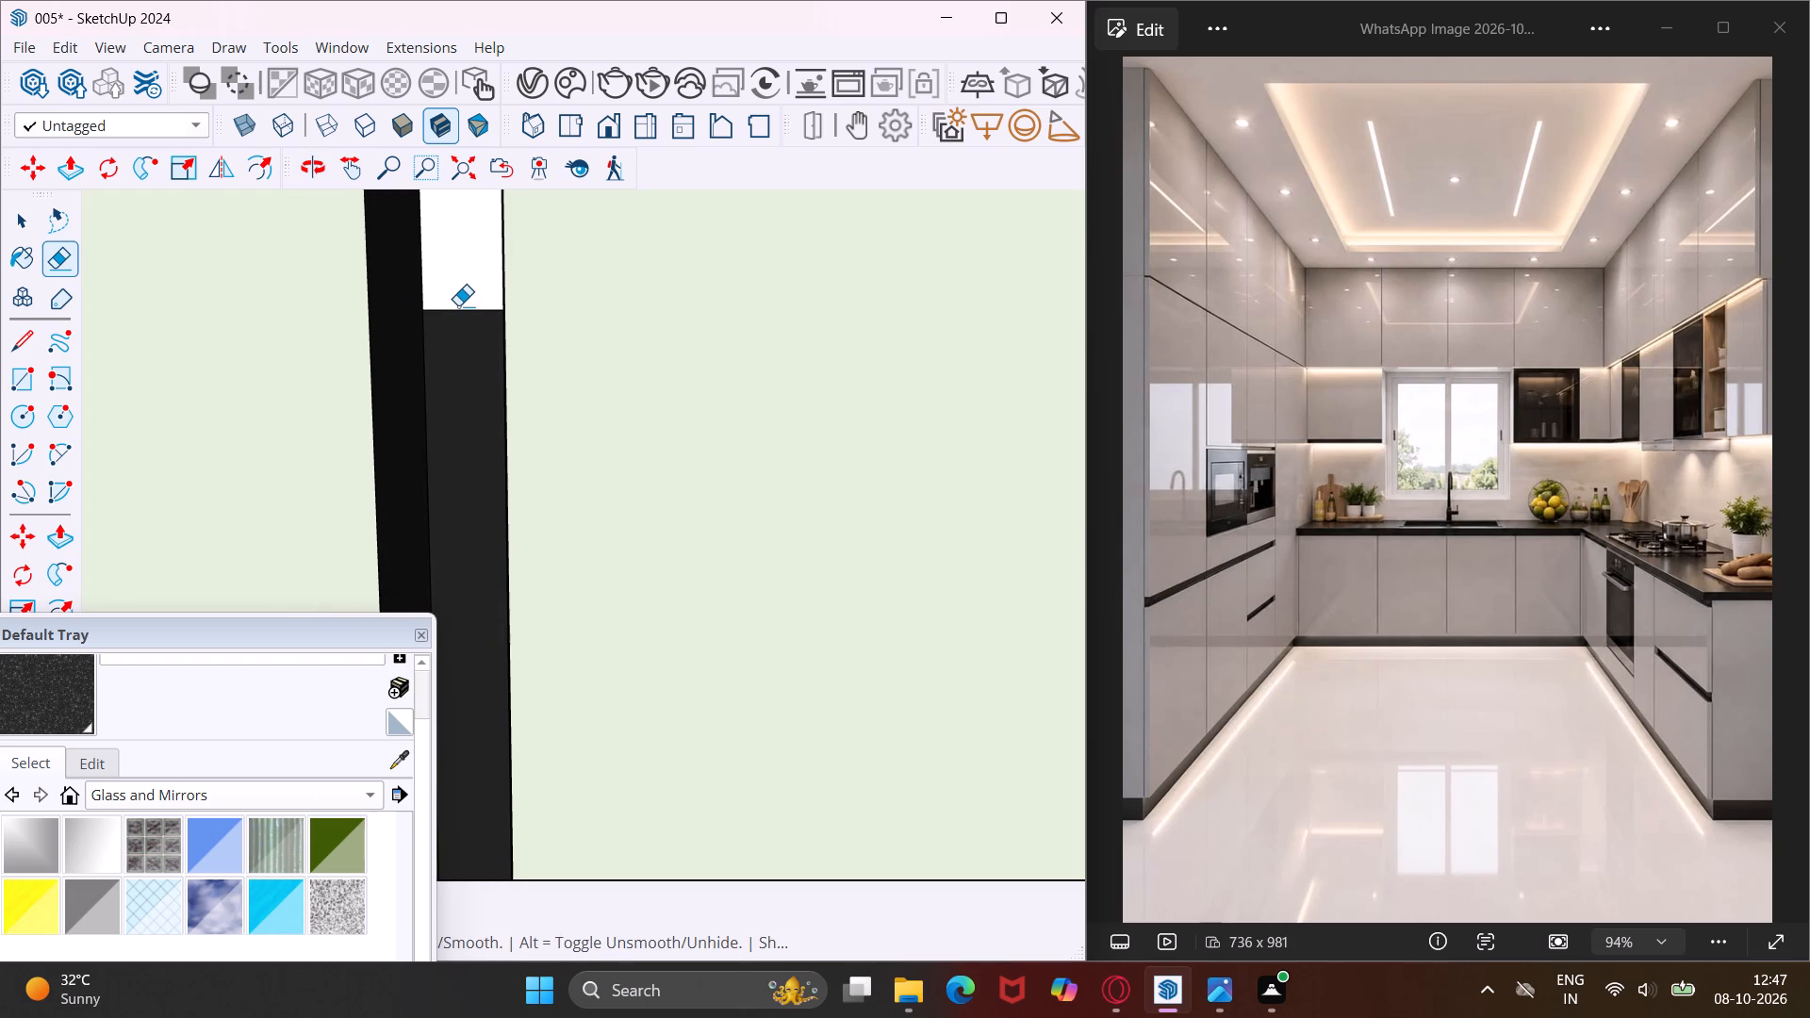
scroll(458, 305, "down", 1)
left_click(458, 309)
middle_click_drag(458, 309, 619, 292)
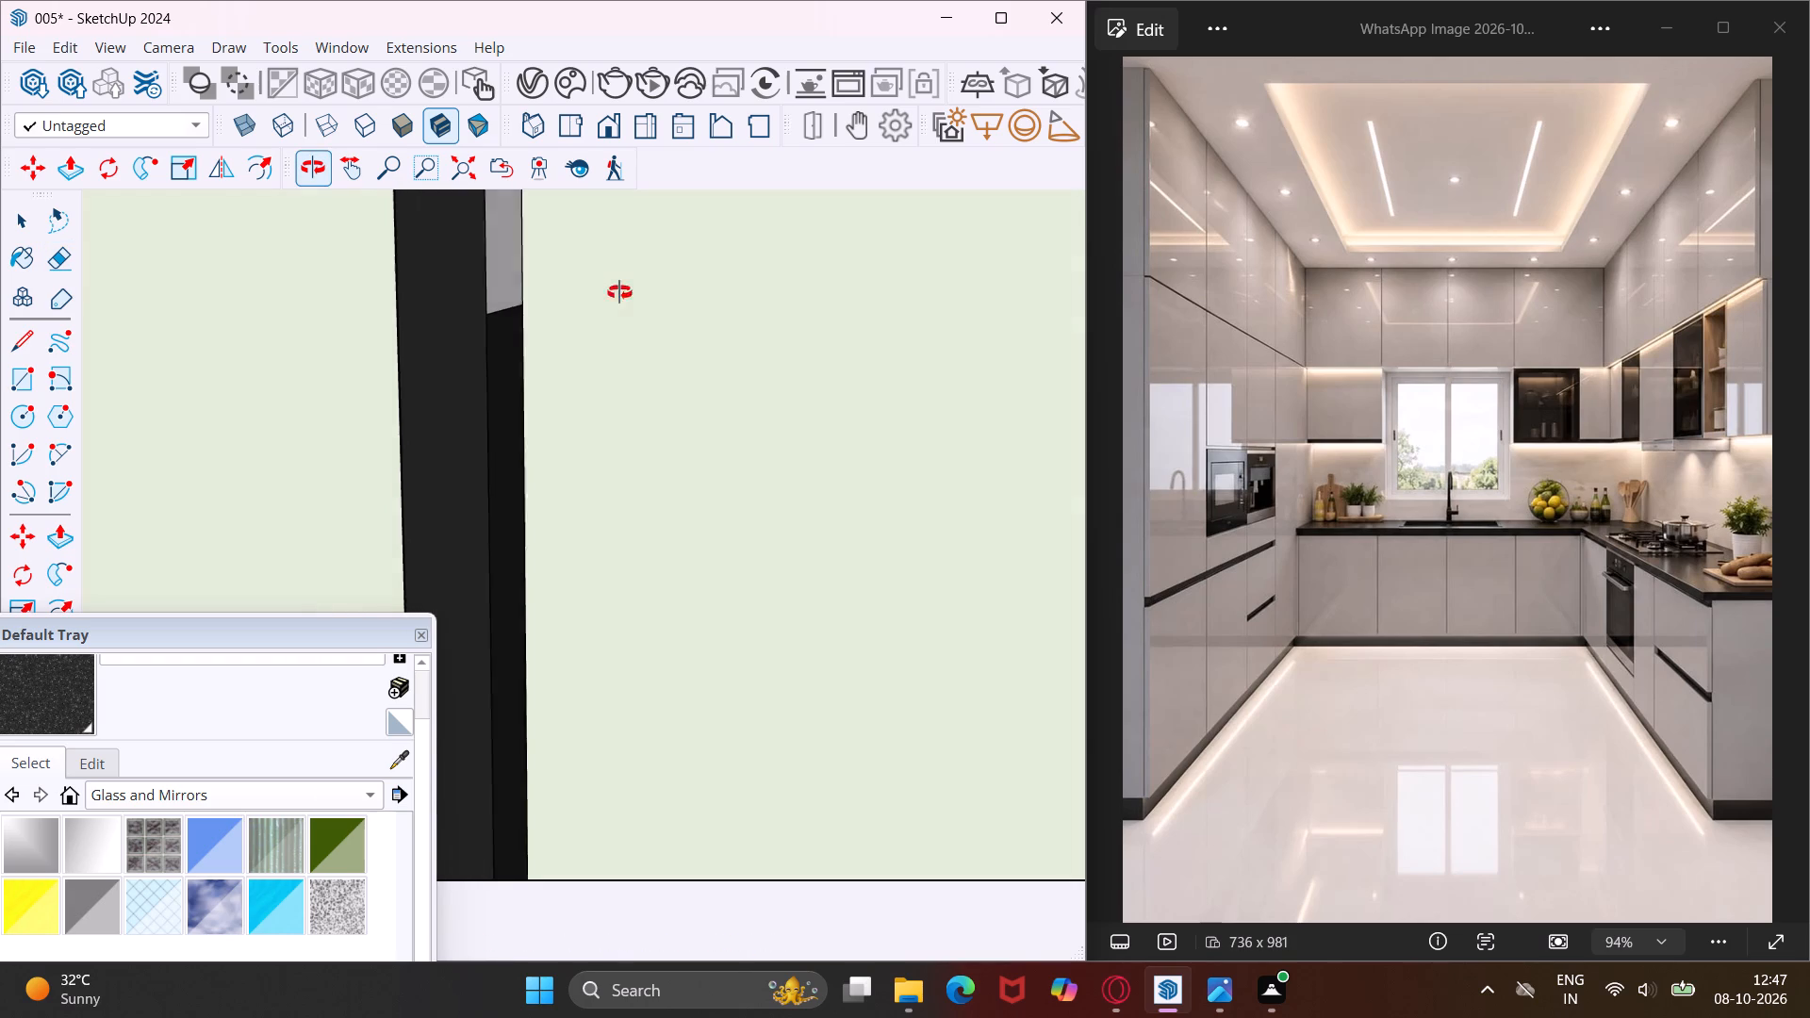
middle_click_drag(619, 292, 652, 292)
scroll(489, 307, "up", 7)
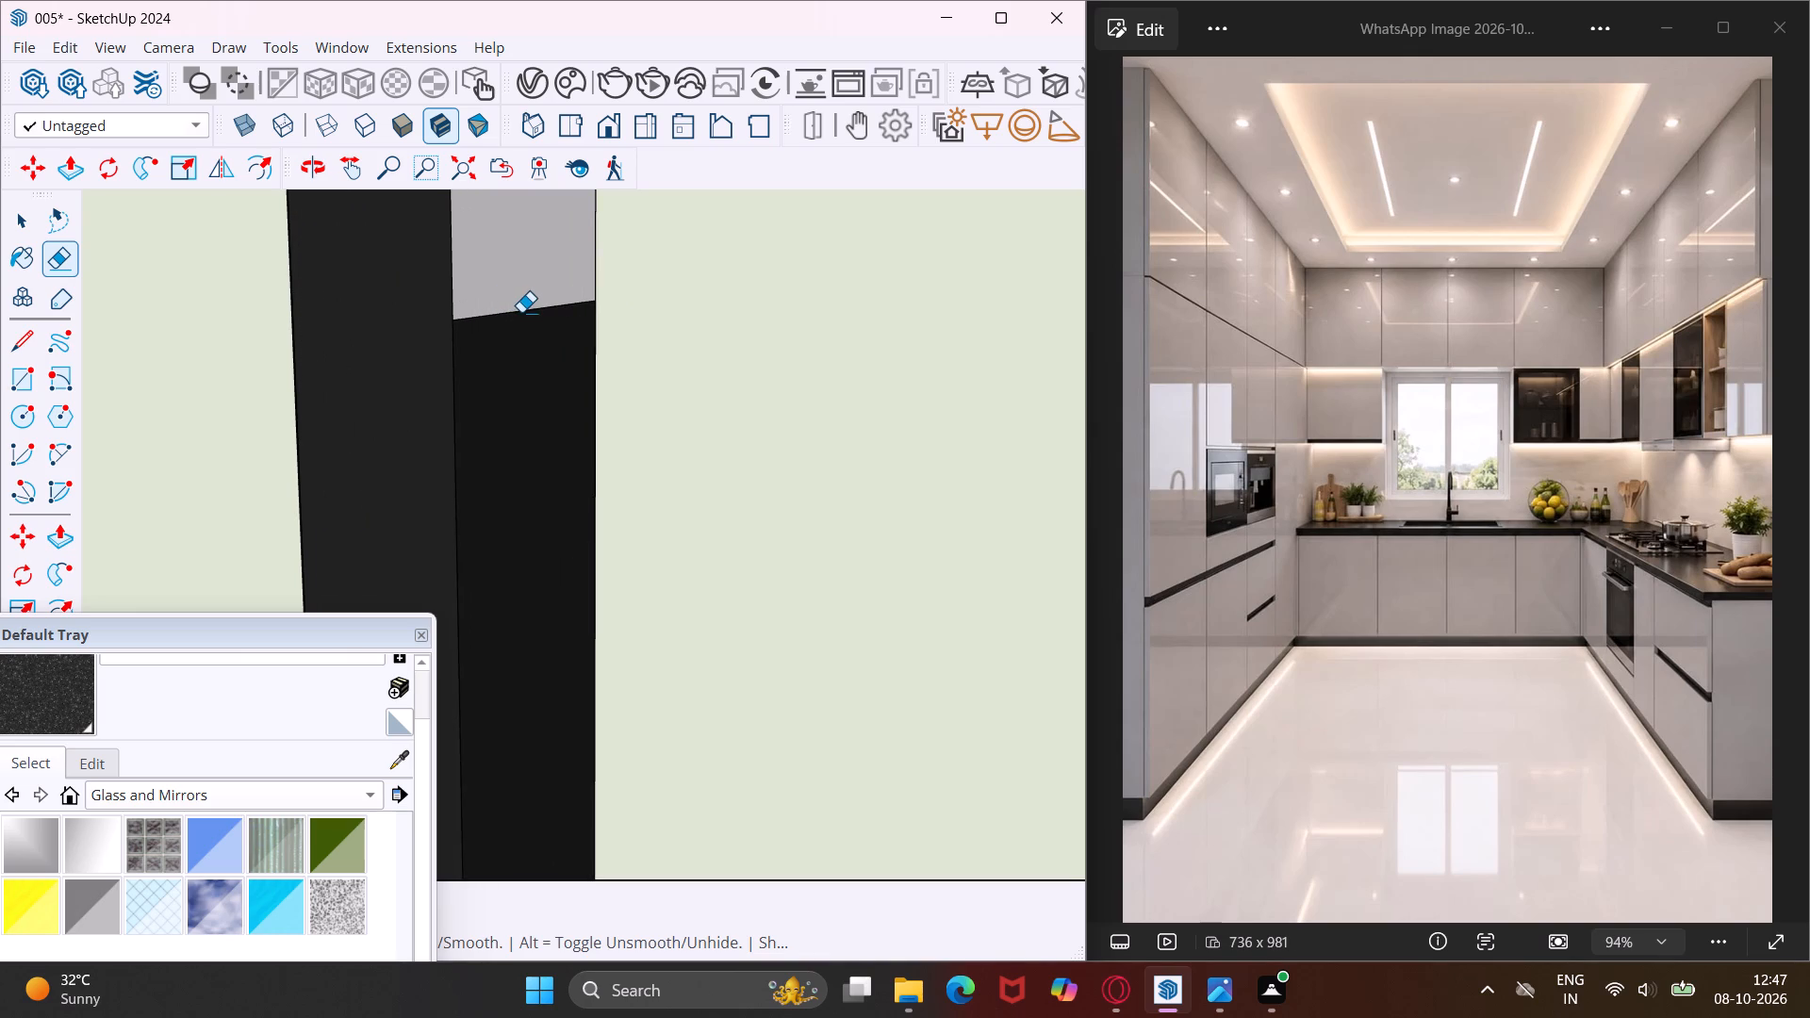
left_click(536, 308)
scroll(476, 301, "down", 3)
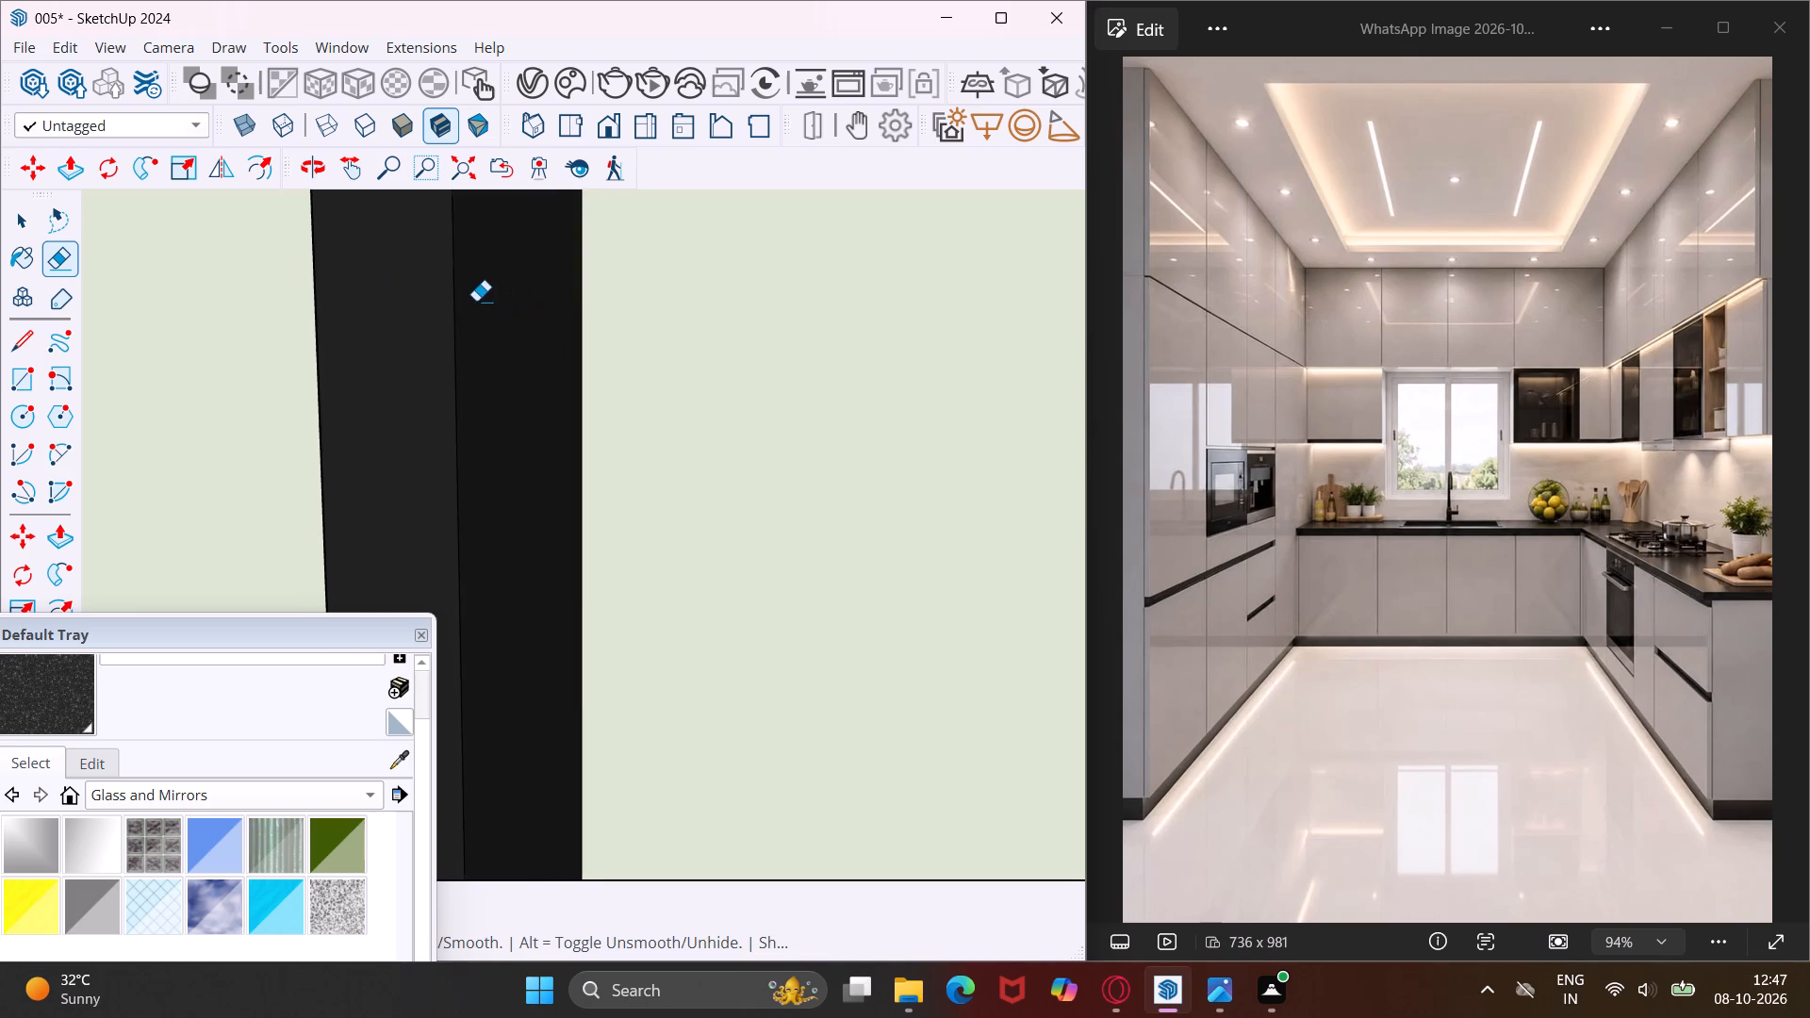
scroll(476, 301, "down", 8)
Erase the short edges splitting the back and side faces near the top of the door gap below the sink tap.
middle_click_drag(662, 369, 385, 383)
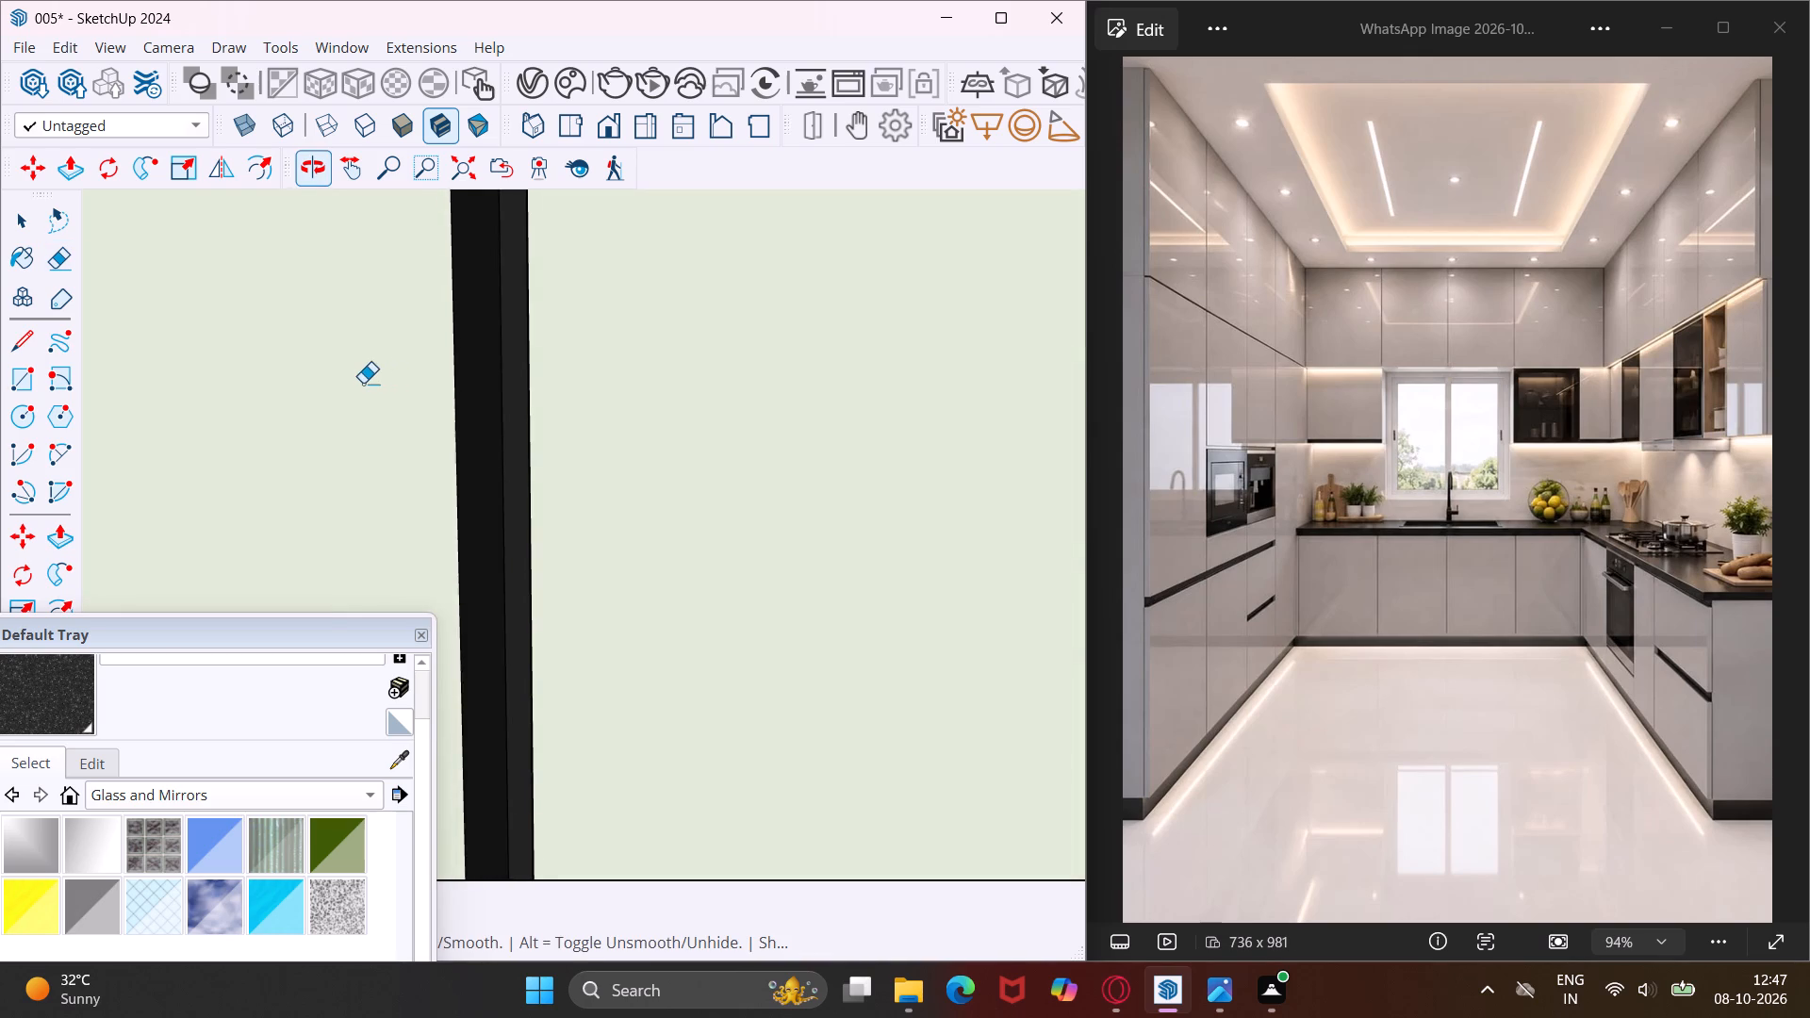
scroll(363, 383, "down", 20)
scroll(363, 383, "down", 7)
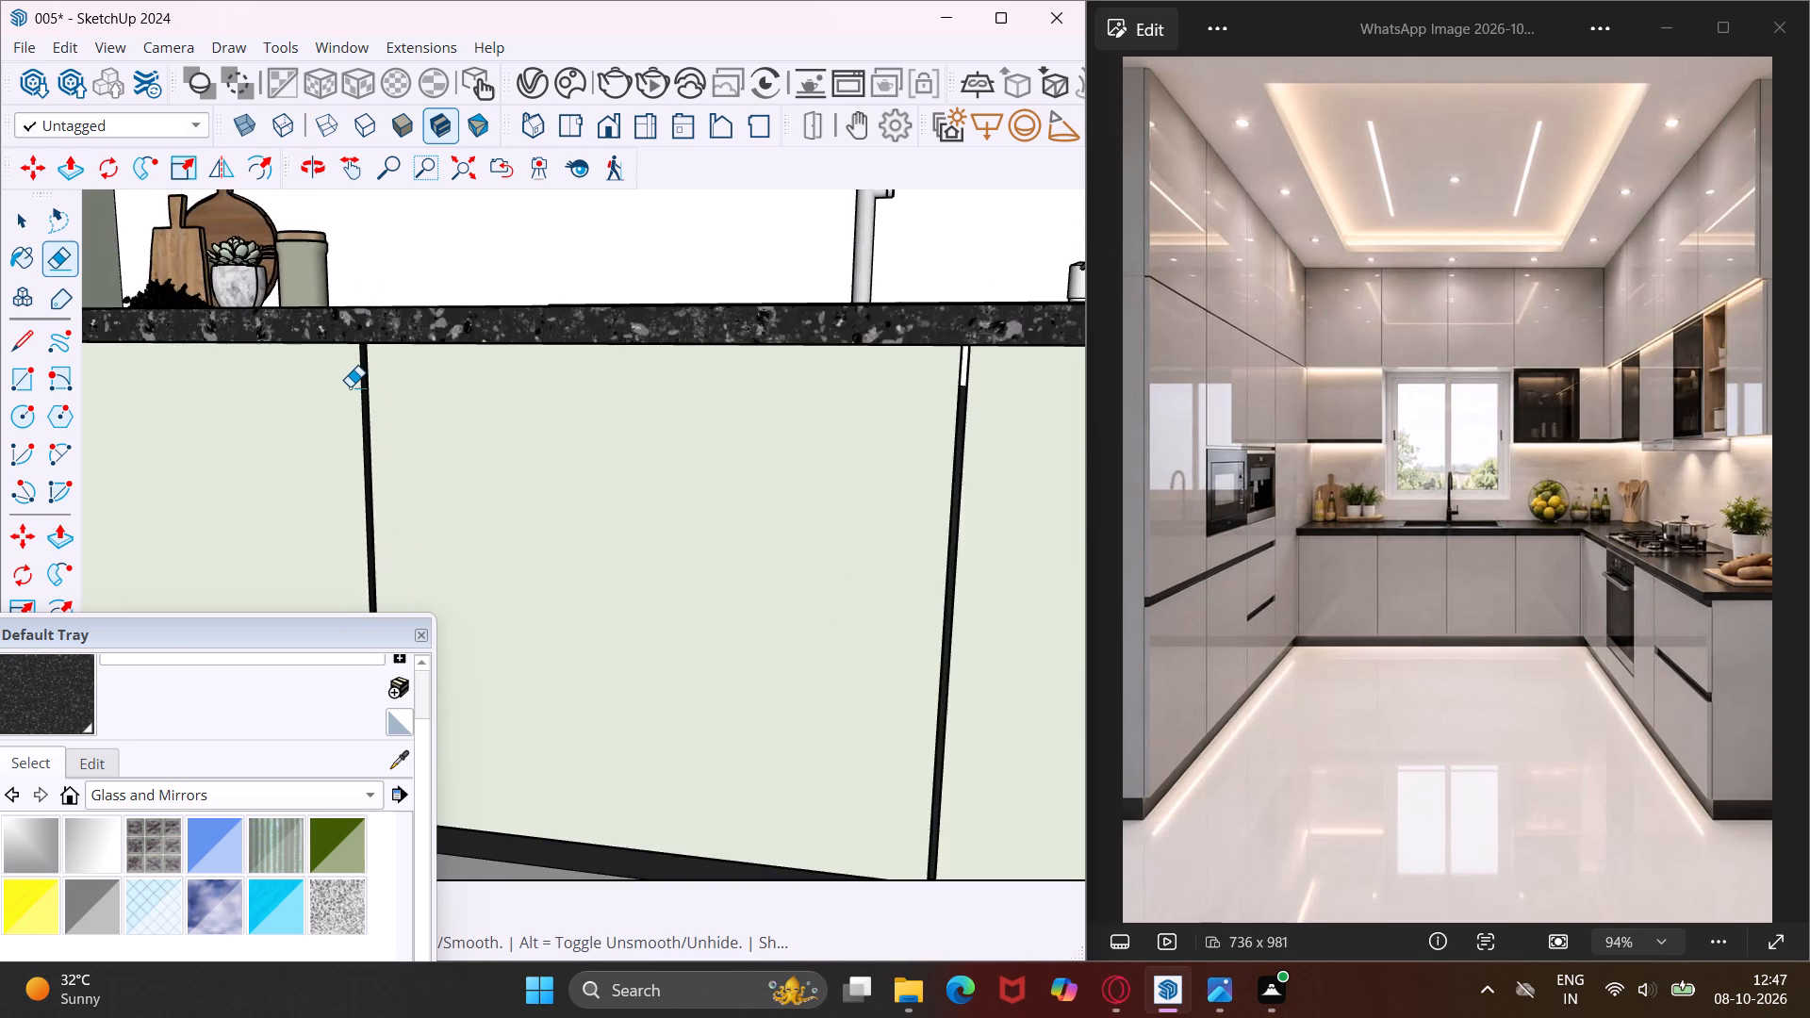
scroll(350, 386, "down", 2)
scroll(811, 392, "up", 16)
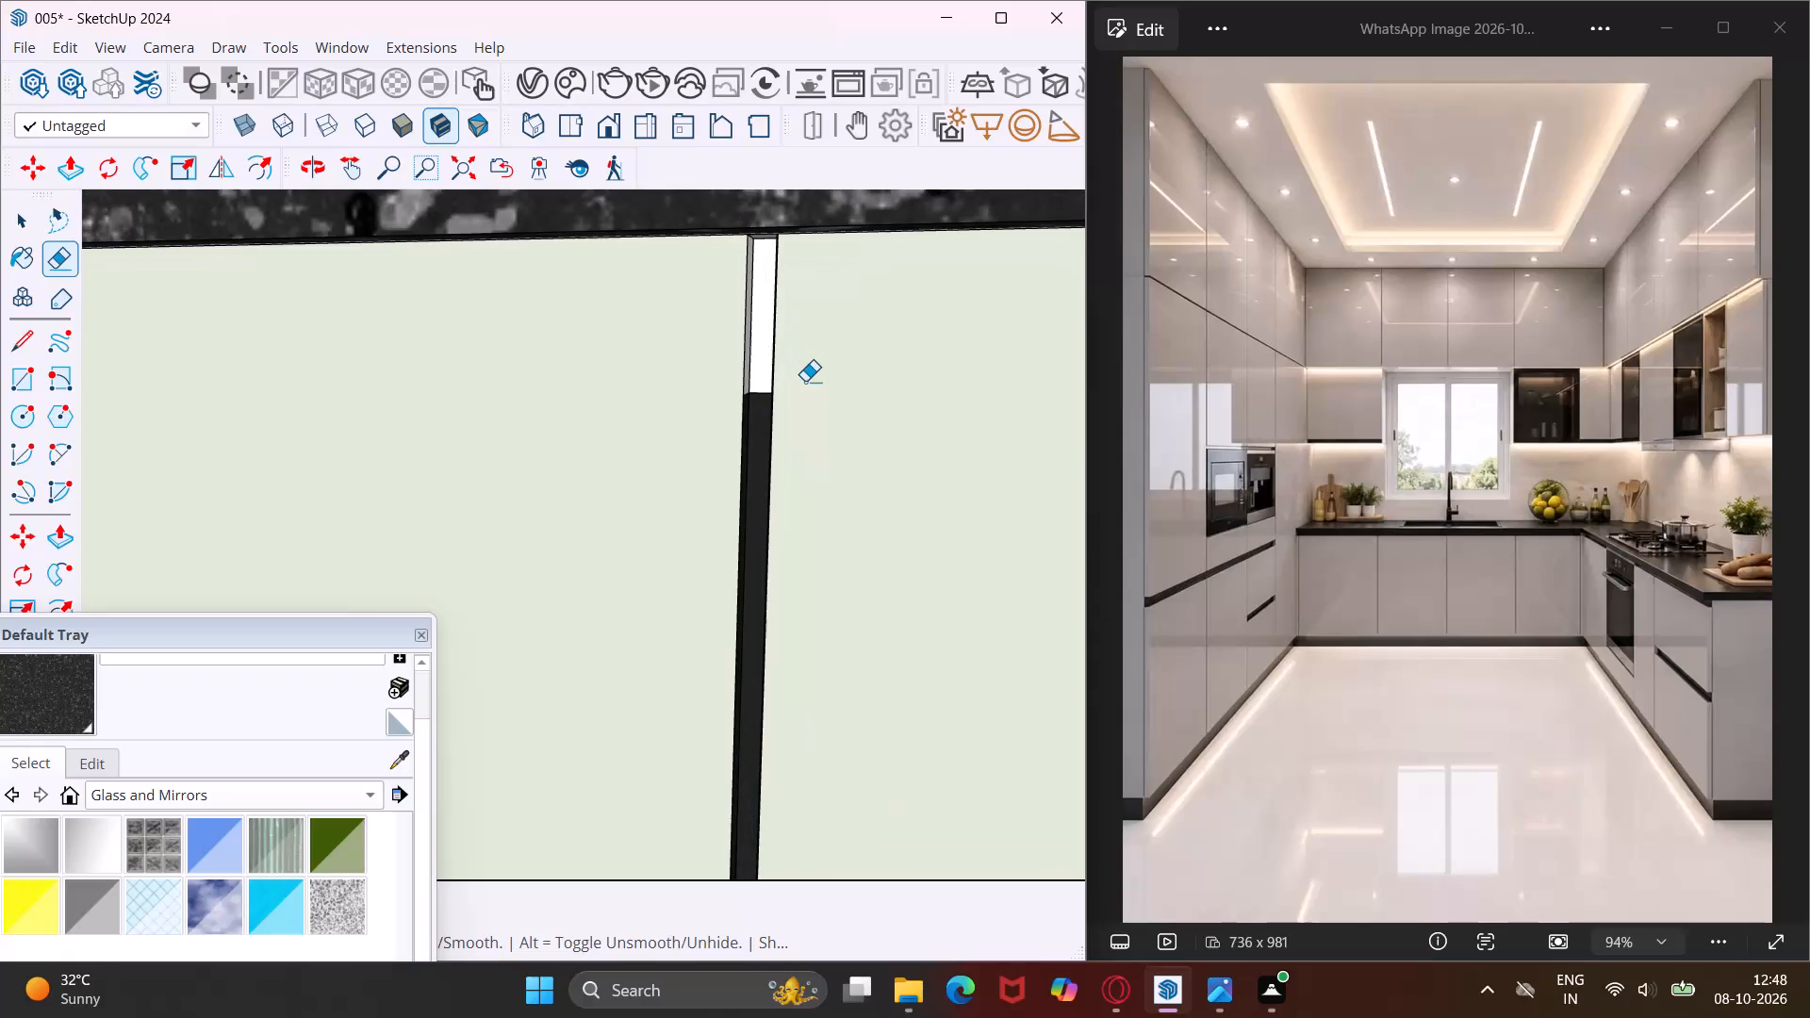
scroll(762, 381, "up", 14)
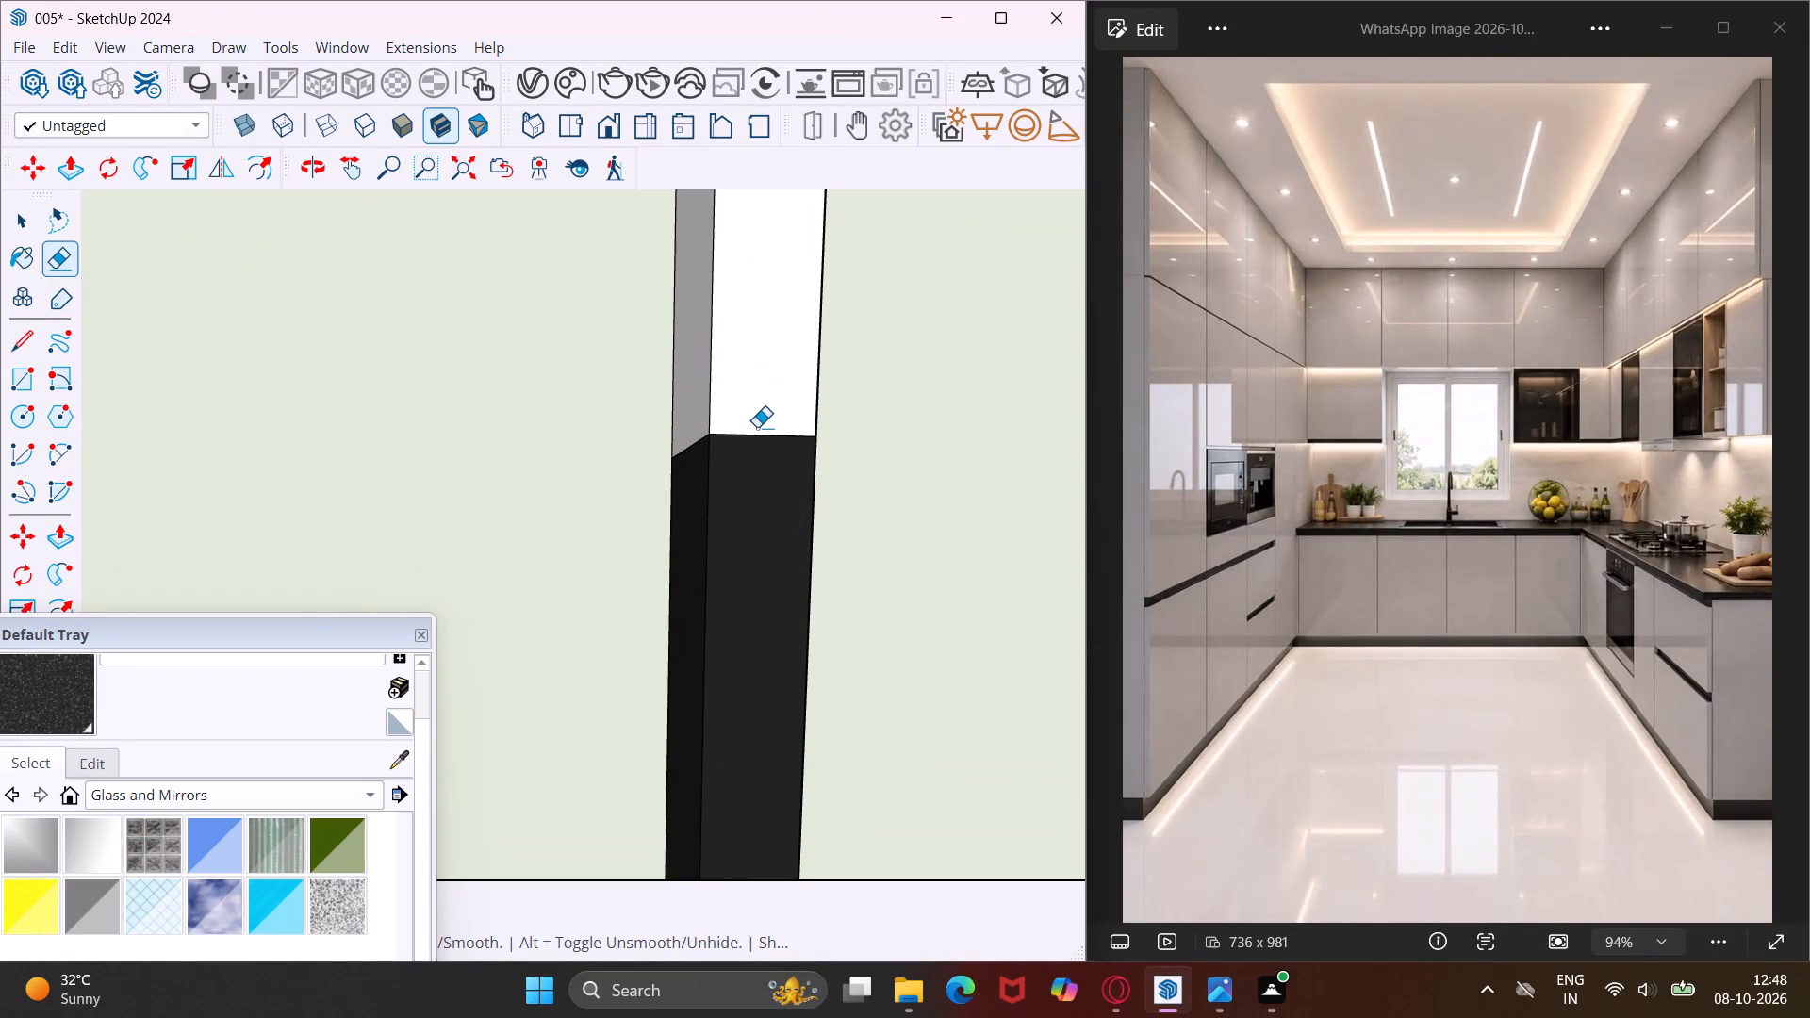
left_click(758, 435)
left_click(685, 442)
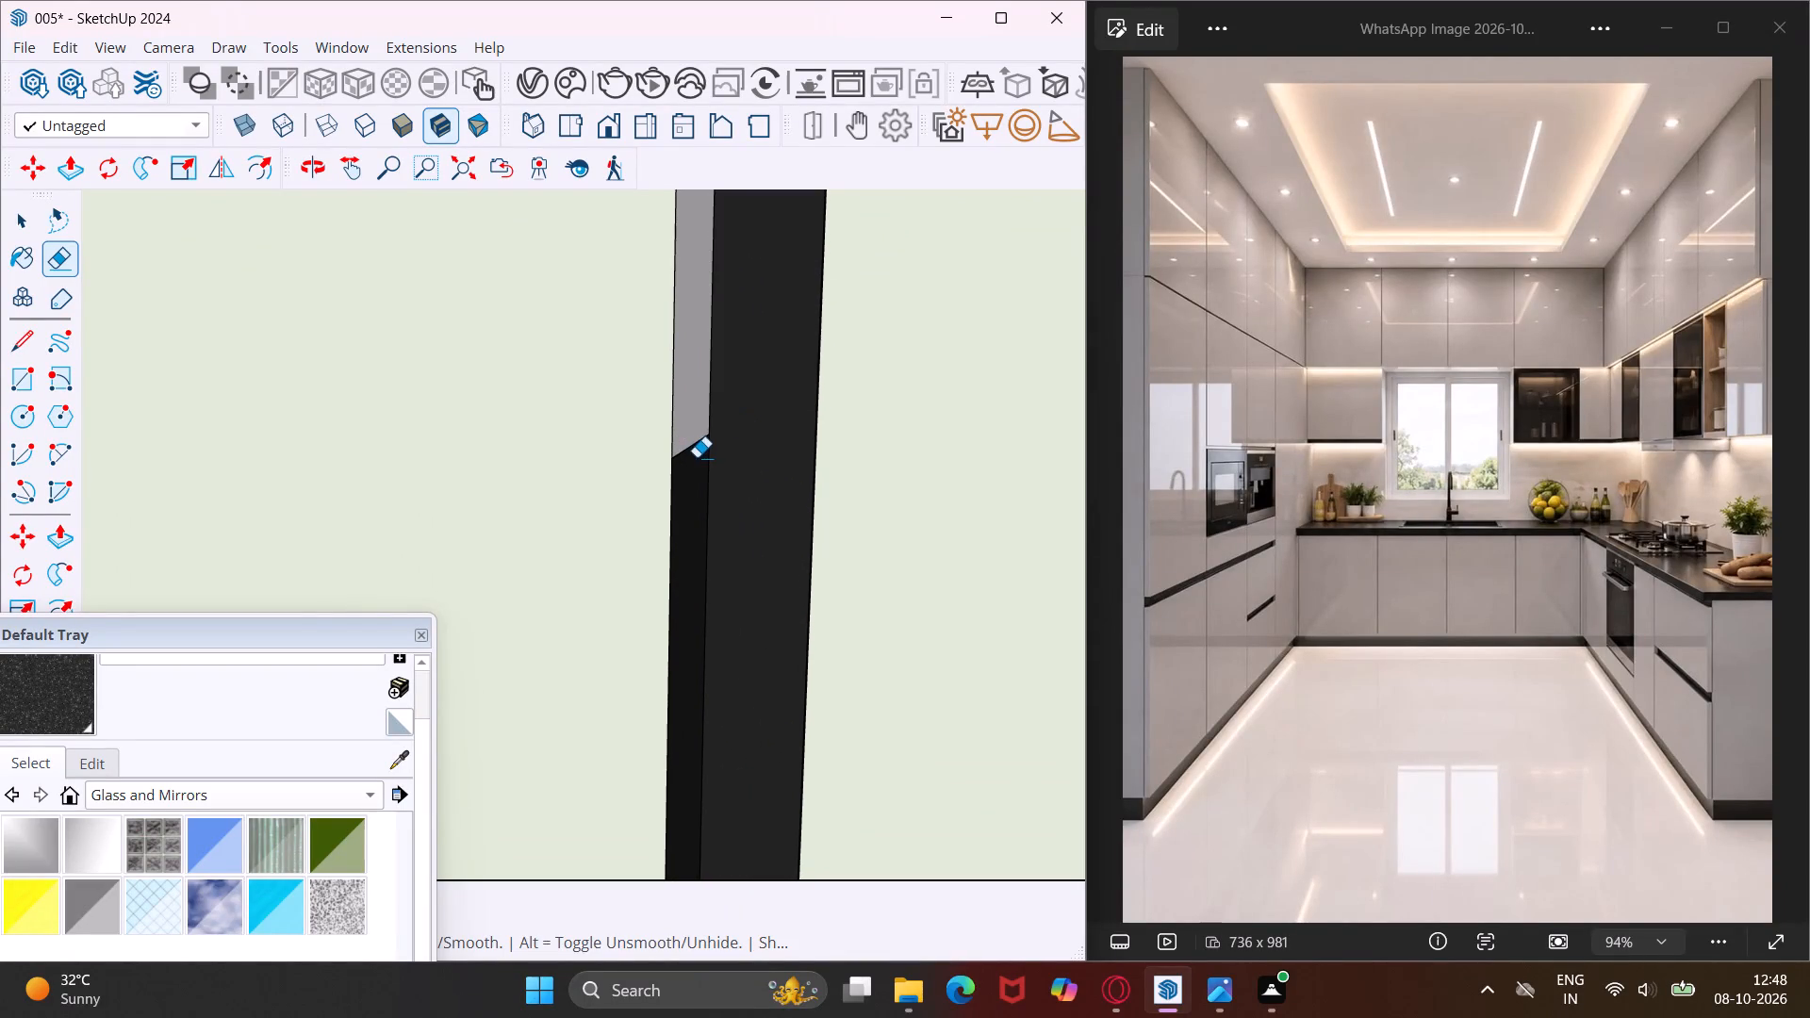
left_click(692, 450)
middle_click_drag(692, 449, 957, 445)
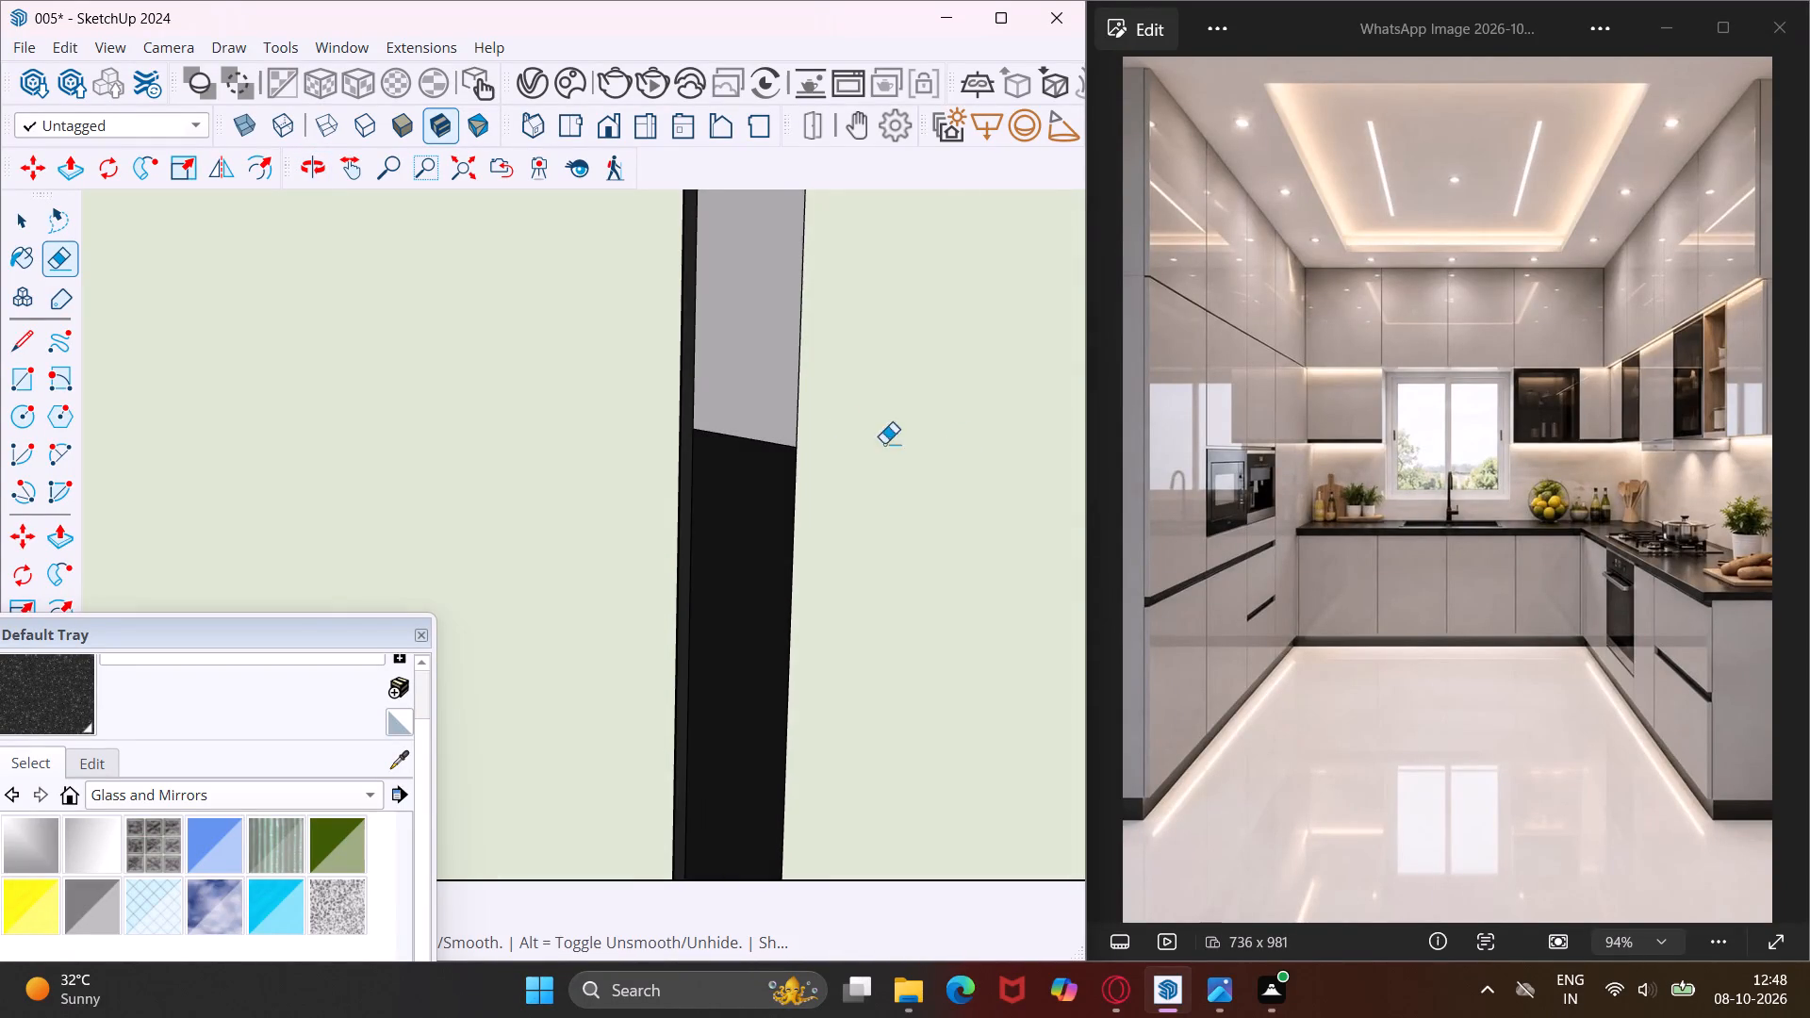
scroll(746, 439, "up", 3)
left_click(746, 439)
middle_click_drag(774, 431, 686, 432)
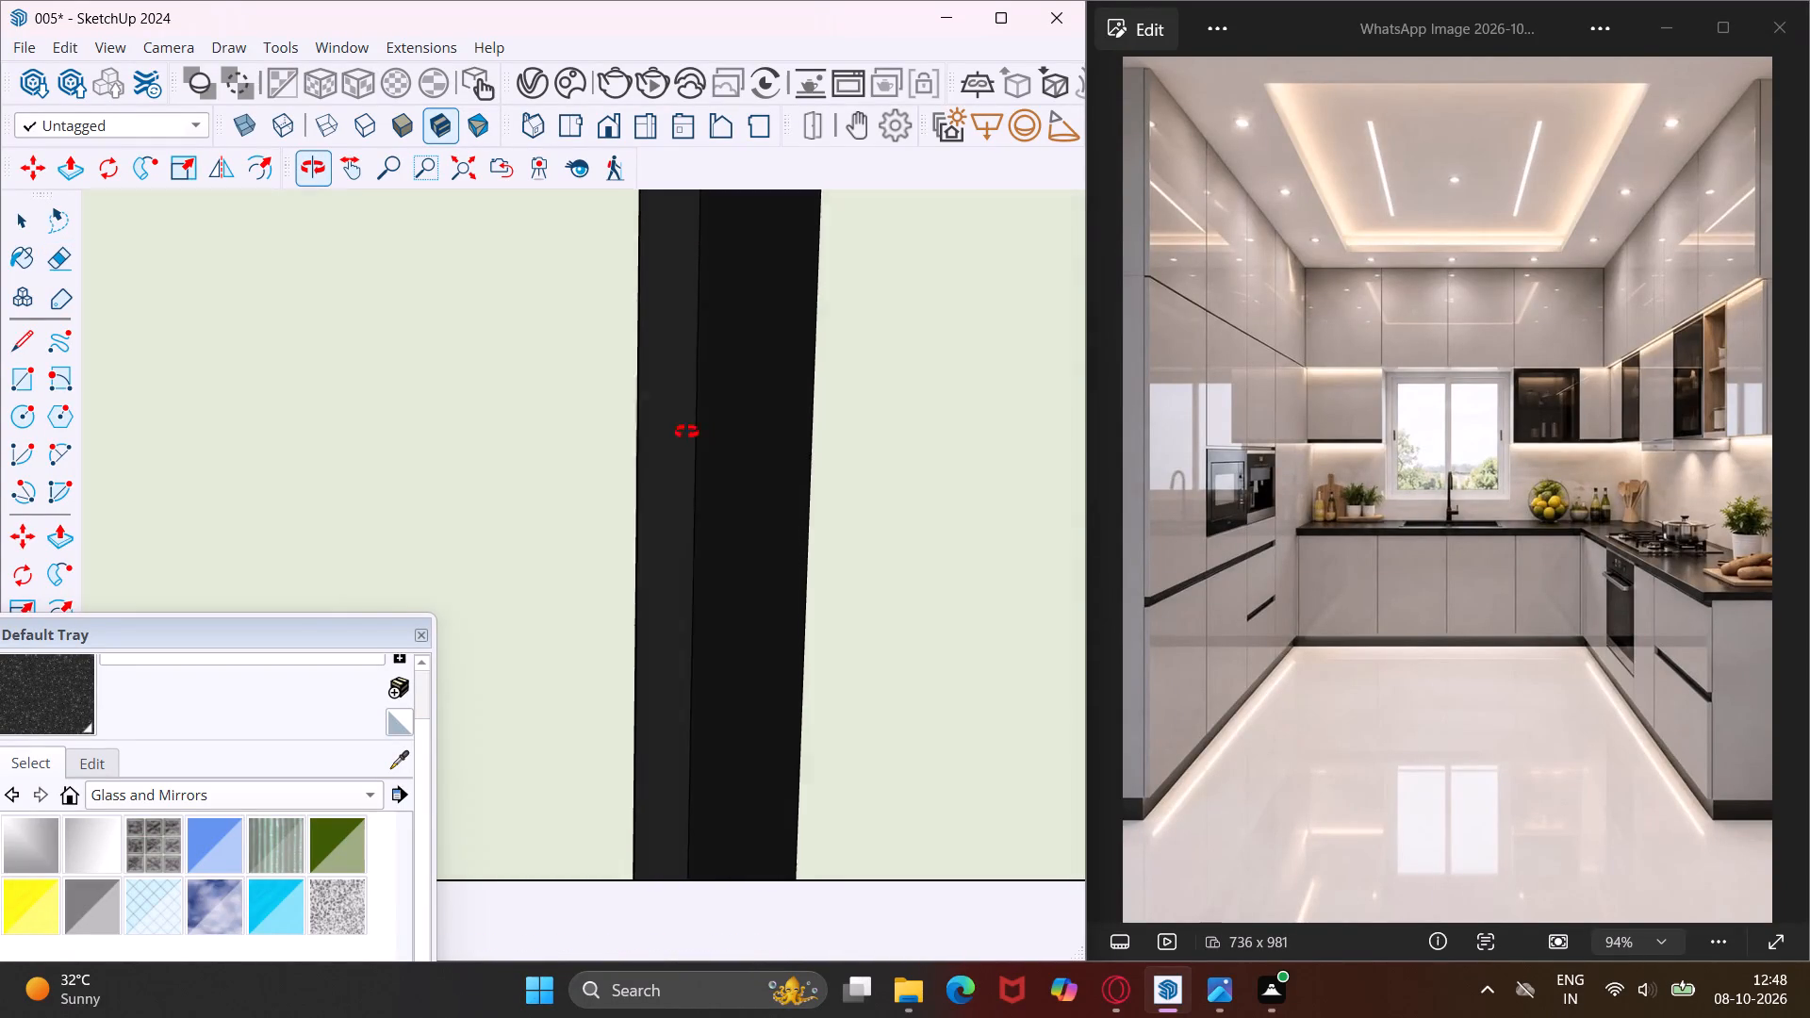
middle_click_drag(686, 432, 535, 446)
scroll(520, 444, "down", 20)
scroll(520, 444, "down", 3)
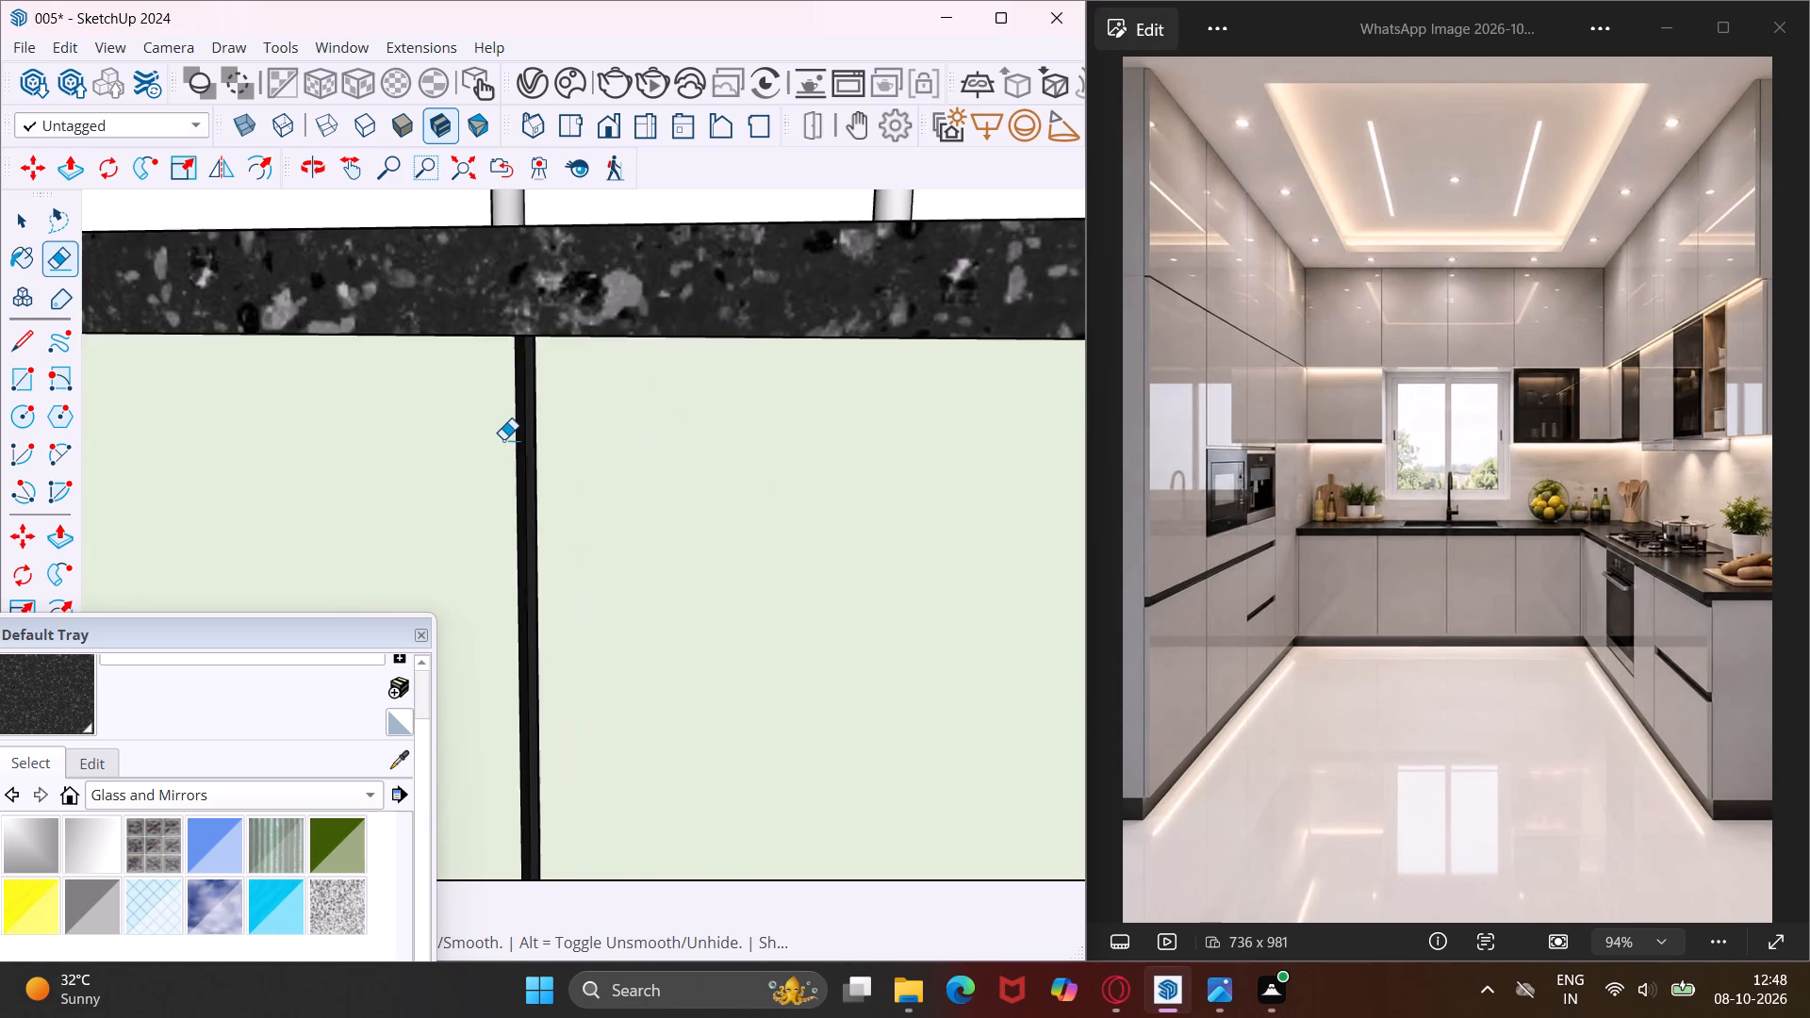
scroll(503, 439, "down", 17)
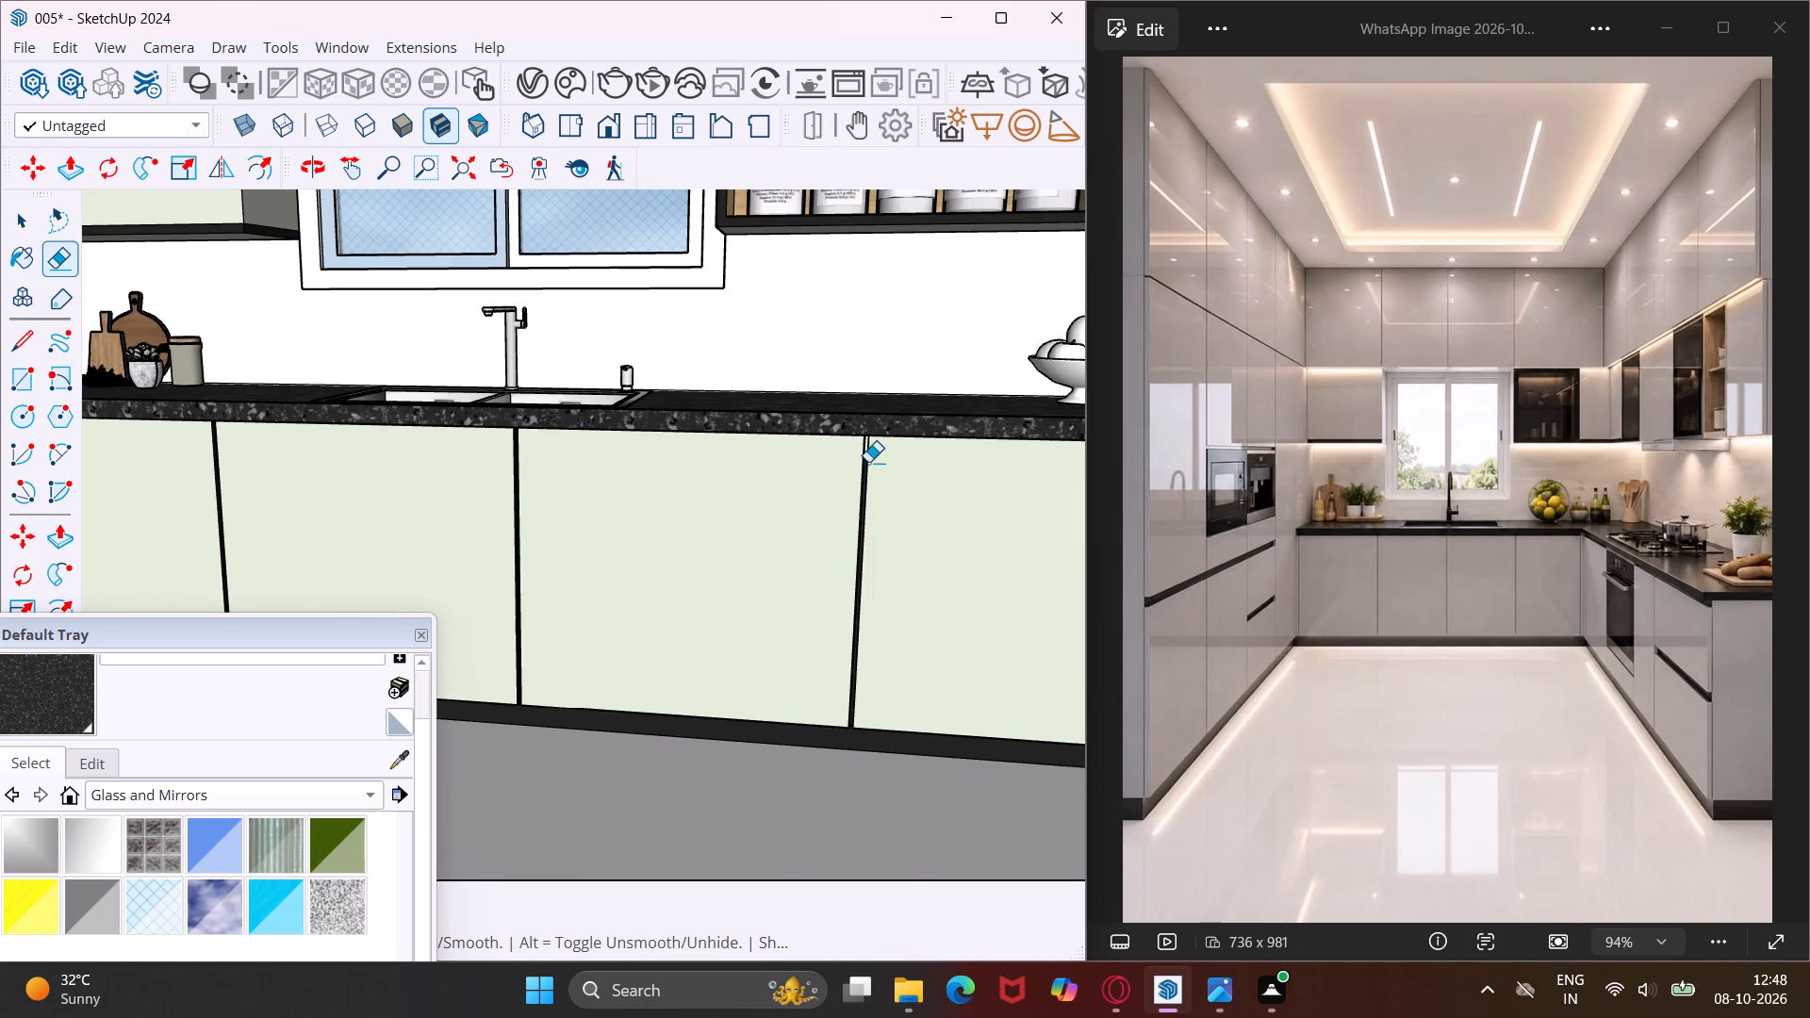
Erase the short edges splitting the back and side faces near the top of the door gap between the sink tap and the fruit bowl.
scroll(866, 456, "up", 20)
scroll(866, 456, "up", 14)
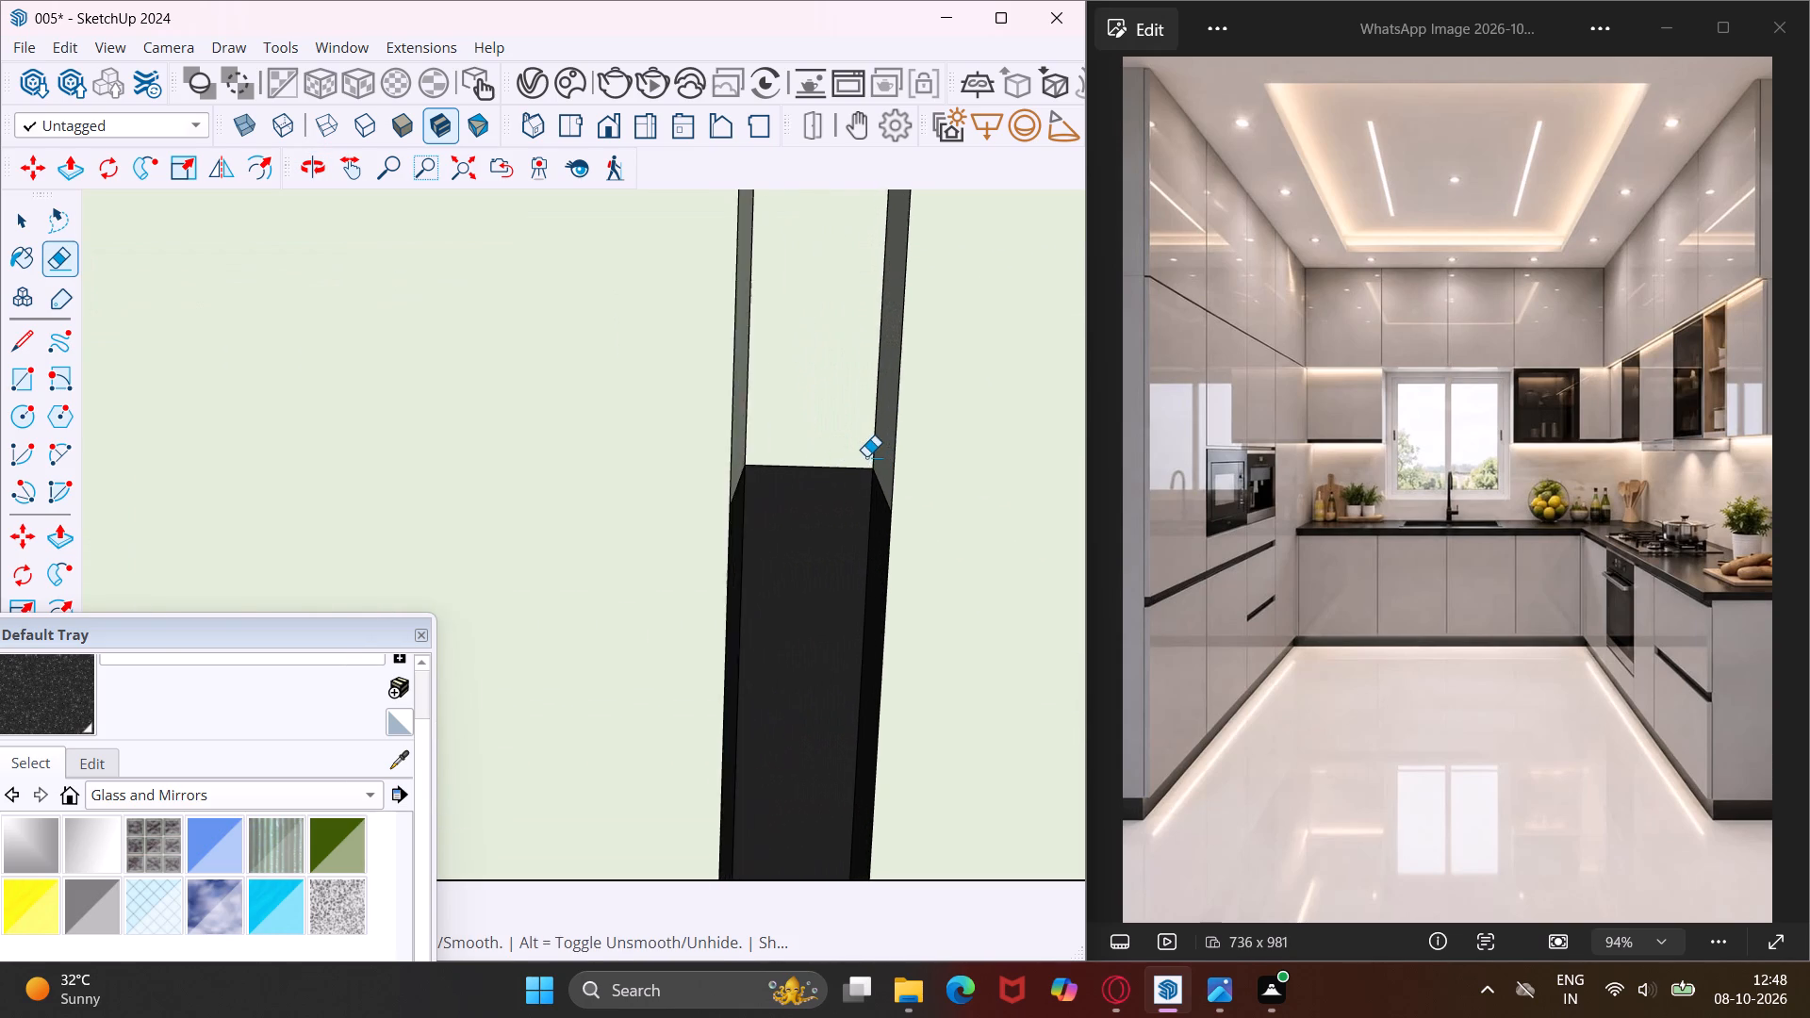
scroll(866, 456, "up", 5)
left_click(885, 501)
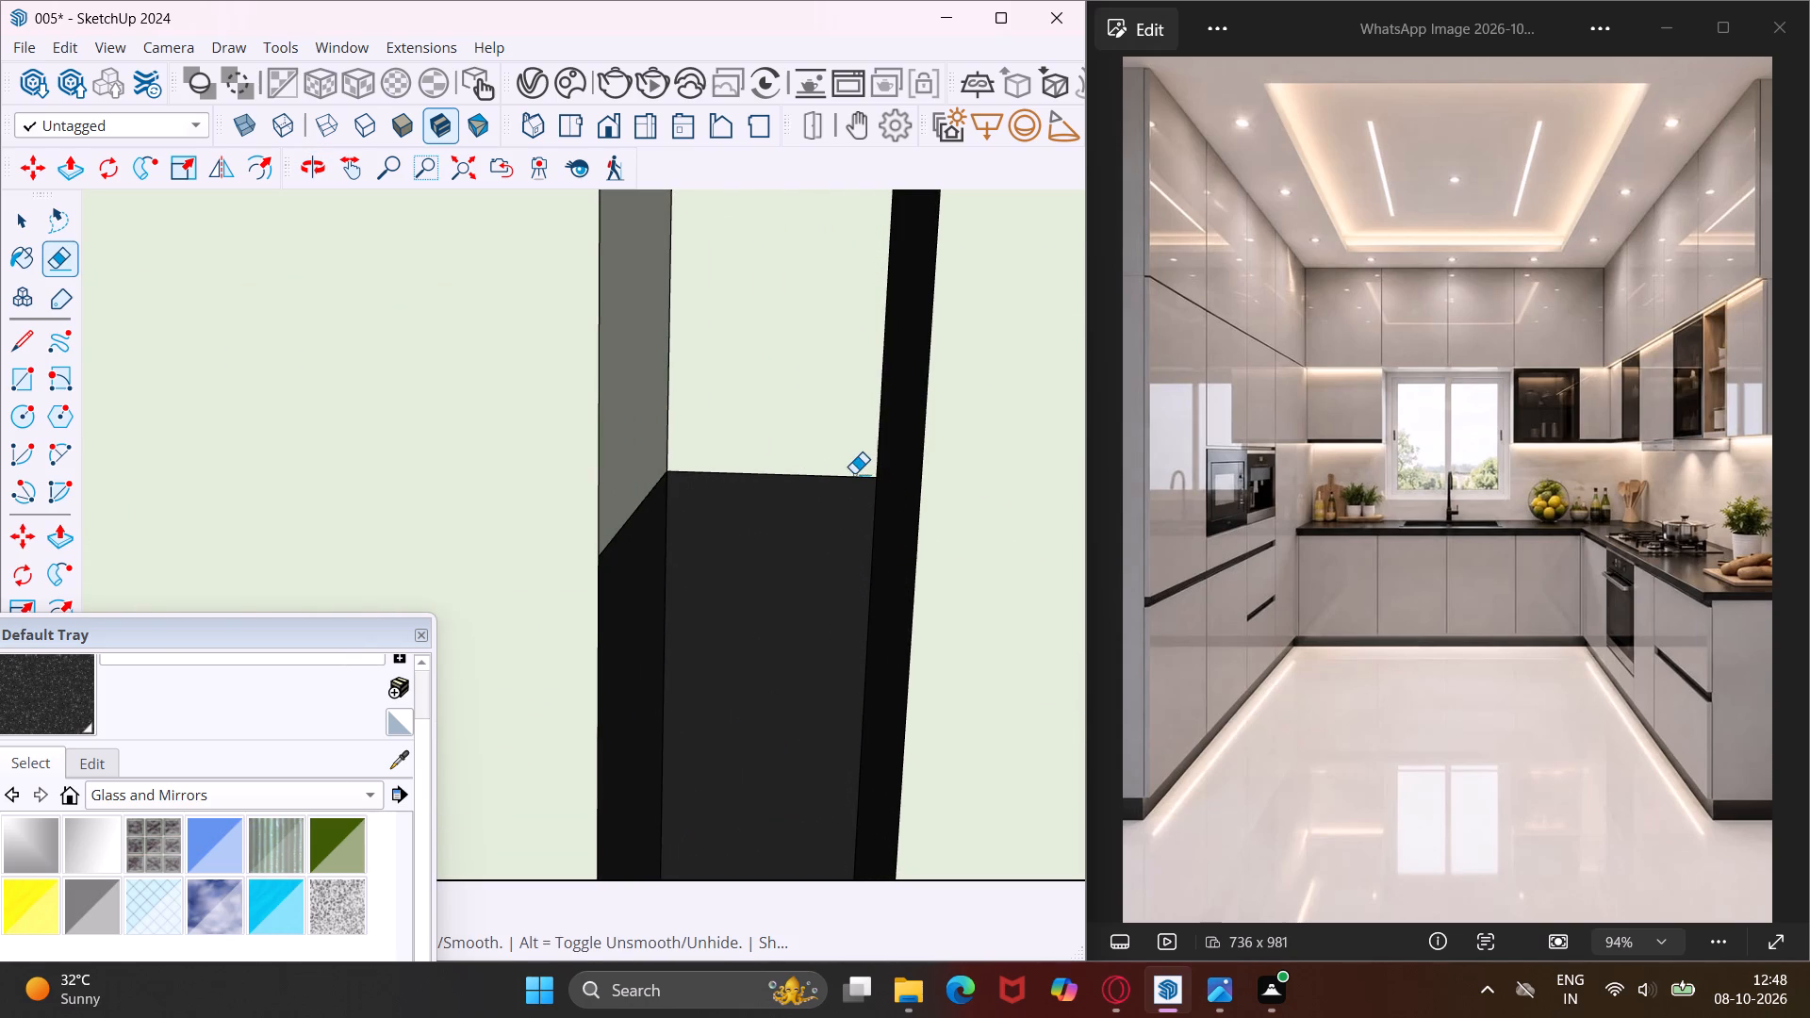
left_click(854, 473)
left_click(782, 474)
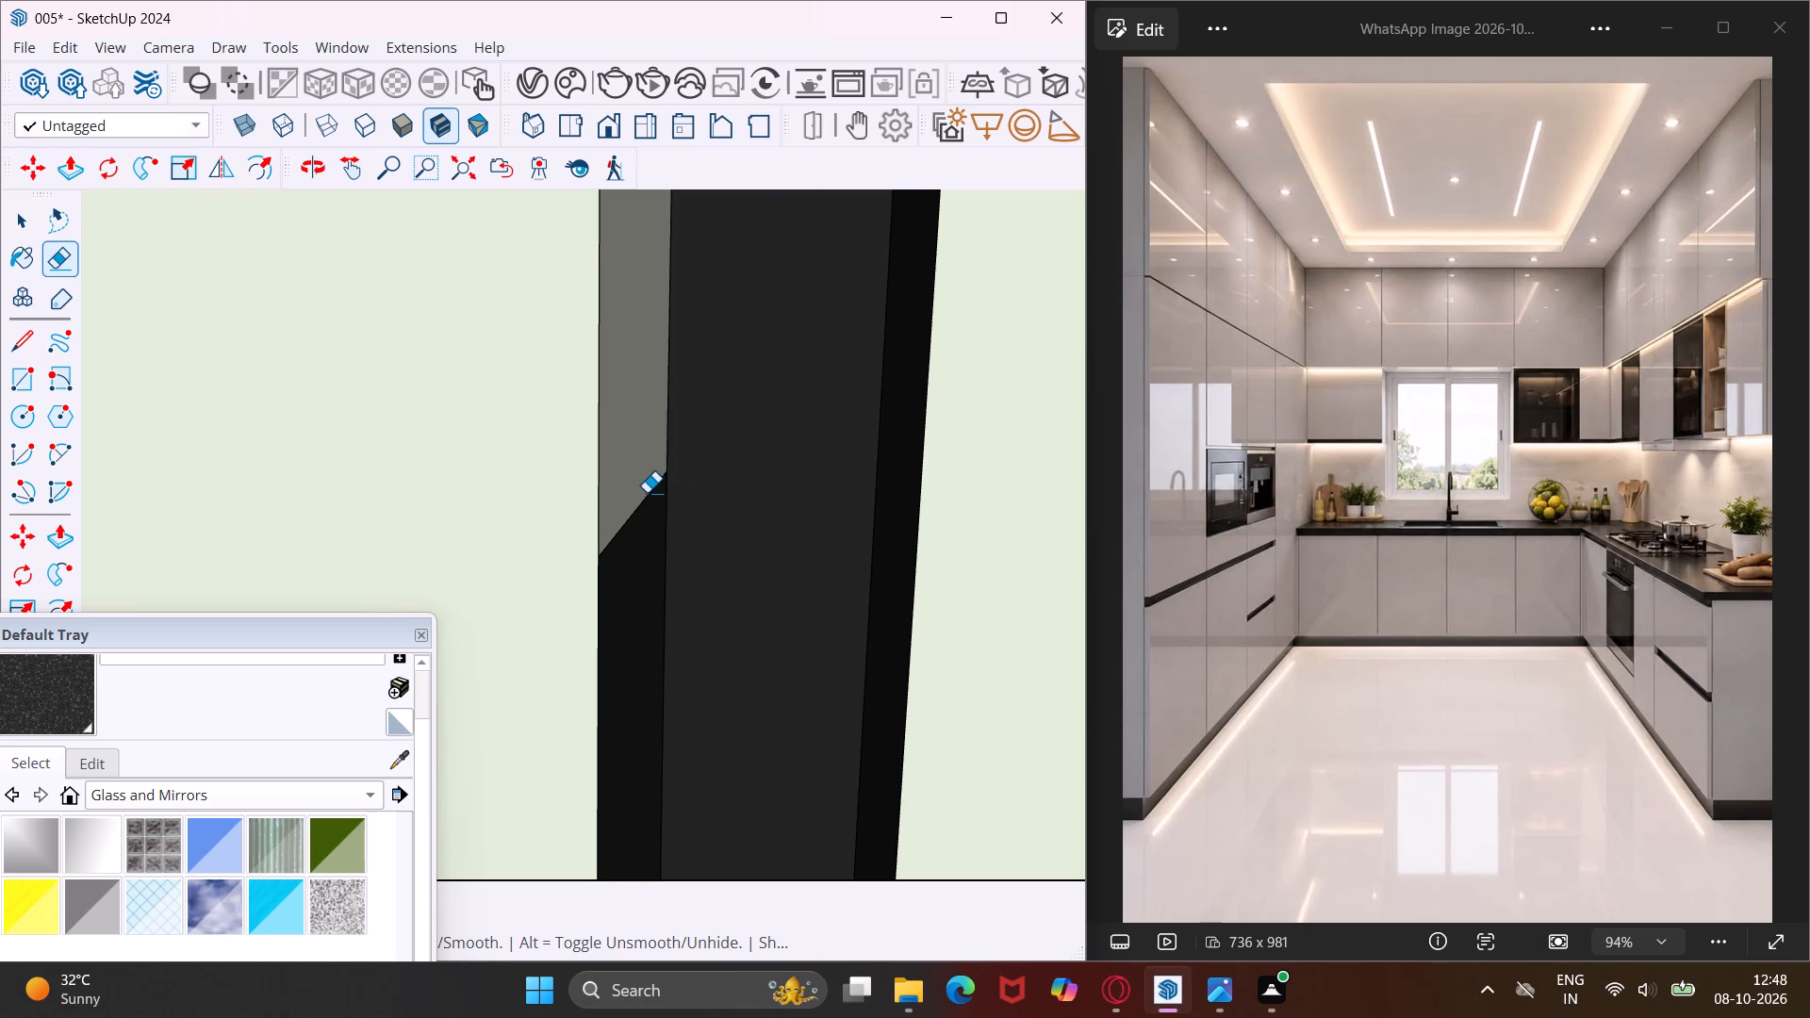
left_click(645, 494)
scroll(645, 494, "down", 5)
middle_click_drag(688, 523, 831, 463)
scroll(831, 463, "down", 16)
scroll(633, 476, "down", 7)
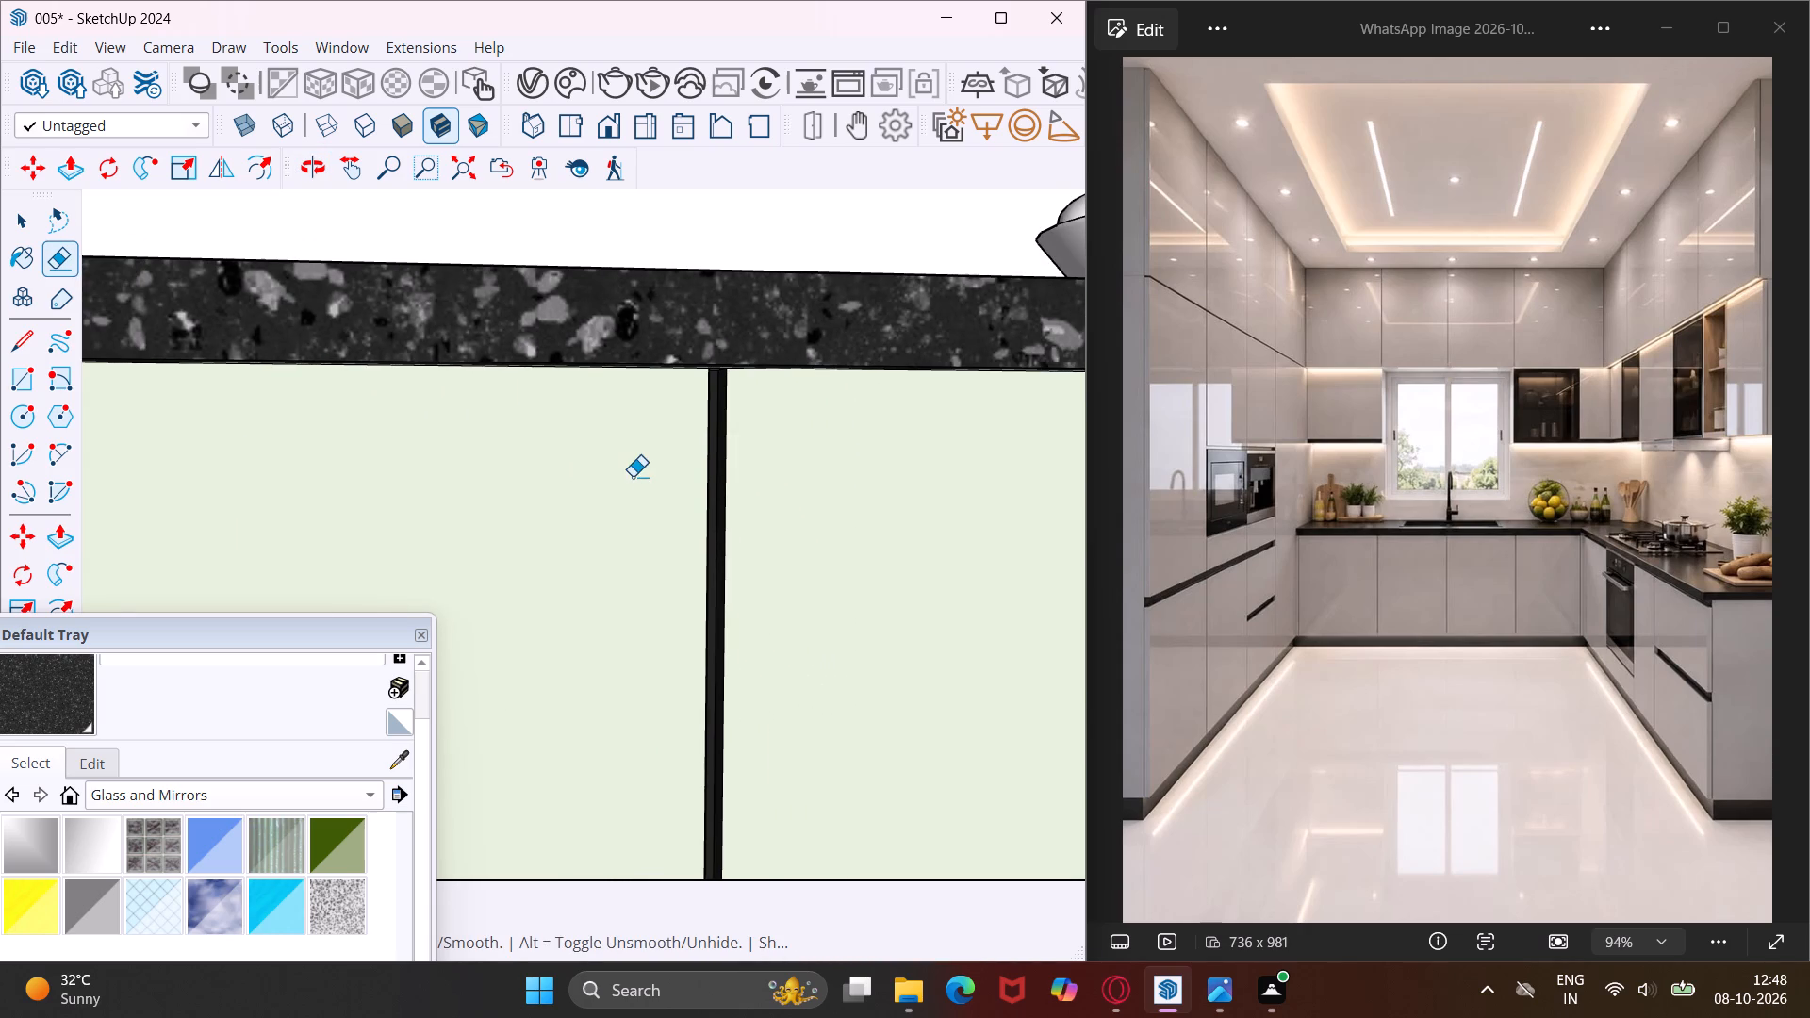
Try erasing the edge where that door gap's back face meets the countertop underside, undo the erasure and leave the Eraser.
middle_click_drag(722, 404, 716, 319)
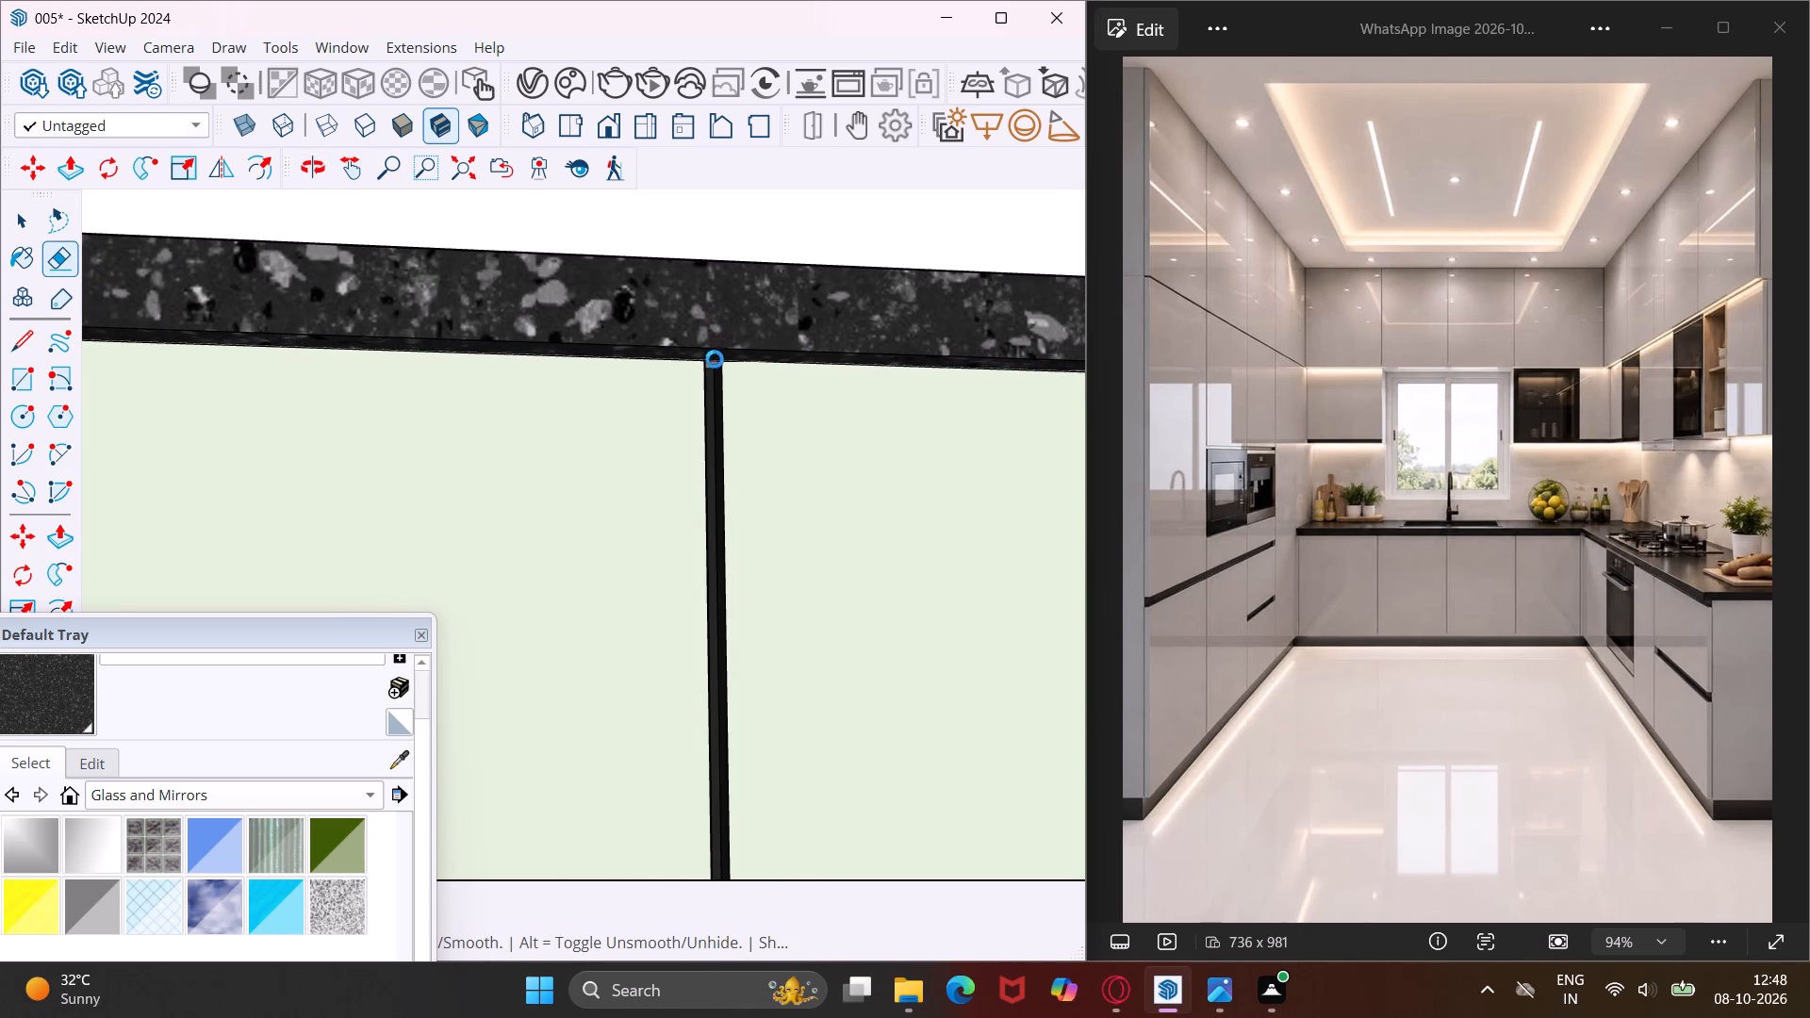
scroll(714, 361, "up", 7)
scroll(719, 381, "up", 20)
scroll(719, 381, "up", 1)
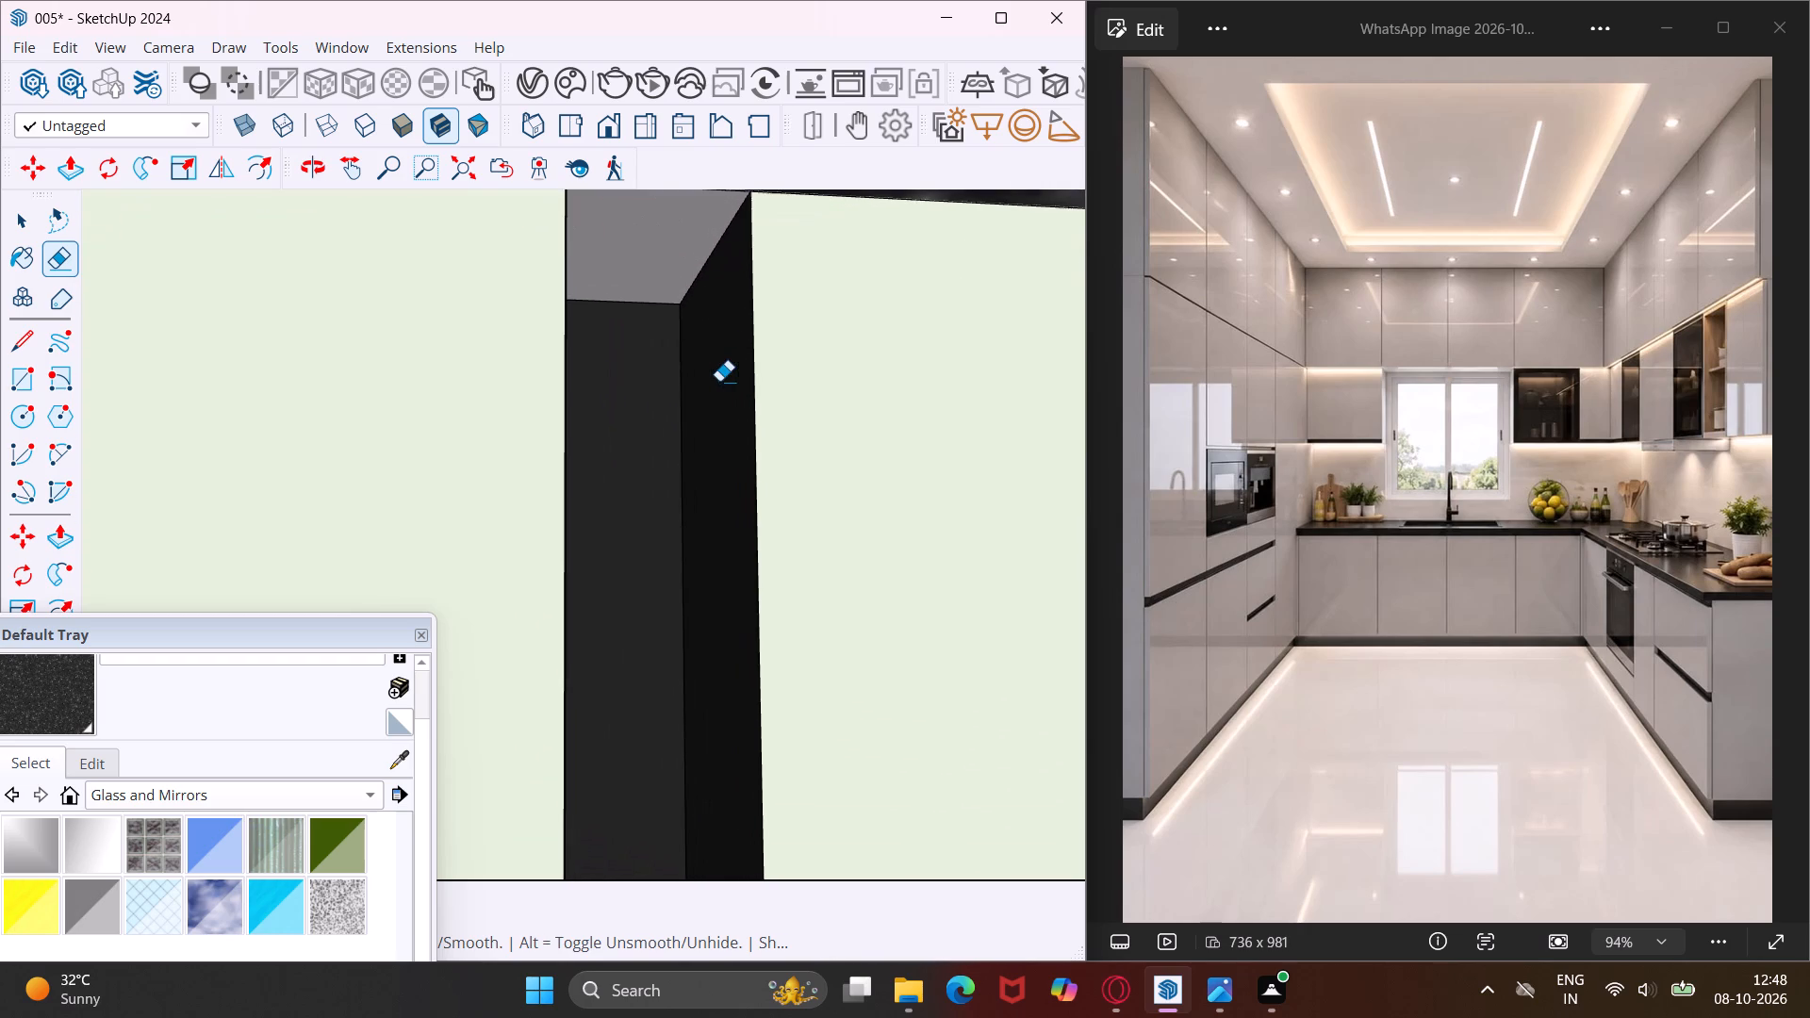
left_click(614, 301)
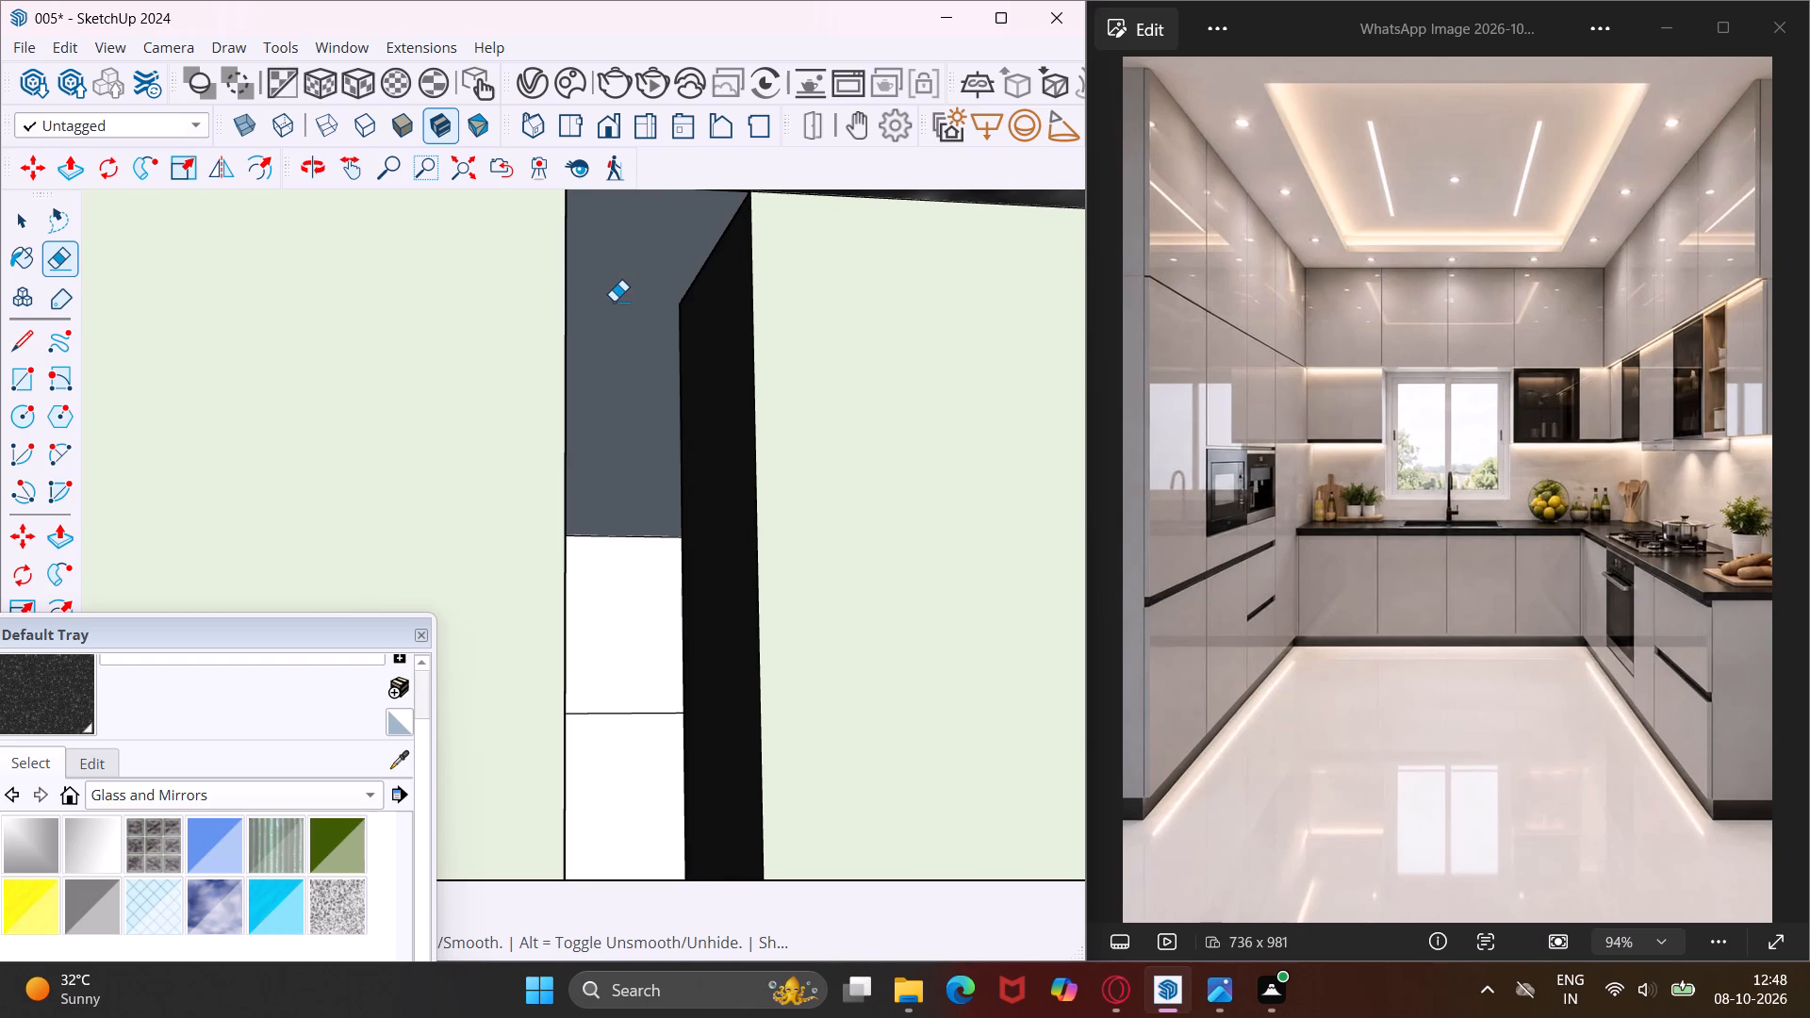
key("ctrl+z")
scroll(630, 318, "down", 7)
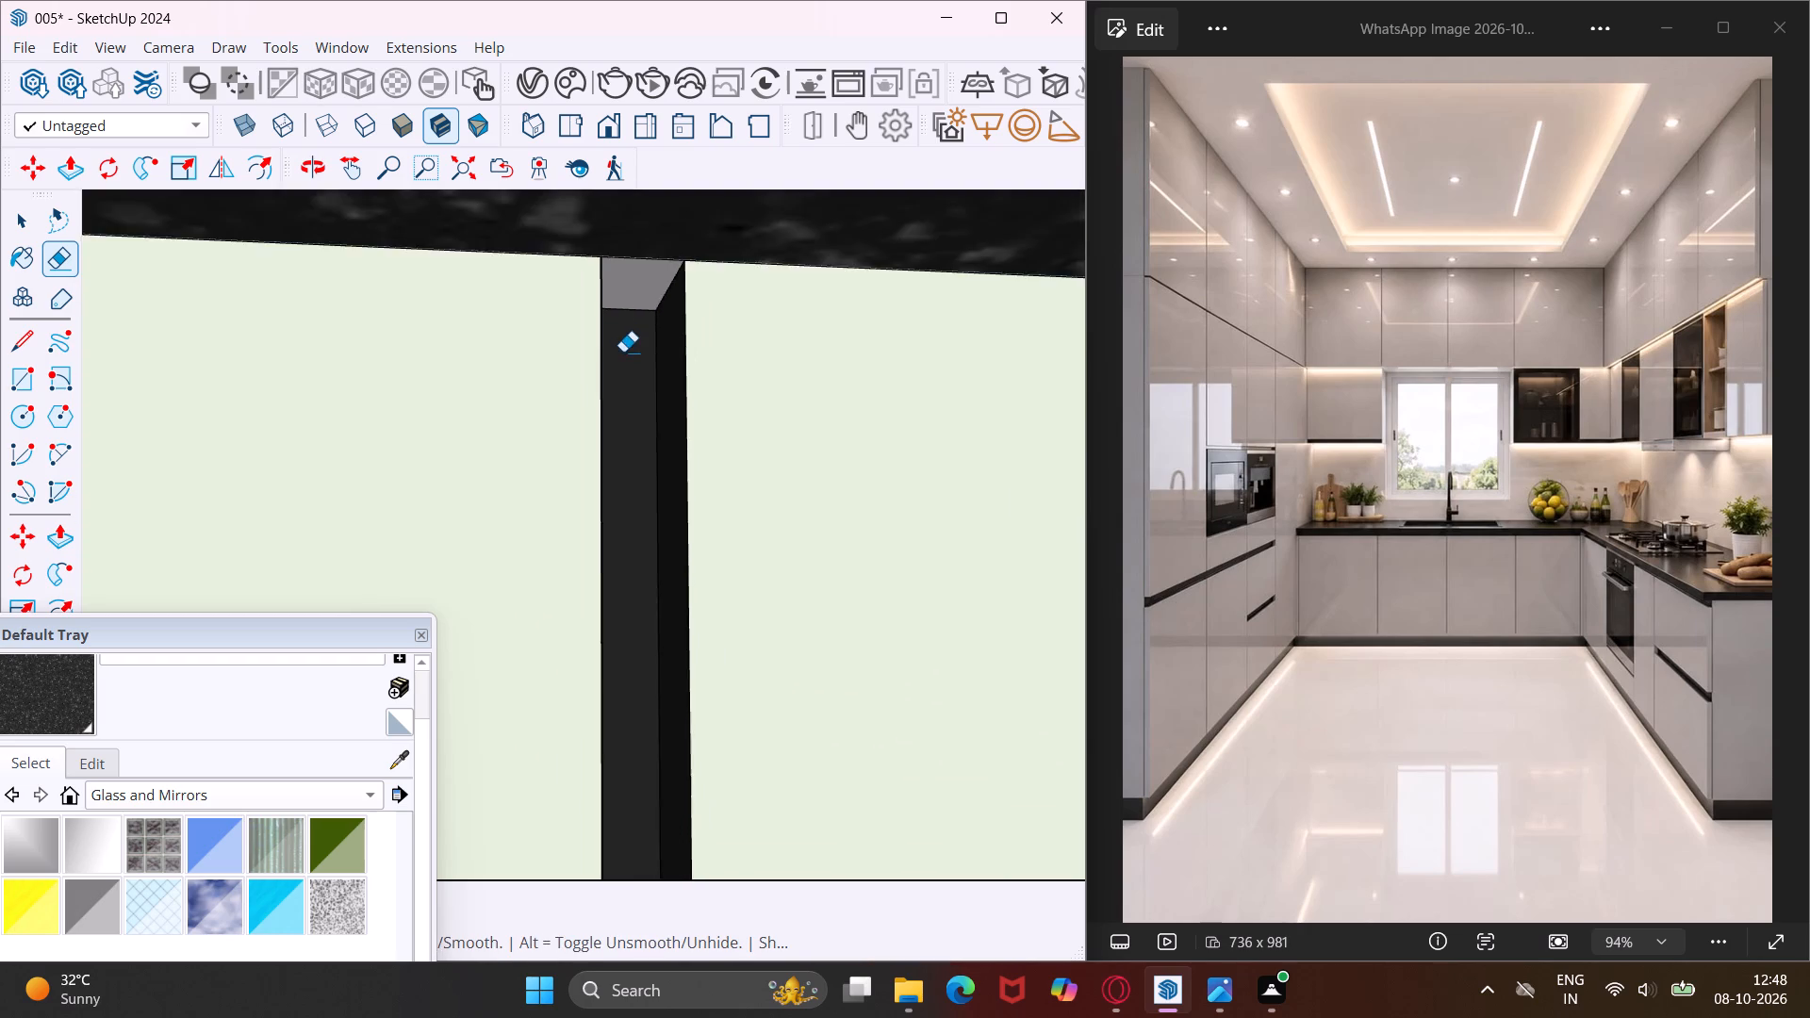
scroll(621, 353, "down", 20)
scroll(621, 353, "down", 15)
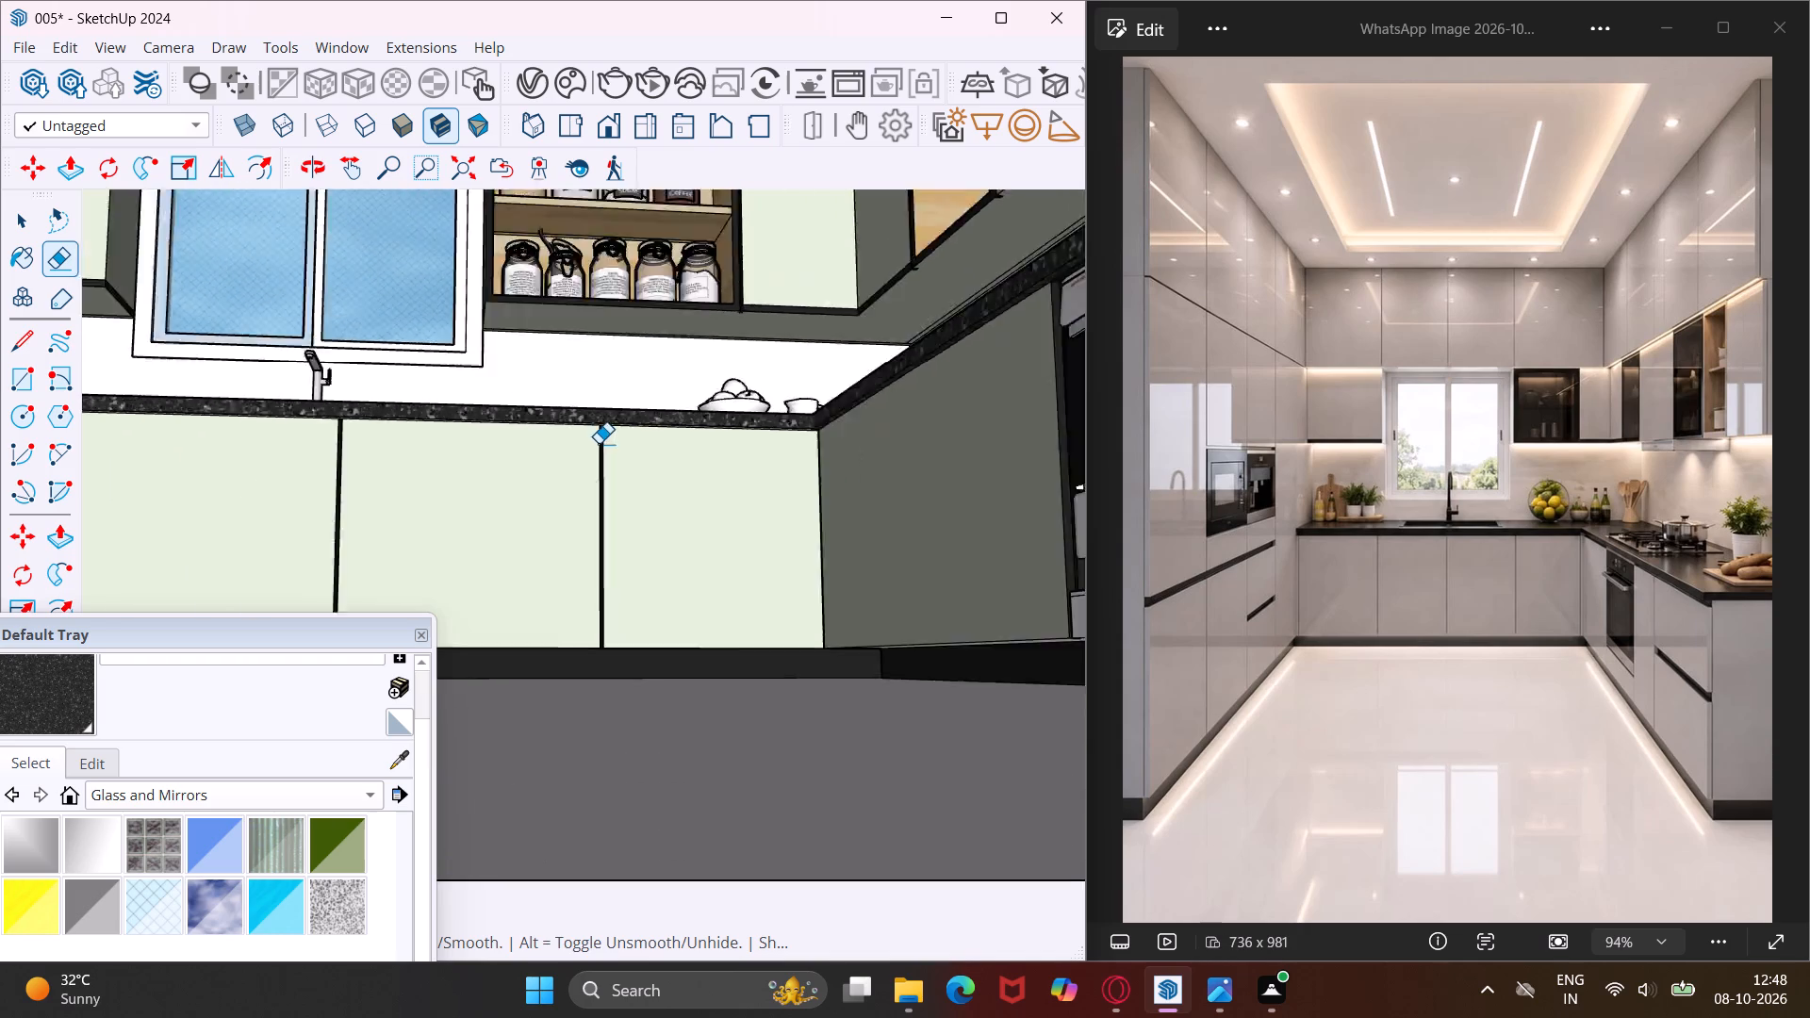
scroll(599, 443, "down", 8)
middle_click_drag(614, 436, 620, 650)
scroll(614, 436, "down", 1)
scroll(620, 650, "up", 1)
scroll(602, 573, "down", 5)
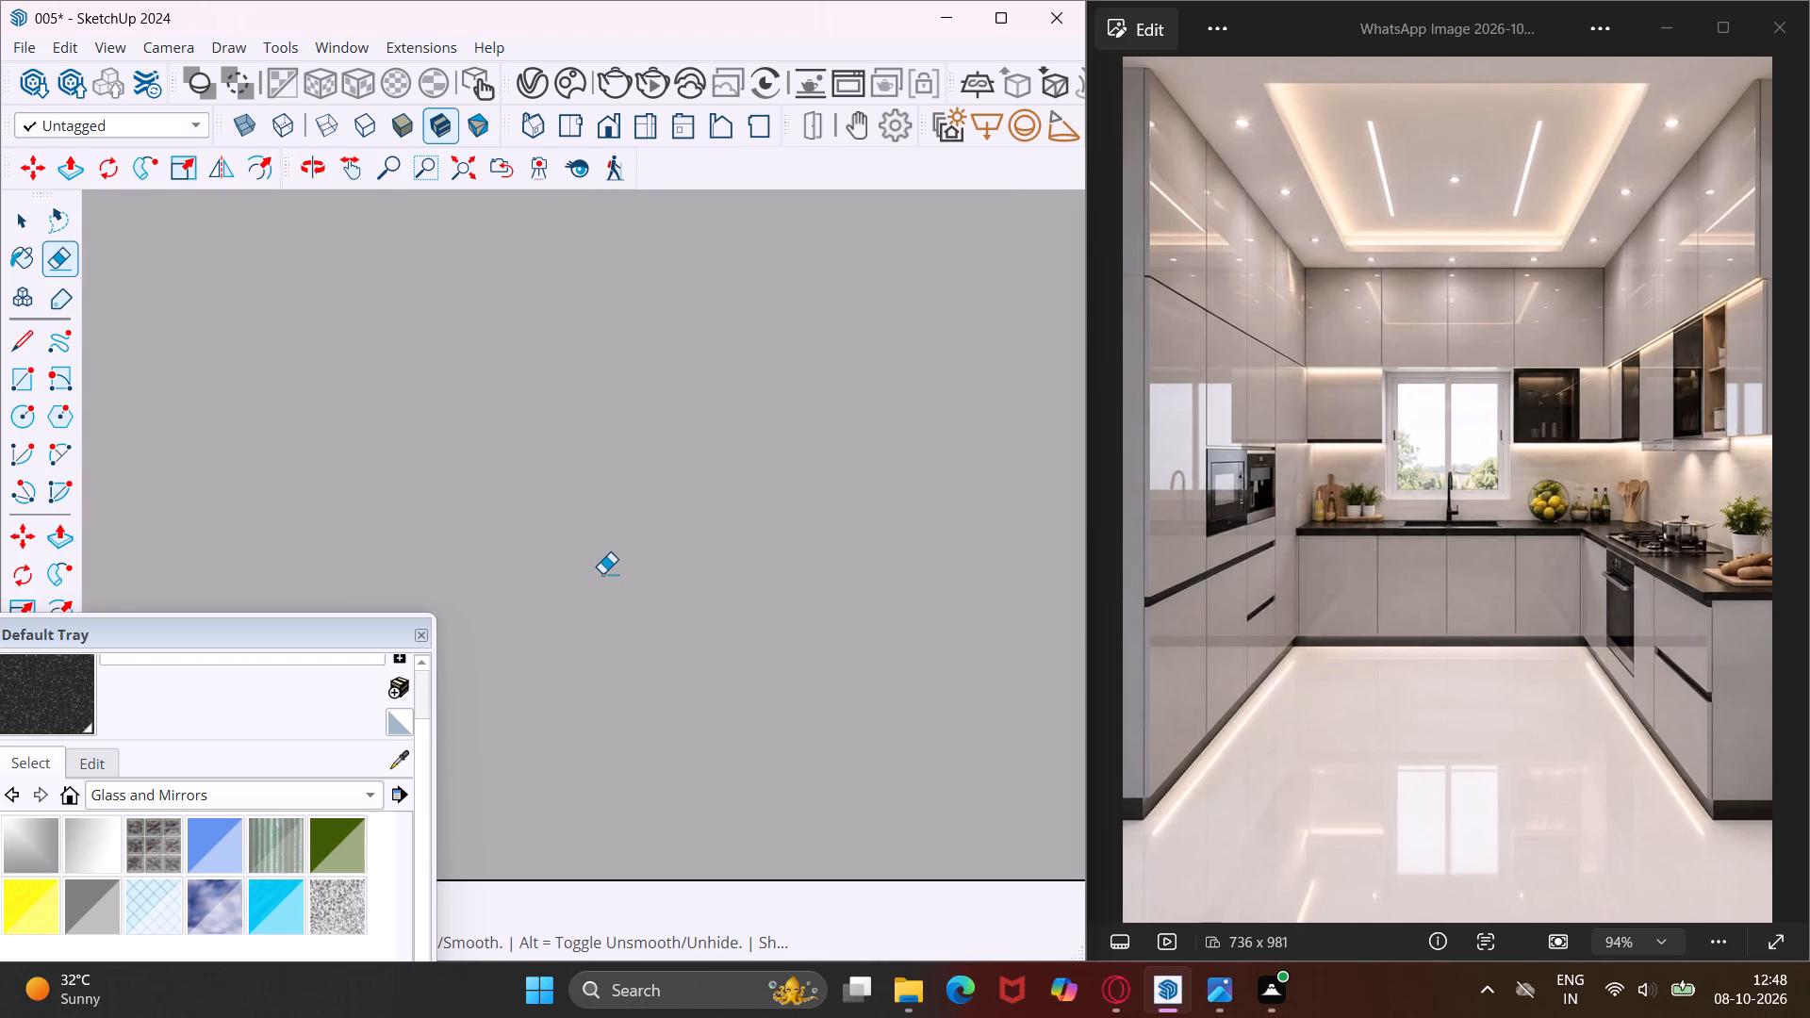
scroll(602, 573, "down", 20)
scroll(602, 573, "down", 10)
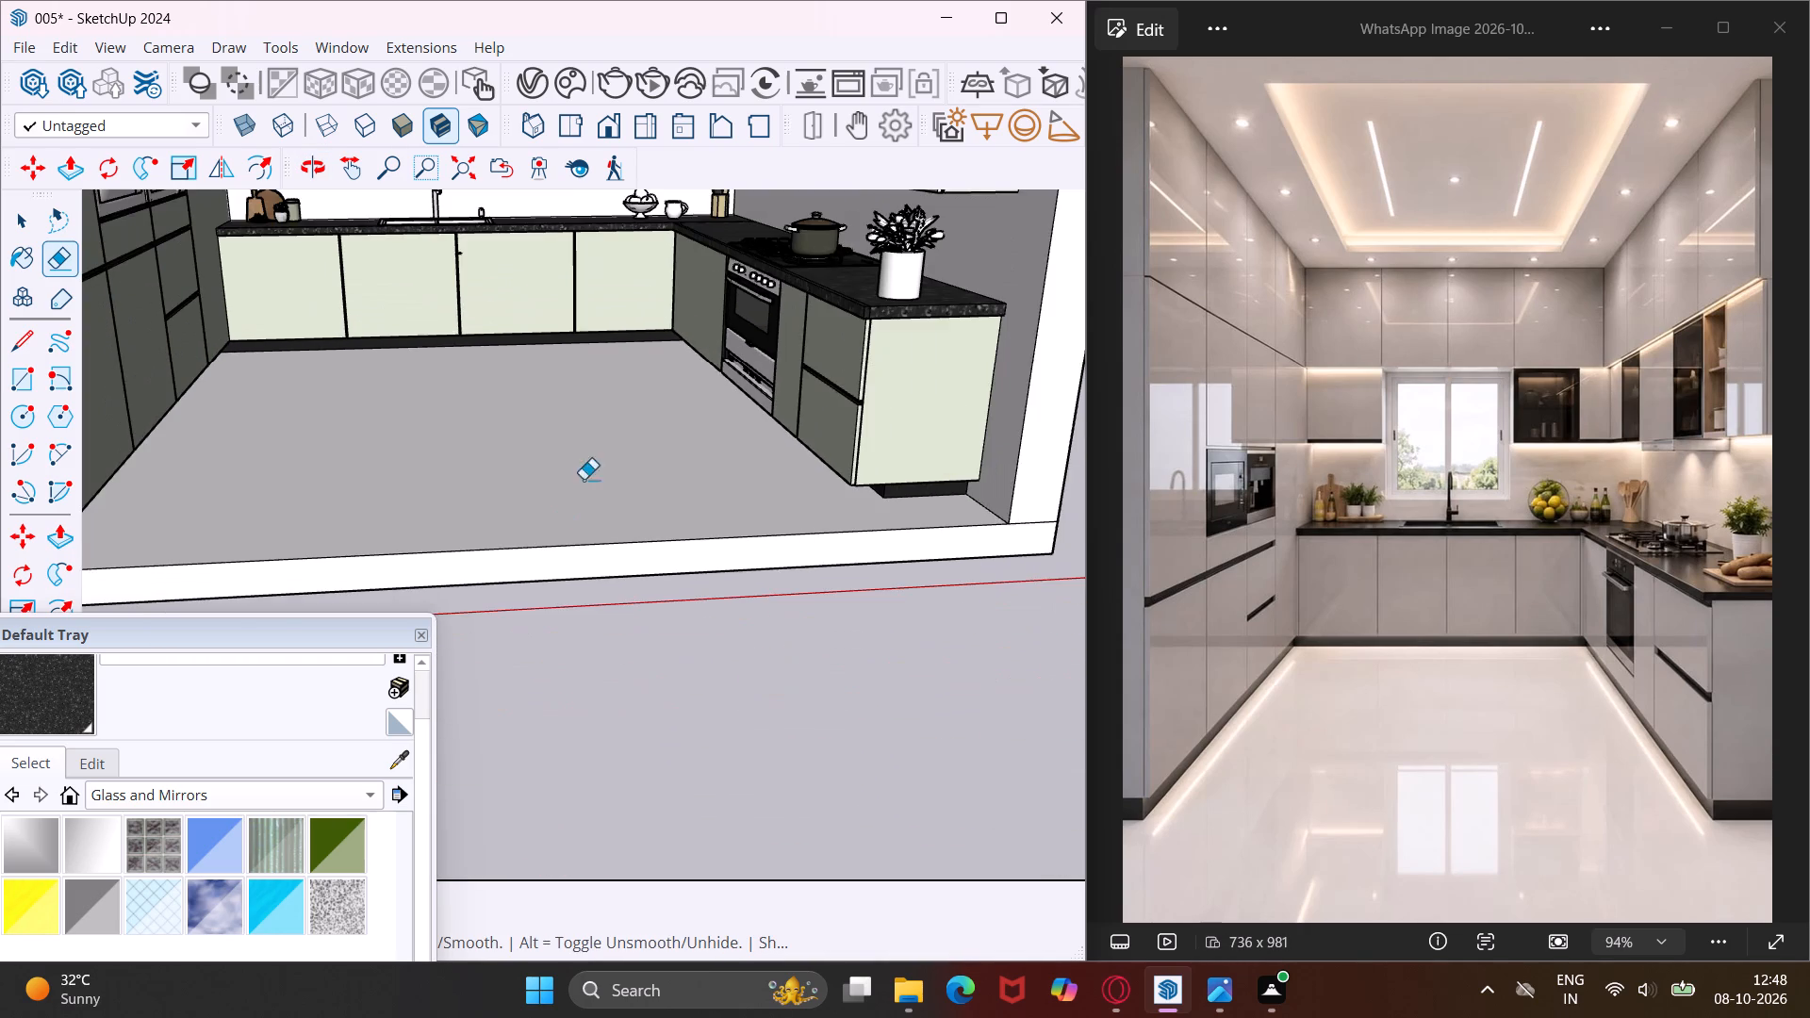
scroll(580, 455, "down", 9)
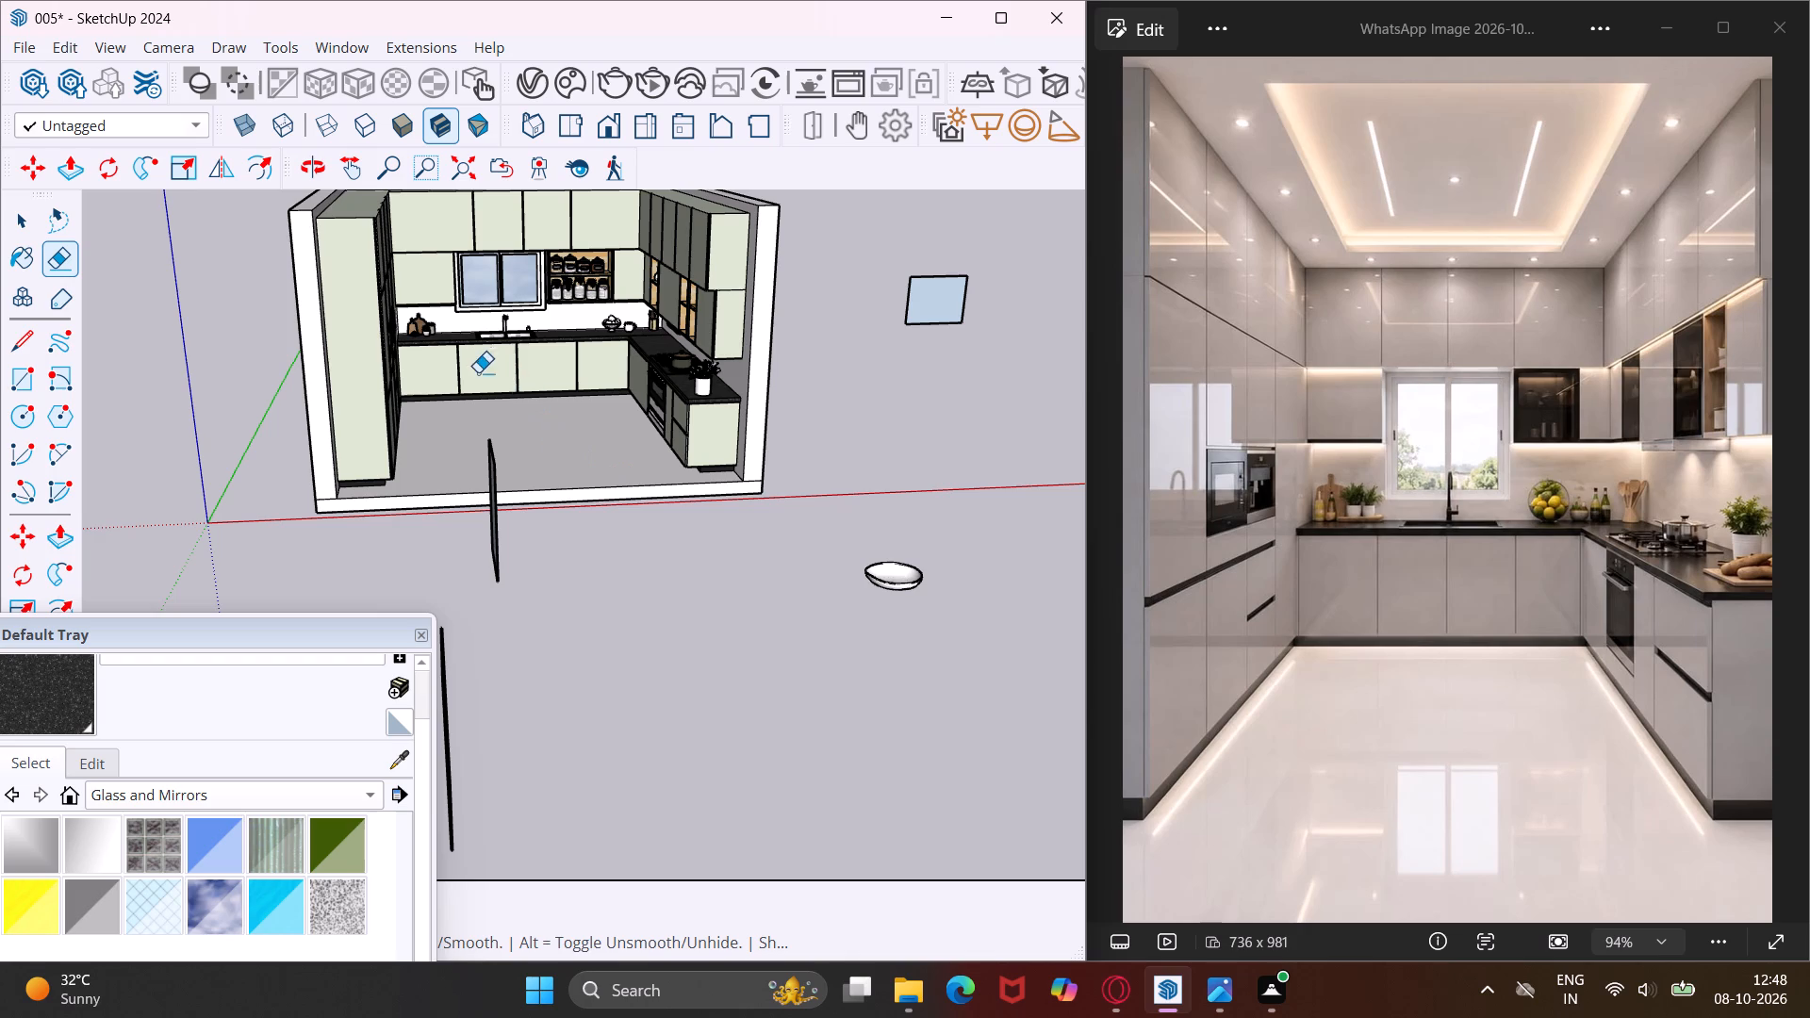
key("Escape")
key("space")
Group the narrow strip face along the wall on the underside of the wall cabinets above the hob.
middle_click_drag(530, 470, 638, 446)
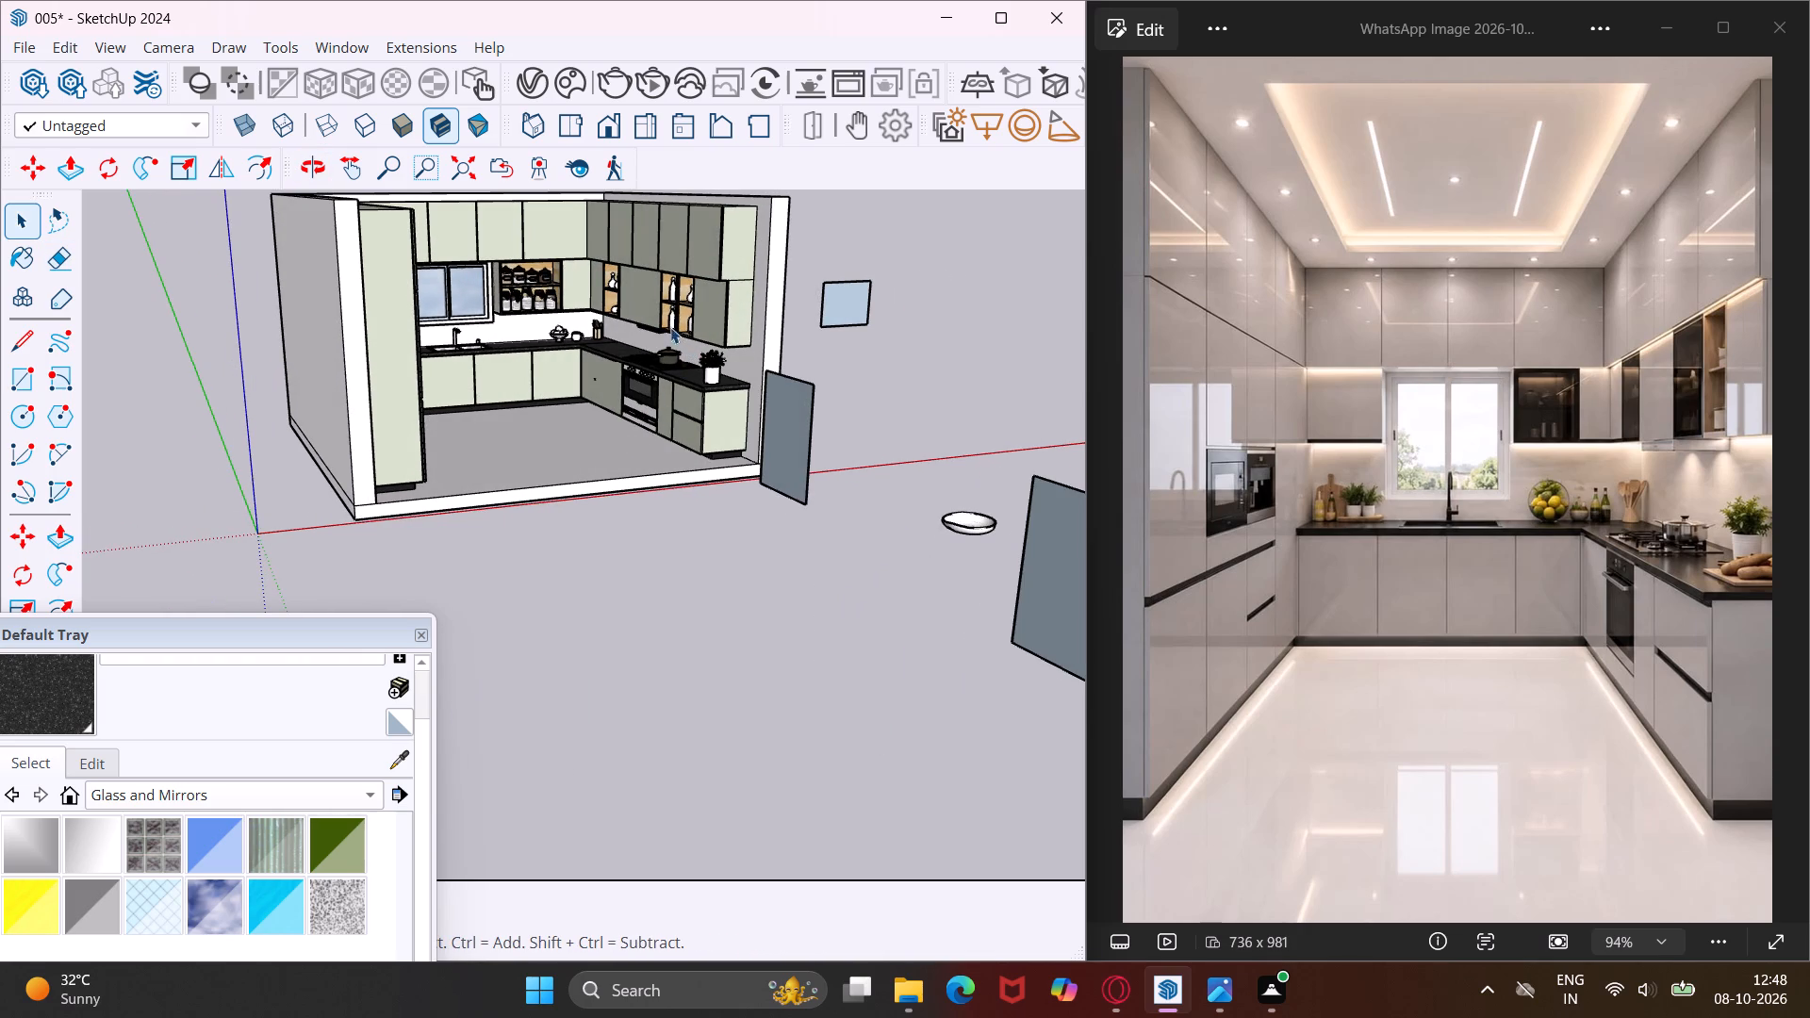
scroll(639, 338, "up", 8)
middle_click_drag(639, 338, 723, 301)
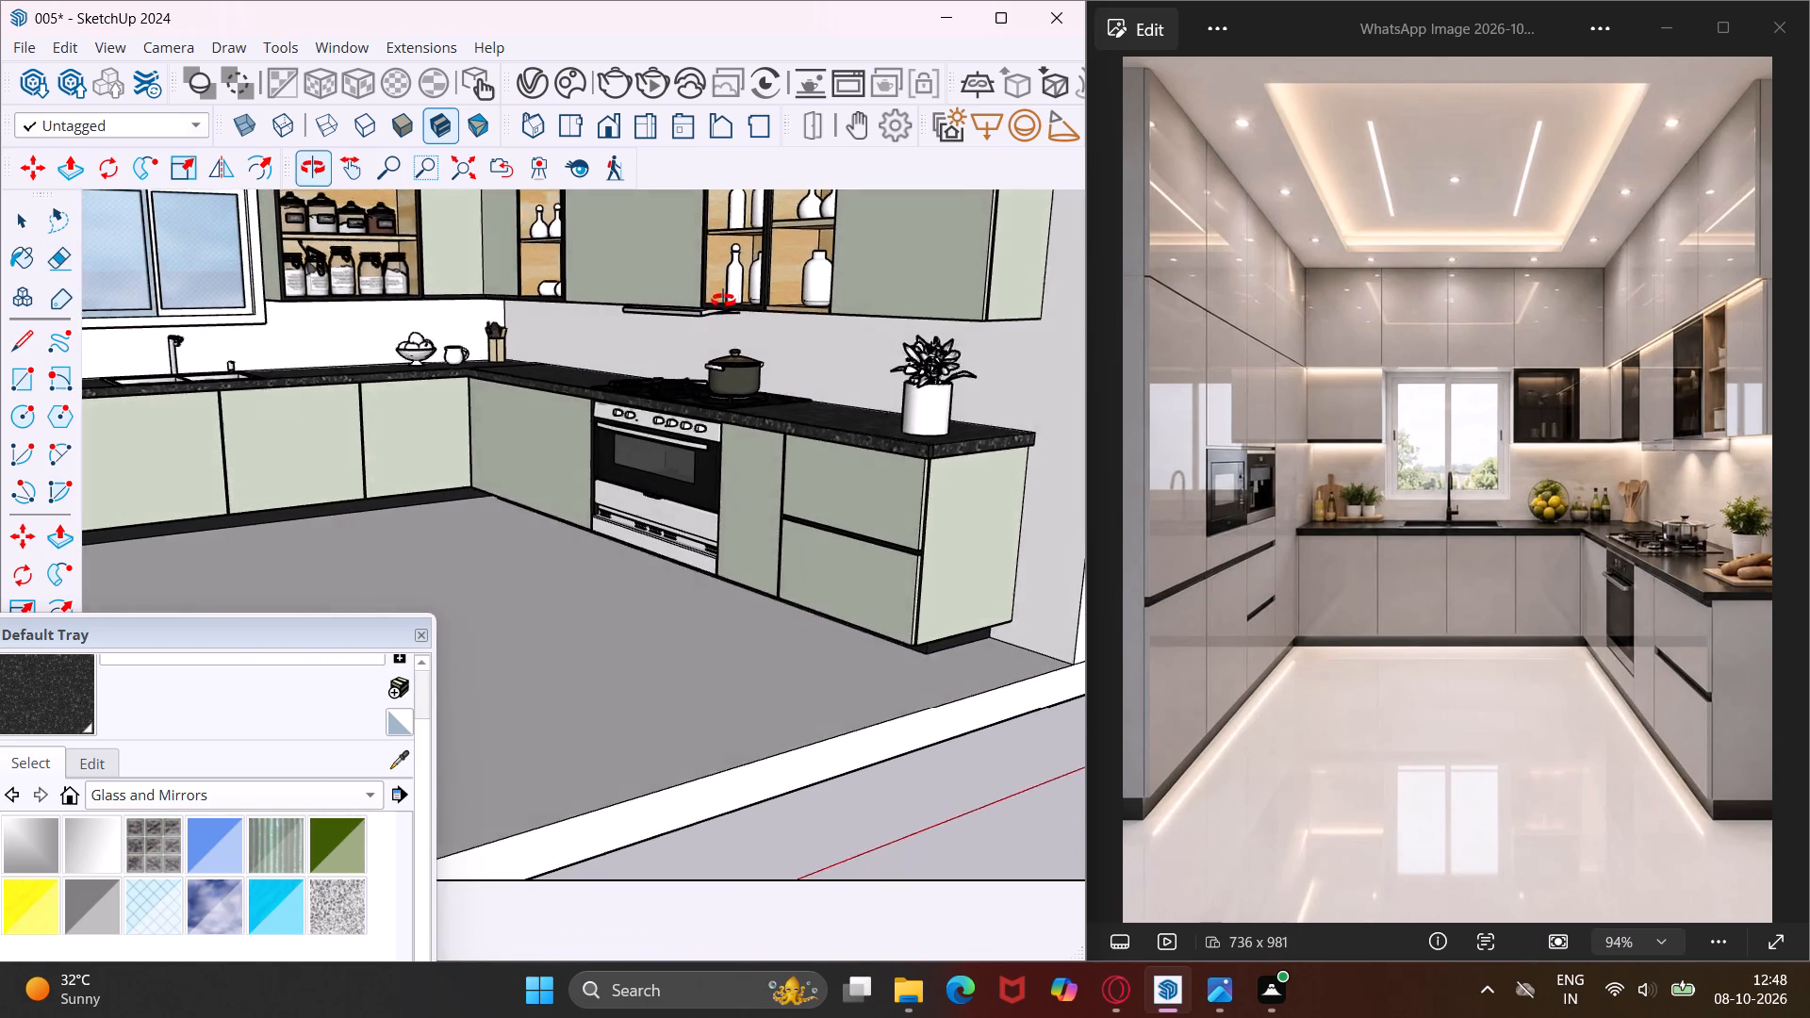
middle_click_drag(723, 301, 688, 247)
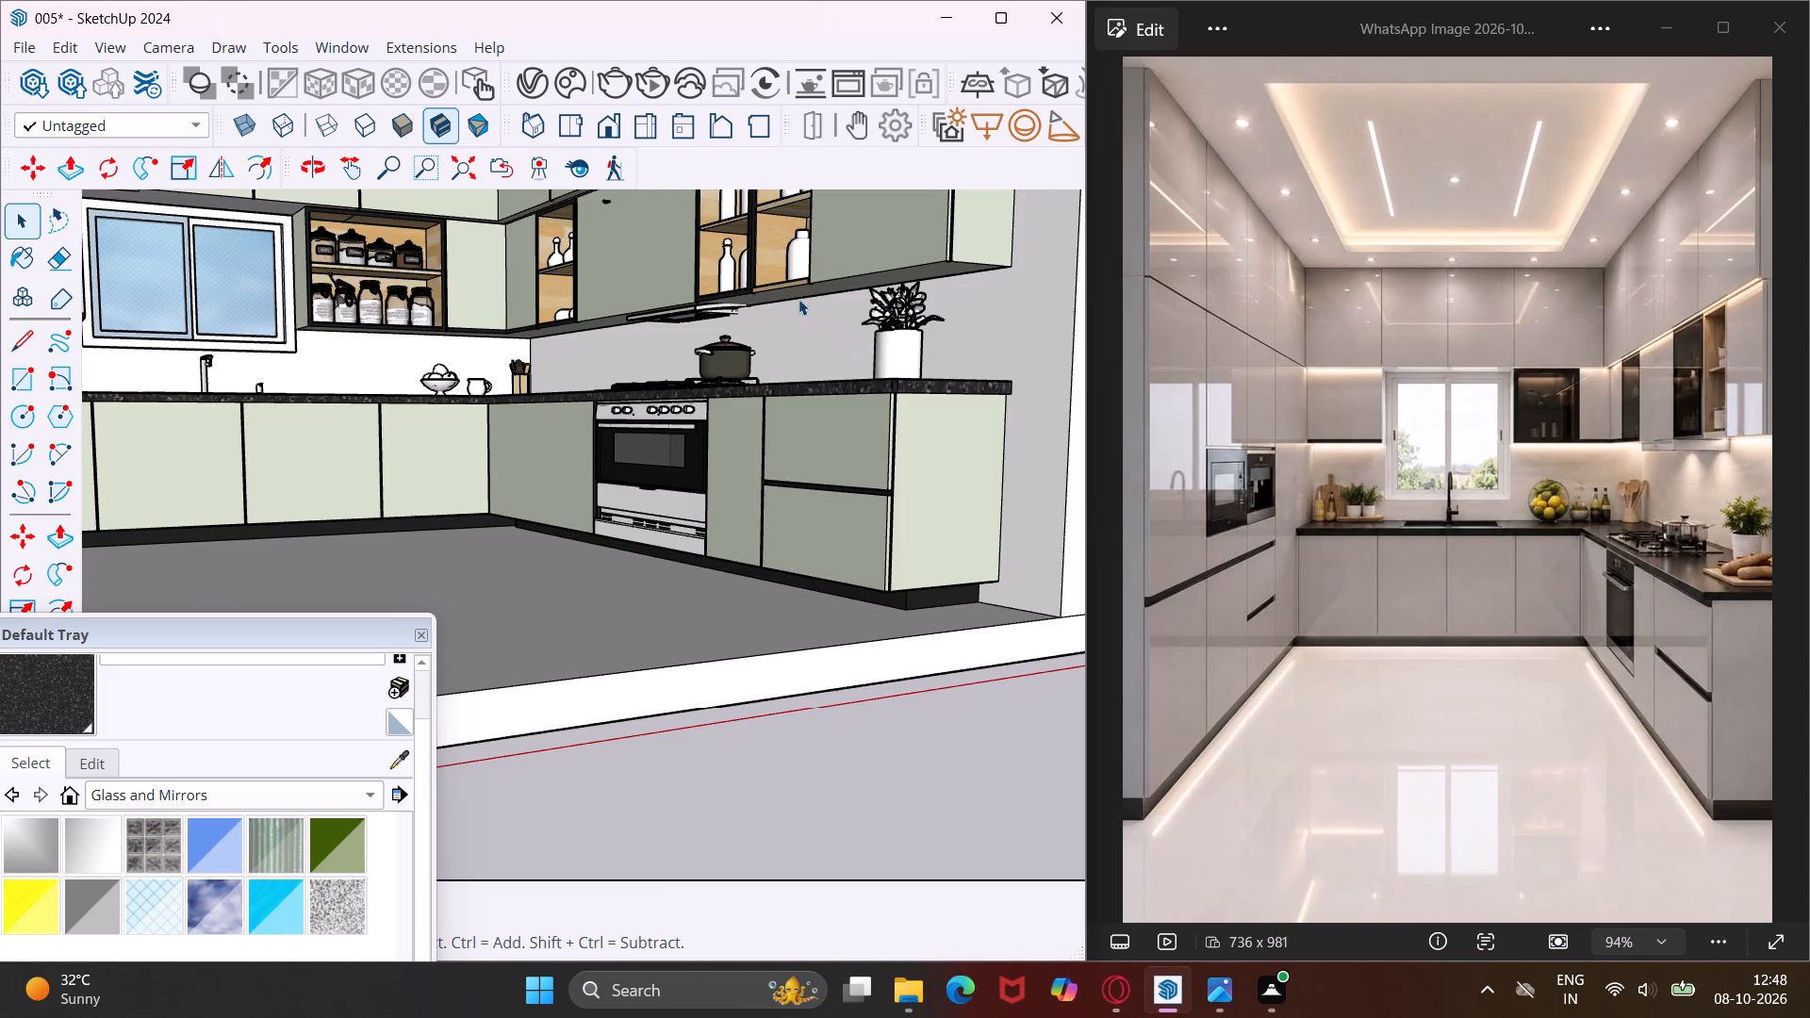
scroll(798, 299, "up", 15)
middle_click_drag(798, 299, 744, 221)
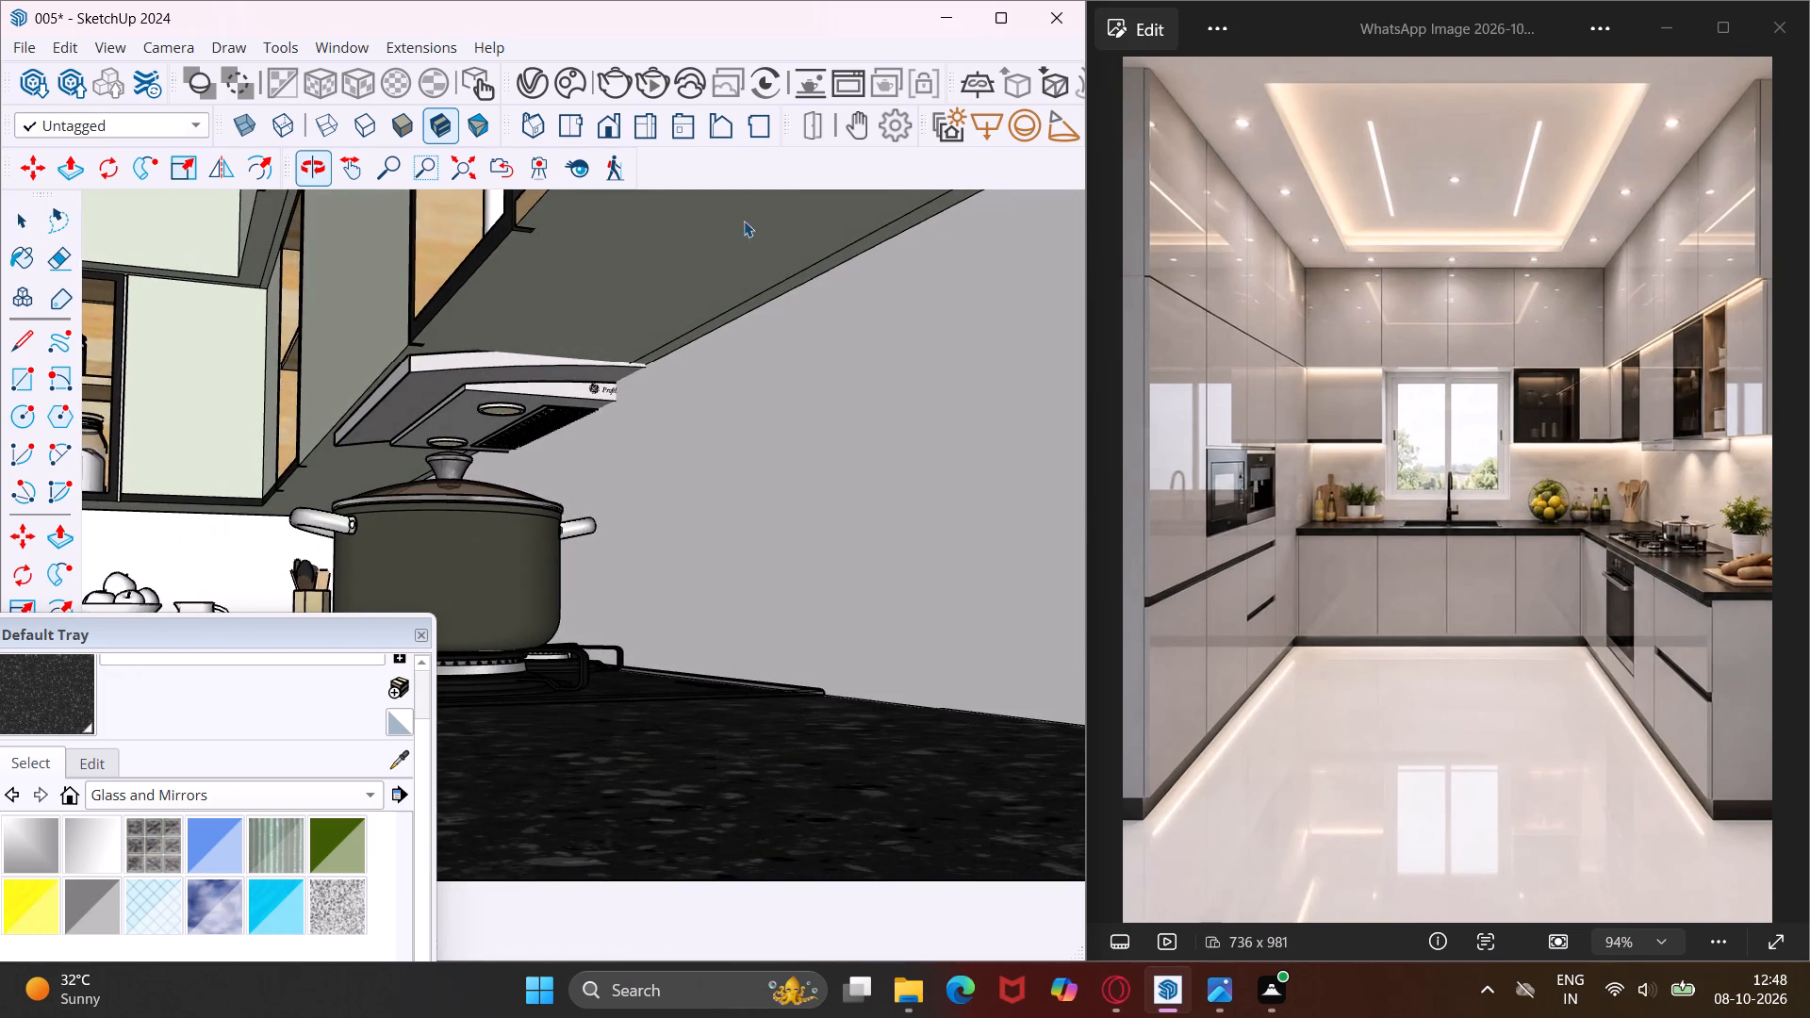
scroll(799, 285, "up", 3)
left_click(798, 283)
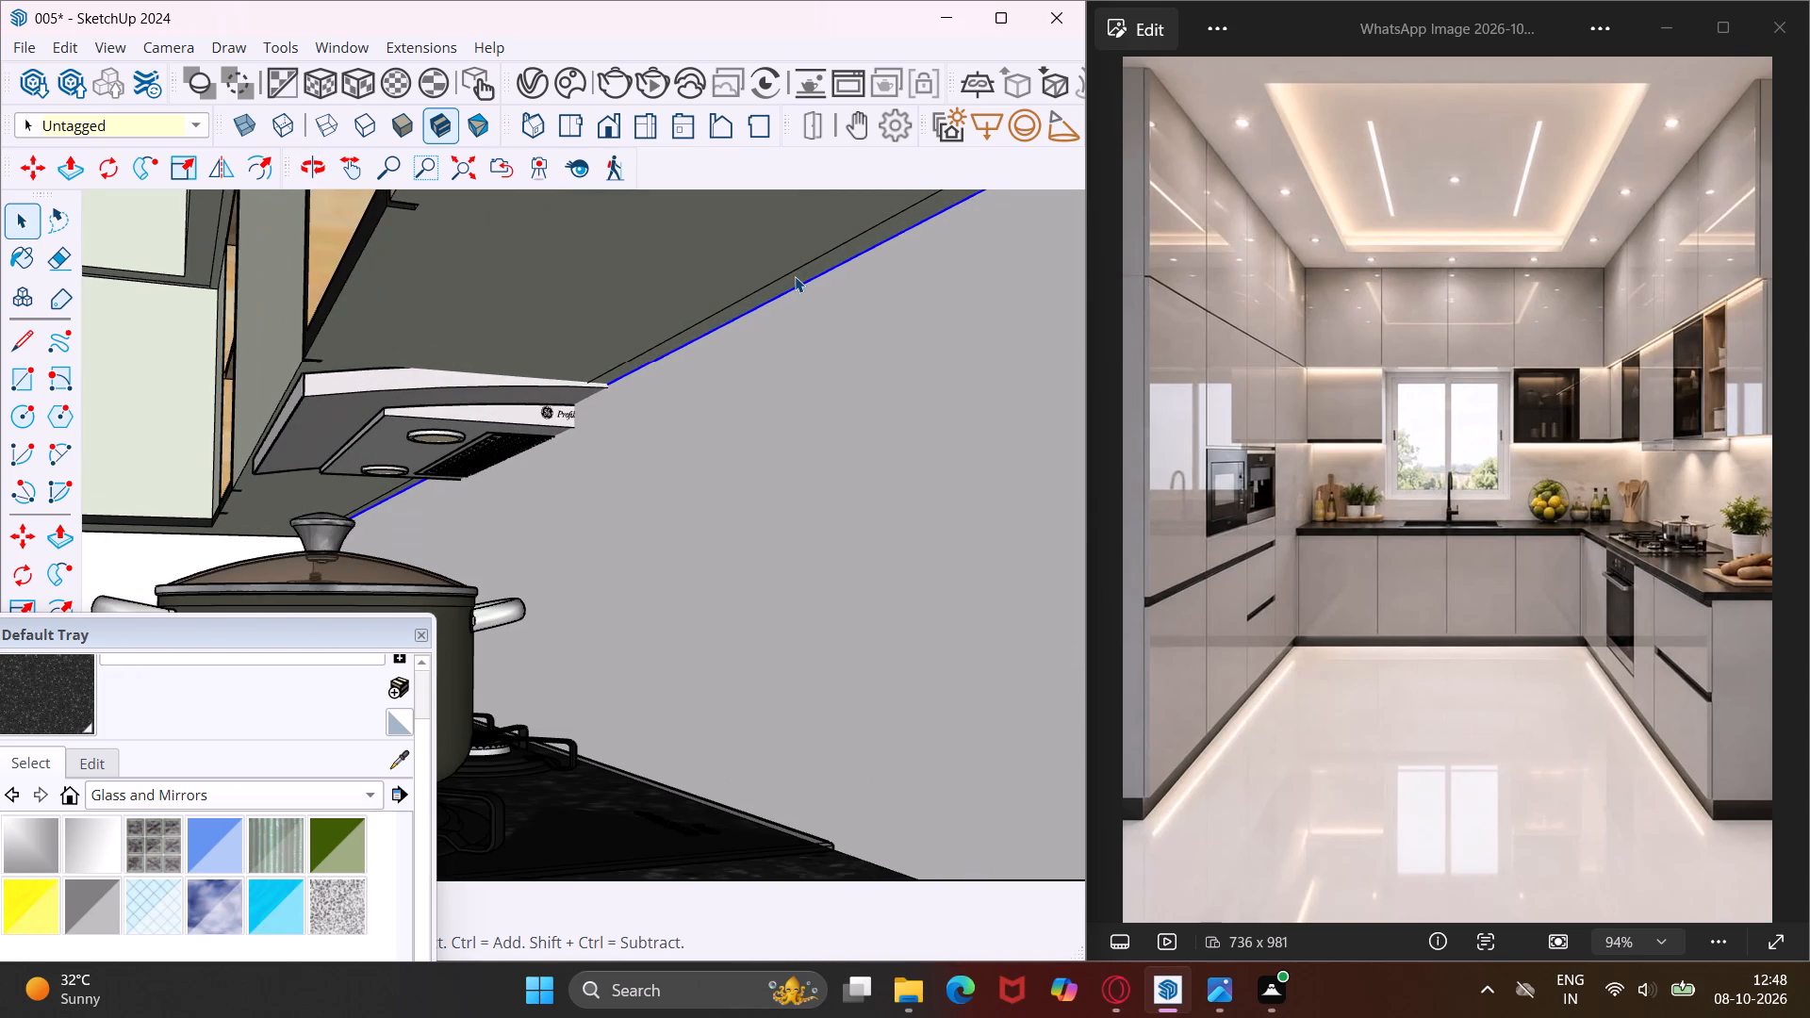
left_click(795, 276)
right_click(795, 276)
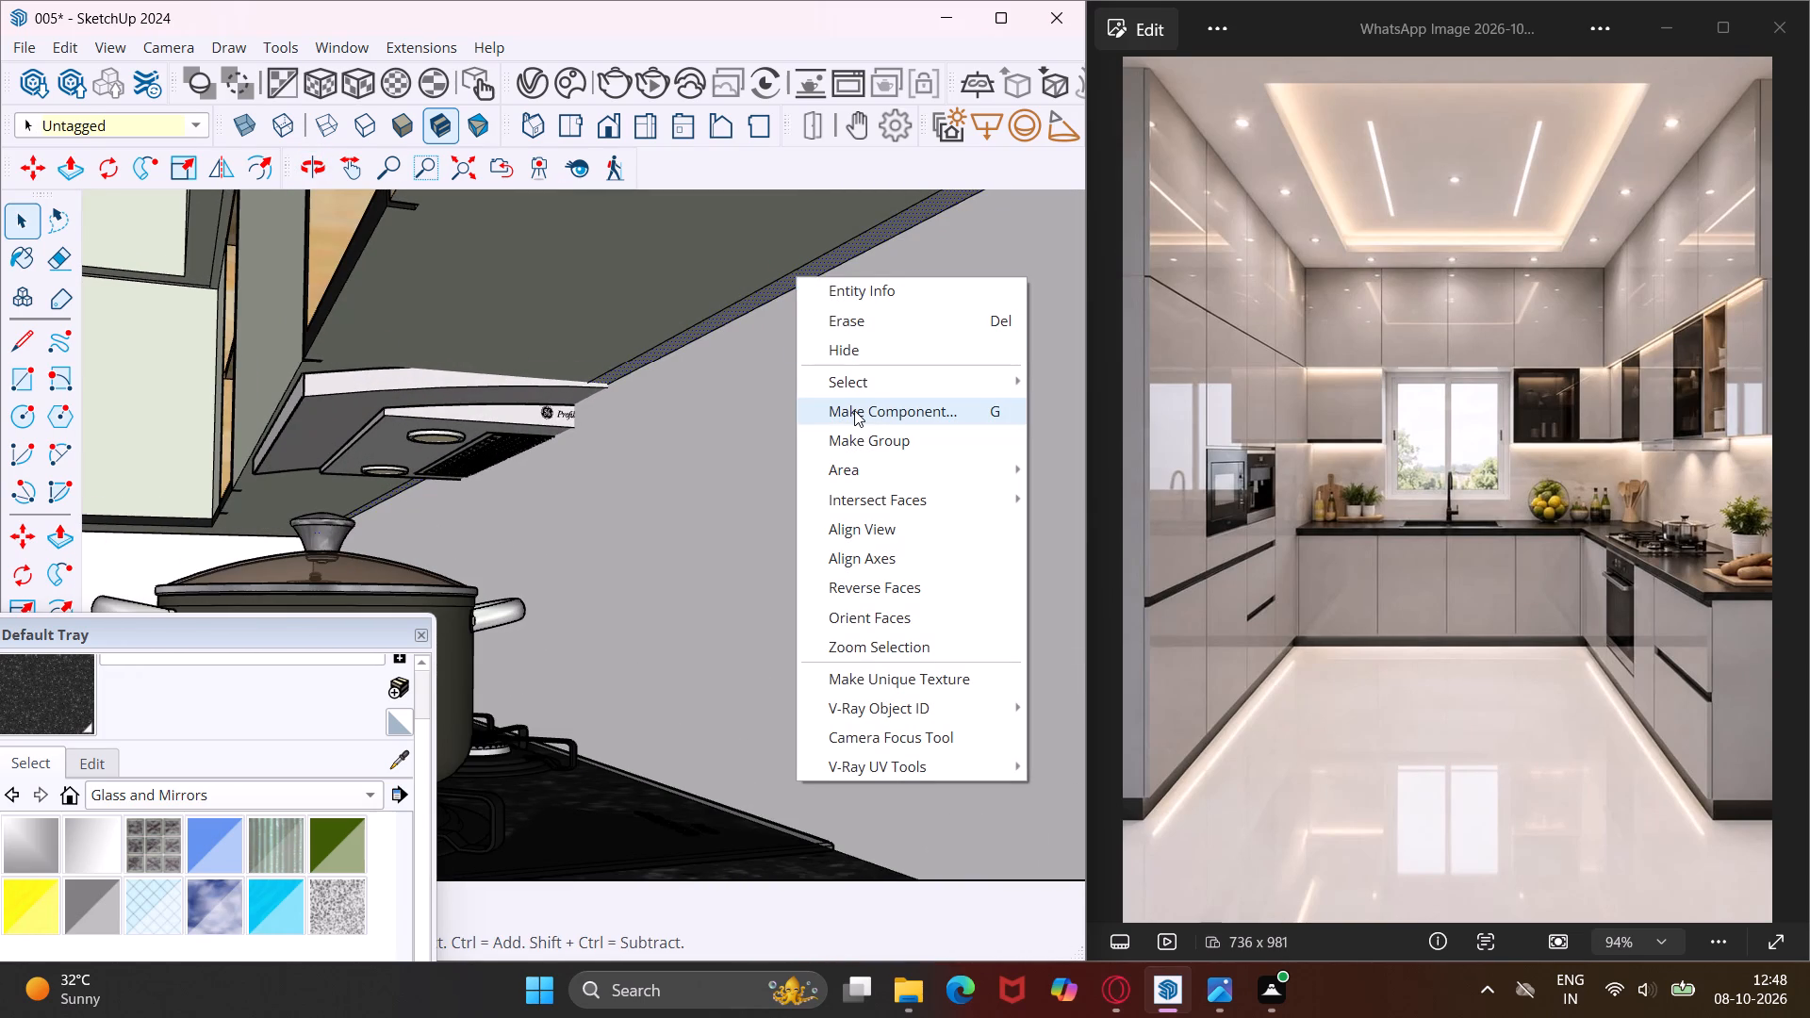
left_click(864, 444)
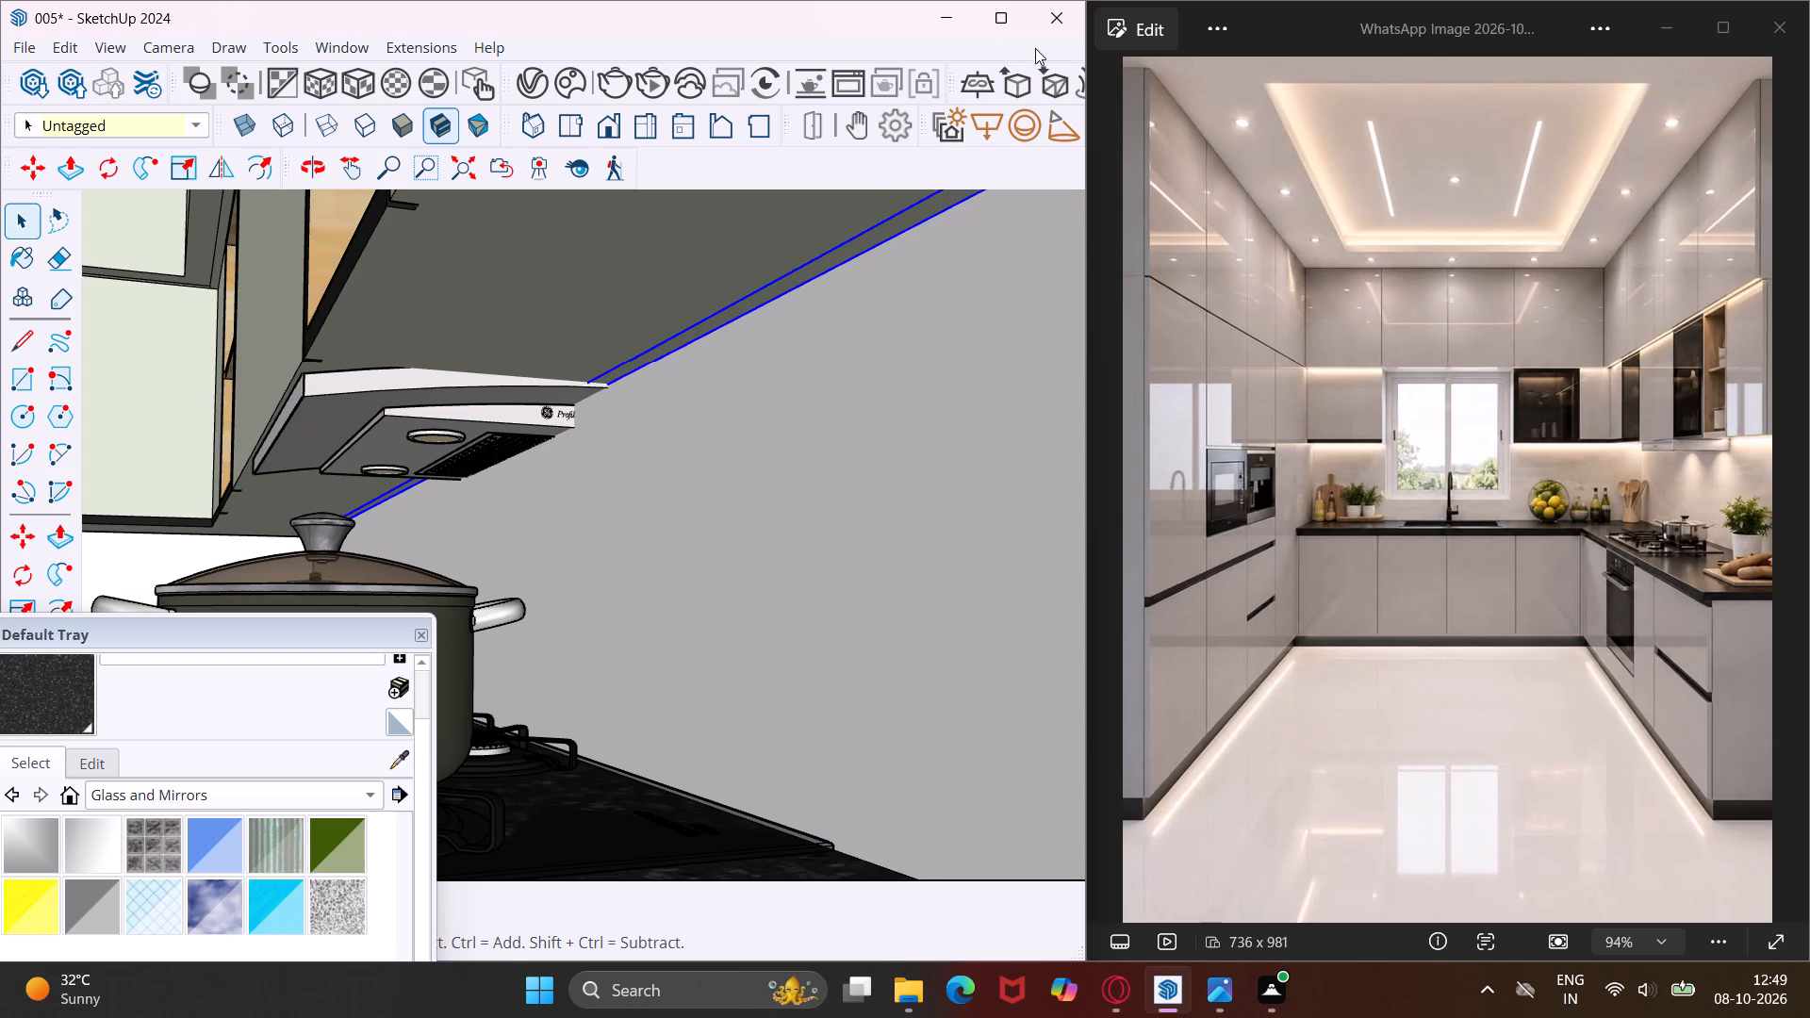
Close the reference image and widen the modelling window across the whole screen.
left_click(1777, 38)
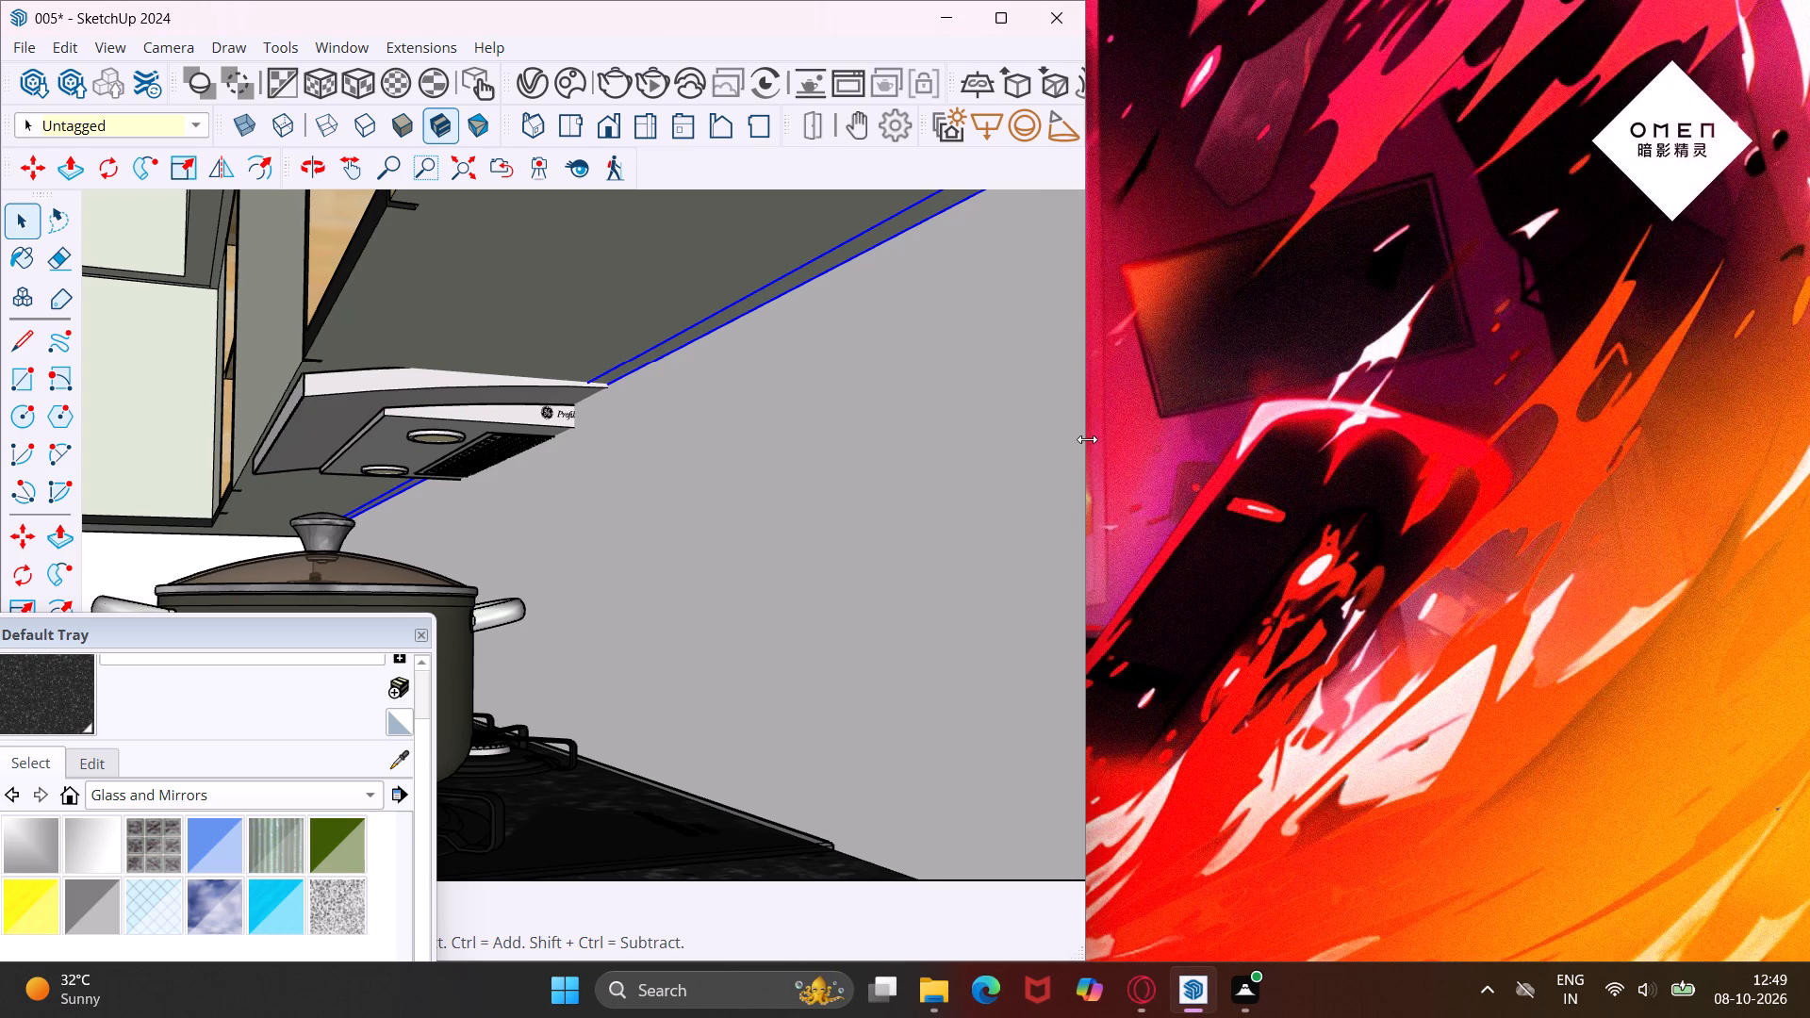
left_click_drag(1087, 439, 1789, 433)
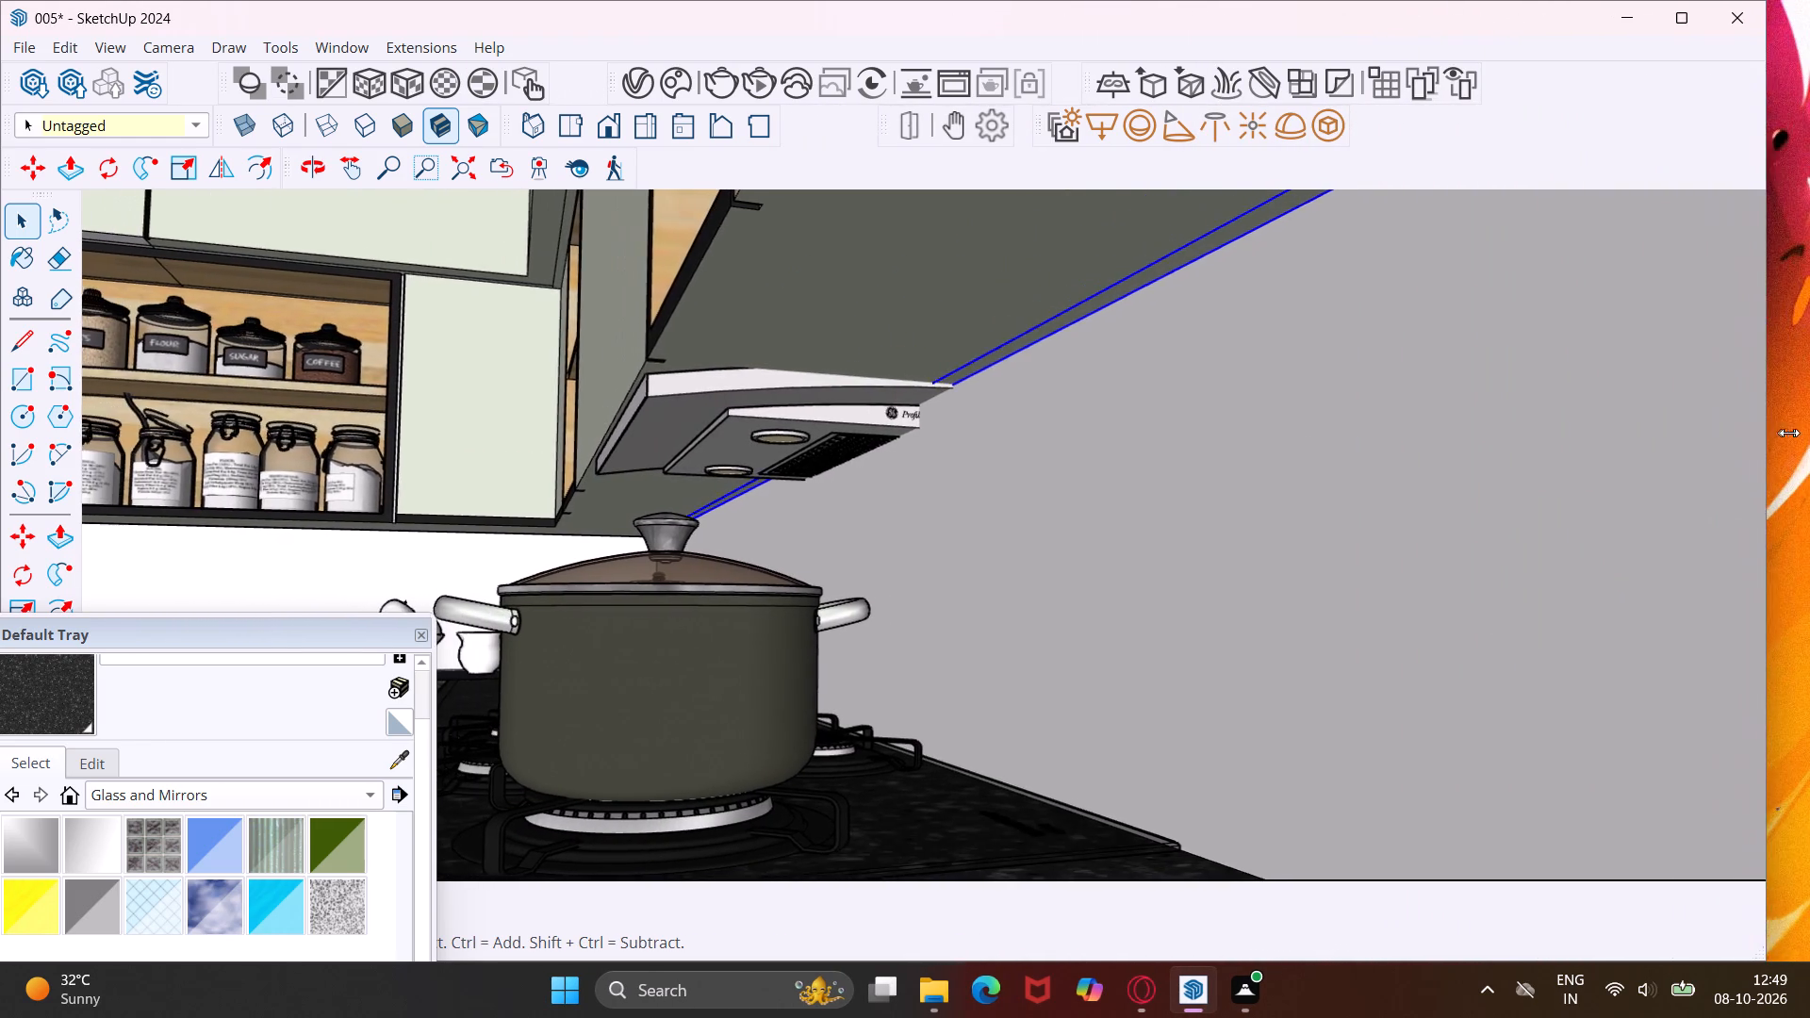
left_click_drag(1789, 433, 1809, 433)
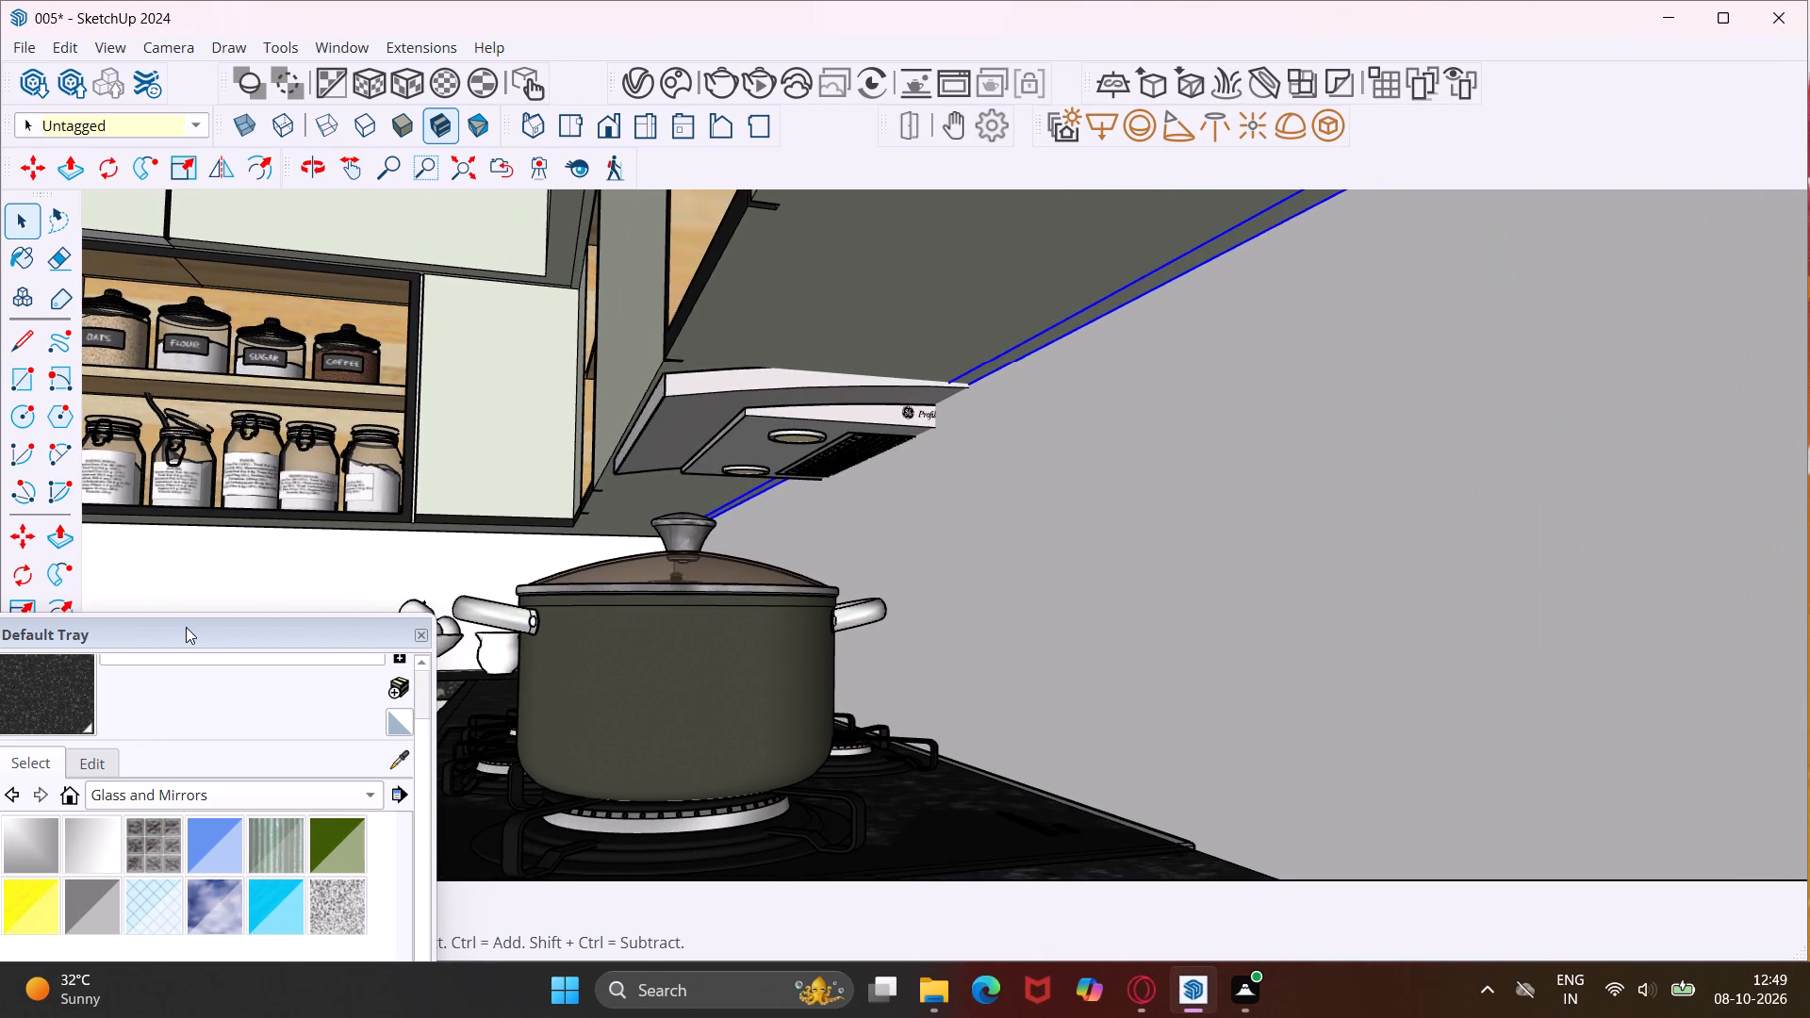
Move the Default Tray to the screen edge away from the cabinets, collapse its Materials section and resize it to nearly full height.
left_click_drag(186, 627, 1522, 243)
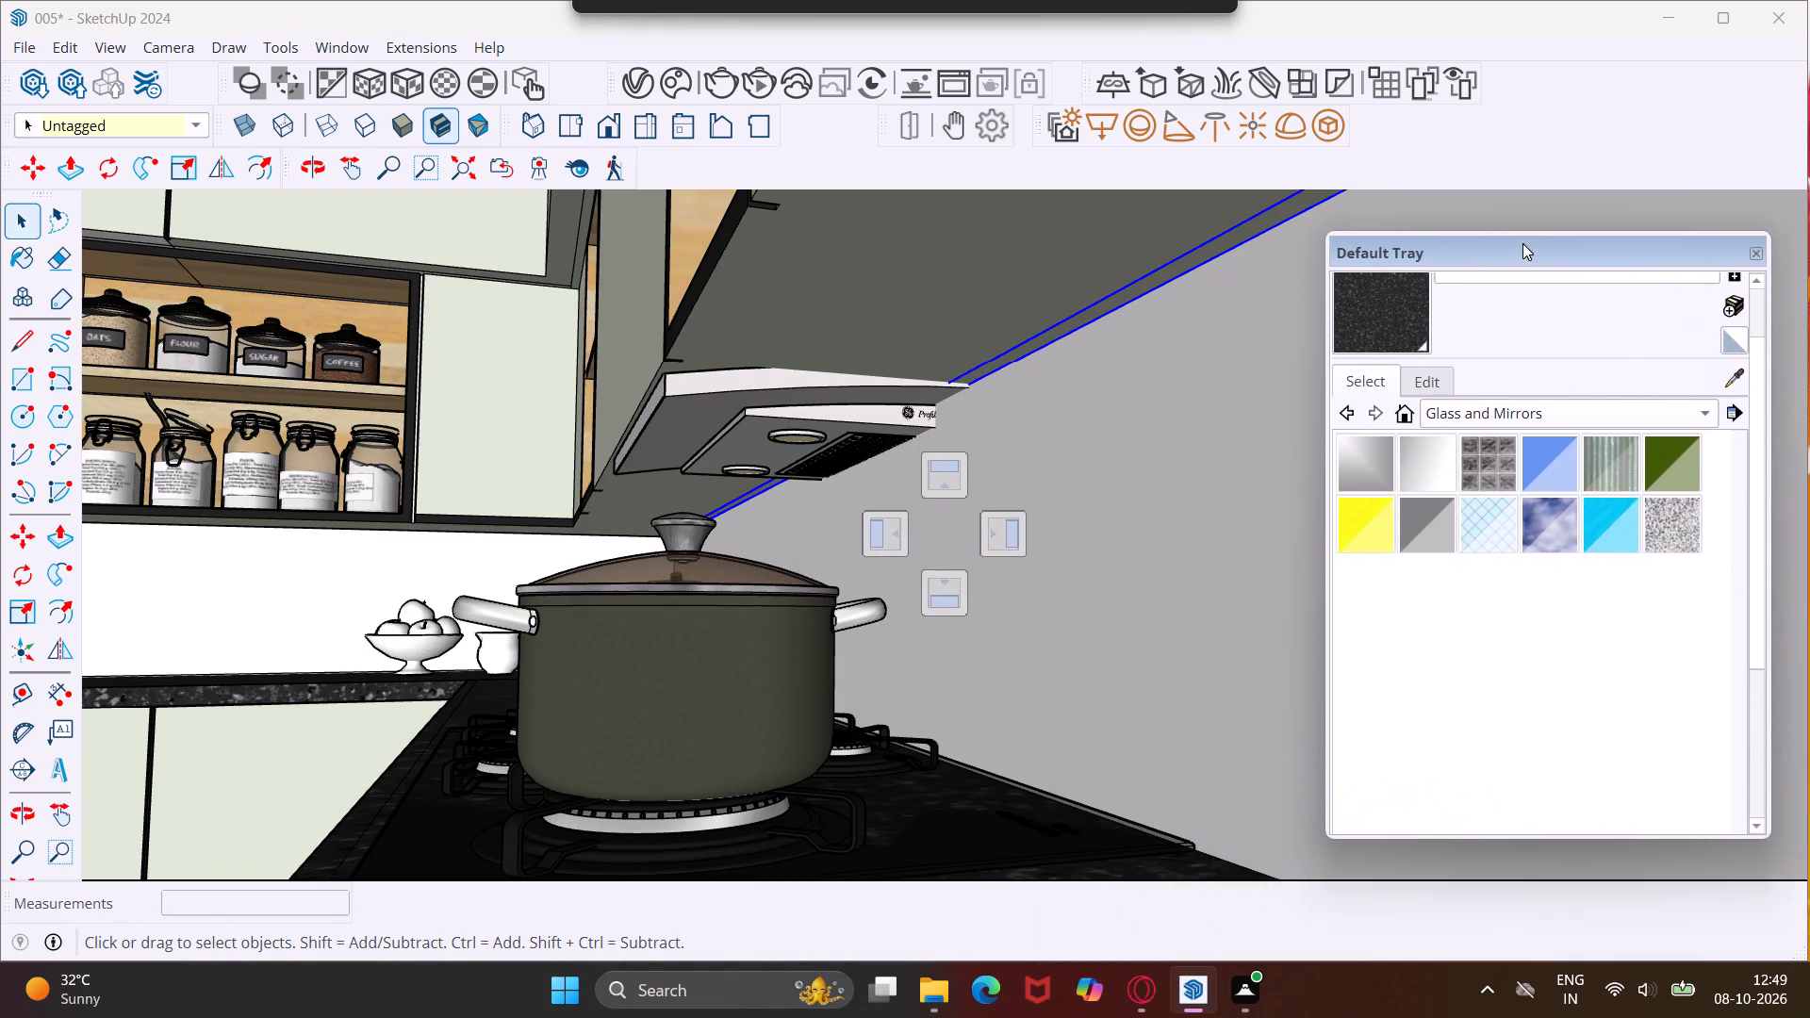
left_click_drag(1522, 243, 1604, 124)
scroll(1560, 233, "up", 4)
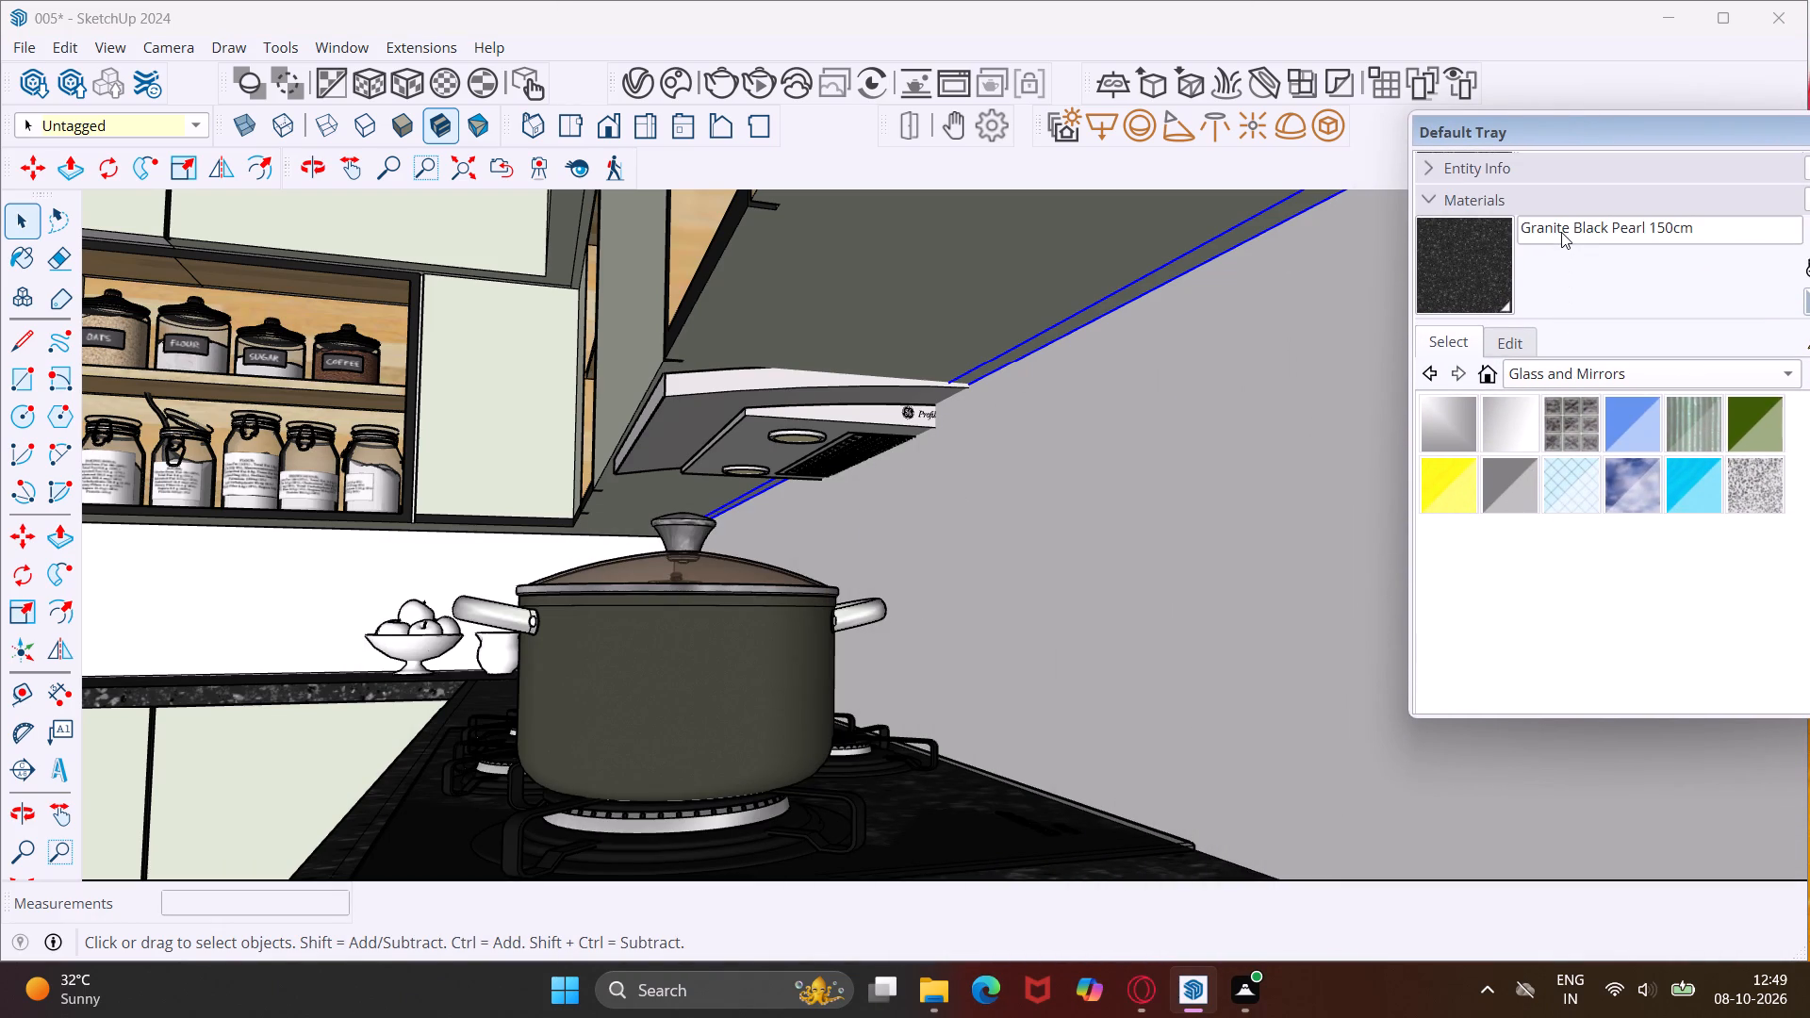
left_click(1434, 198)
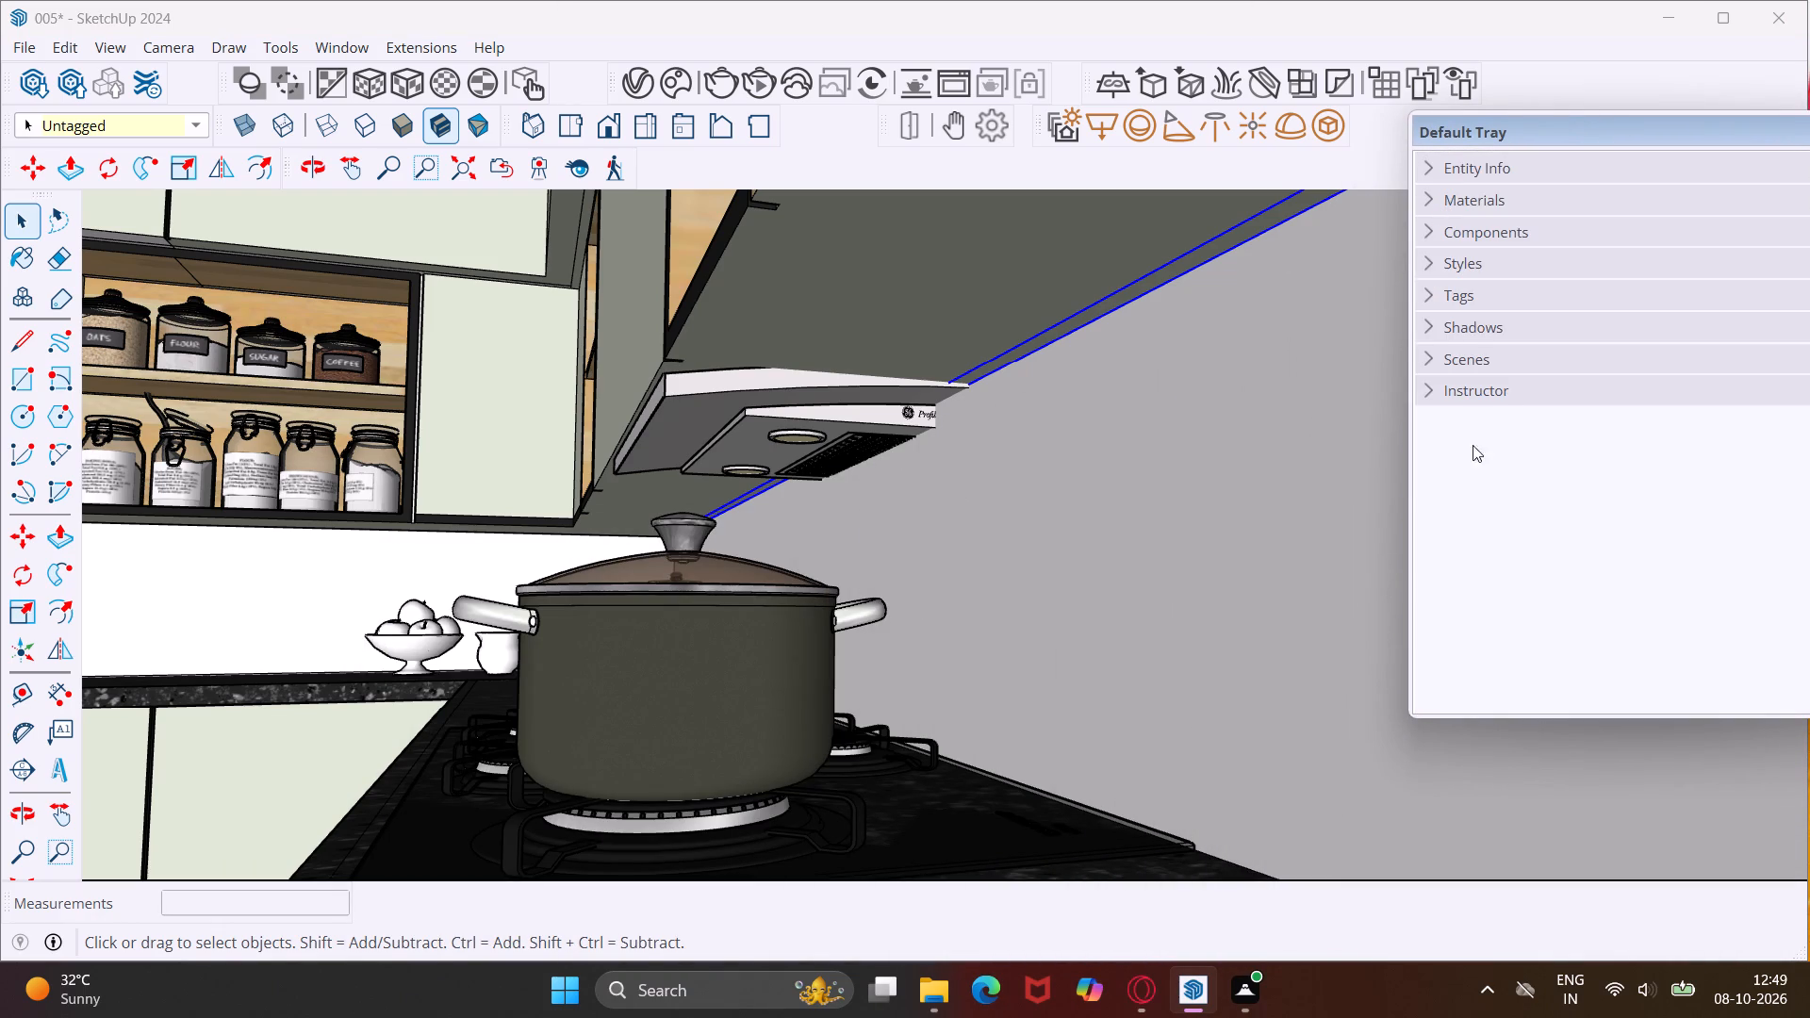
left_click_drag(1470, 714, 1467, 716)
left_click_drag(1467, 716, 1484, 958)
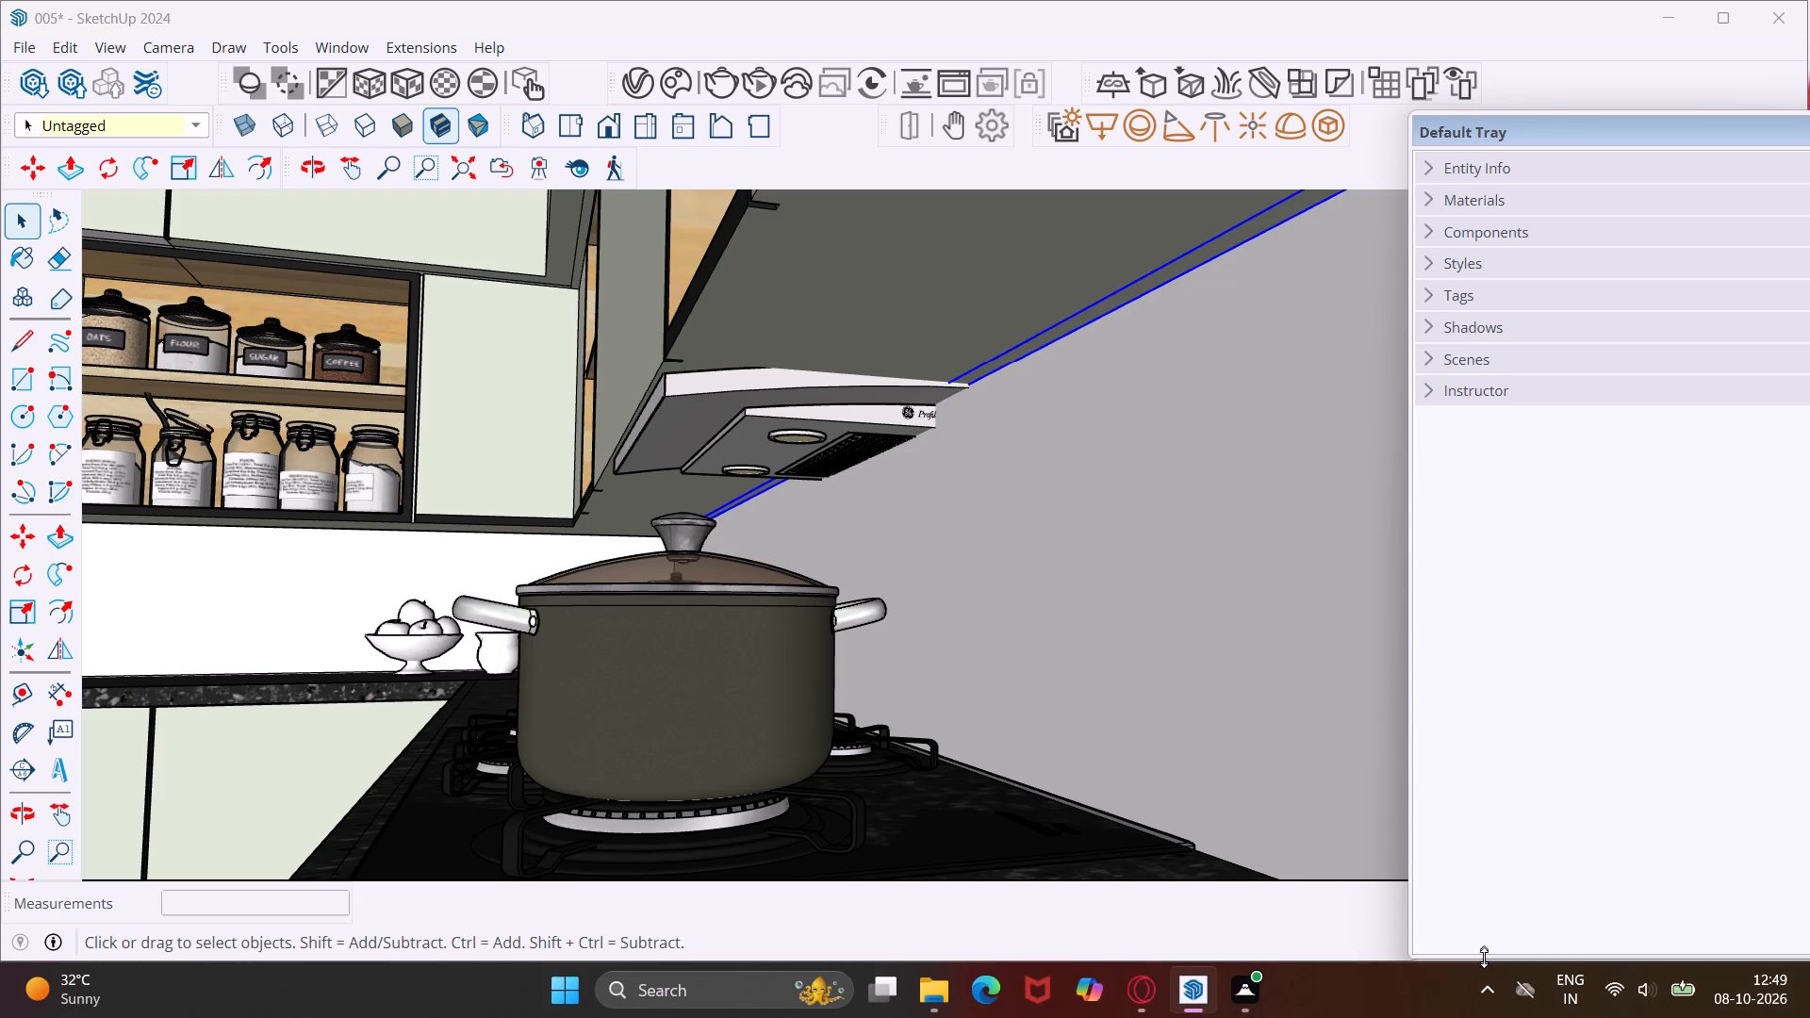
left_click_drag(1484, 958, 1484, 960)
left_click_drag(1412, 593, 1439, 593)
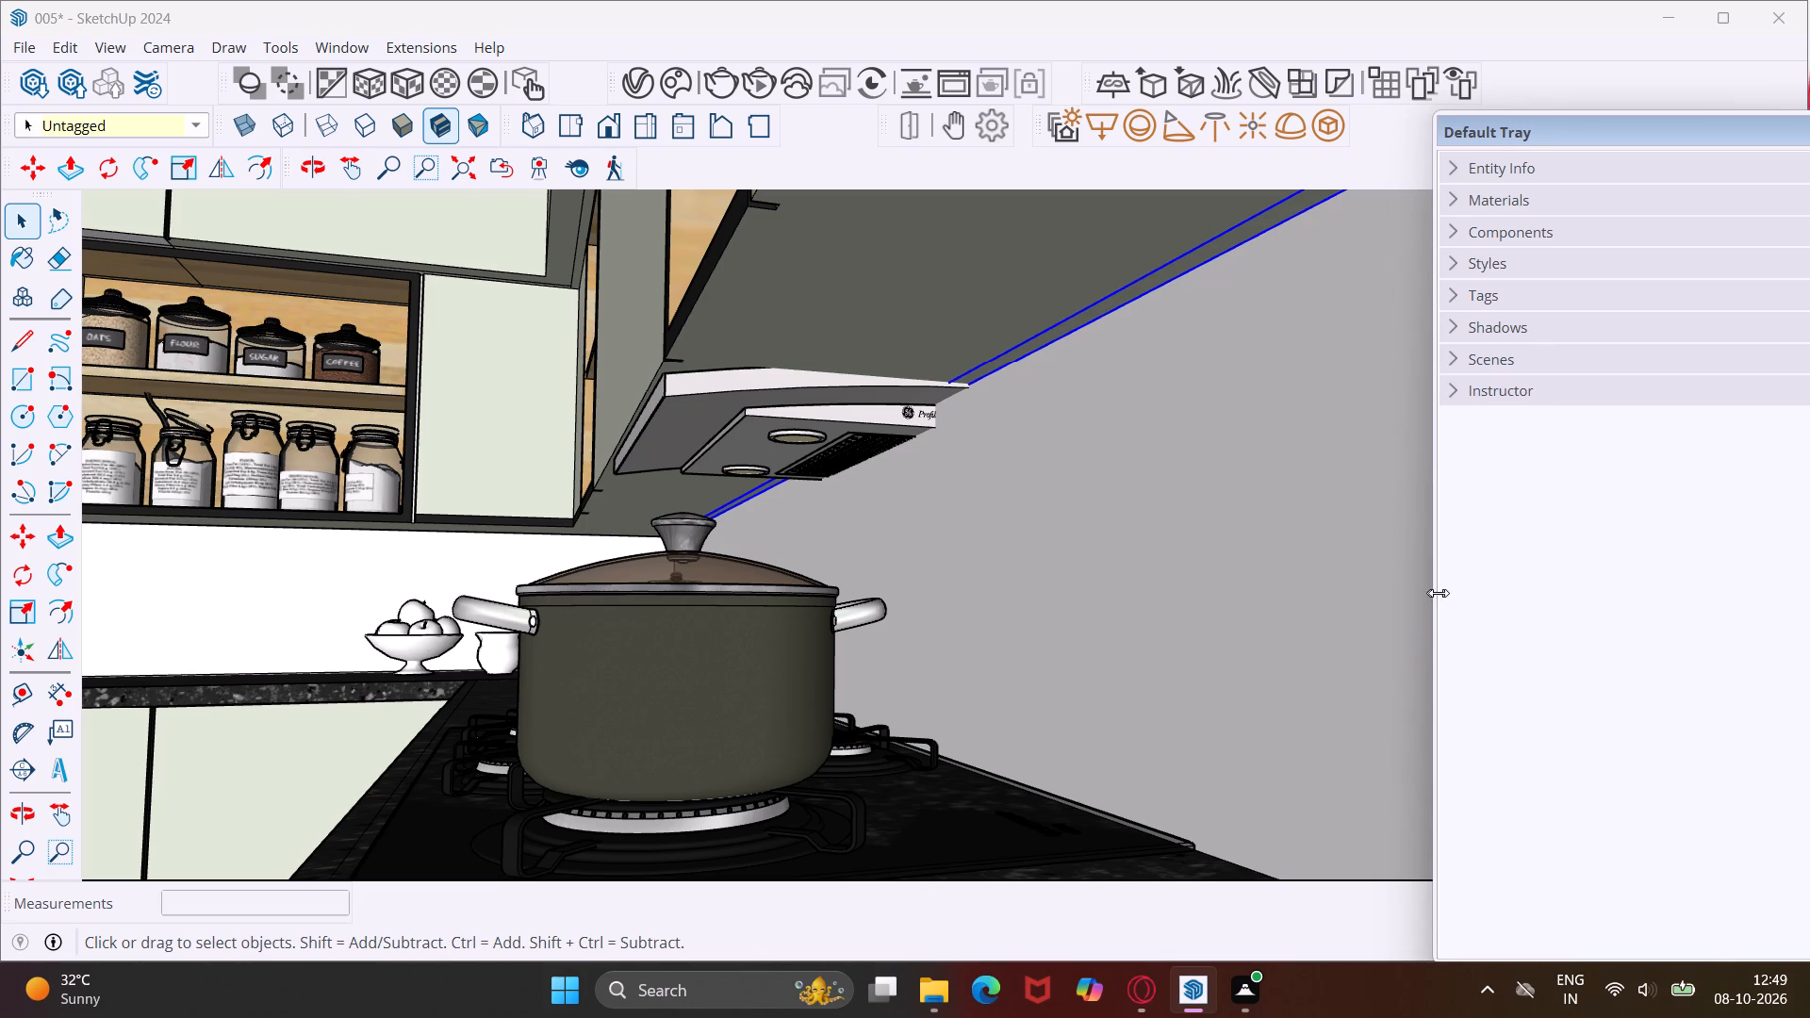
left_click_drag(1439, 593, 1140, 575)
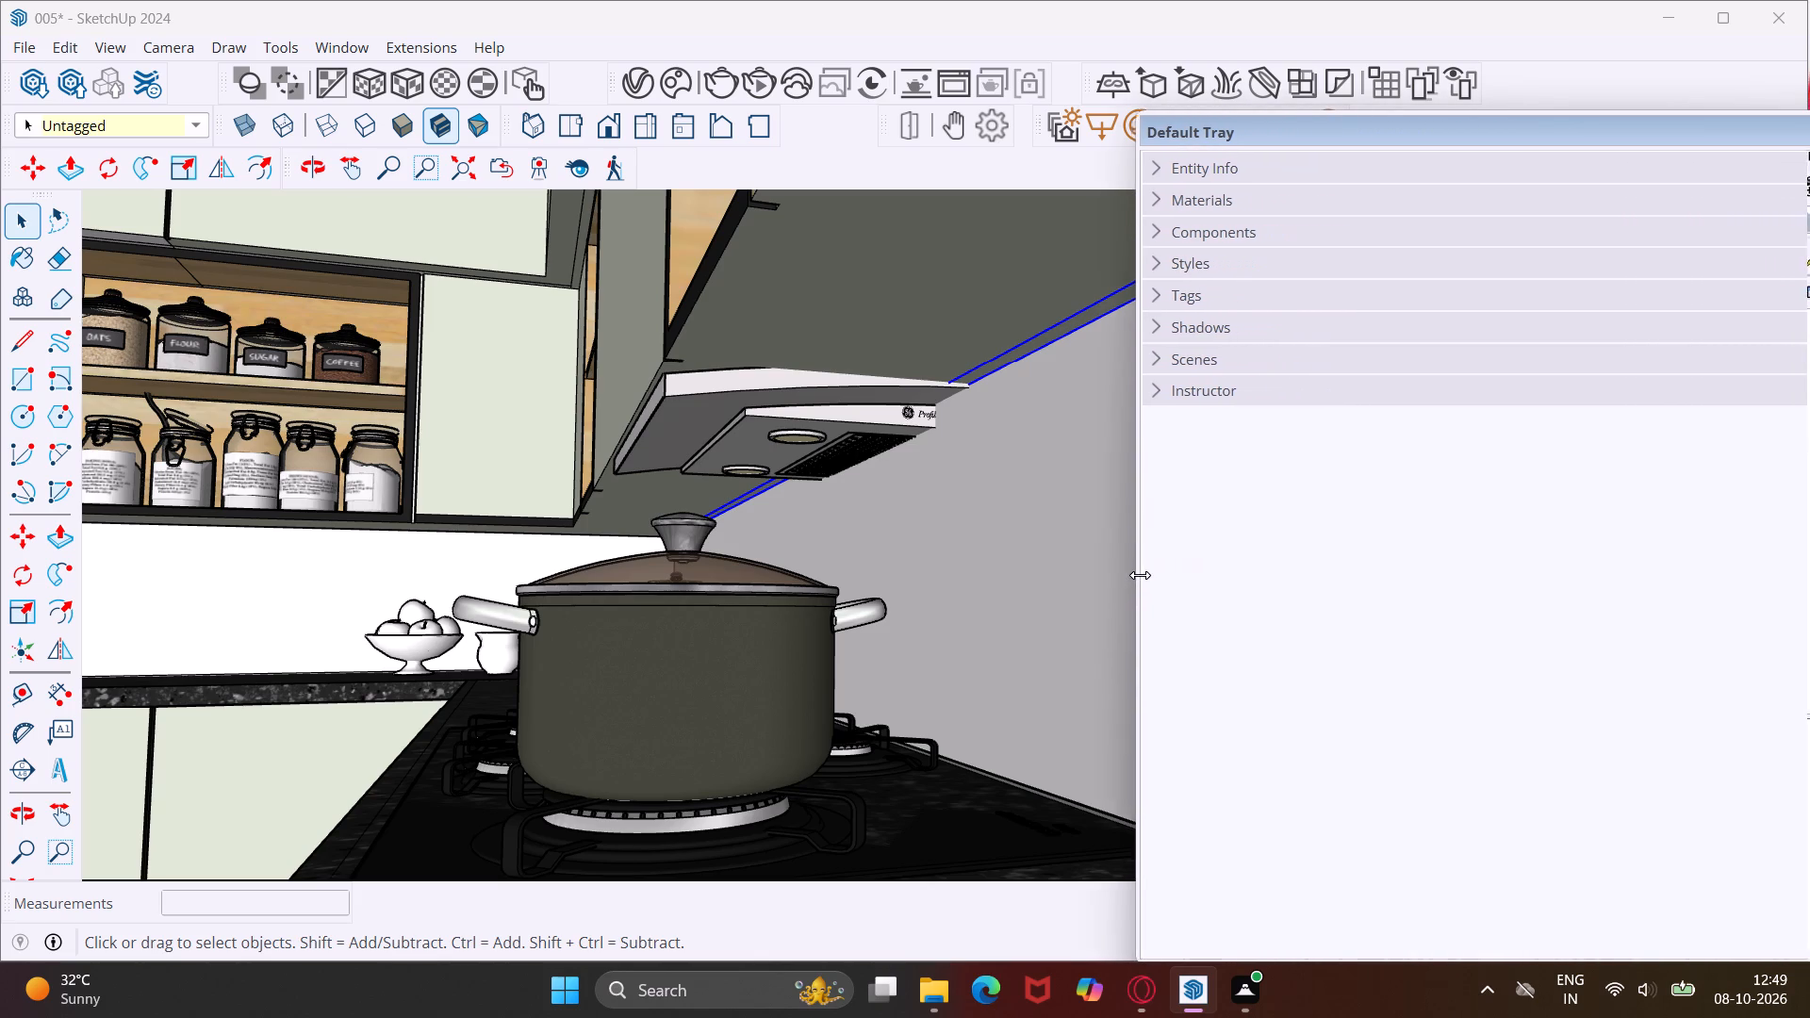
left_click_drag(1140, 575, 1543, 579)
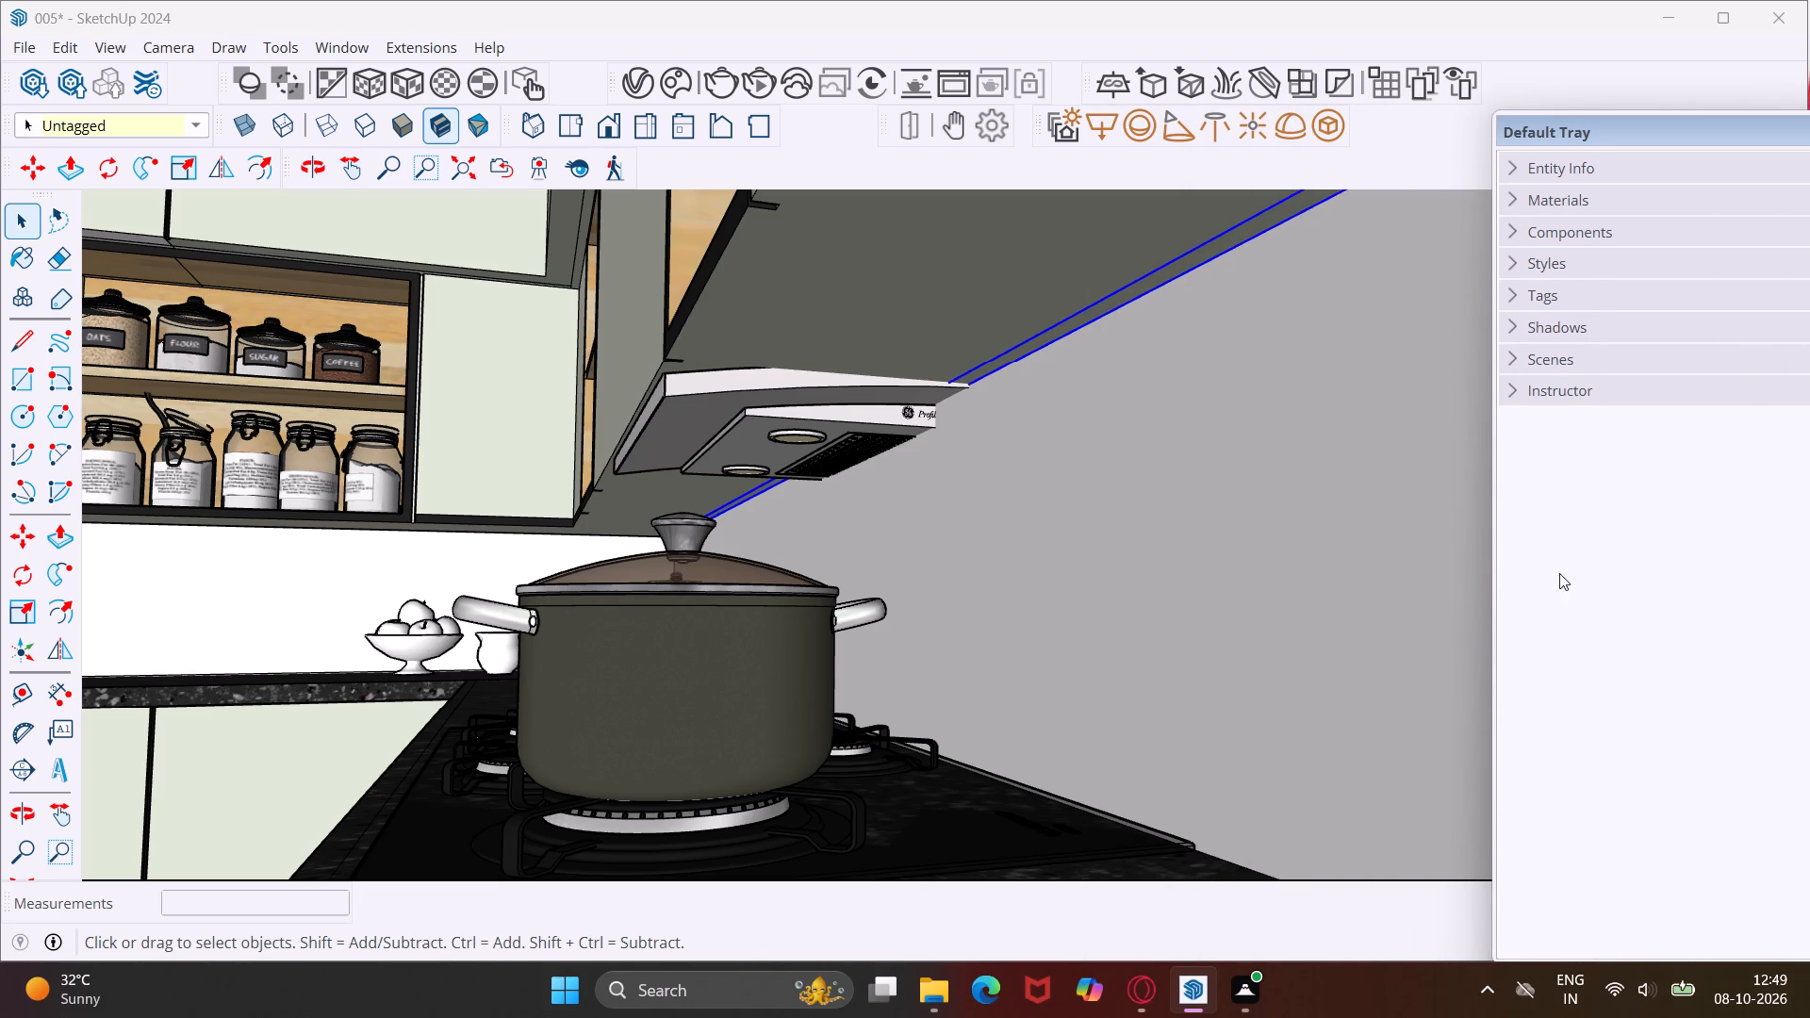
Convert the grouped strip under the hob-side wall cabinets into a V-Ray mesh light.
scroll(889, 575, "down", 3)
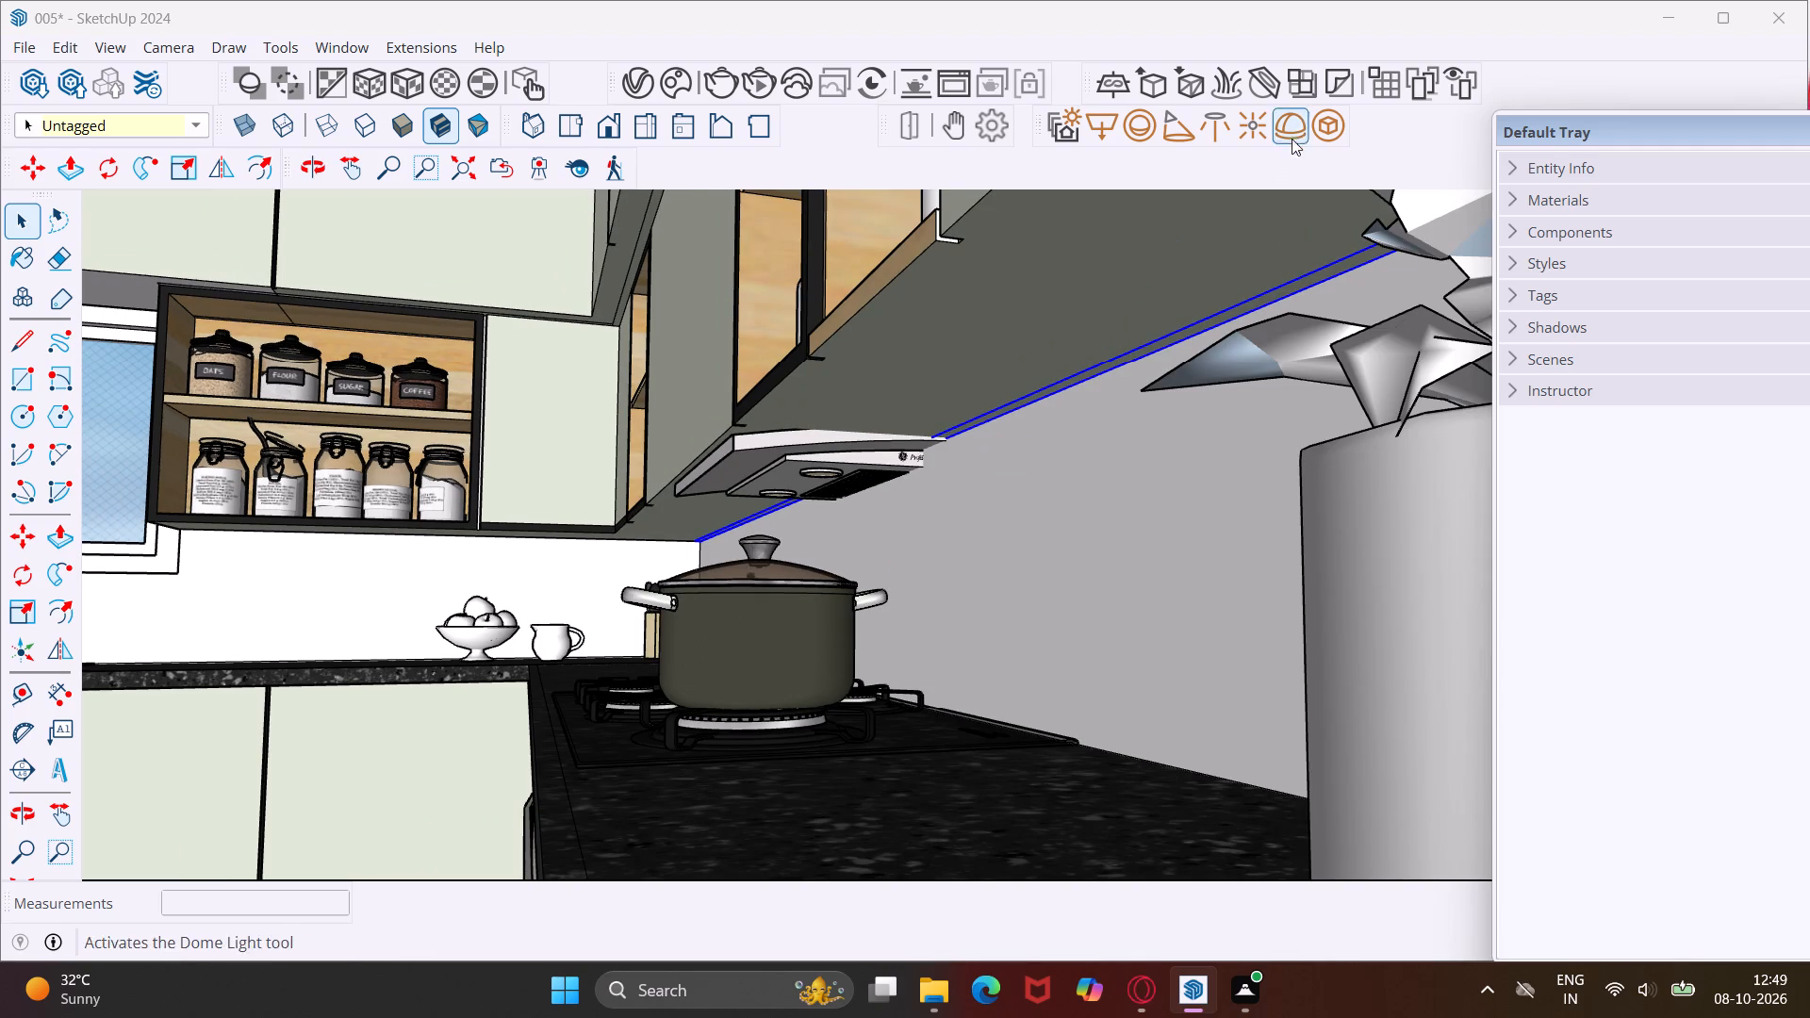
left_click(1324, 126)
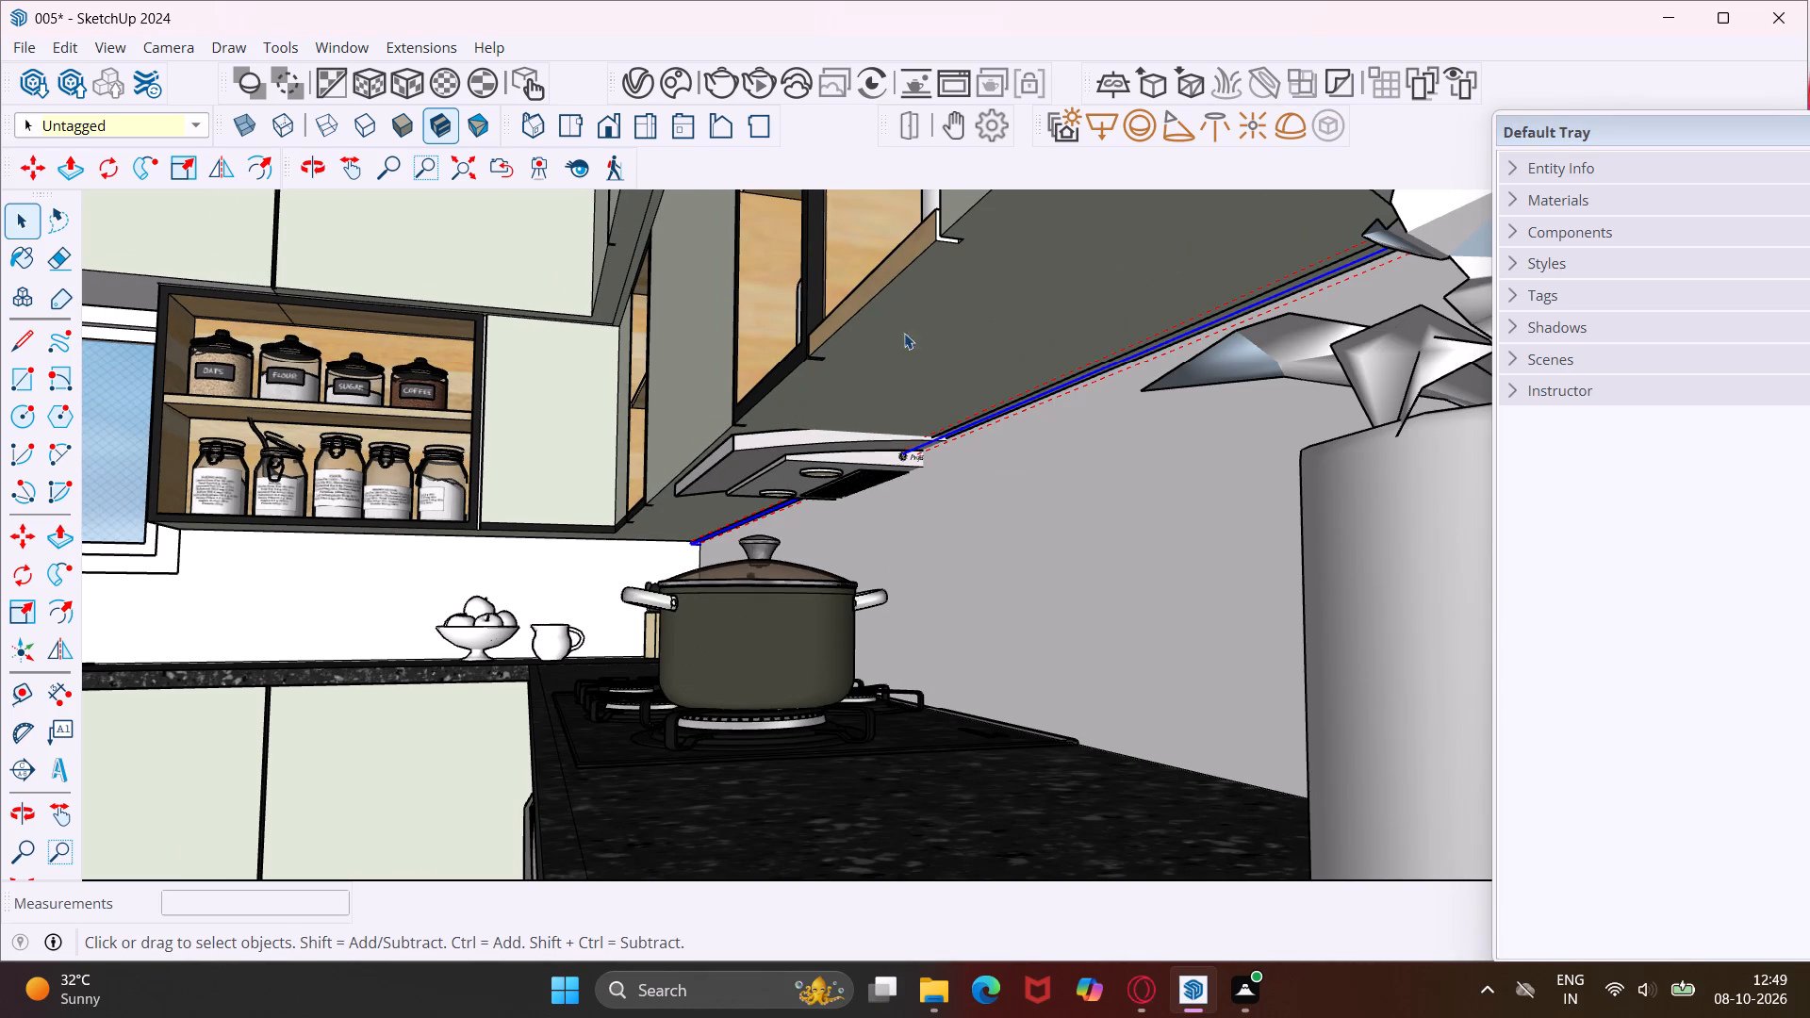
Group the narrow strip face along the window-side wall under the jar-shelf wall cabinets and convert it into a V-Ray mesh light.
scroll(365, 550, "up", 9)
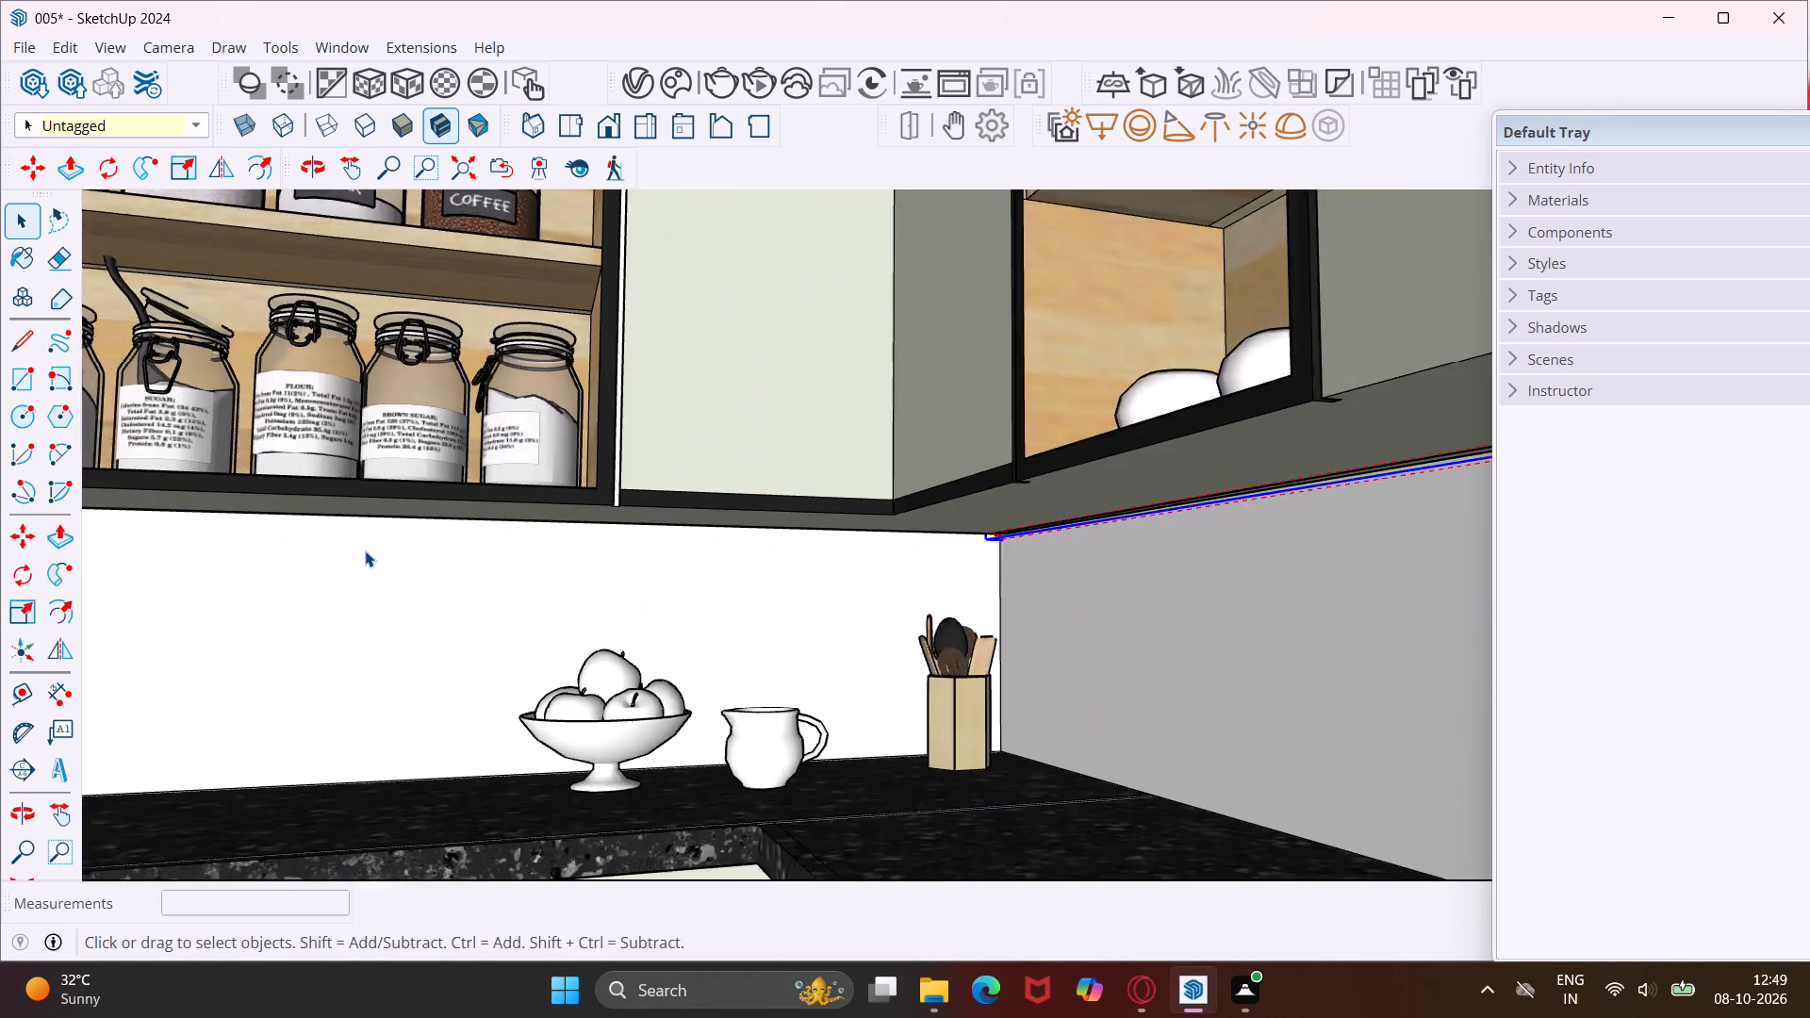
middle_click_drag(365, 550, 454, 470)
scroll(422, 522, "up", 7)
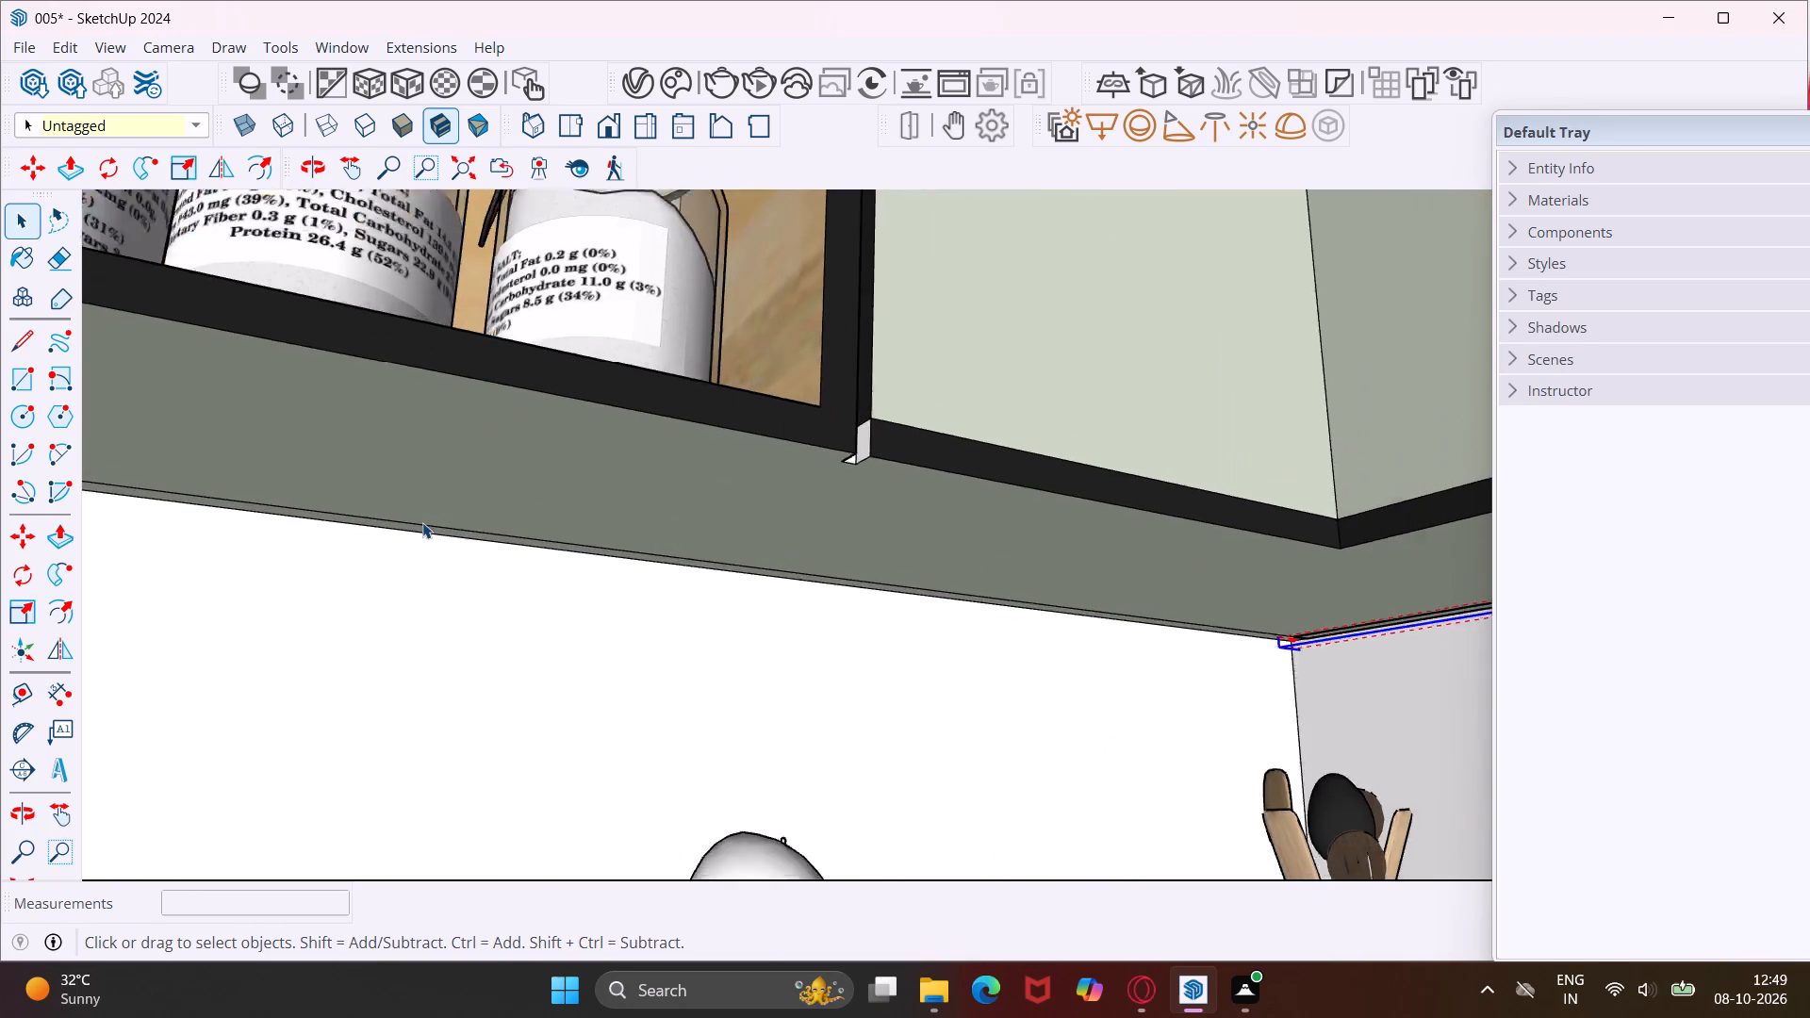
scroll(422, 522, "up", 1)
left_click(428, 527)
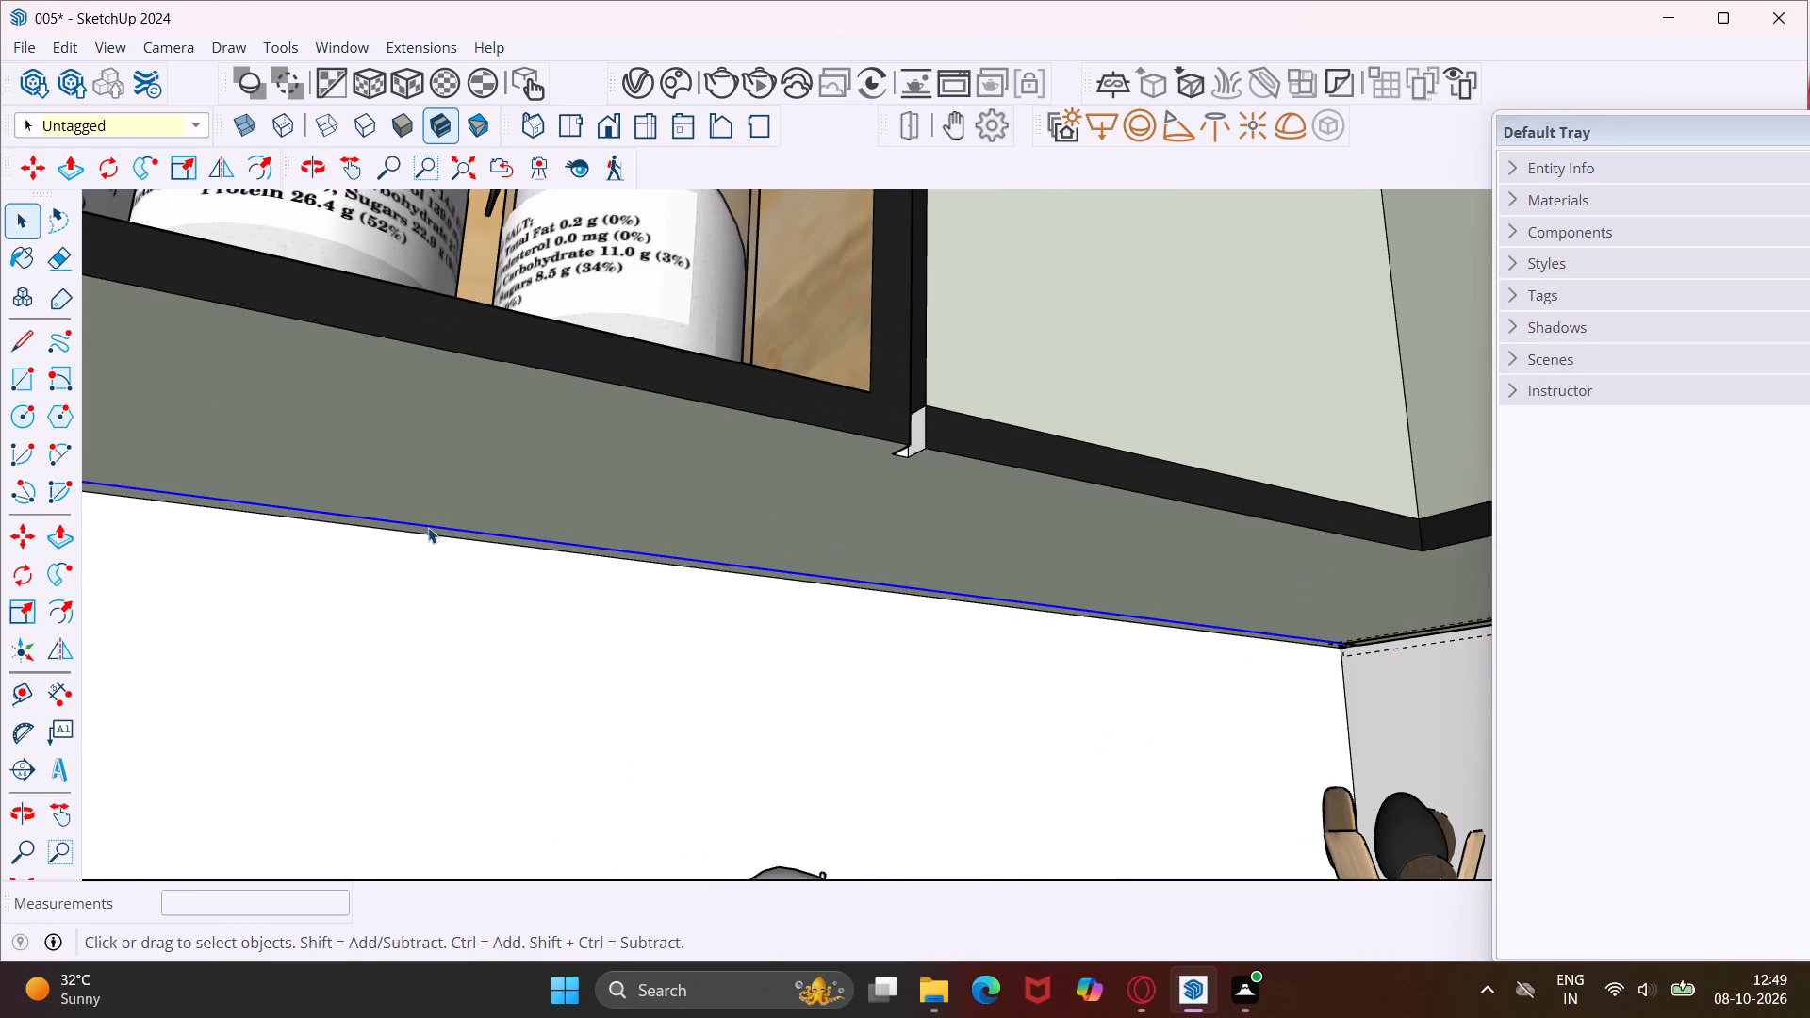
scroll(428, 527, "up", 7)
left_click(438, 534)
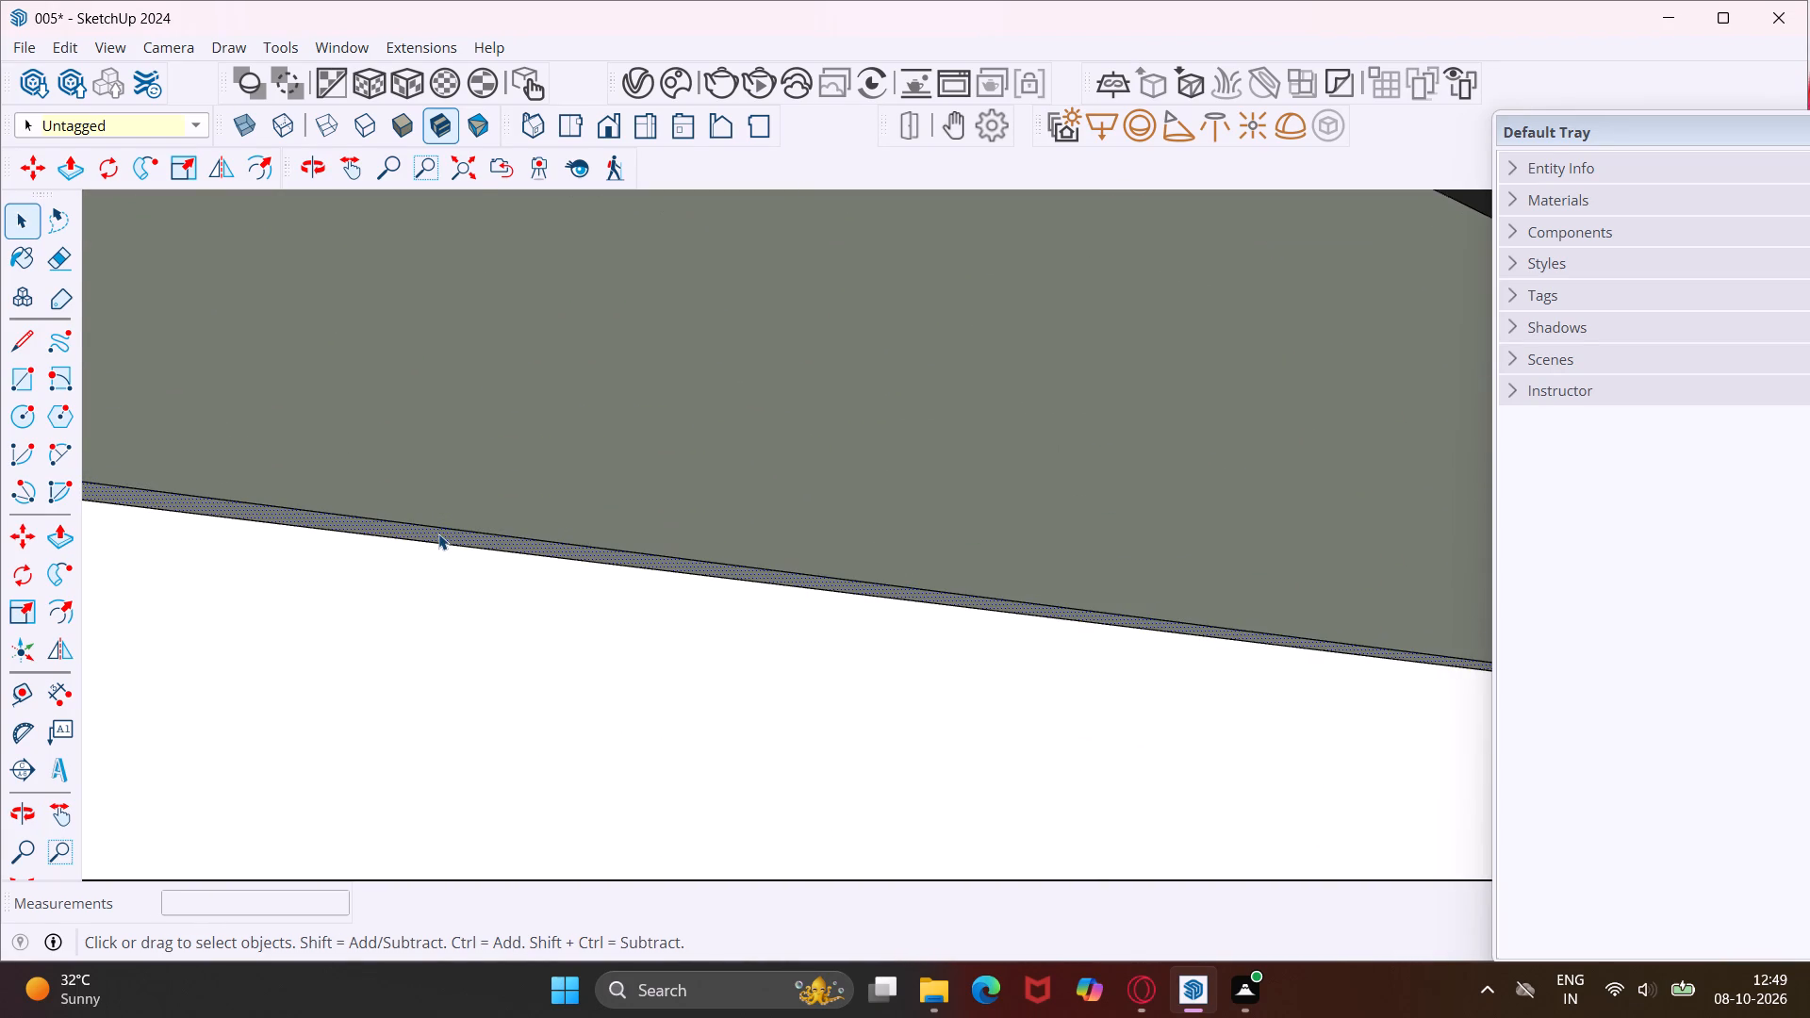
right_click(438, 534)
left_click(524, 202)
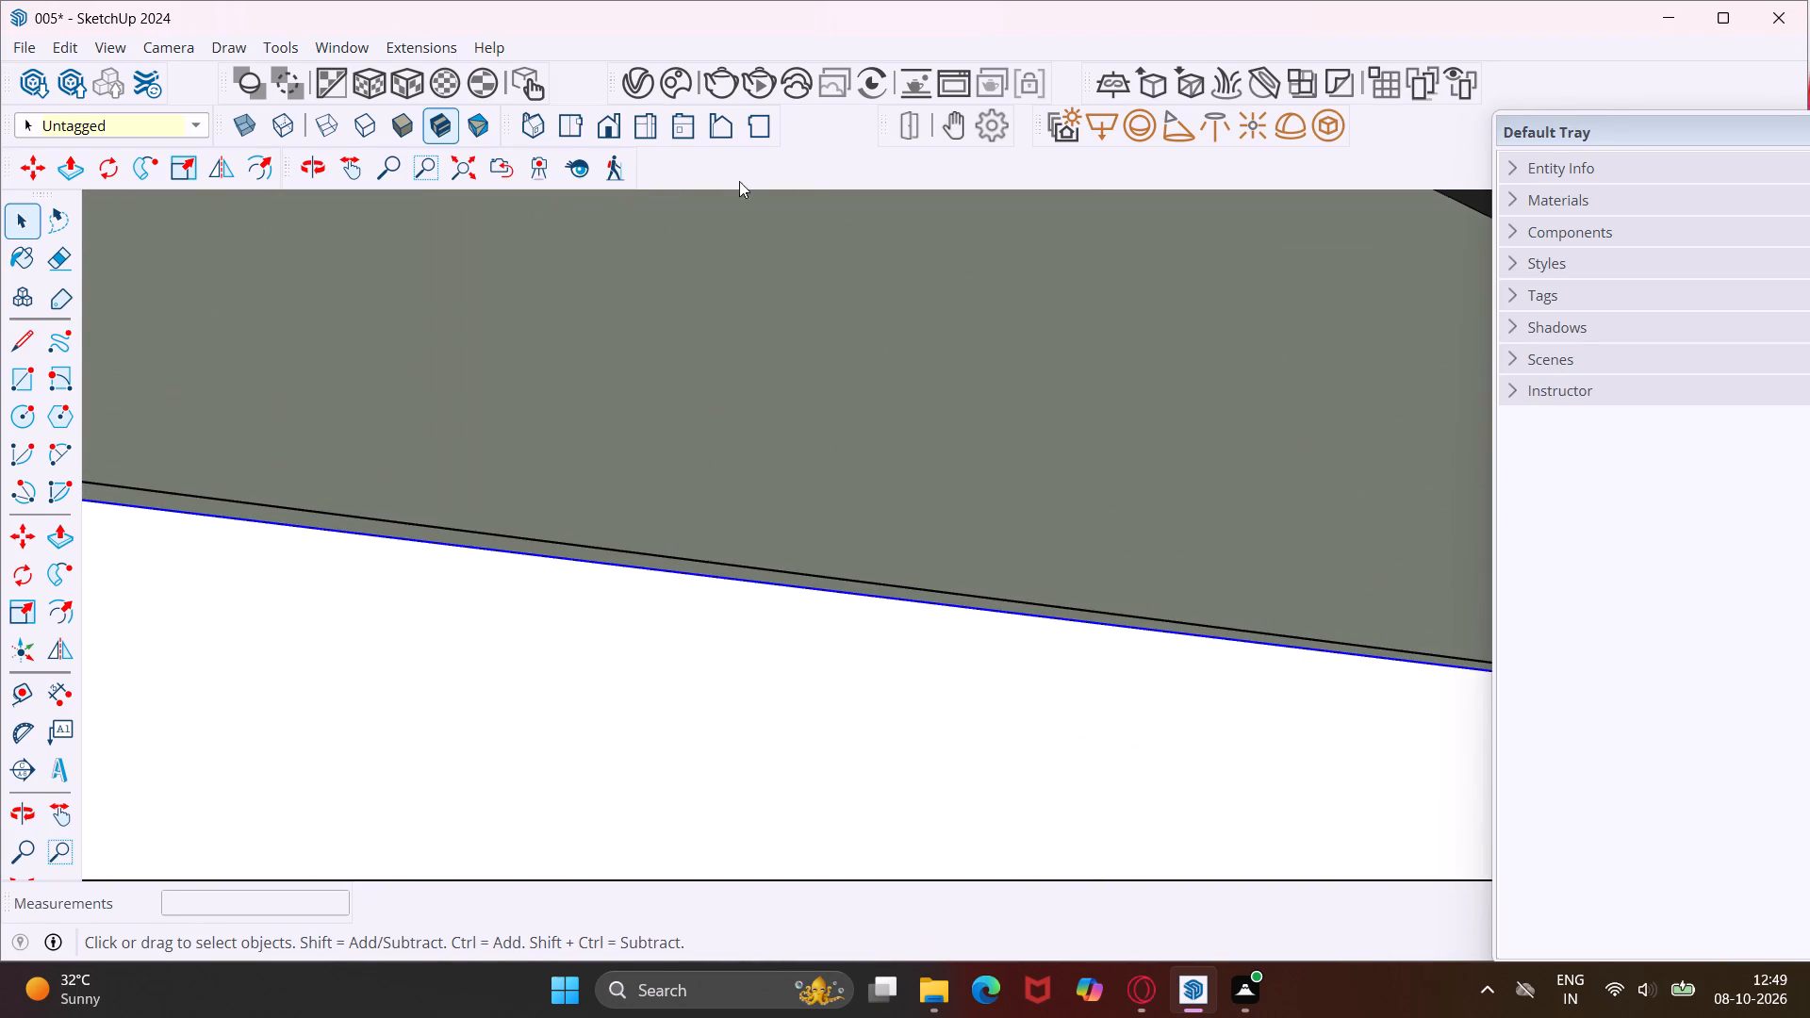
left_click(1318, 133)
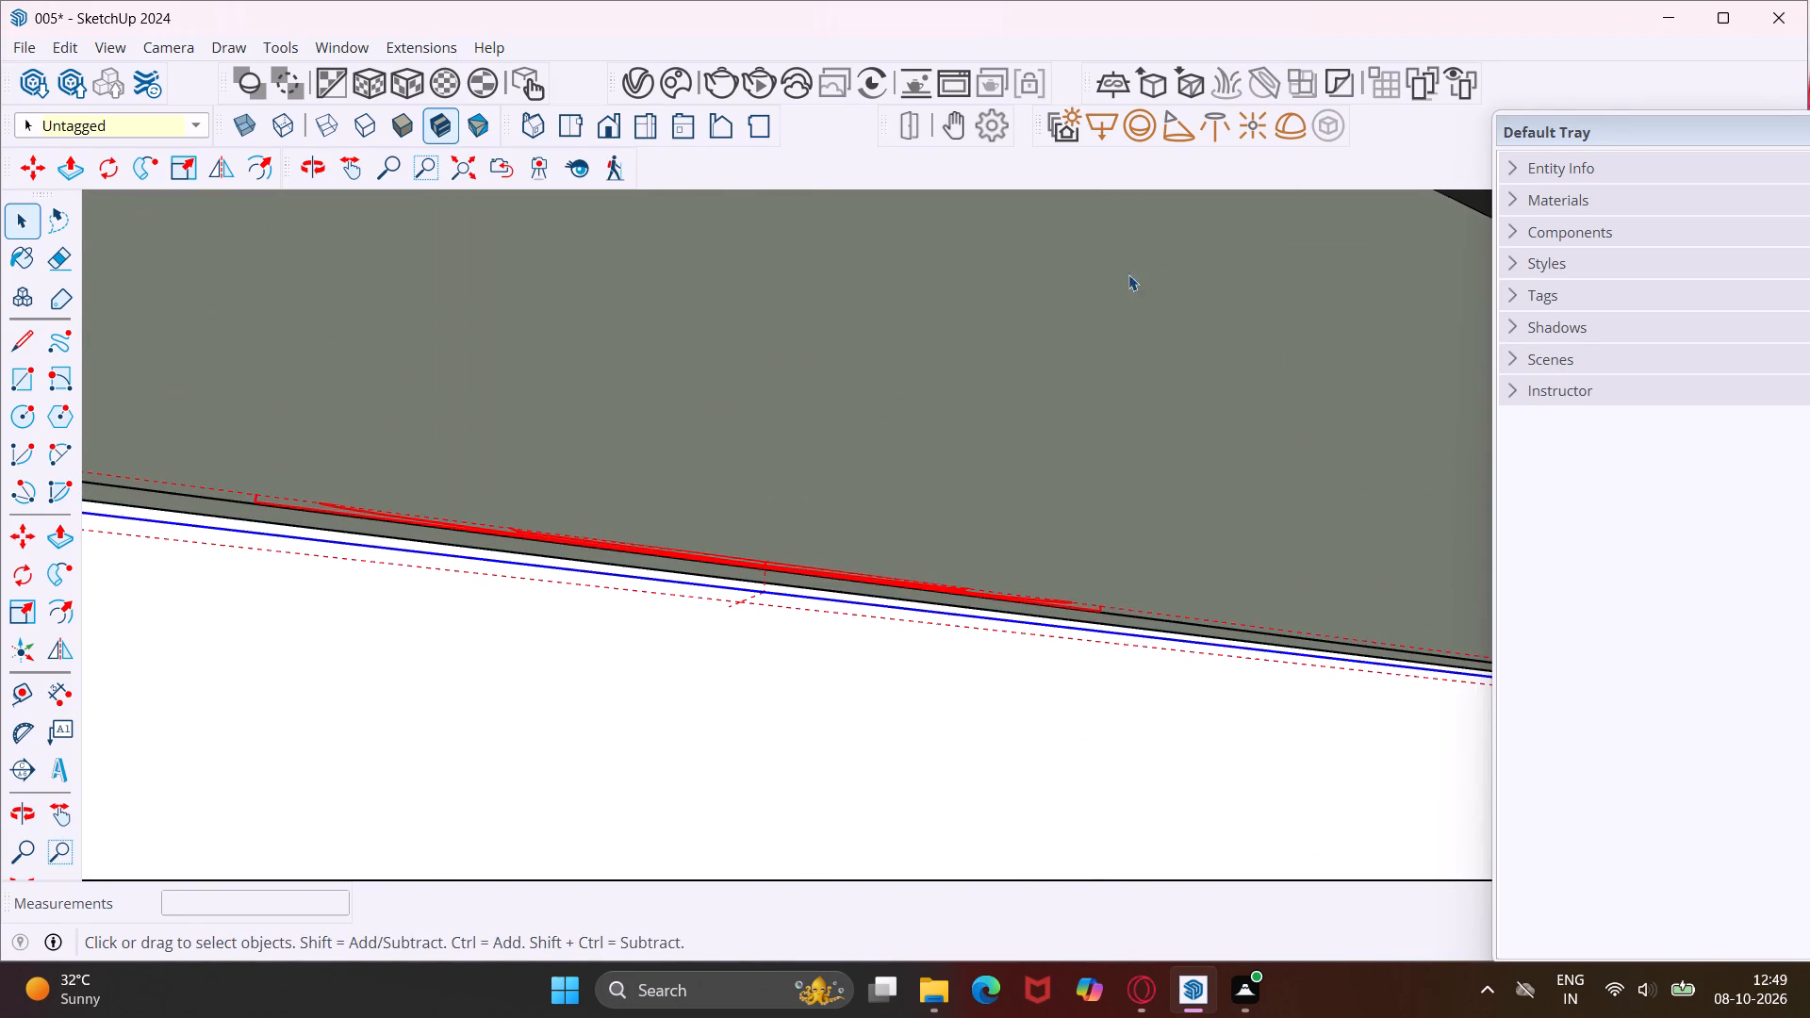
Group the thin wall-side strip beneath the wall cabinet above the chopping boards and convert it into a V-Ray mesh light.
scroll(1121, 298, "down", 5)
scroll(1068, 350, "down", 20)
scroll(1068, 350, "down", 4)
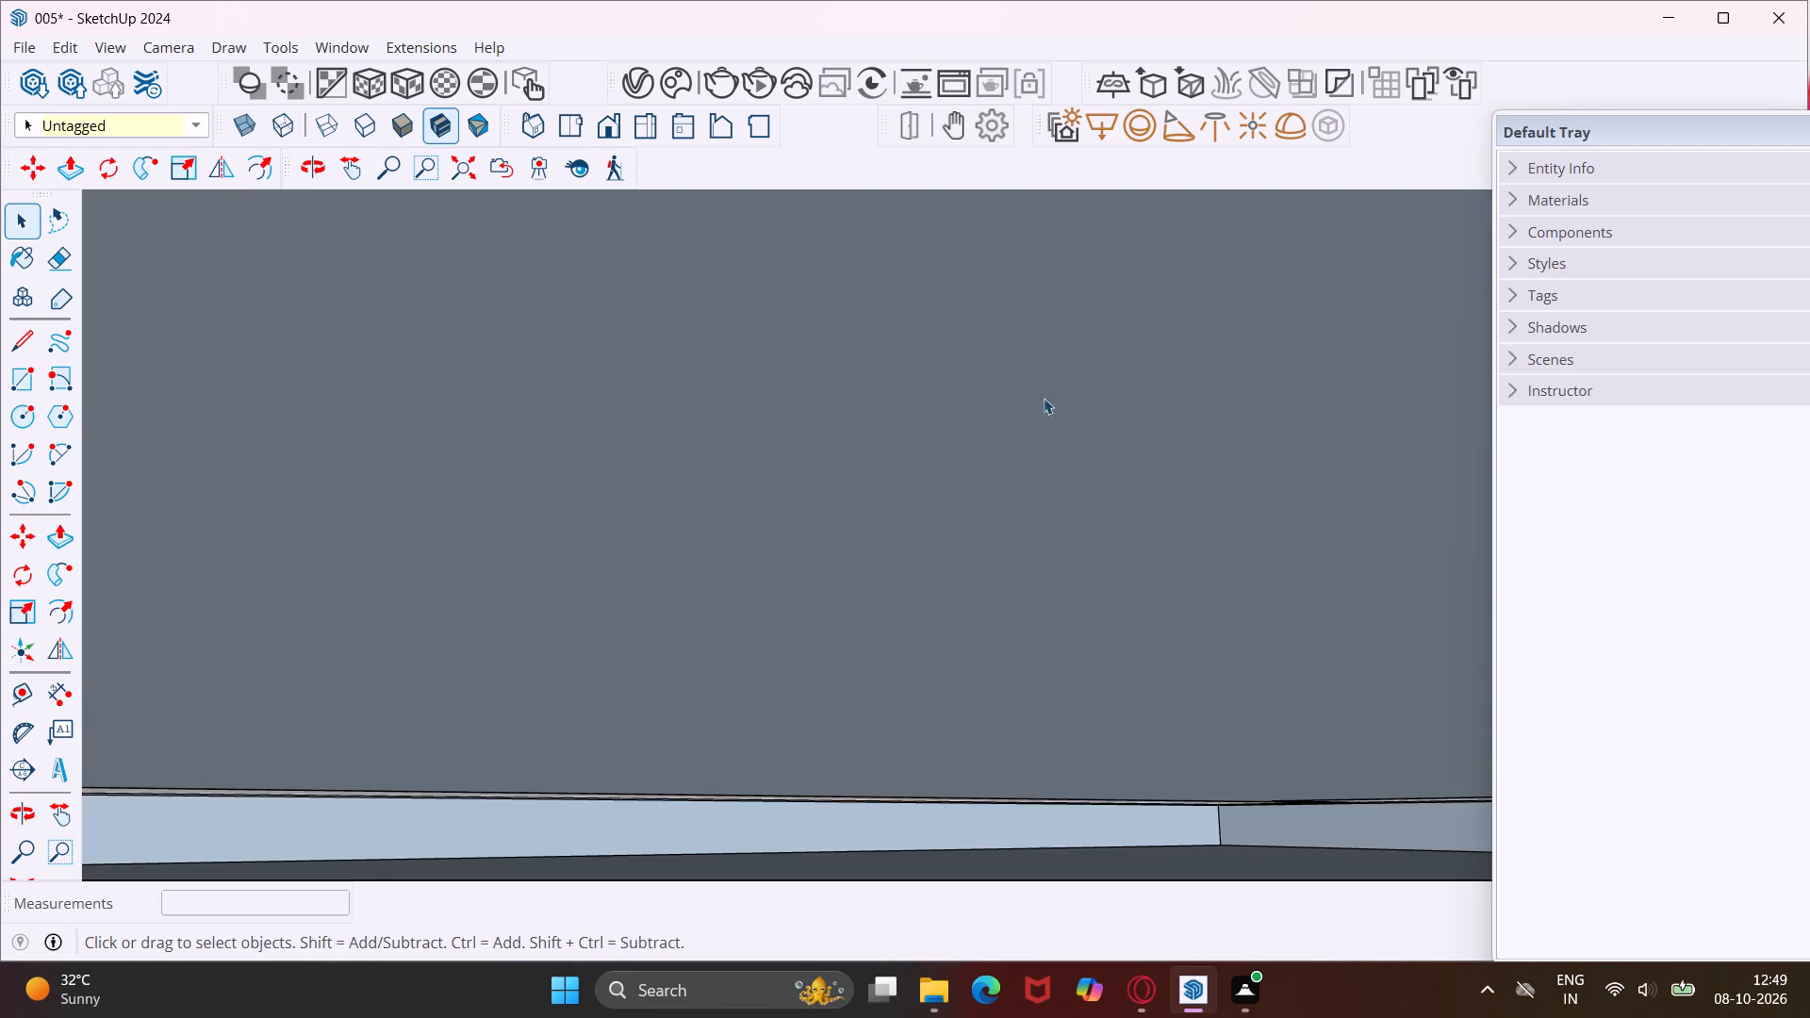
middle_click_drag(1067, 367, 945, 562)
scroll(922, 531, "down", 18)
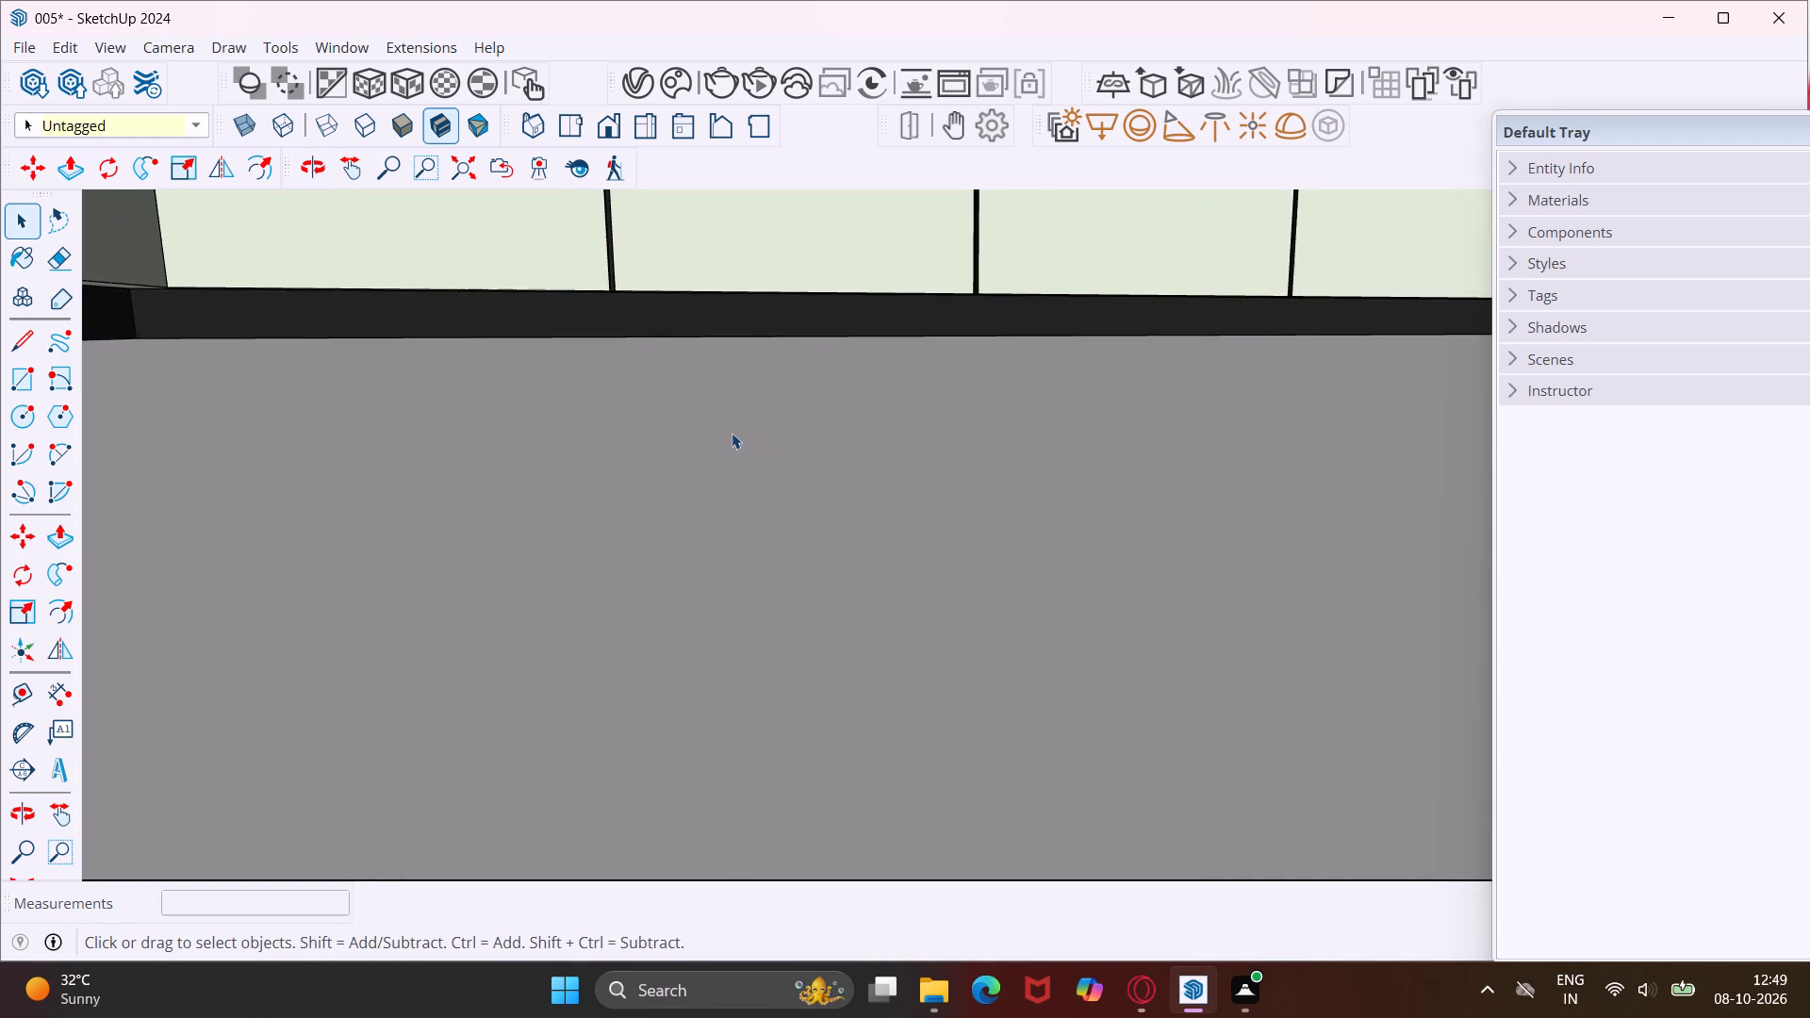
scroll(732, 433, "down", 7)
scroll(766, 362, "down", 18)
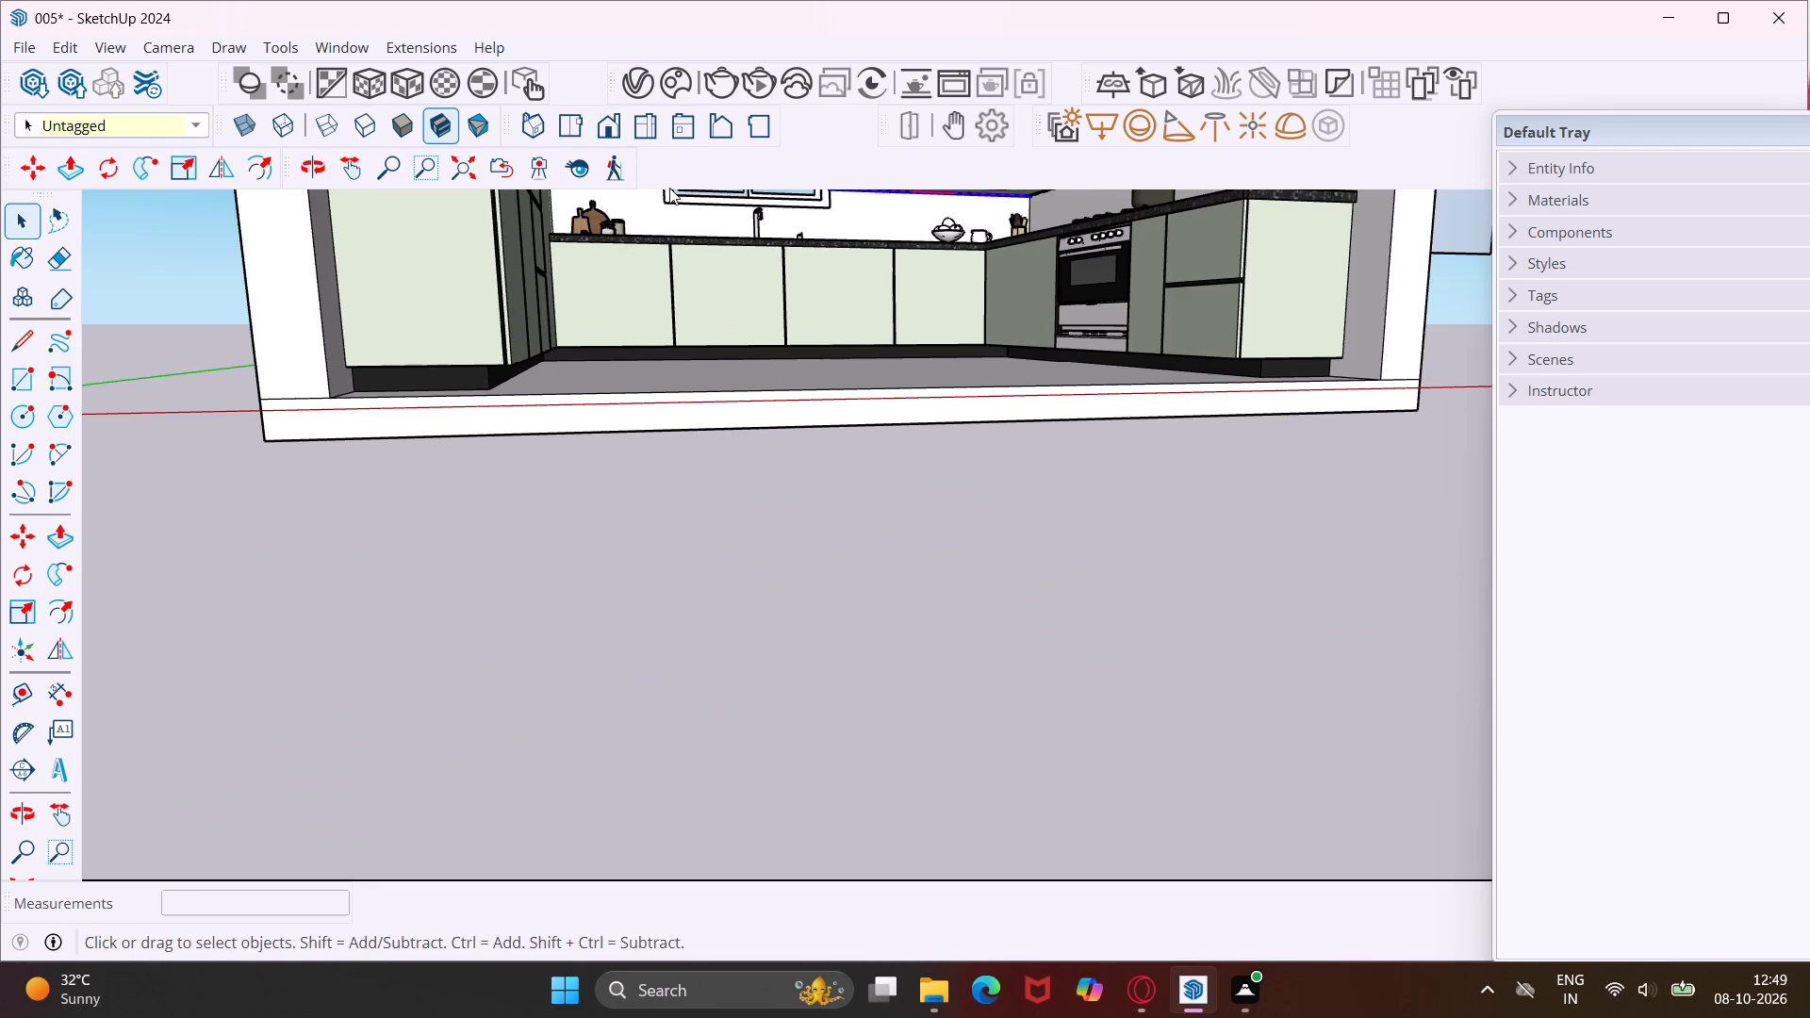
left_click(347, 169)
left_click_drag(639, 388, 595, 614)
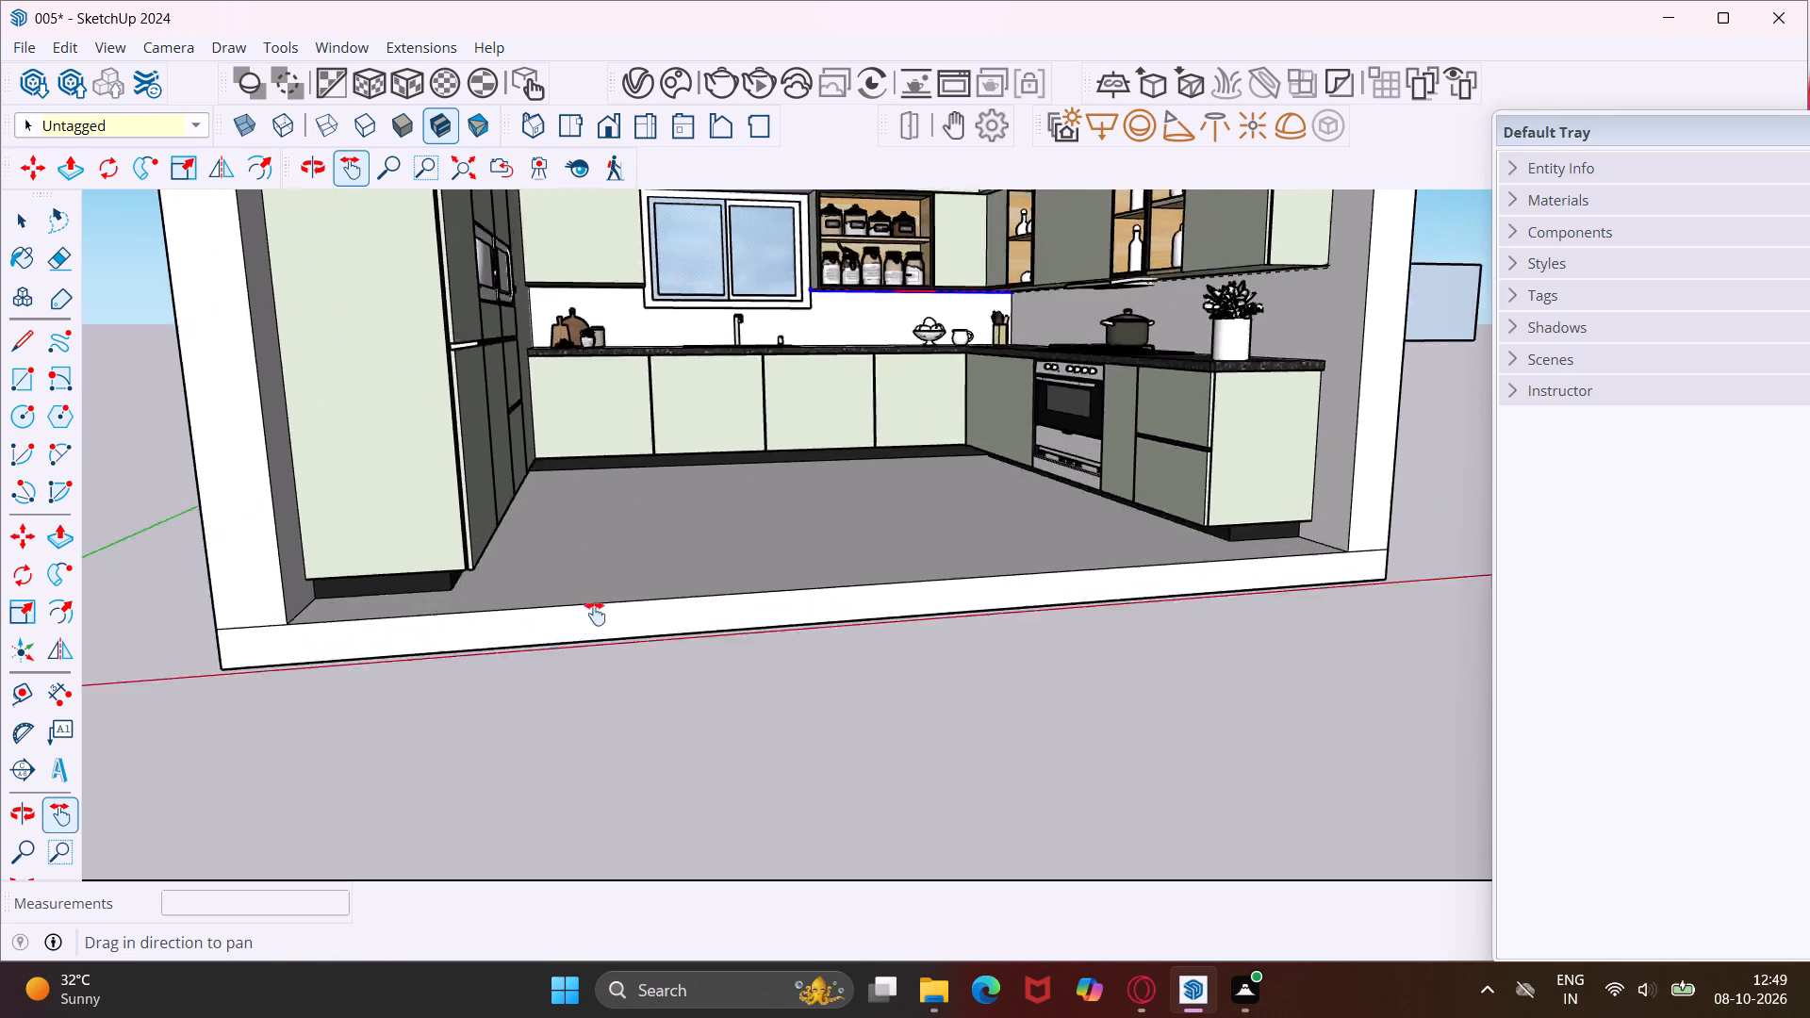
left_click_drag(595, 614, 547, 763)
scroll(525, 369, "up", 10)
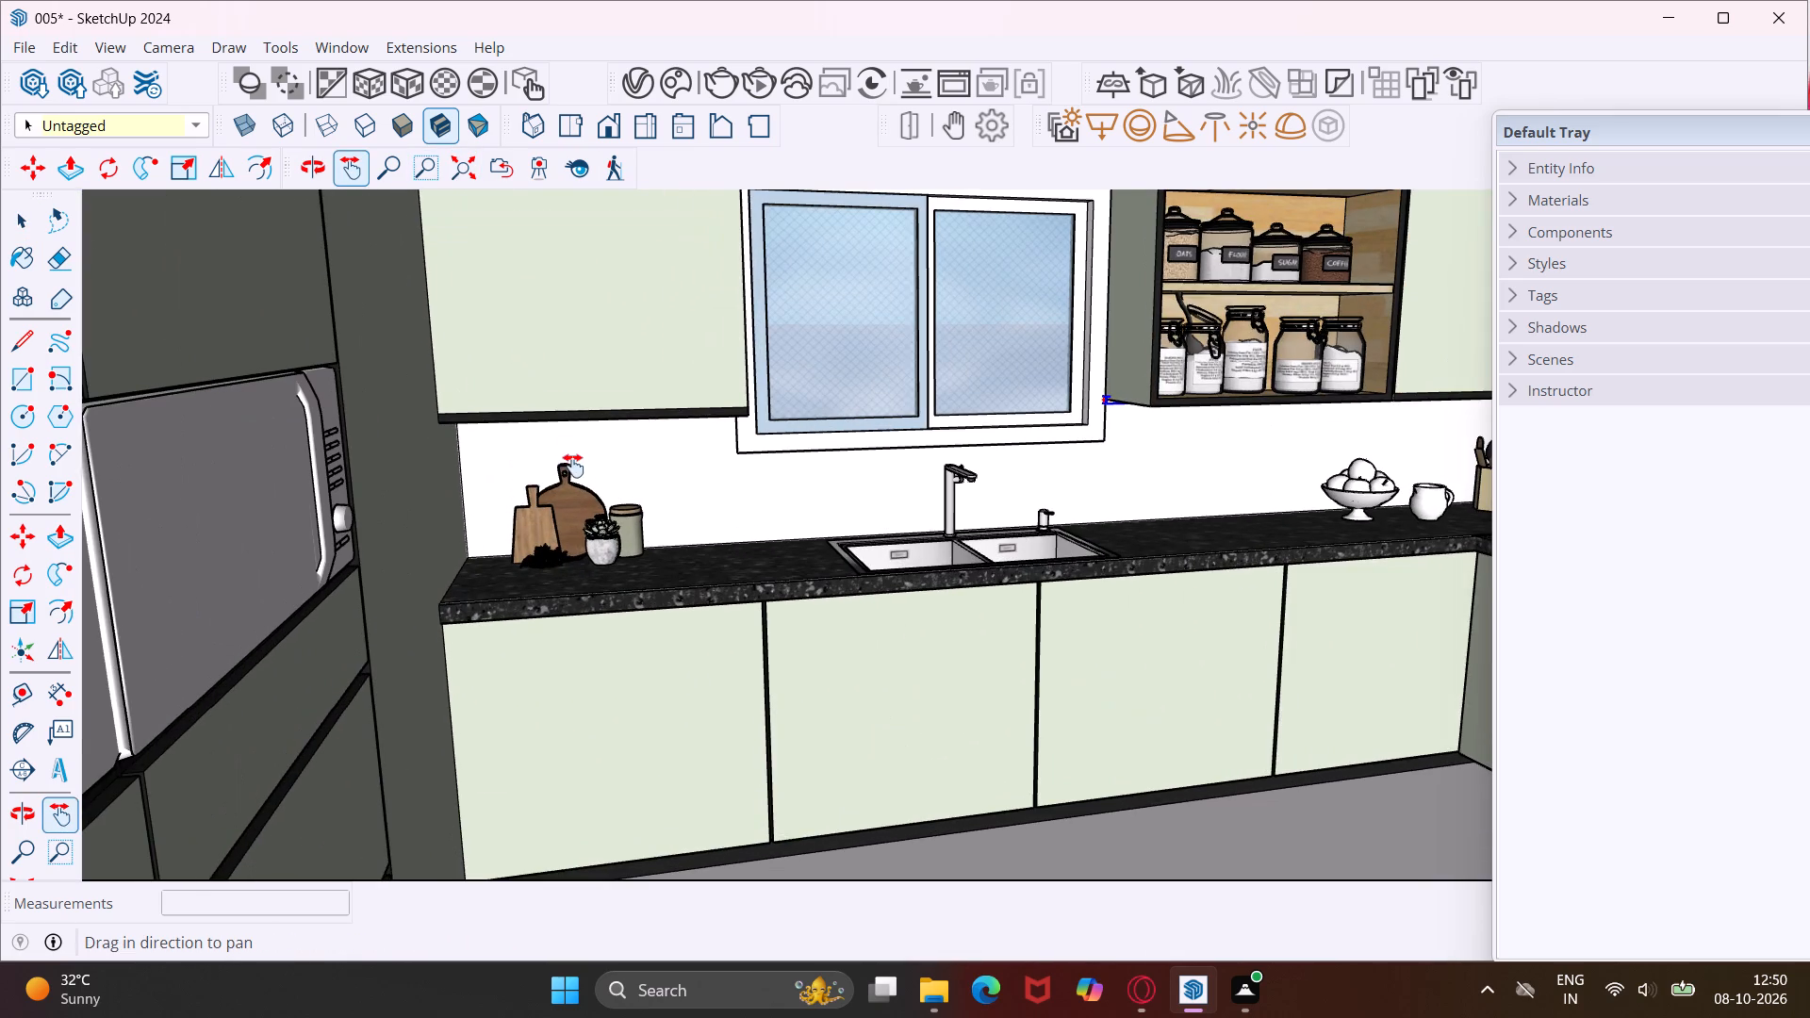
middle_click_drag(573, 466, 561, 323)
scroll(580, 388, "up", 10)
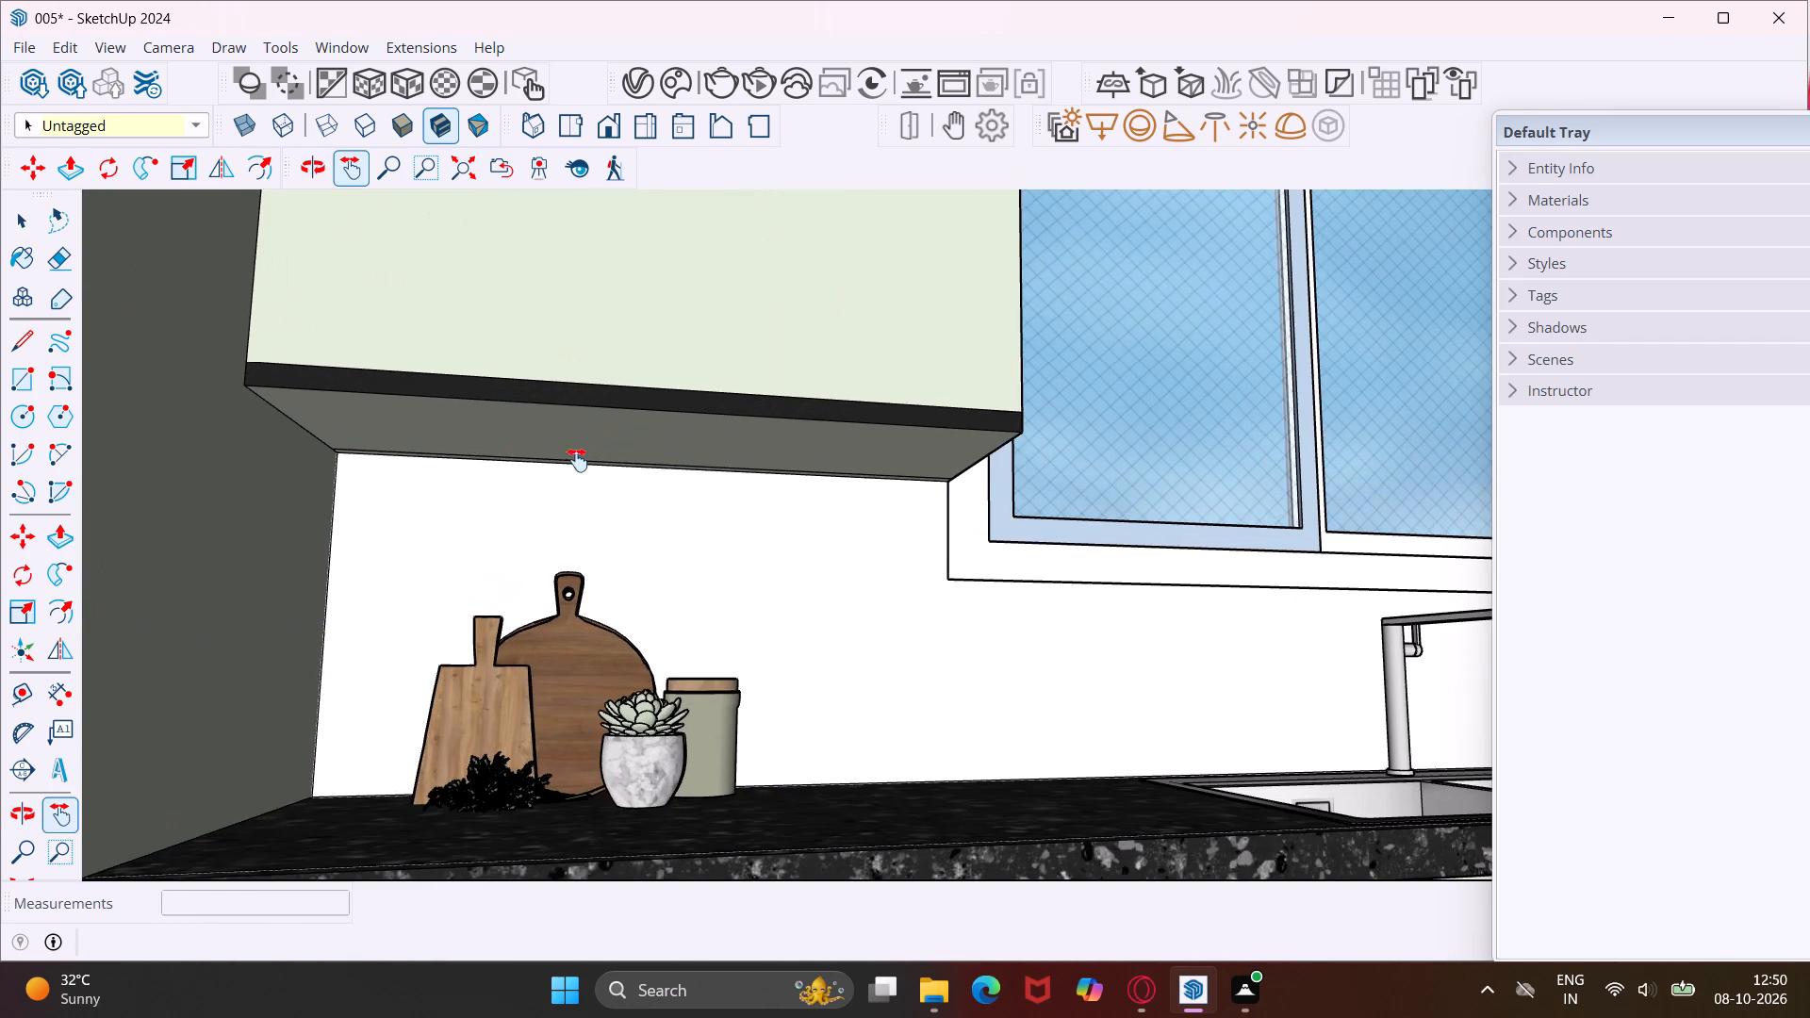
middle_click_drag(577, 468, 549, 364)
key("Escape")
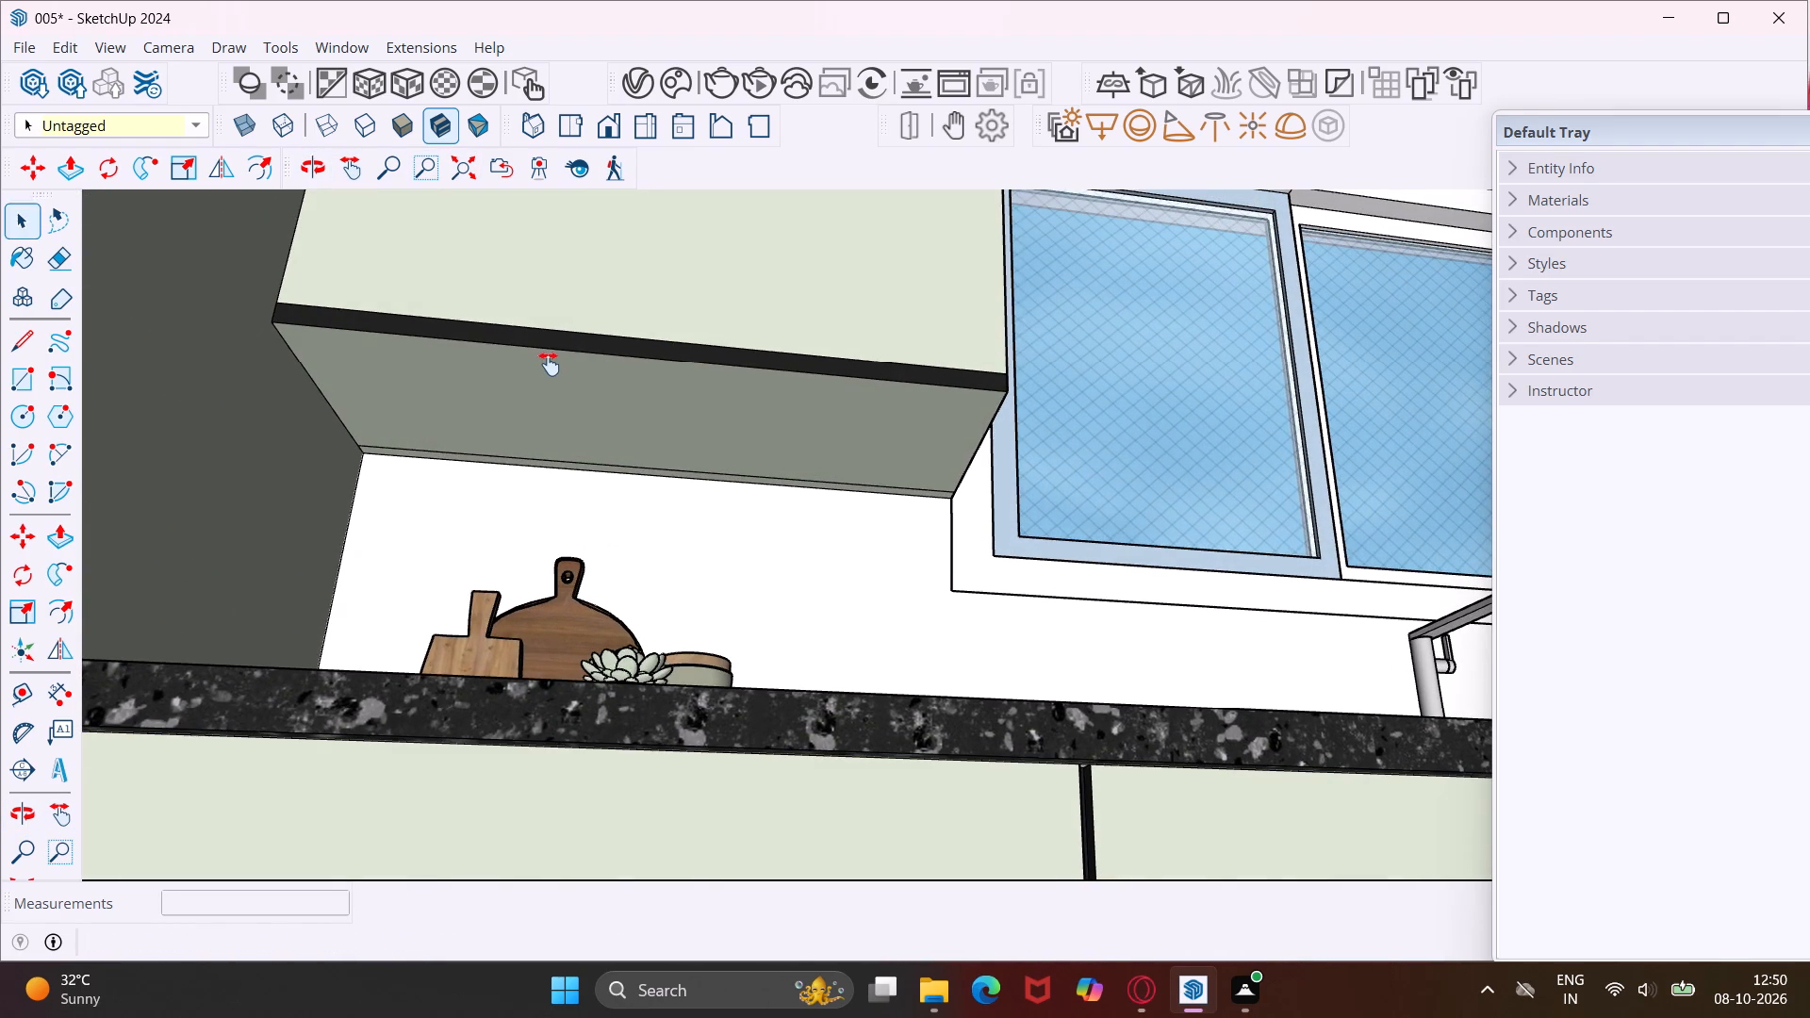
key("space")
scroll(561, 472, "up", 6)
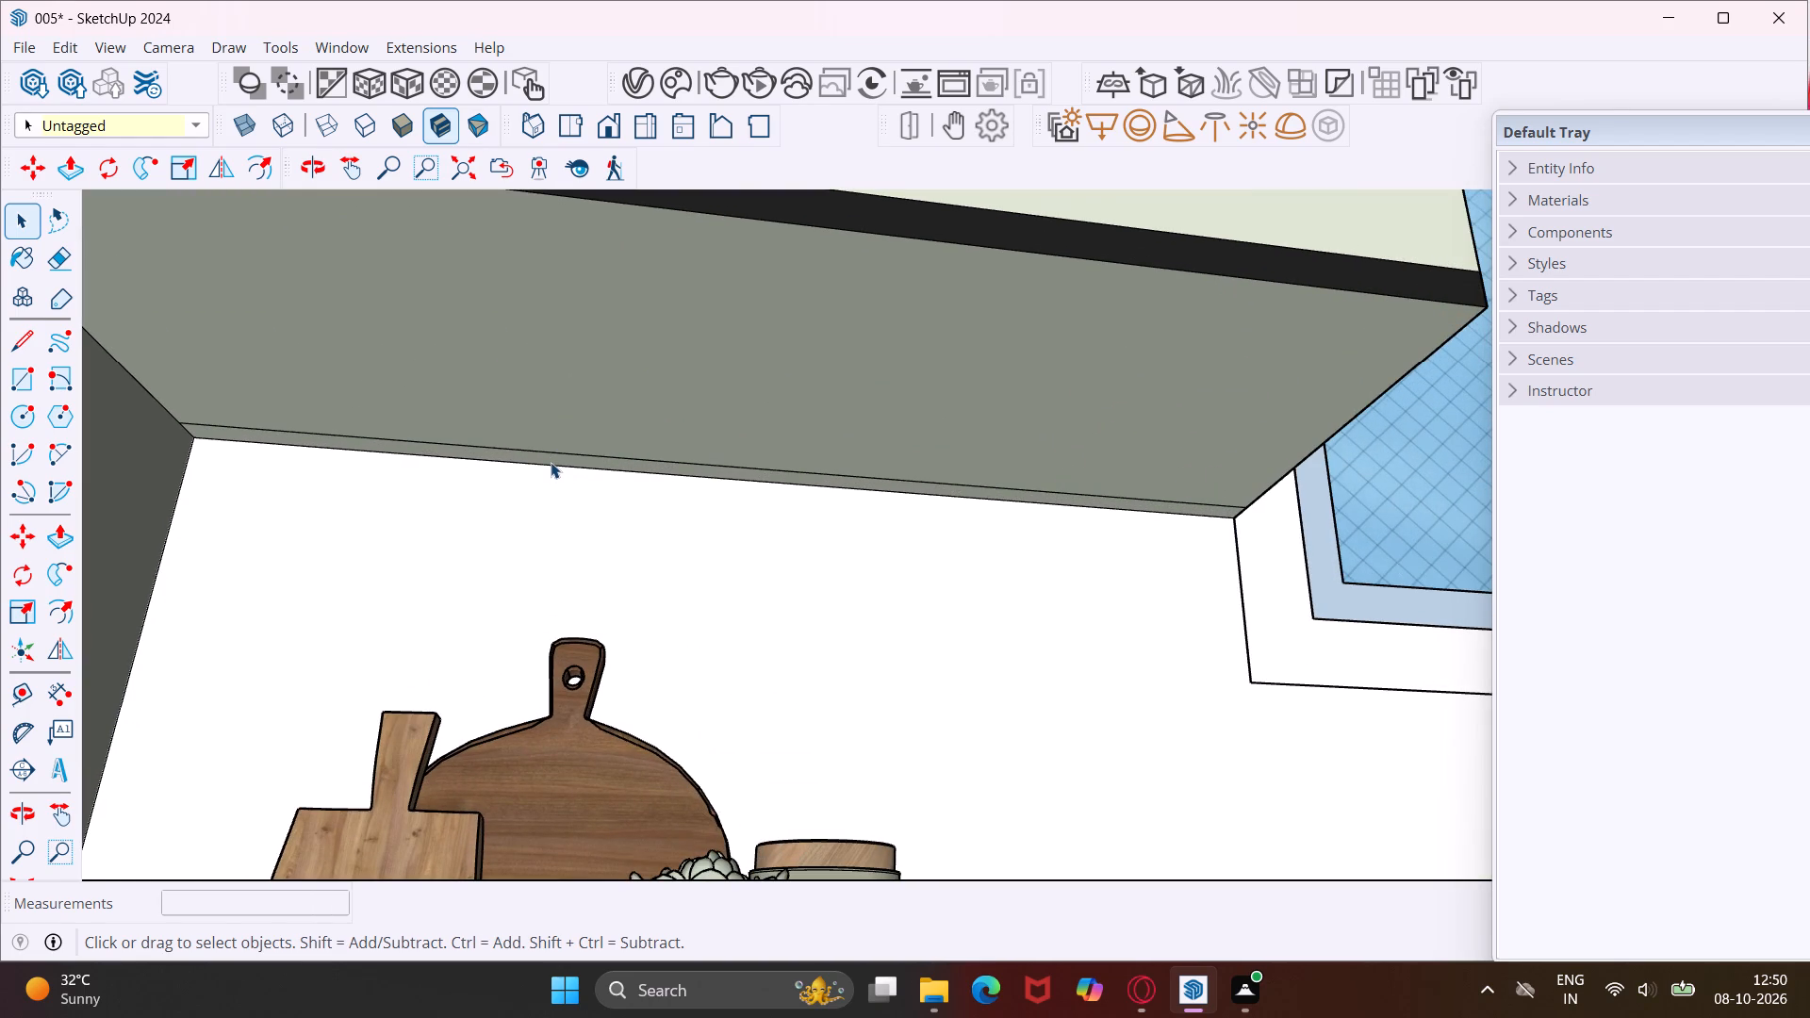
left_click(551, 462)
right_click(551, 462)
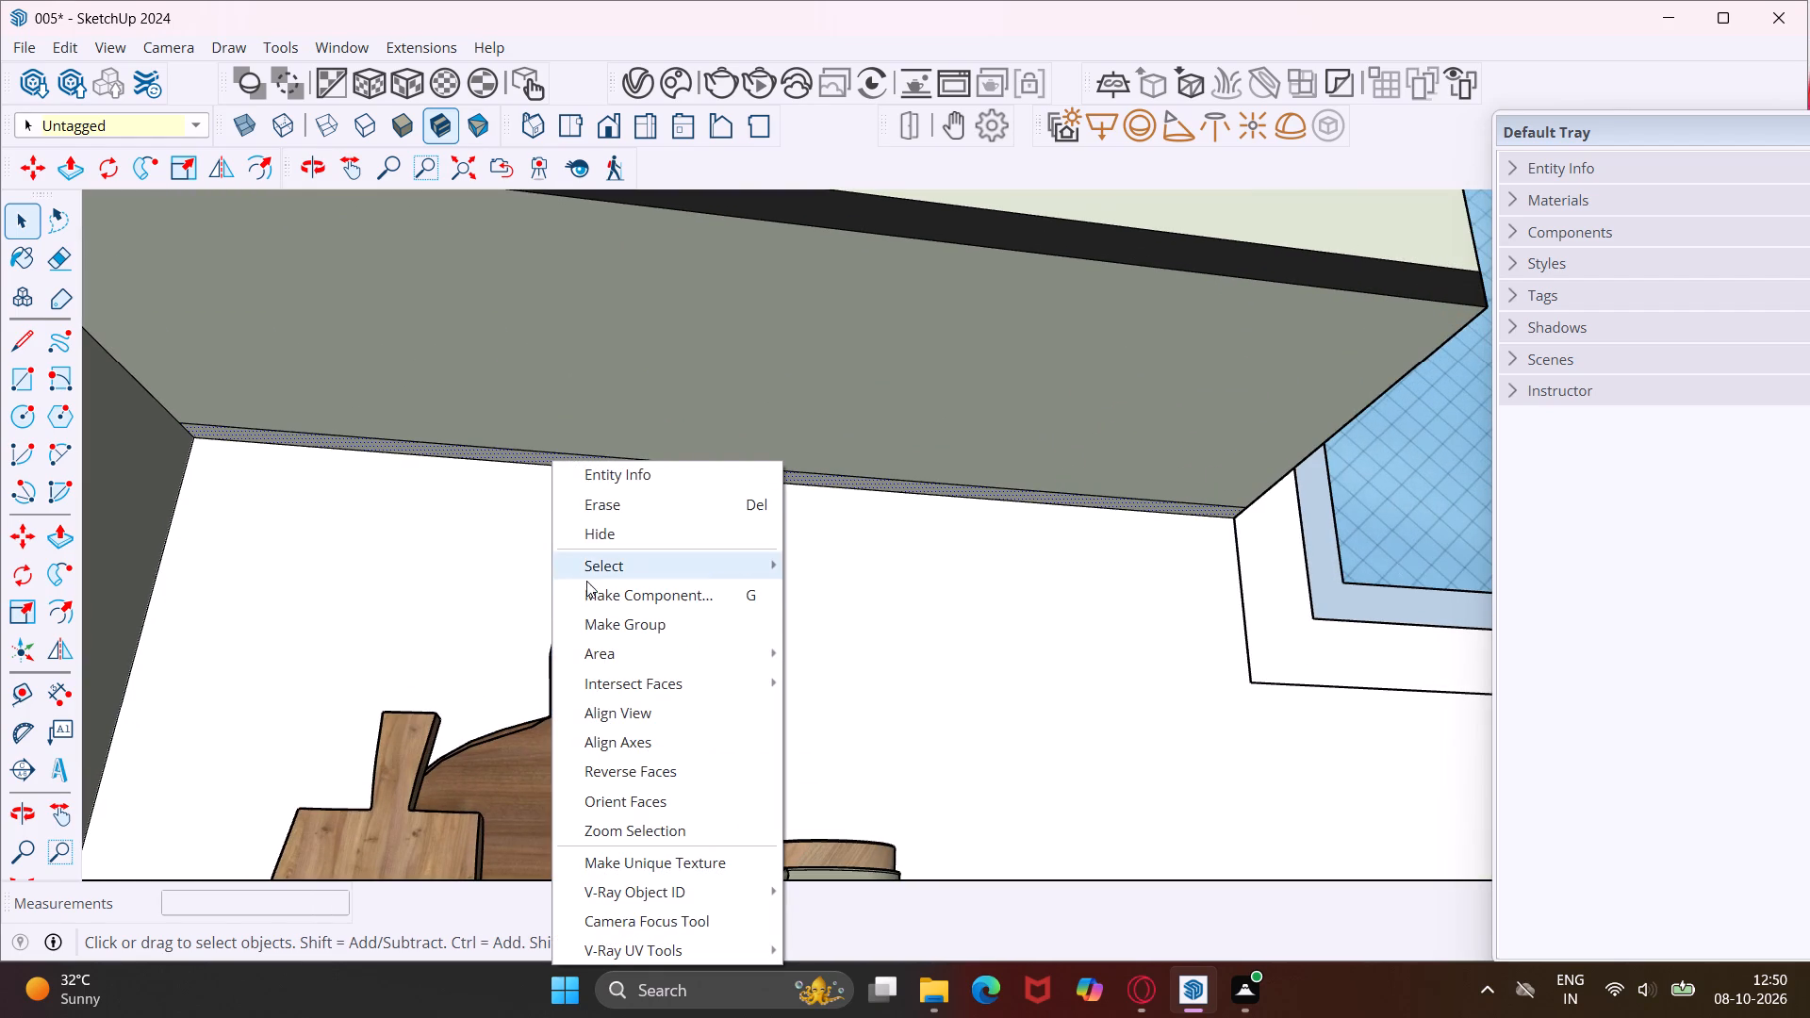
left_click(598, 617)
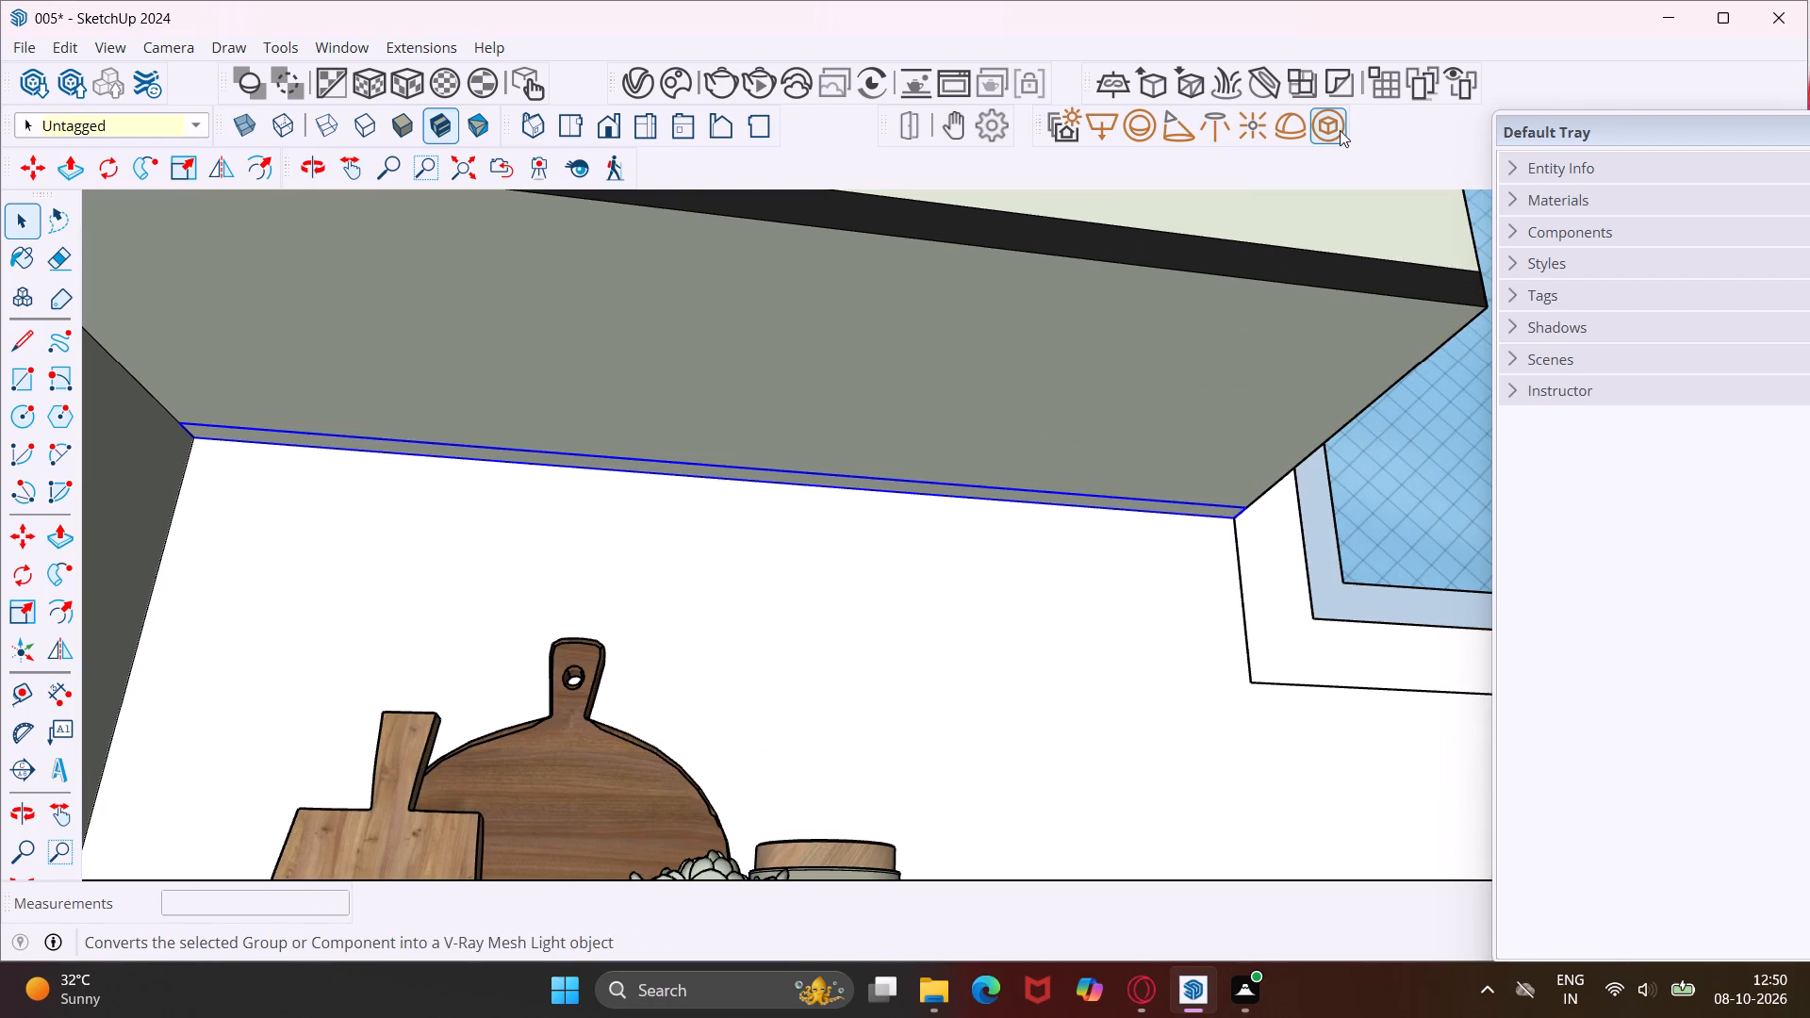
left_click(1340, 130)
Group the narrow strip between the upper cabinets and the wall cabinet beside the tall oven units, and convert it into a V-Ray mesh light.
middle_click_drag(1160, 333, 1000, 555)
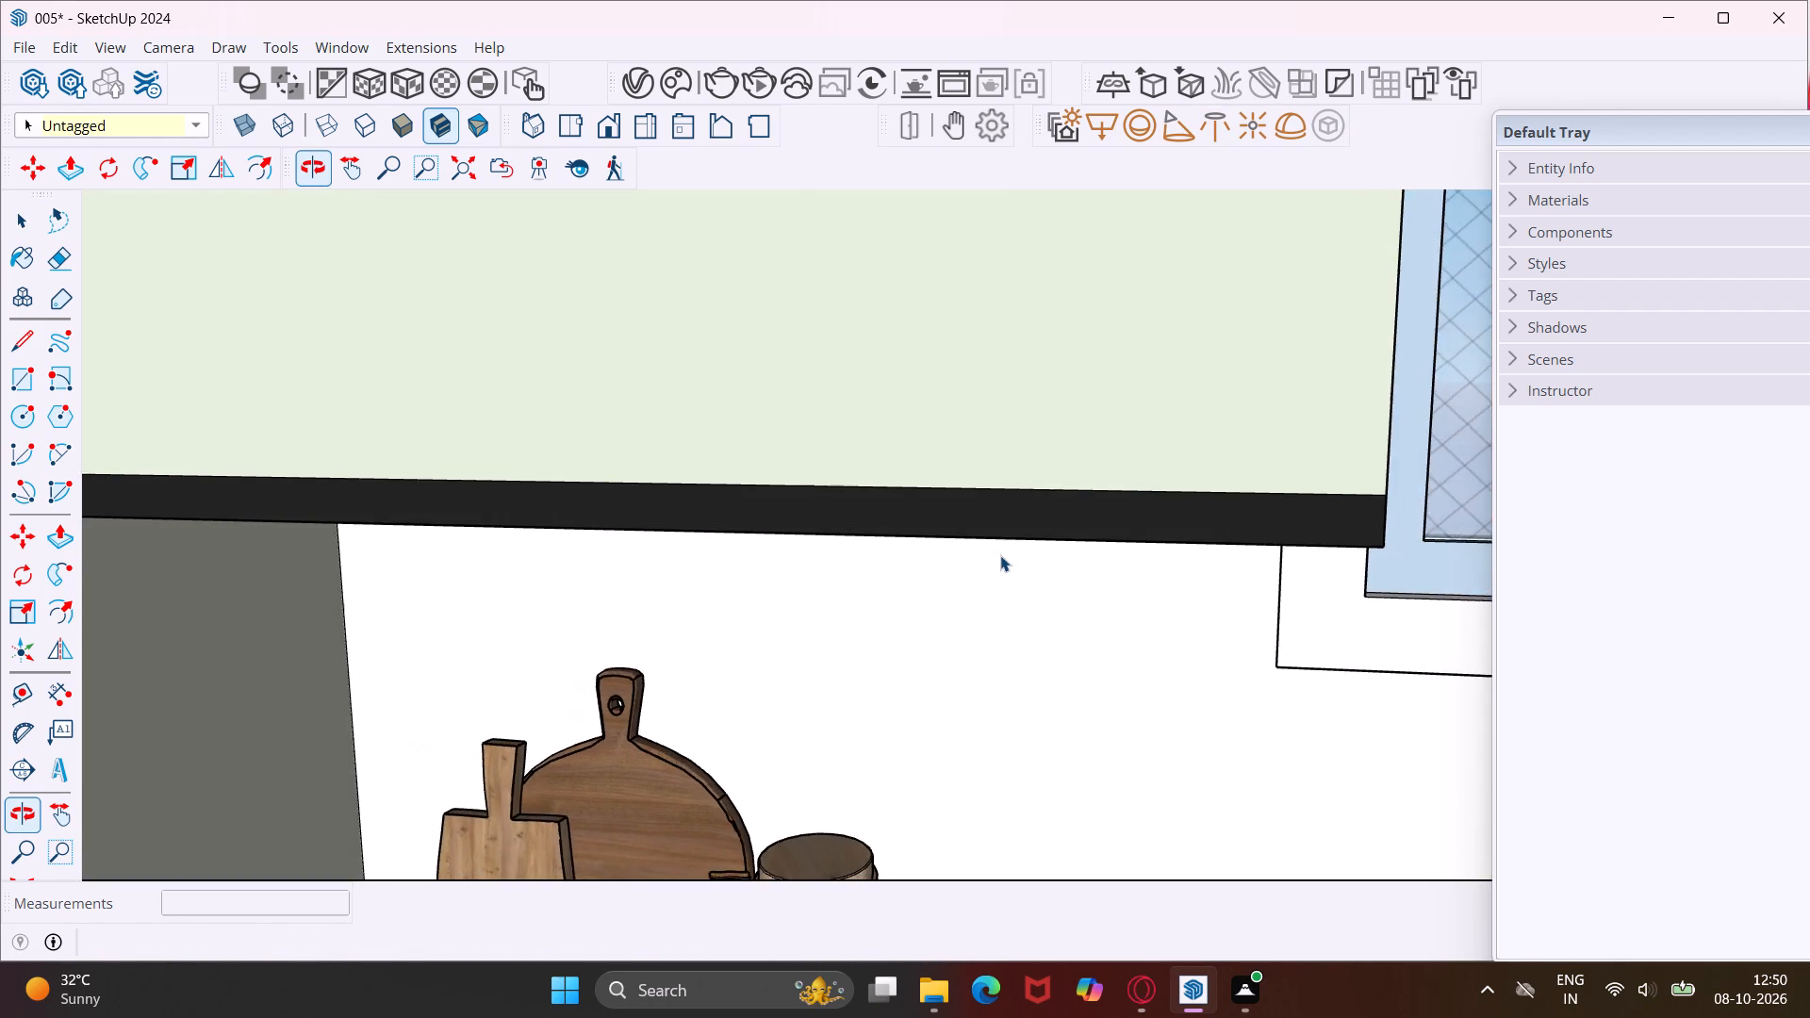
scroll(976, 546, "down", 20)
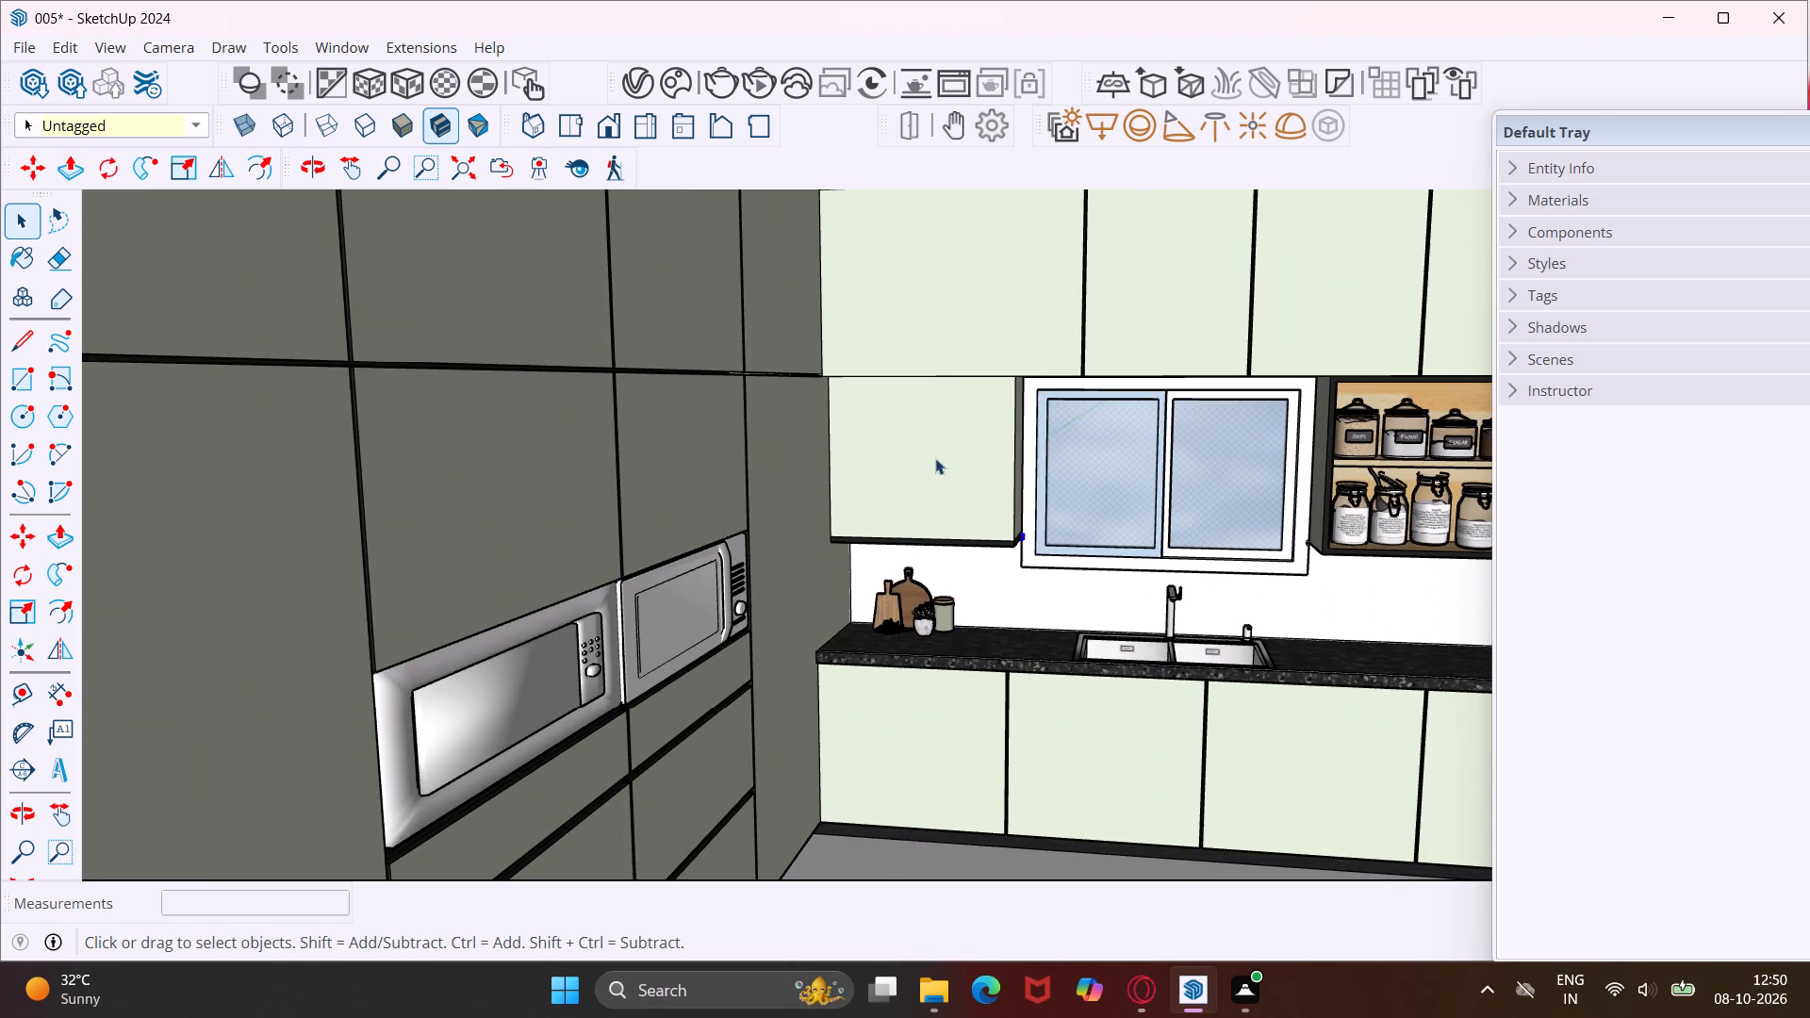
middle_click_drag(933, 402, 962, 338)
scroll(956, 390, "up", 6)
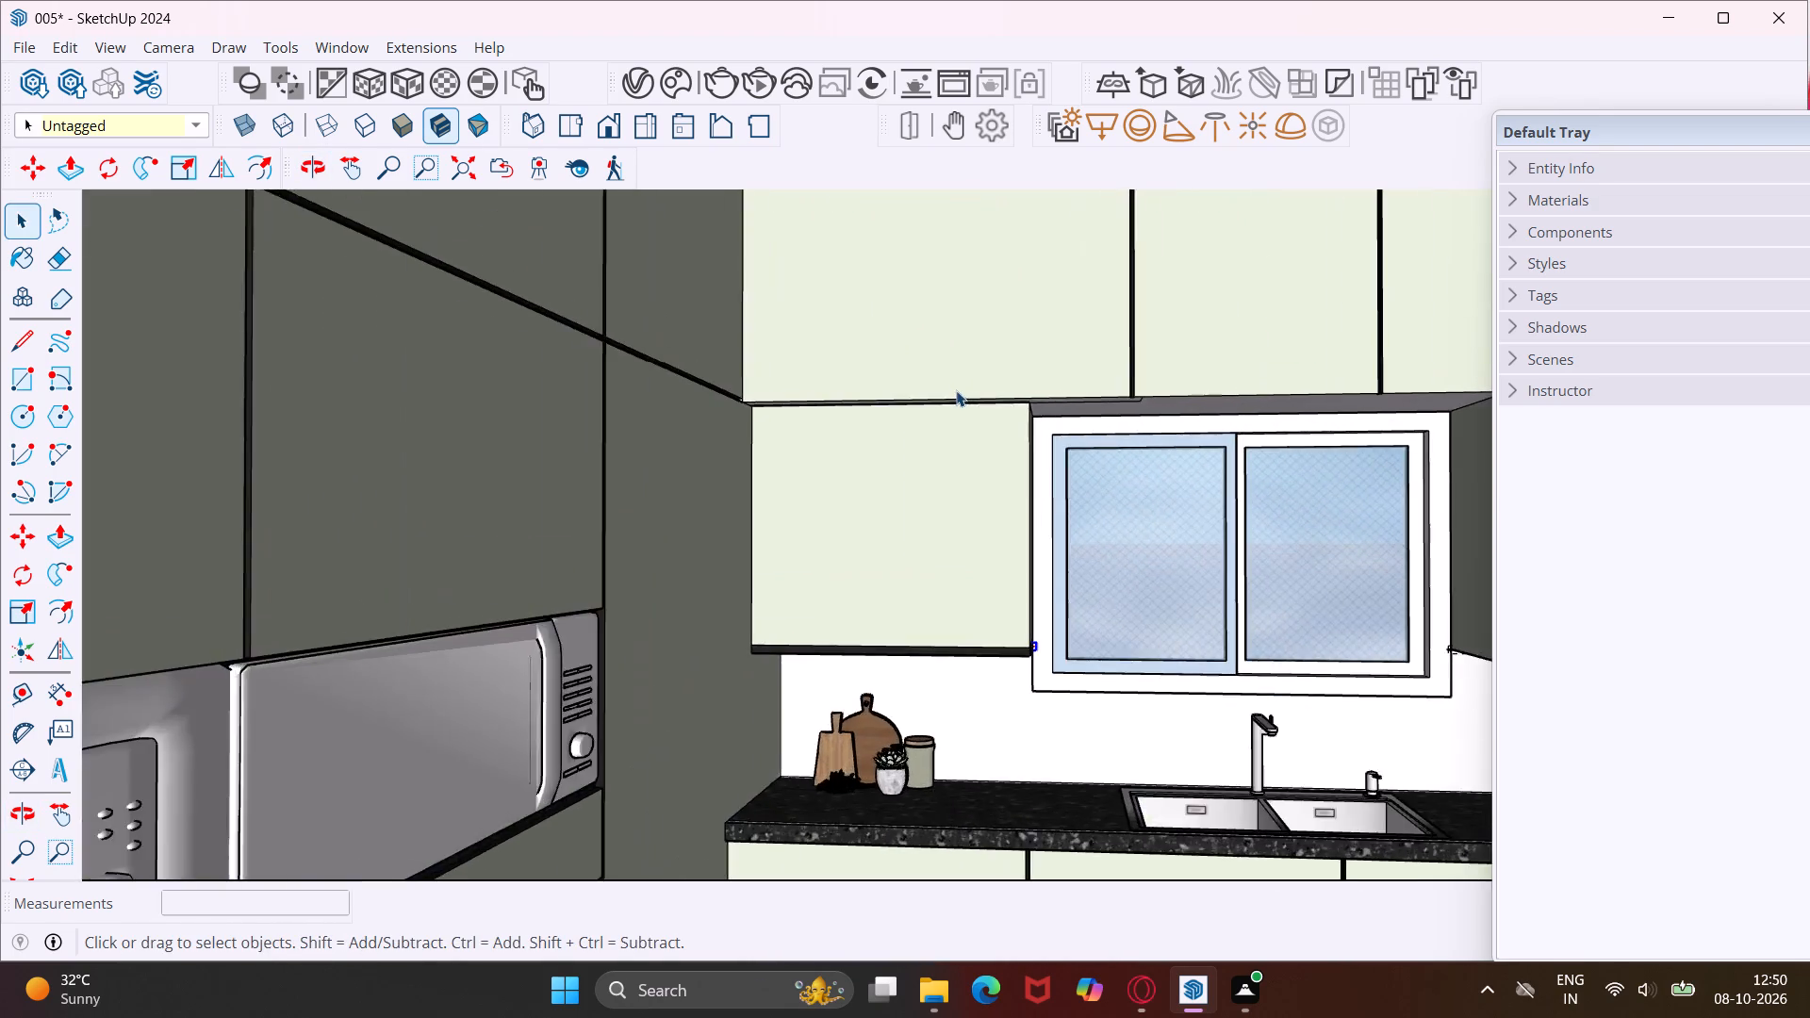
scroll(956, 390, "up", 2)
middle_click_drag(965, 424, 967, 303)
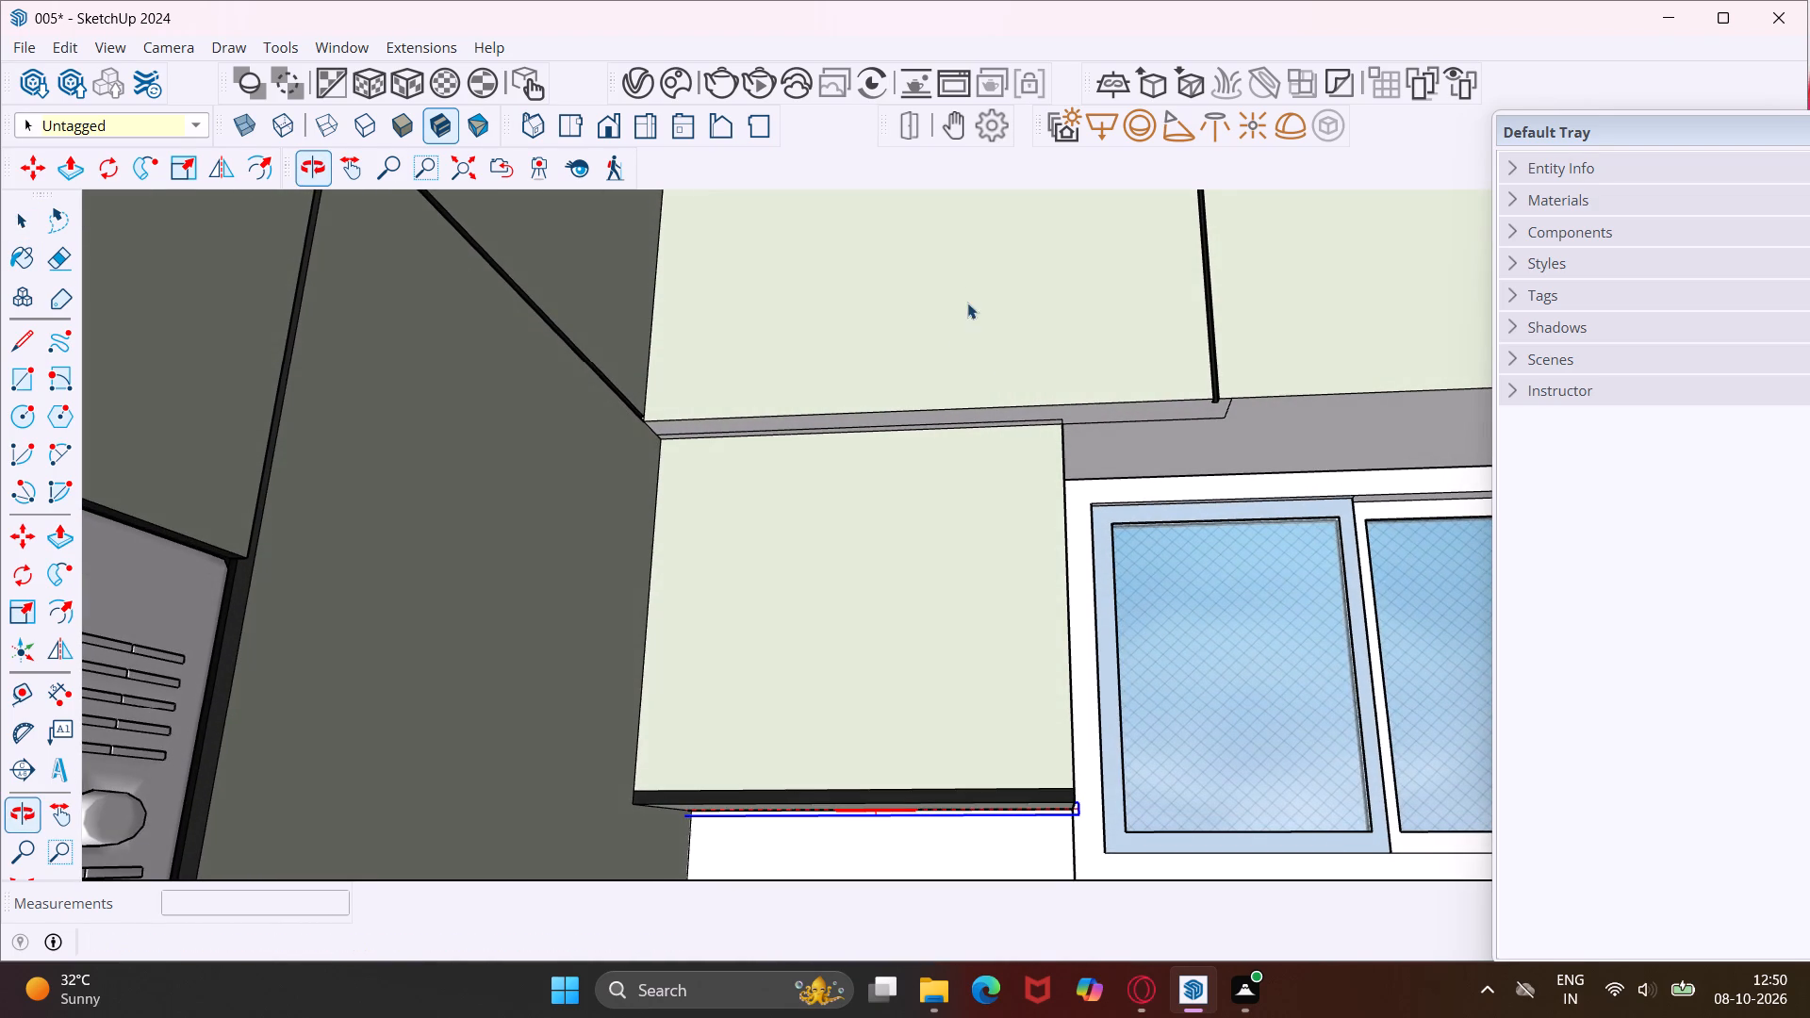
middle_click_drag(1202, 410, 1082, 389)
scroll(1202, 410, "up", 1)
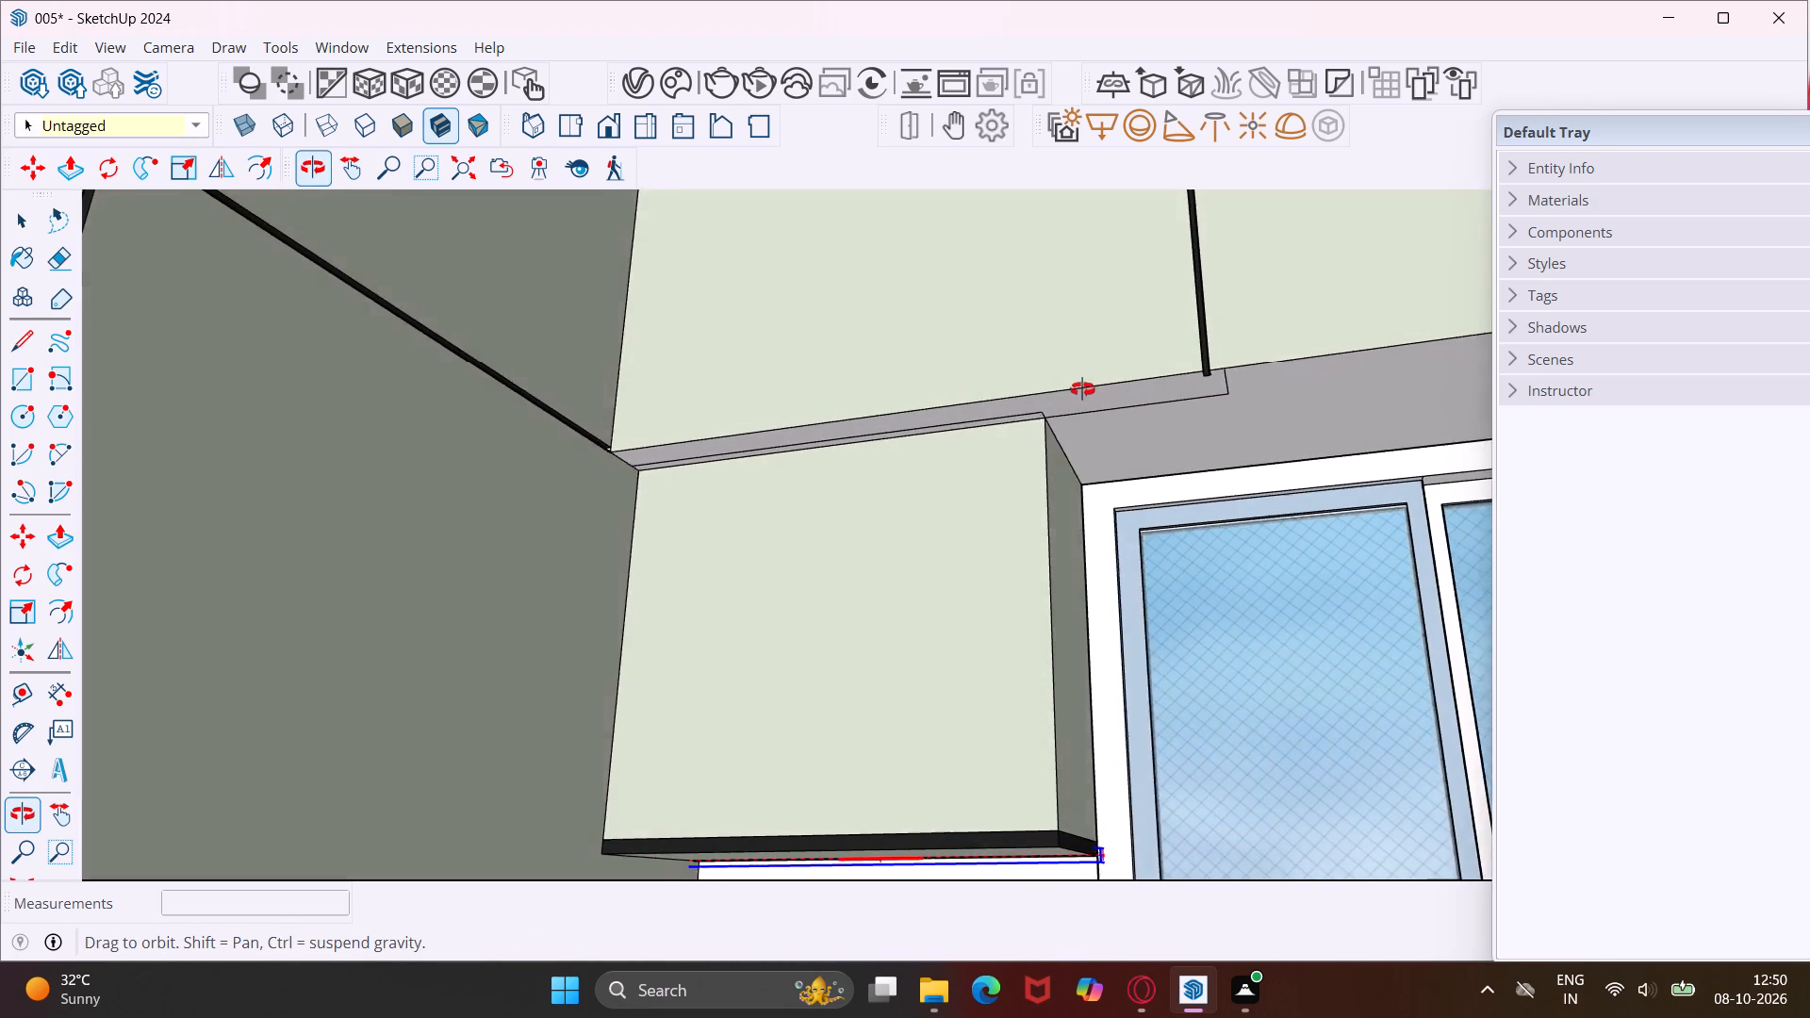
middle_click_drag(1082, 389, 1047, 388)
scroll(1074, 400, "up", 8)
middle_click_drag(1074, 400, 1074, 396)
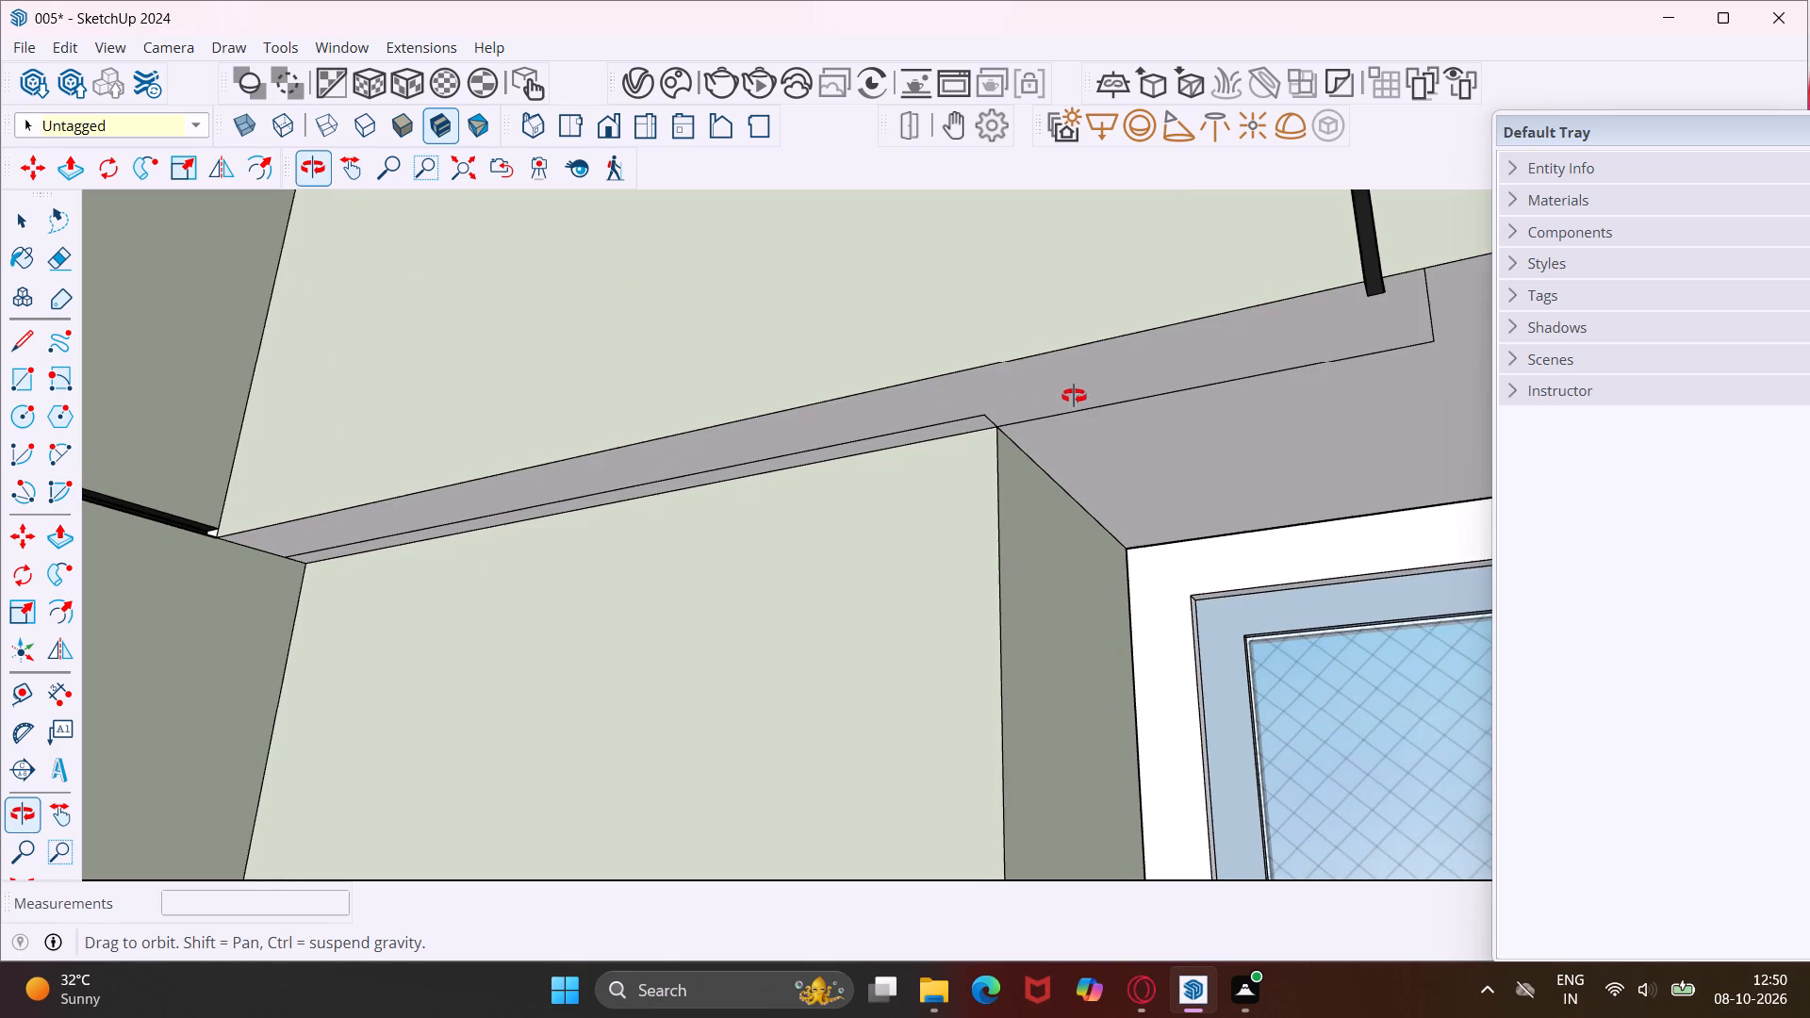
middle_click_drag(1074, 396, 1151, 287)
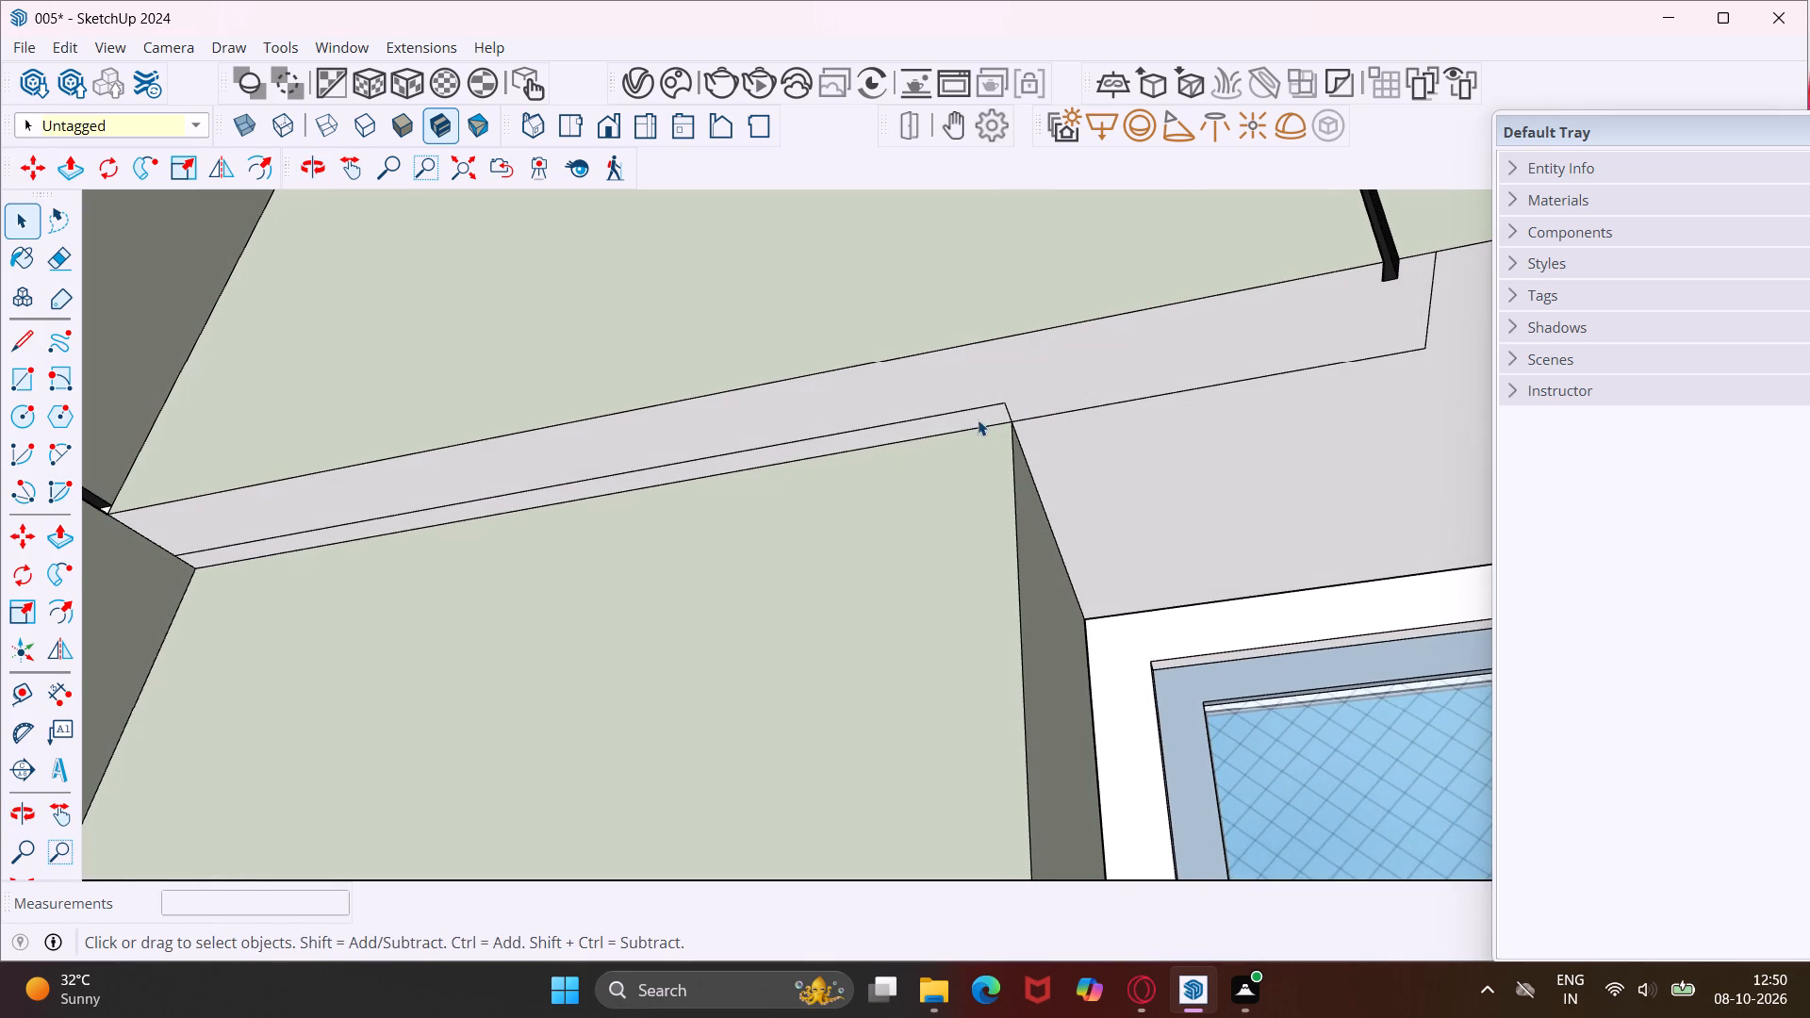
scroll(978, 419, "up", 6)
left_click(978, 419)
right_click(978, 419)
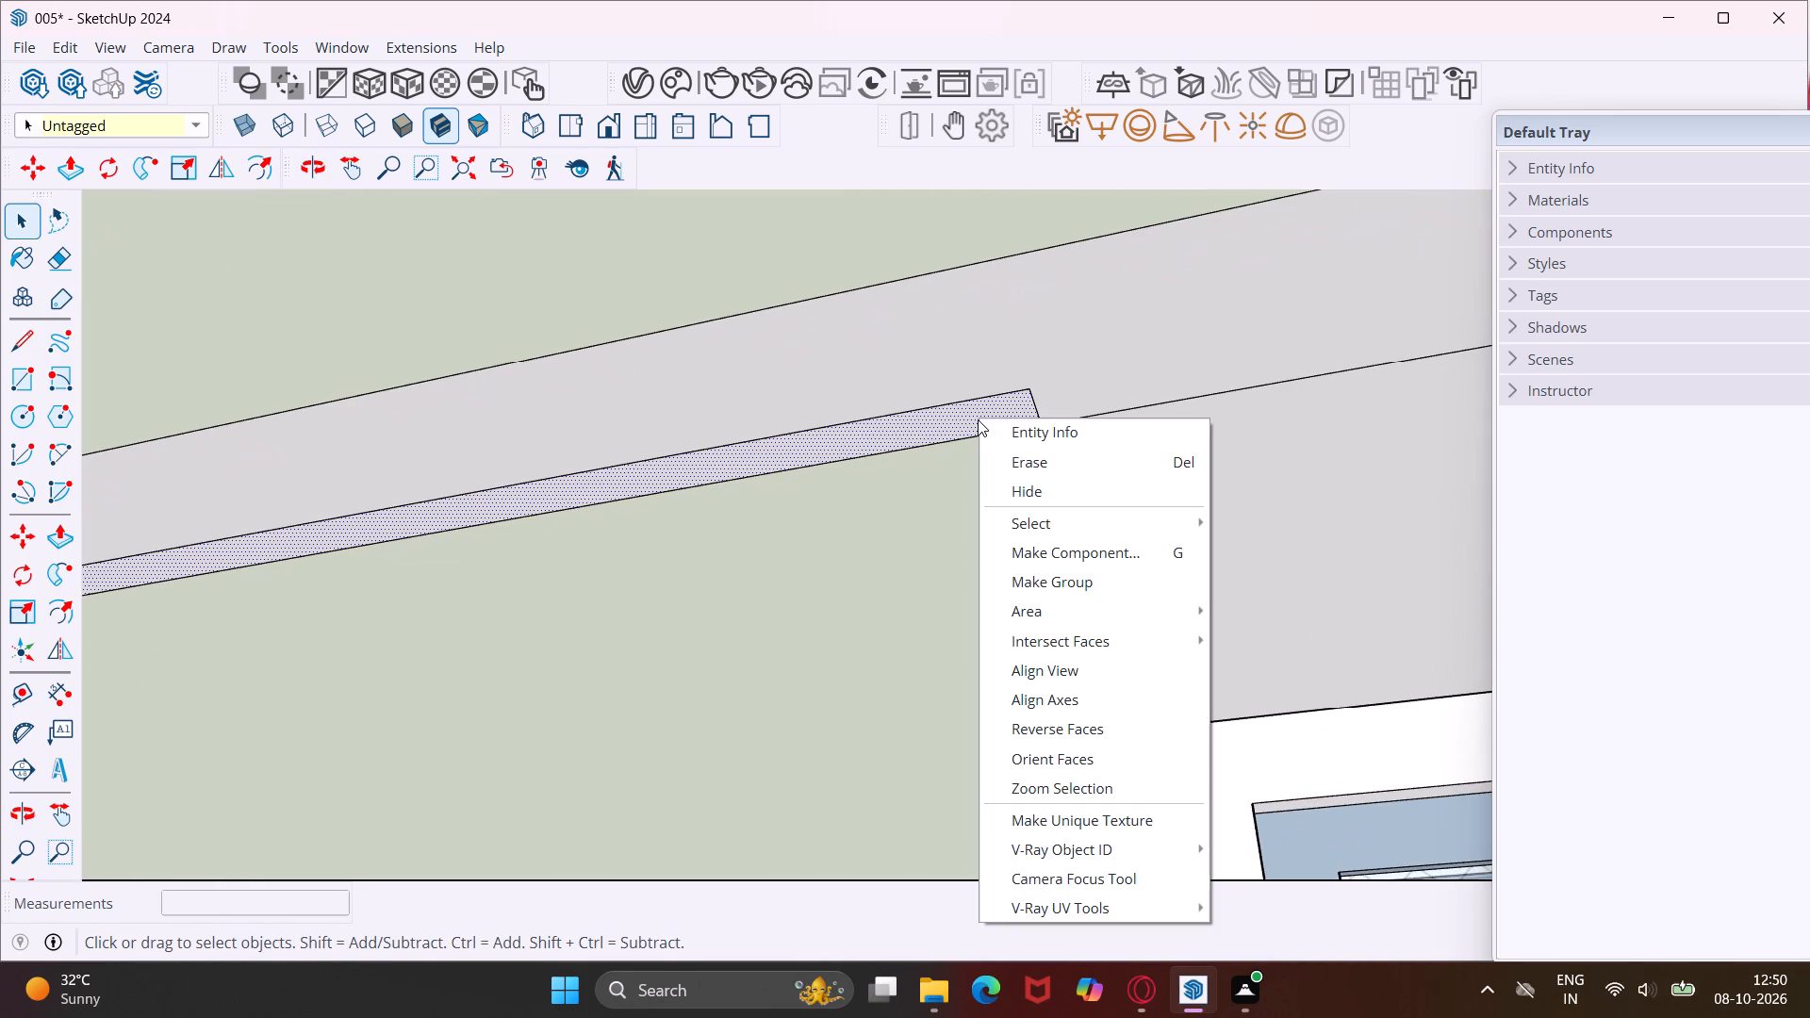
left_click(1054, 577)
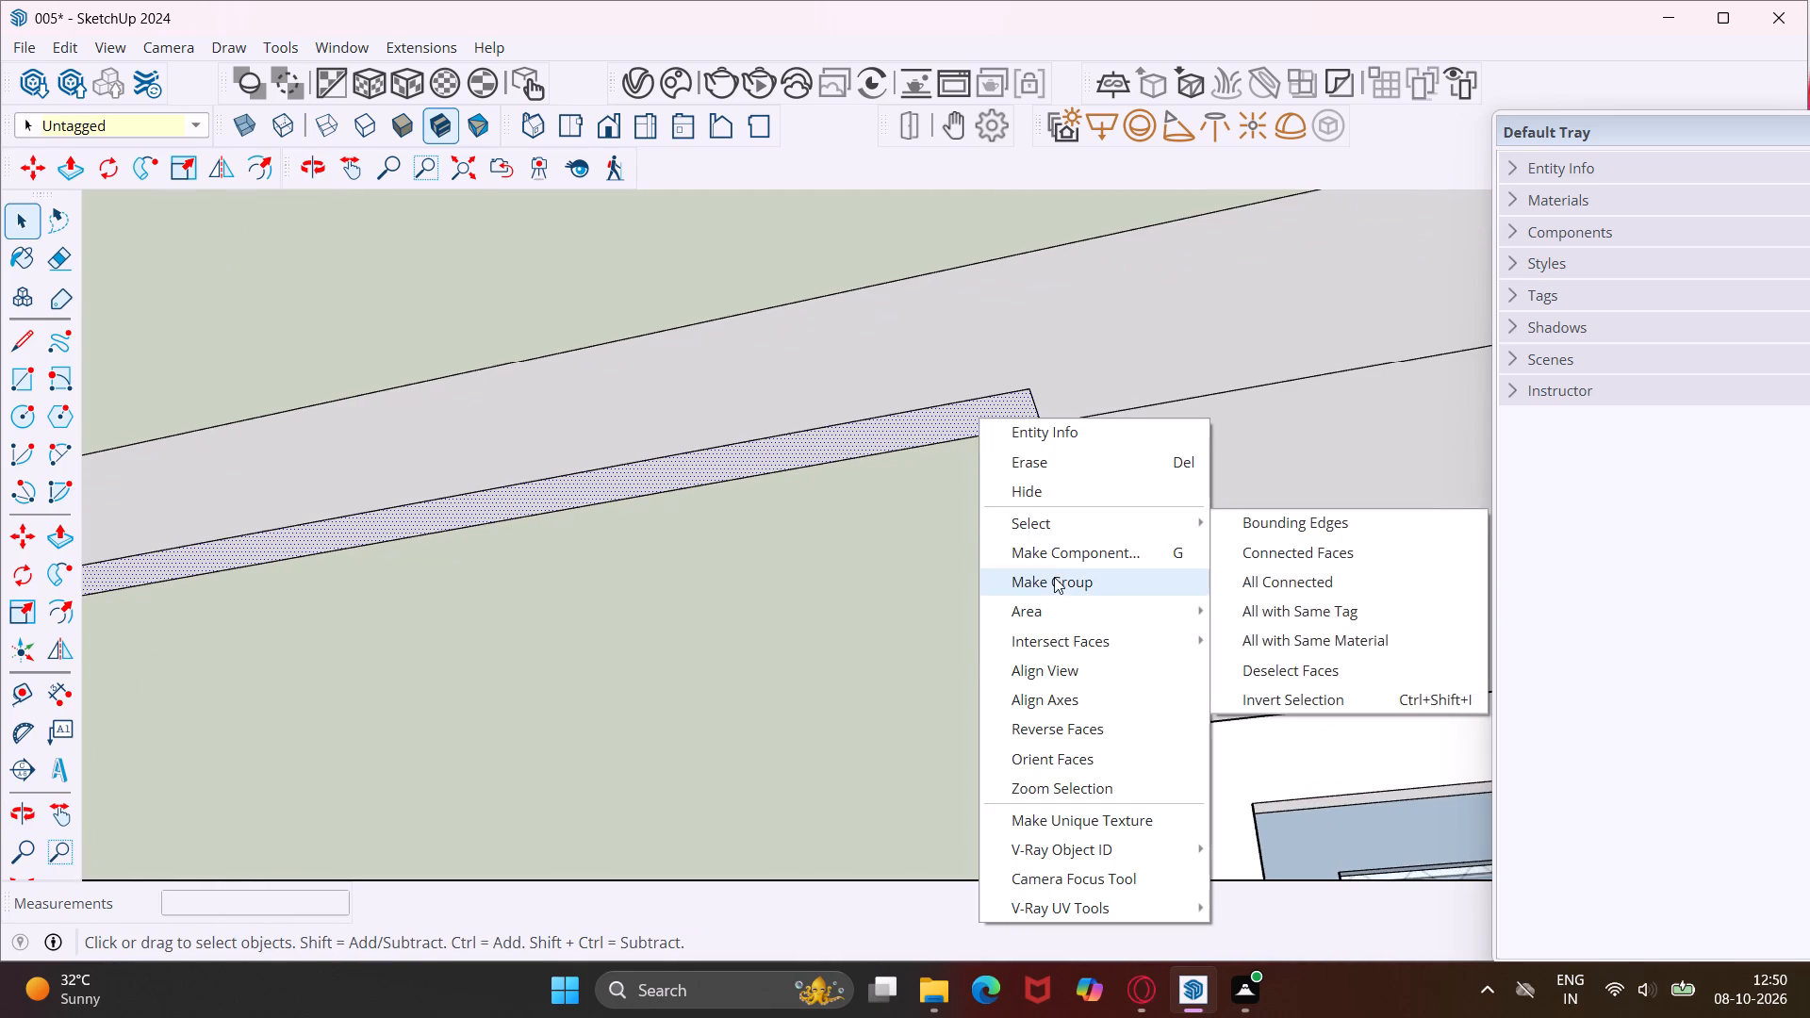
left_click(1326, 134)
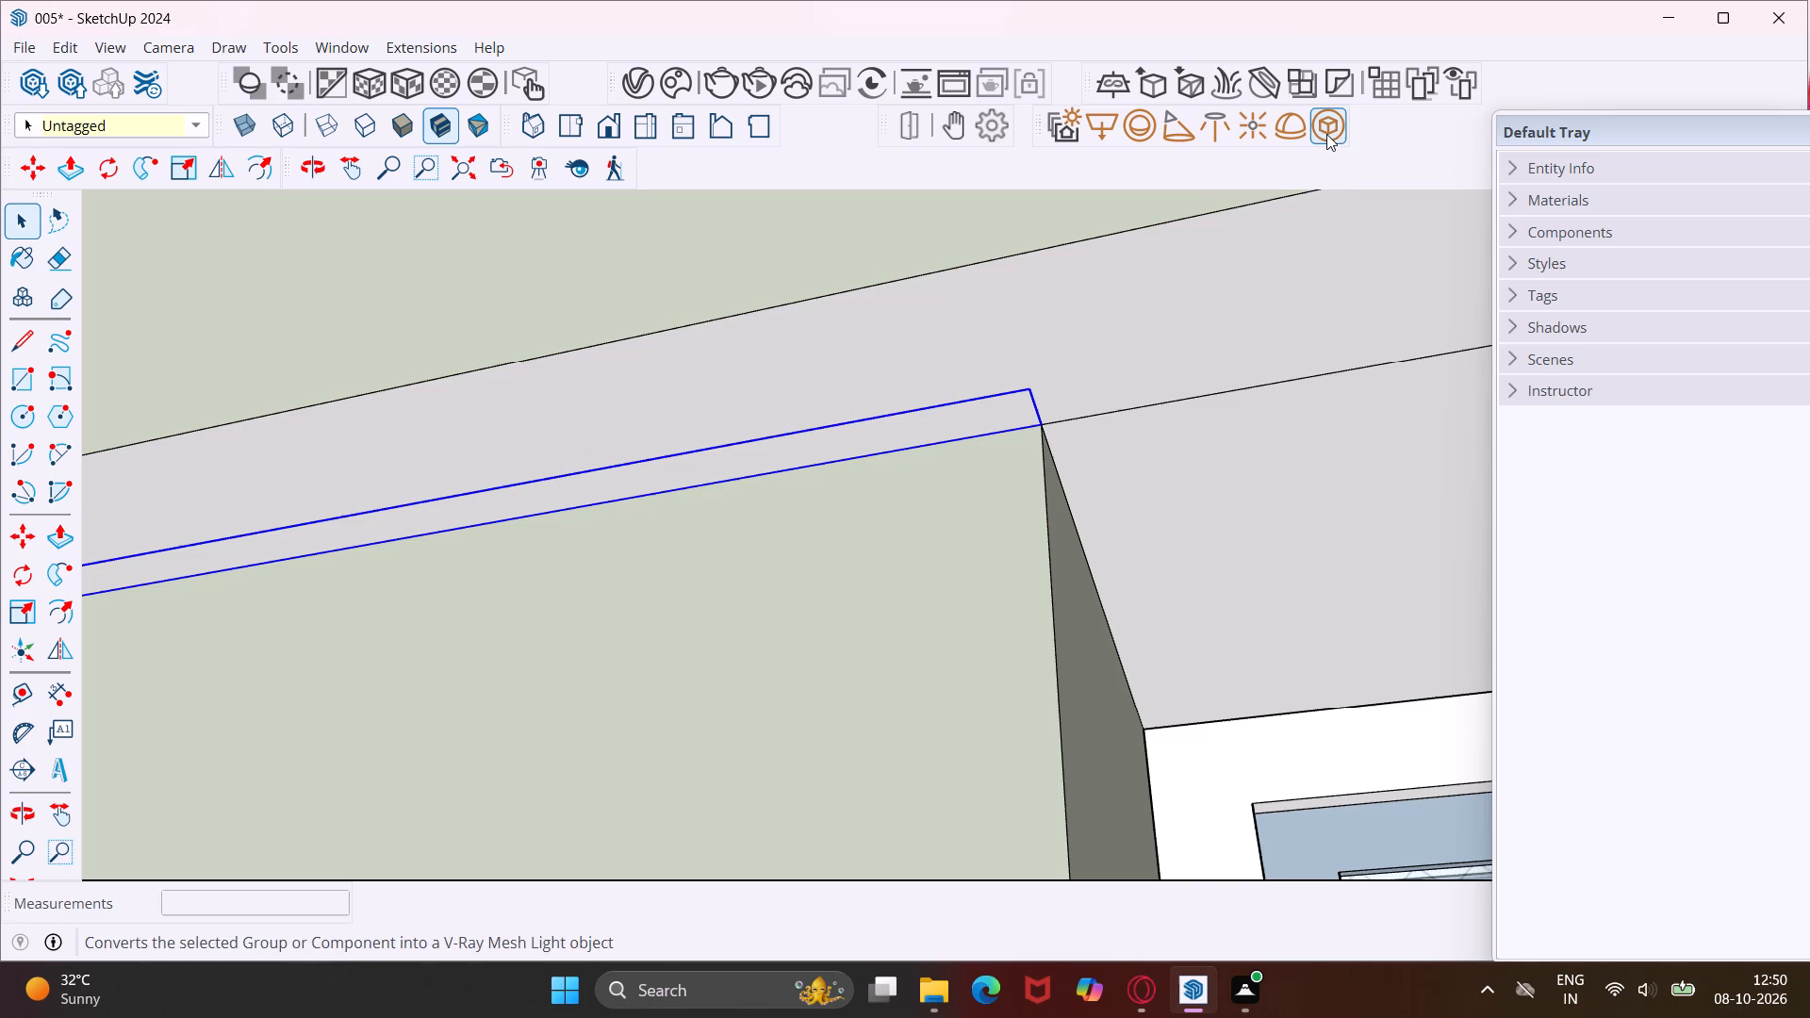
Group the narrow strip under the upper cabinets above the open jar shelf and convert it into a V-Ray mesh light.
middle_click_drag(963, 426, 1049, 570)
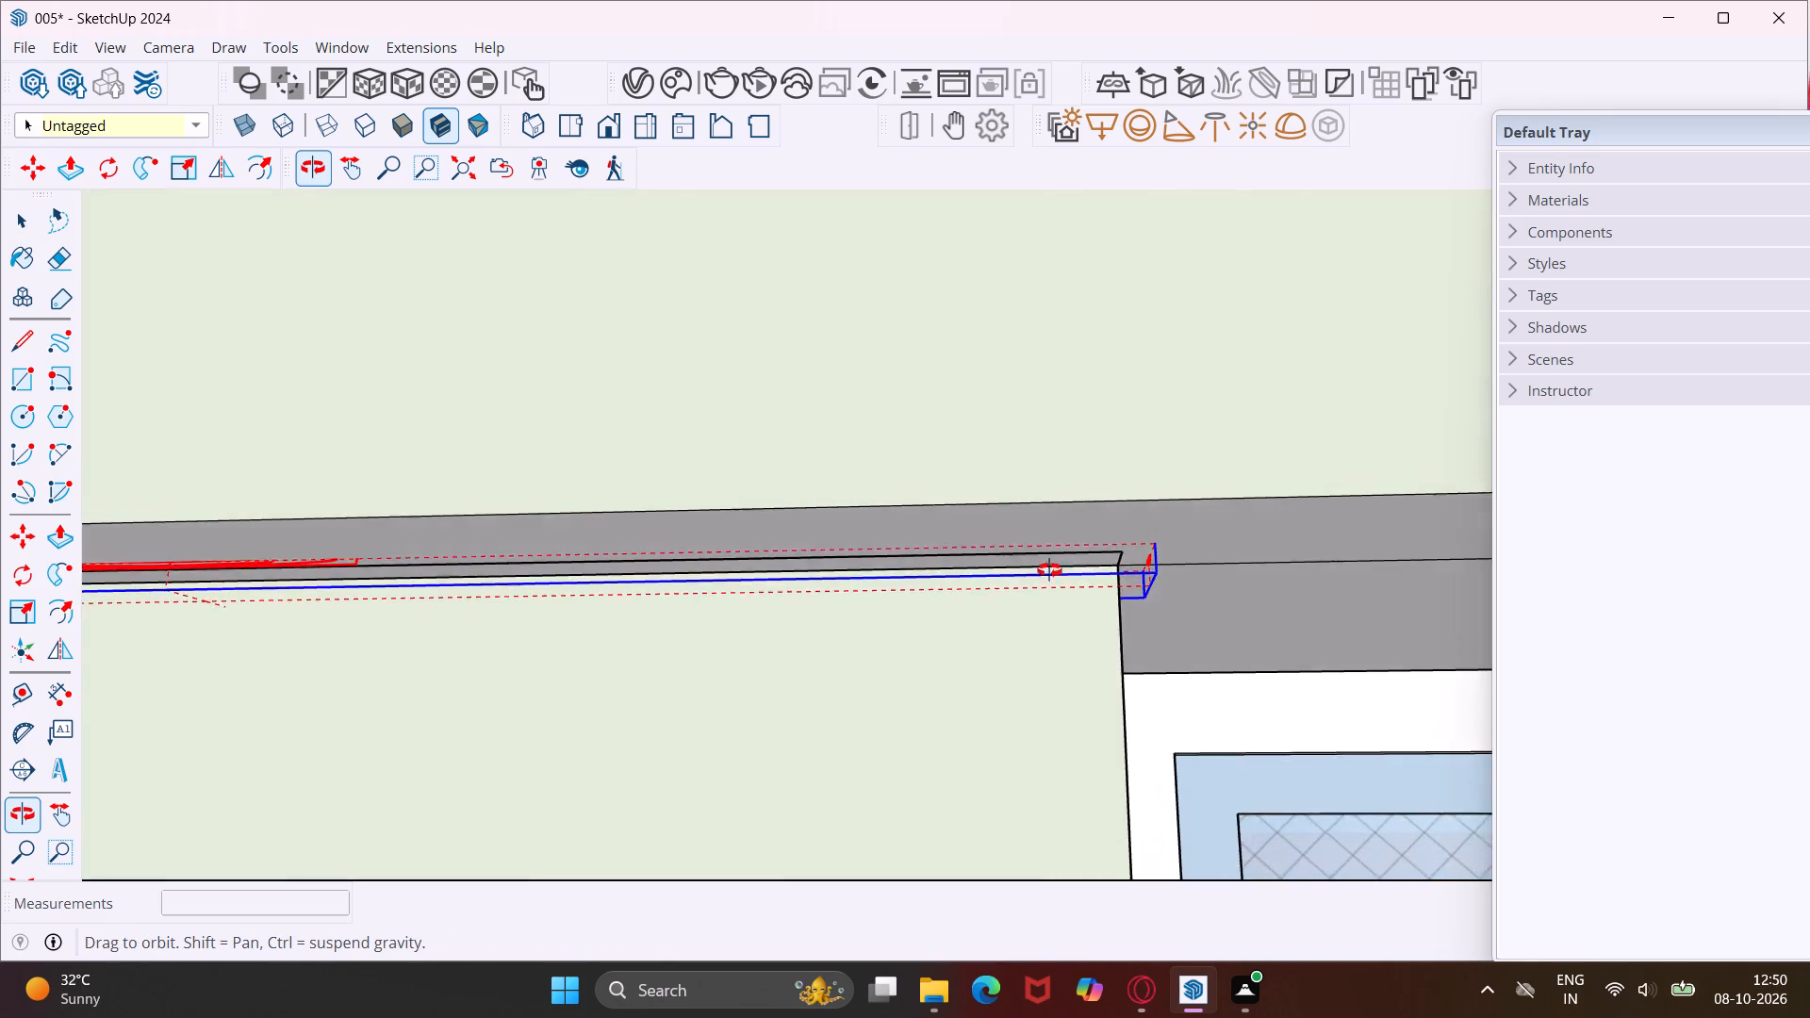
middle_click_drag(1049, 570, 1047, 580)
scroll(998, 581, "down", 18)
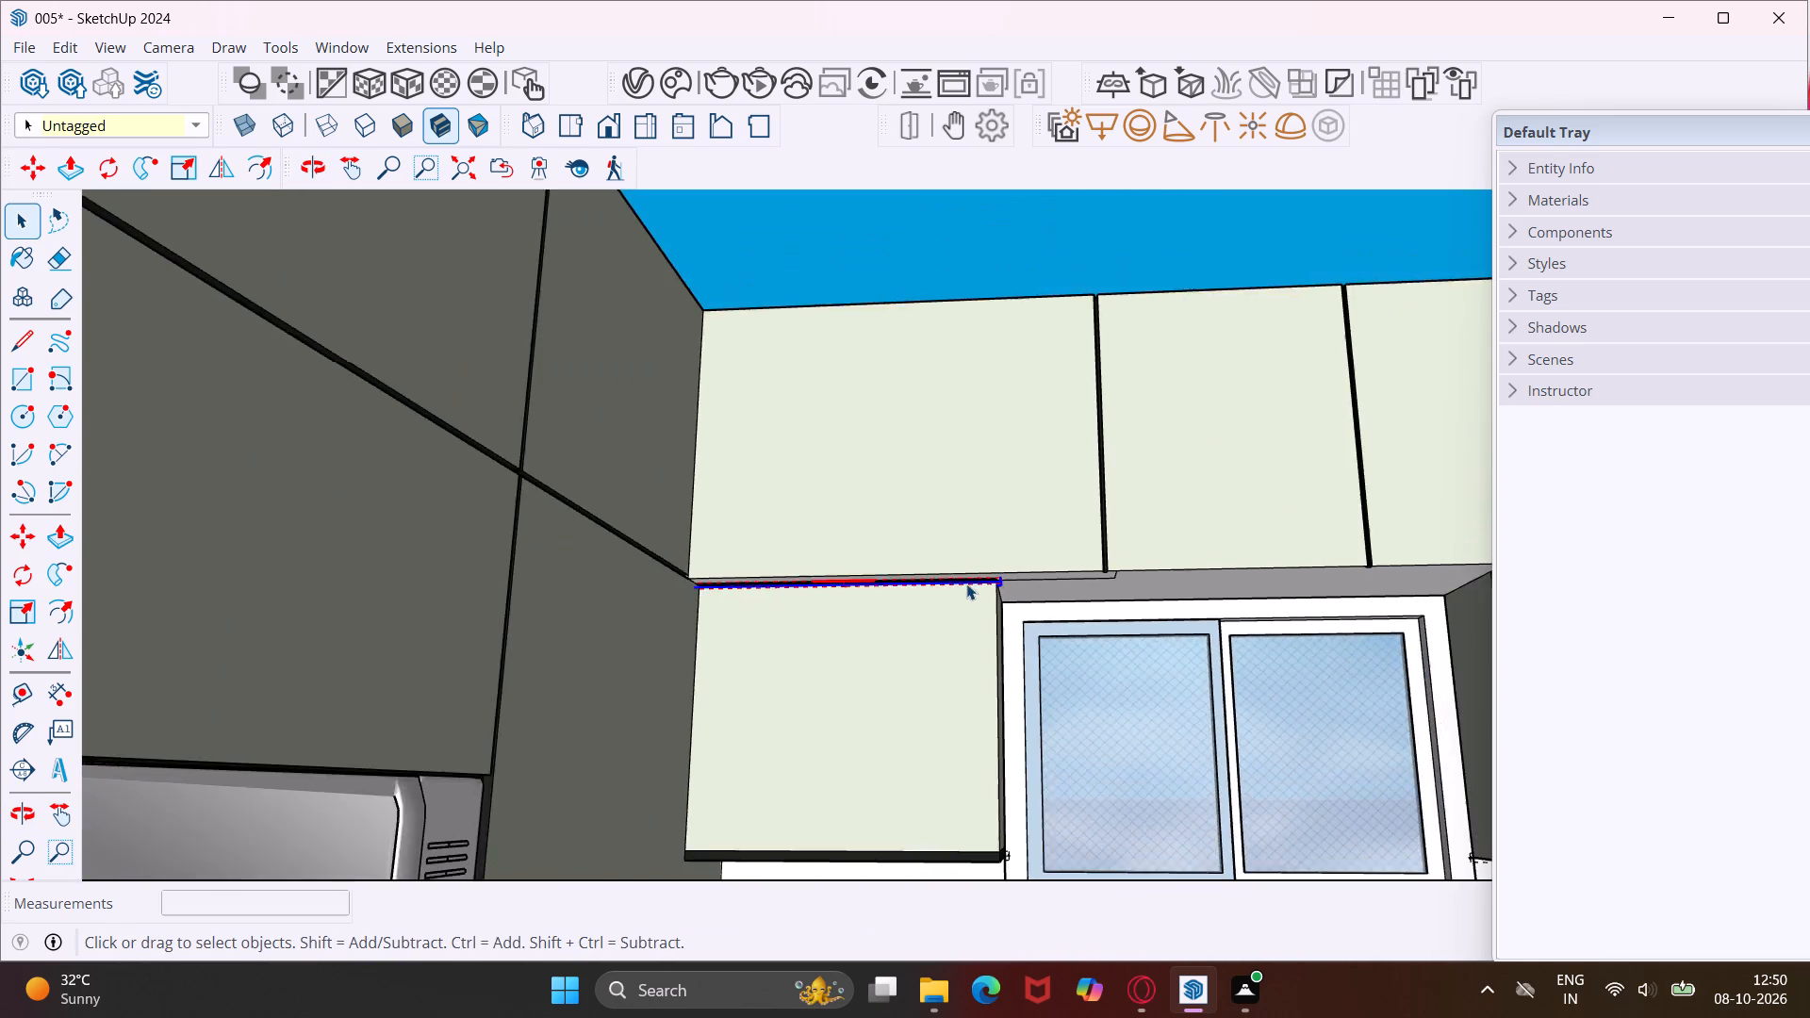
scroll(966, 583, "down", 9)
scroll(1432, 569, "up", 2)
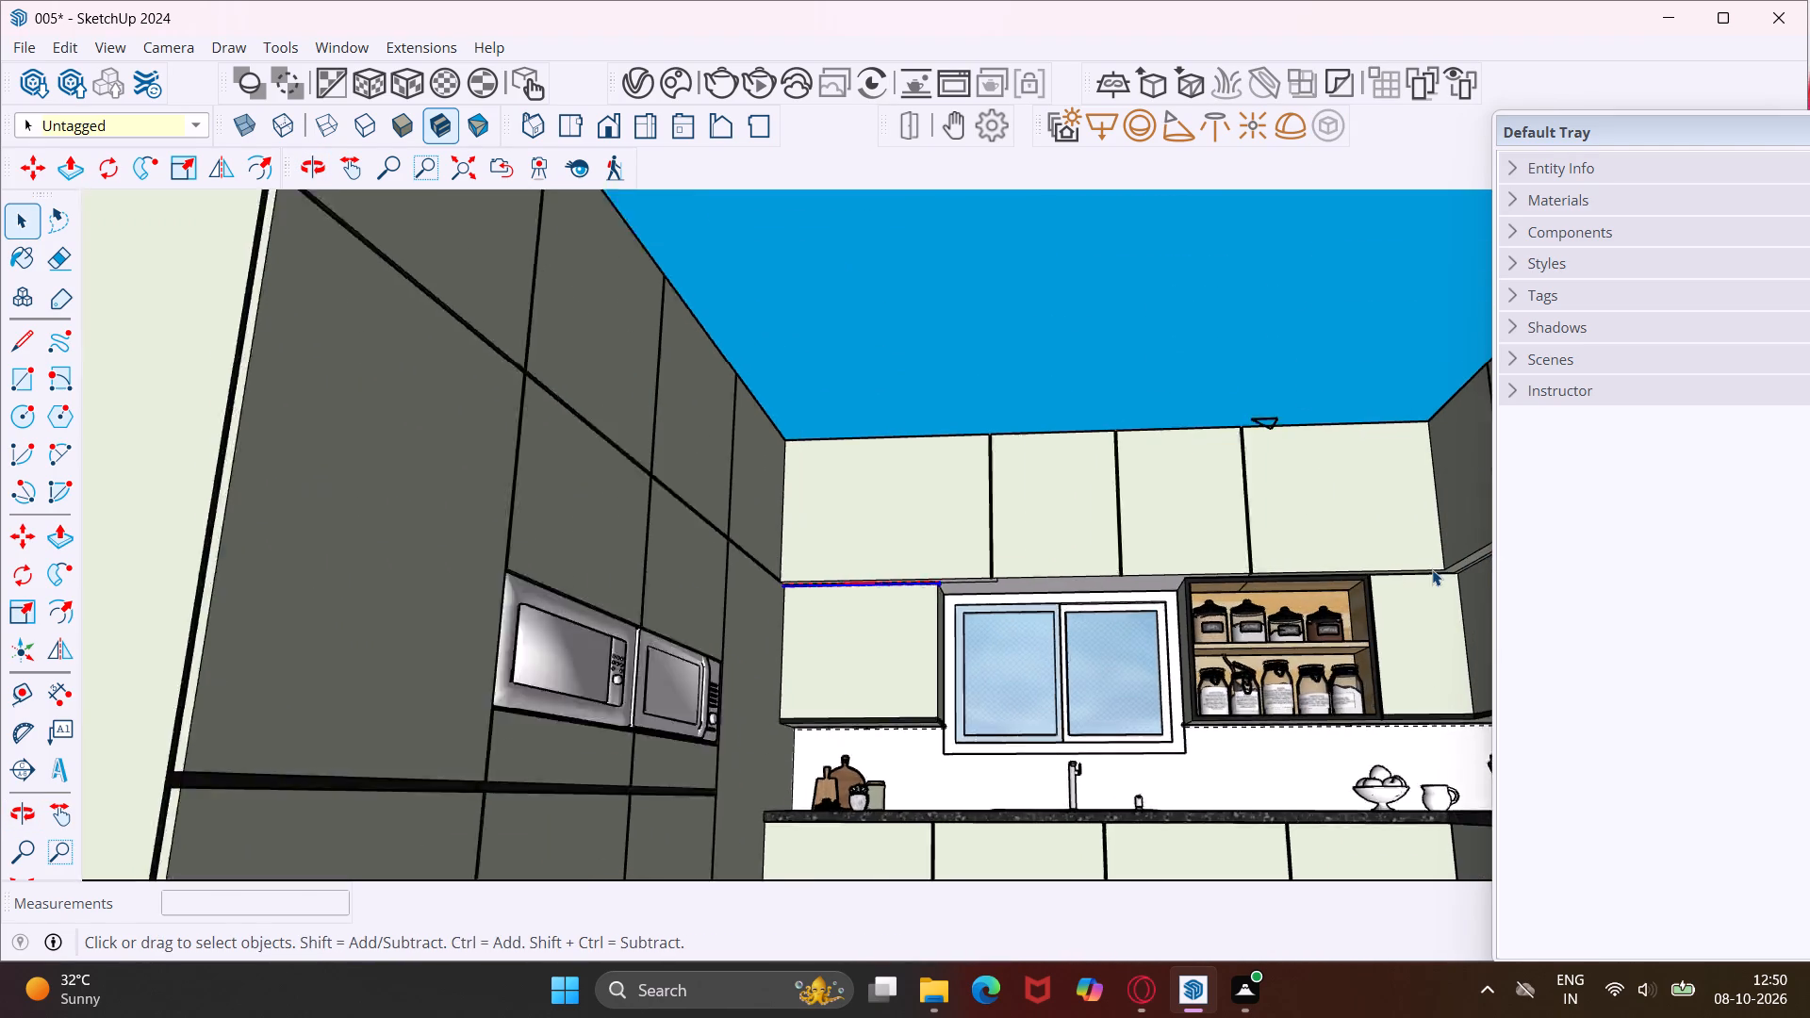
scroll(1432, 569, "up", 13)
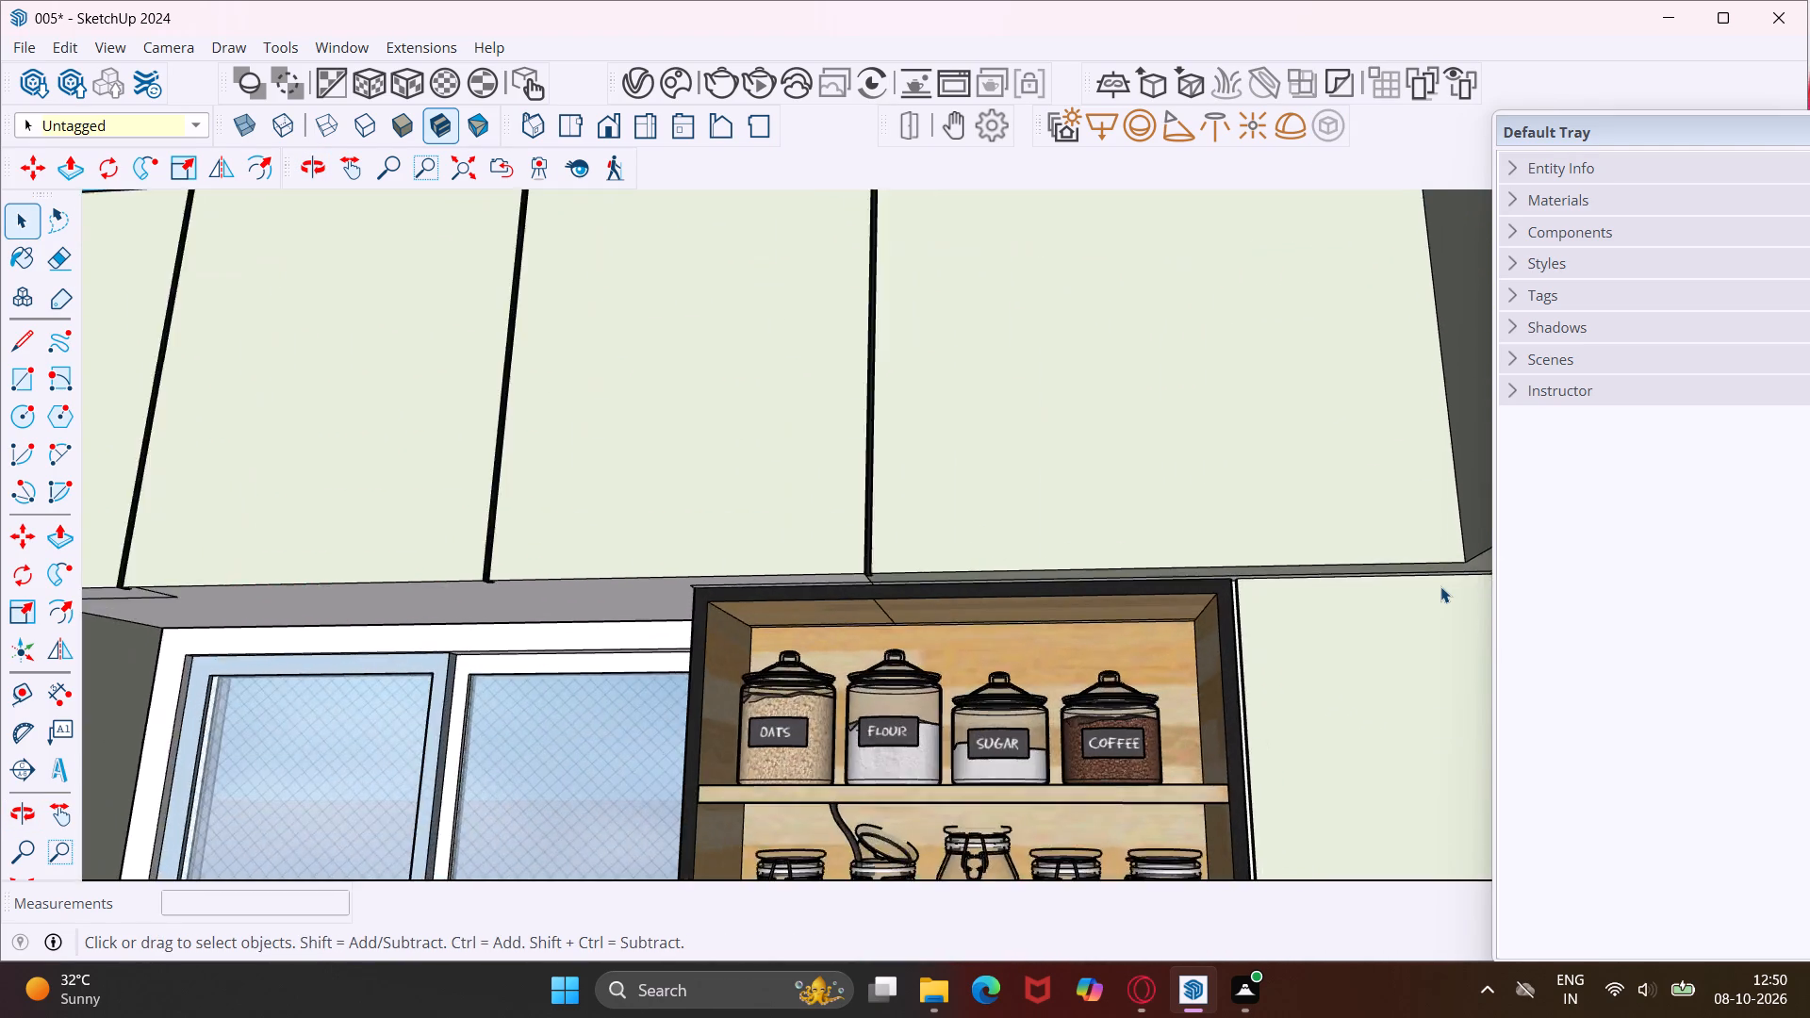
scroll(1440, 586, "up", 2)
middle_click_drag(1440, 586, 1433, 469)
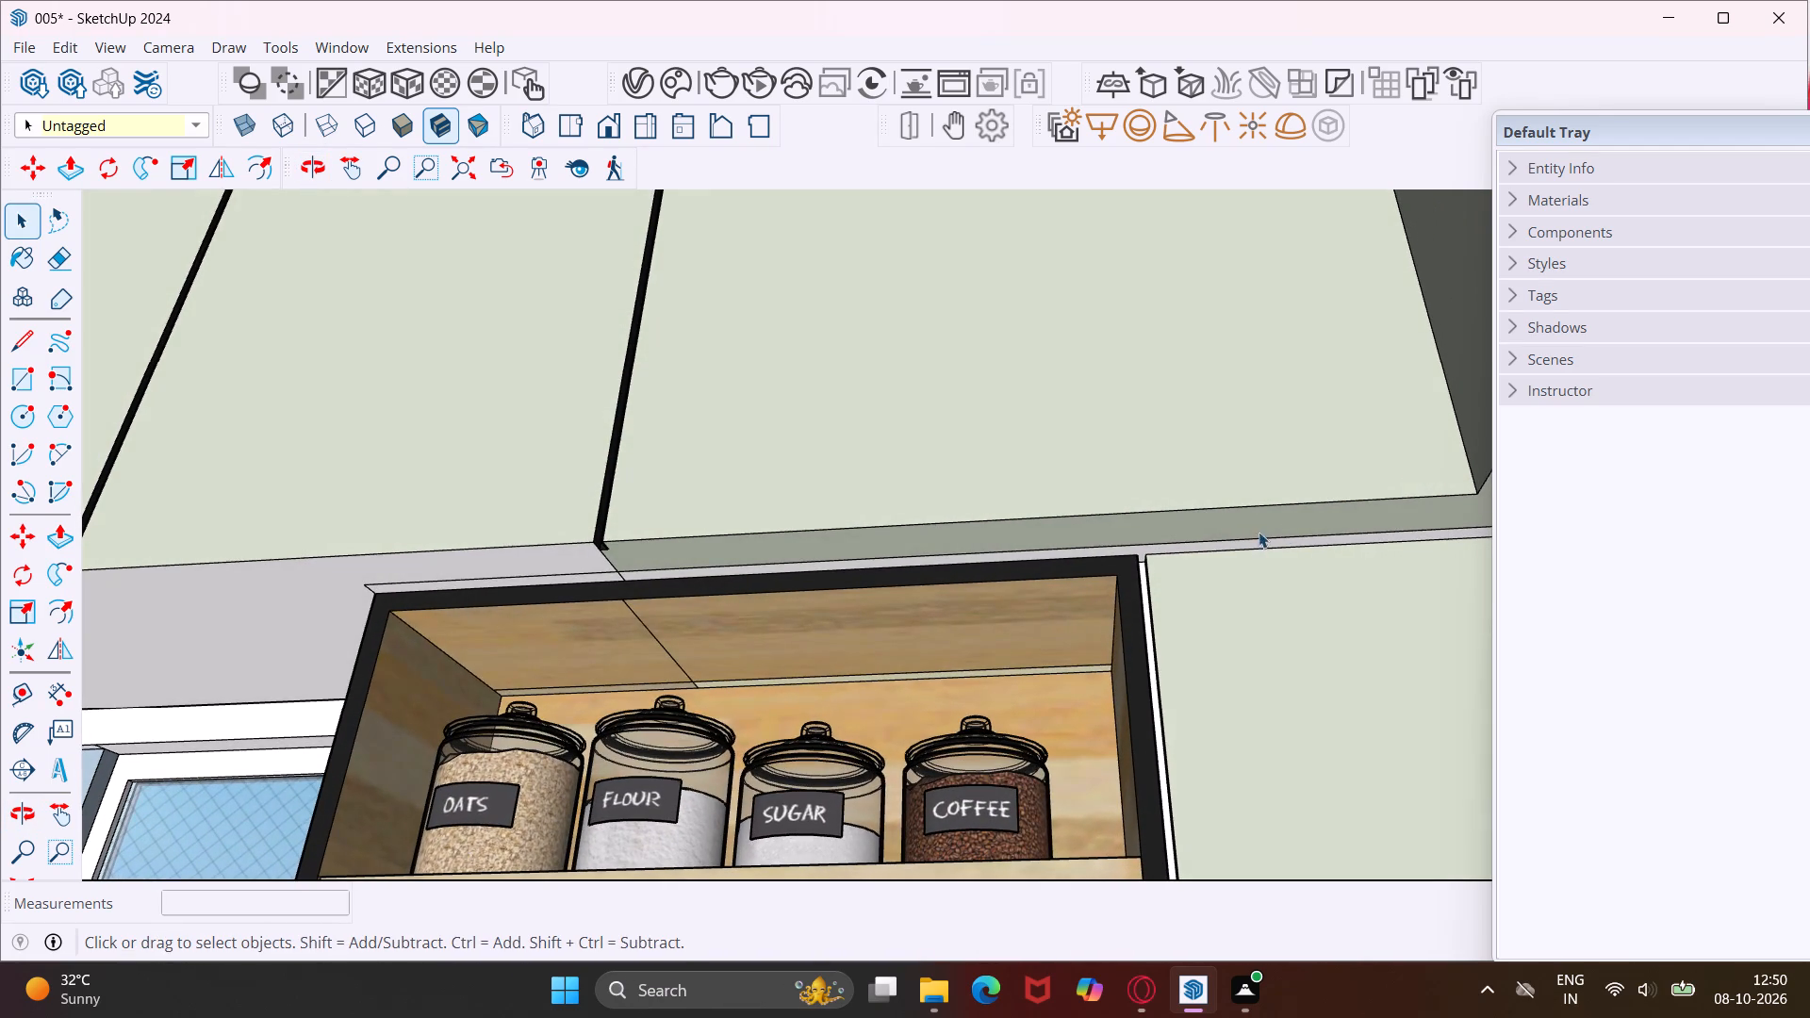
scroll(1247, 545, "up", 8)
left_click(1226, 542)
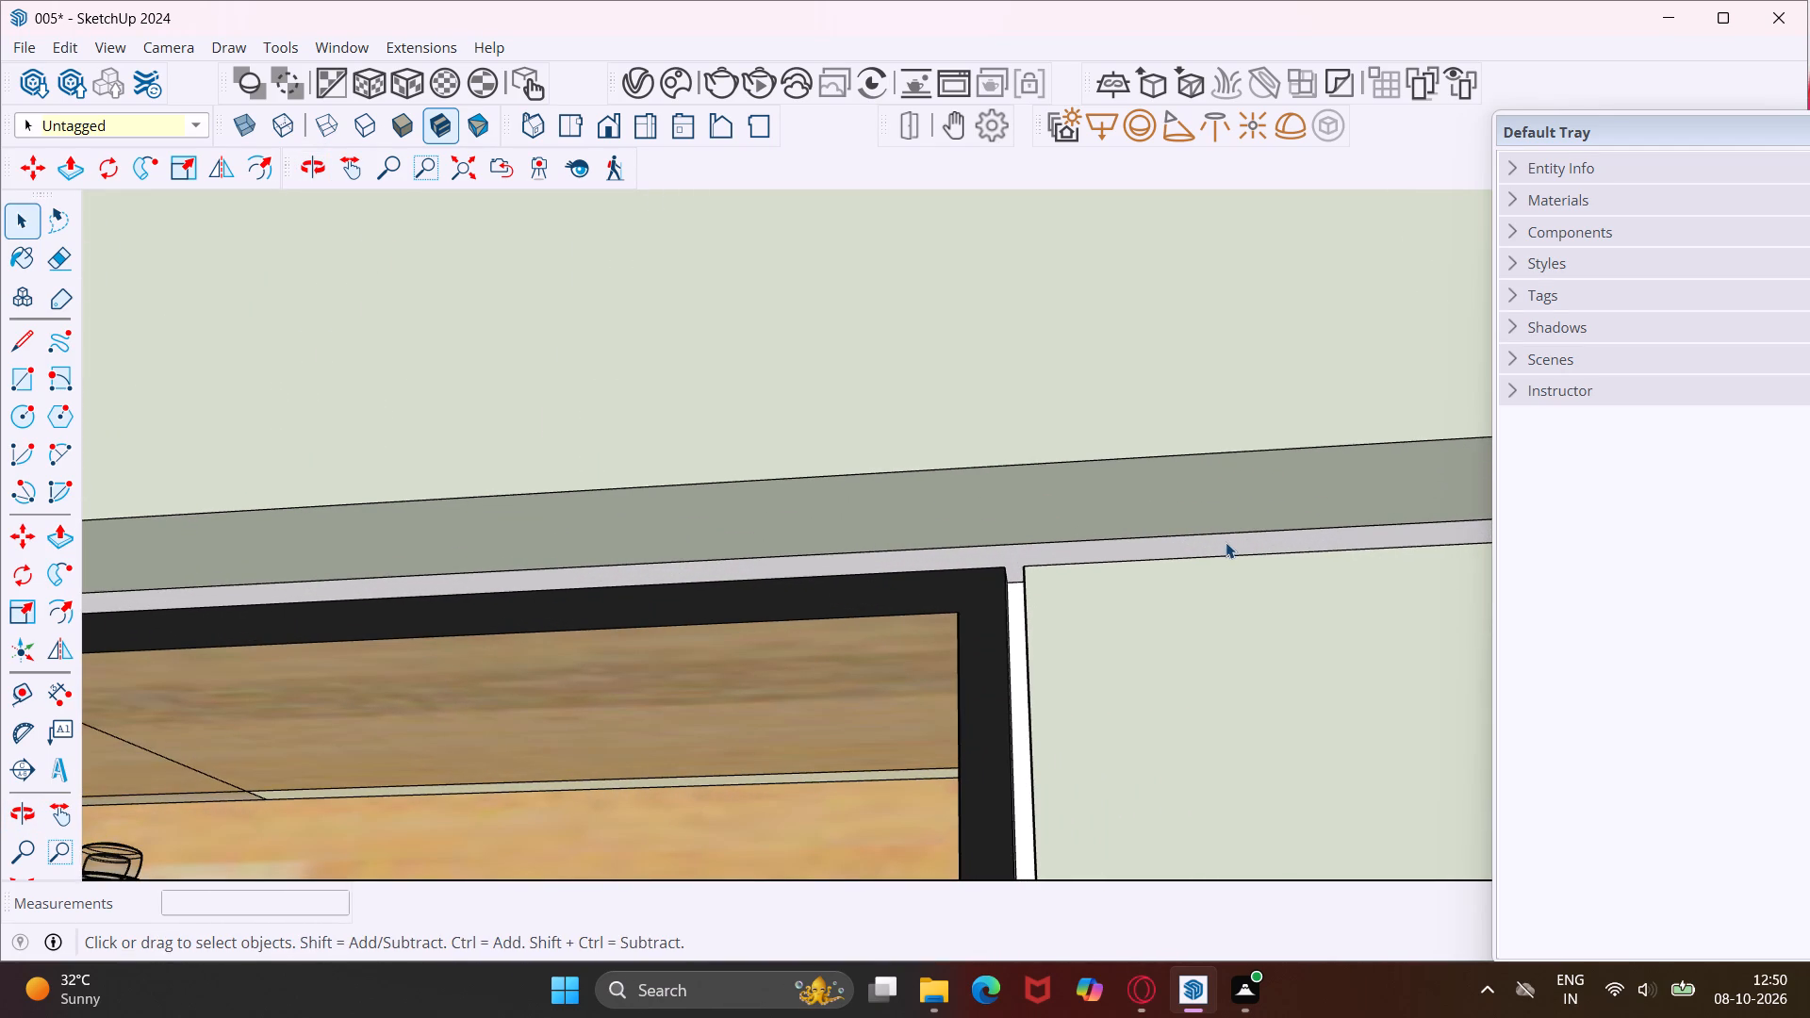
right_click(1226, 542)
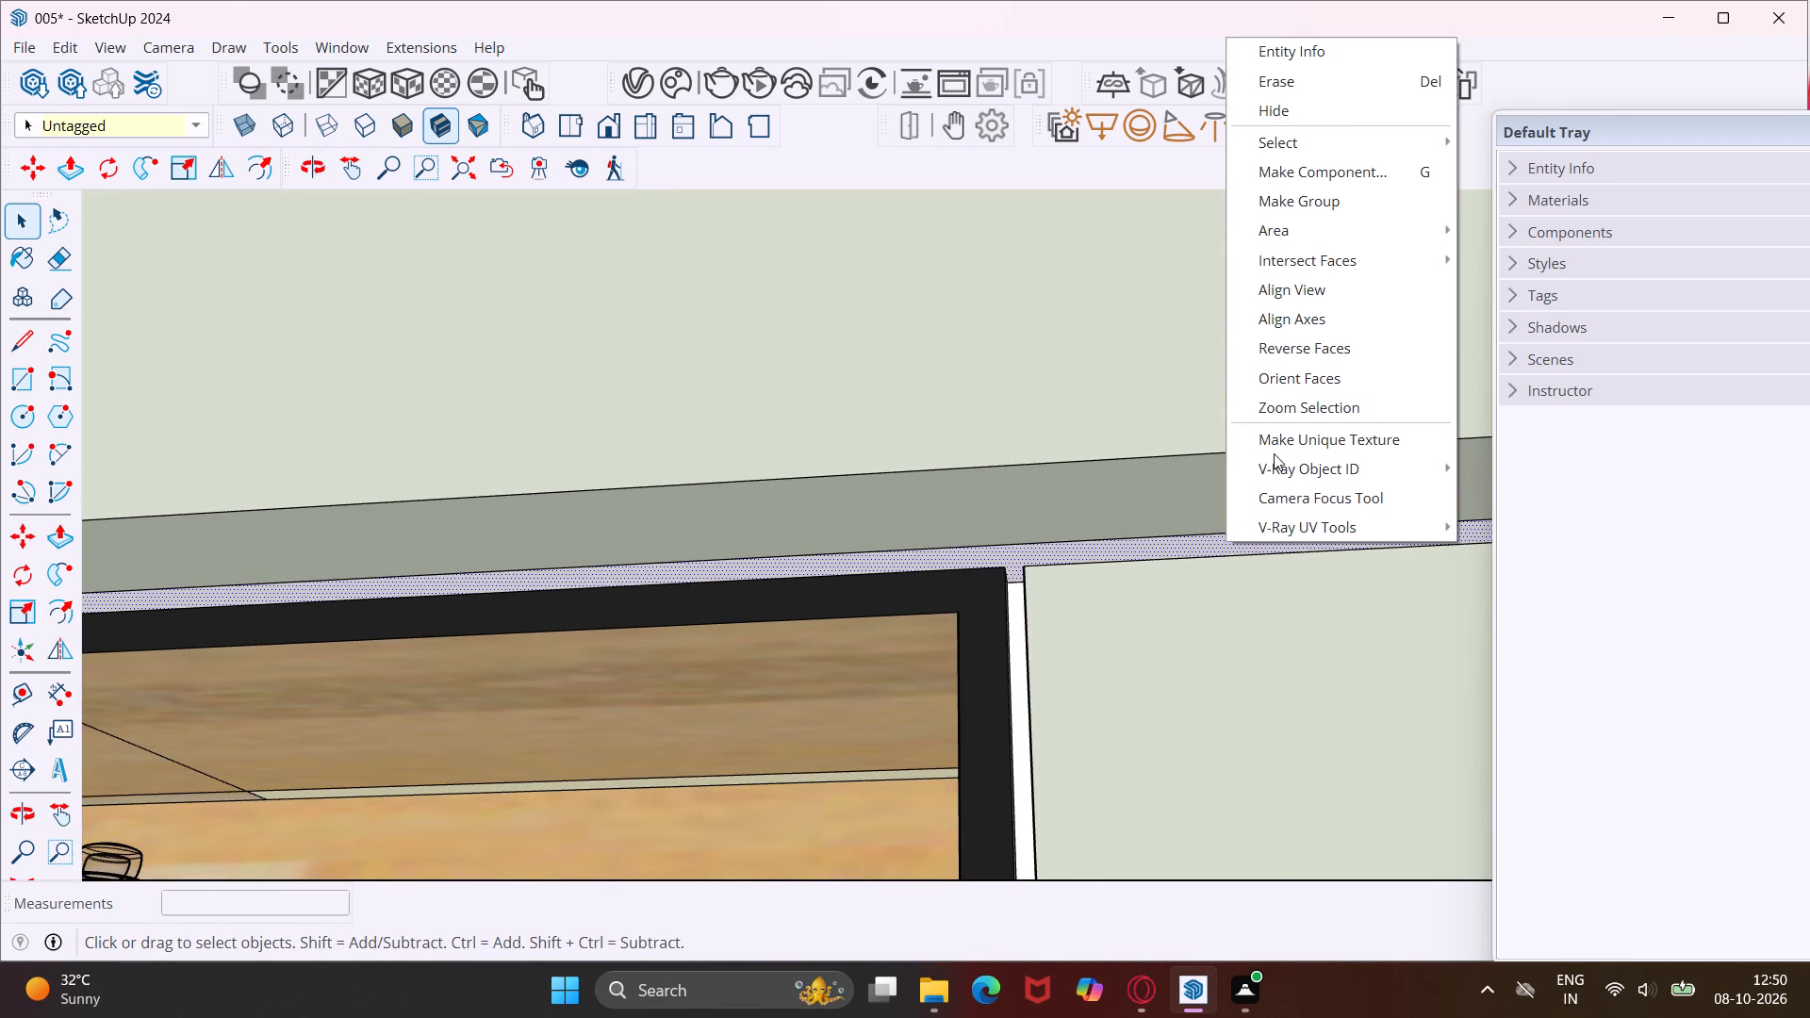
left_click(1330, 210)
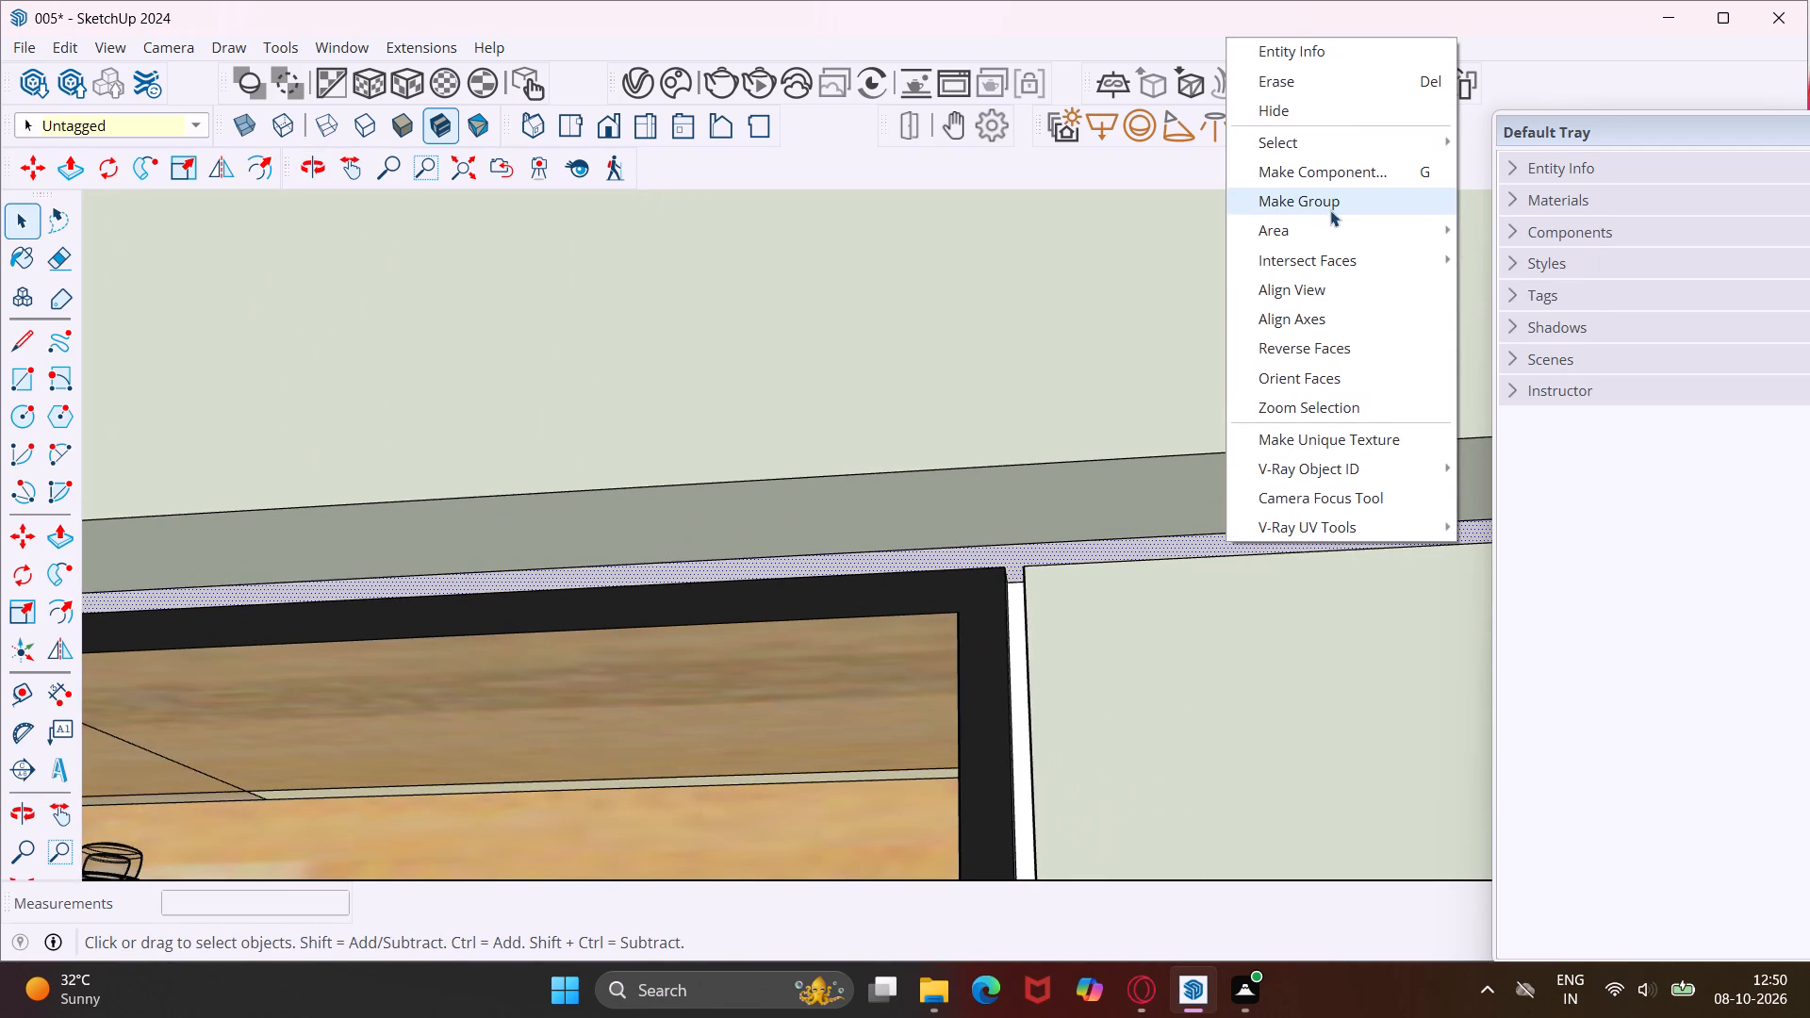
left_click(1316, 136)
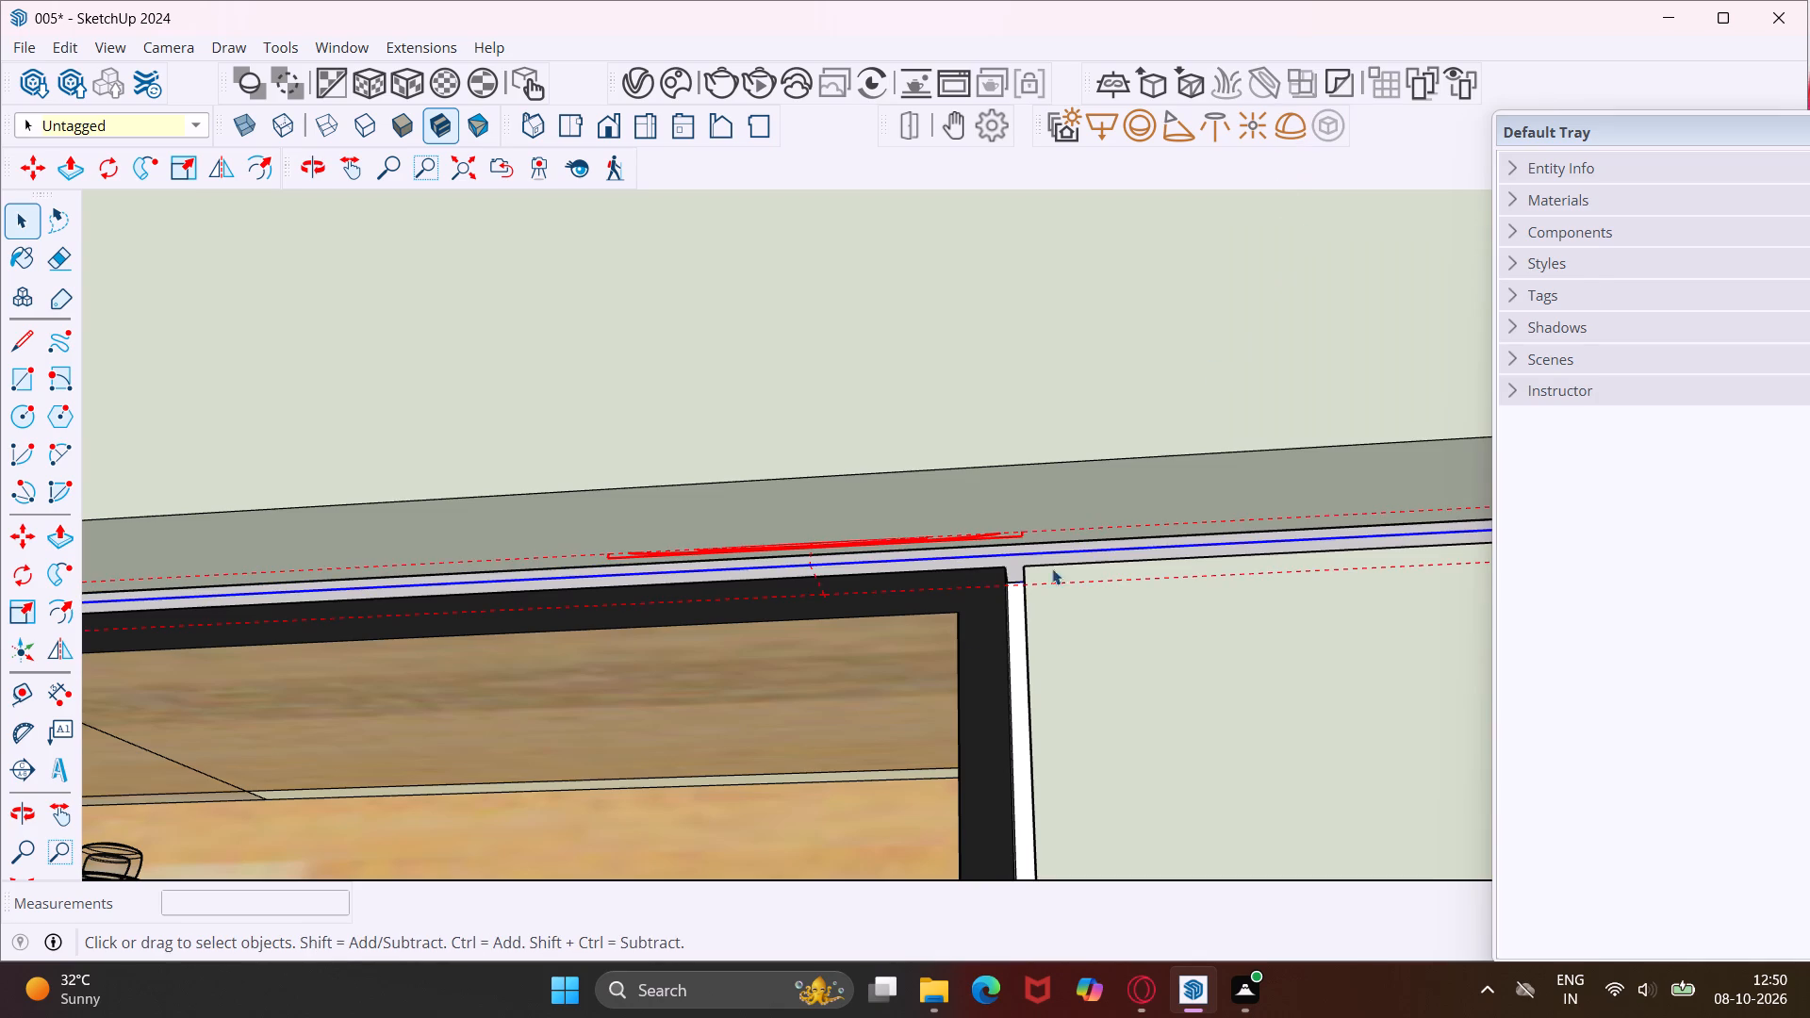
Group the long narrow strip face under the upper cabinets along the stove wall and convert it into a V-Ray mesh light.
middle_click_drag(1001, 448, 1060, 607)
scroll(1028, 571, "down", 4)
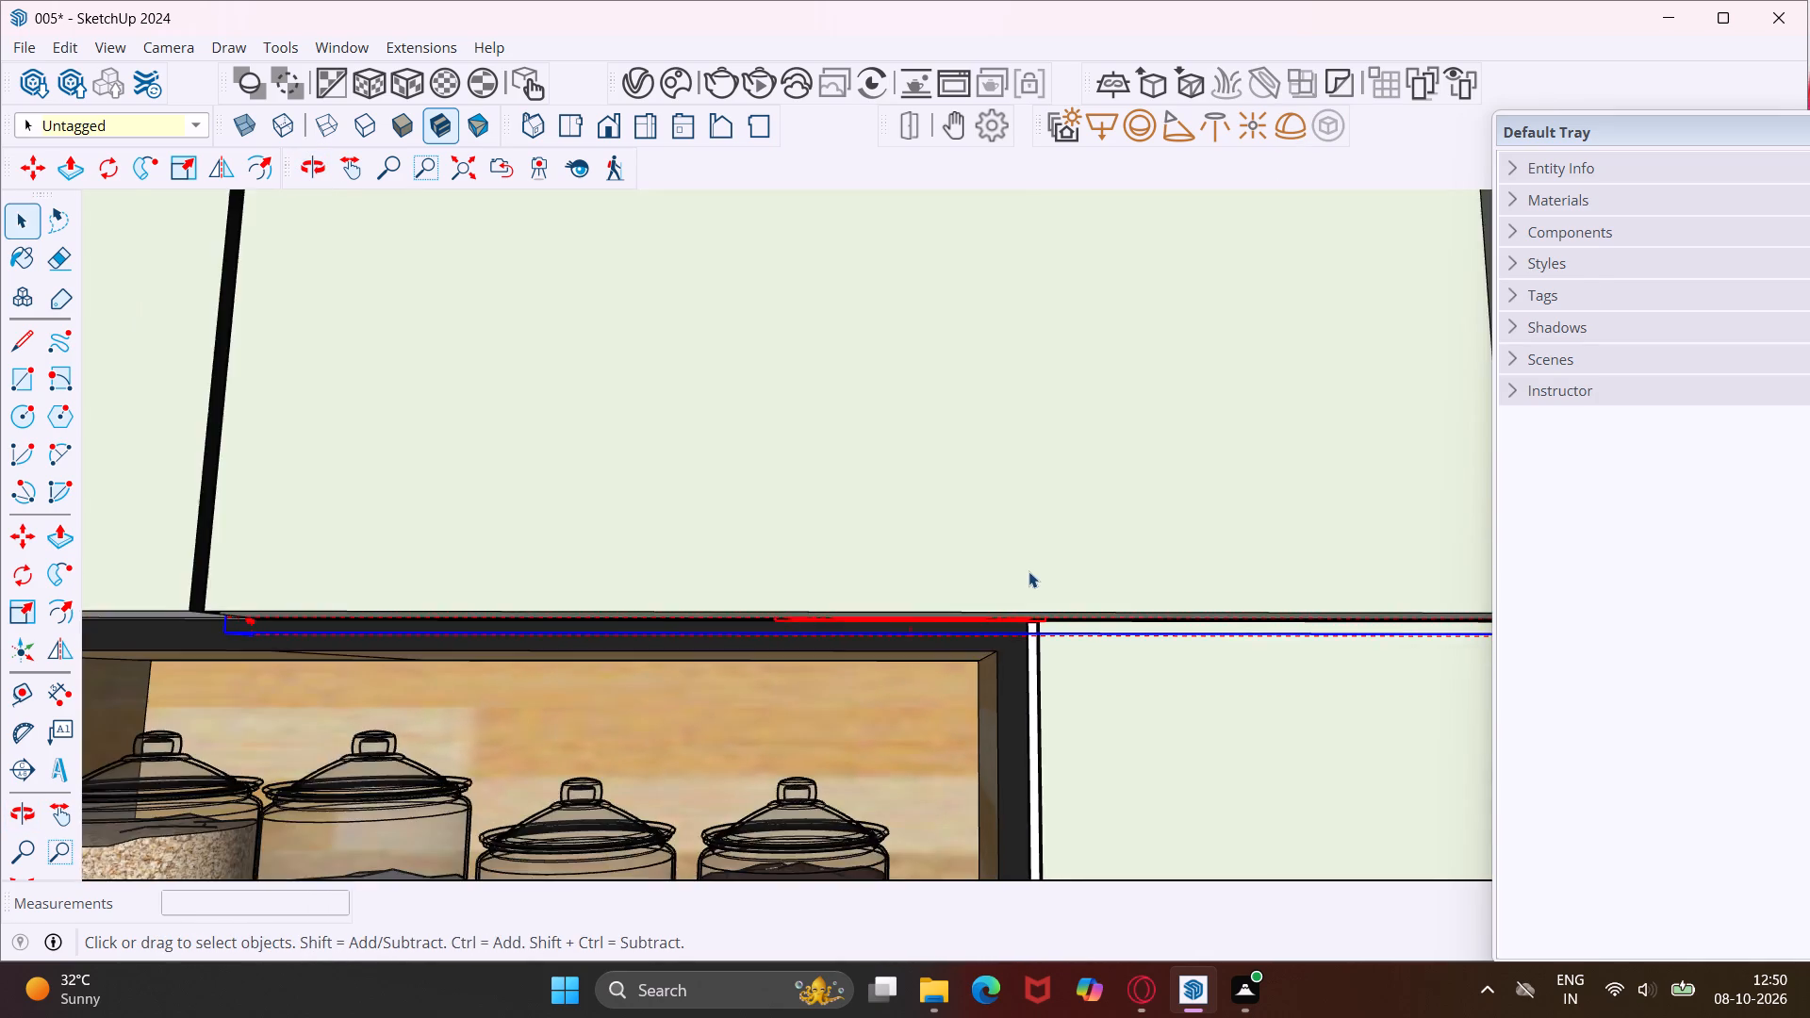
scroll(1028, 571, "down", 17)
scroll(1024, 572, "down", 5)
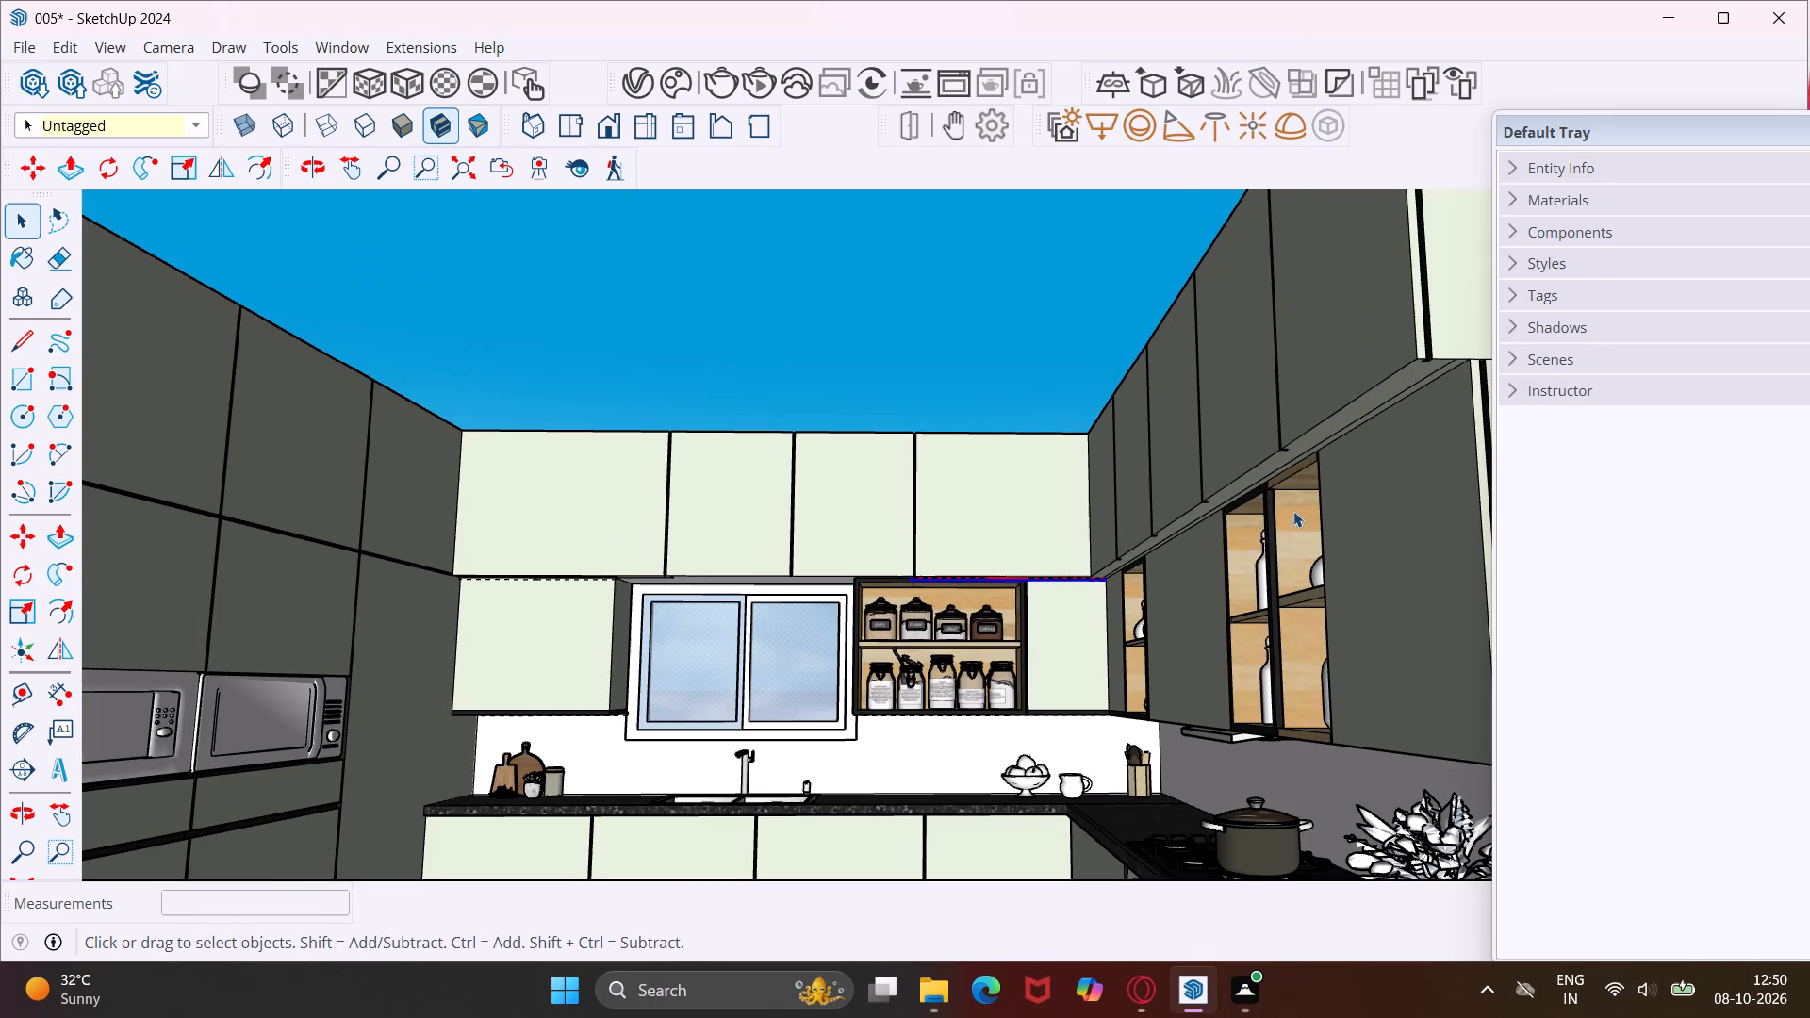
scroll(1405, 397, "up", 14)
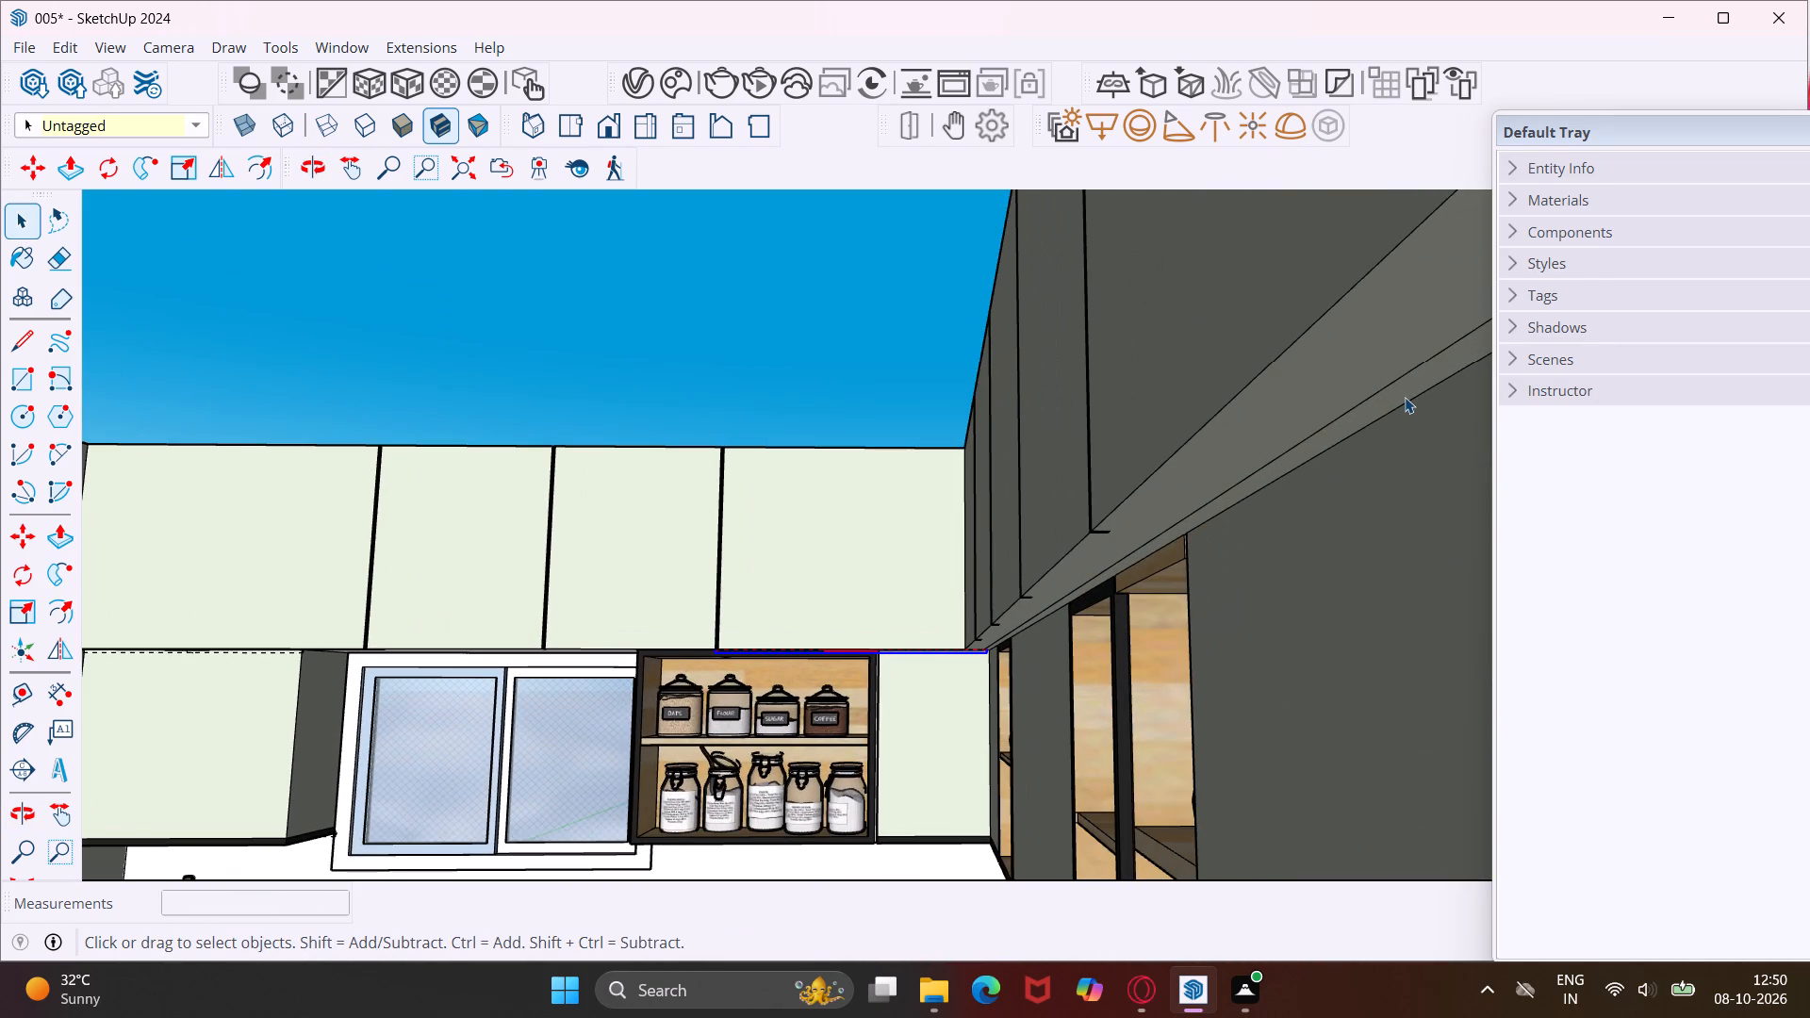
left_click(1405, 397)
right_click(1405, 397)
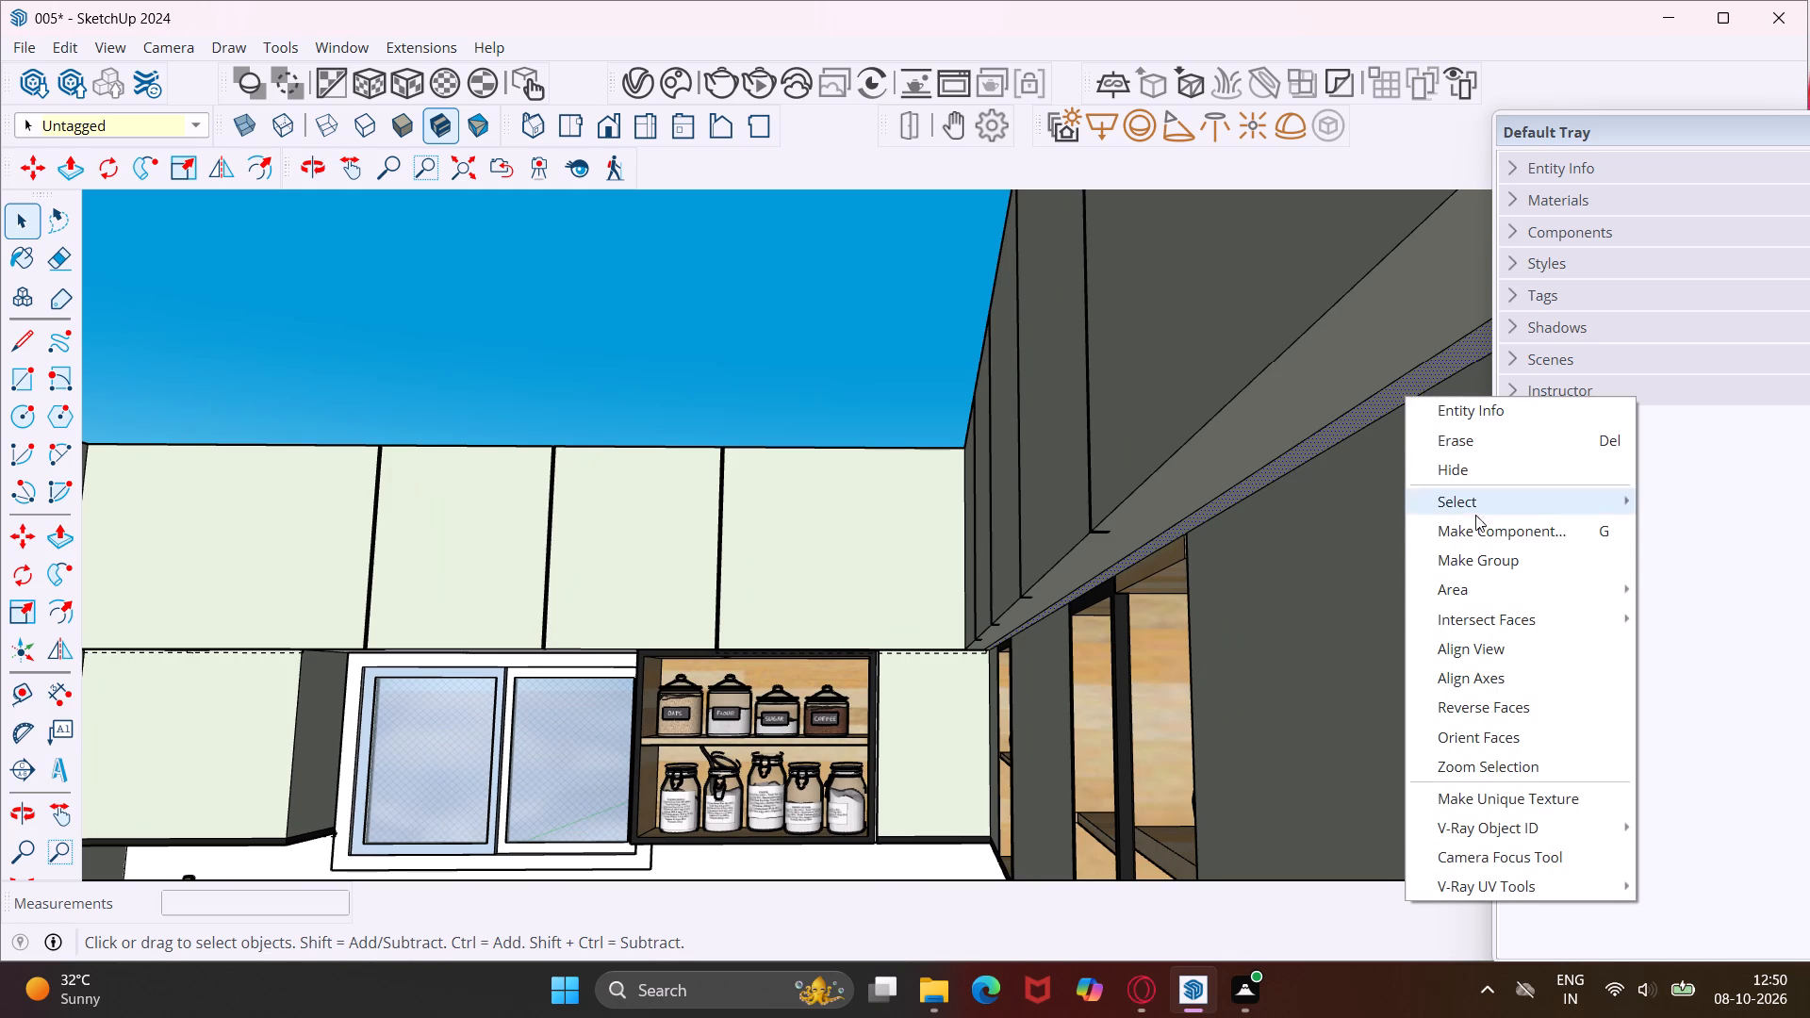
left_click(1480, 554)
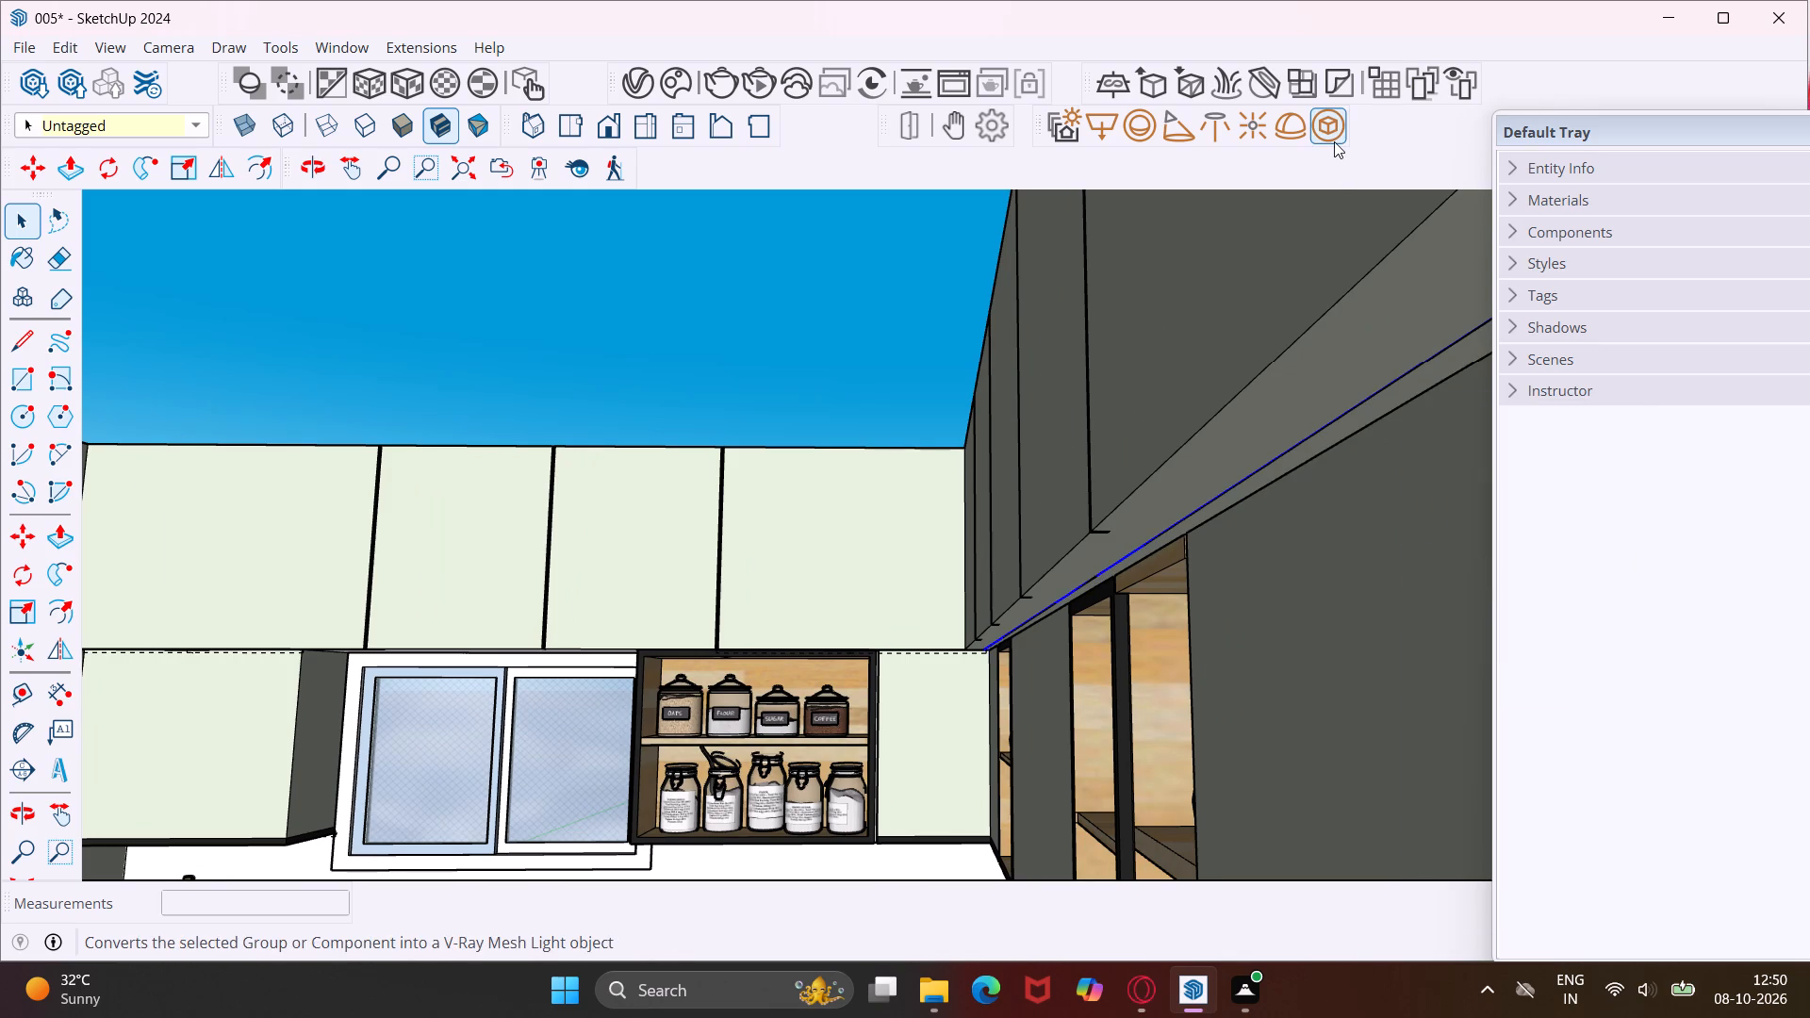
left_click(1334, 141)
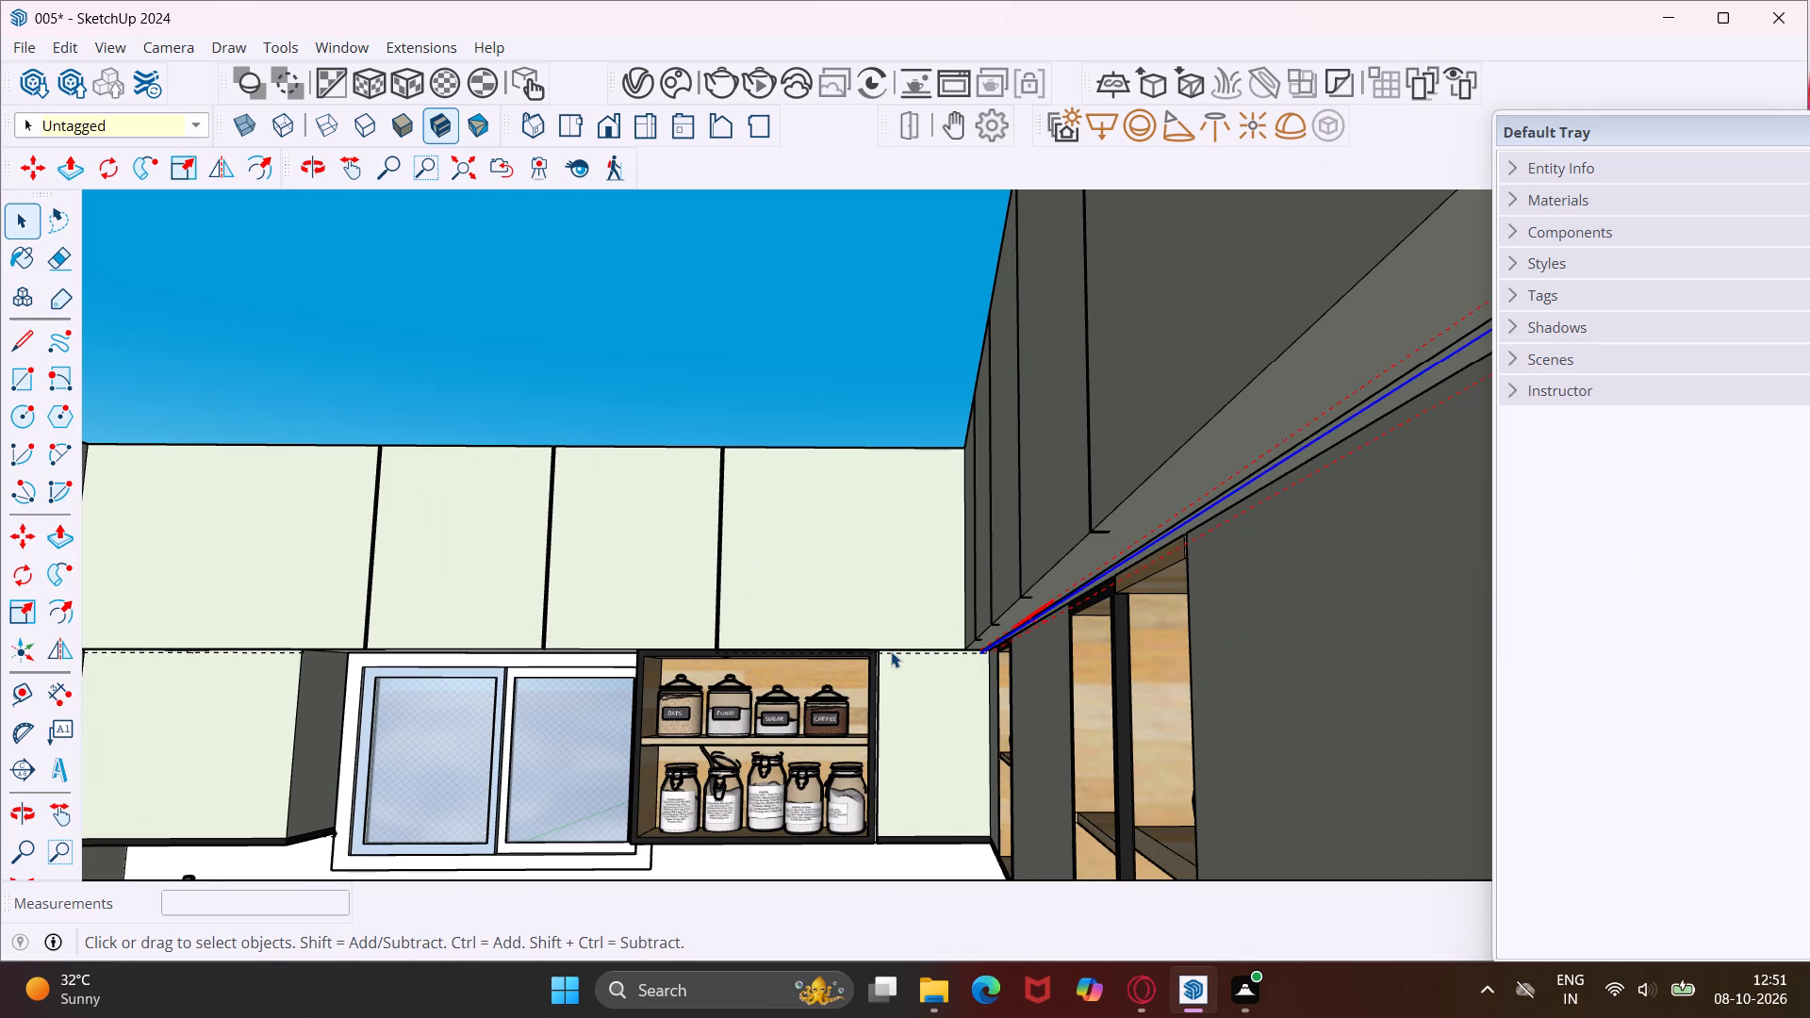
Paint the underside above the window and the white strips above the open jar shelf with the Generic material.
middle_click_drag(891, 651, 1119, 464)
scroll(891, 651, "up", 1)
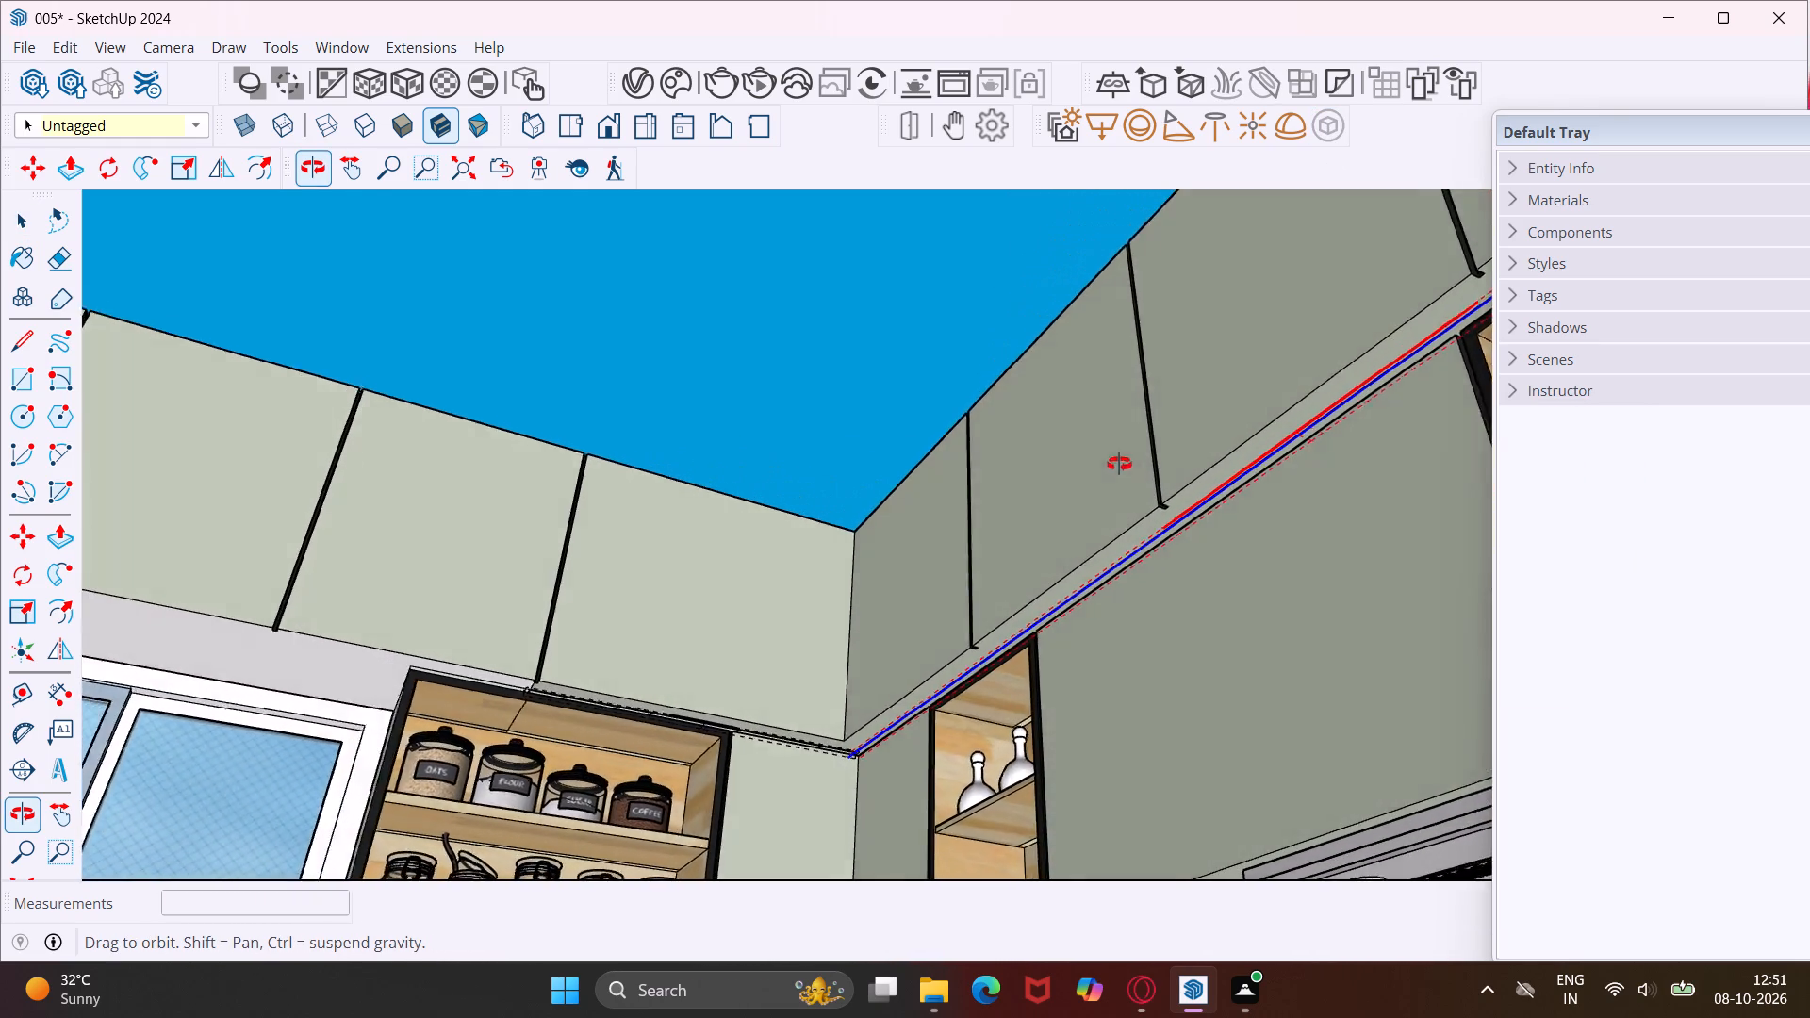
middle_click_drag(1119, 464, 1192, 452)
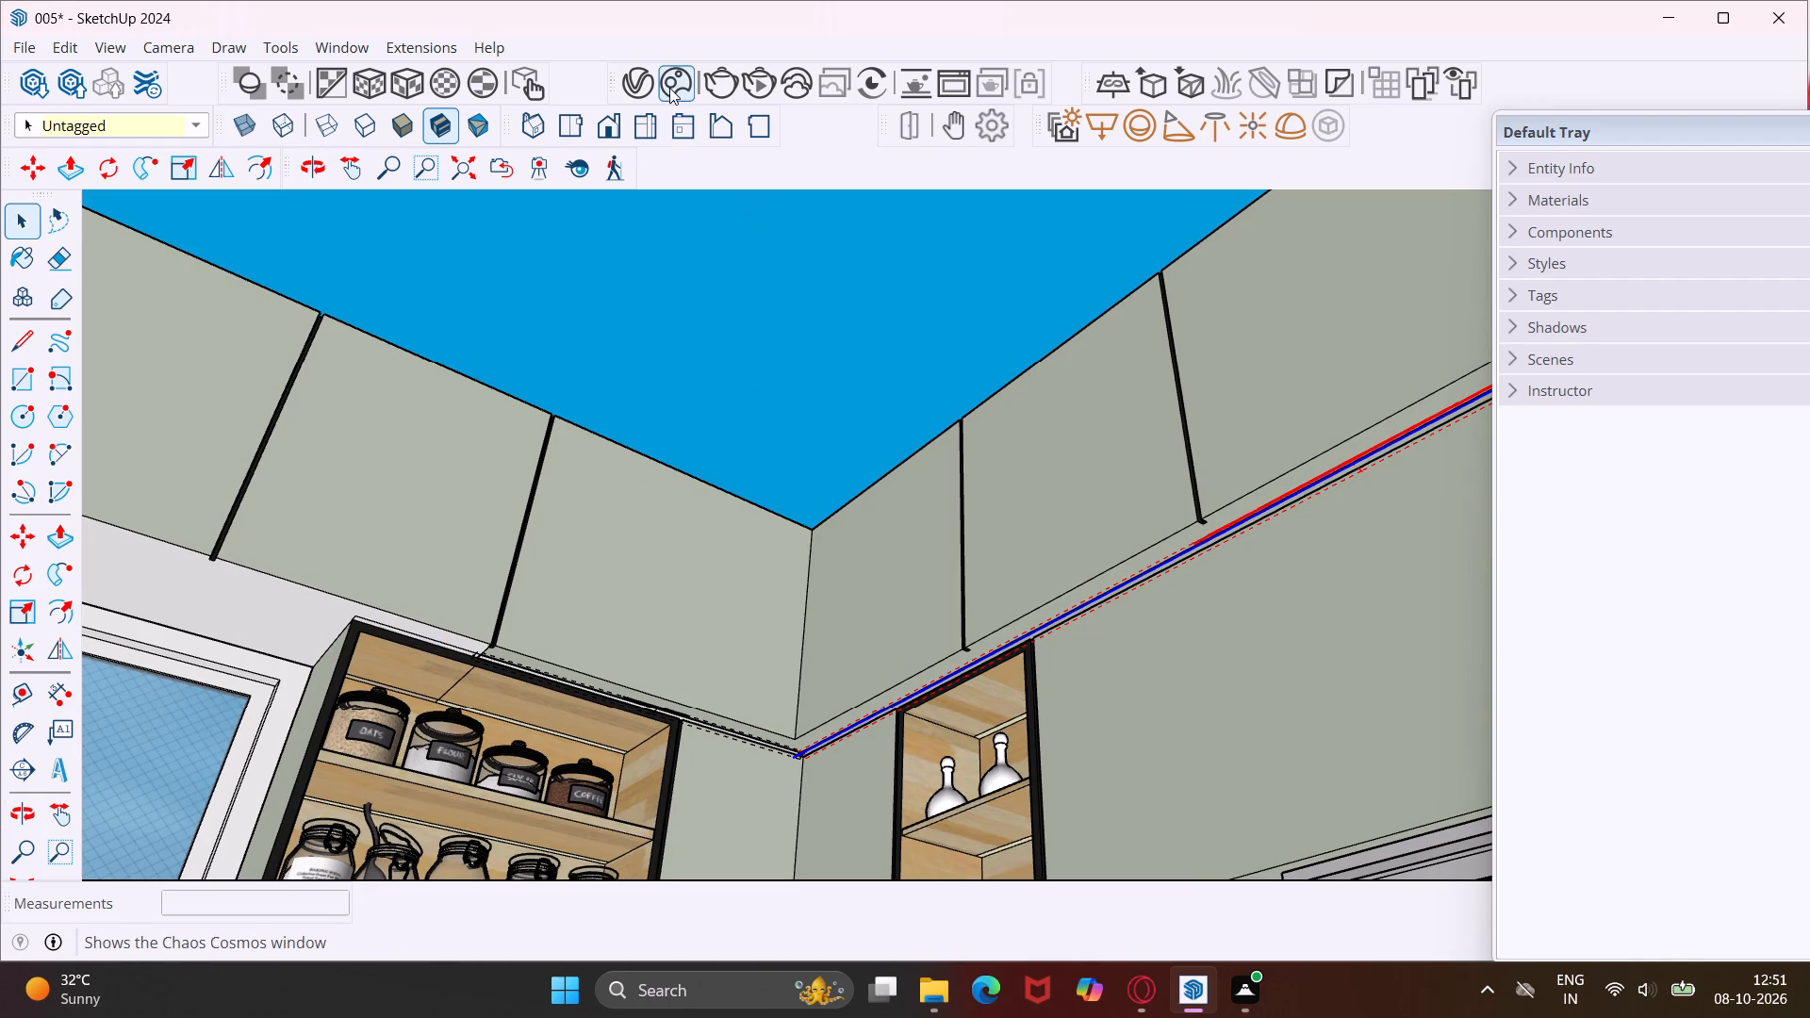
left_click(643, 94)
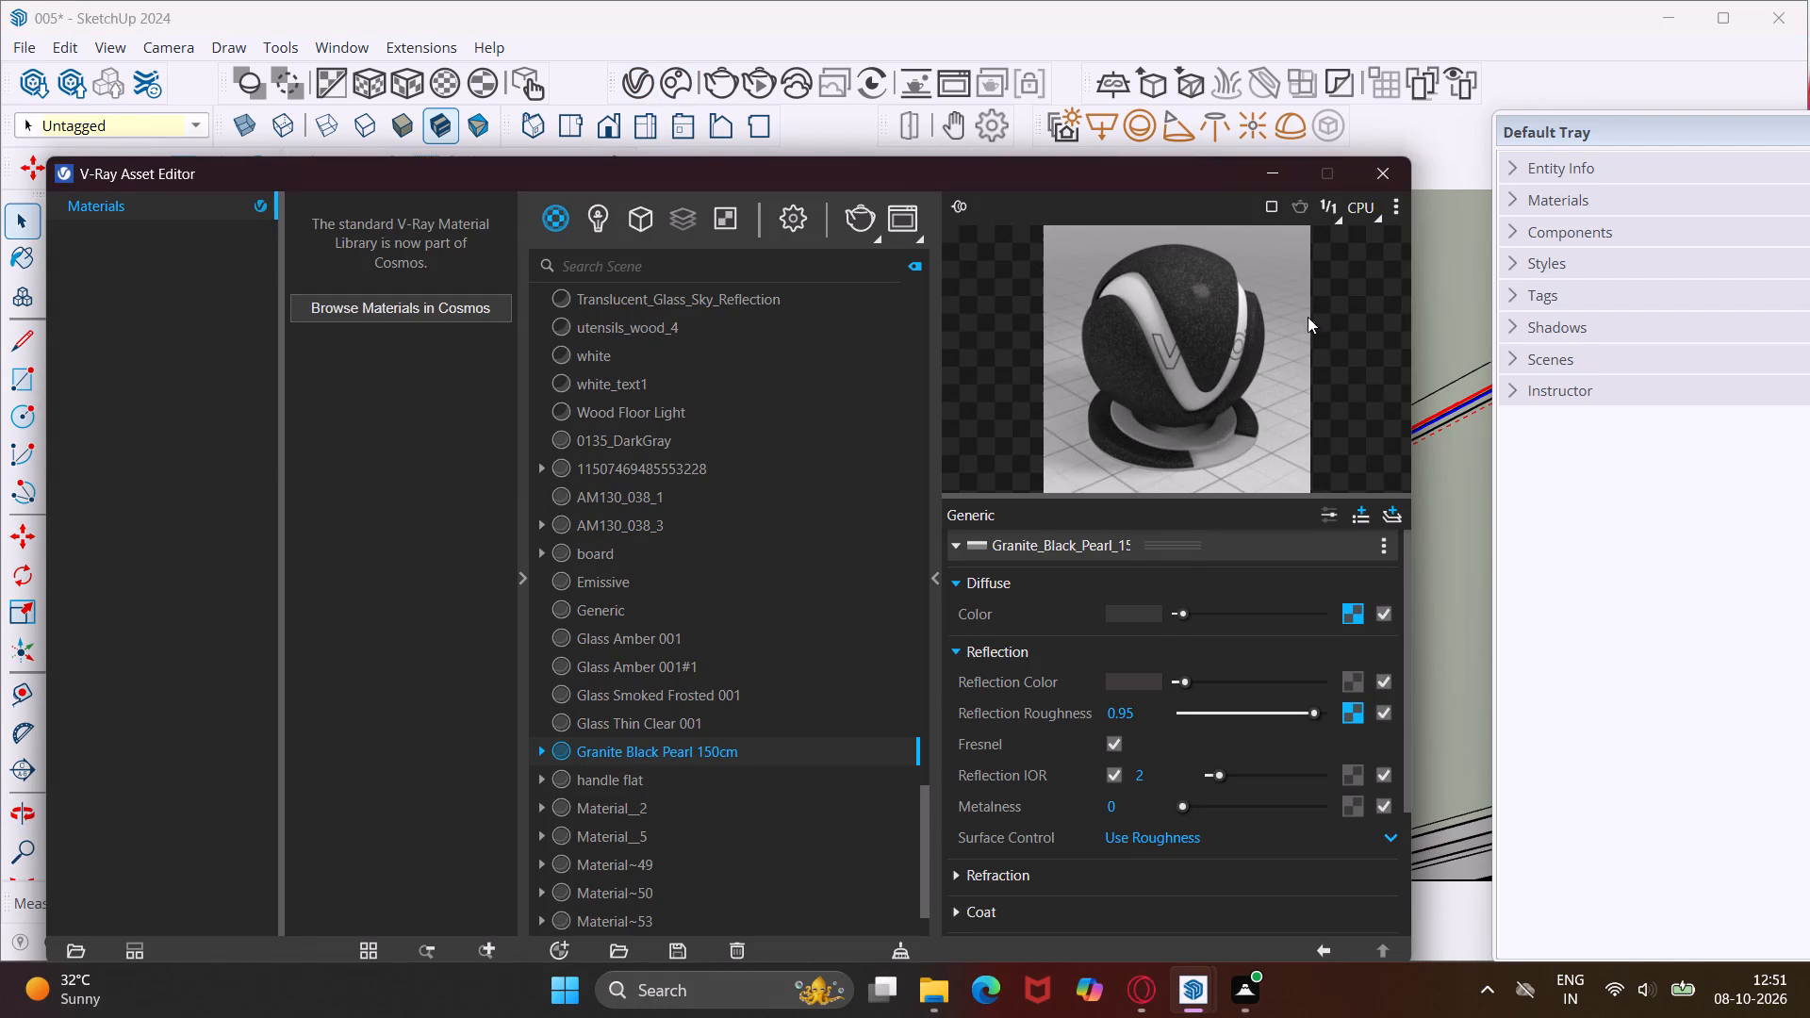
left_click(1508, 191)
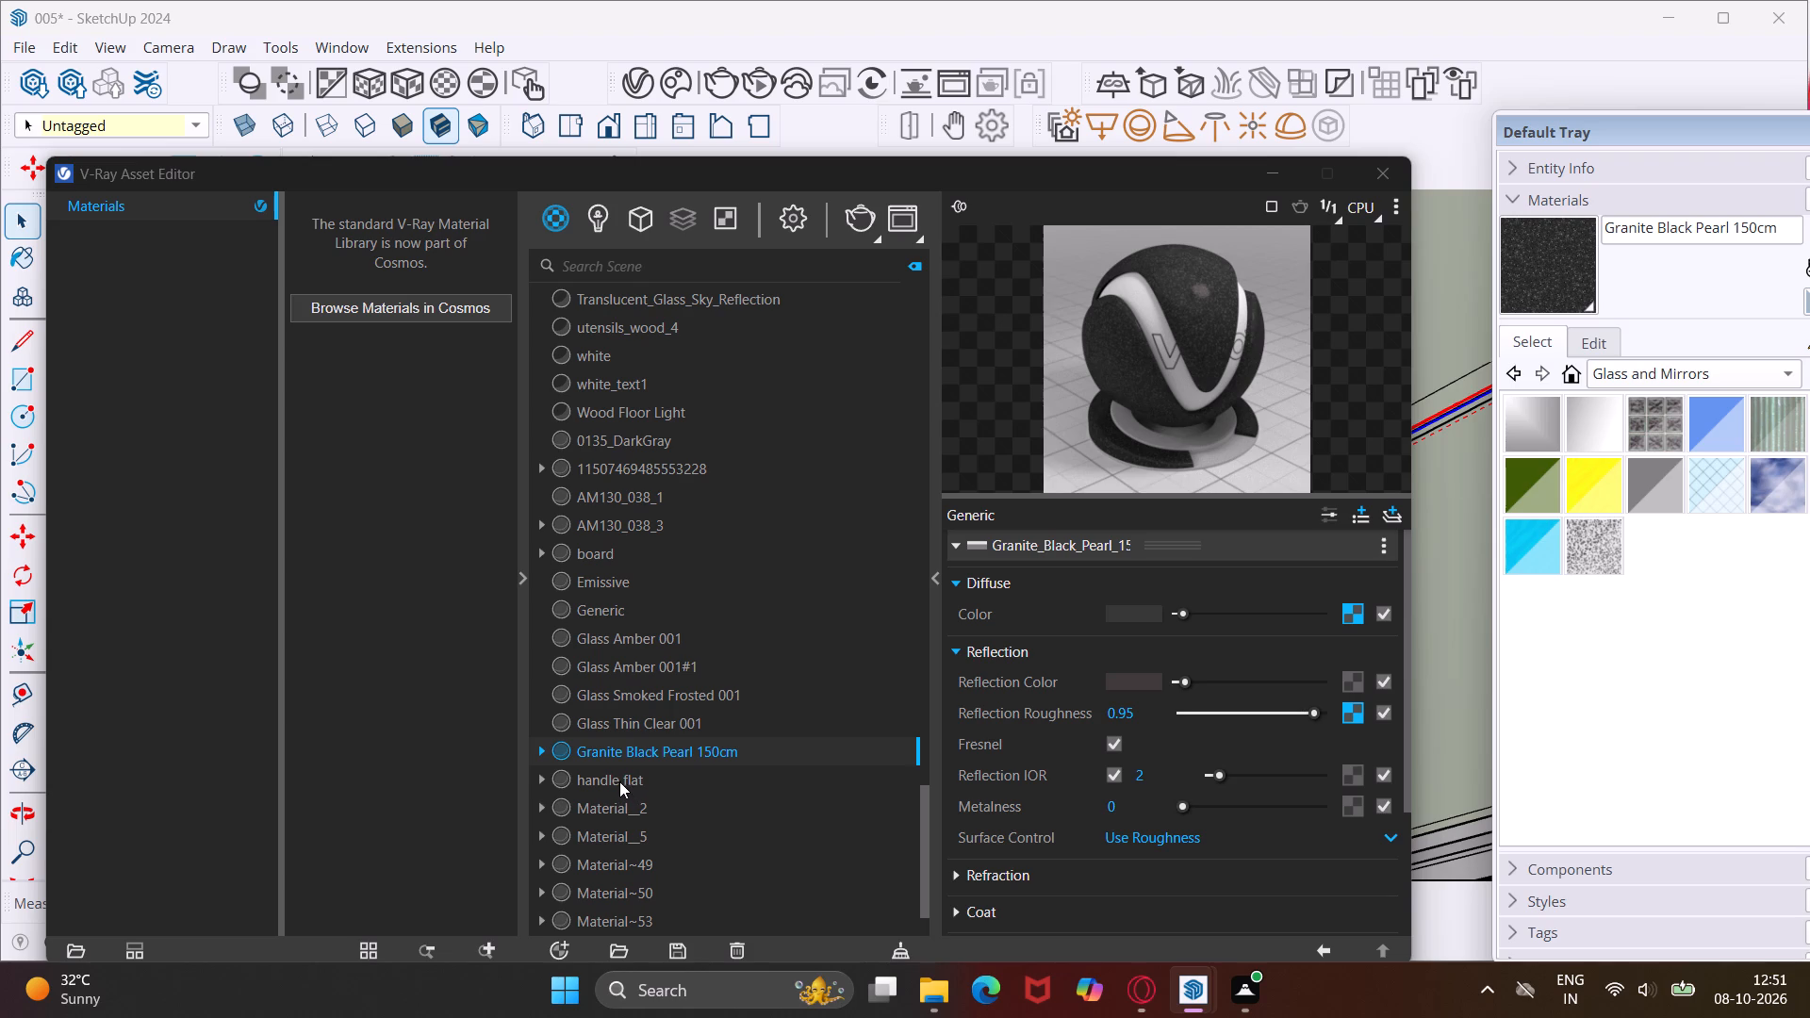
left_click(596, 621)
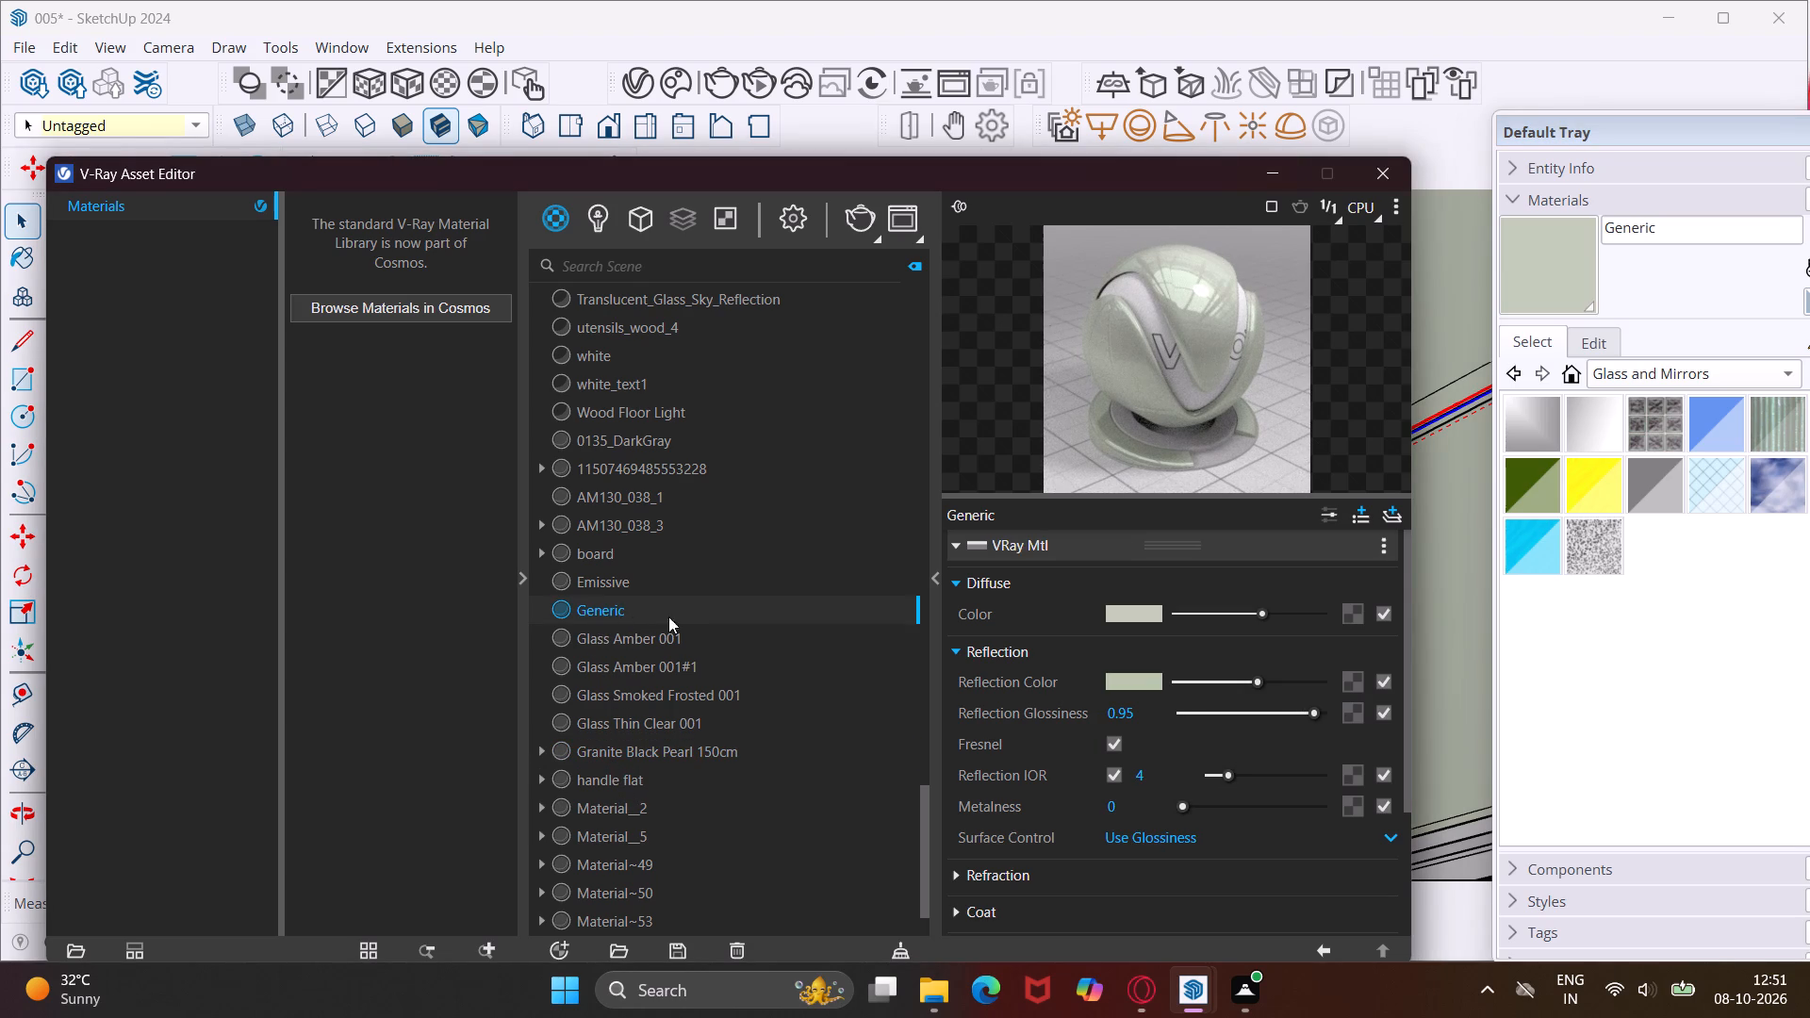
left_click_drag(964, 165, 920, 233)
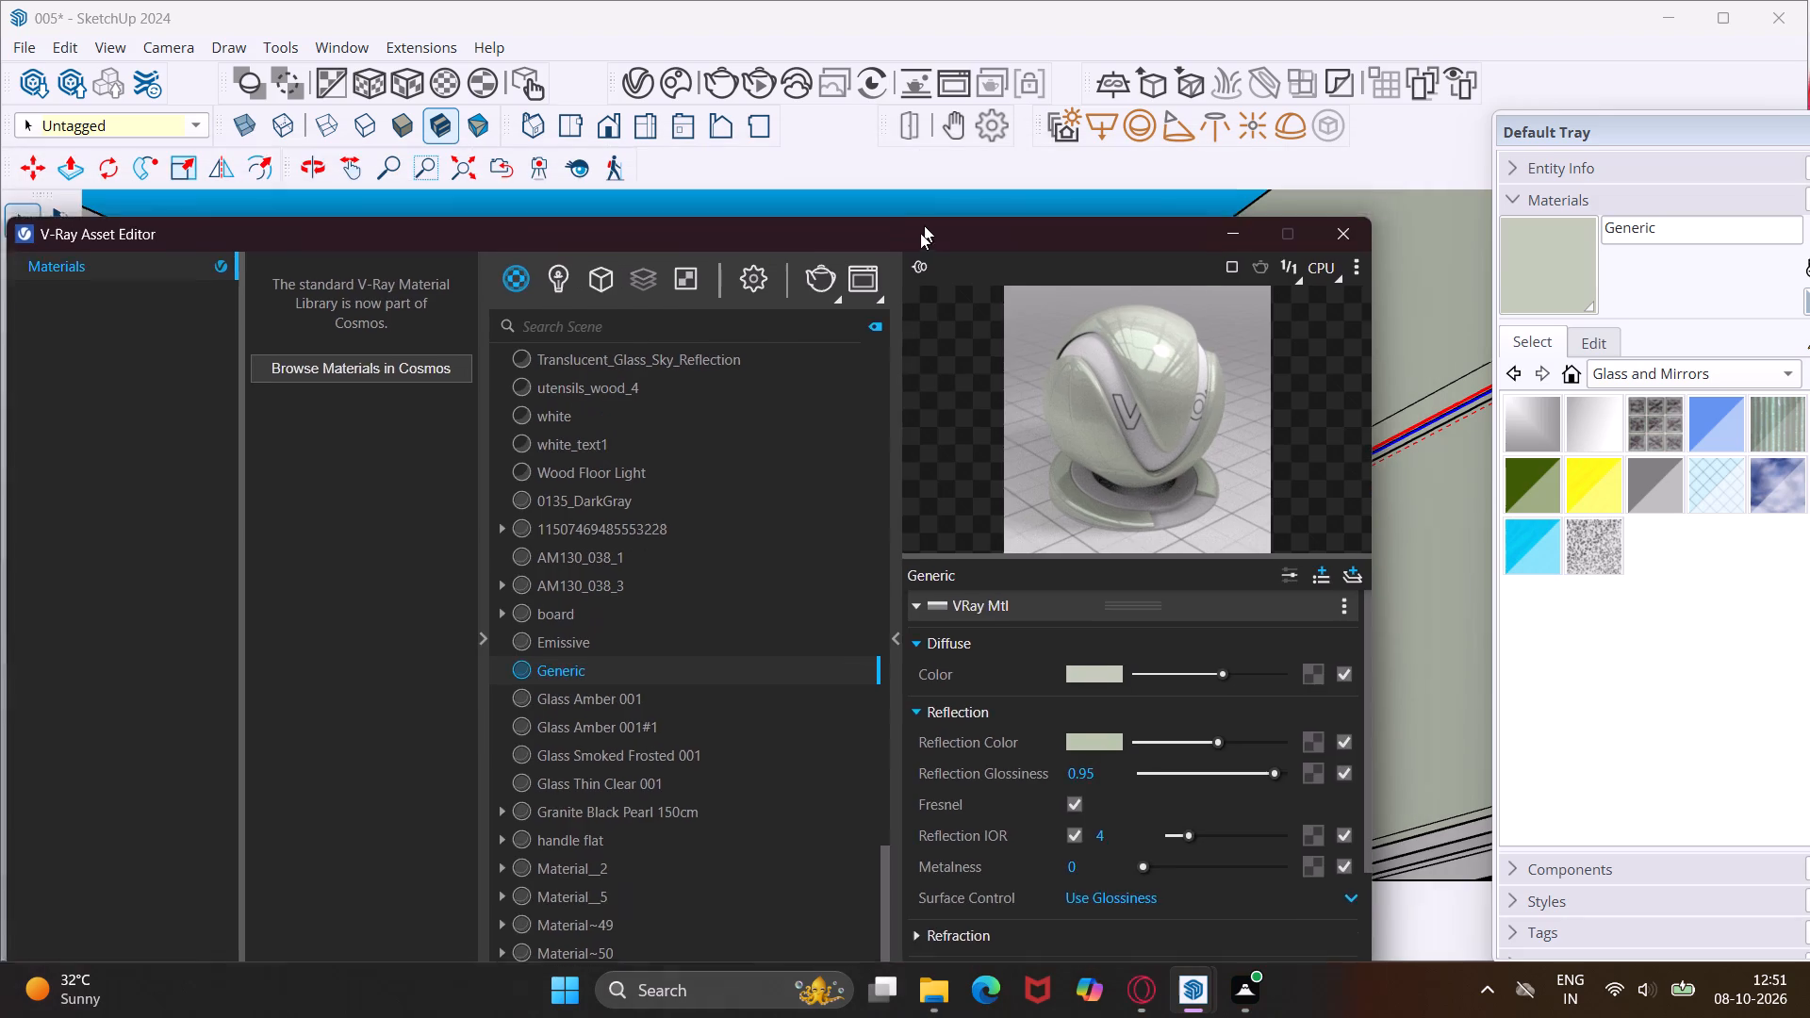
left_click_drag(920, 233, 480, 813)
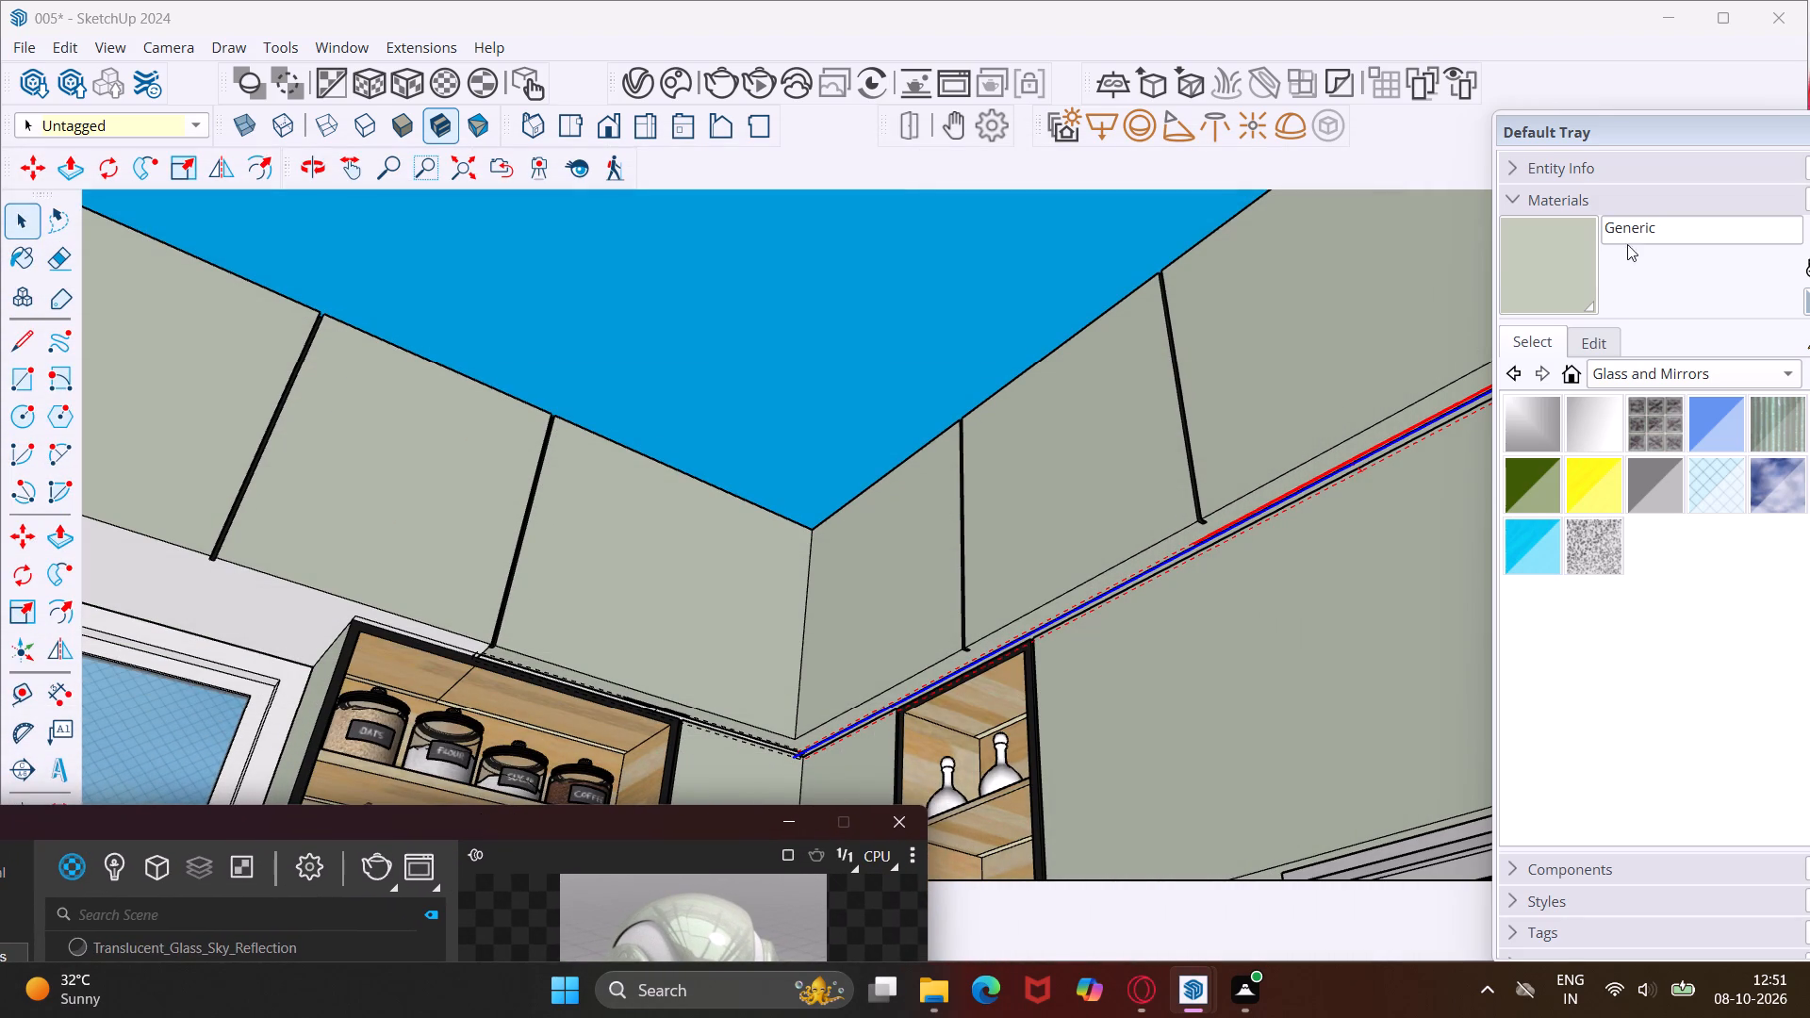
left_click(1555, 250)
scroll(315, 628, "up", 7)
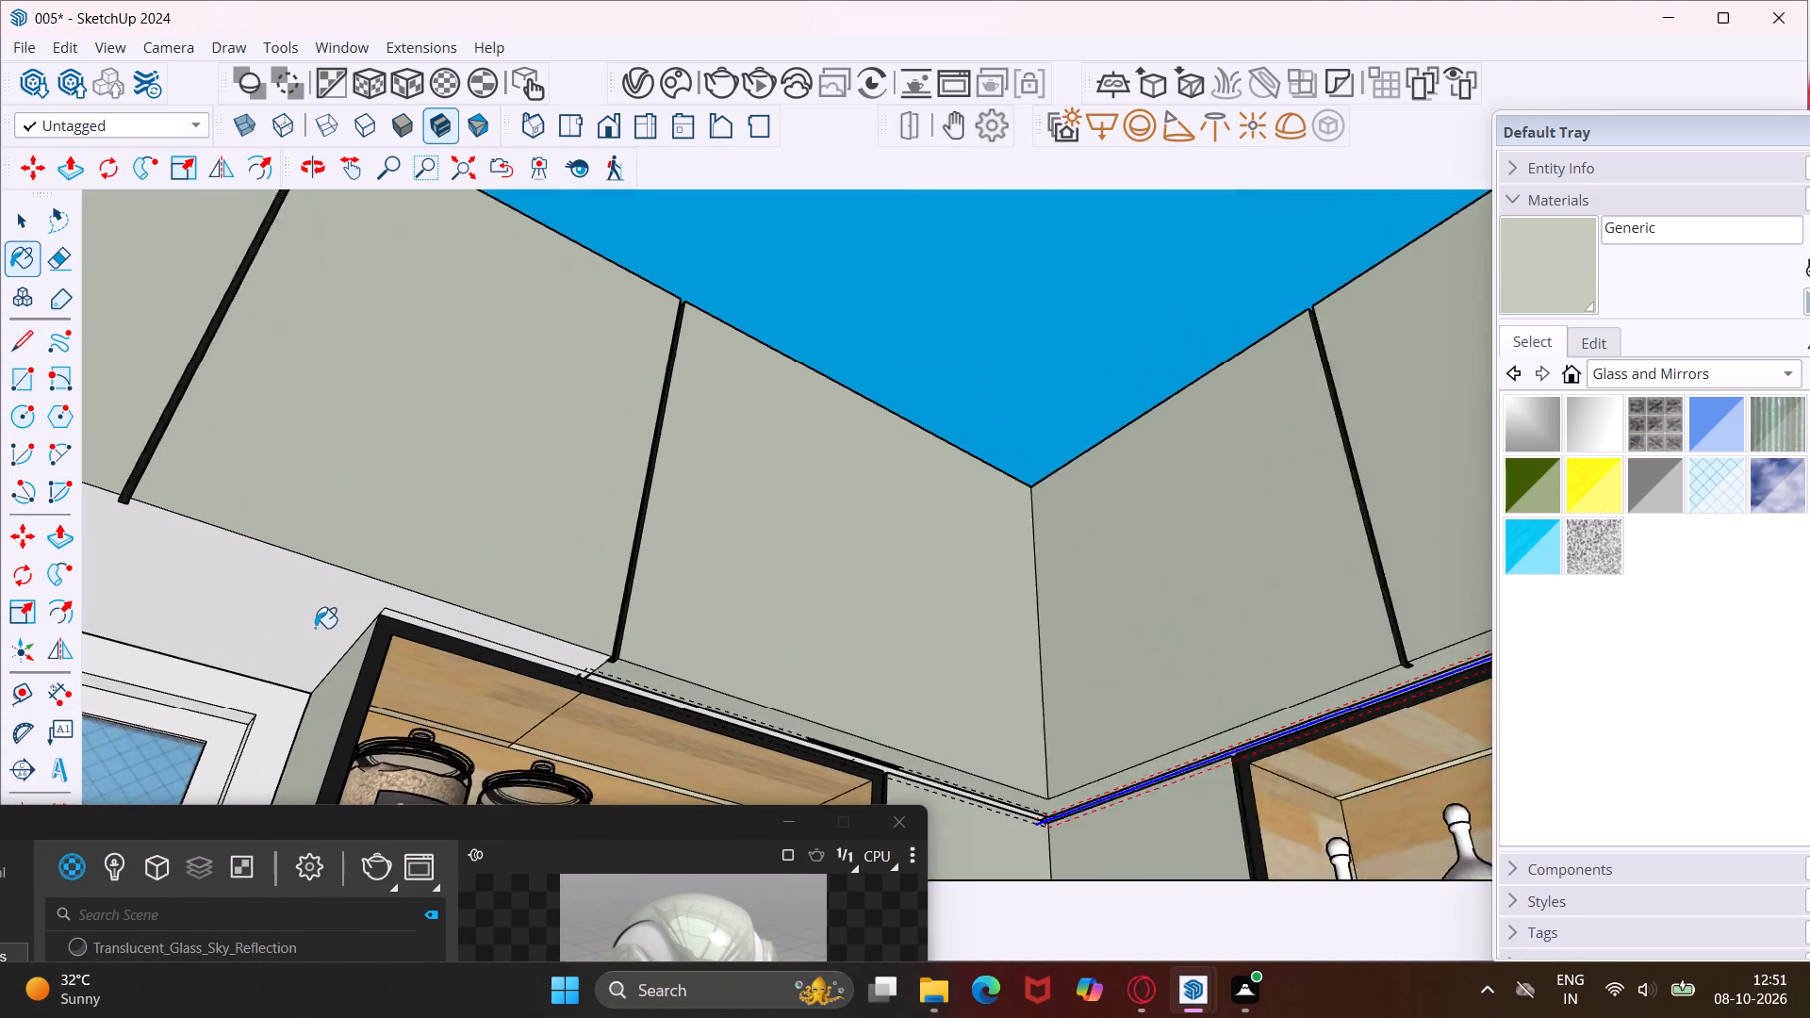
left_click(310, 617)
scroll(466, 634, "up", 3)
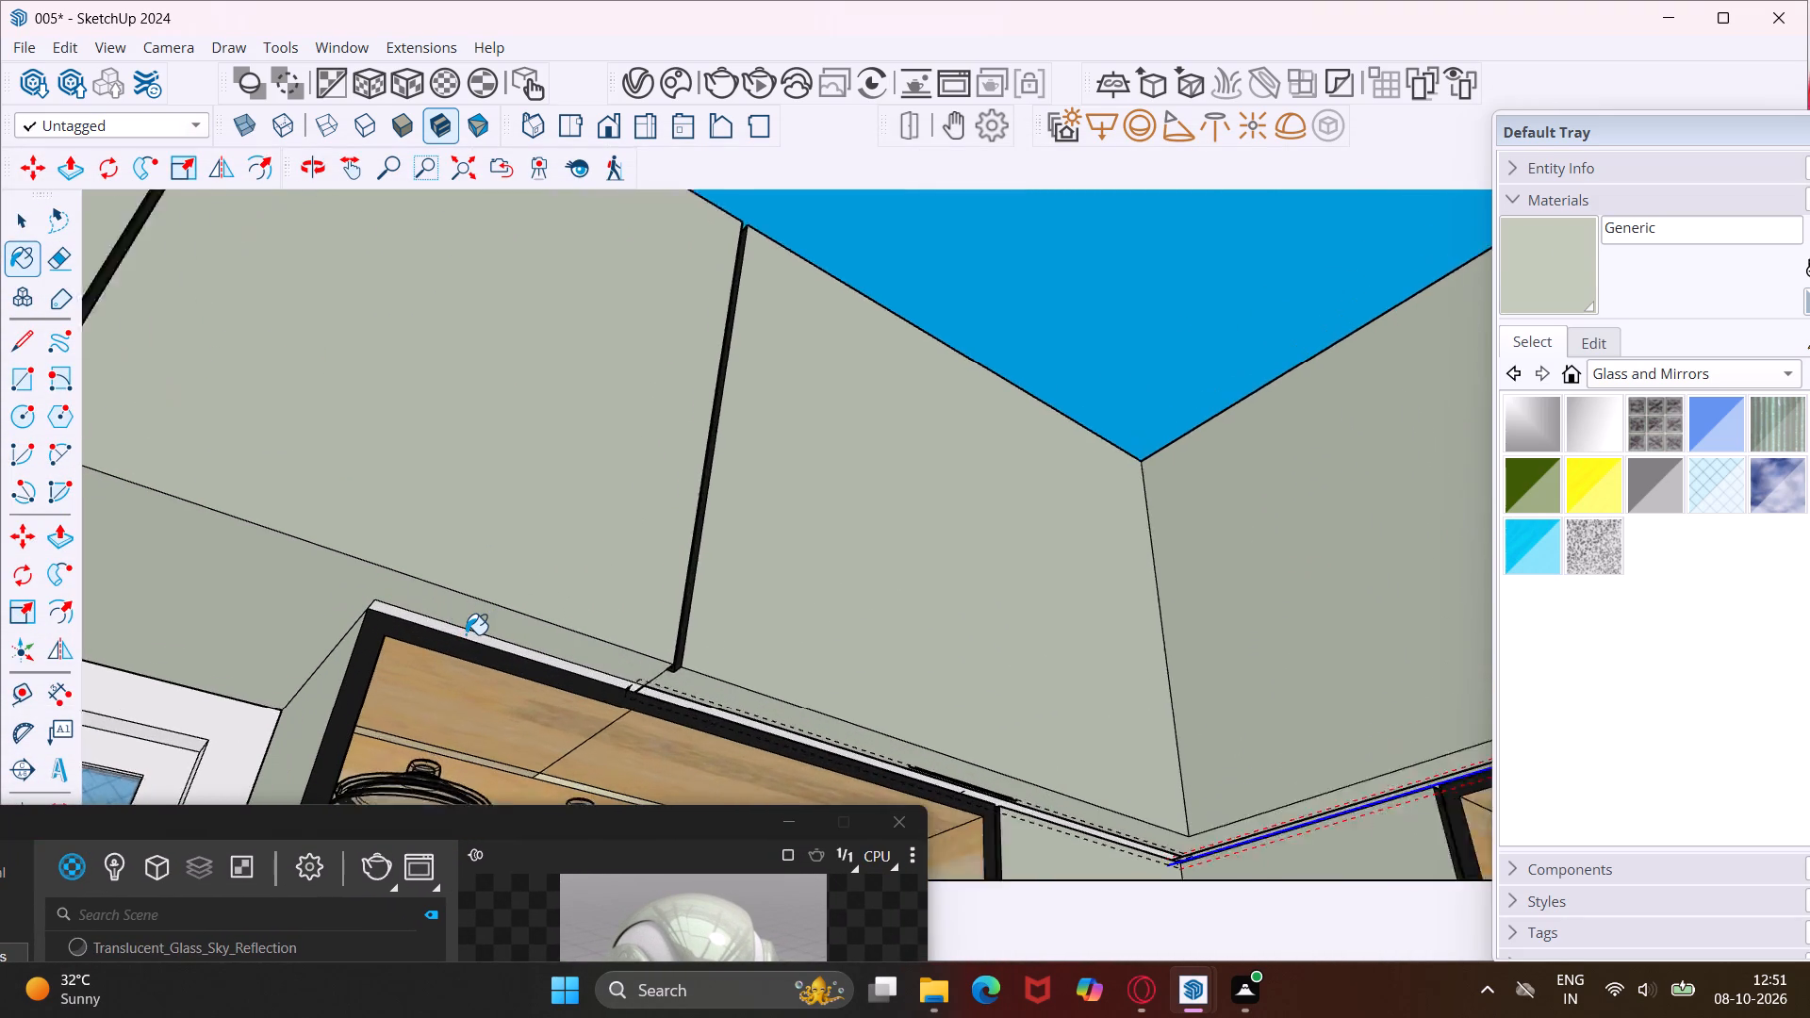
scroll(466, 634, "up", 3)
left_click(466, 634)
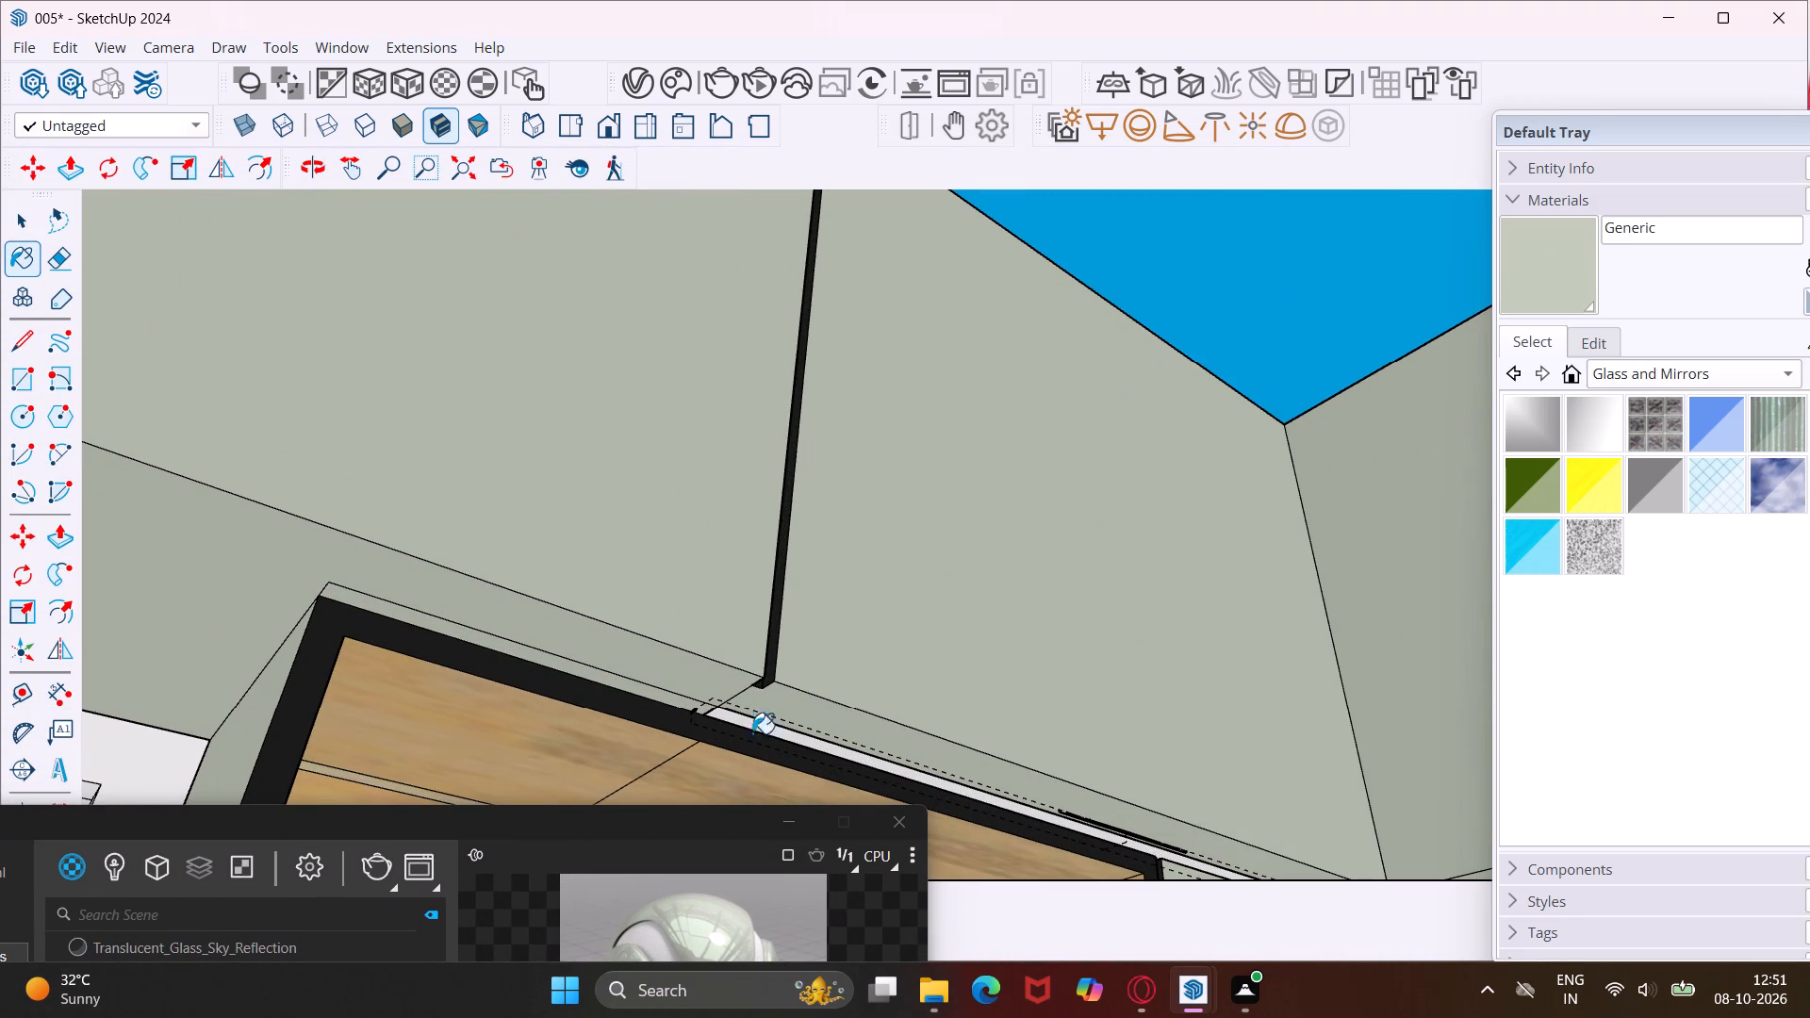
left_click(748, 725)
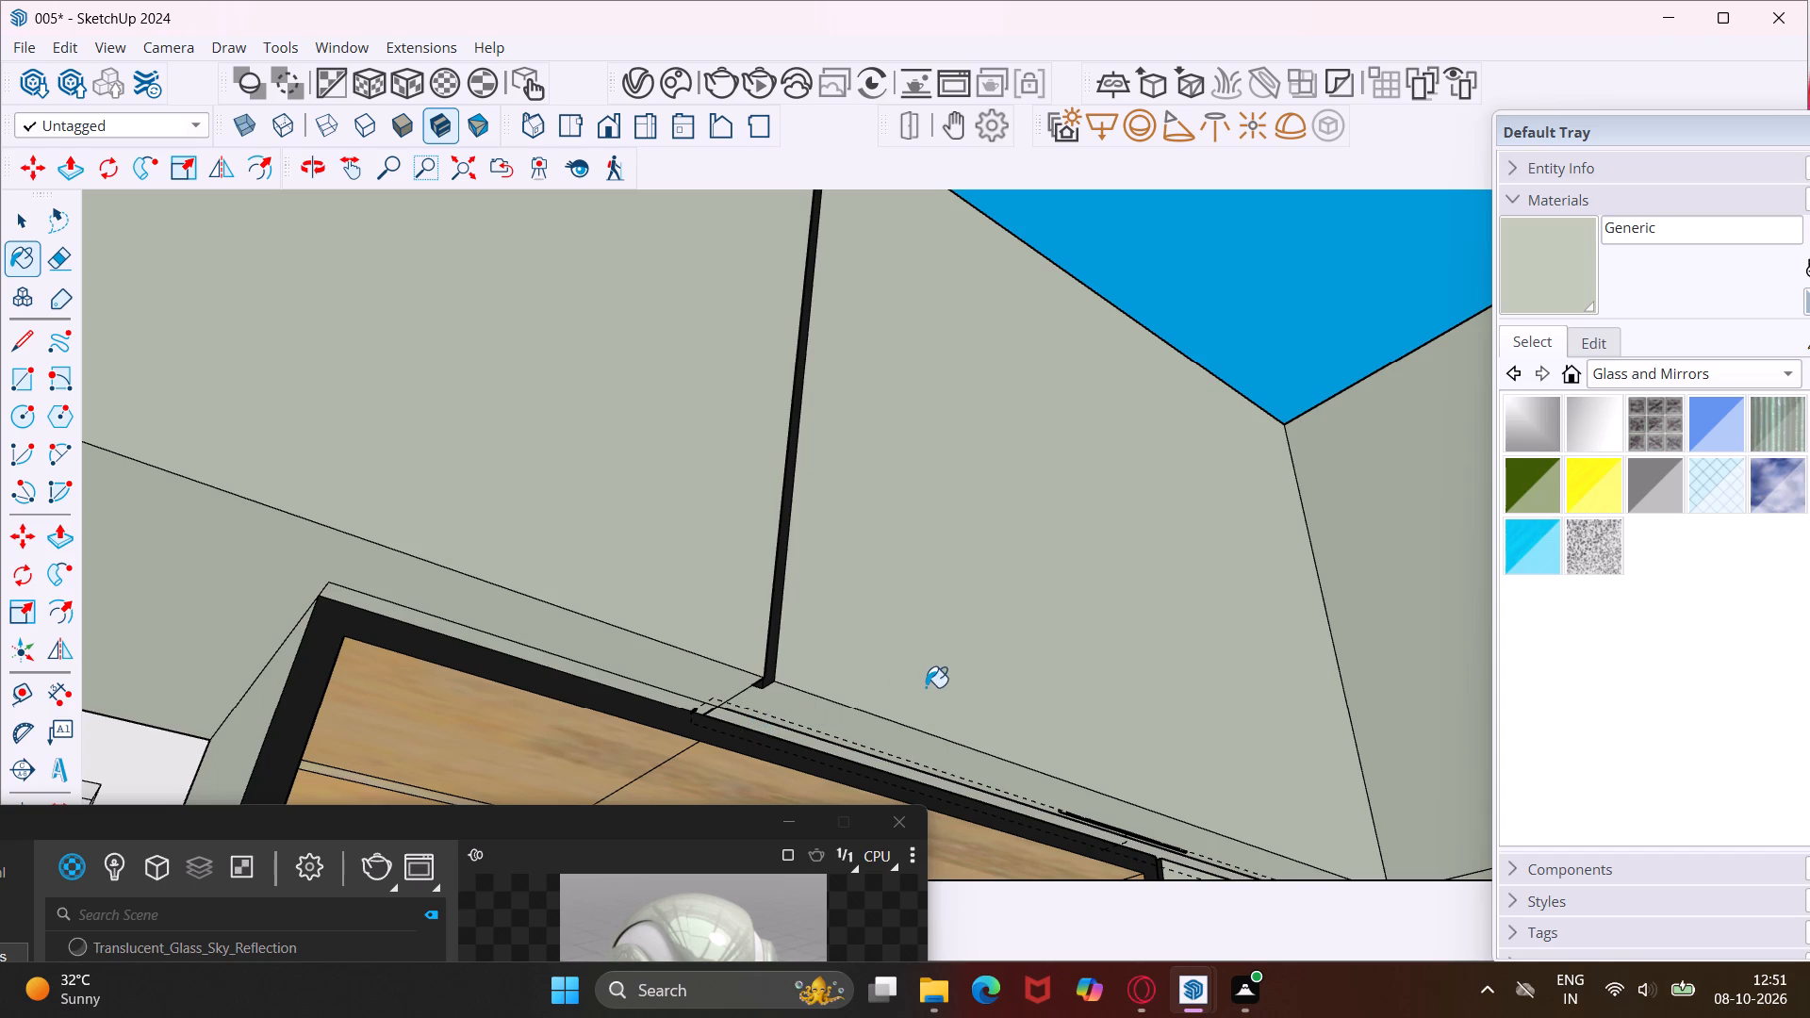
Paint the white underside patch and the narrow strip above the wall cabinet on the window's other side with the Generic material.
middle_click_drag(930, 681, 716, 685)
scroll(685, 667, "down", 8)
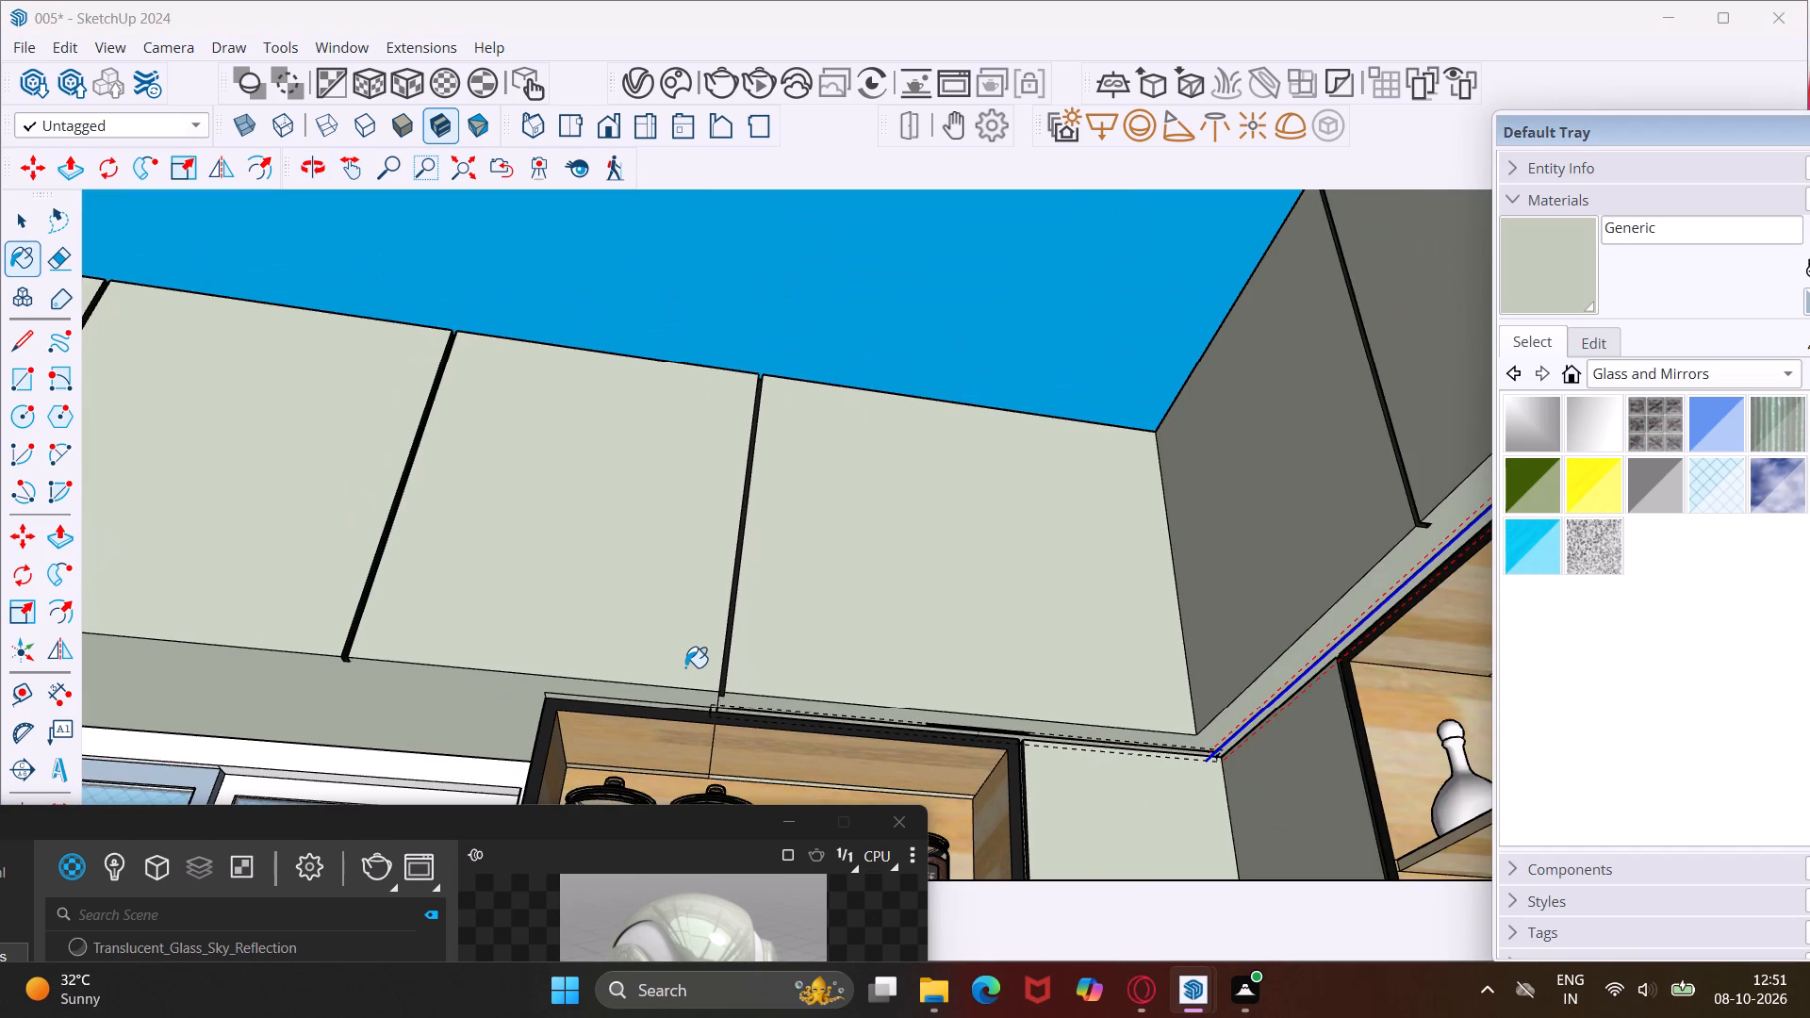
scroll(685, 667, "down", 8)
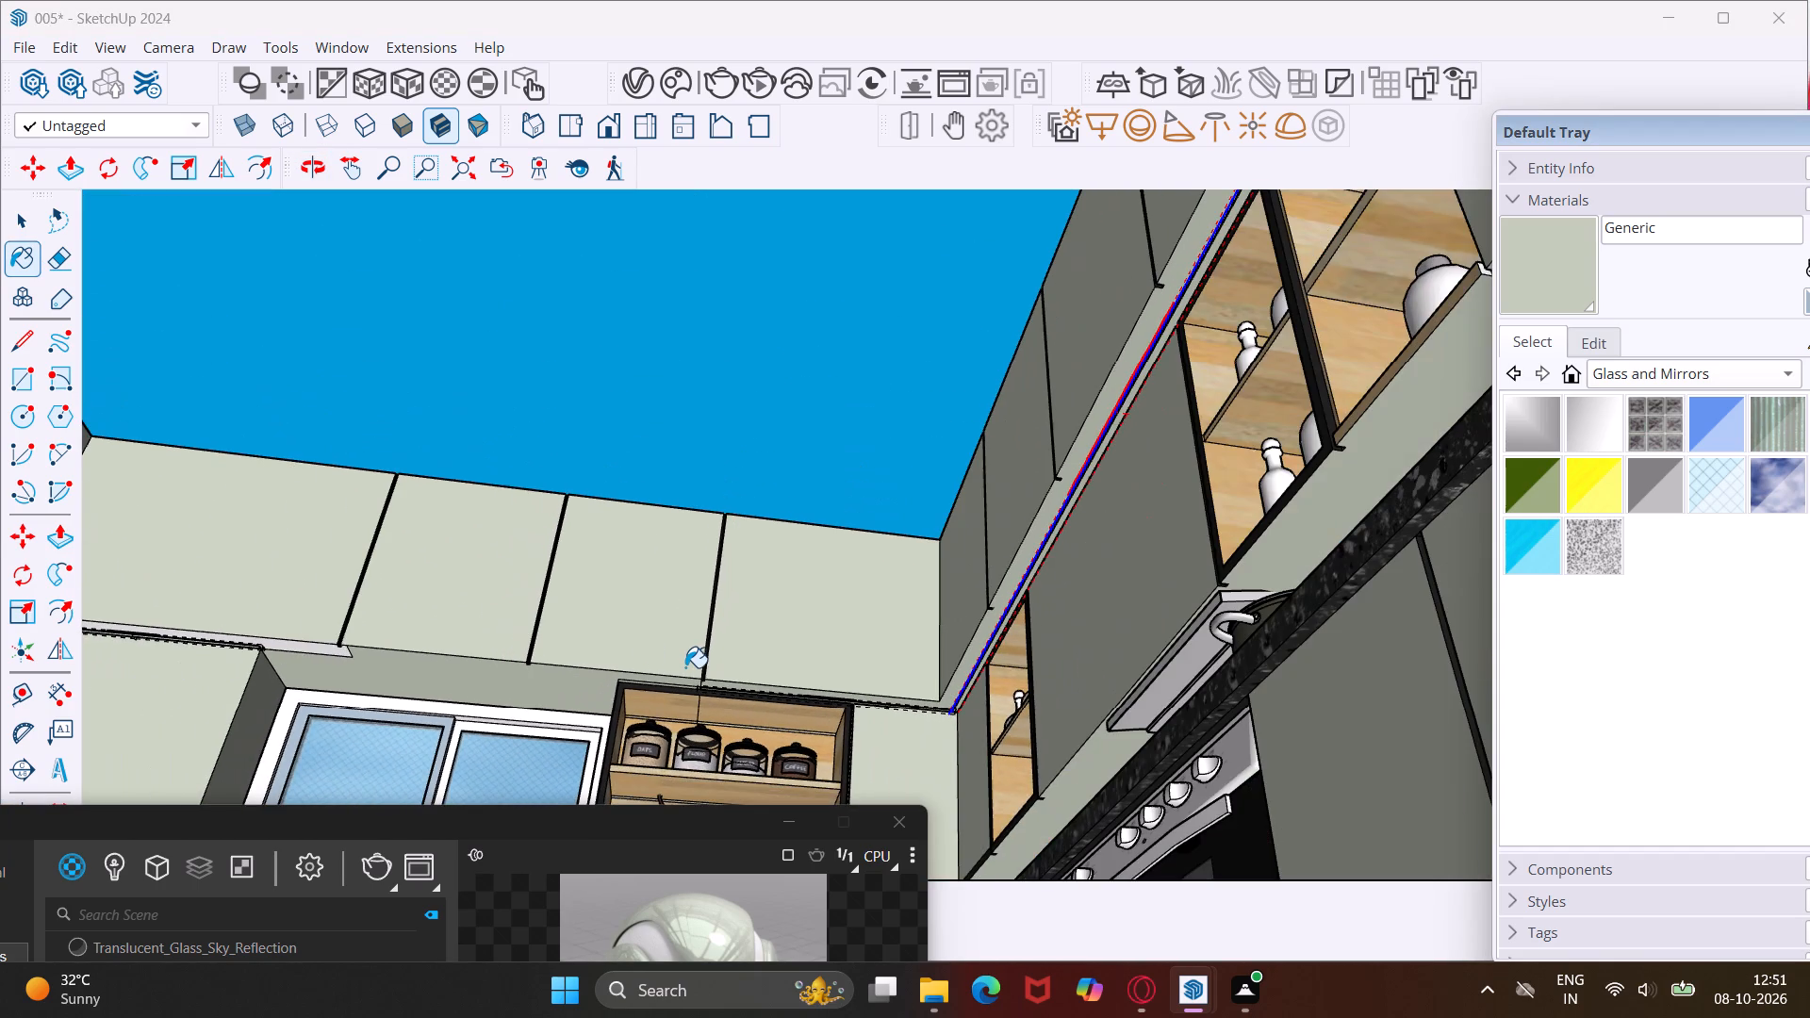
scroll(304, 650, "up", 7)
left_click(304, 650)
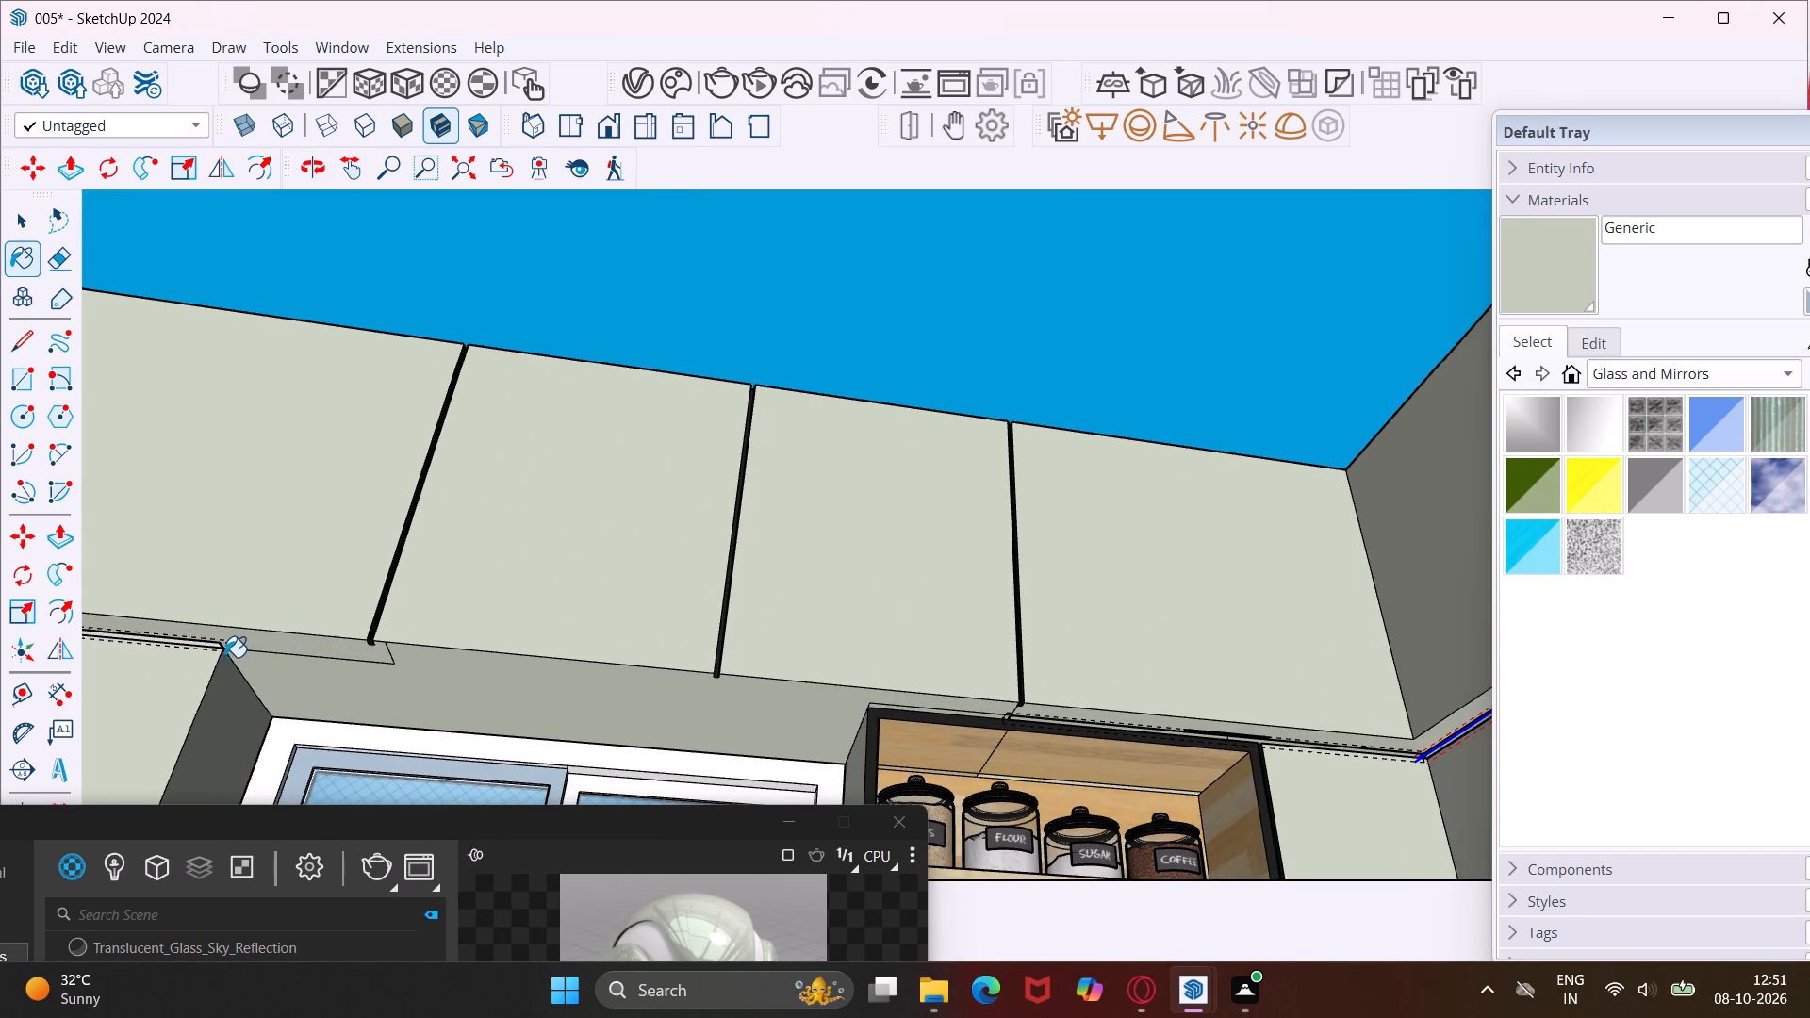
scroll(211, 654, "up", 17)
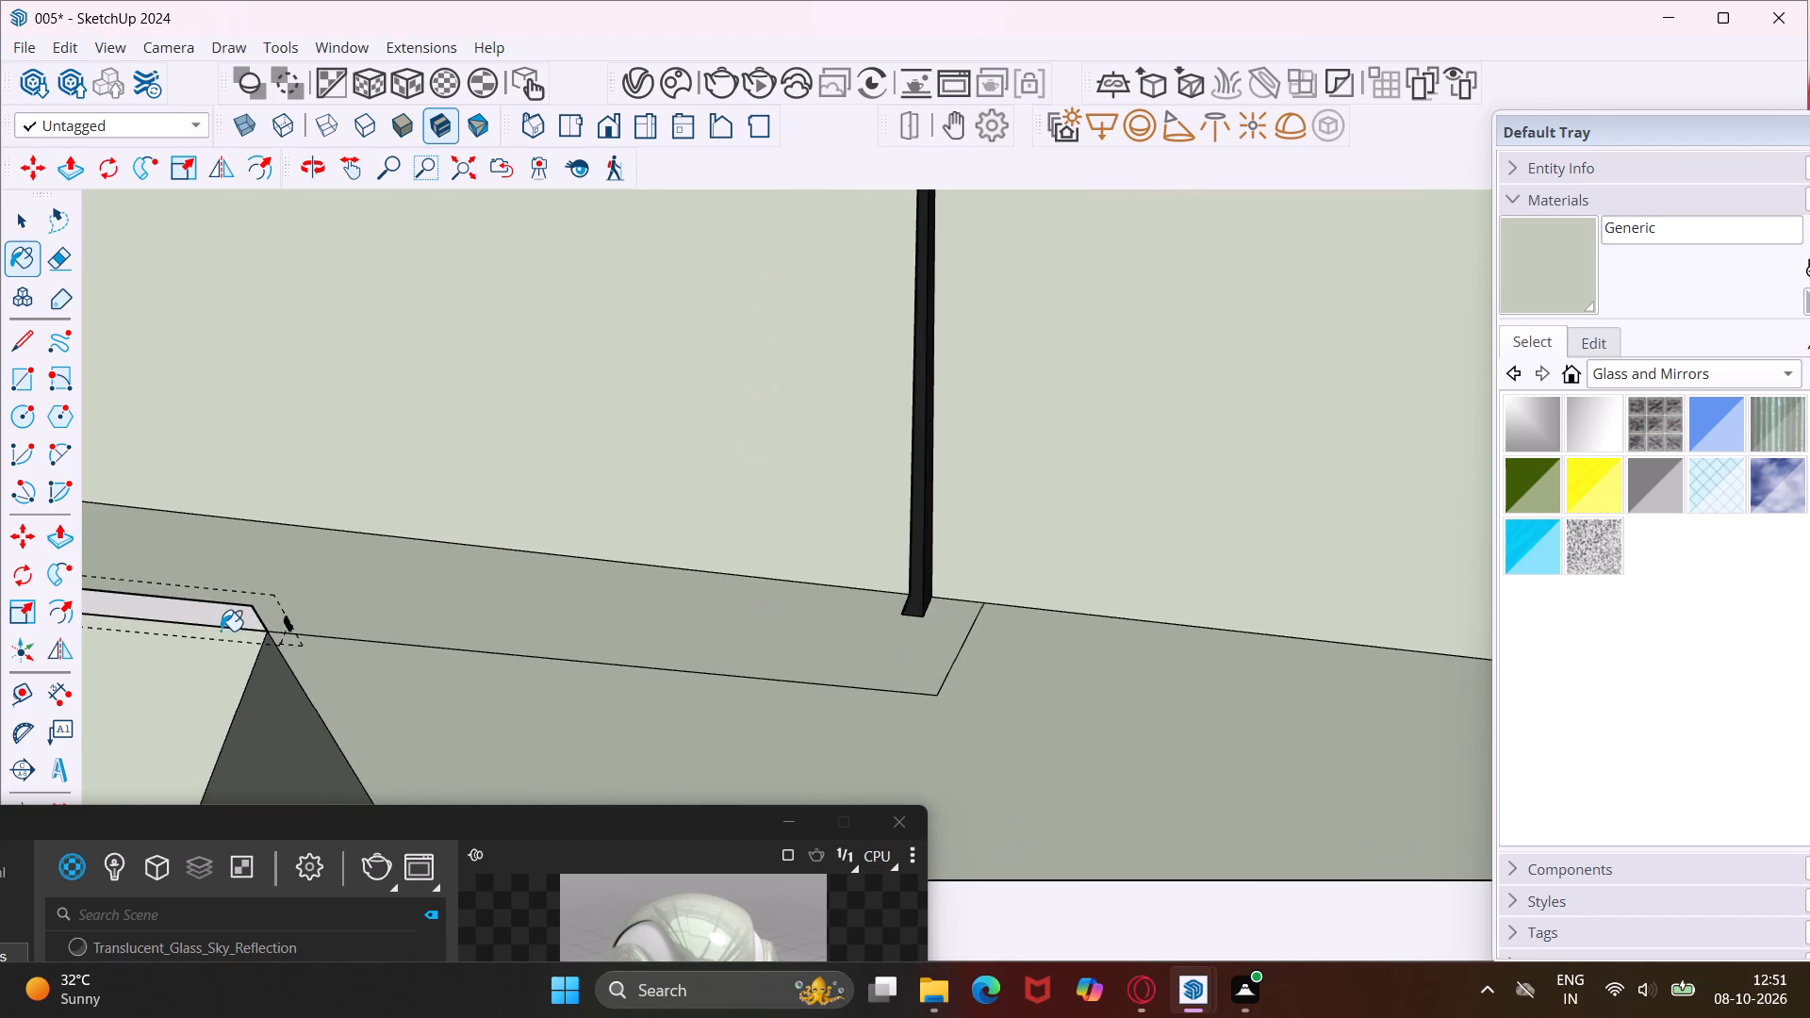
left_click(222, 625)
Examine the cabinets around the kitchen, including the underside of the wall cabinets and the gap above the open jar shelf.
scroll(337, 612, "down", 14)
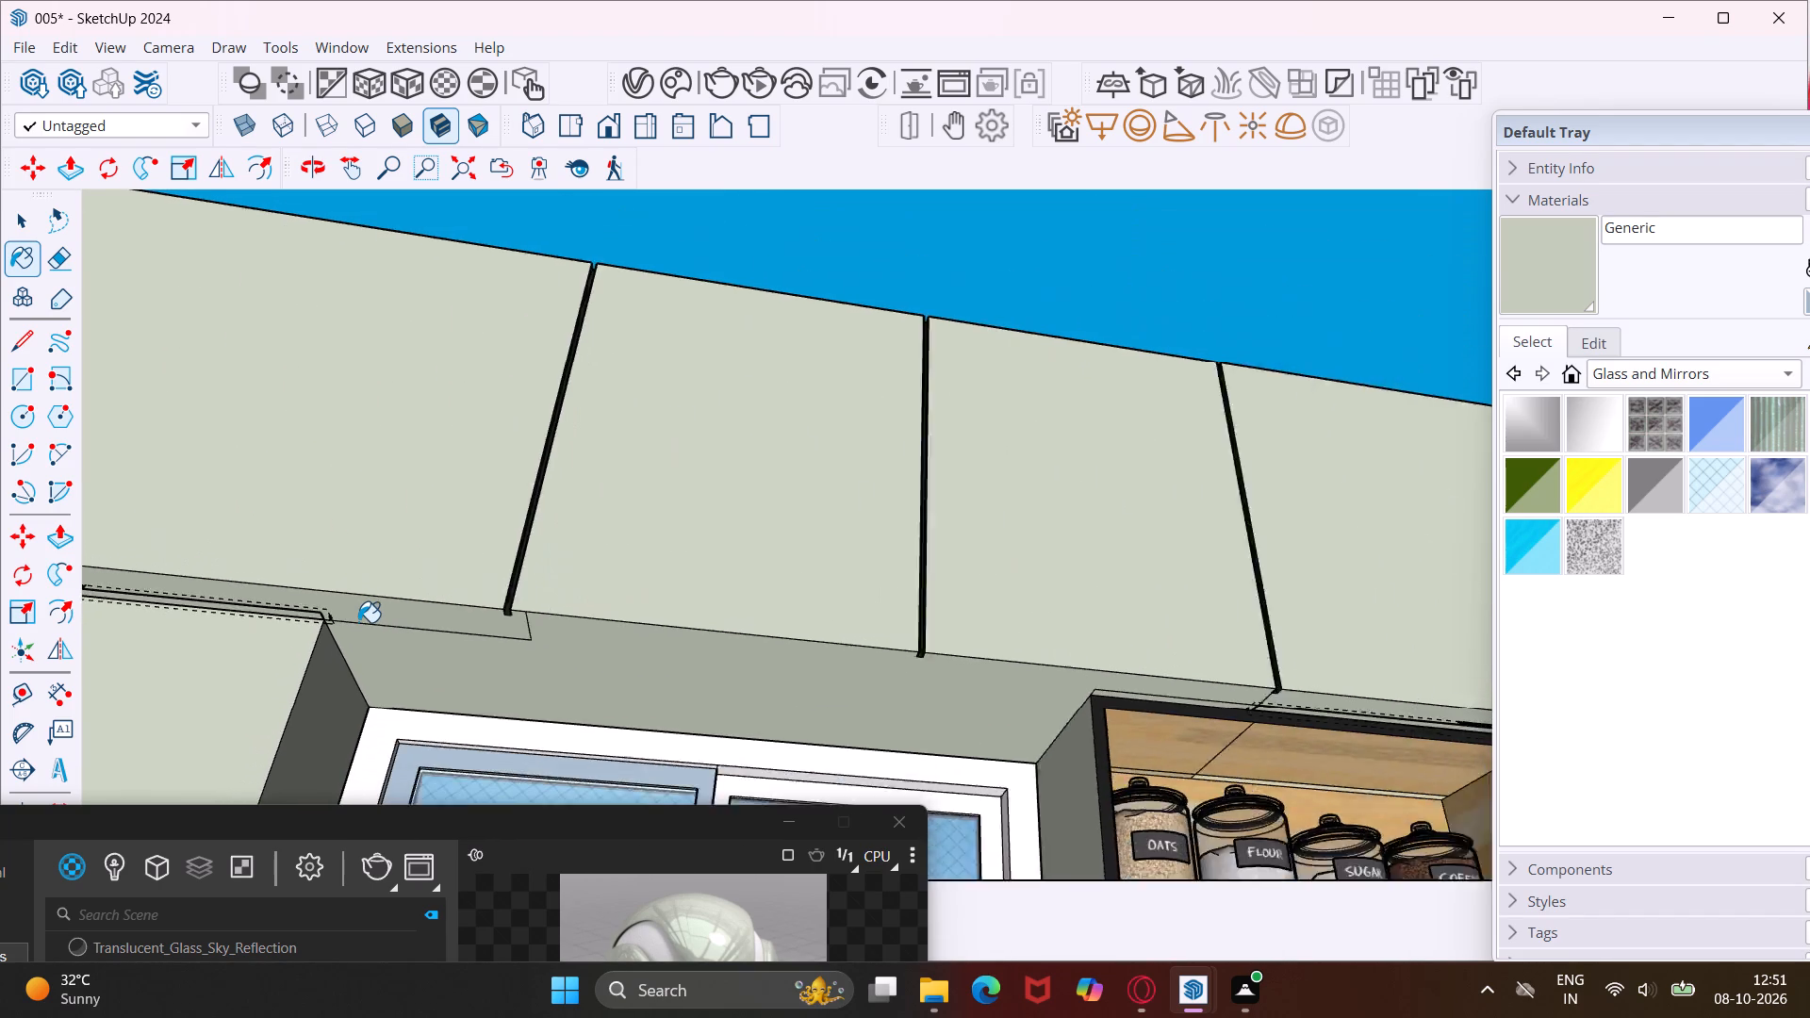
scroll(358, 622, "down", 15)
middle_click_drag(364, 628, 732, 745)
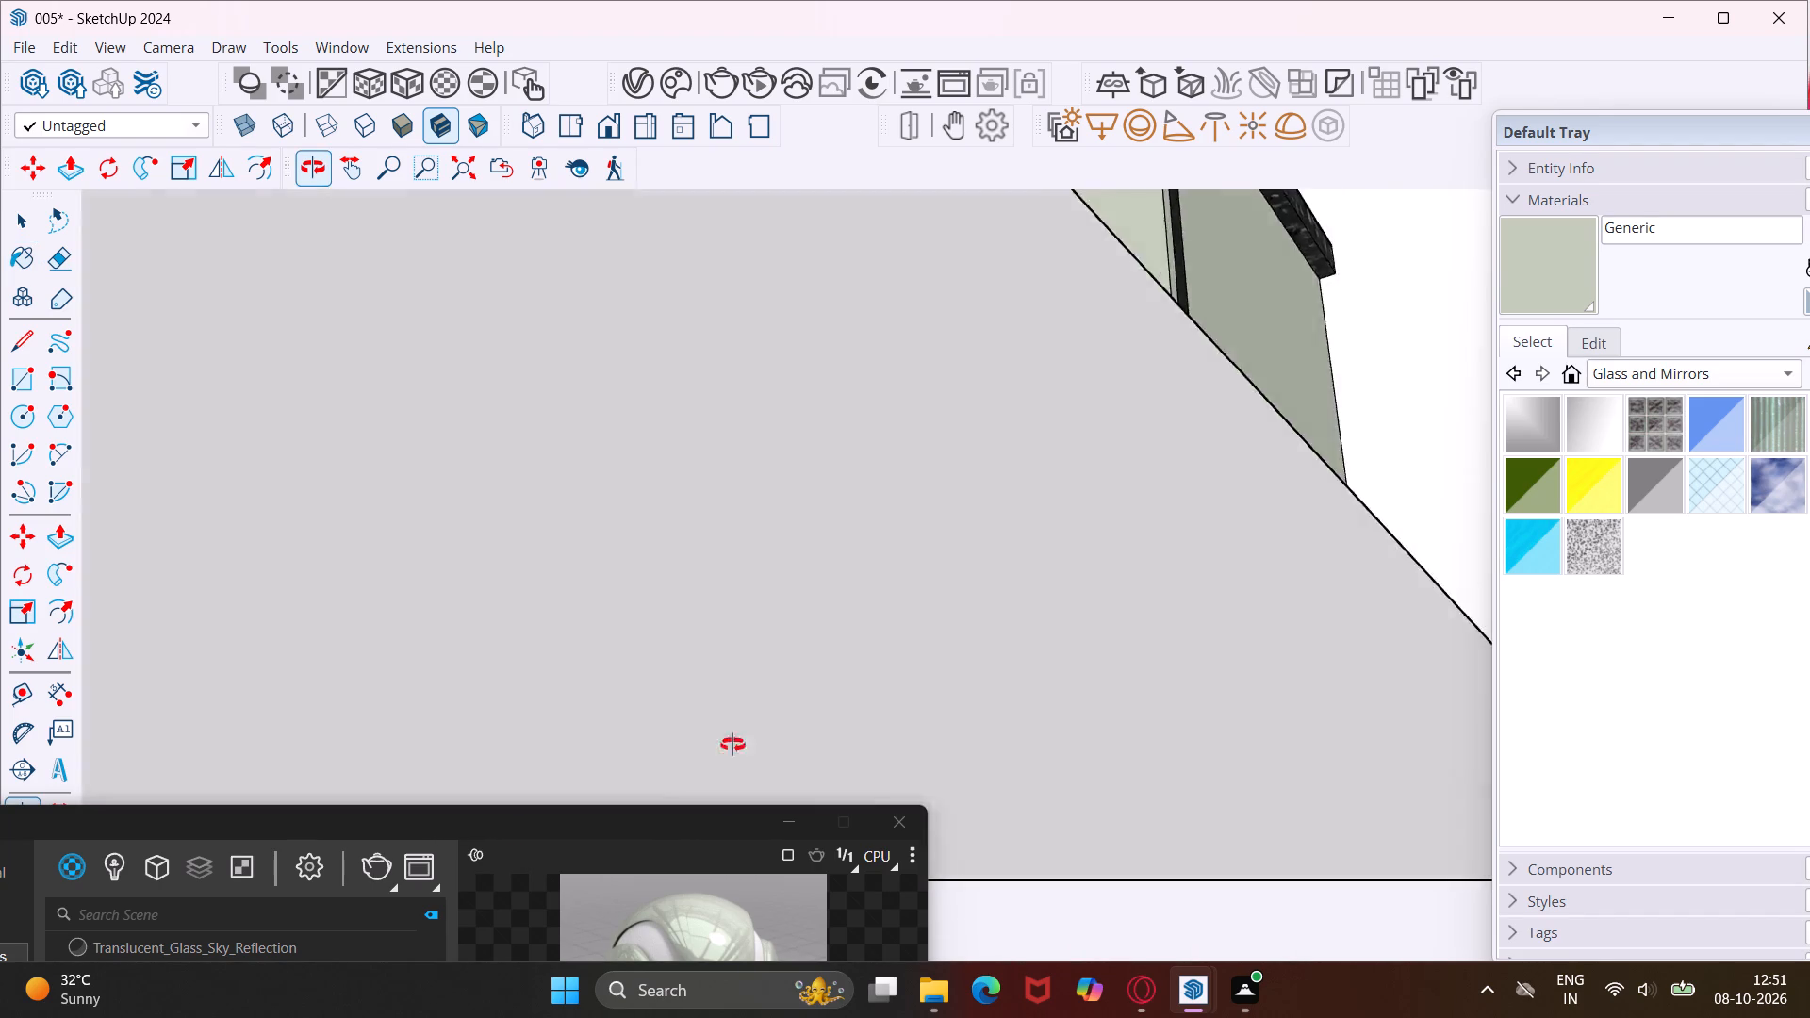
middle_click_drag(732, 745, 912, 821)
scroll(926, 725, "down", 20)
scroll(926, 725, "down", 3)
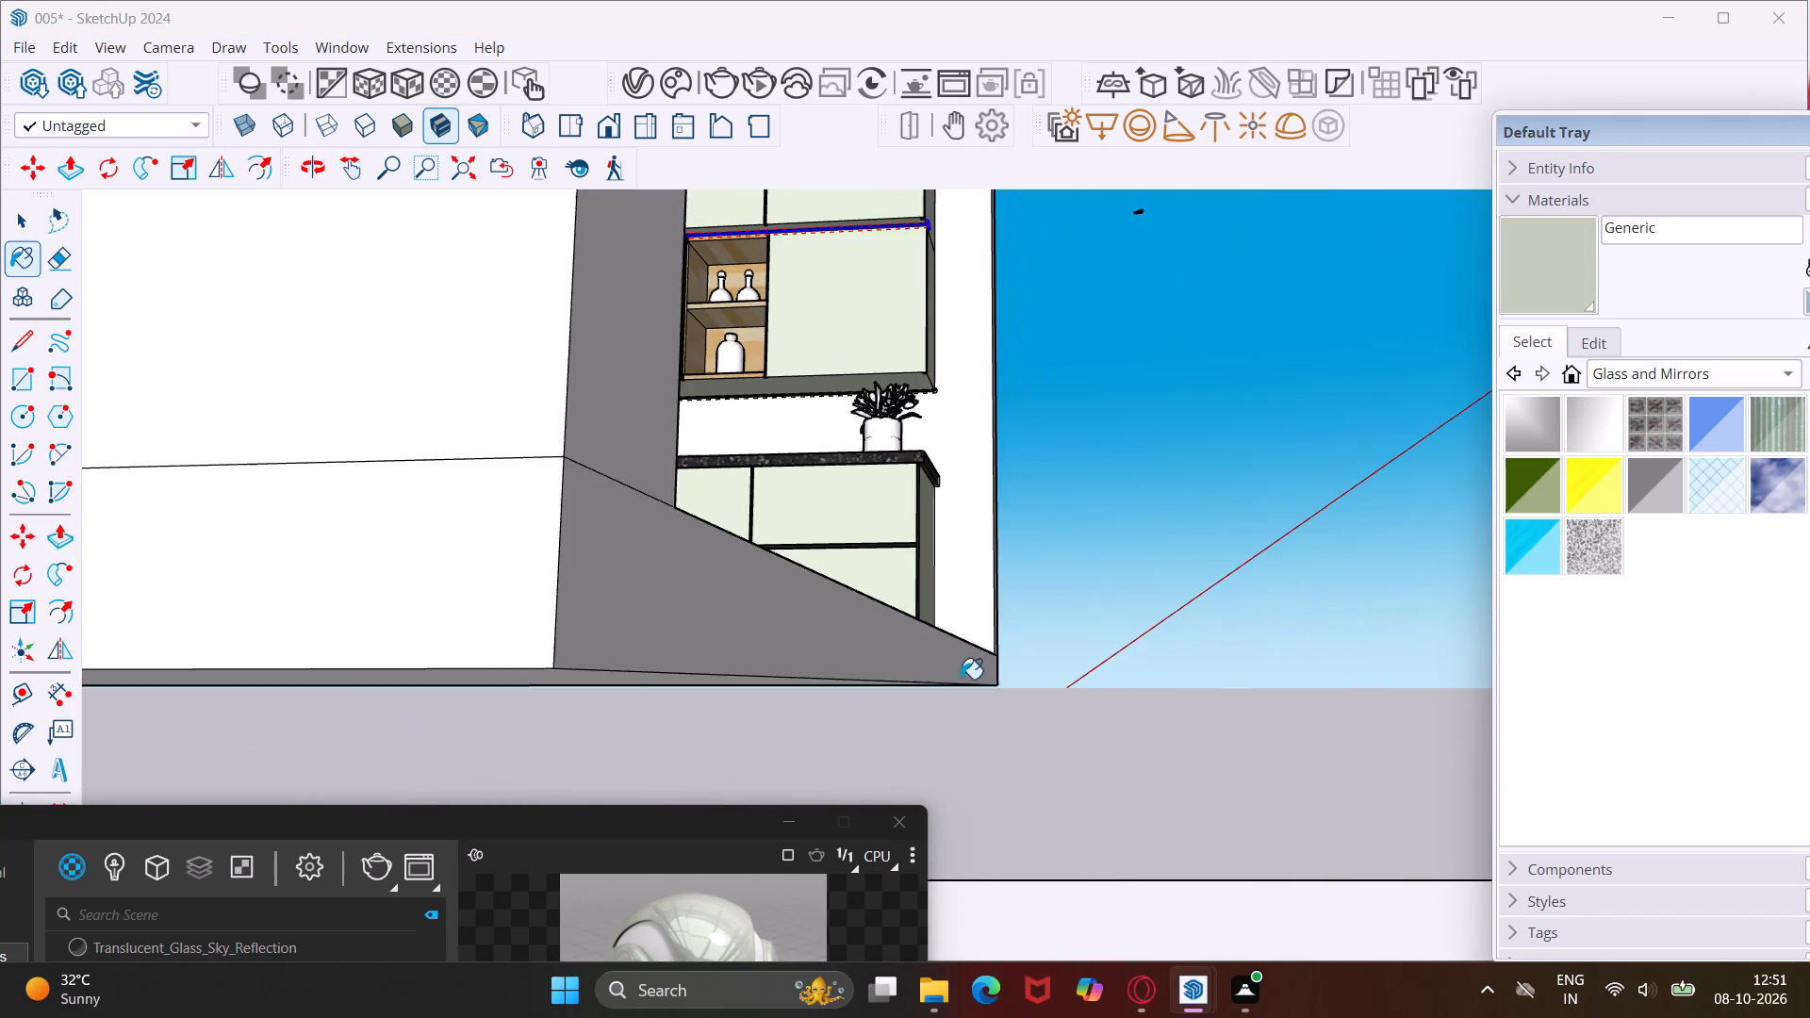
middle_click_drag(926, 571, 603, 628)
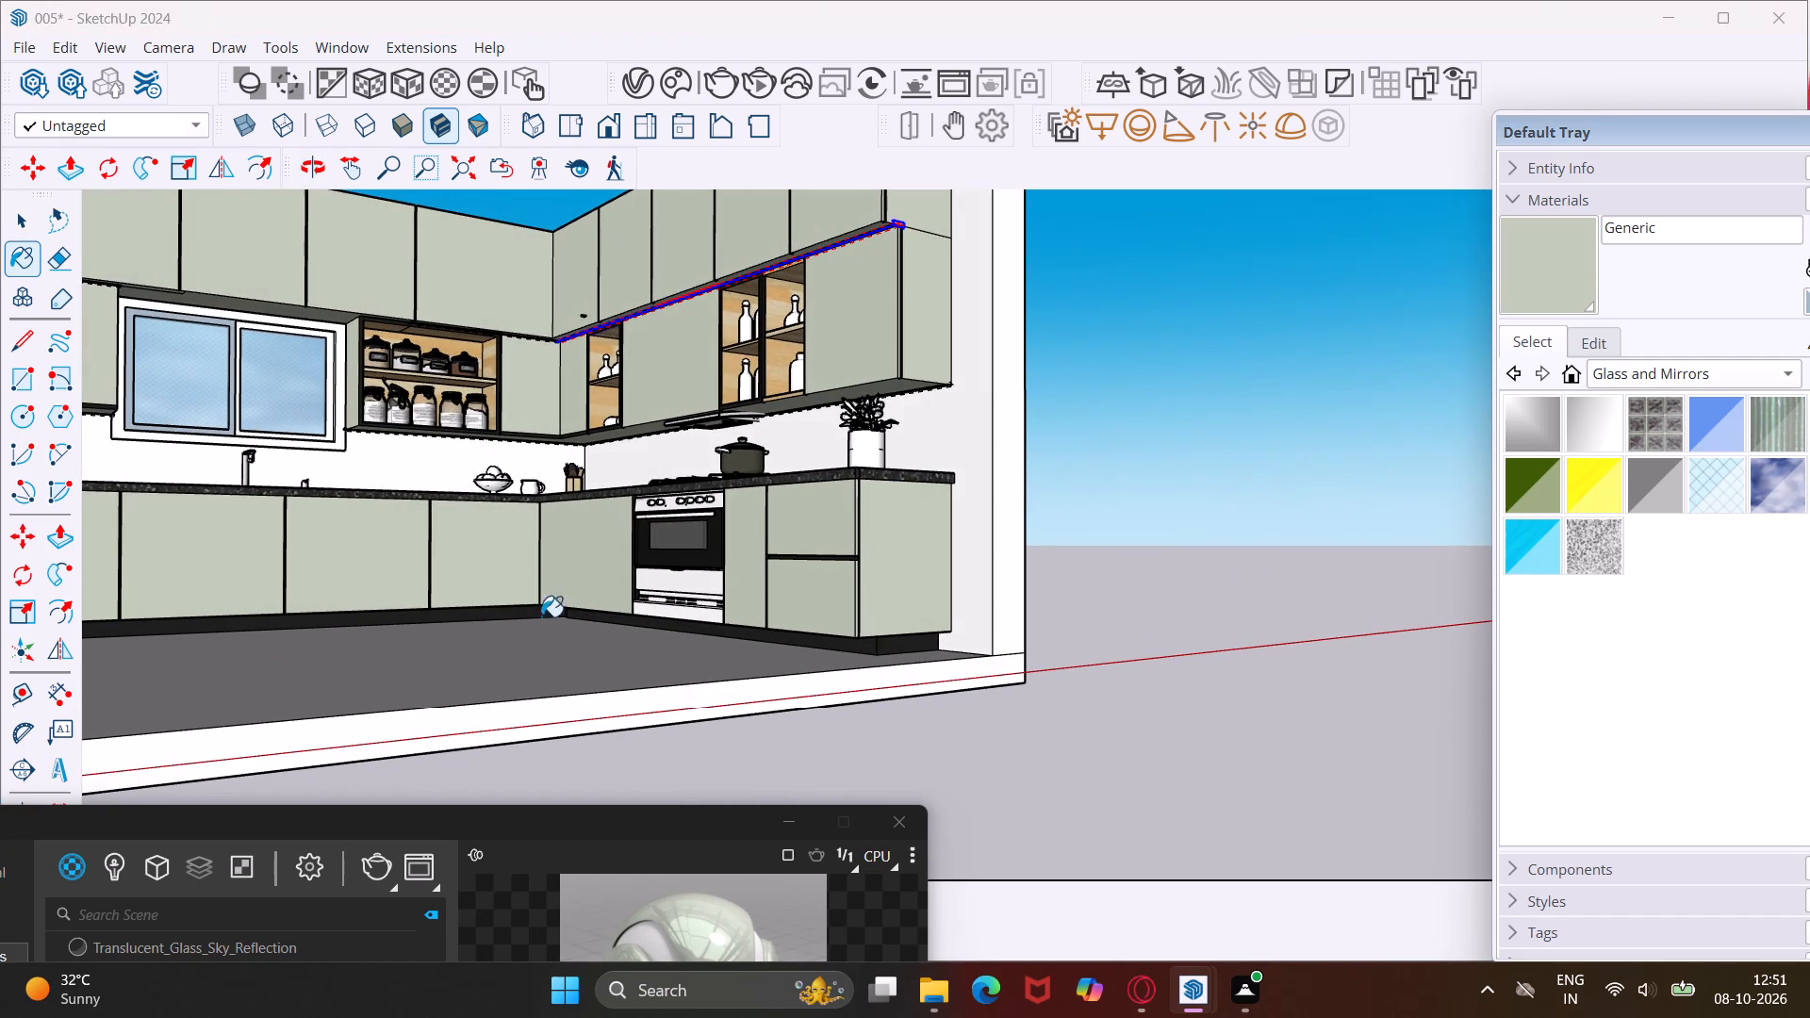
scroll(439, 506, "up", 3)
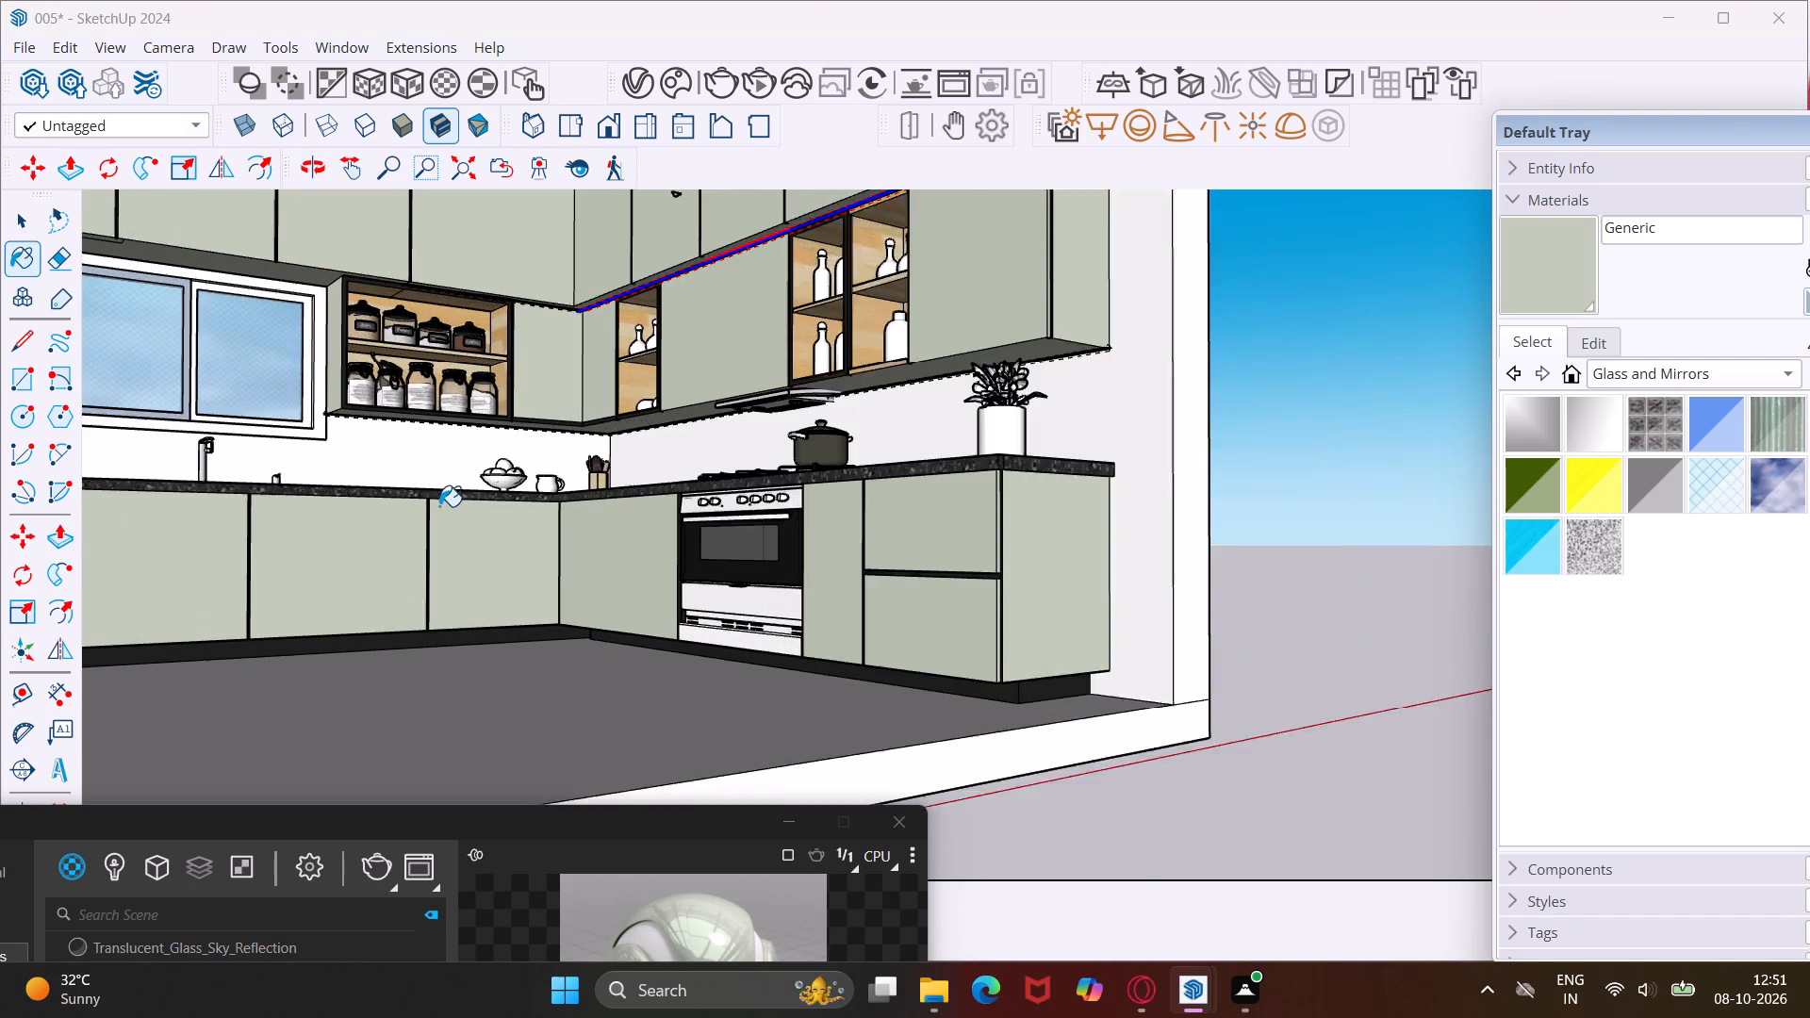
scroll(439, 506, "up", 9)
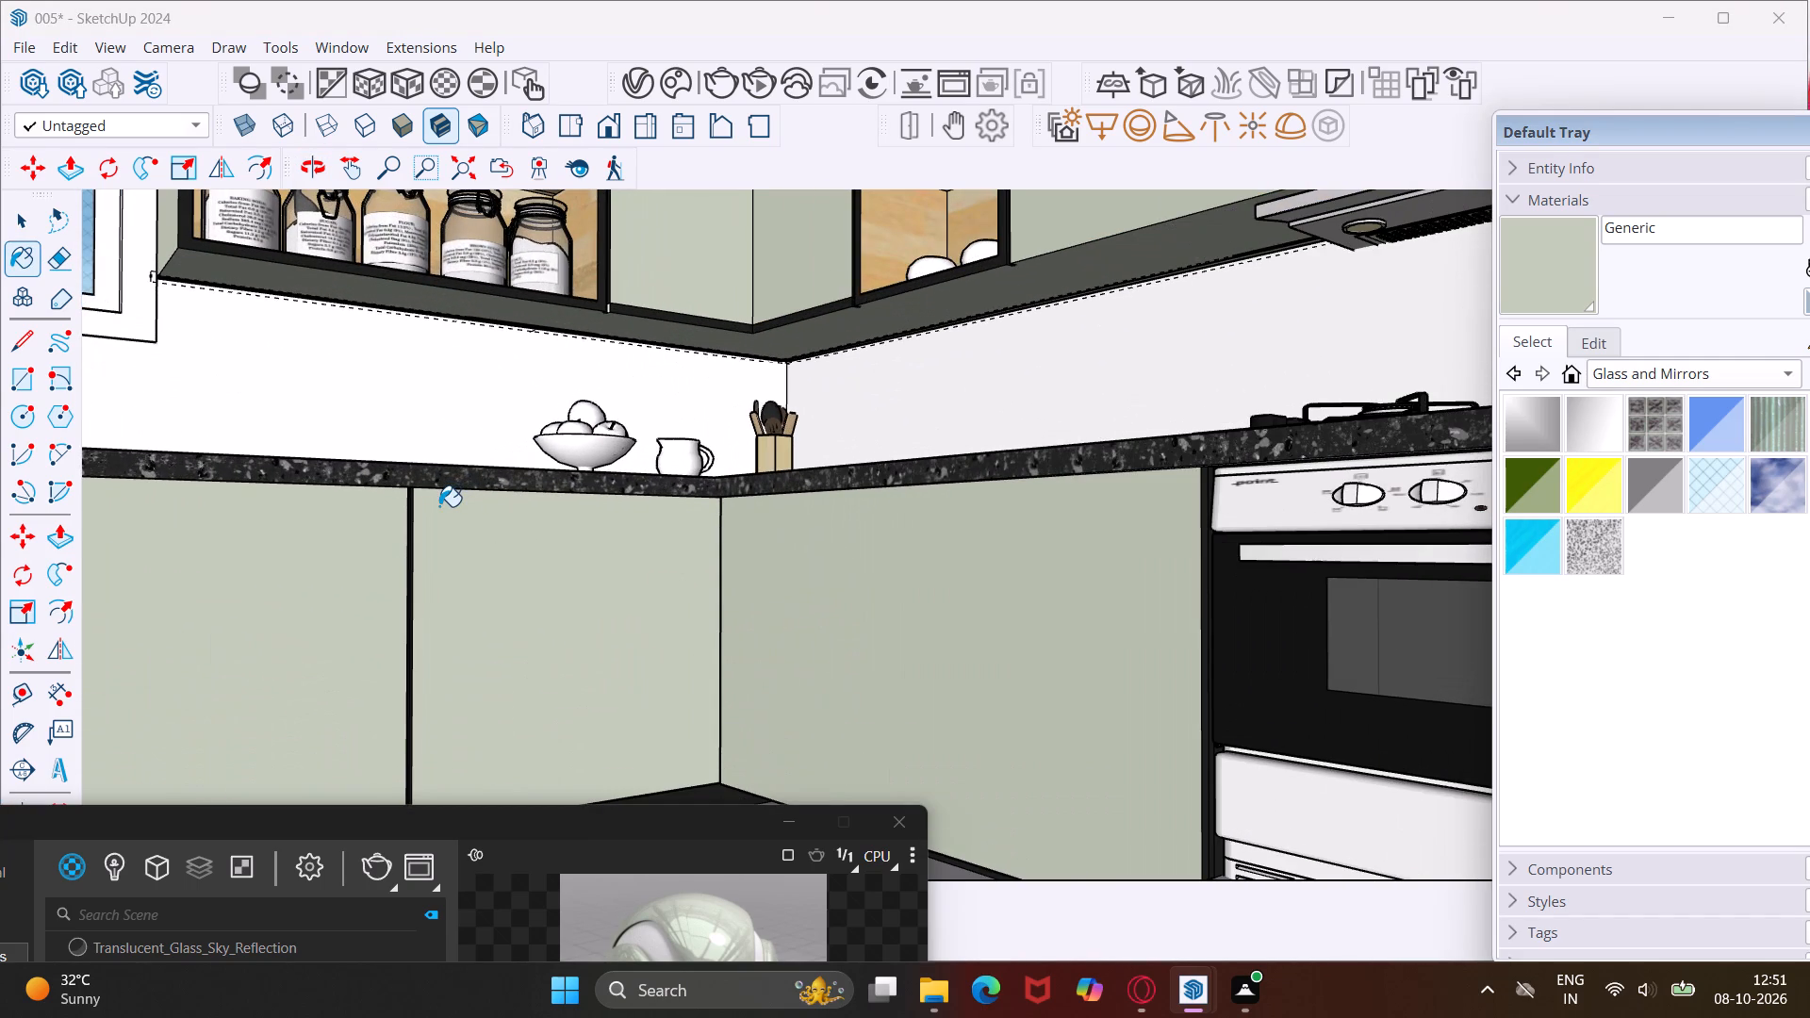
middle_click_drag(517, 321, 594, 243)
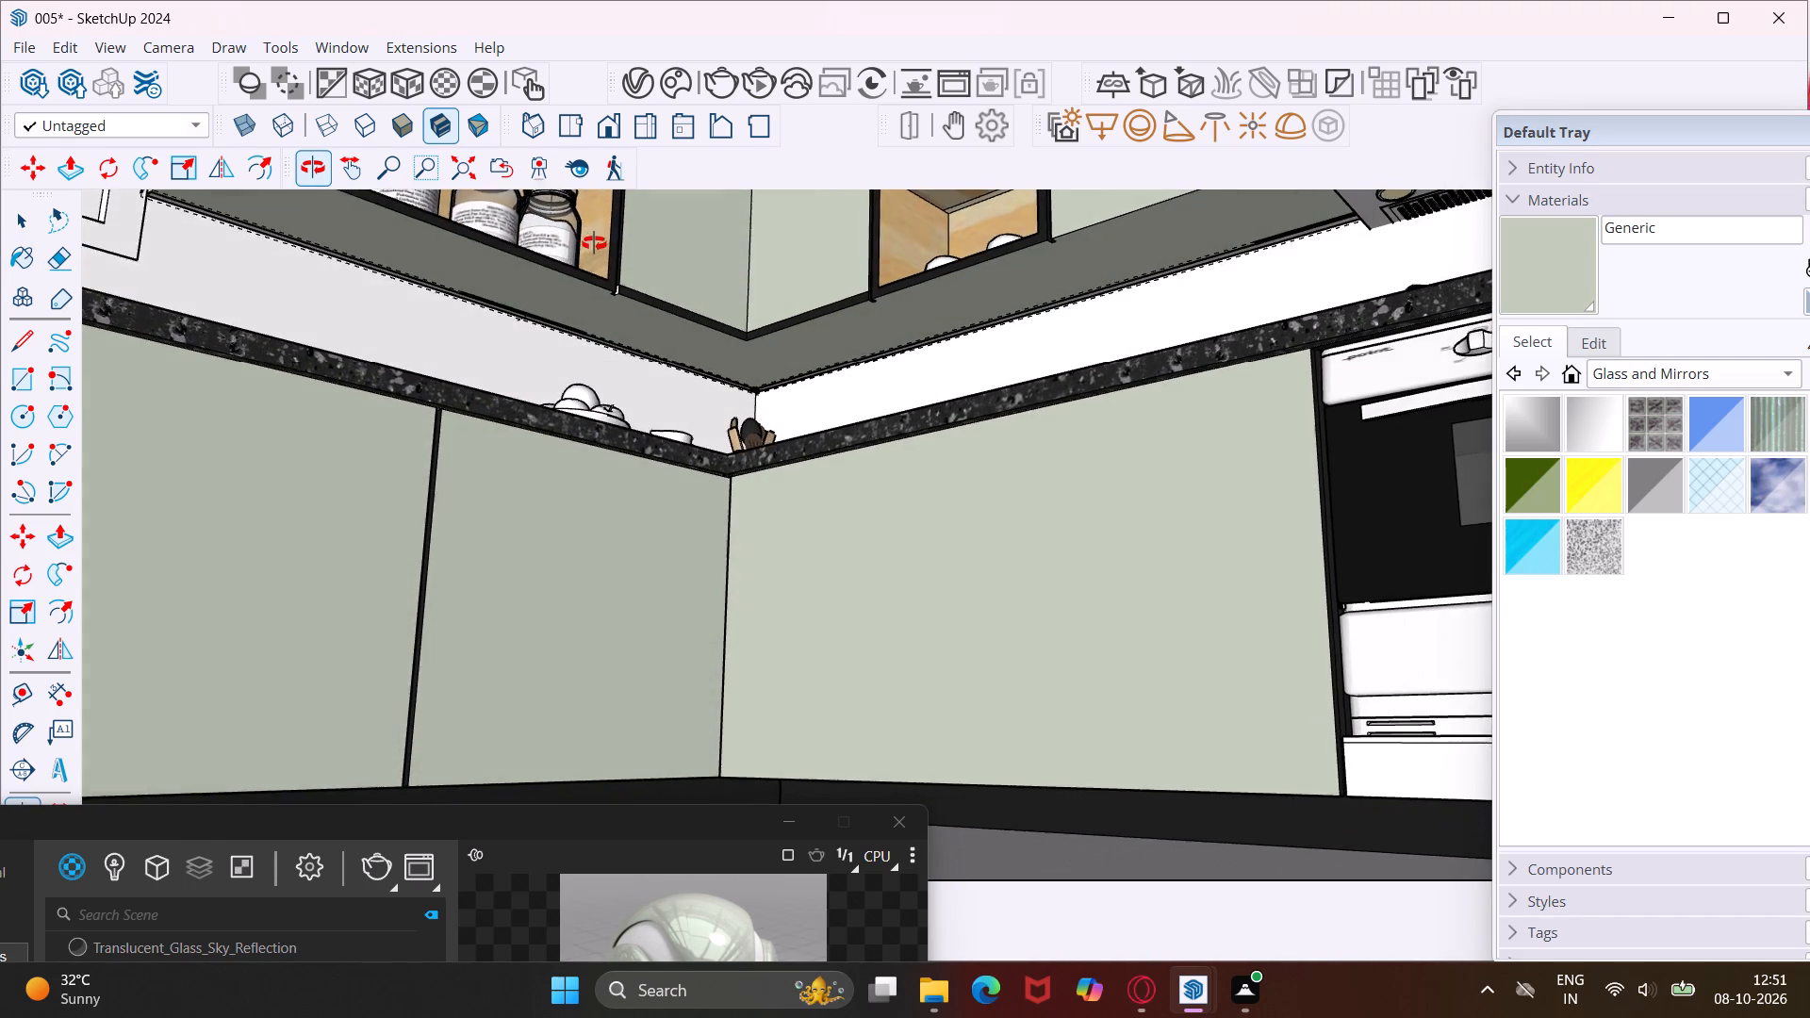
middle_click_drag(594, 243, 472, 431)
scroll(493, 367, "down", 4)
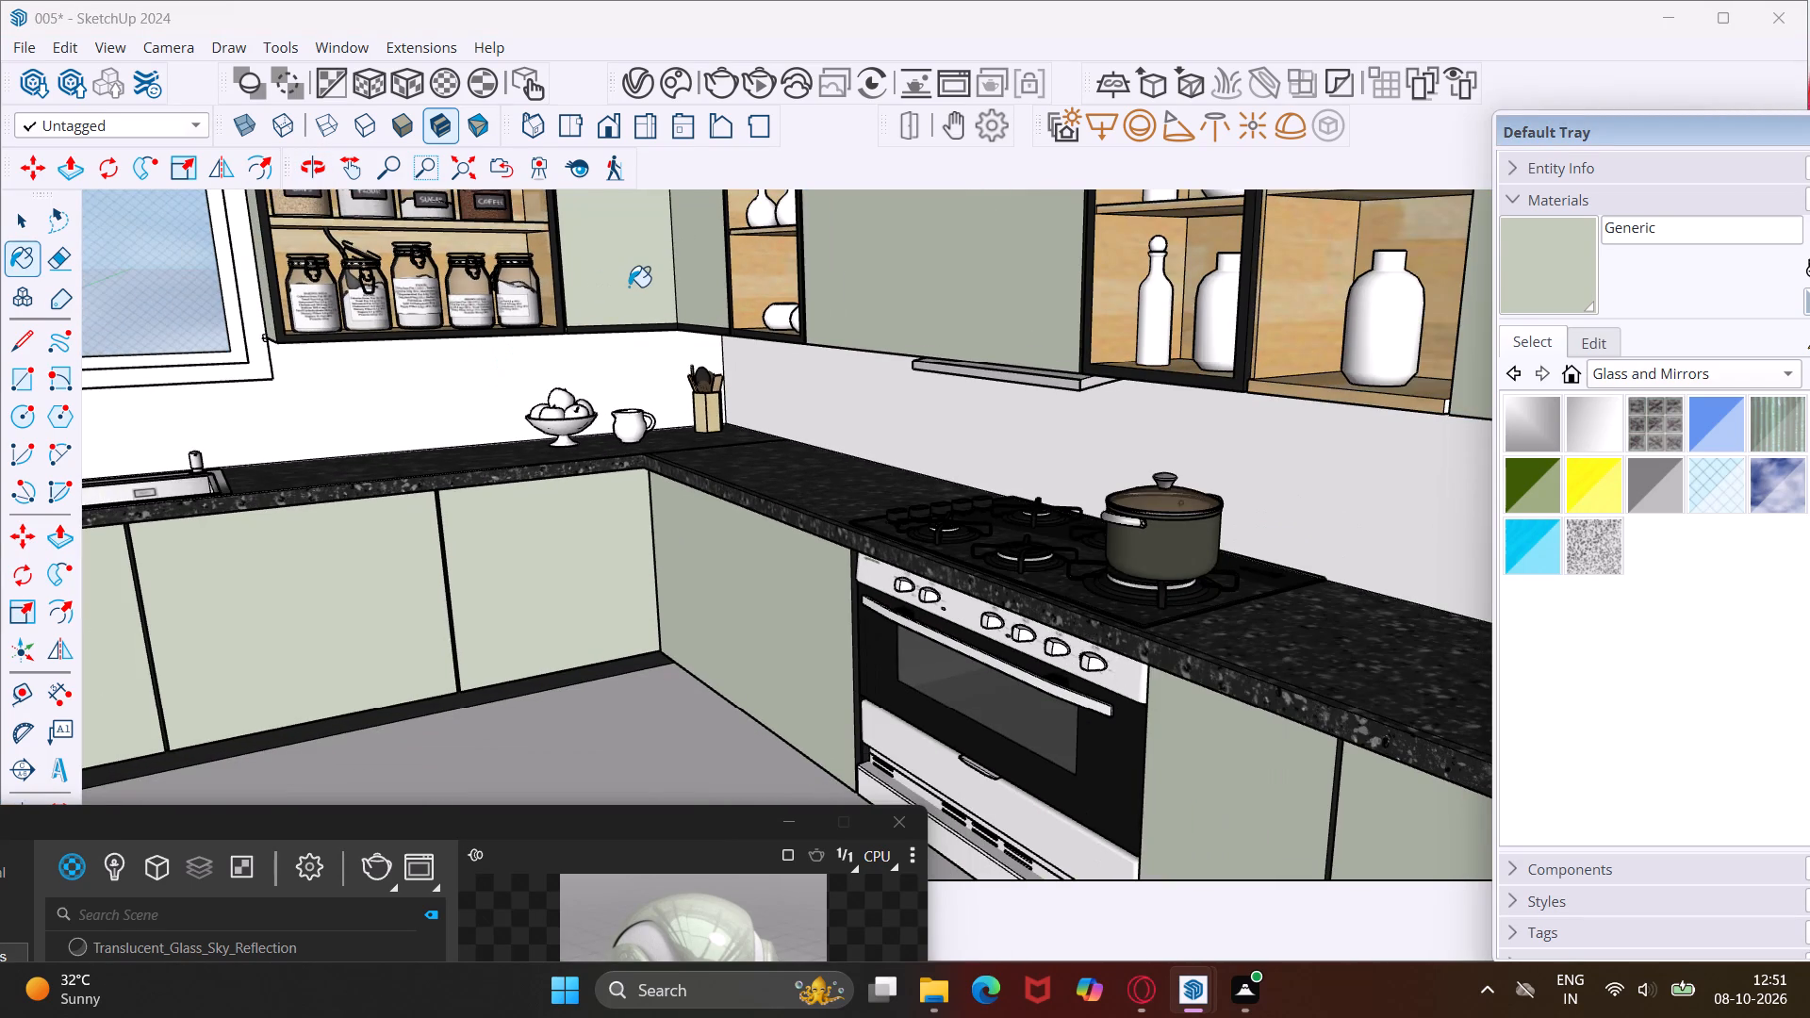
key("Escape")
key("space")
middle_click_drag(633, 384, 745, 434)
scroll(696, 433, "down", 8)
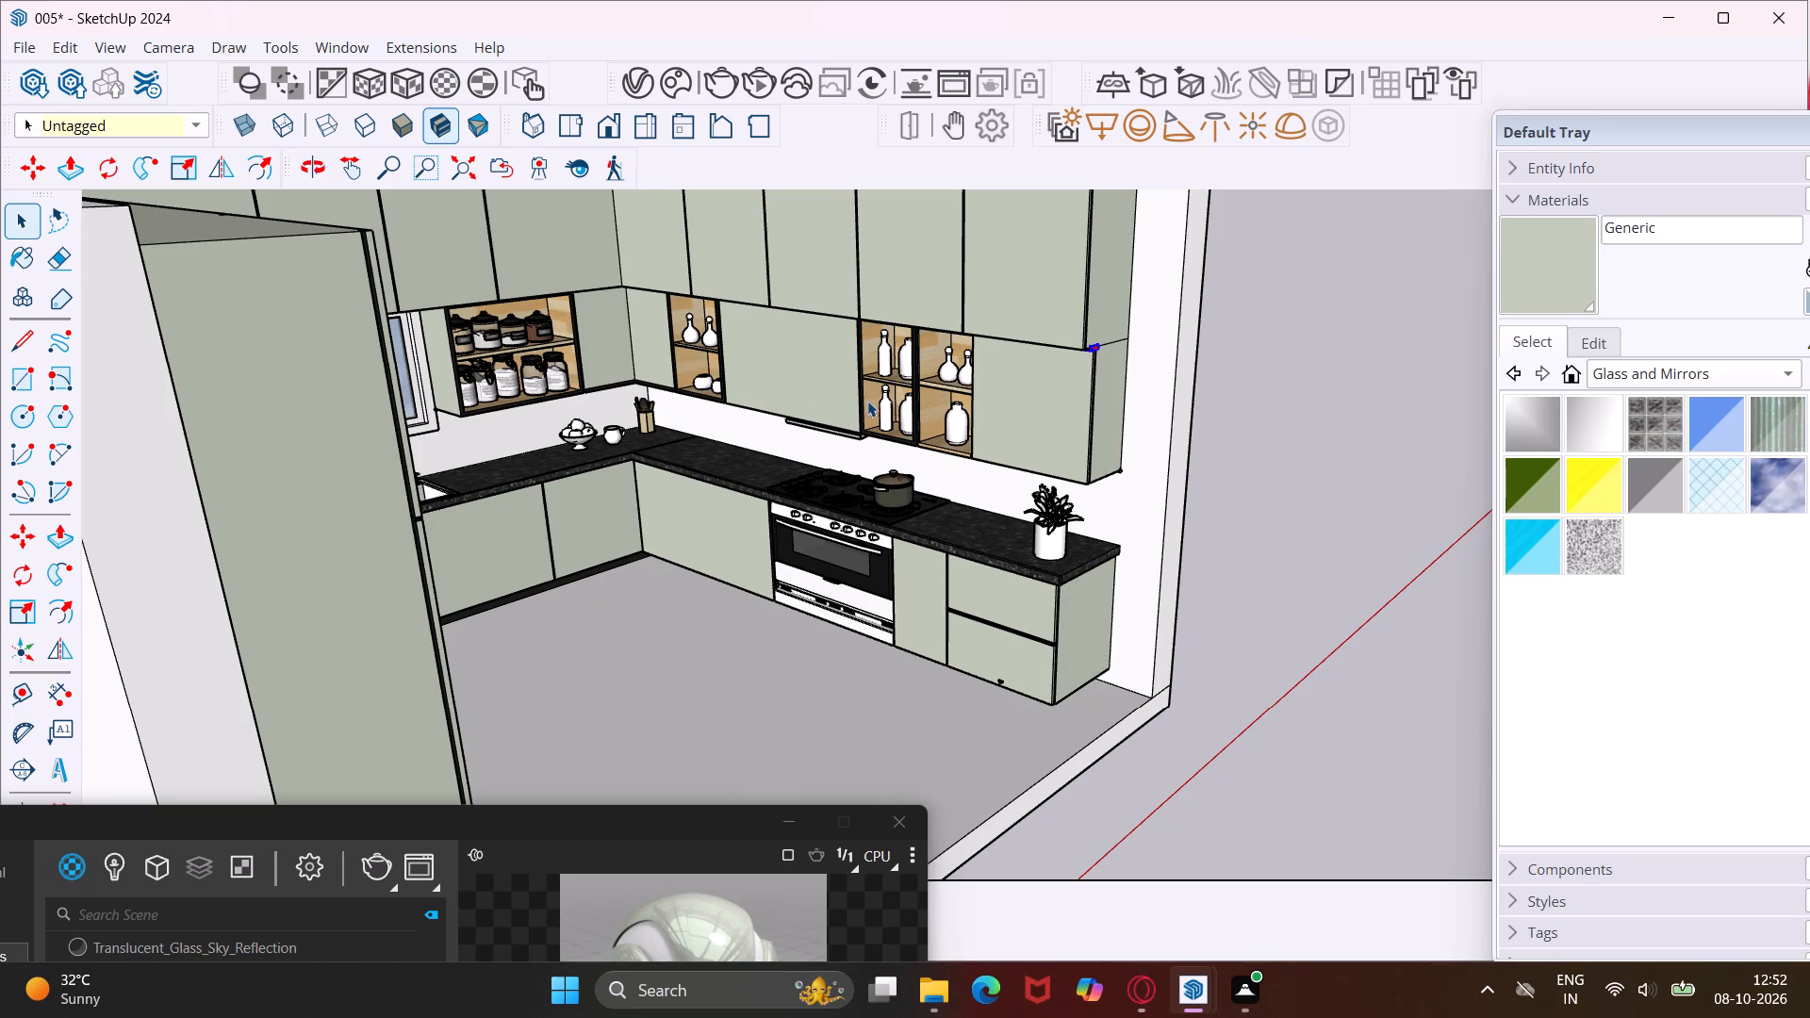
scroll(1097, 339, "up", 4)
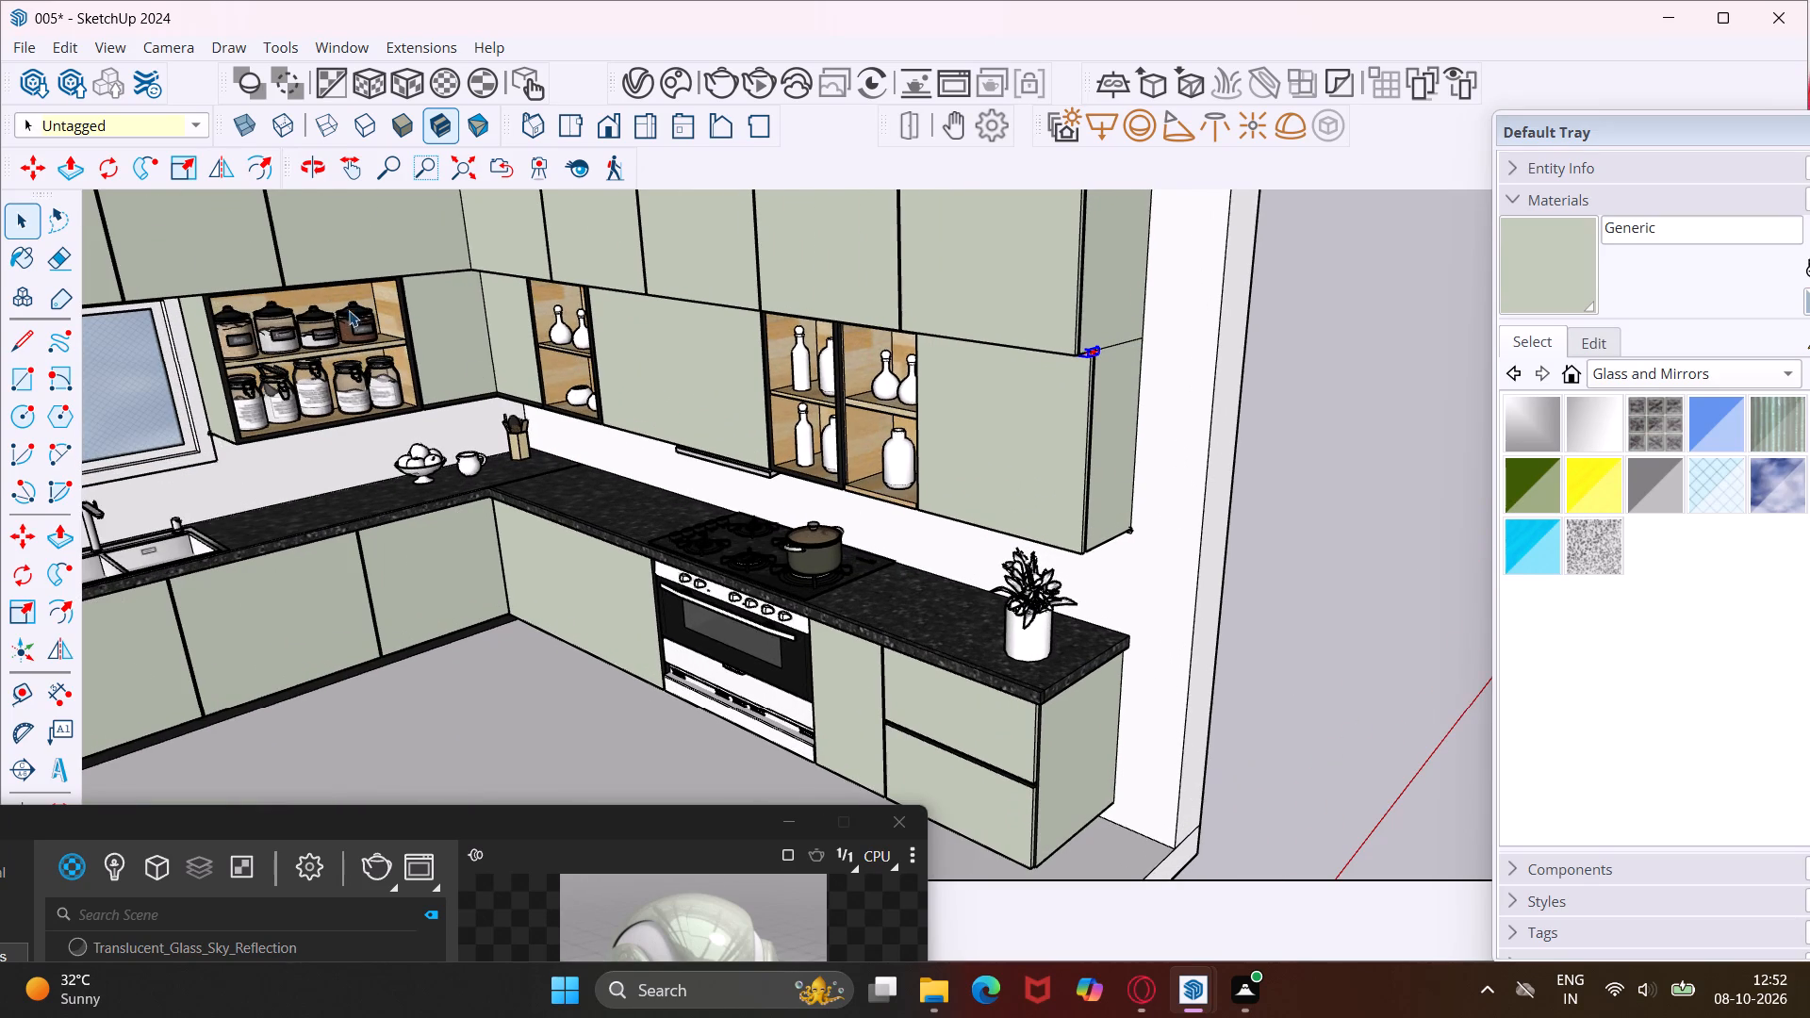
middle_click_drag(238, 312, 256, 244)
scroll(225, 304, "up", 6)
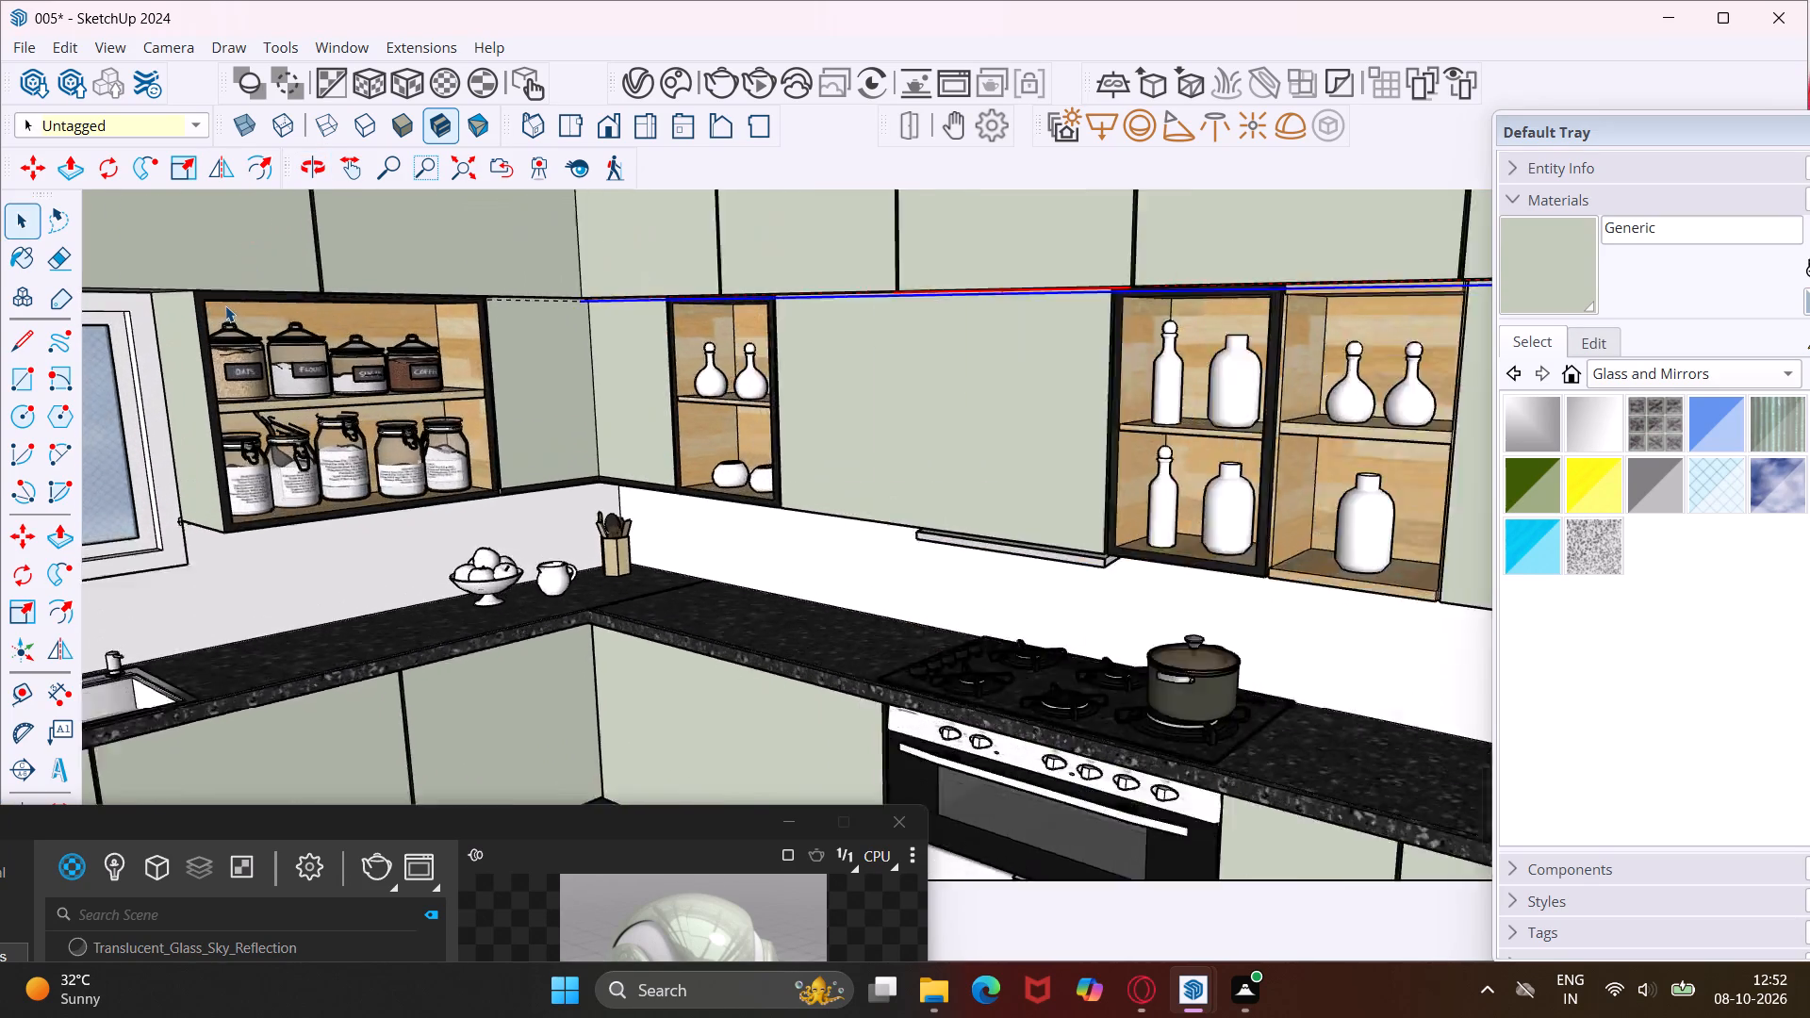
scroll(225, 305, "up", 8)
middle_click_drag(225, 305, 270, 233)
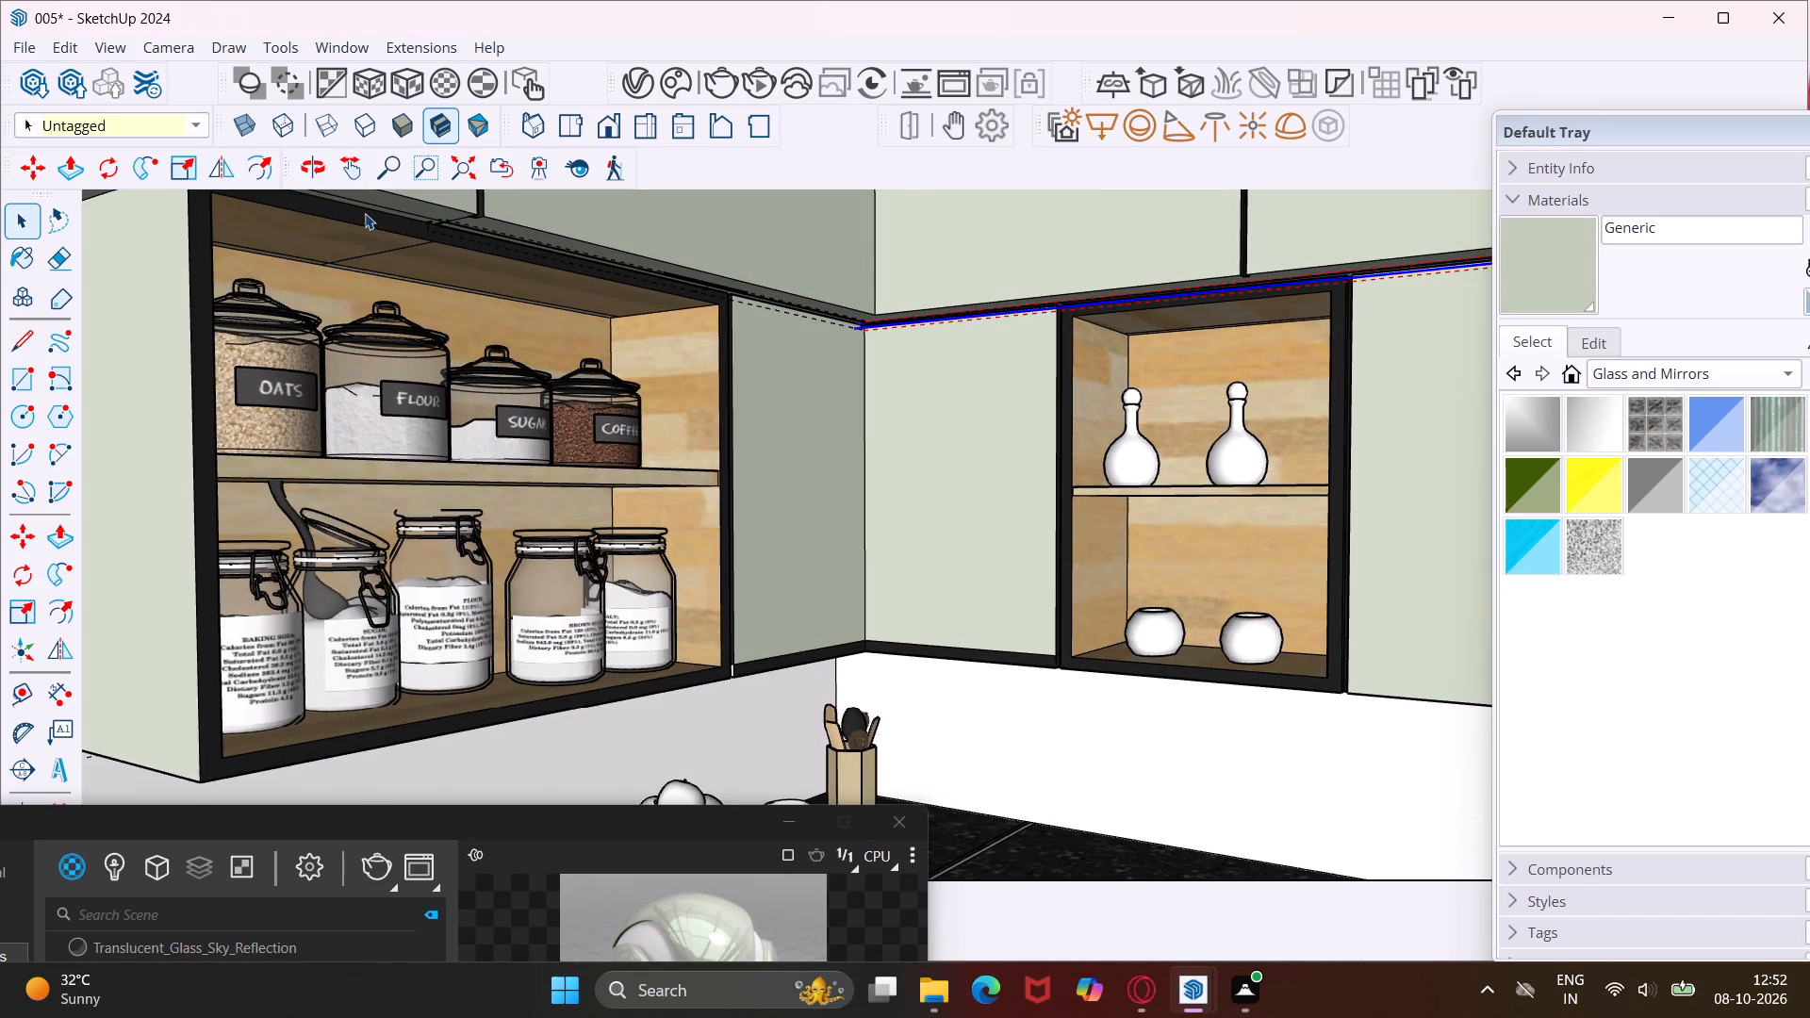
scroll(365, 213, "up", 14)
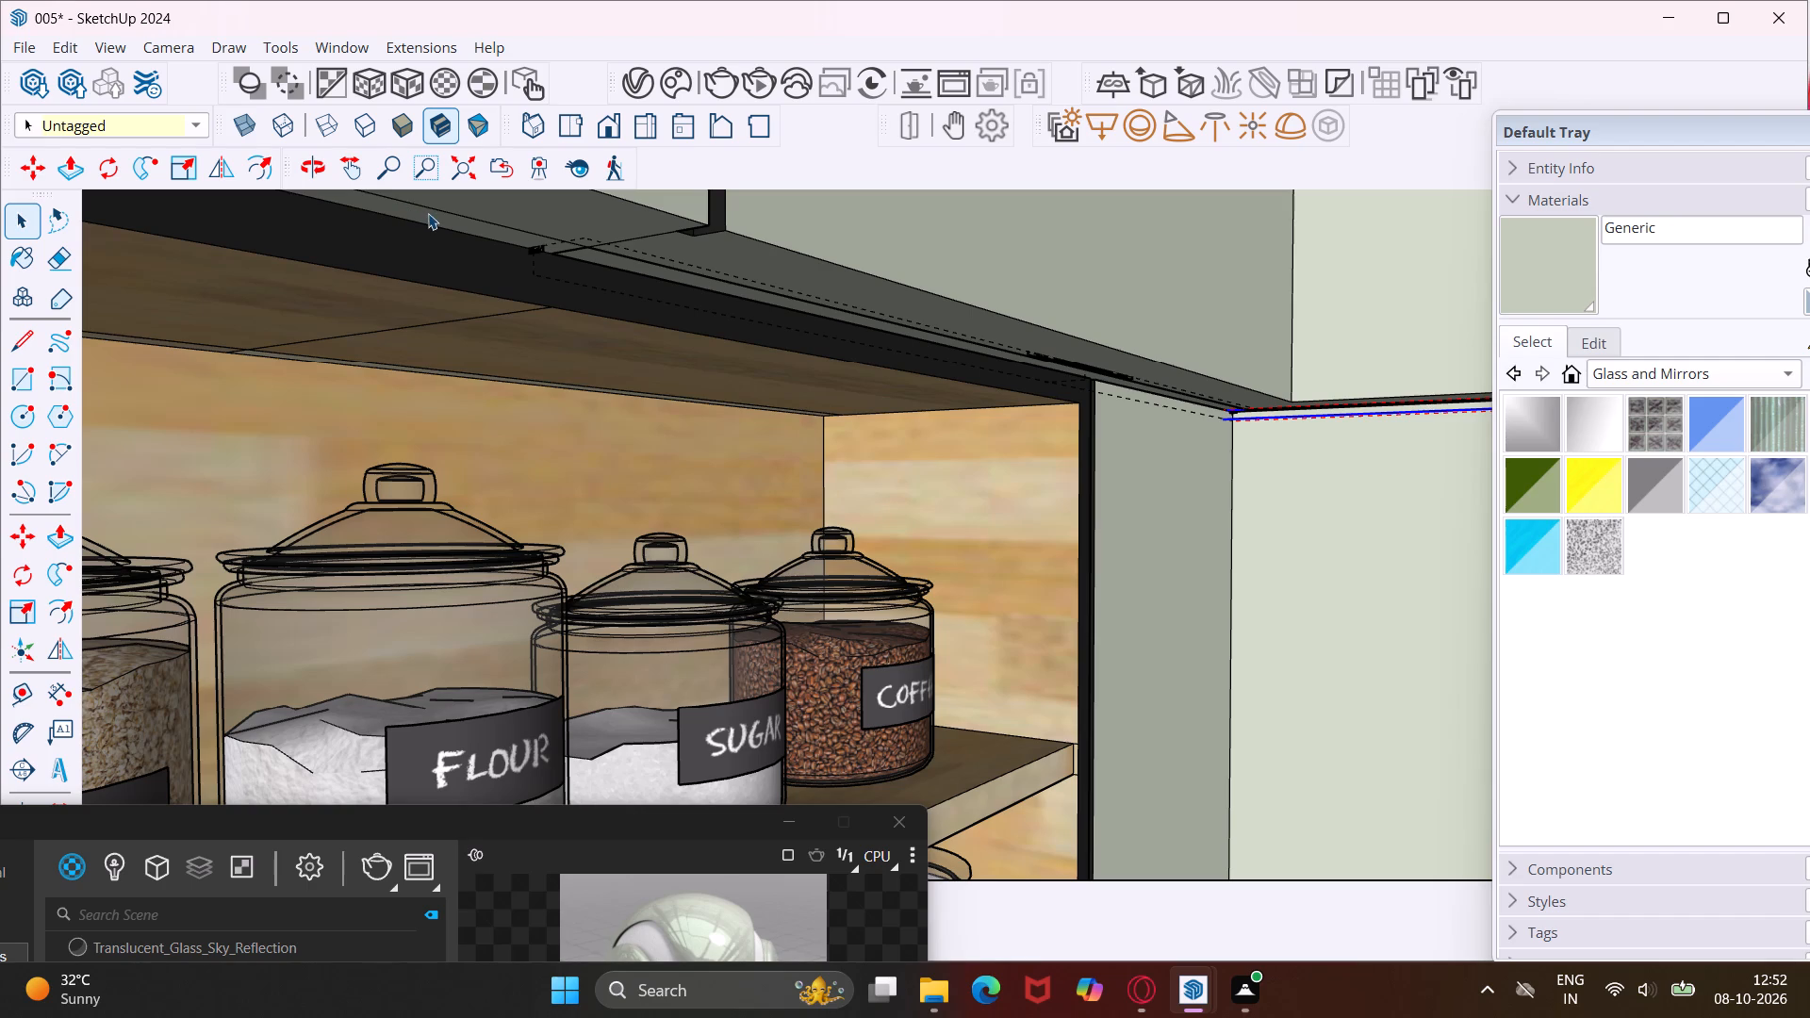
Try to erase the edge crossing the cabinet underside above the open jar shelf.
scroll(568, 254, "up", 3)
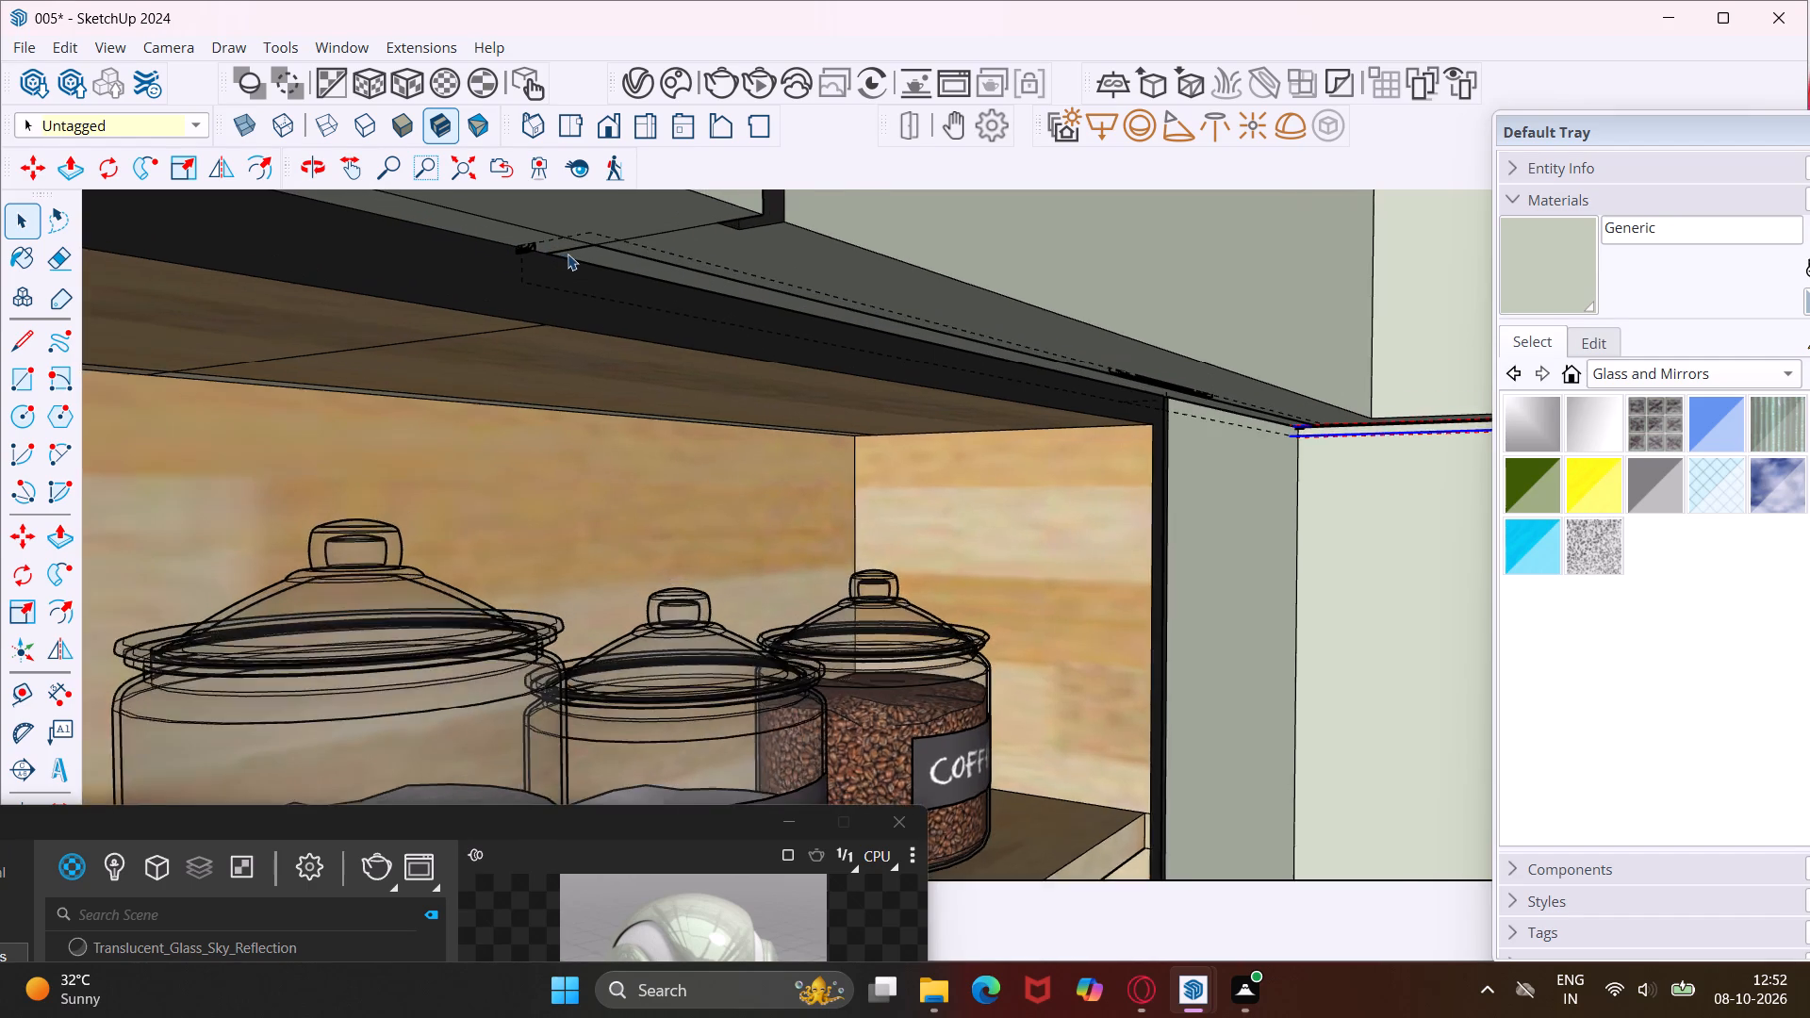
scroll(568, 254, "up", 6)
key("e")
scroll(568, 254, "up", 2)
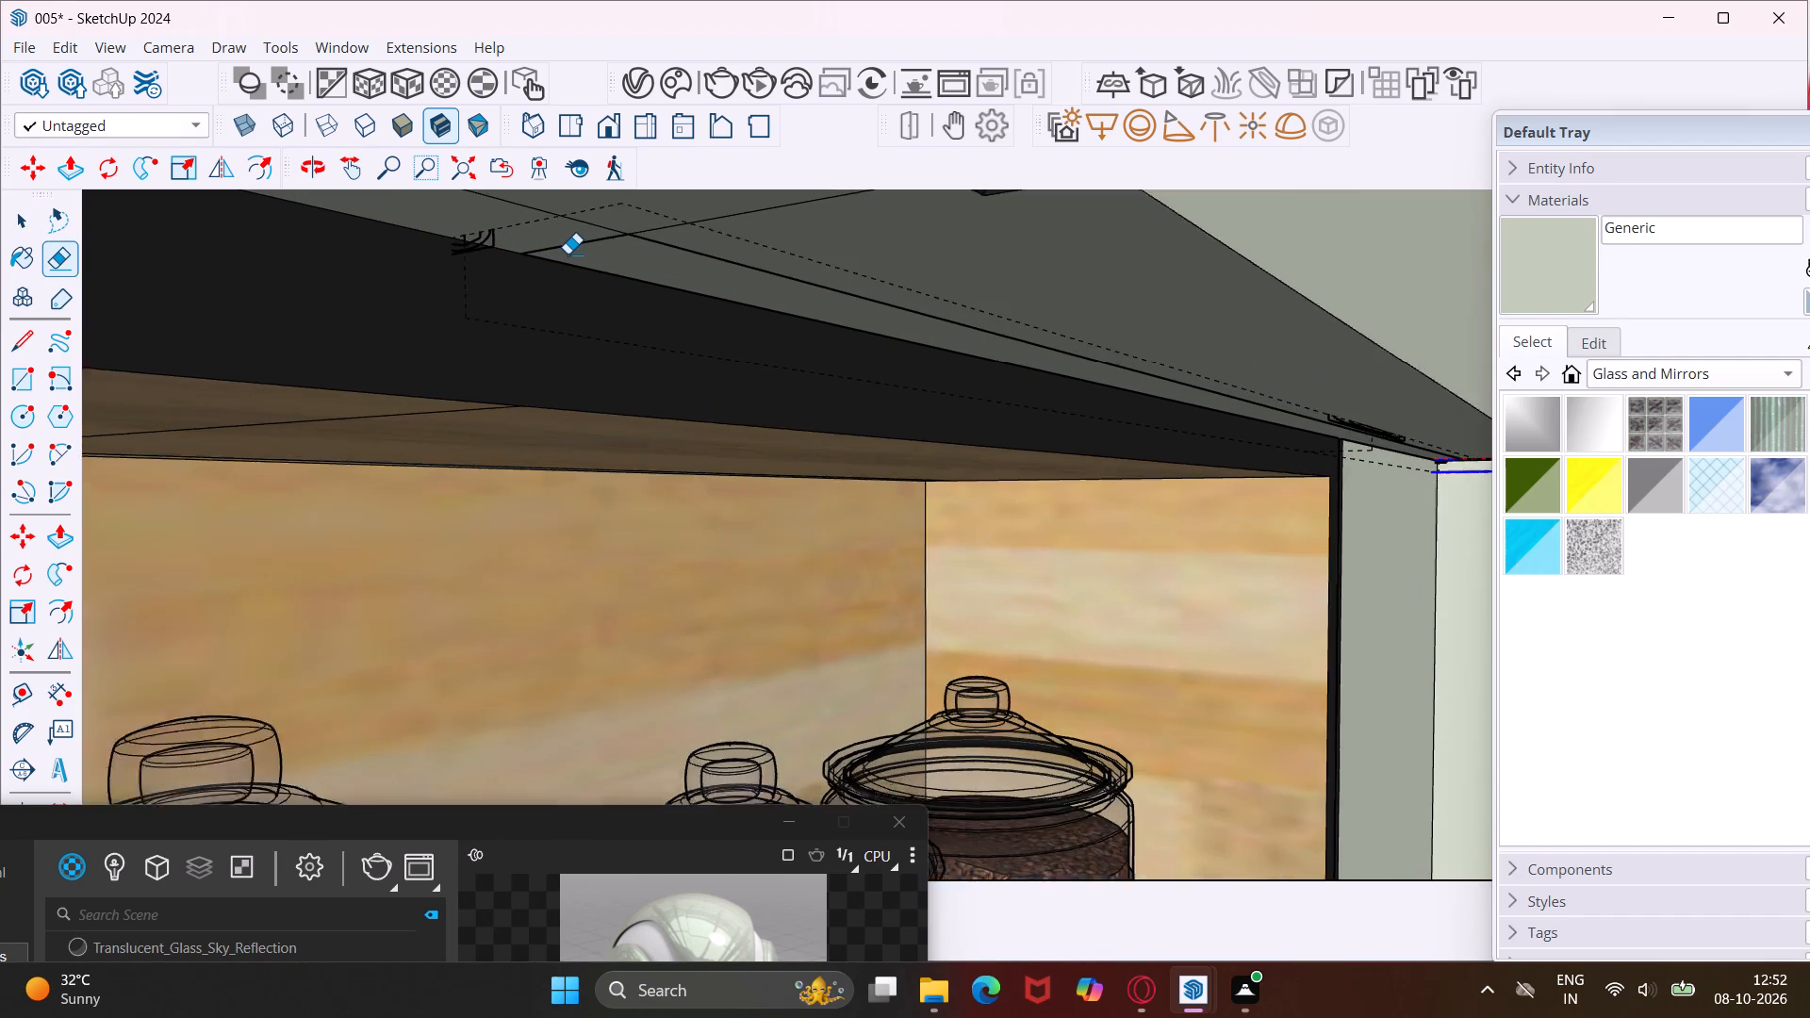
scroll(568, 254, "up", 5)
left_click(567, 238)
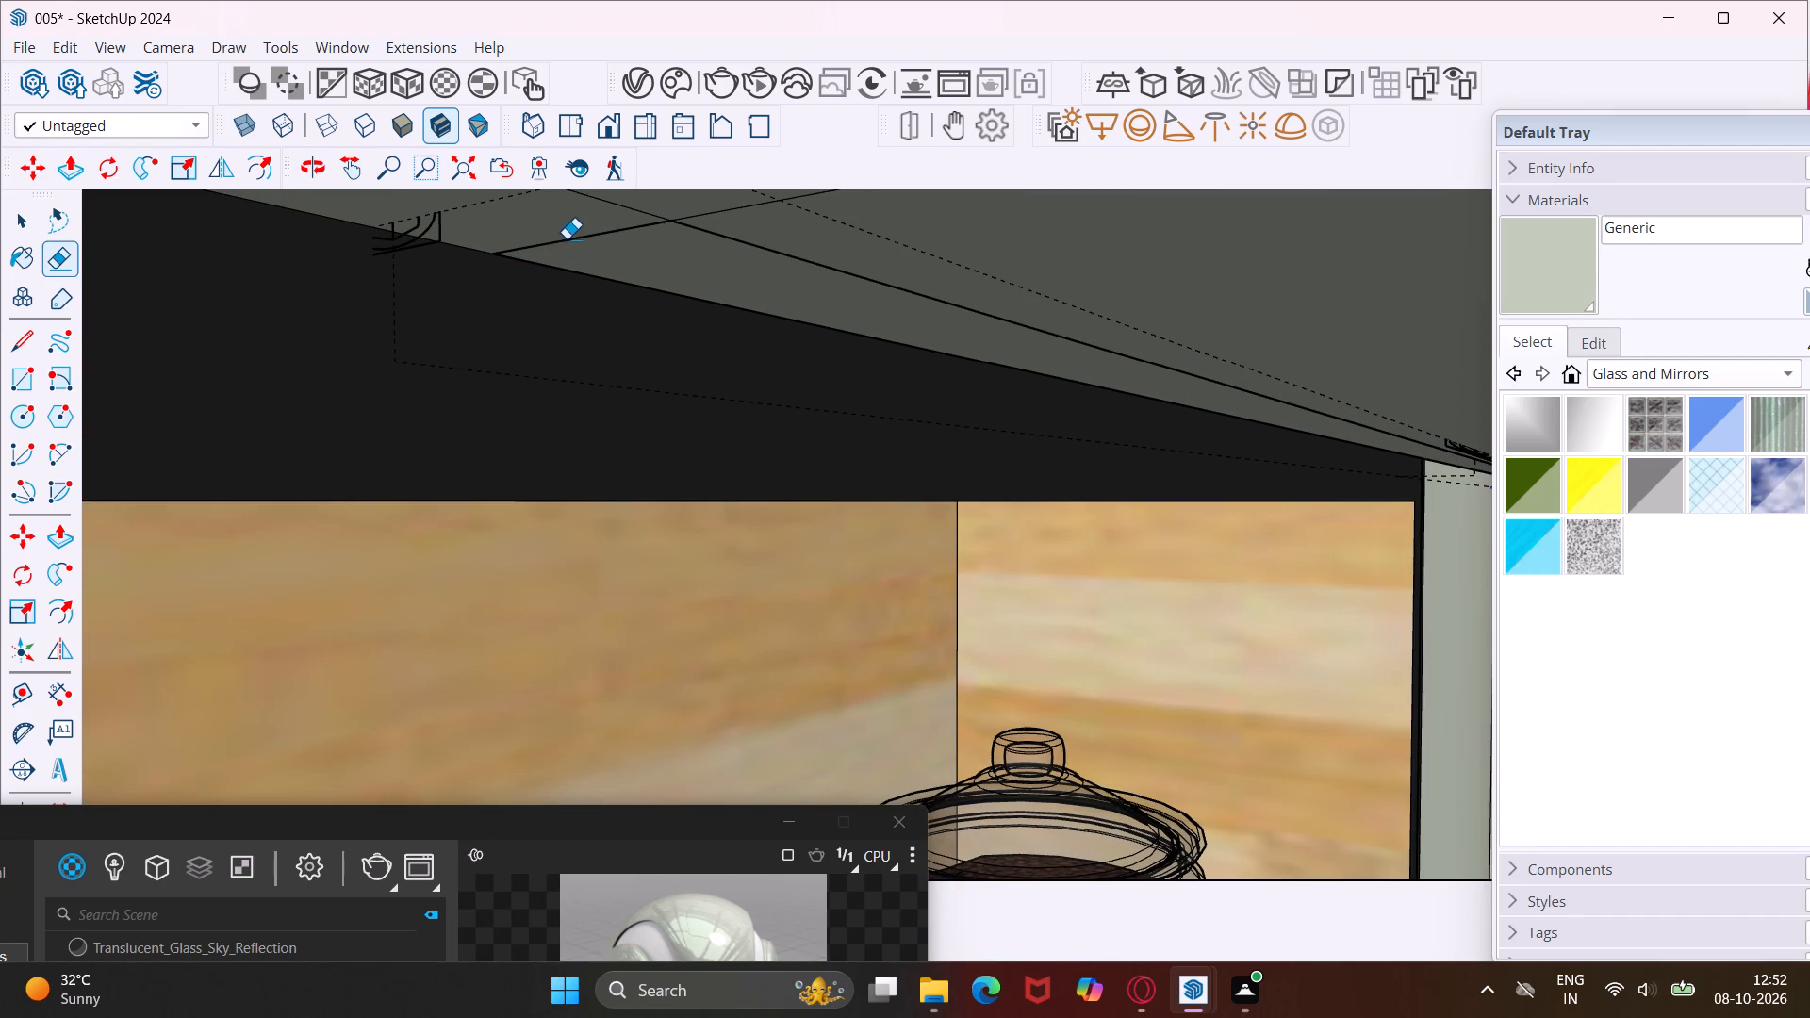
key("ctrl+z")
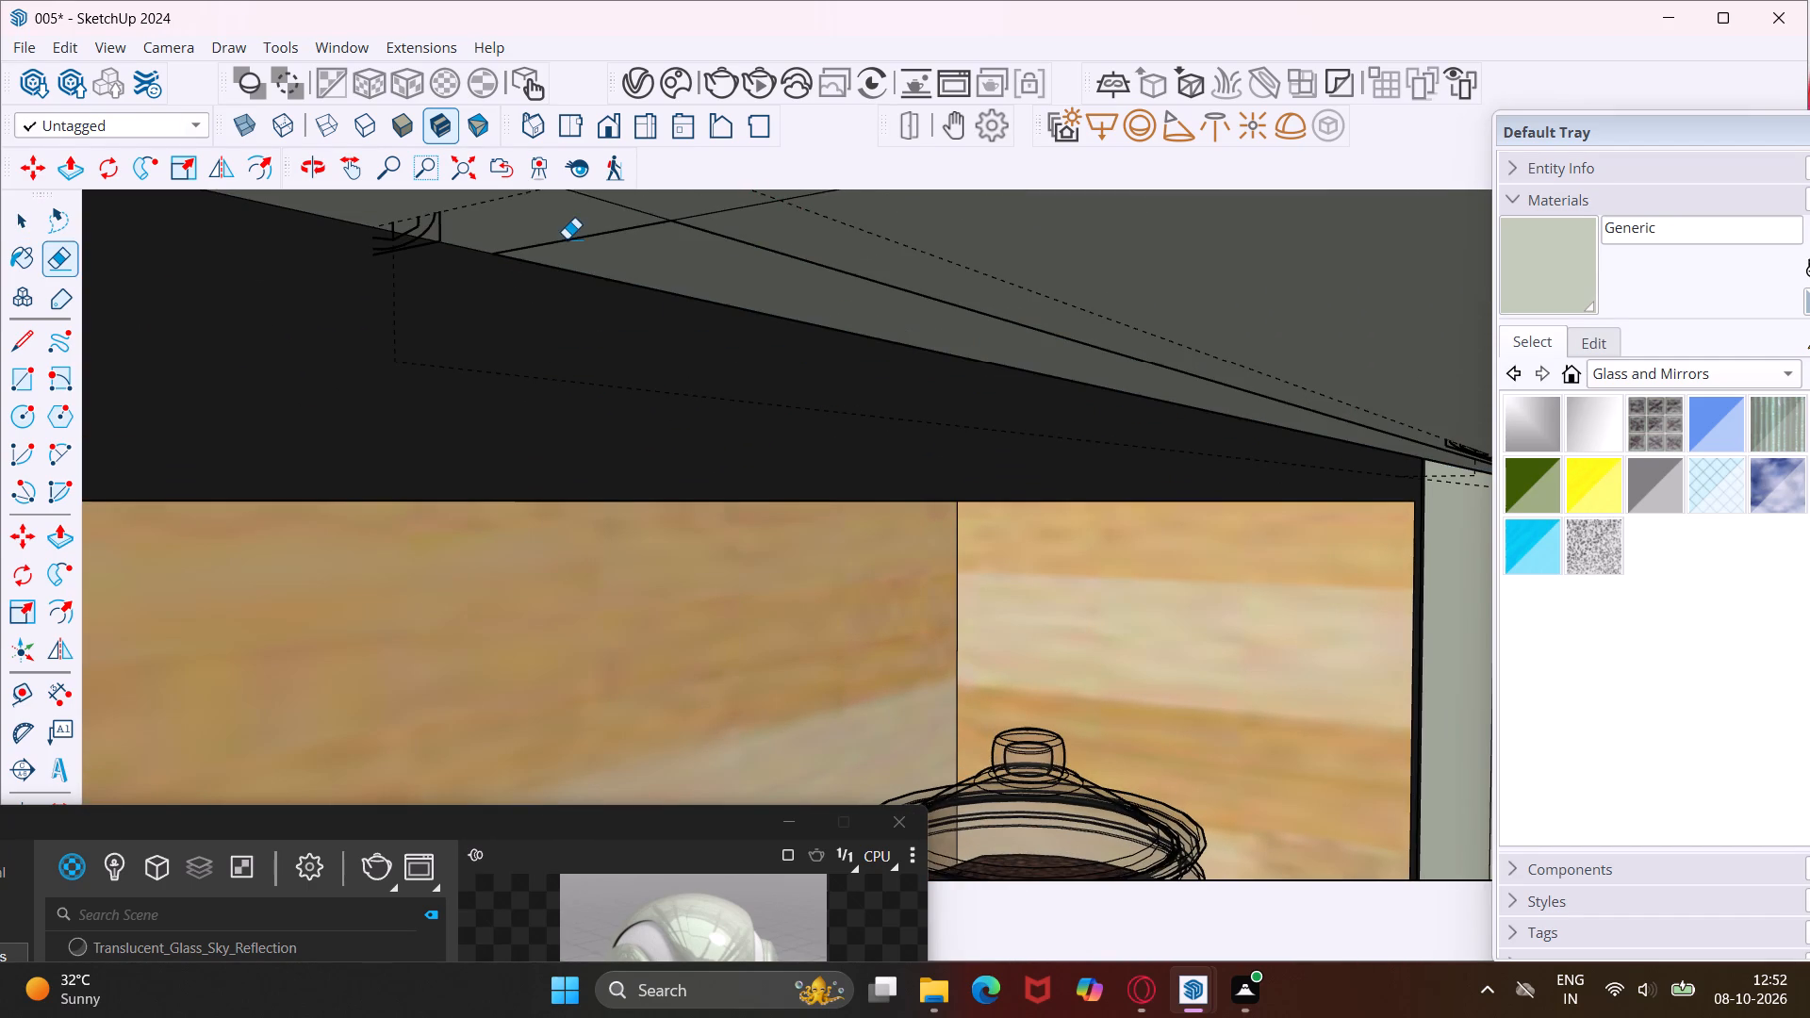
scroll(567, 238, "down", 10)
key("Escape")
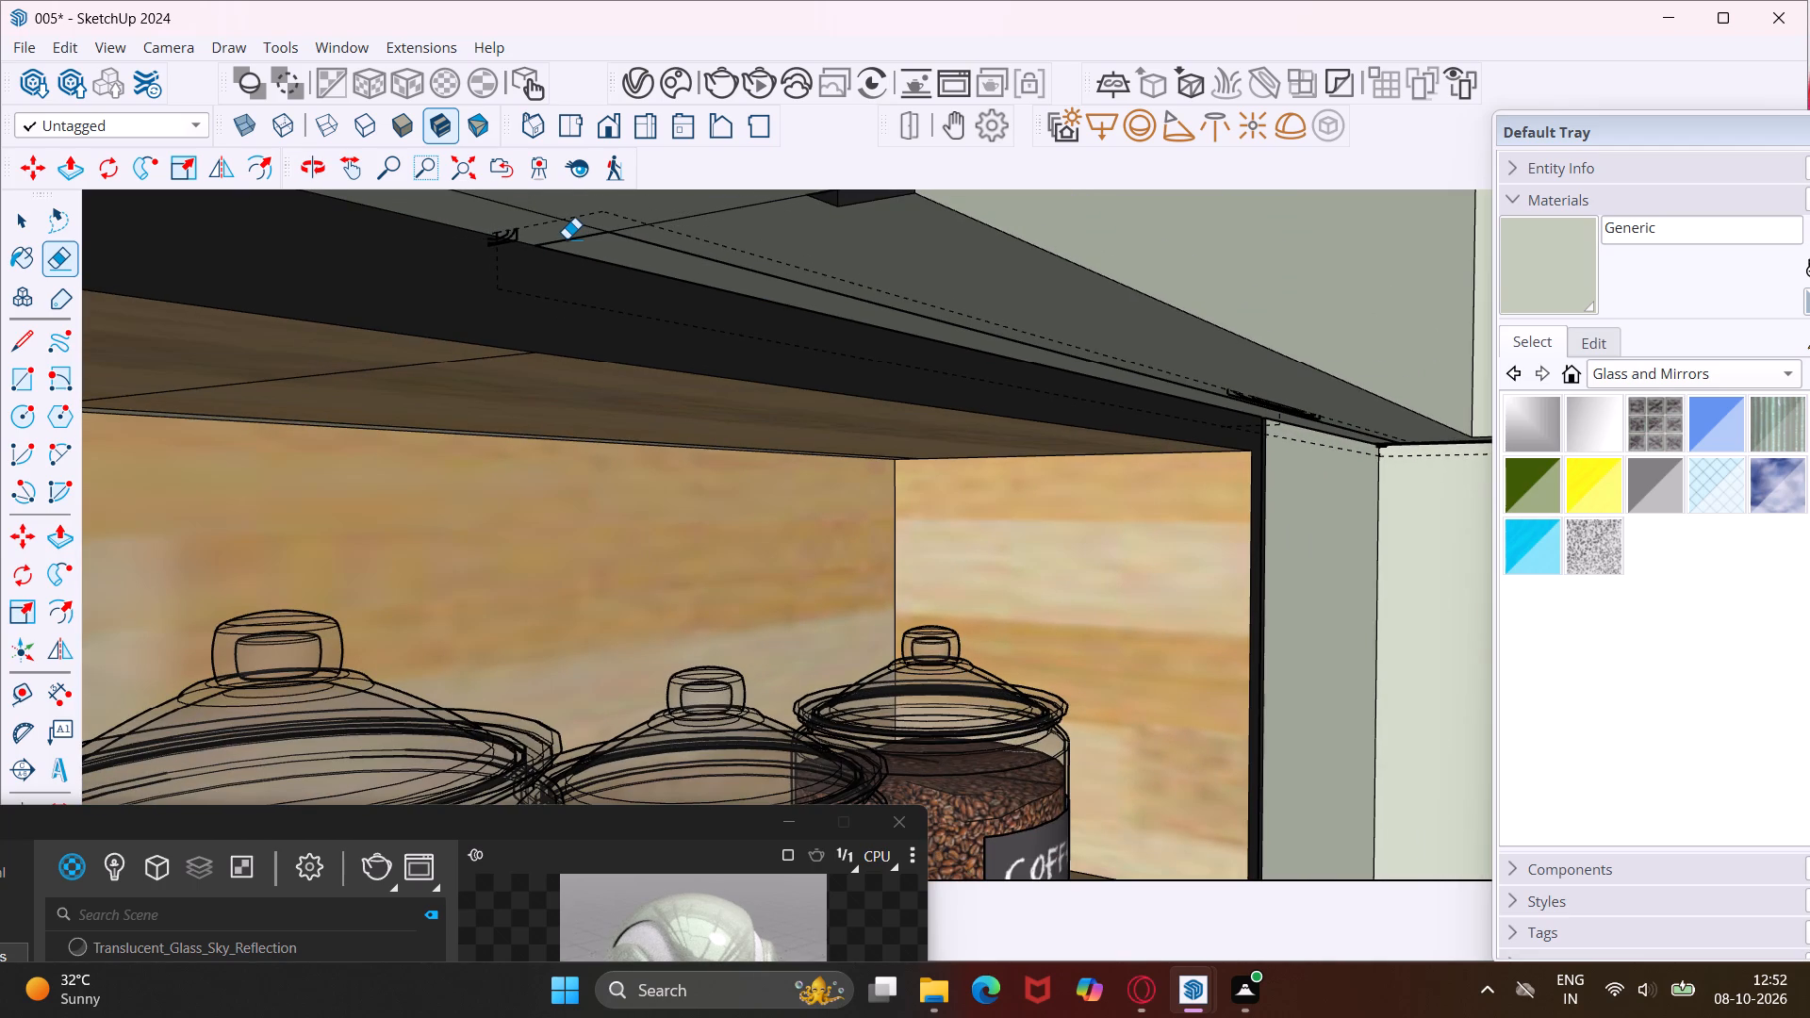
Group the narrow underside strip face above the open jar shelf and convert it into a V-Ray mesh light.
key("space")
left_click(463, 222)
right_click(463, 222)
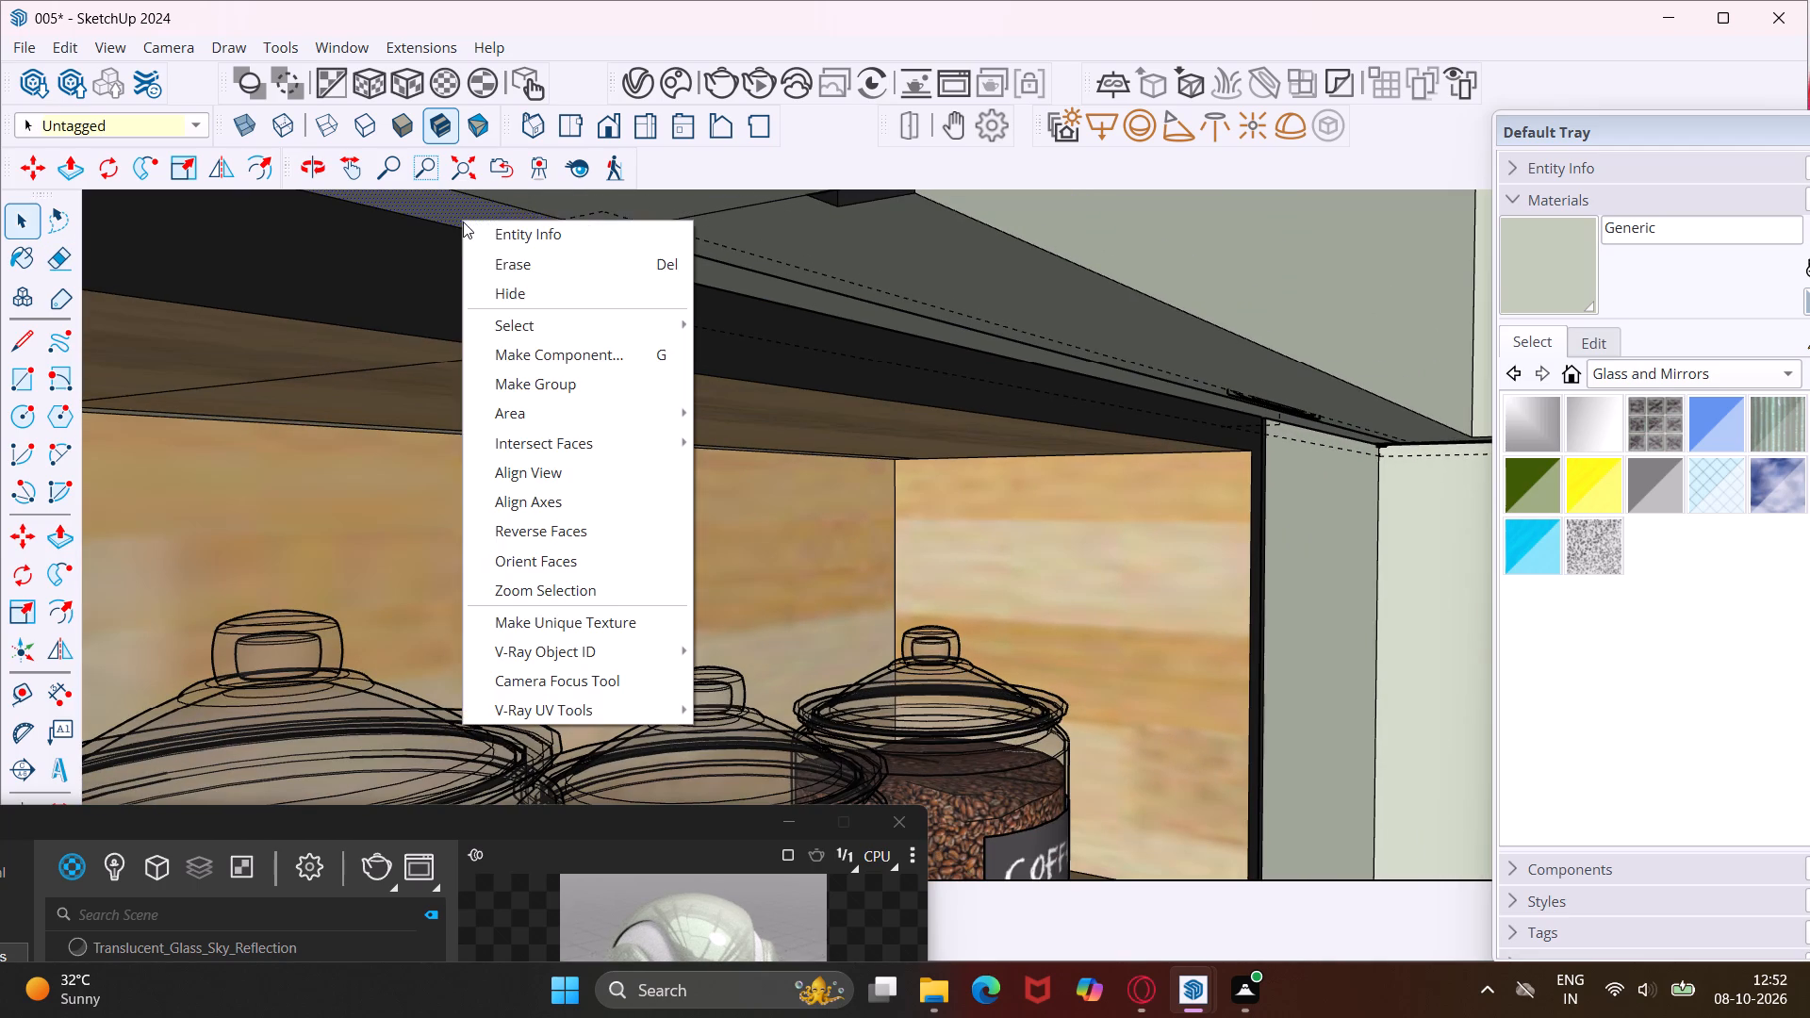
left_click(540, 377)
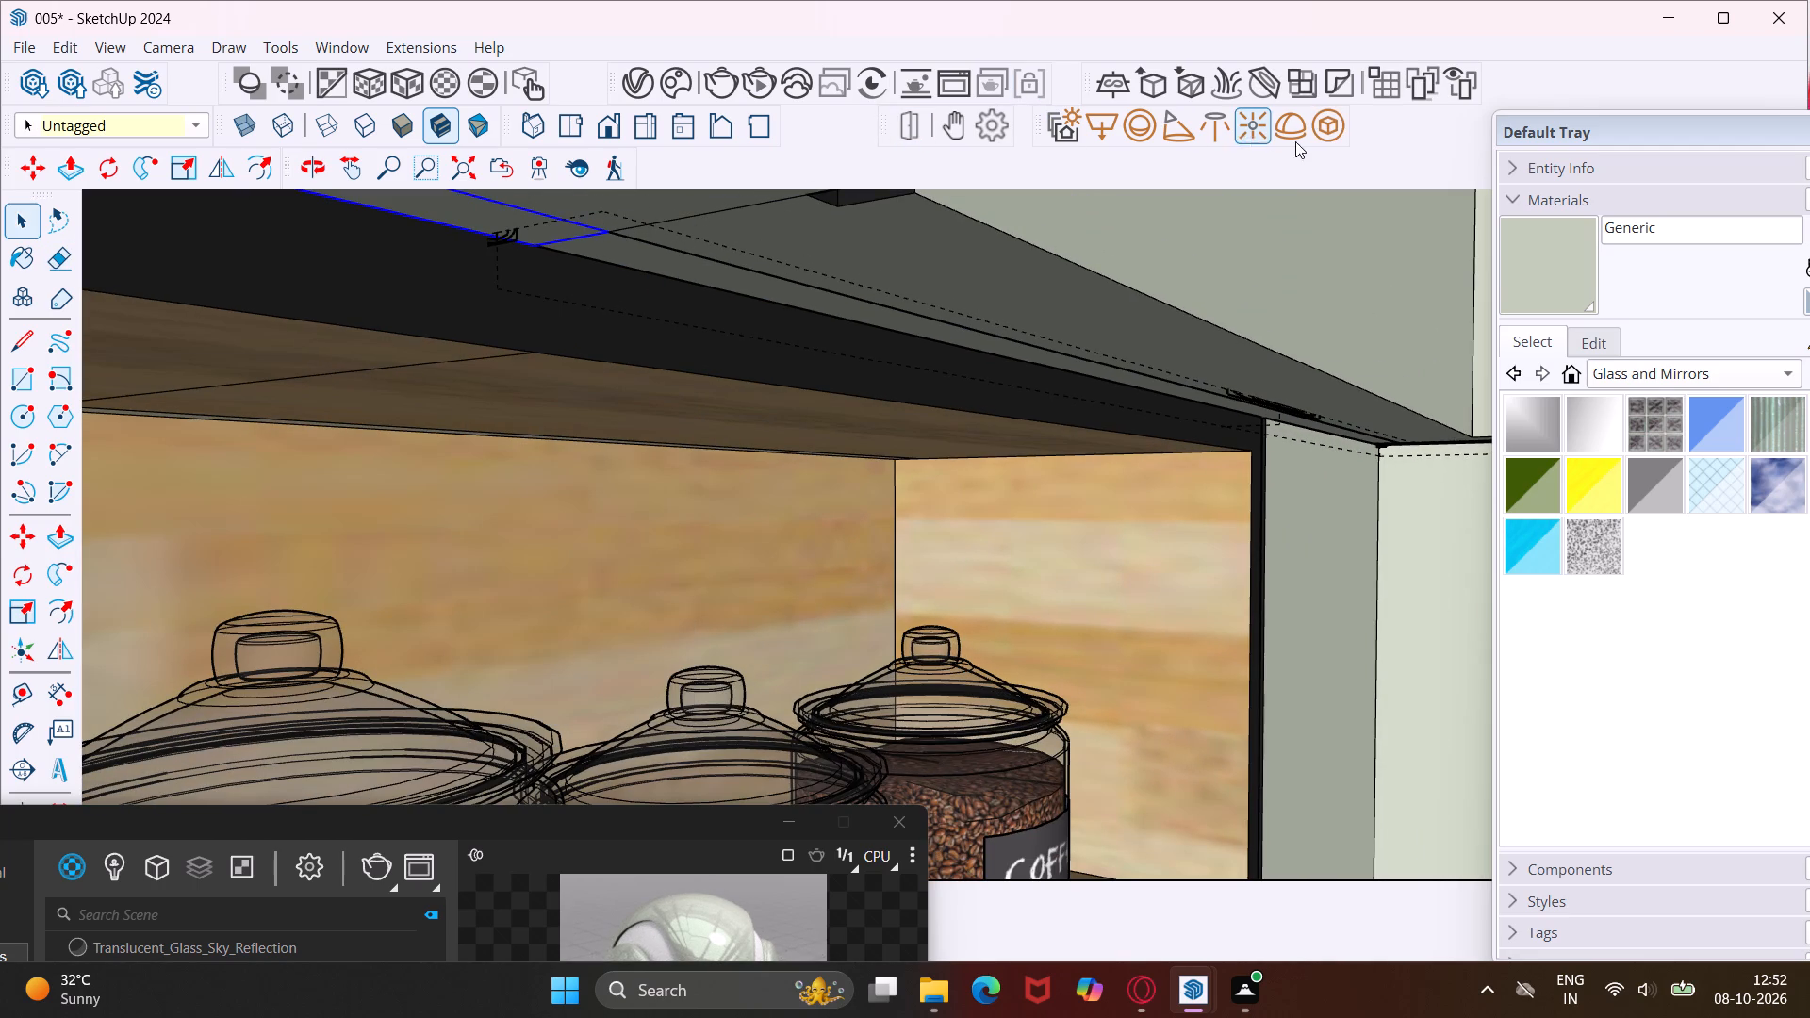
left_click(1327, 139)
Bring the V-Ray Asset Editor fully into view and show the scene's list of lights.
middle_click_drag(1089, 308, 950, 346)
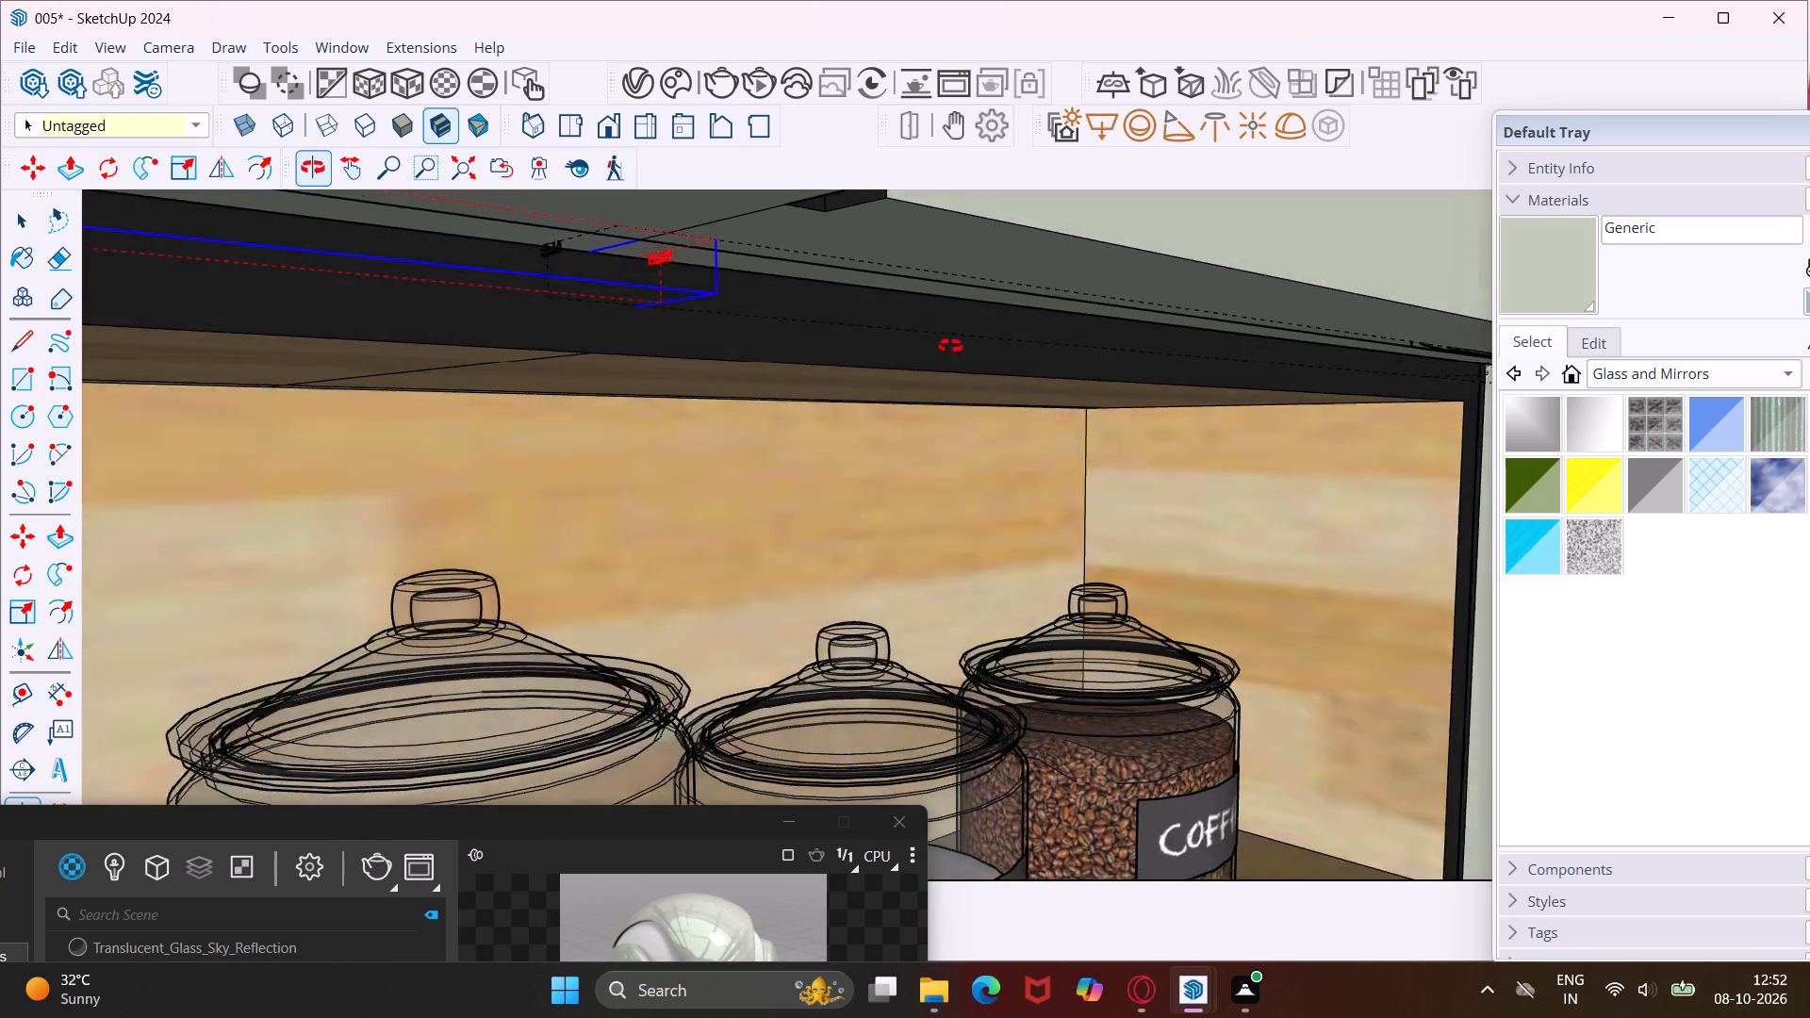
middle_click_drag(950, 346, 868, 370)
scroll(853, 367, "down", 16)
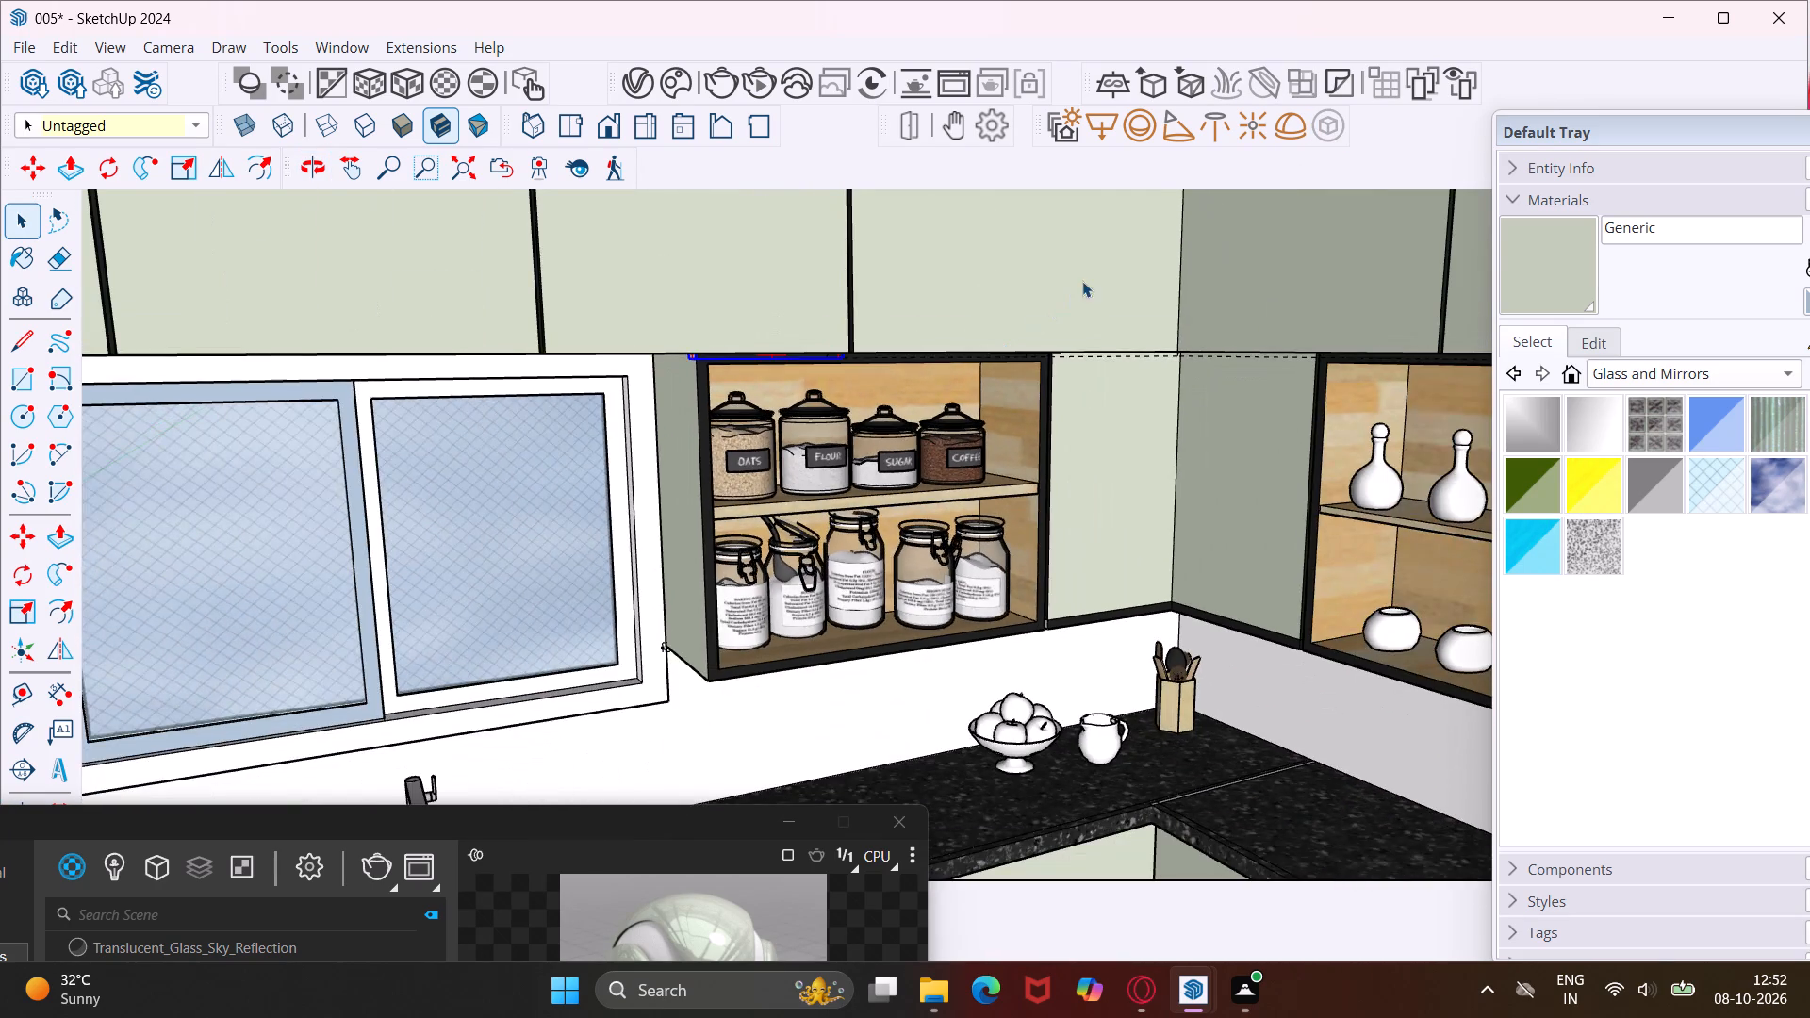
middle_click_drag(1085, 279, 904, 308)
scroll(904, 308, "down", 7)
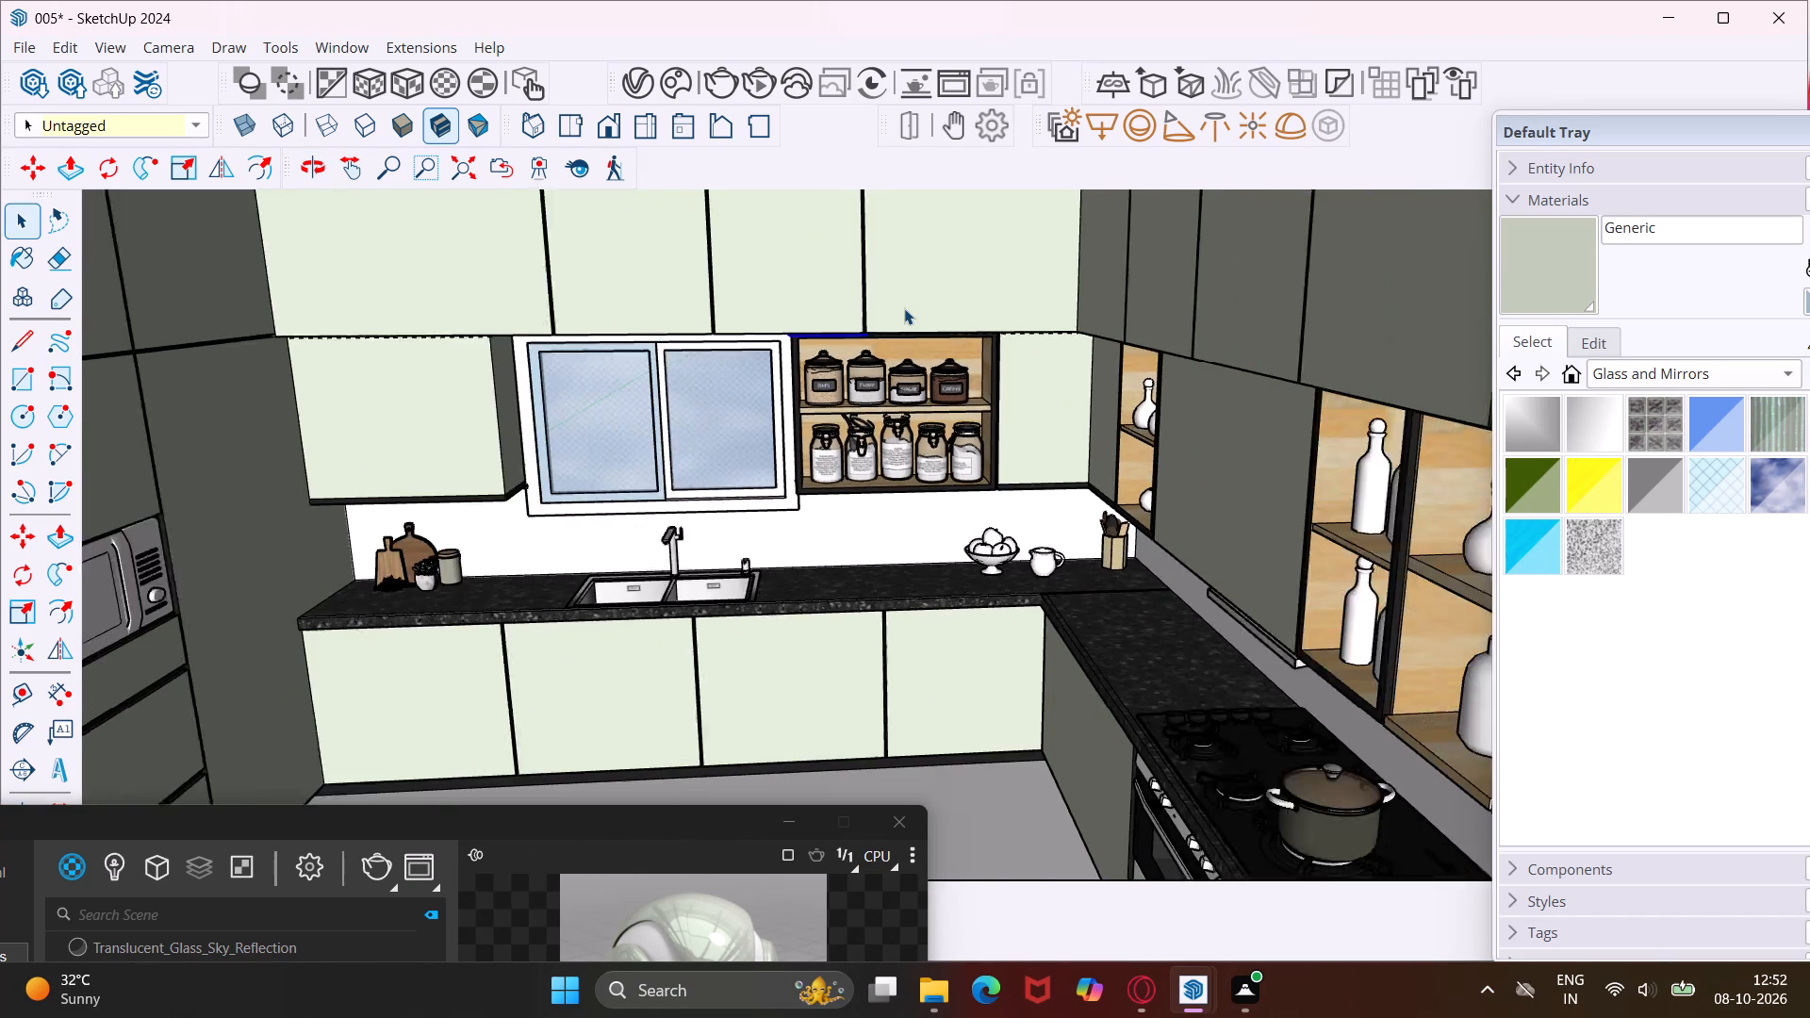
scroll(904, 308, "down", 5)
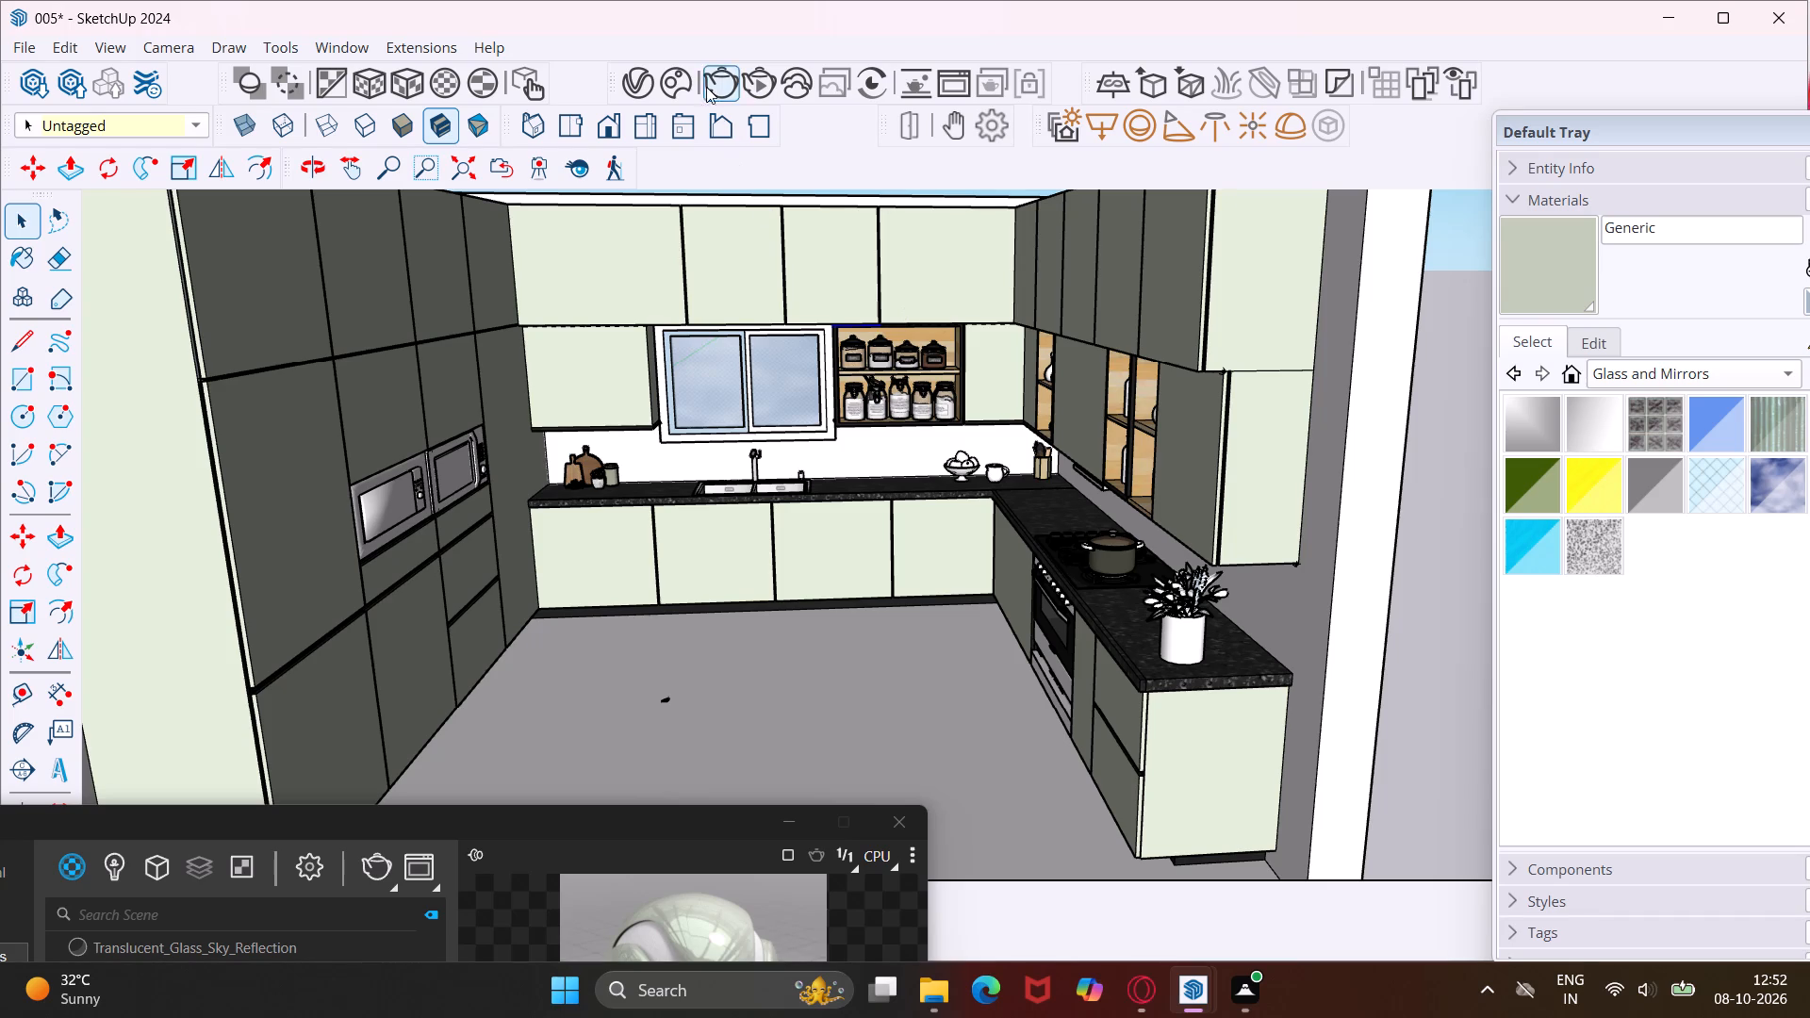
left_click(651, 76)
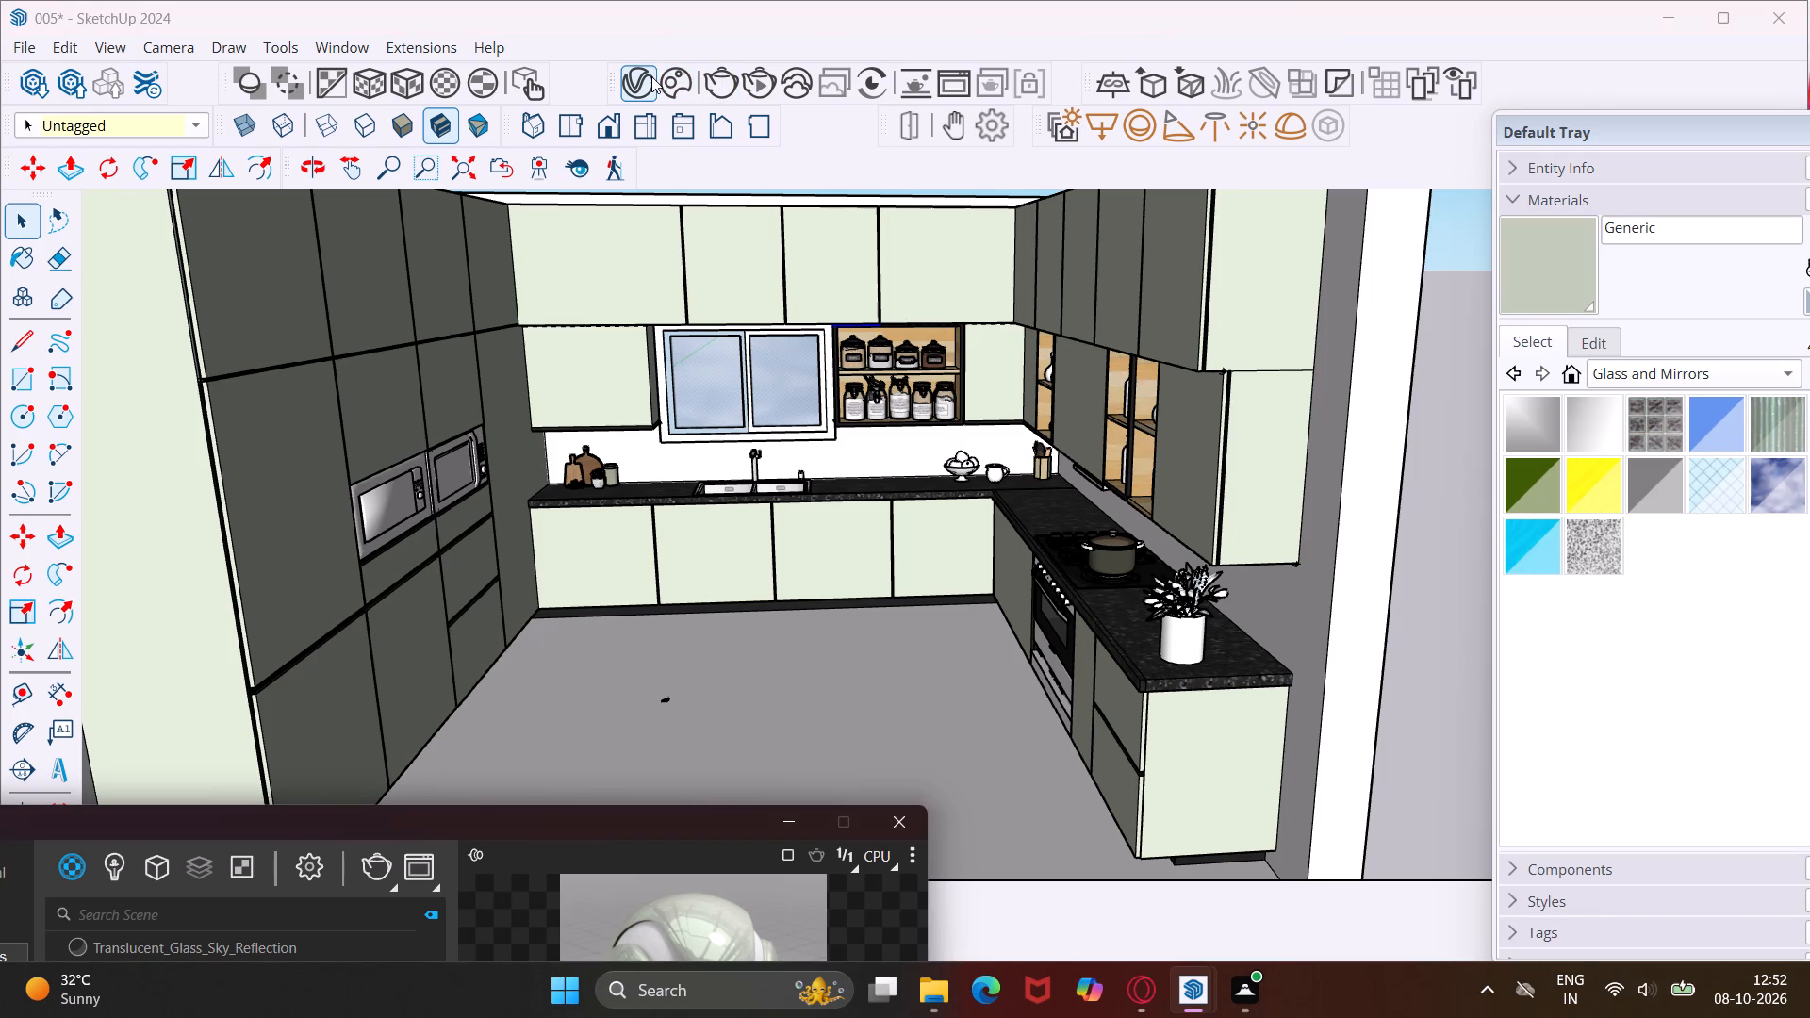
double_click(651, 76)
left_click_drag(741, 815, 796, 429)
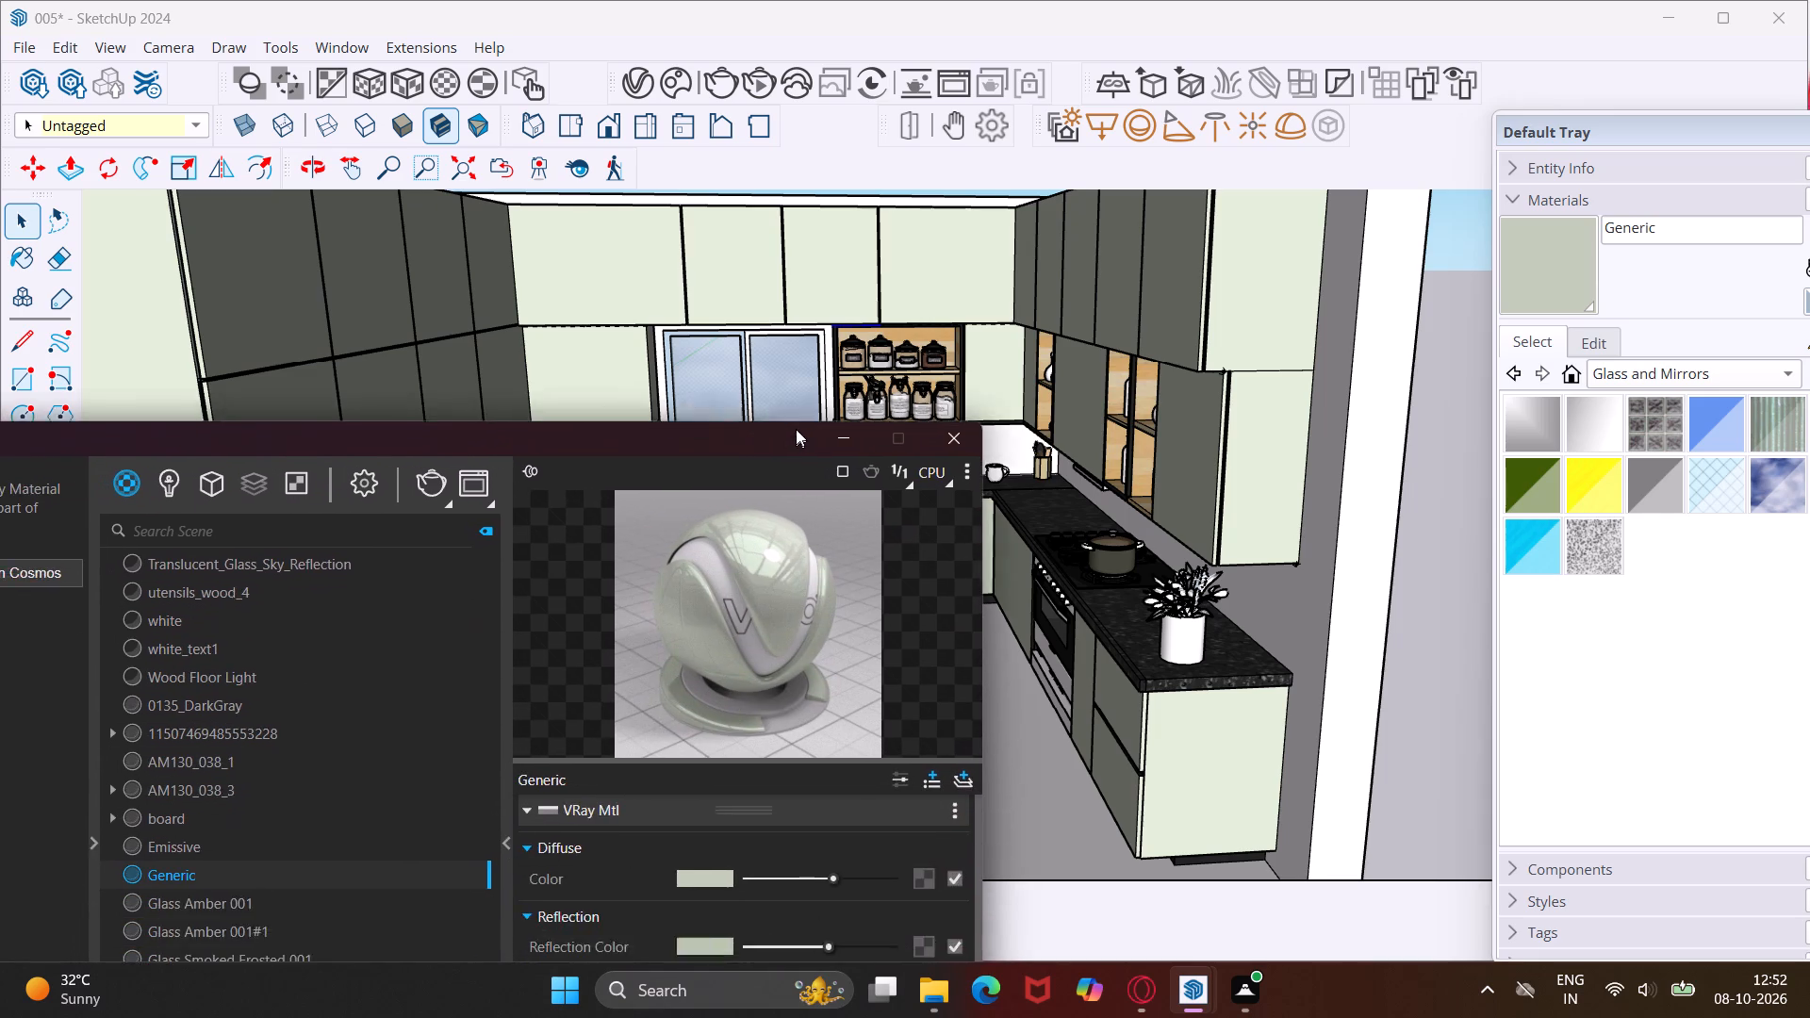
left_click_drag(796, 429, 1052, 193)
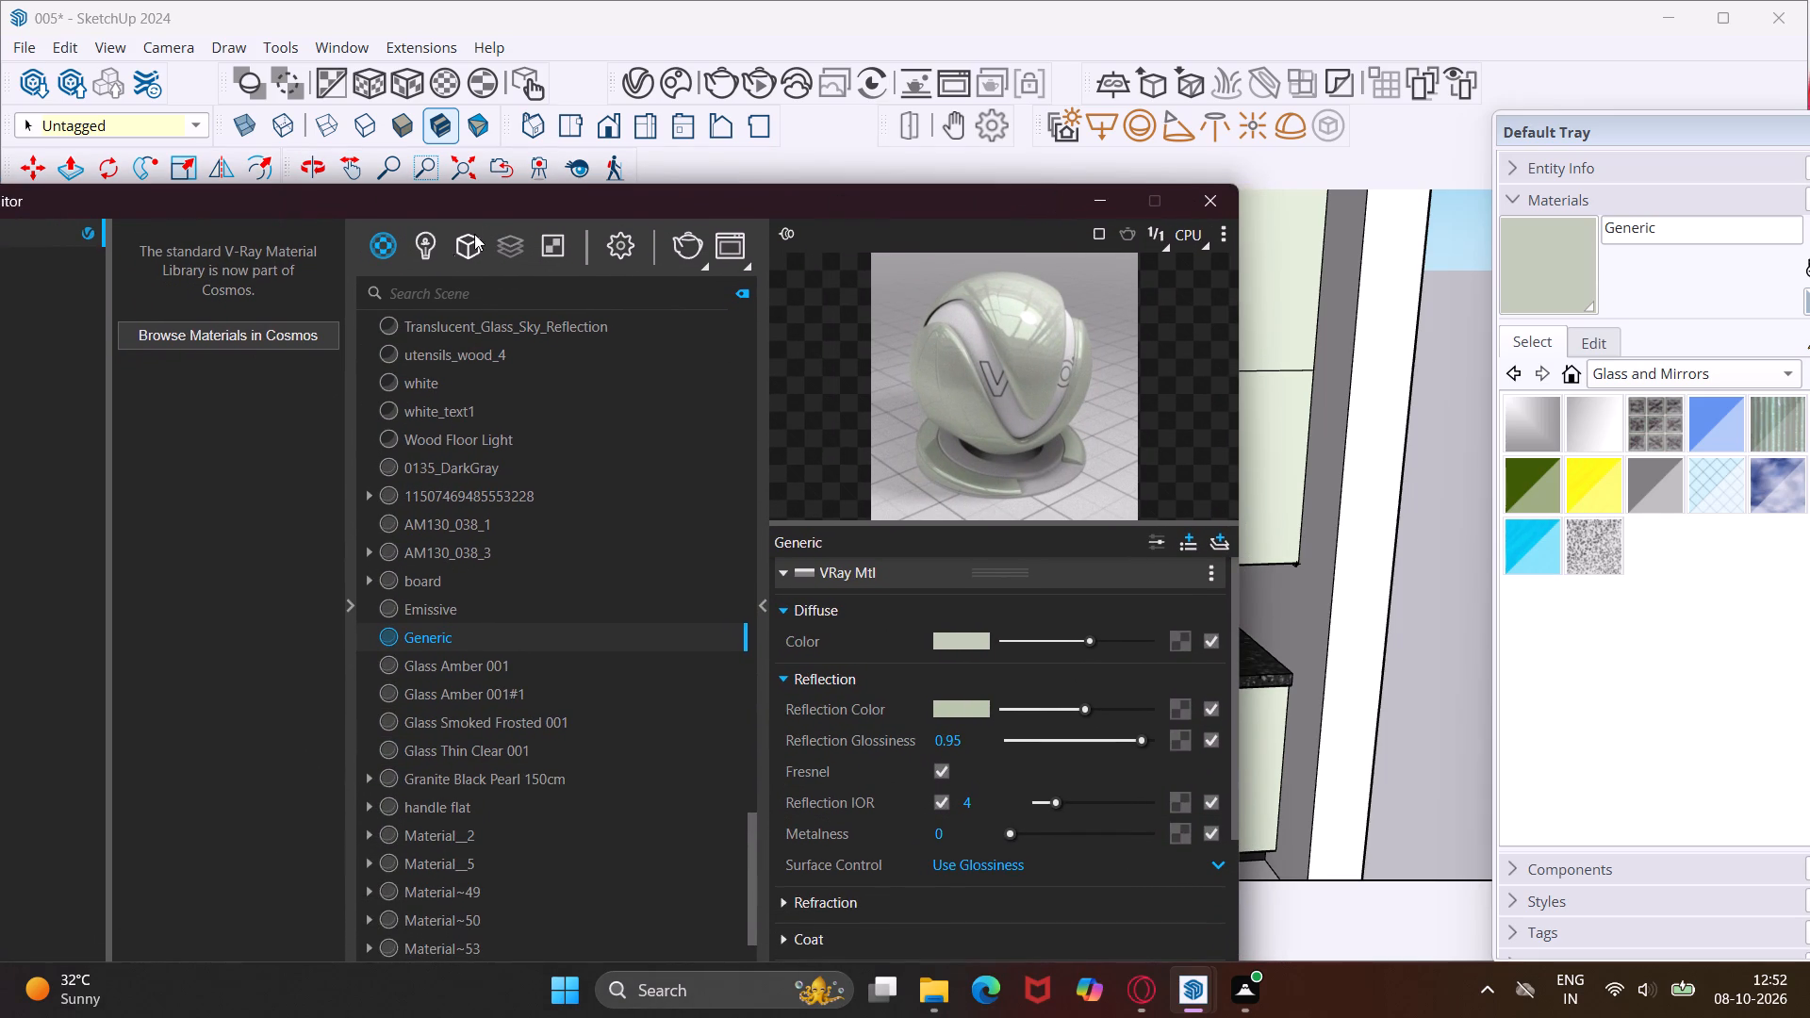
left_click(436, 254)
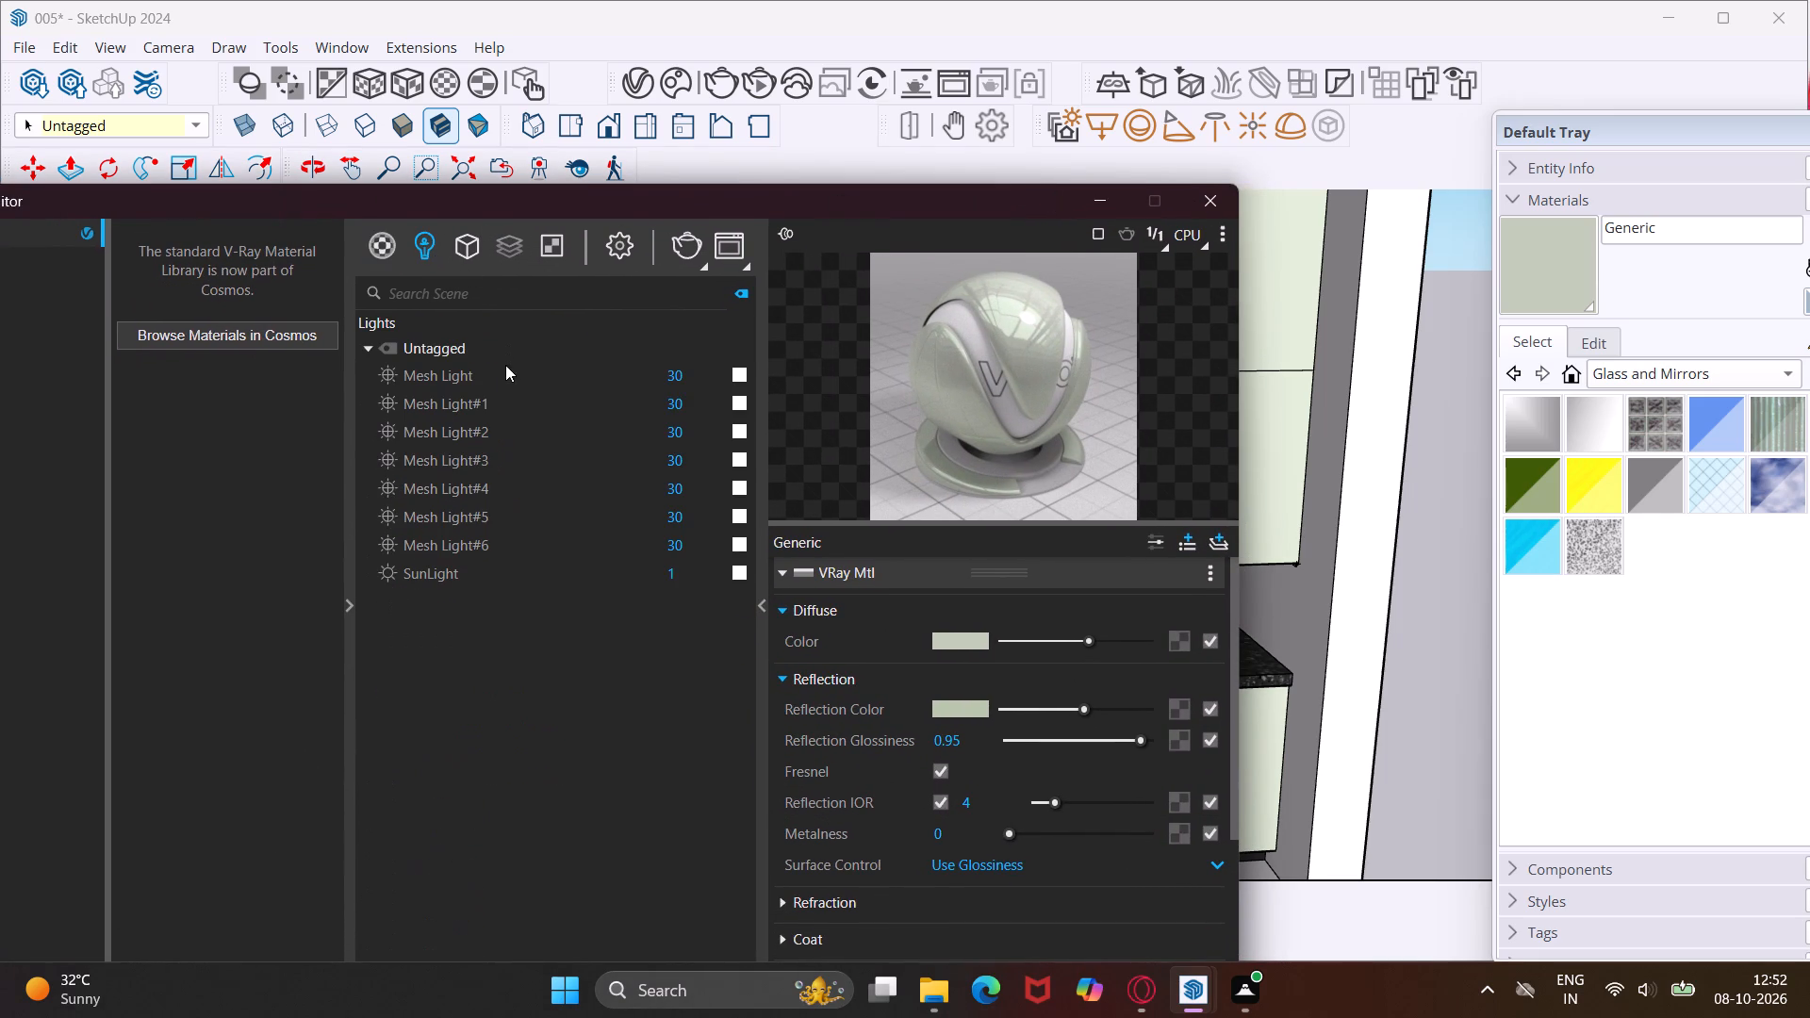
Set Mesh Light#1 to intensity 13.5 and a pale yellow color of R 0.926, G 0.941, B 0.694.
left_click(473, 406)
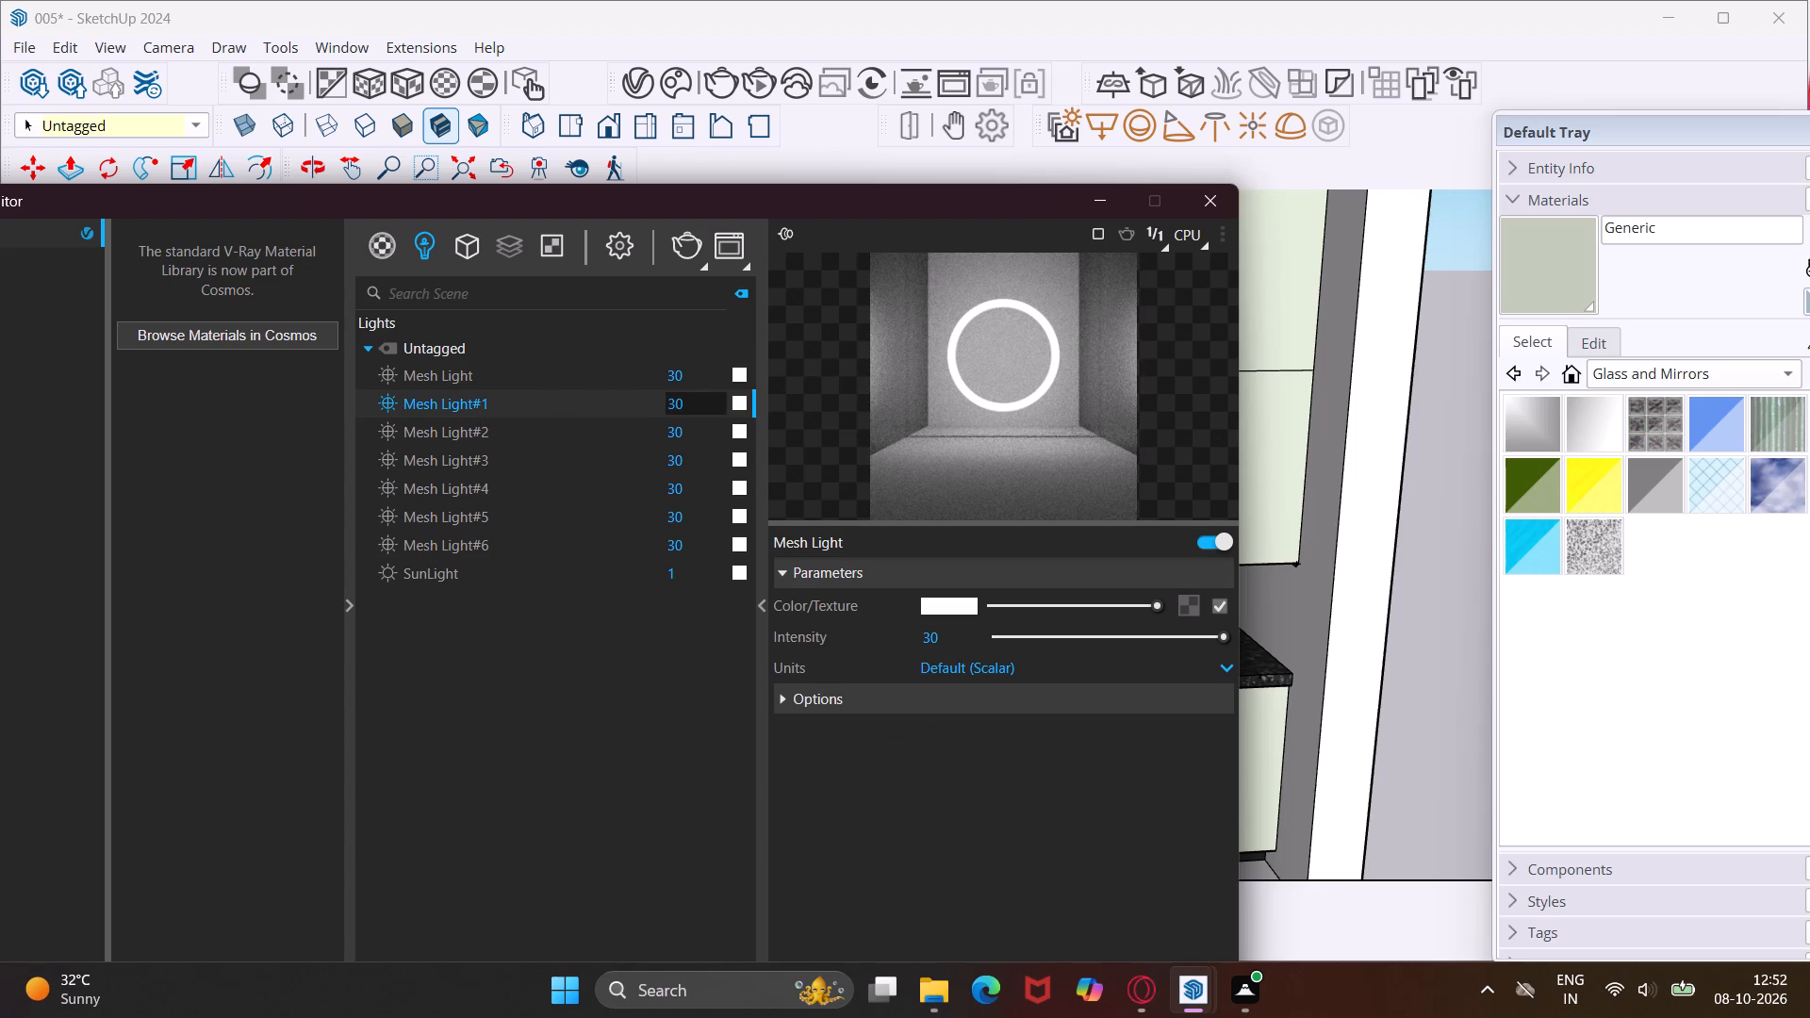
left_click_drag(1180, 634, 1116, 642)
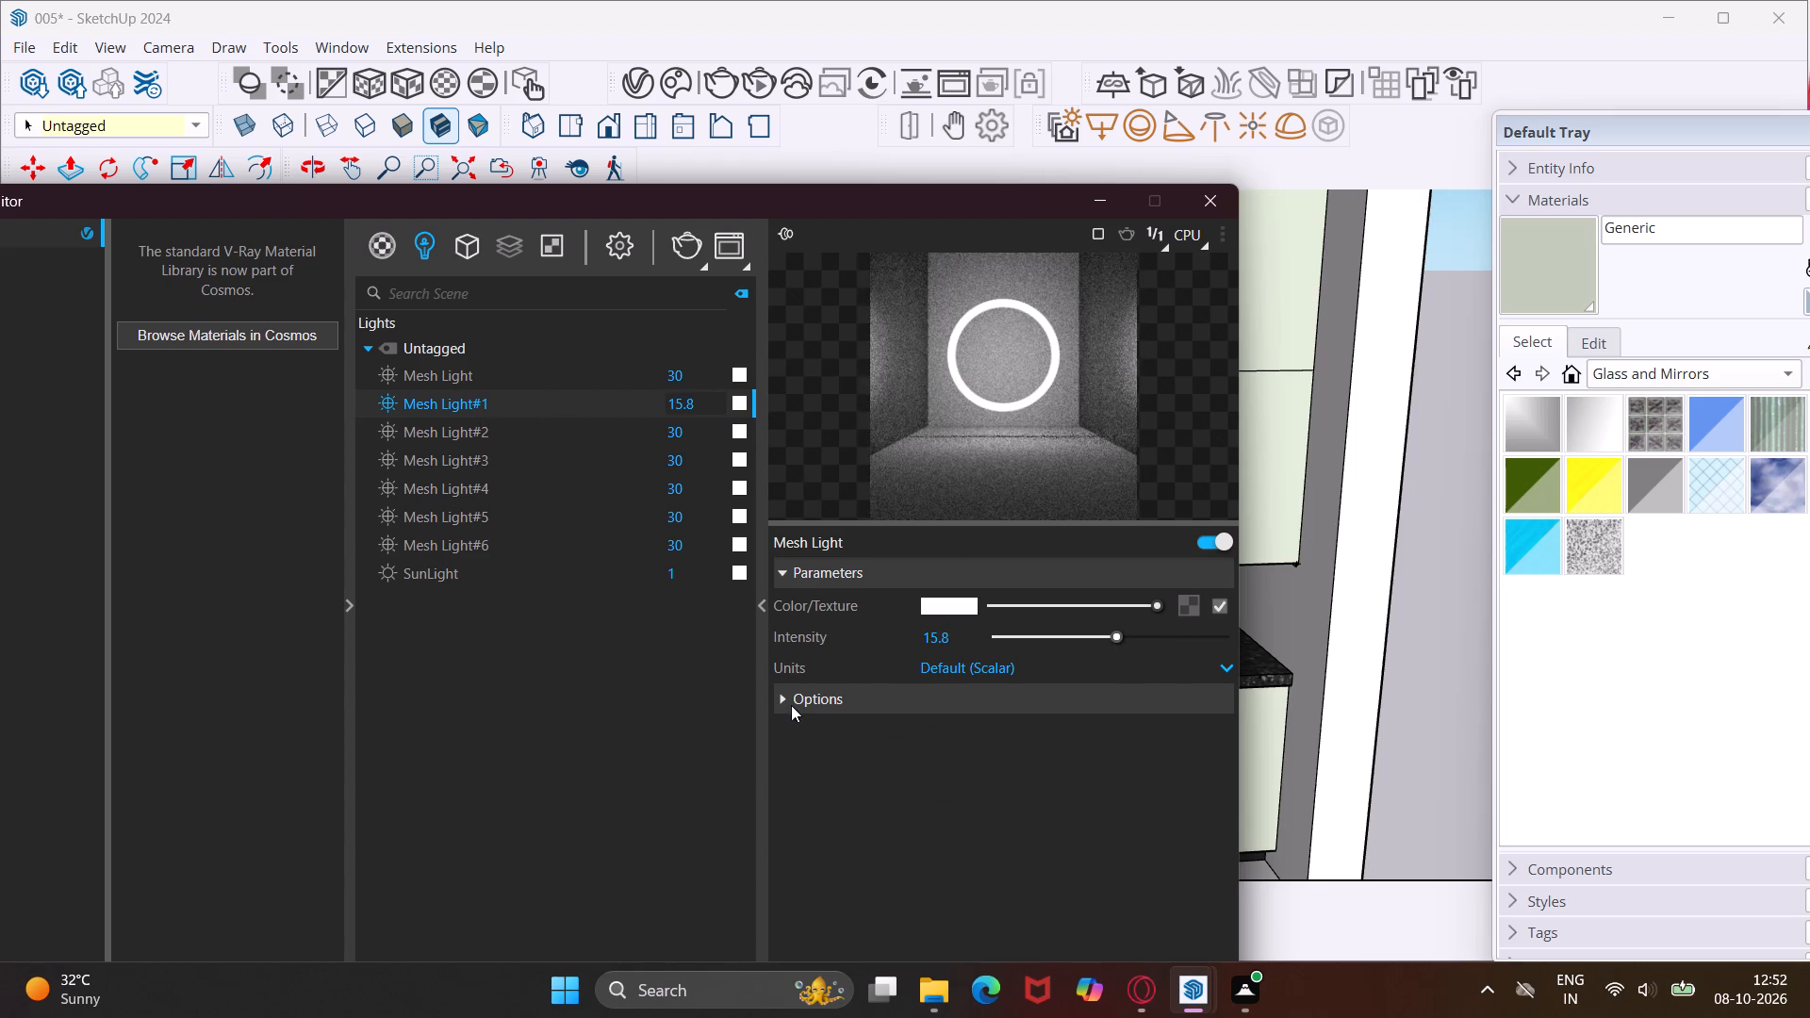
left_click(781, 695)
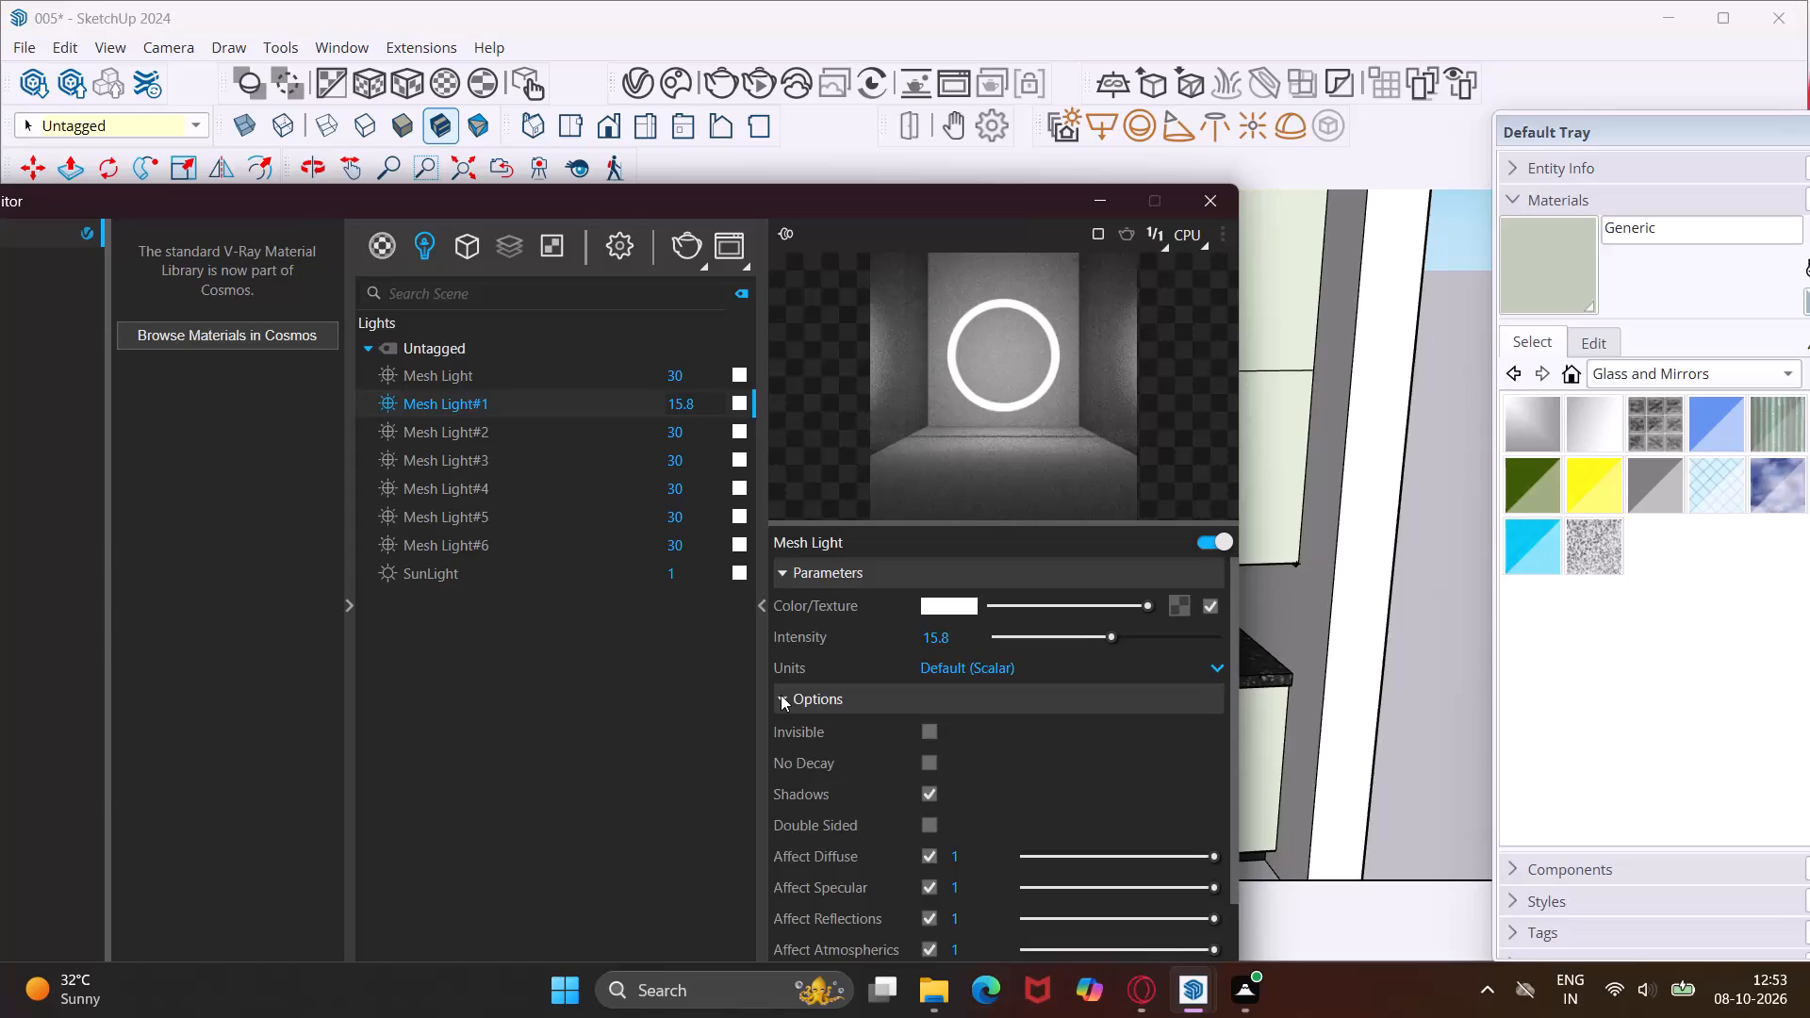
left_click(781, 695)
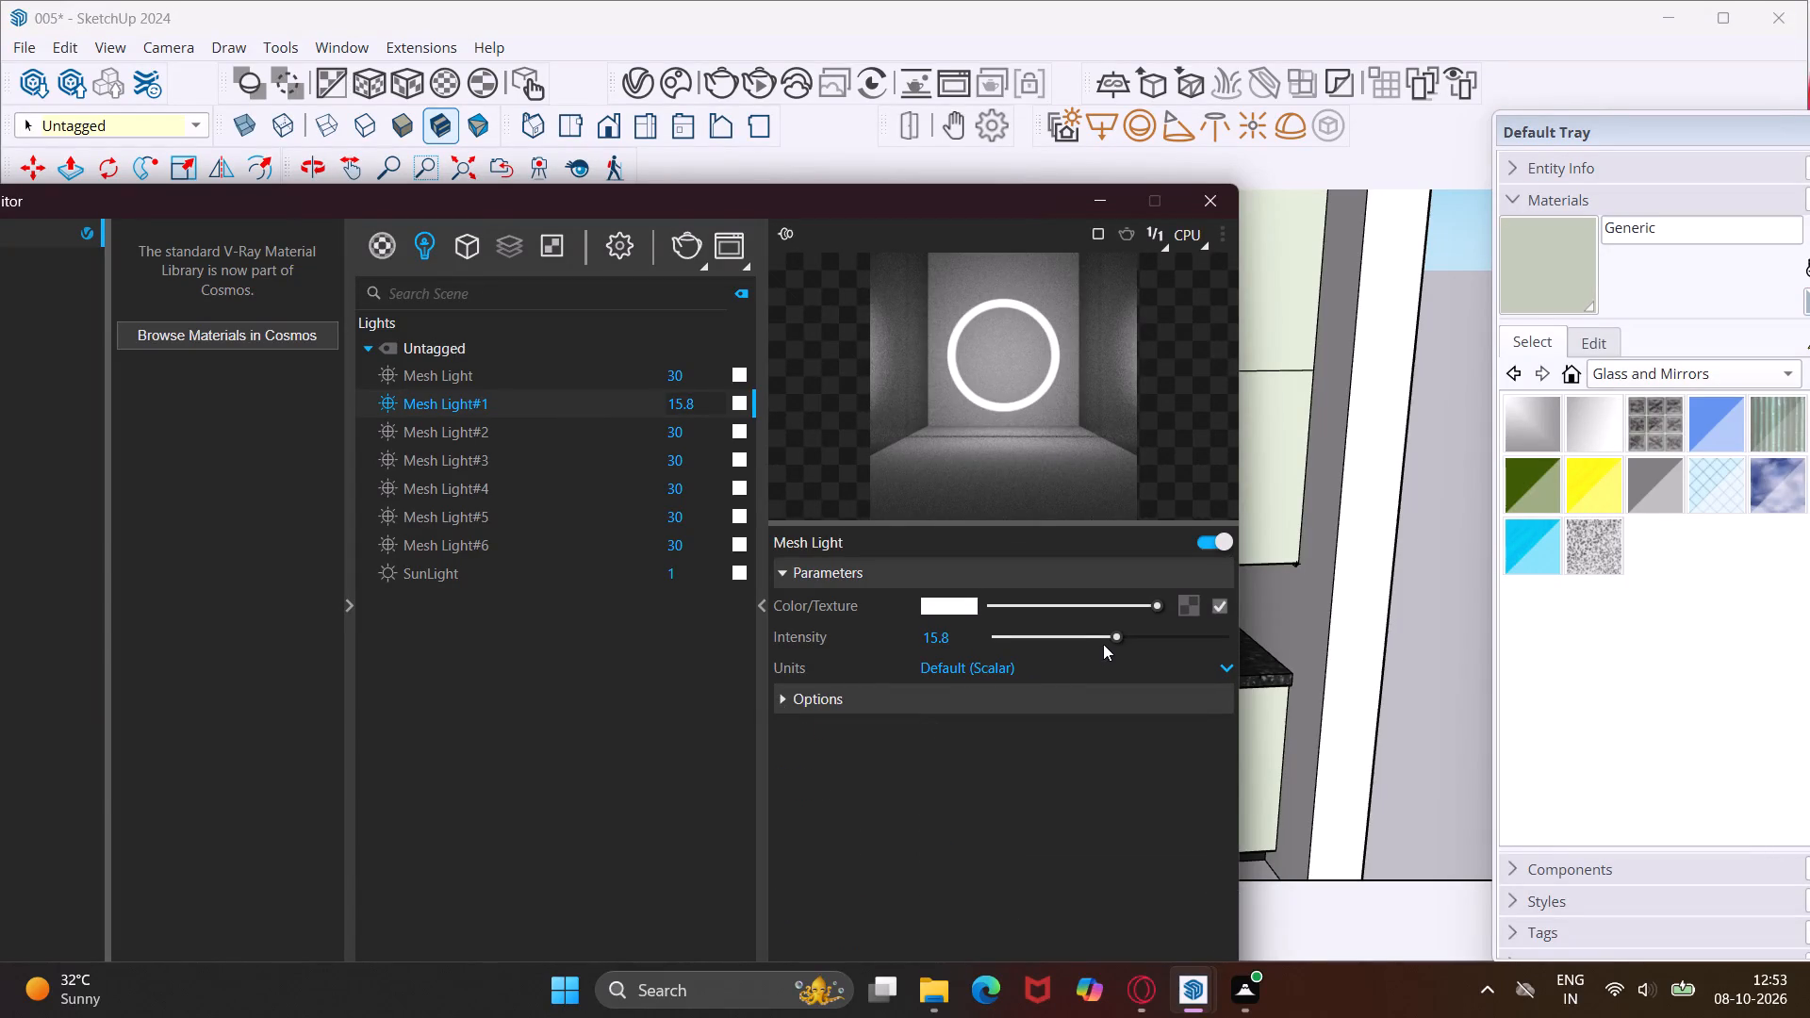
left_click_drag(1111, 638, 1099, 638)
left_click(949, 605)
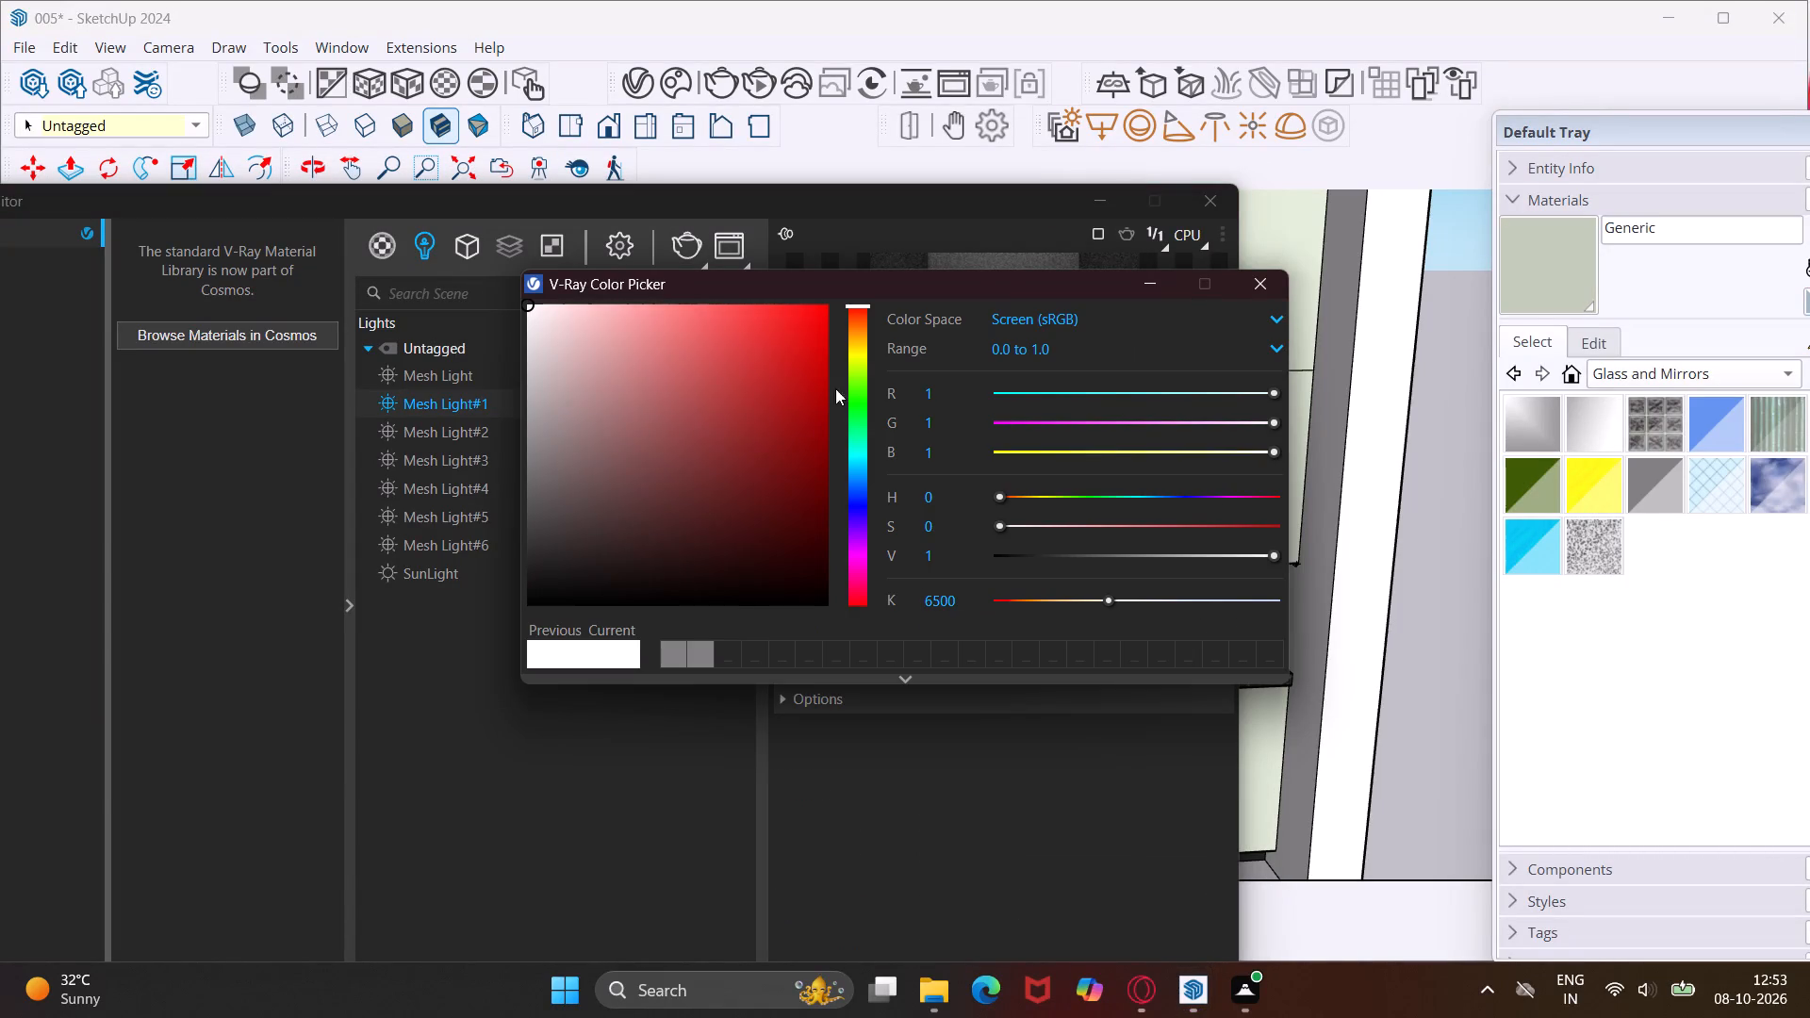
left_click(864, 358)
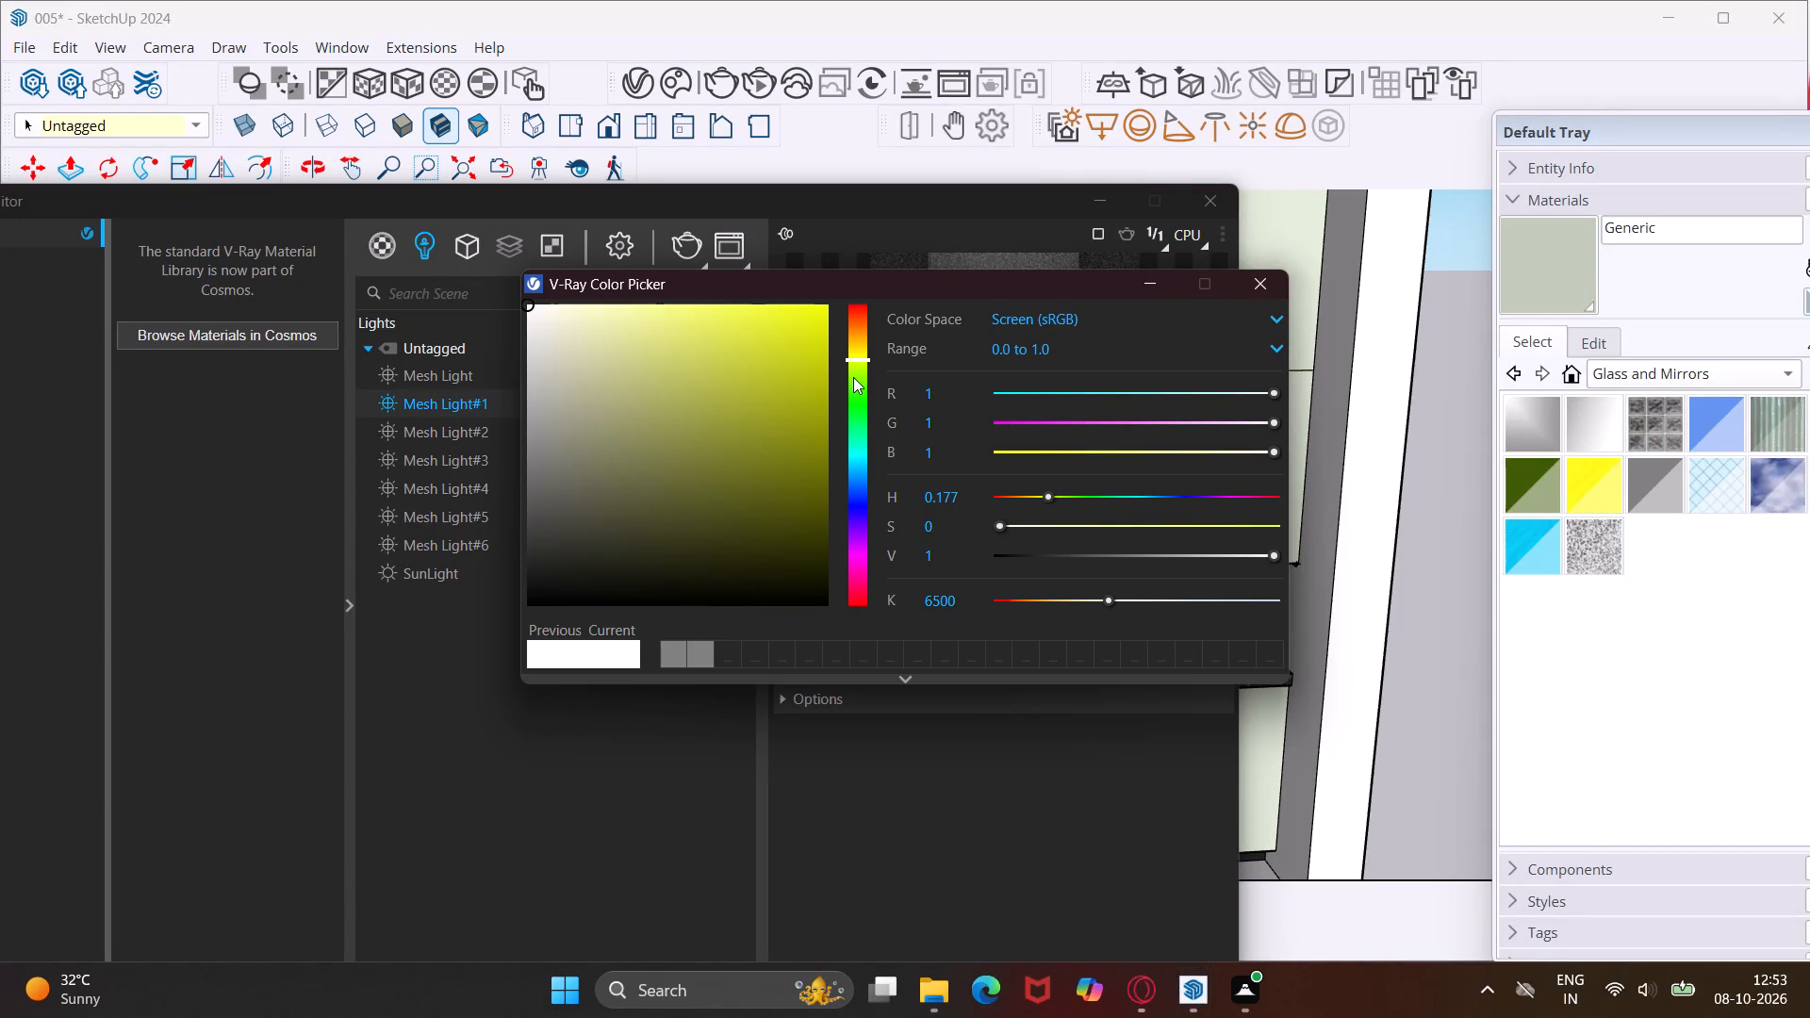
left_click(617, 331)
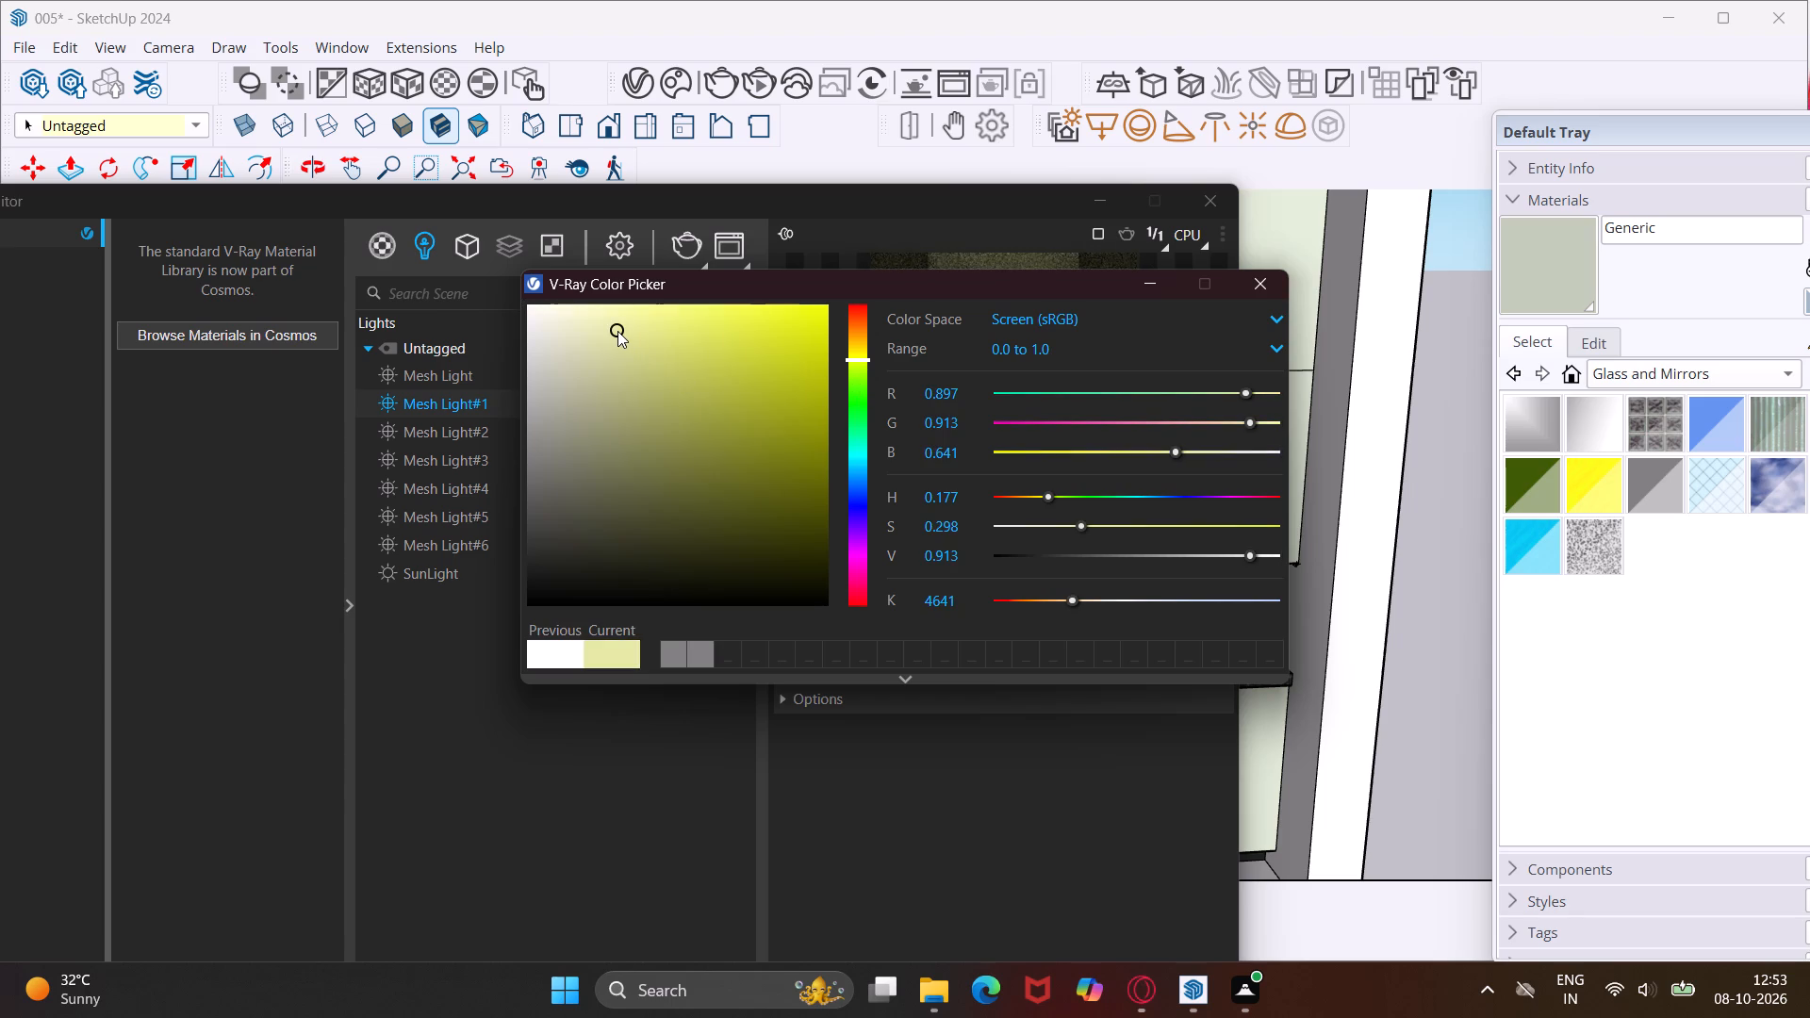
left_click(607, 323)
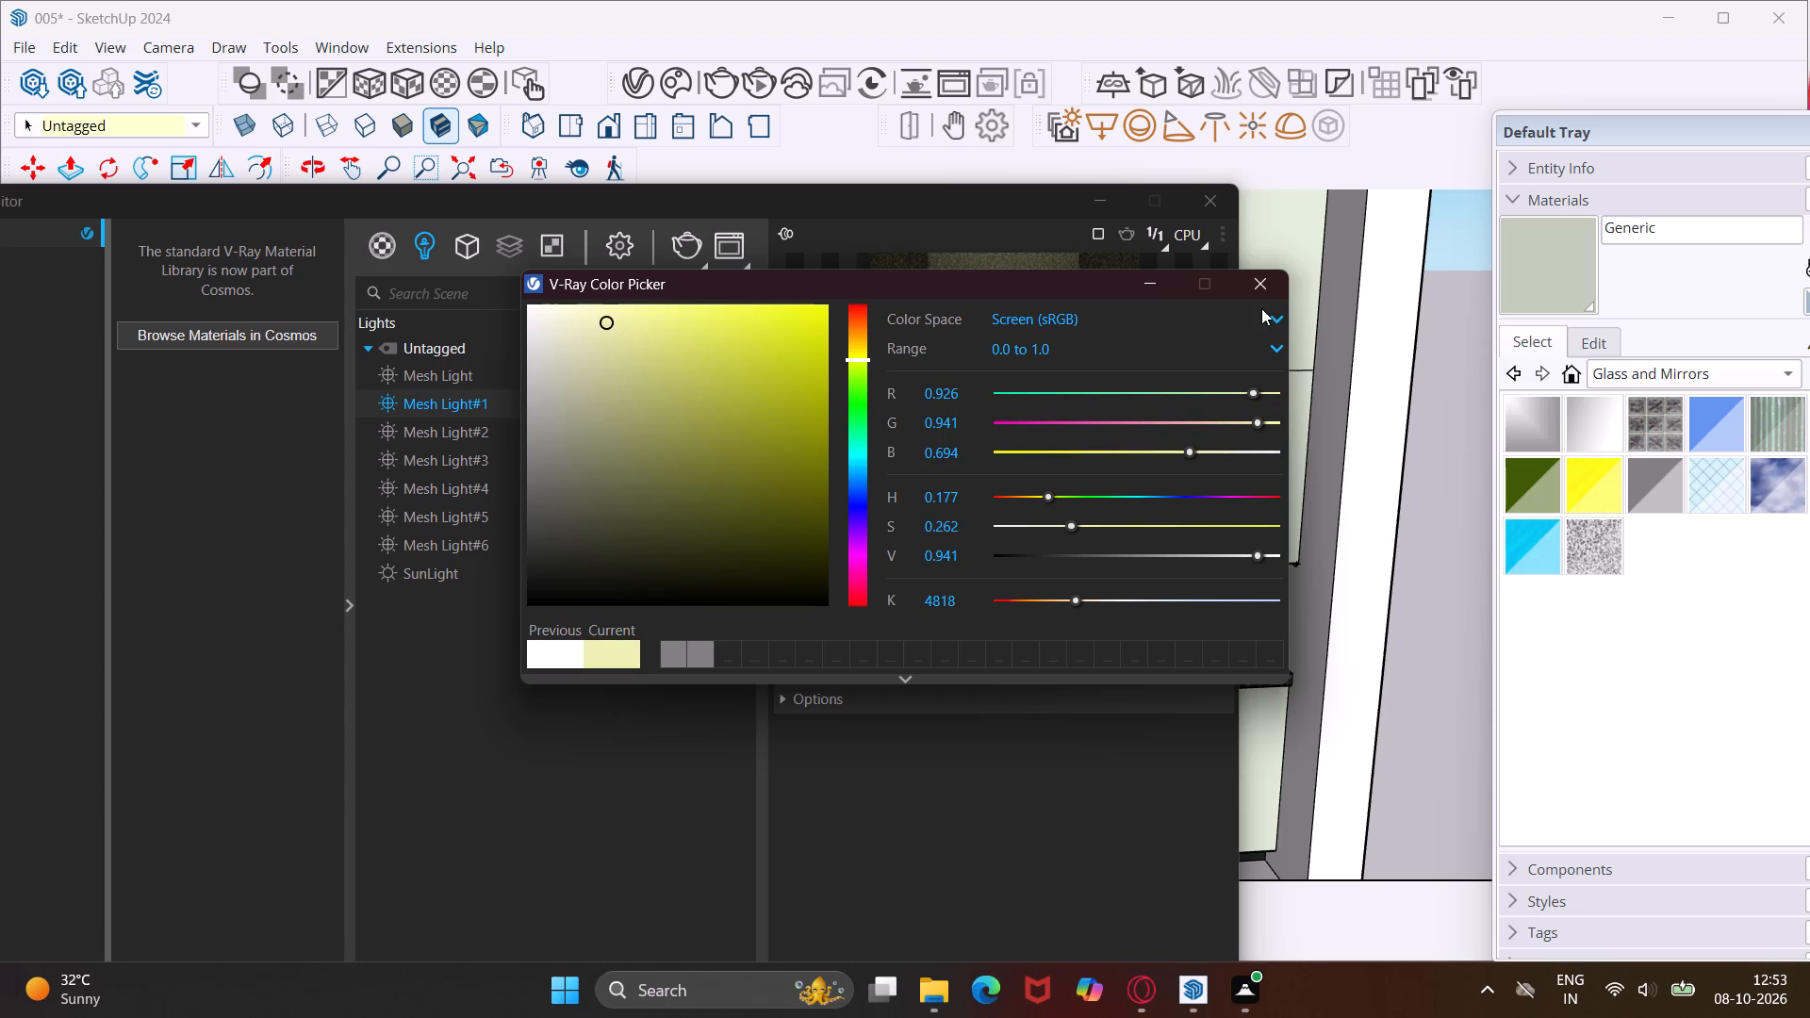
left_click(1260, 294)
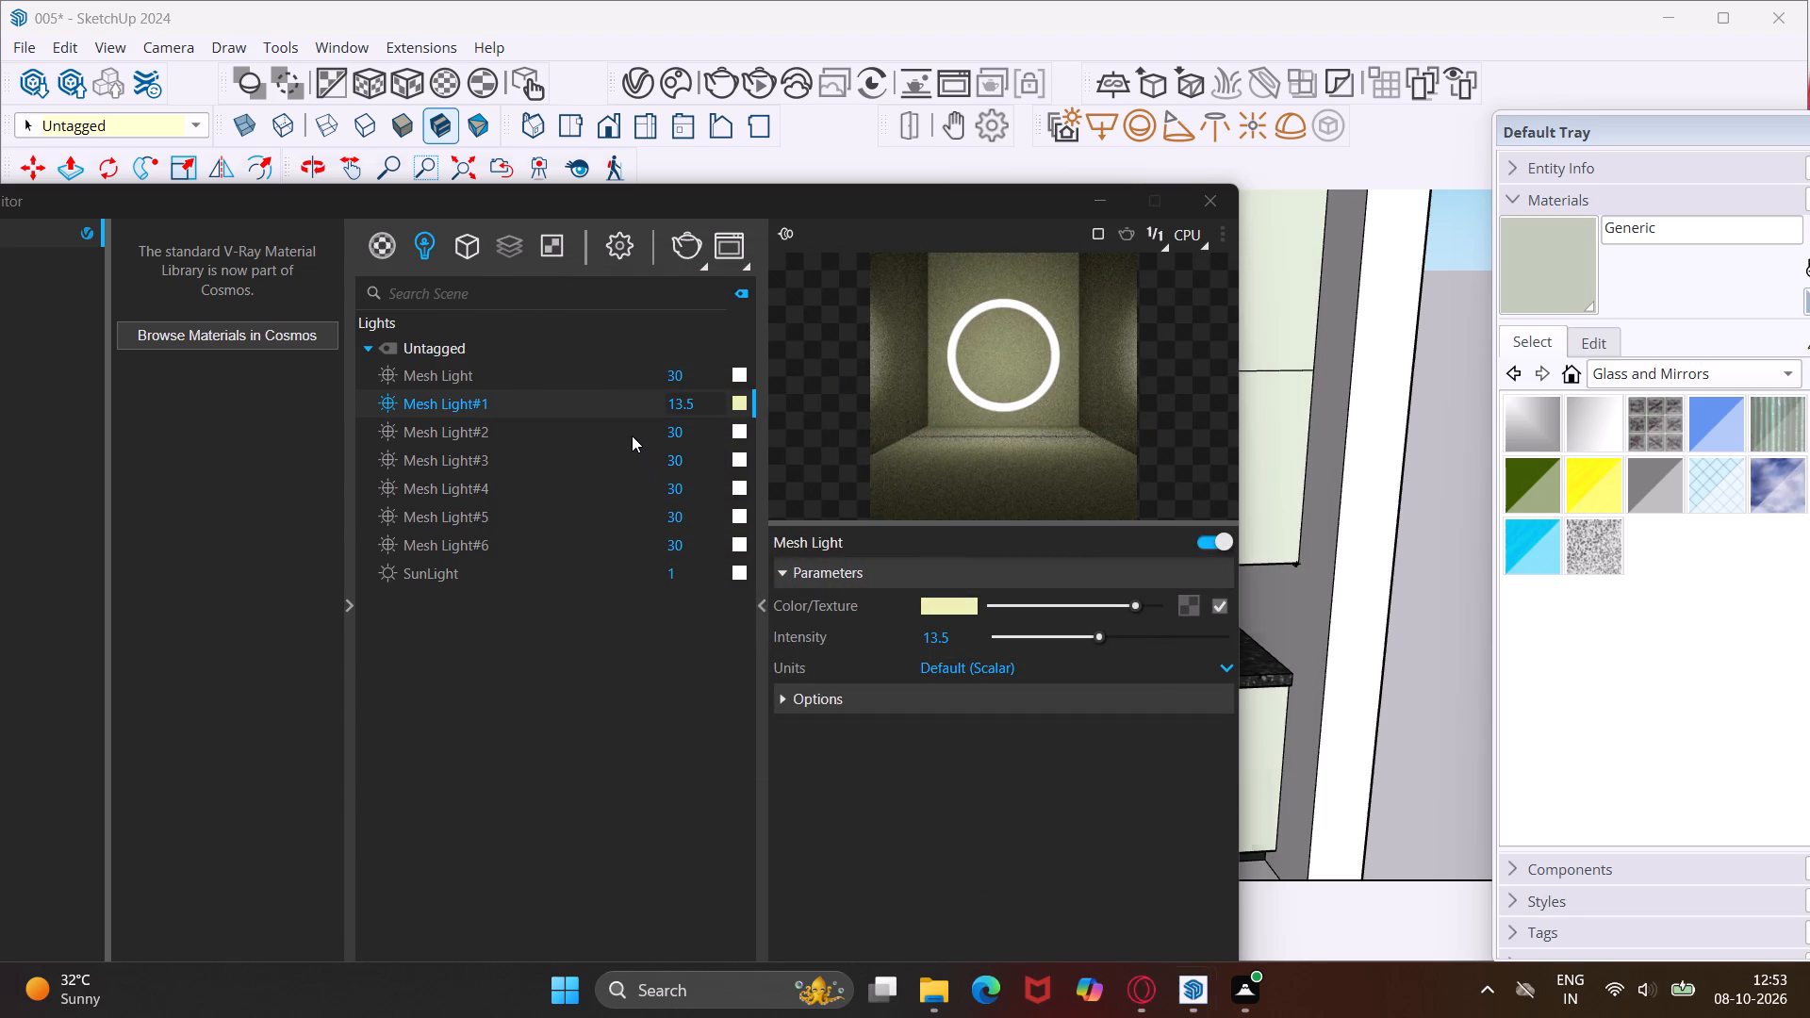
Set Mesh Light#2 to intensity 13.7 and a pale yellow color of R 0.863, G 0.886, B 0.712.
left_click(632, 435)
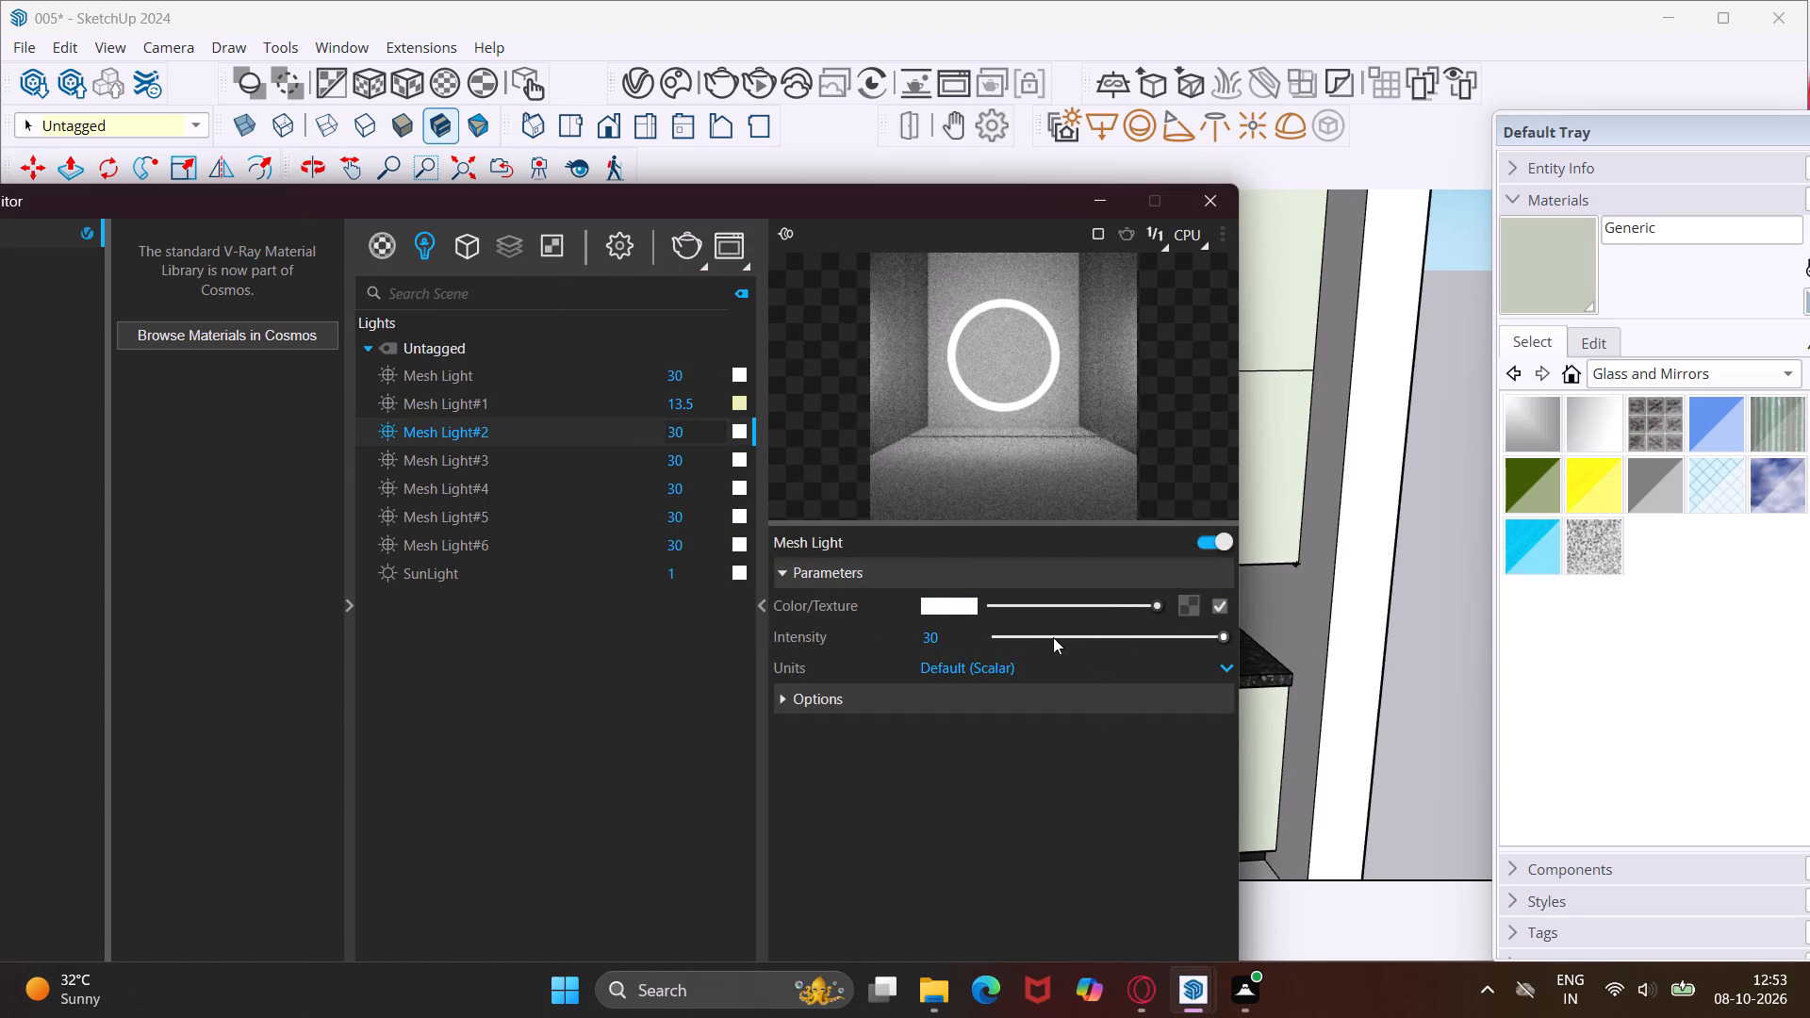
left_click_drag(1075, 638, 1088, 638)
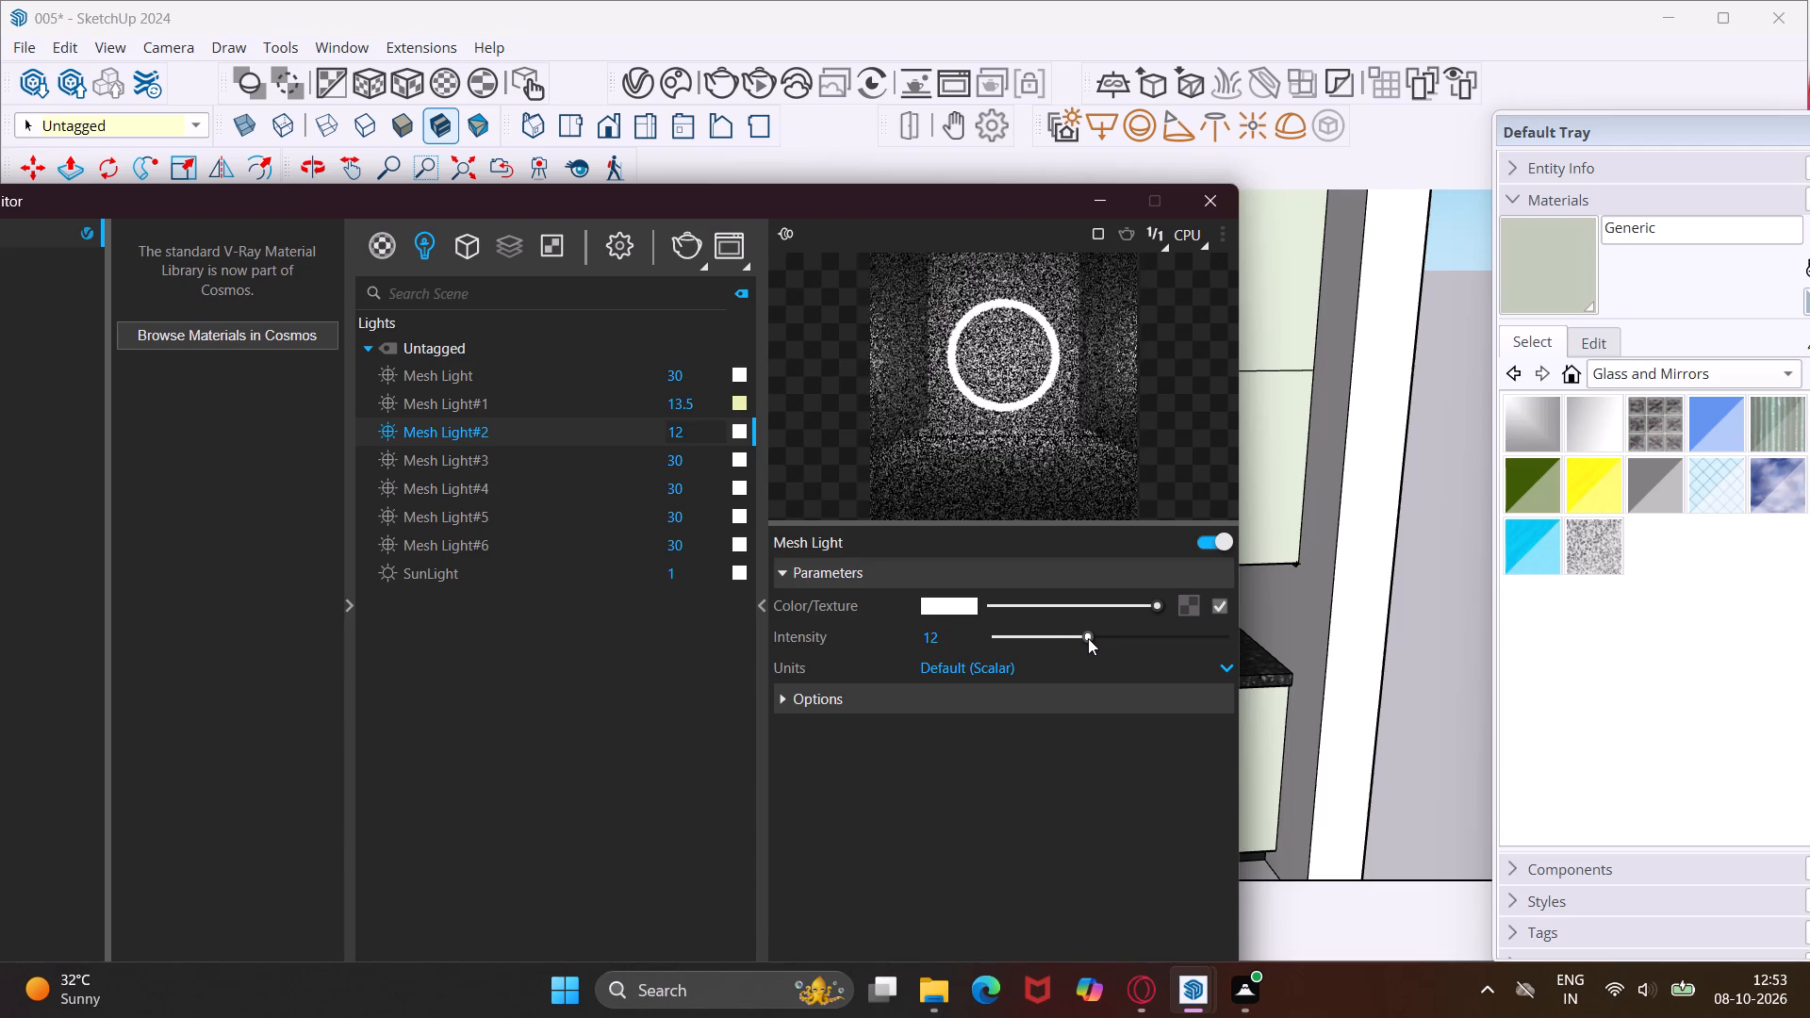
left_click_drag(1088, 638, 1094, 638)
left_click(1094, 638)
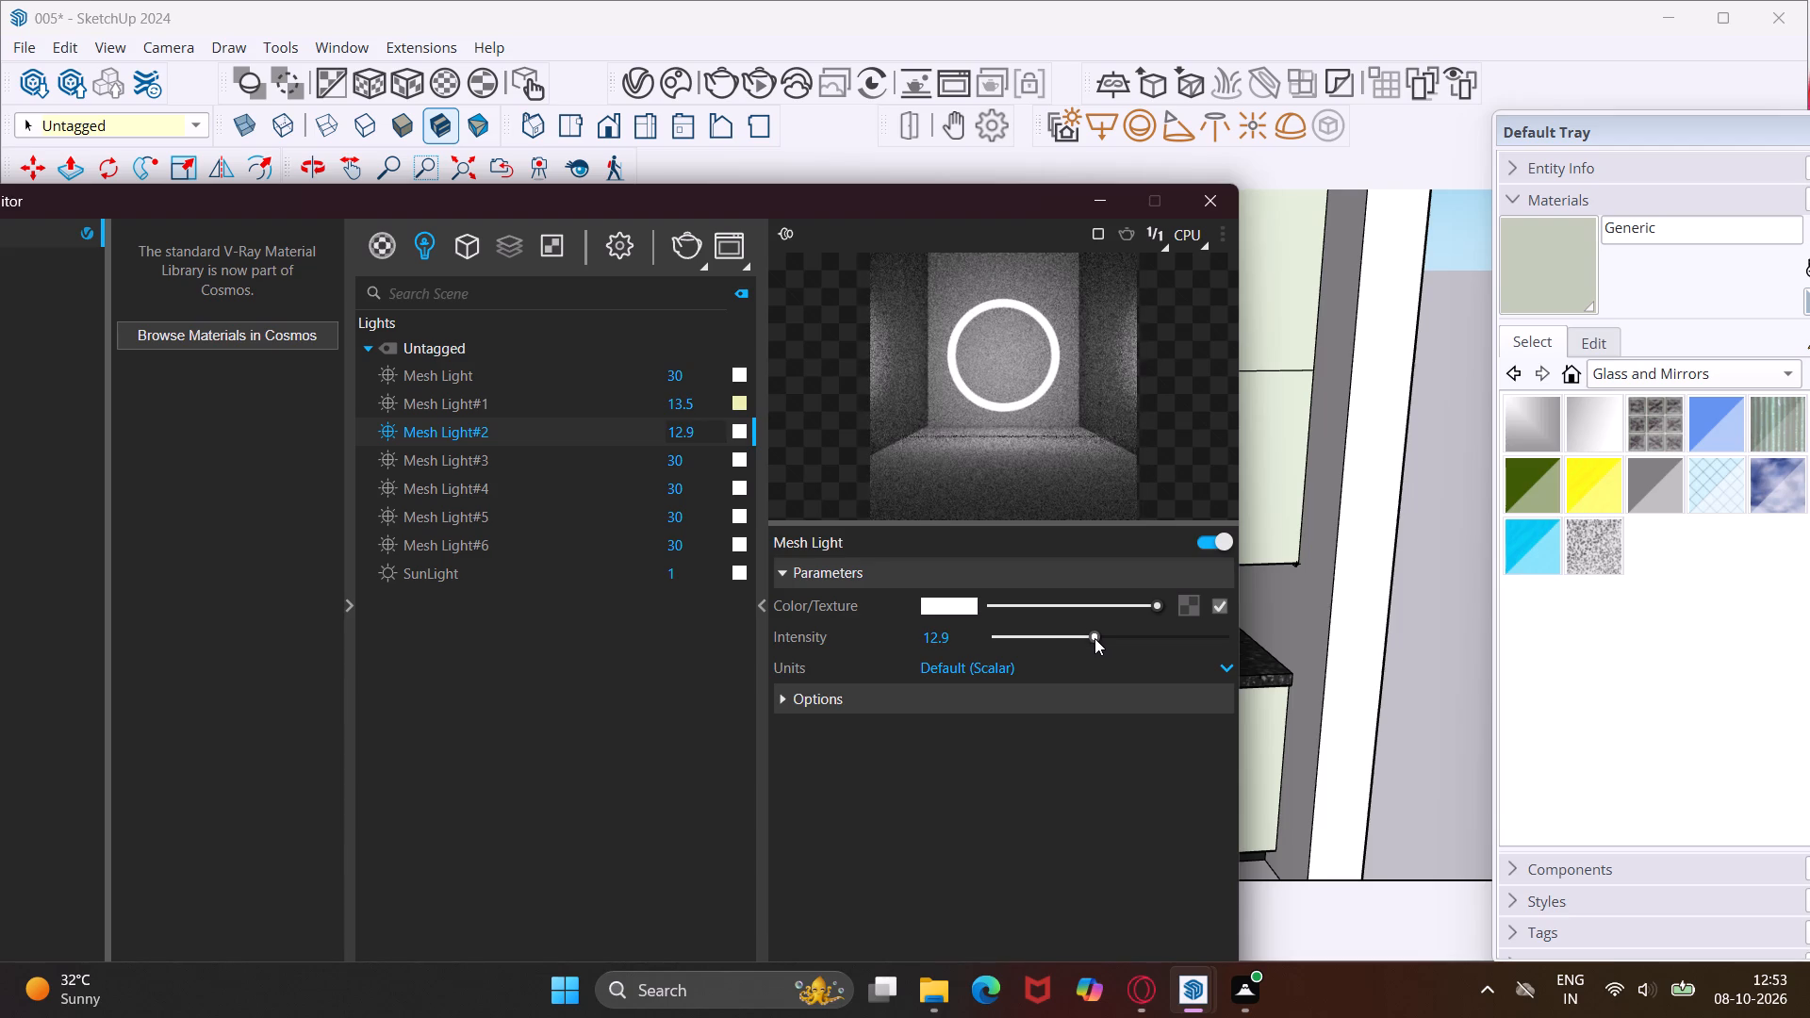
left_click(962, 605)
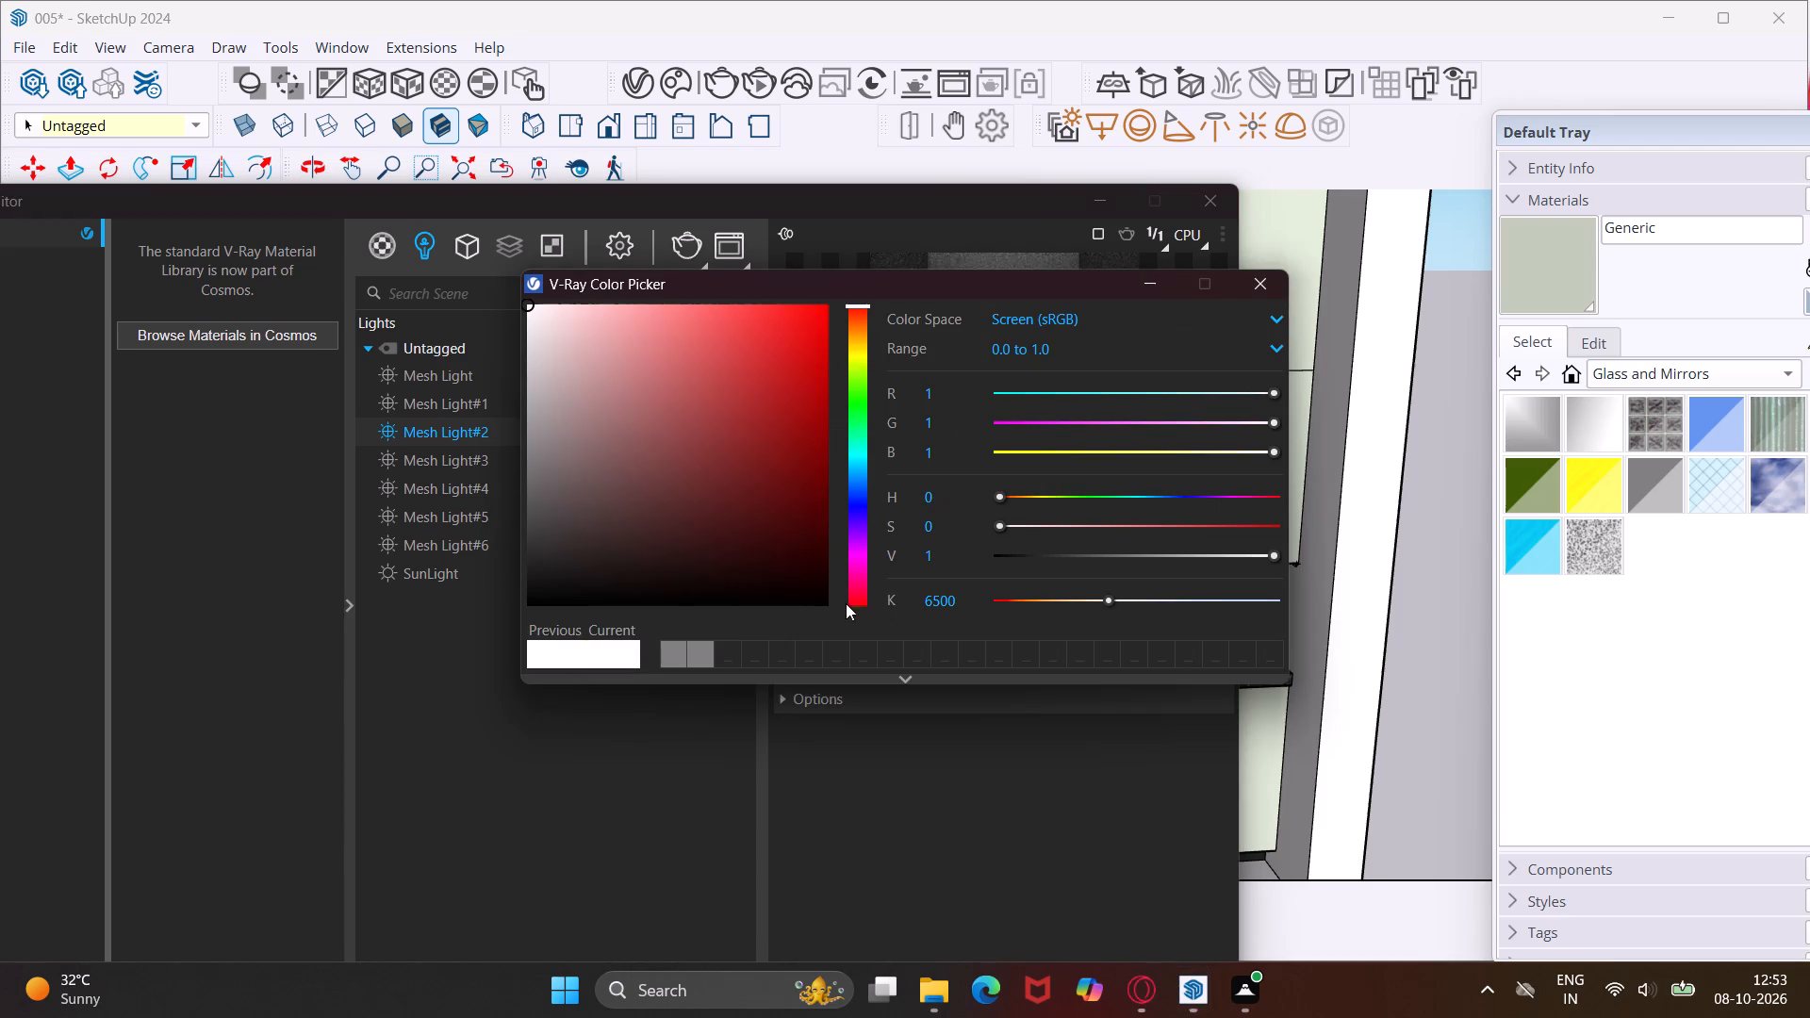
left_click(867, 366)
left_click(860, 362)
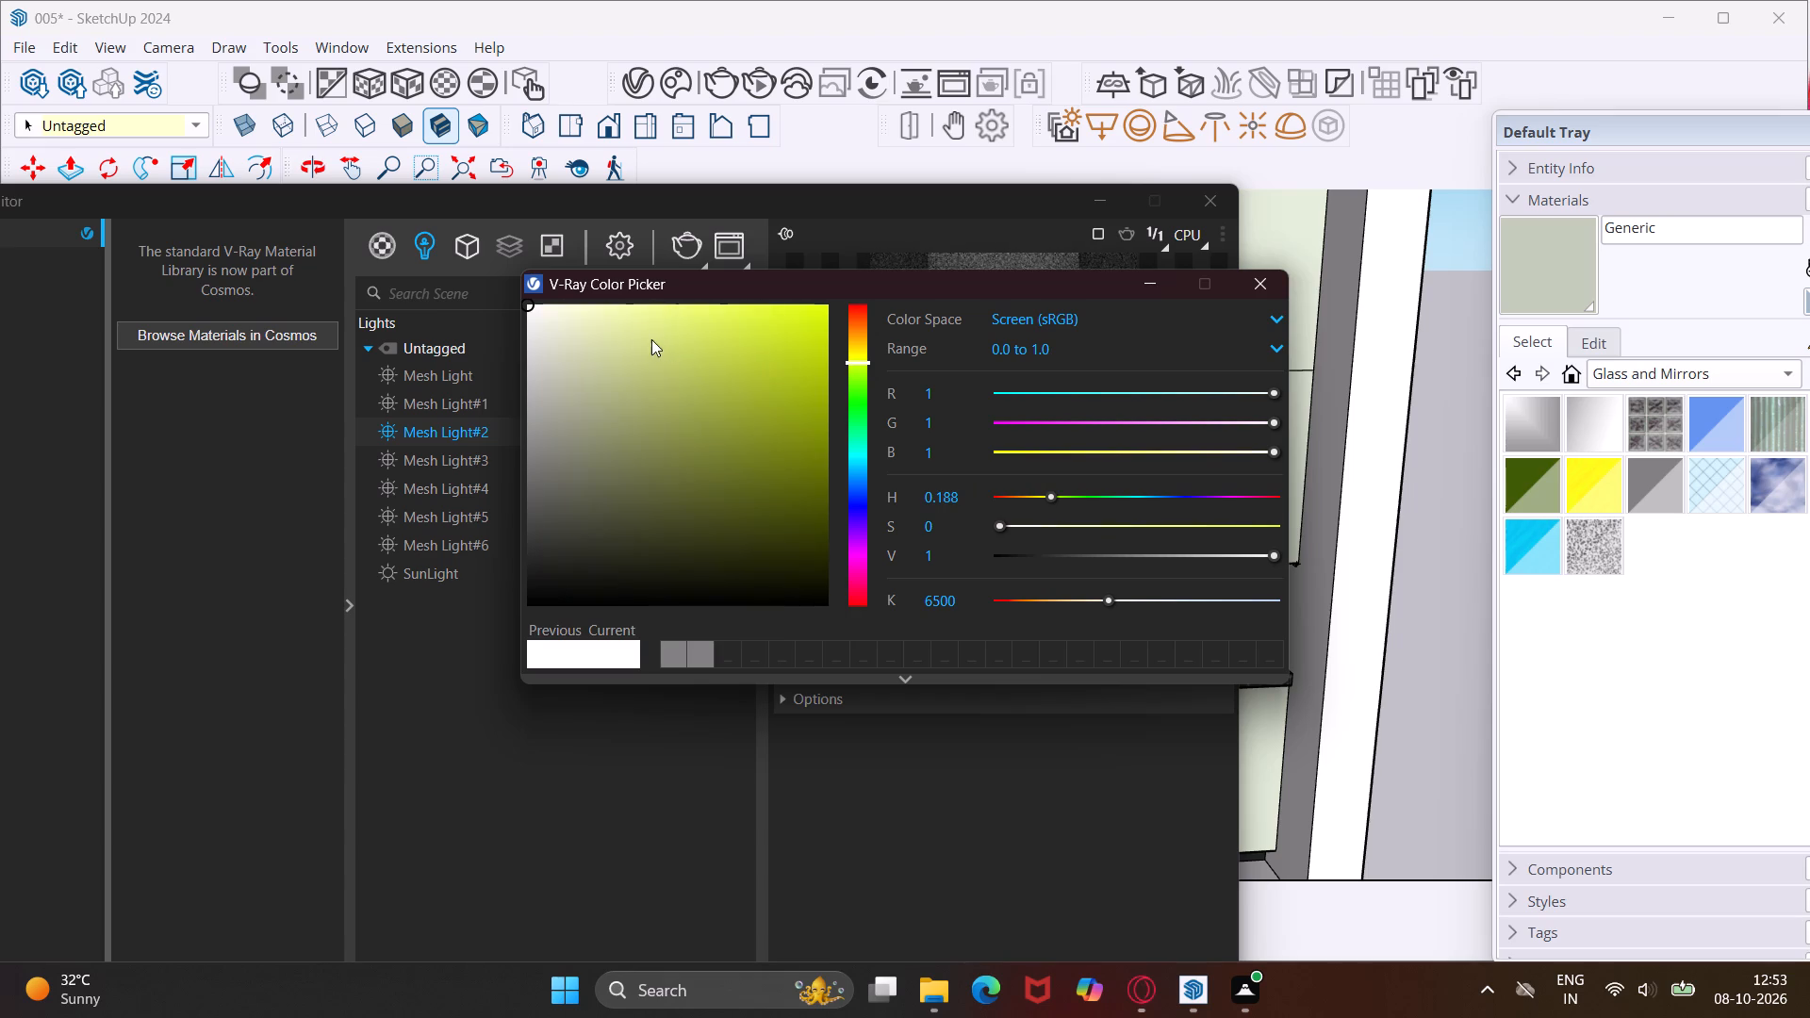
left_click(584, 328)
left_click(586, 339)
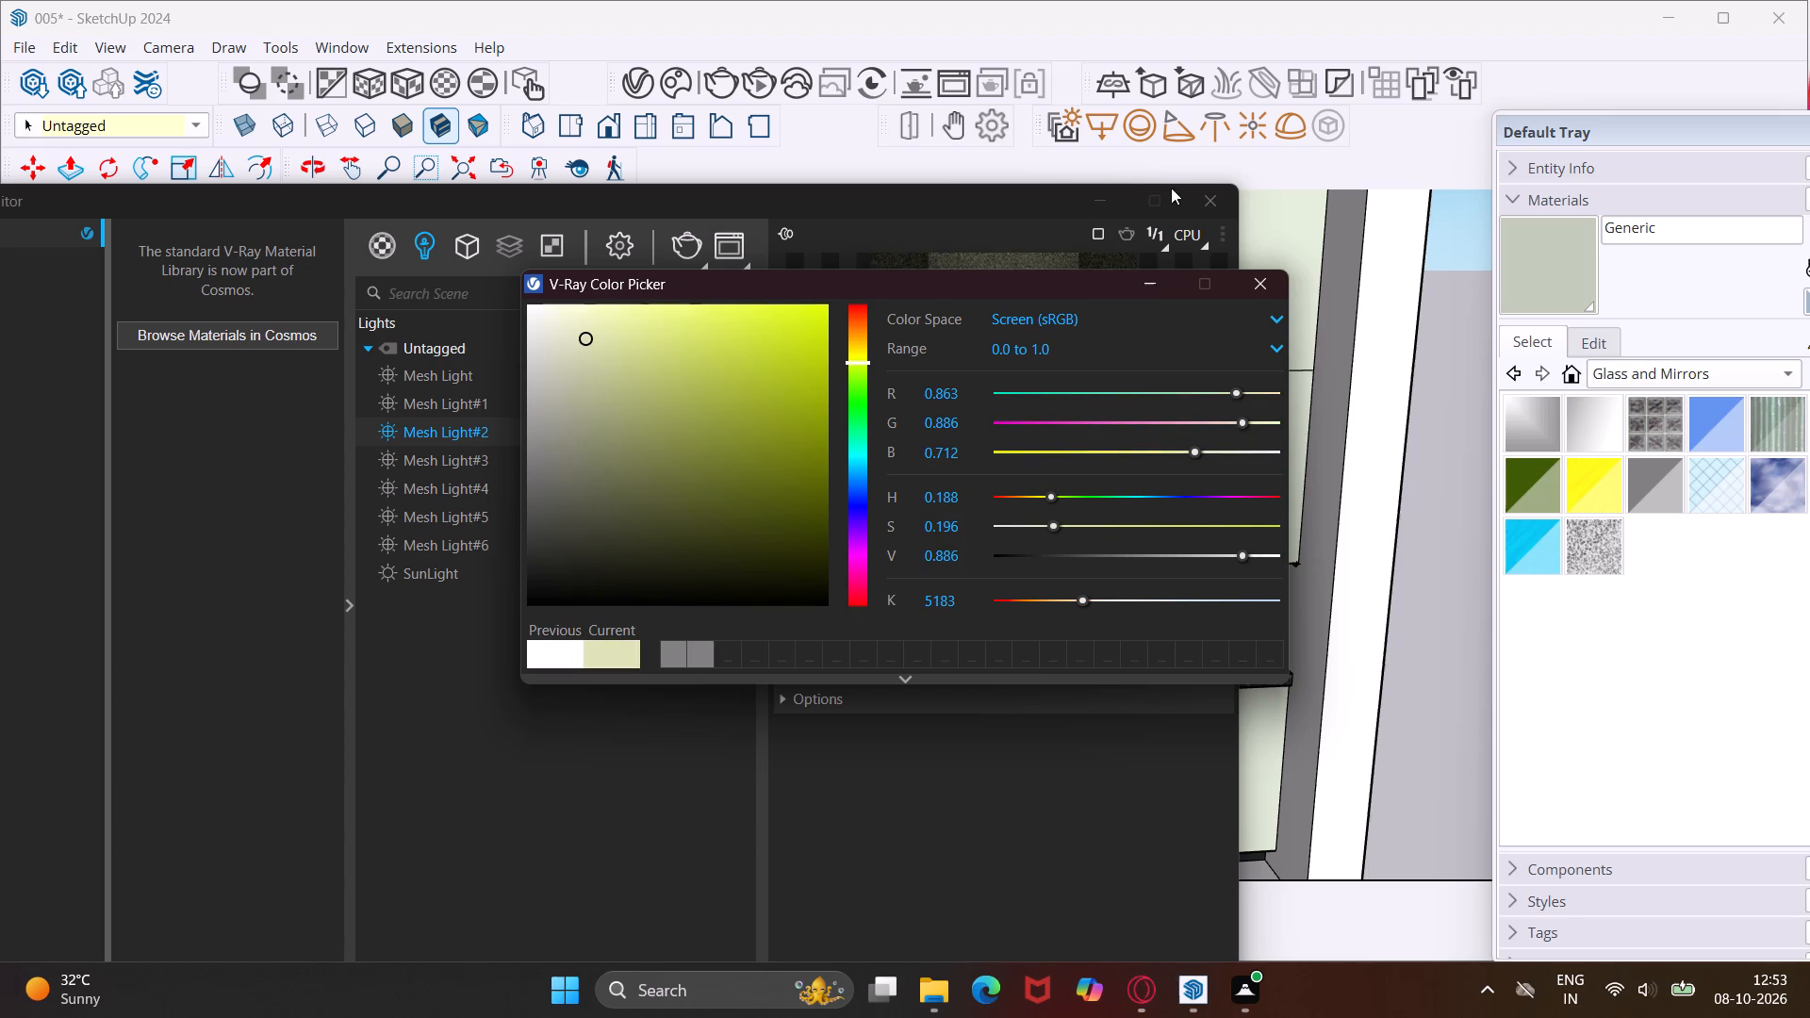
left_click(1250, 274)
Set Mesh Light#3 to a pale yellow color of R 0.875, G 0.909, B 0.646 and intensity 13.1.
left_click(524, 465)
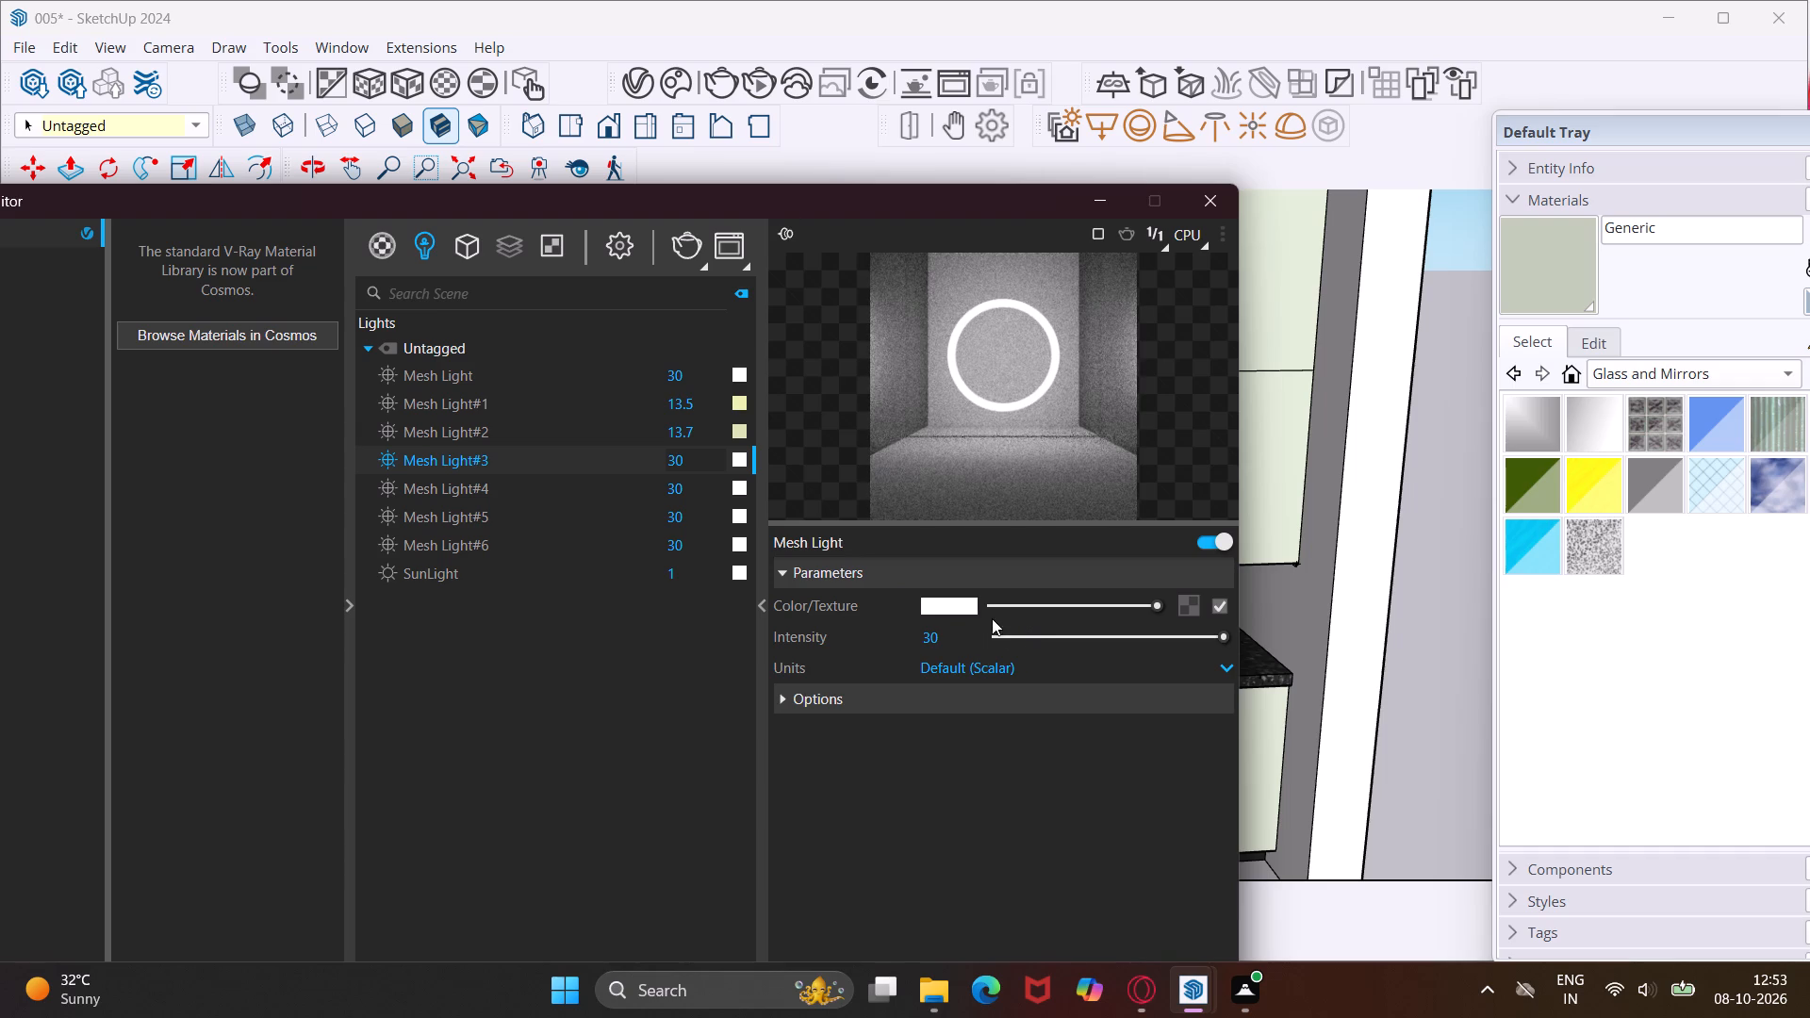
left_click(965, 602)
left_click(863, 362)
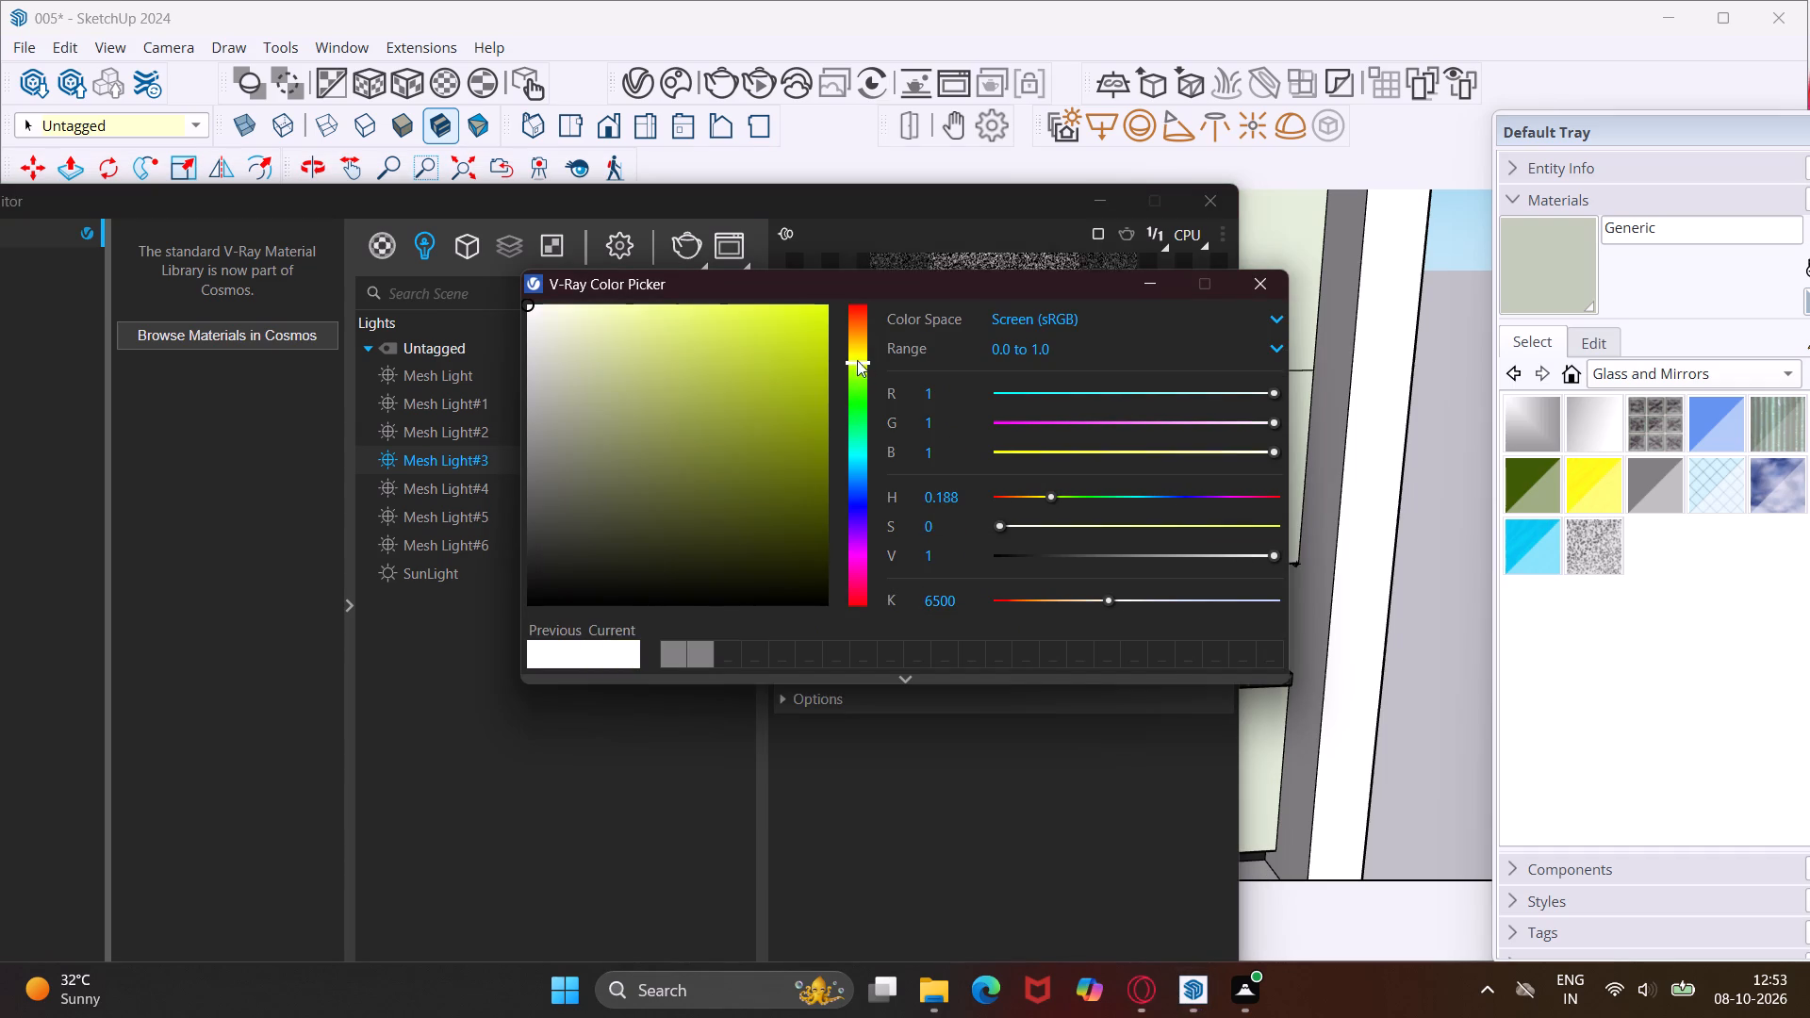
left_click(615, 332)
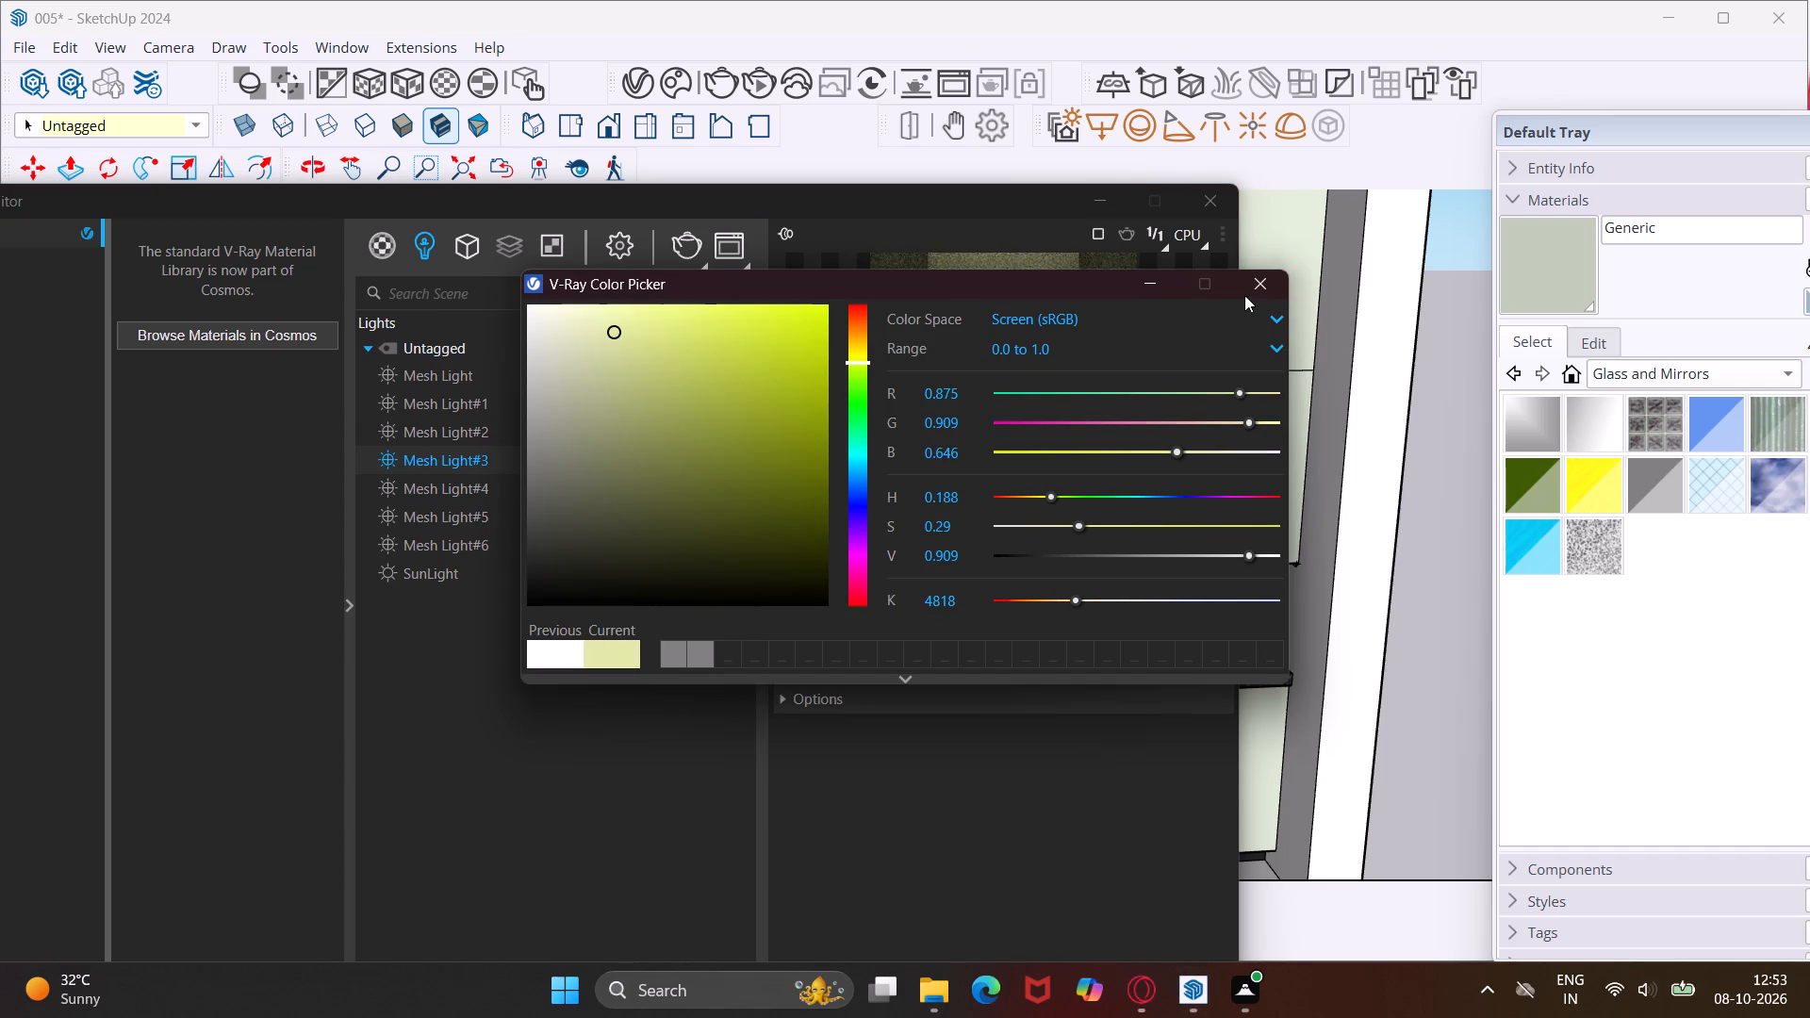
left_click(1260, 281)
left_click_drag(1149, 631, 1096, 633)
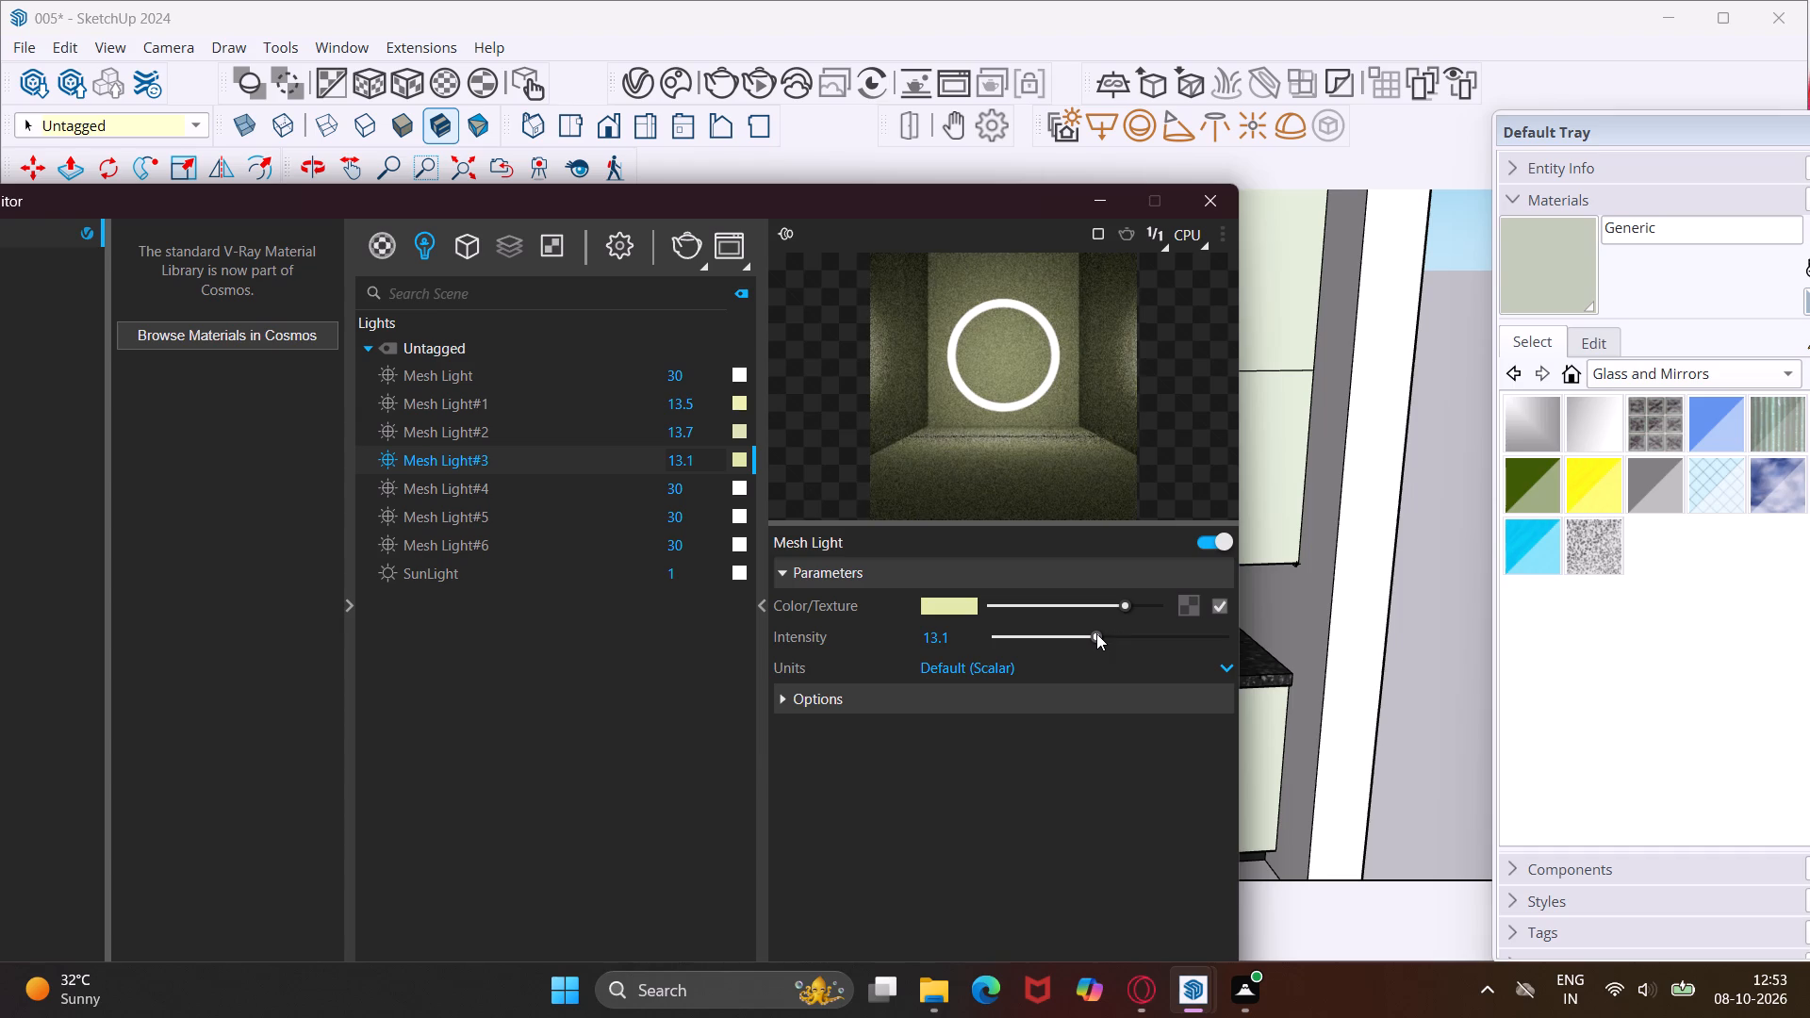
Set Mesh Light#4 to a pale yellow color of R 0.91, G 0.937, B 0.687 and intensity 11.9.
left_click(632, 486)
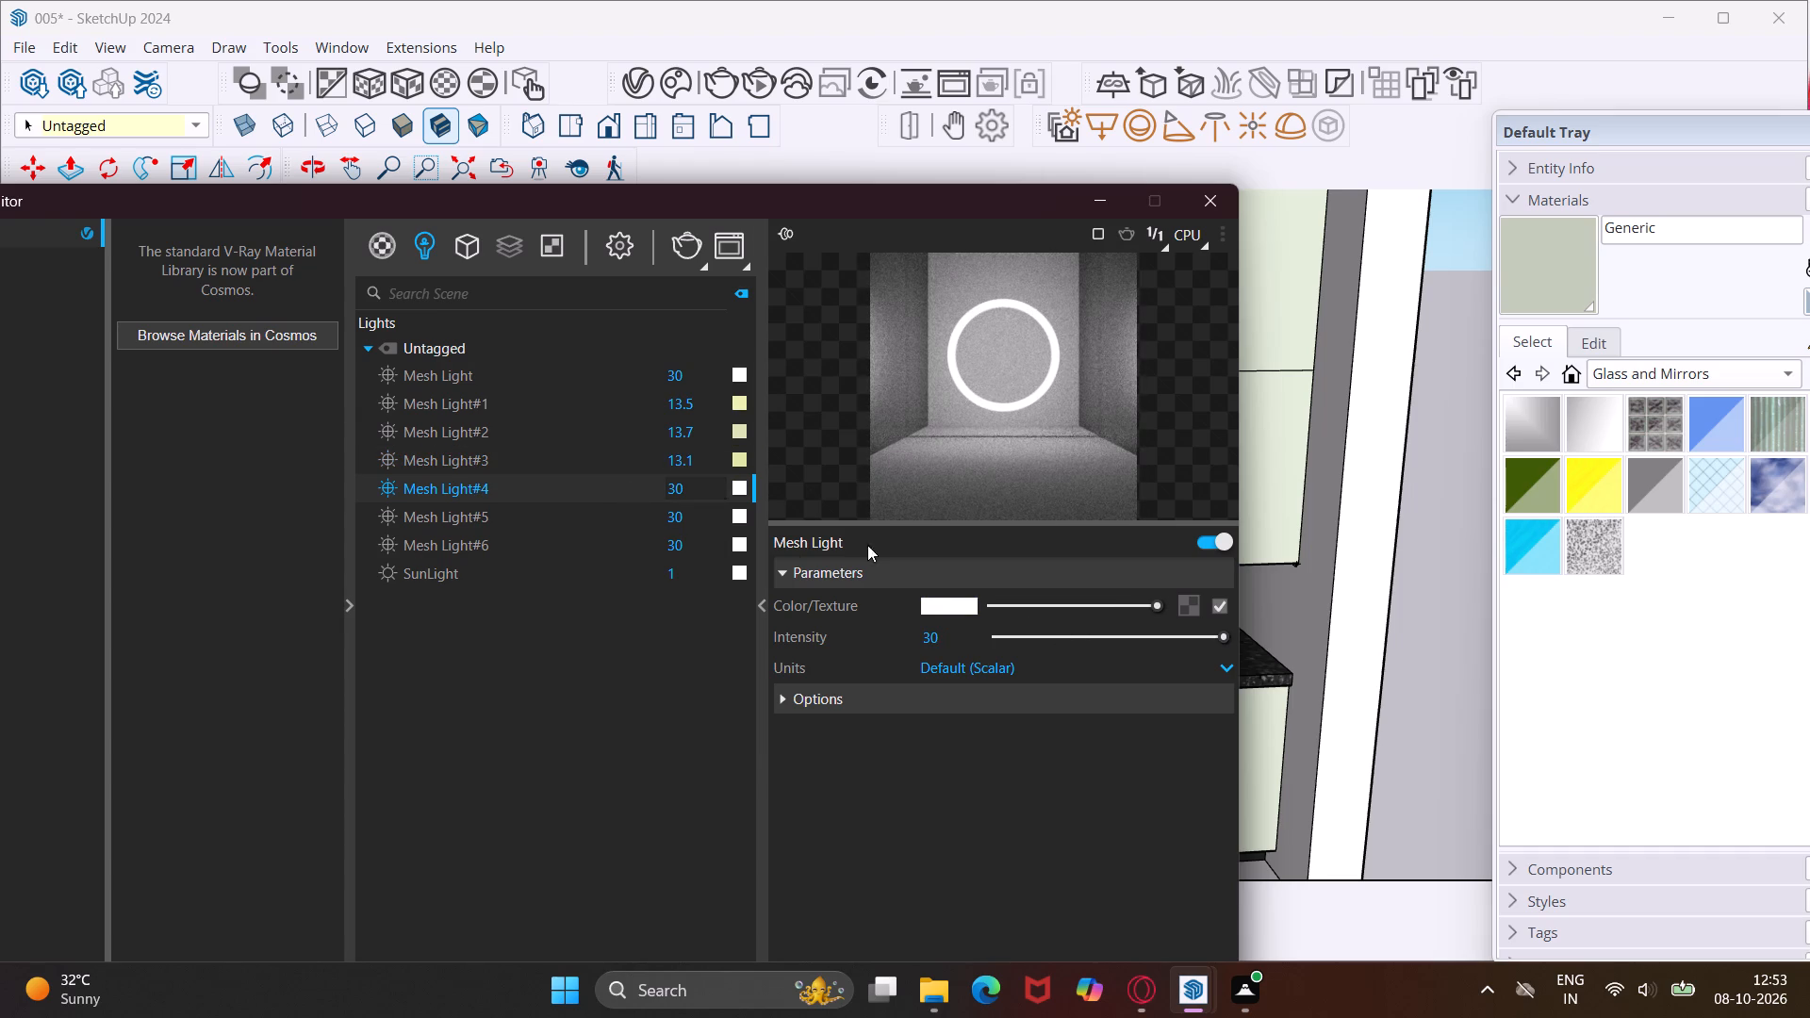
left_click(967, 604)
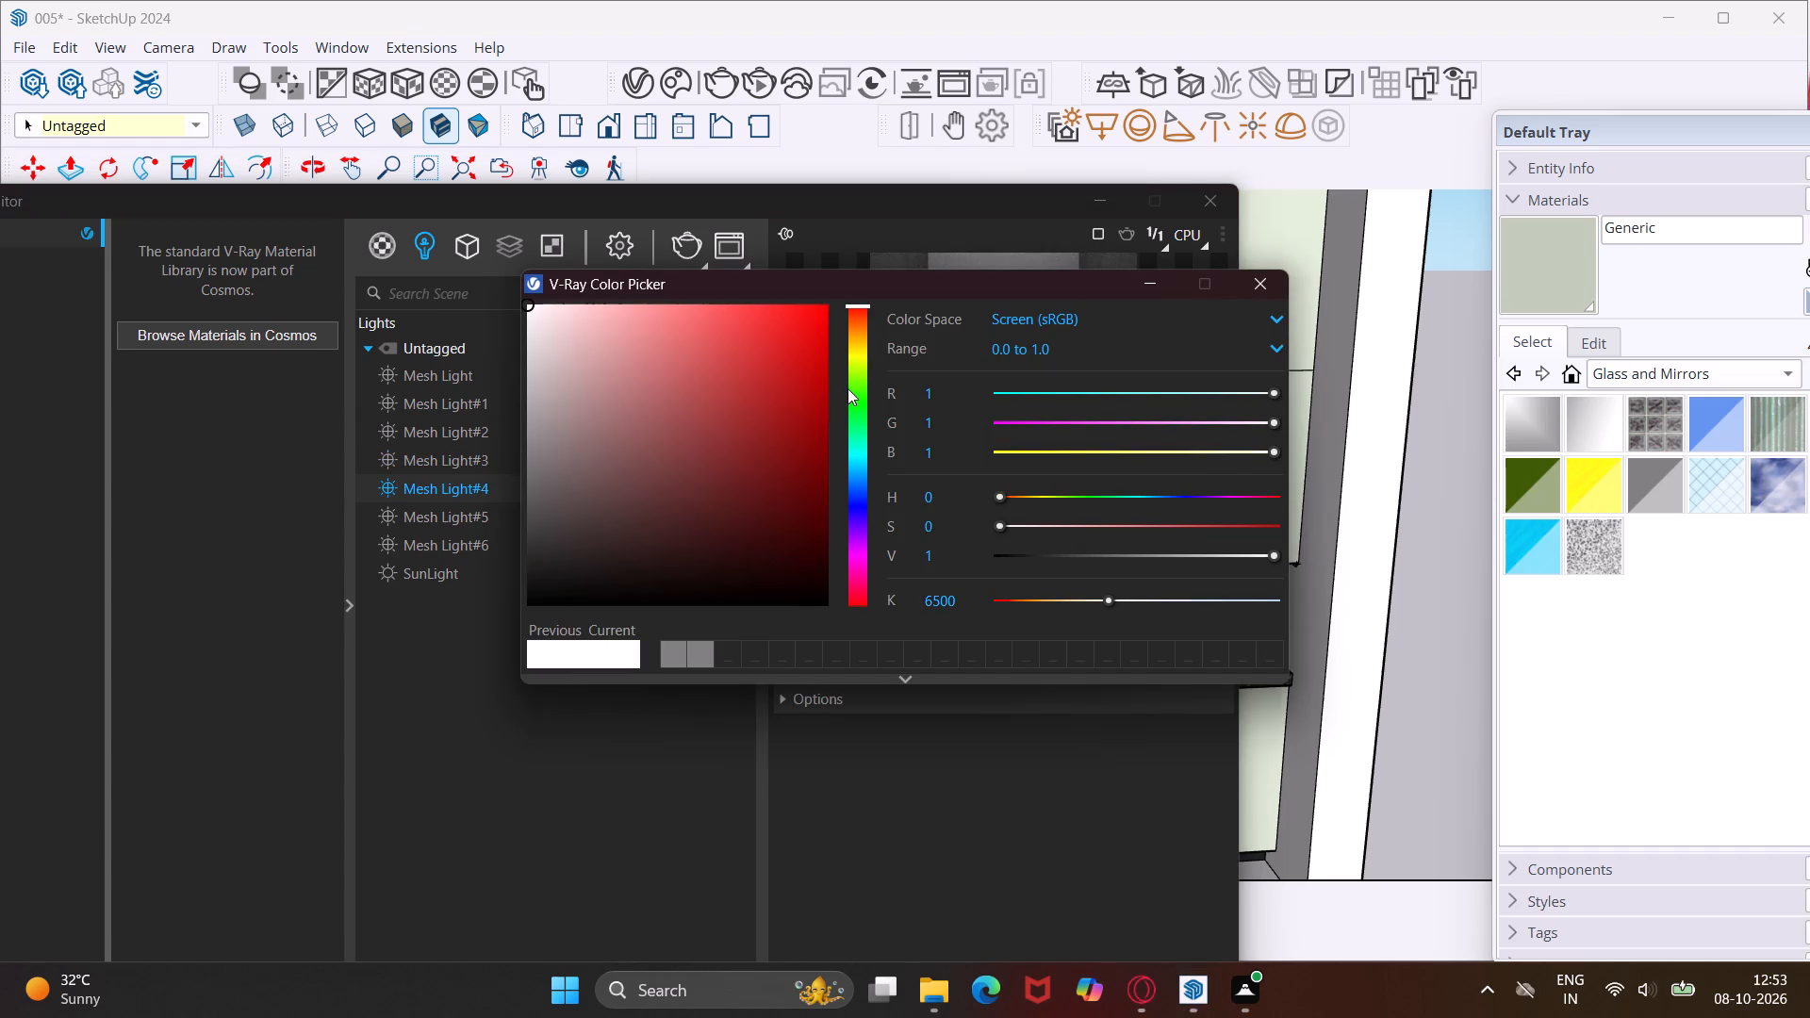
left_click(861, 360)
left_click(608, 324)
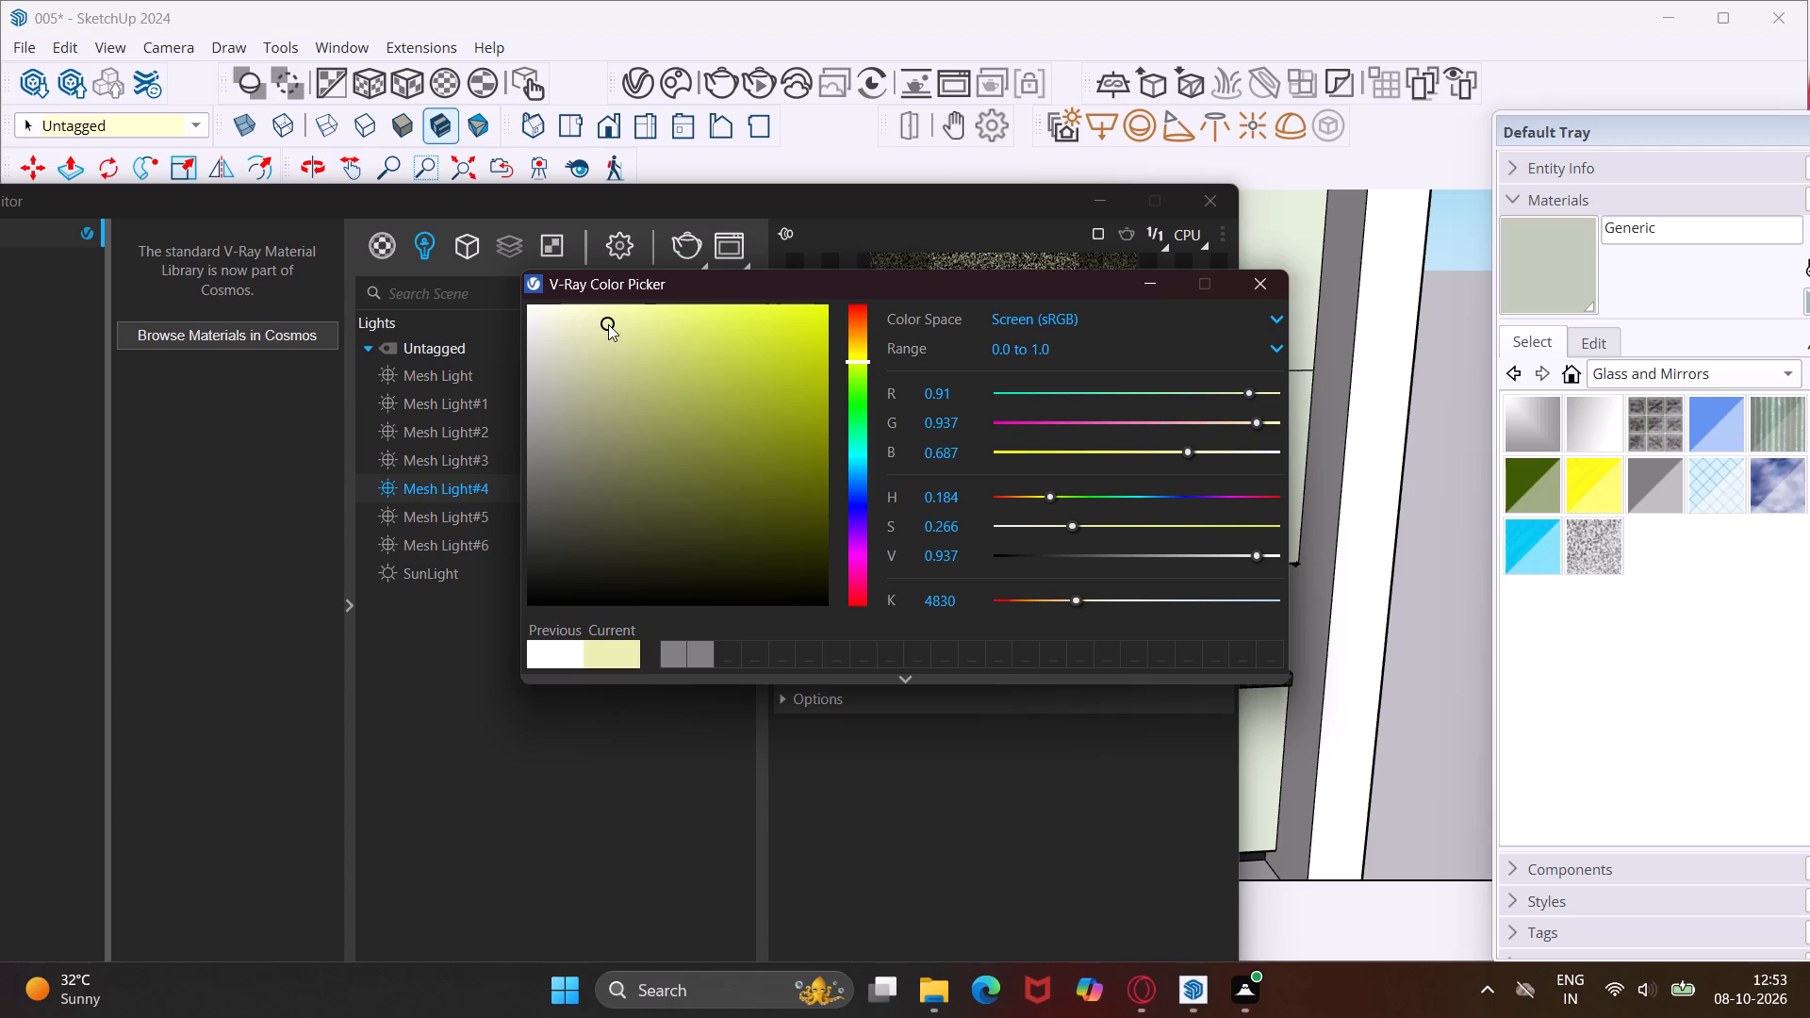
left_click(1251, 279)
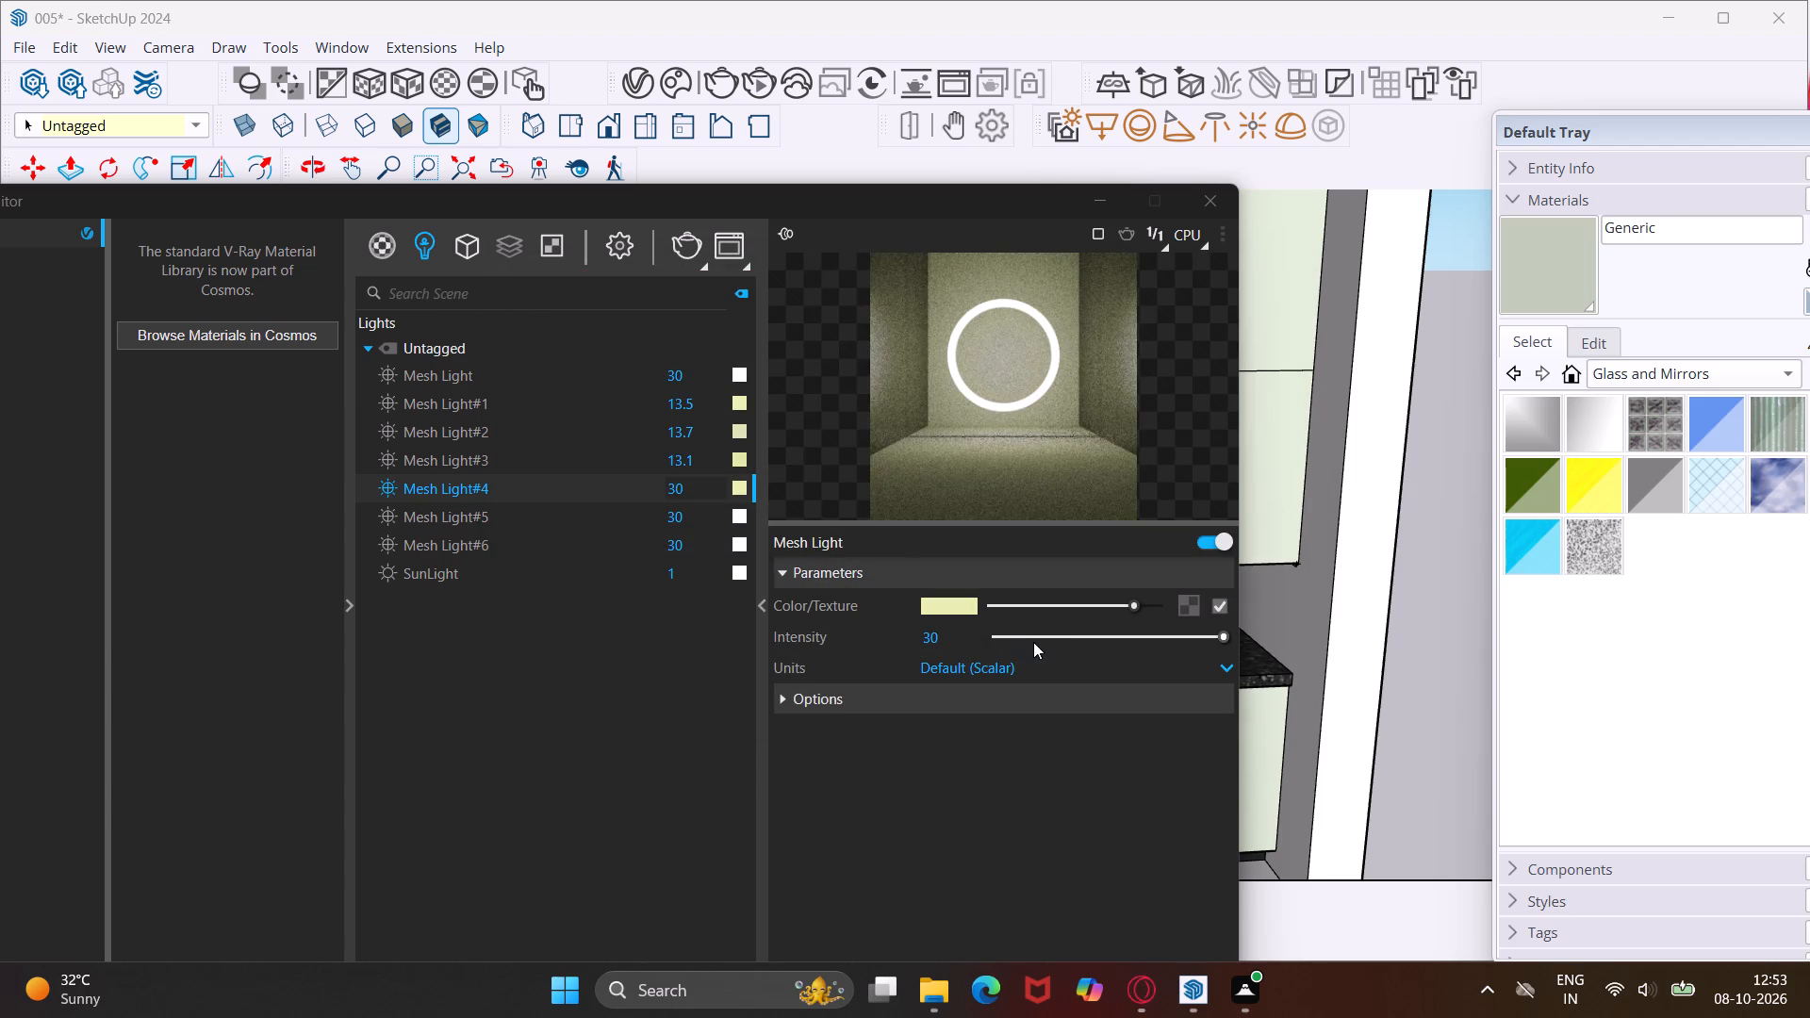
left_click(1068, 635)
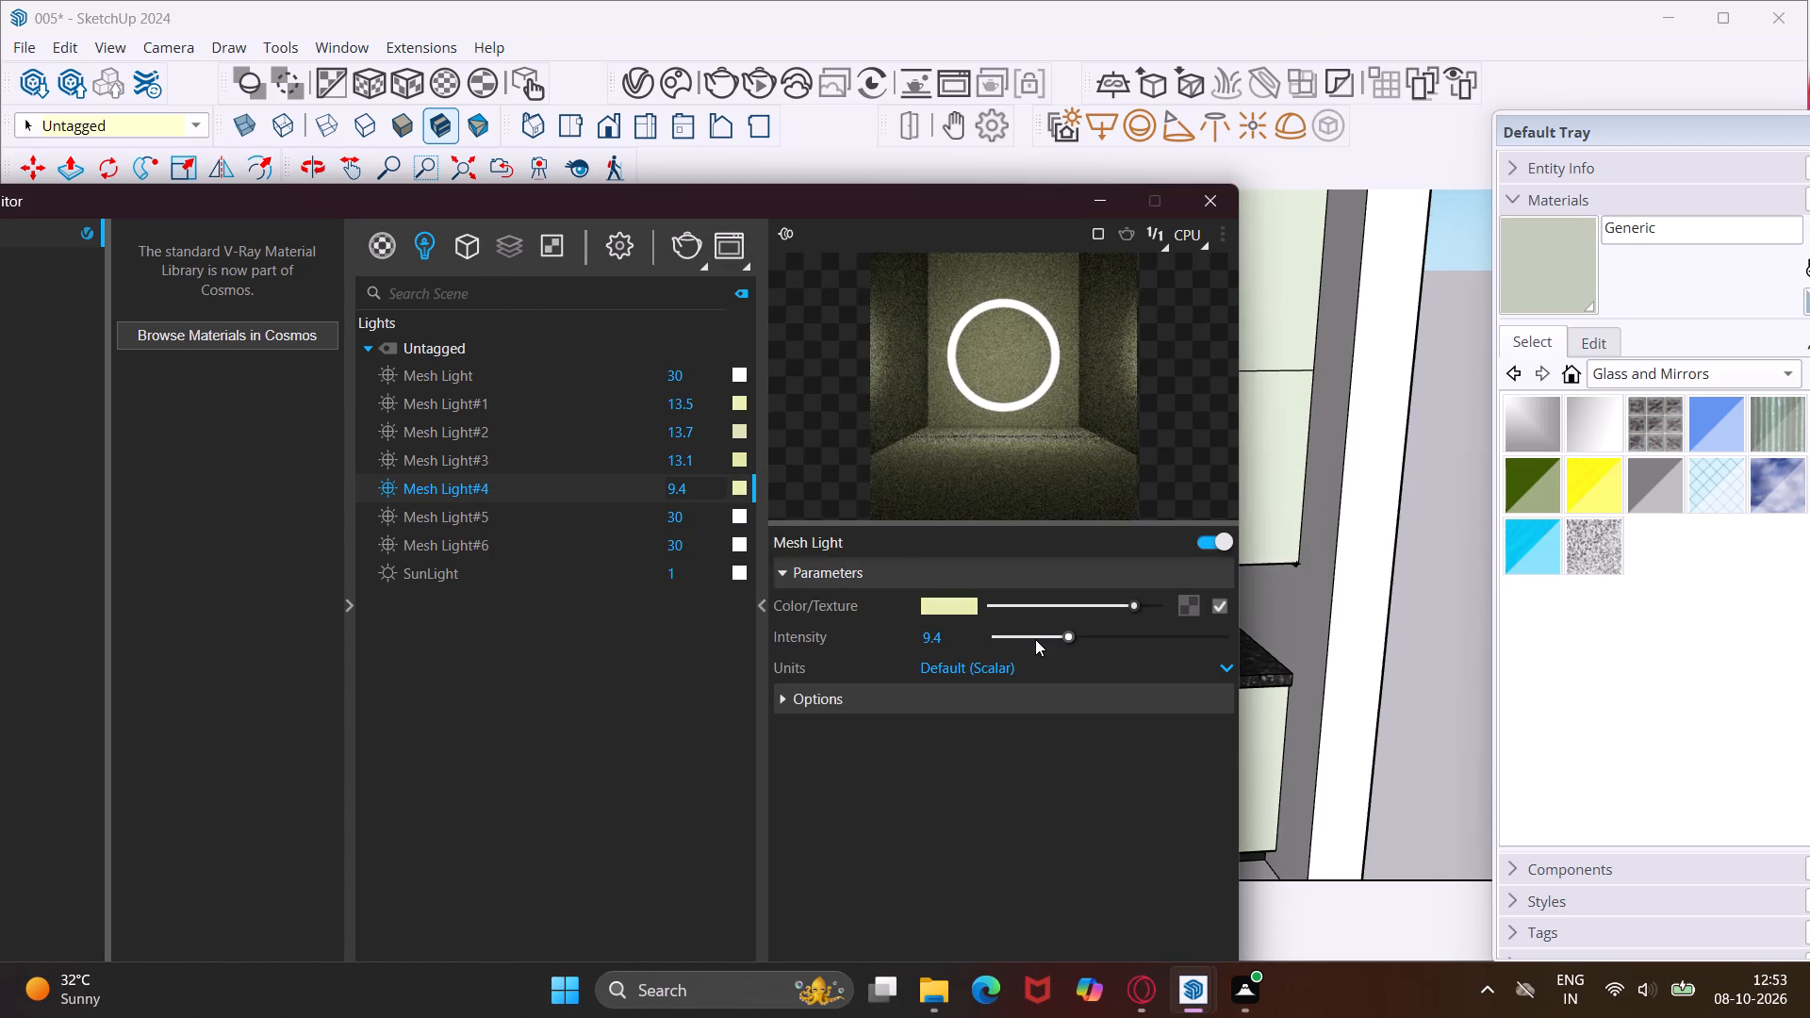
left_click_drag(1064, 636, 1081, 633)
left_click(1081, 633)
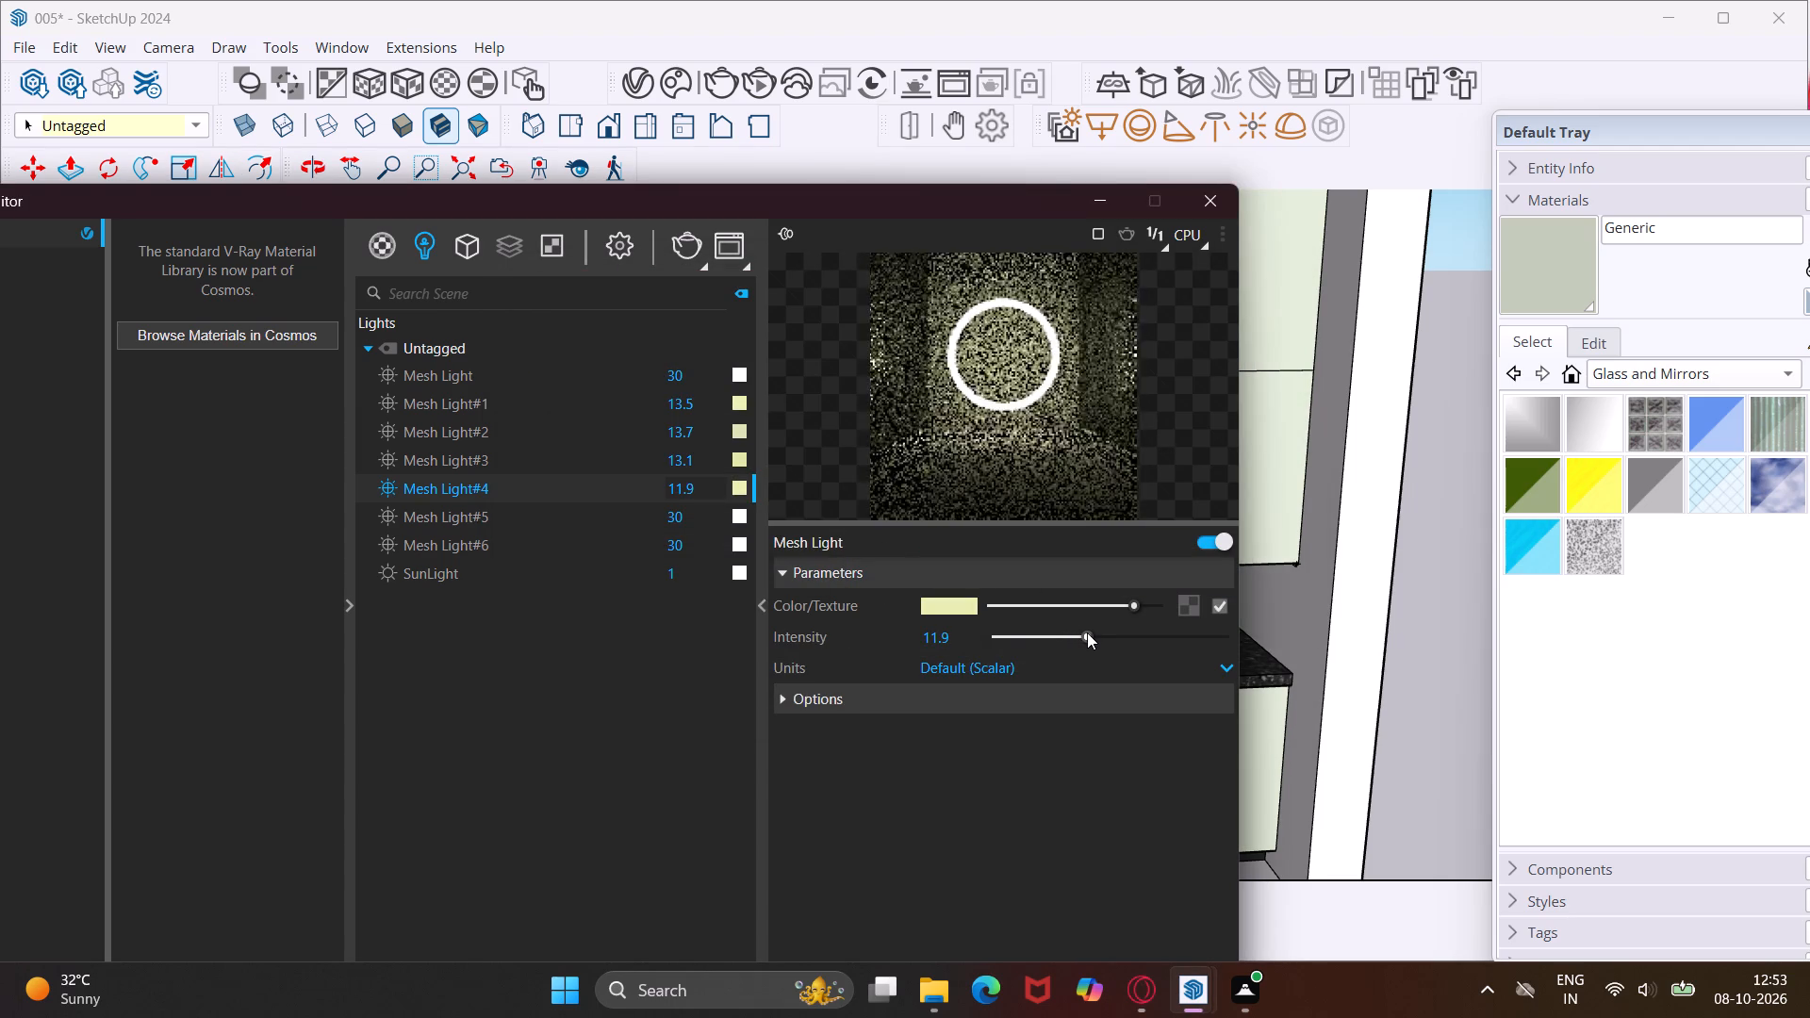
Set Mesh Light#5 to intensity 12.6 and a pale yellow color of R 0.902, G 0.913, B 0.602.
left_click(635, 521)
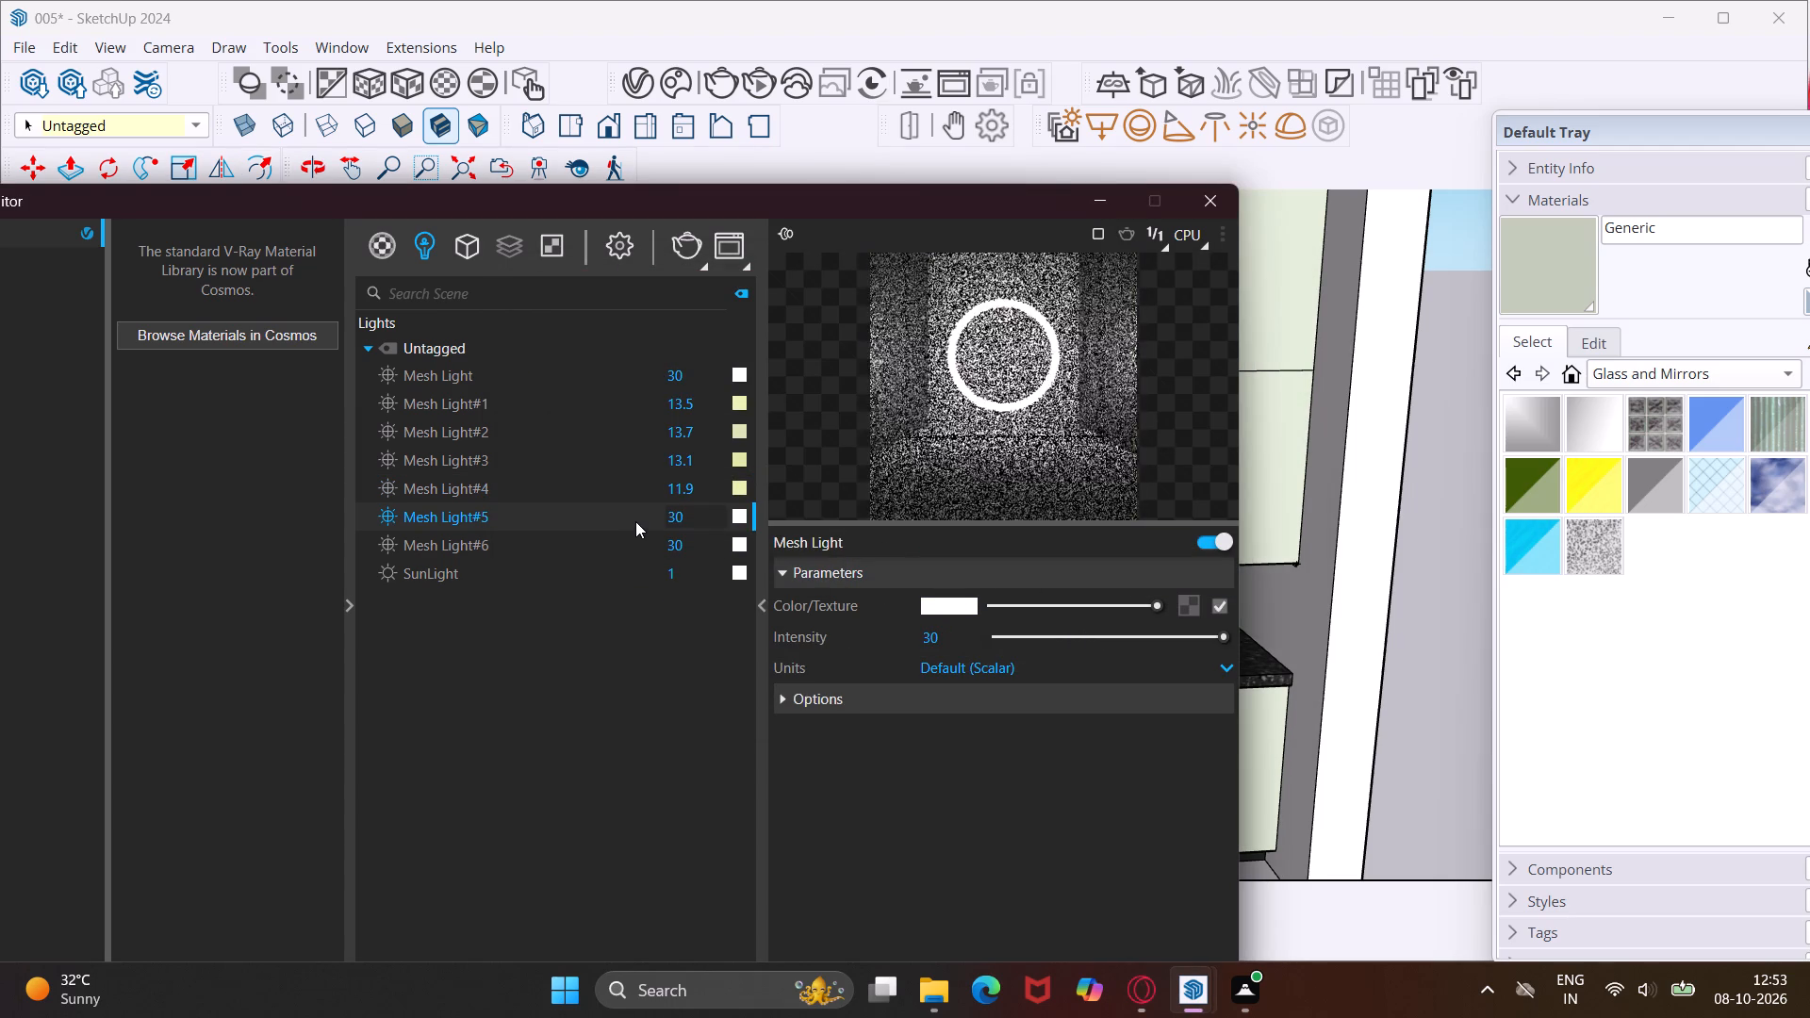
left_click_drag(1069, 636, 1087, 635)
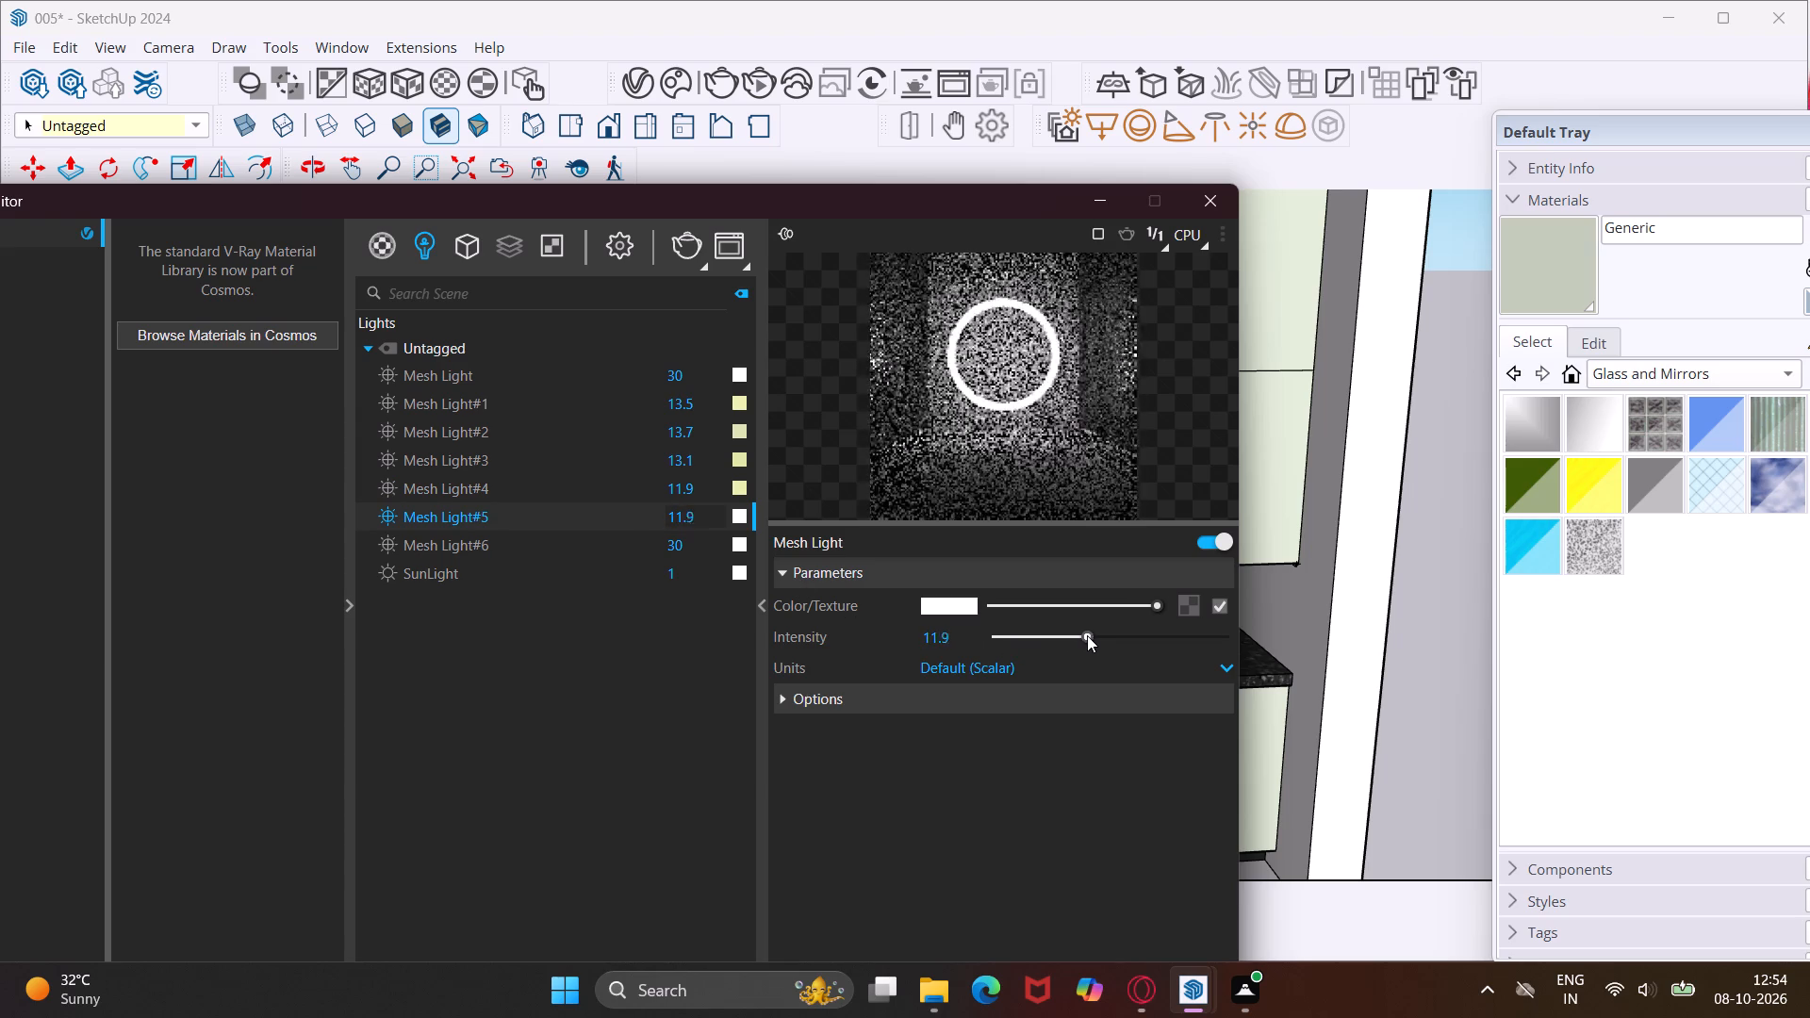
left_click_drag(1087, 635, 1093, 635)
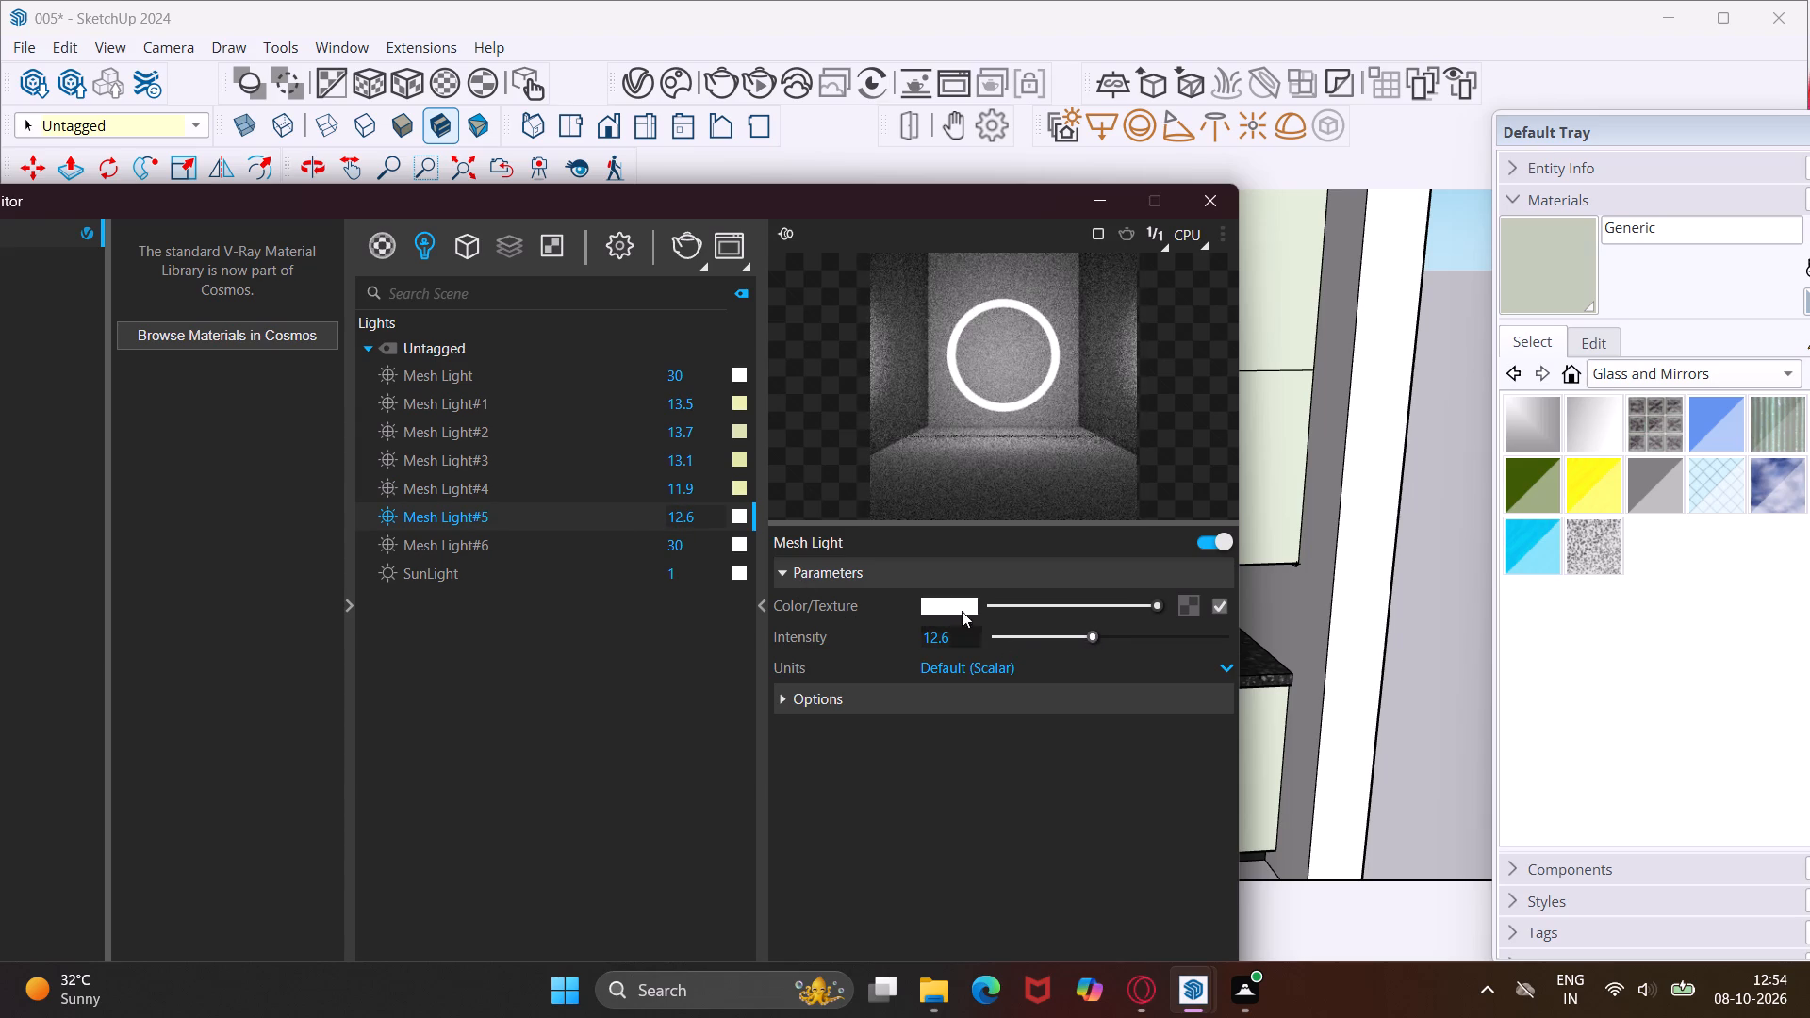
left_click(958, 605)
left_click(862, 357)
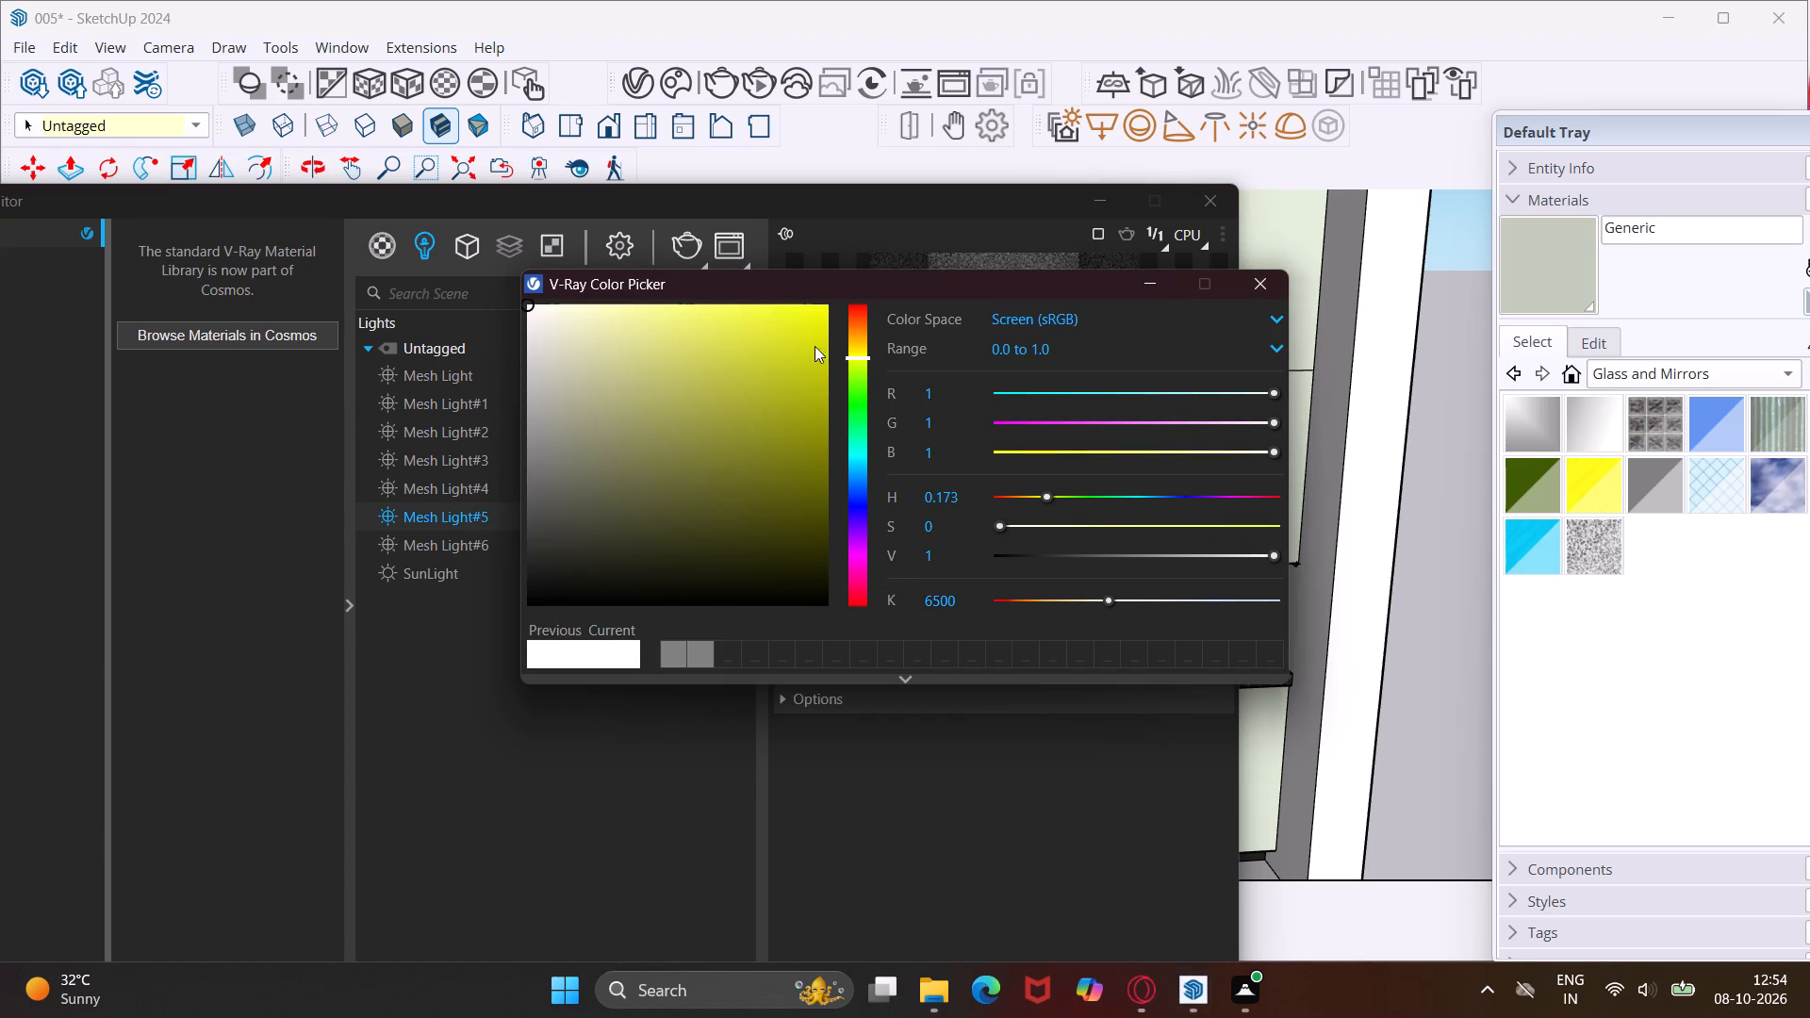
left_click(631, 331)
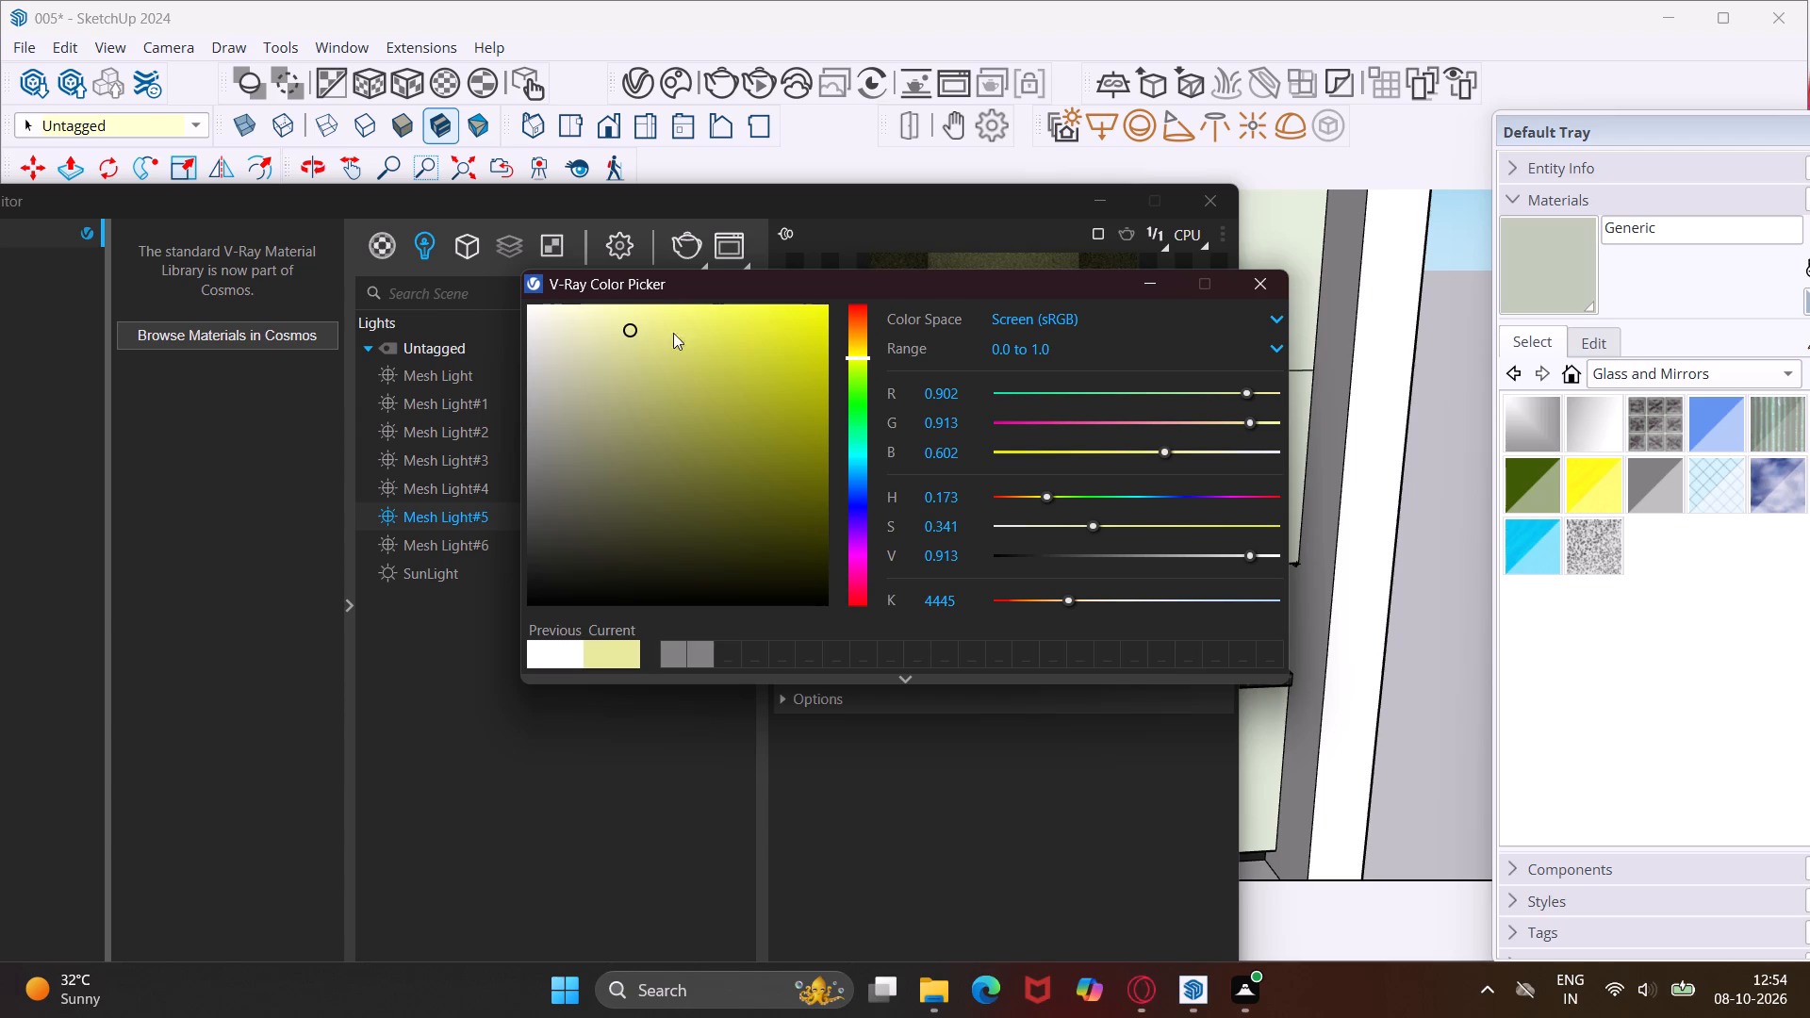
left_click(1243, 283)
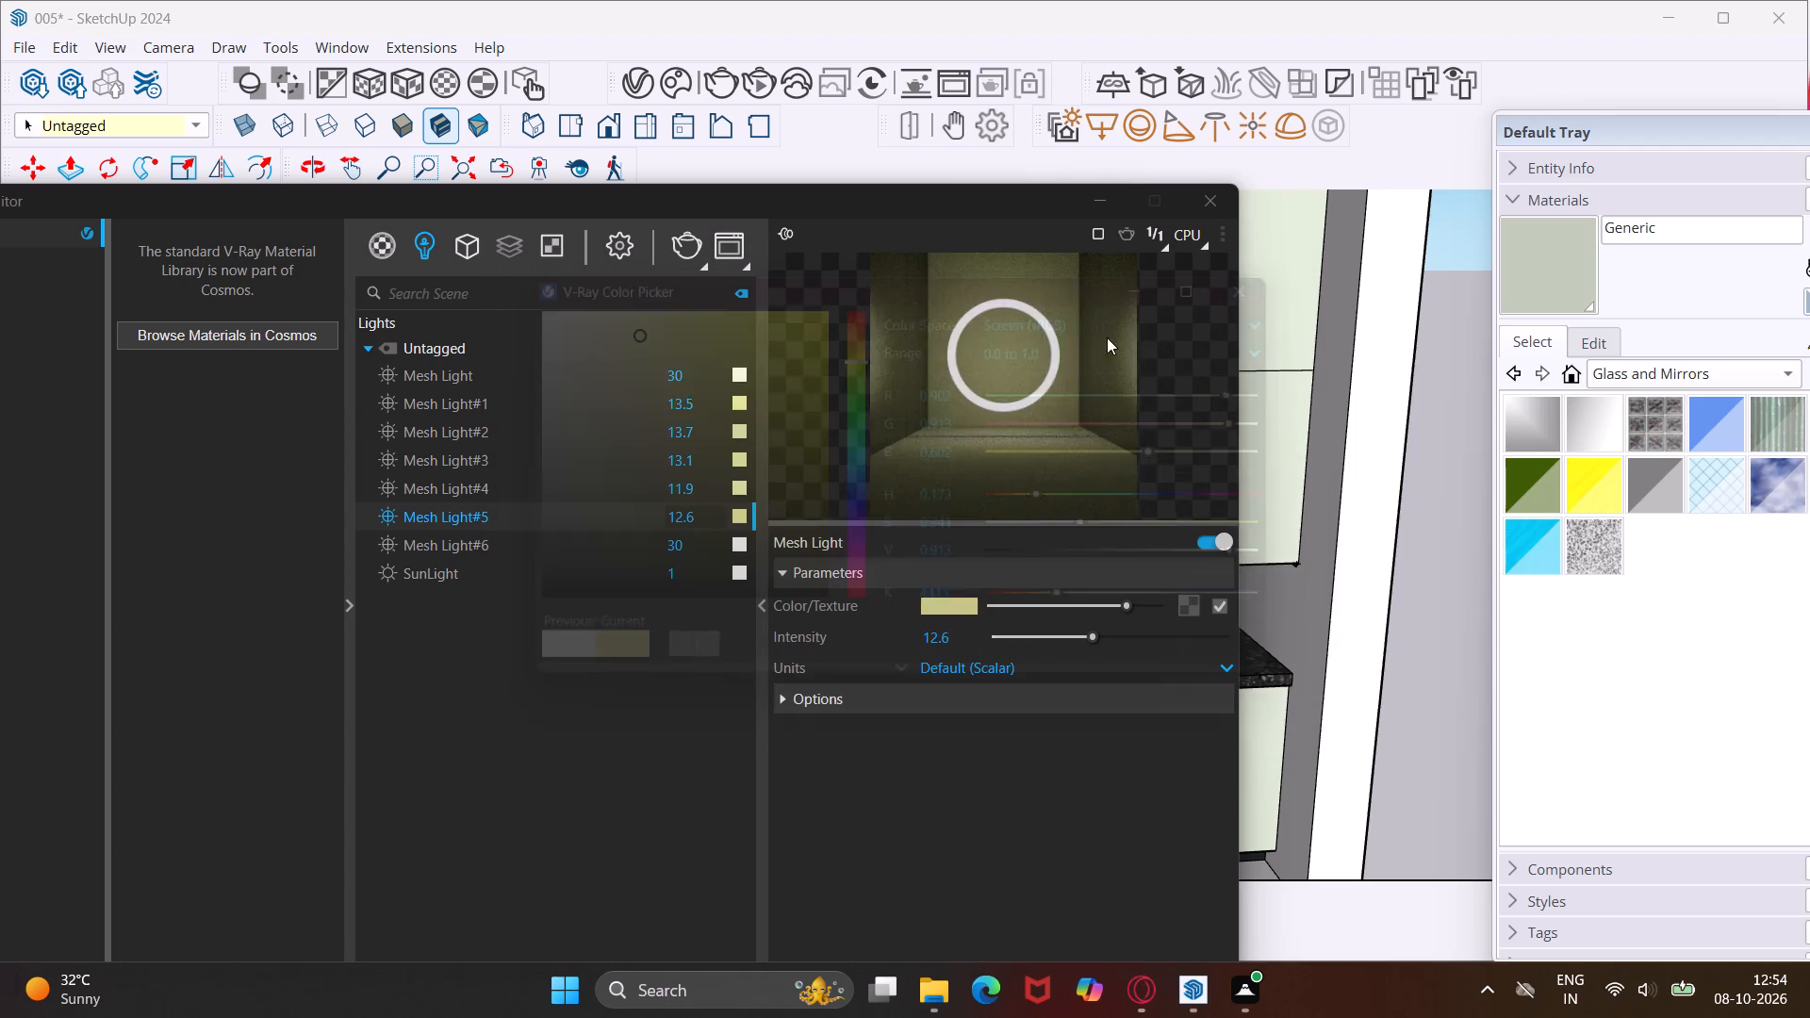
Set Mesh Light#6 to a pale yellow color of R 0.948, G 0.946, B 0.685 and intensity 12.5.
left_click(578, 541)
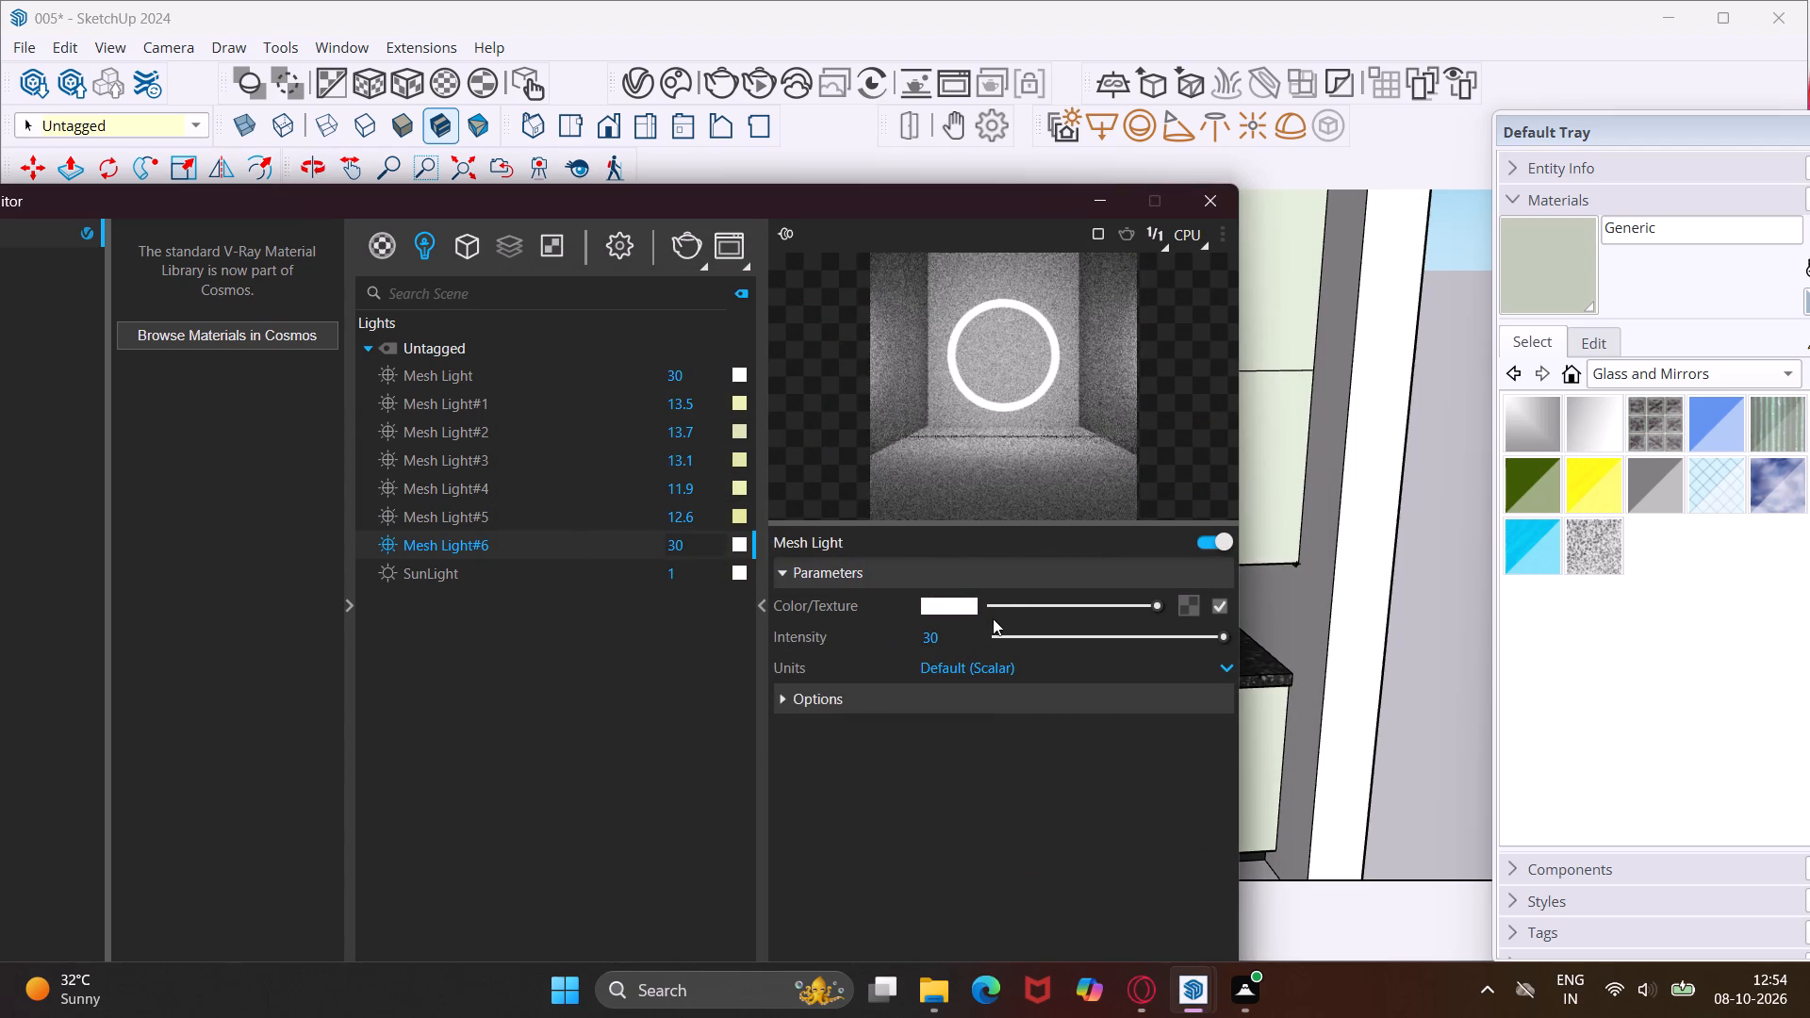
left_click(966, 600)
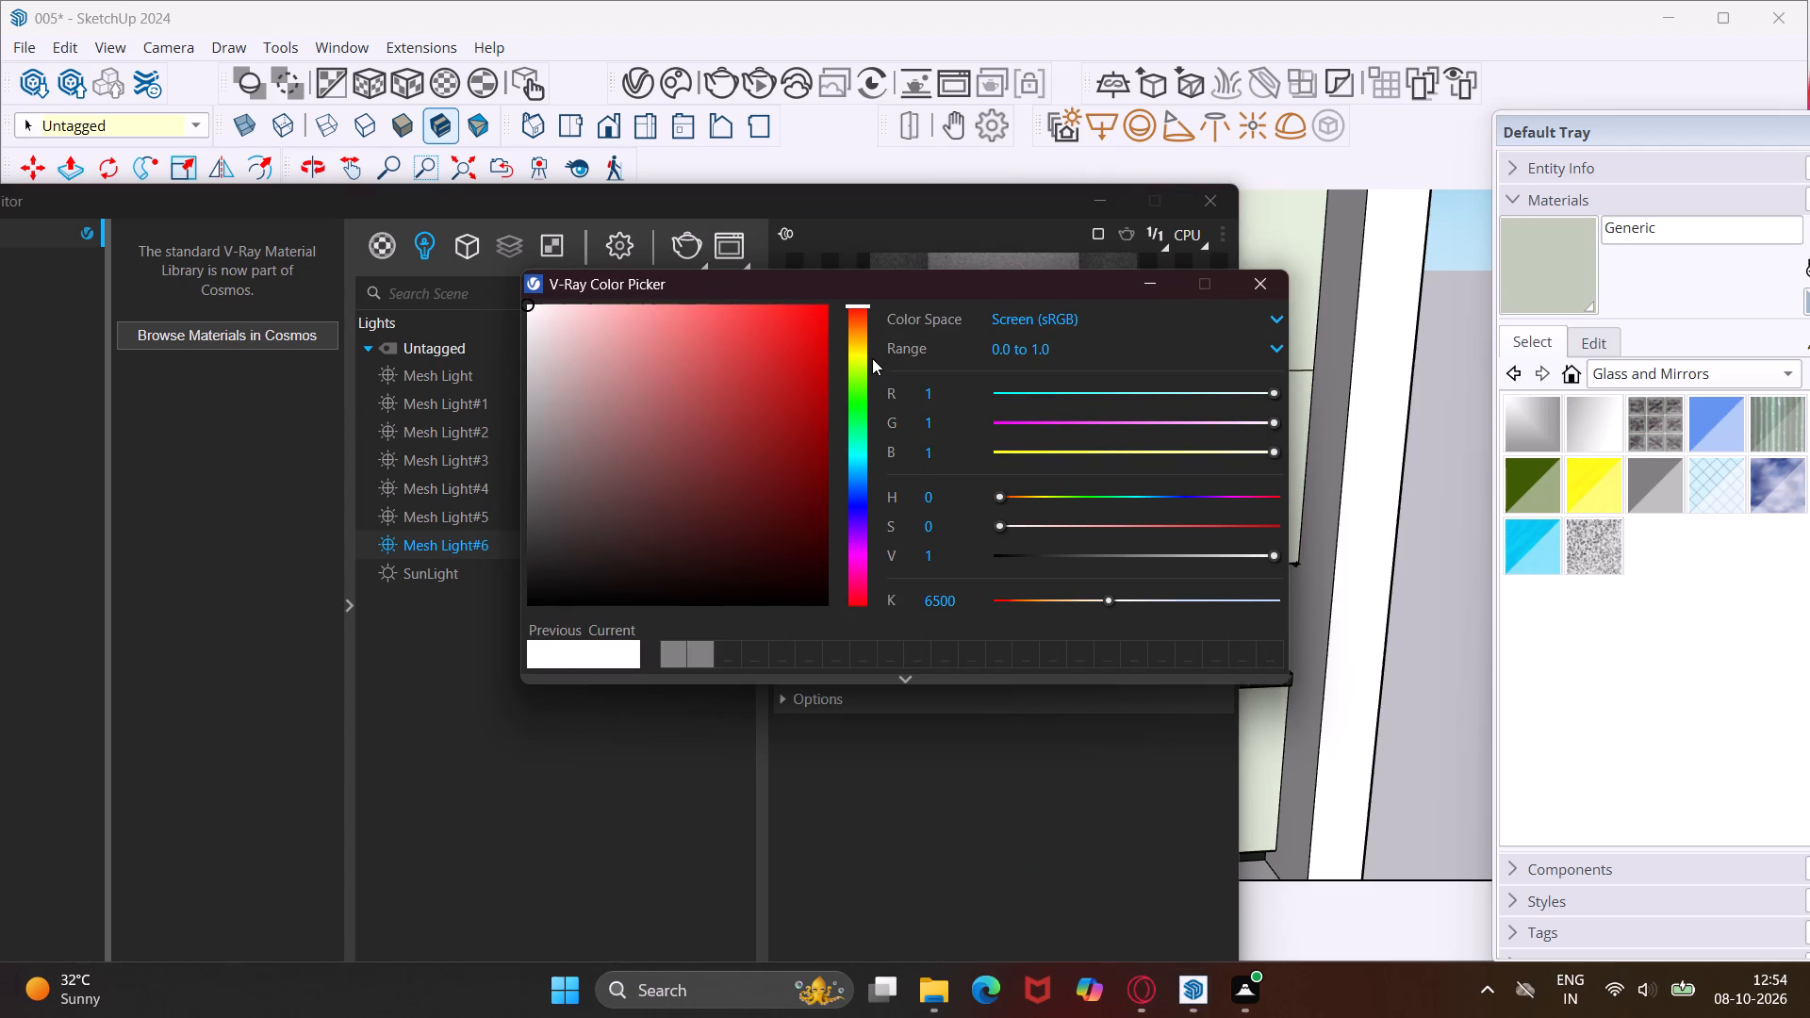
left_click(864, 354)
left_click(611, 320)
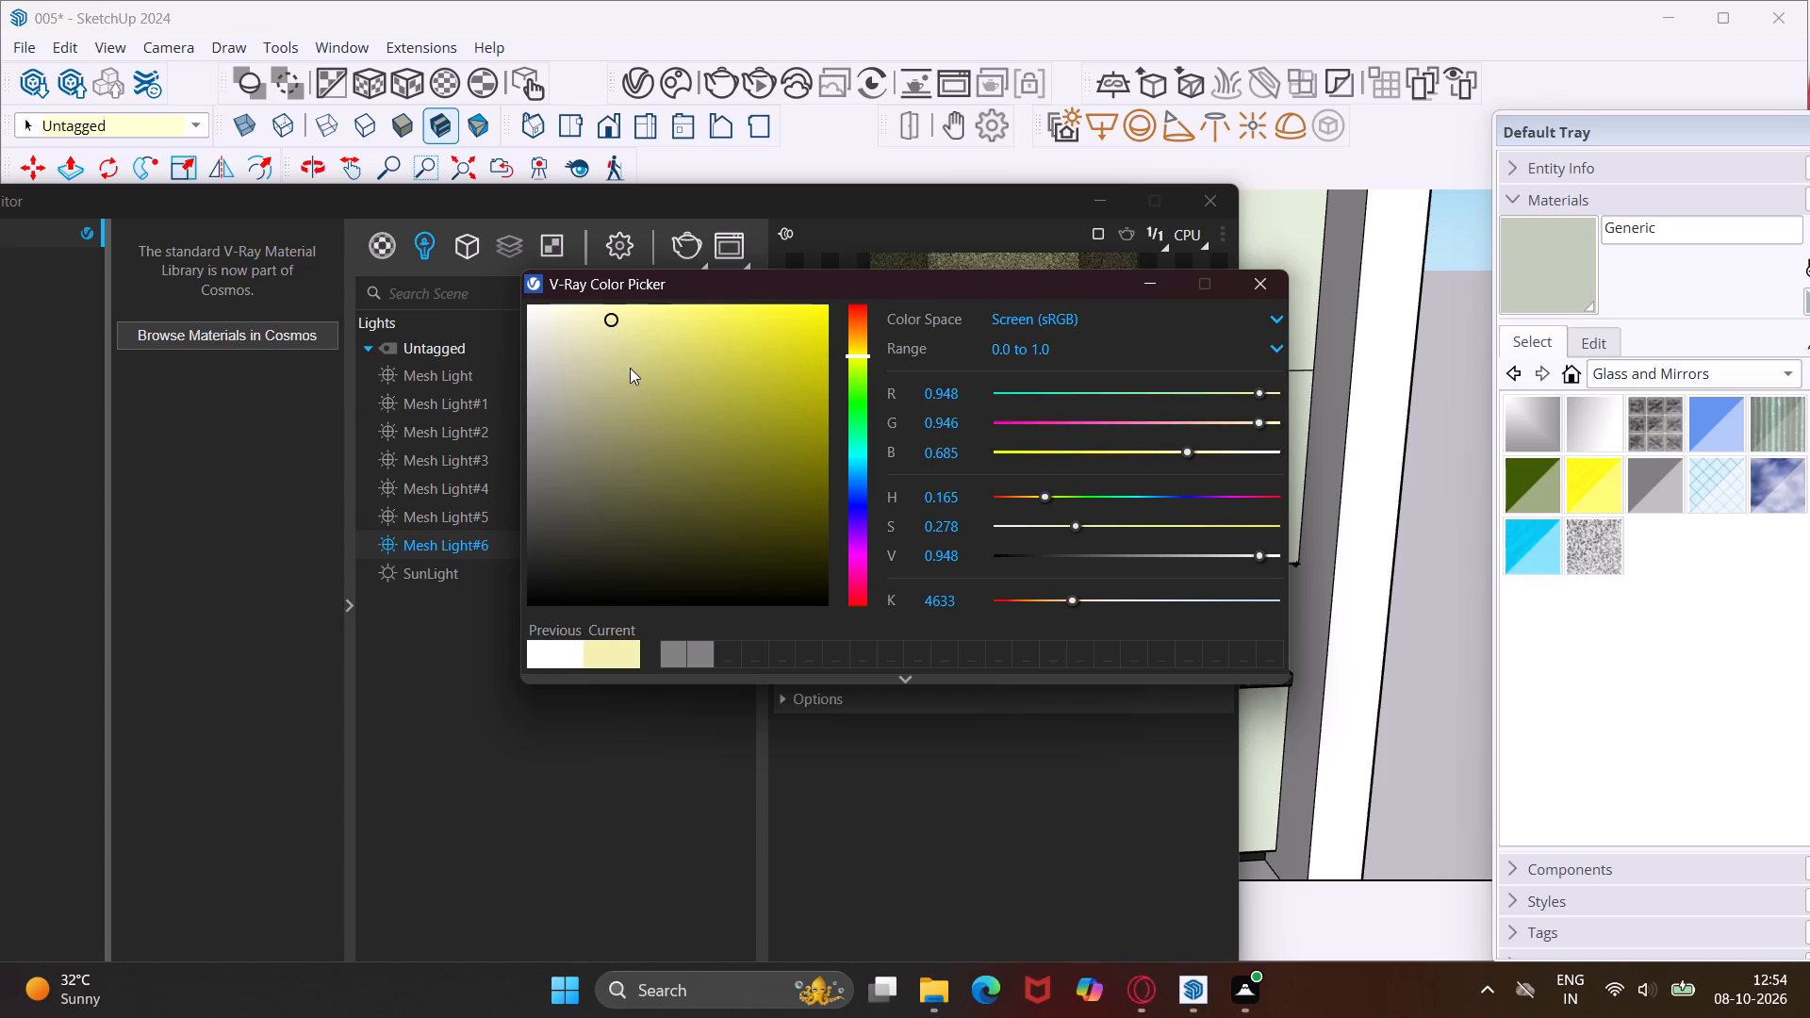
left_click(1261, 286)
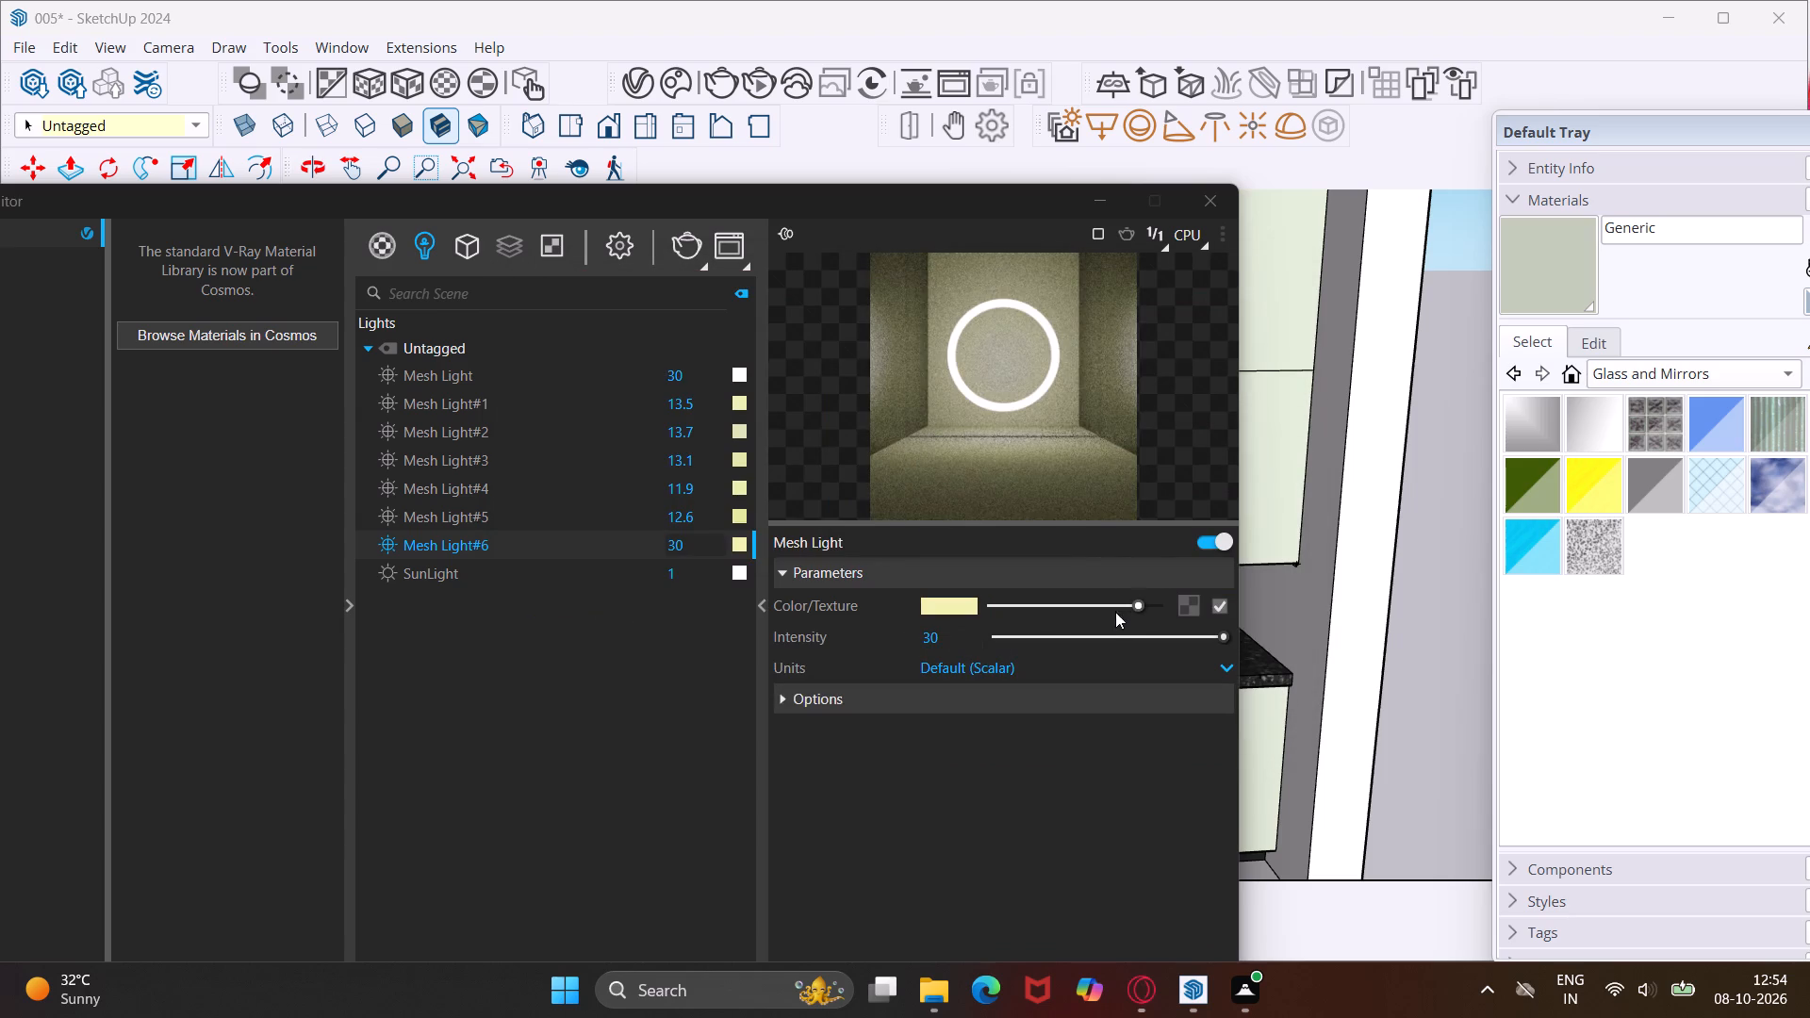
left_click(1113, 634)
left_click_drag(1112, 635, 1104, 636)
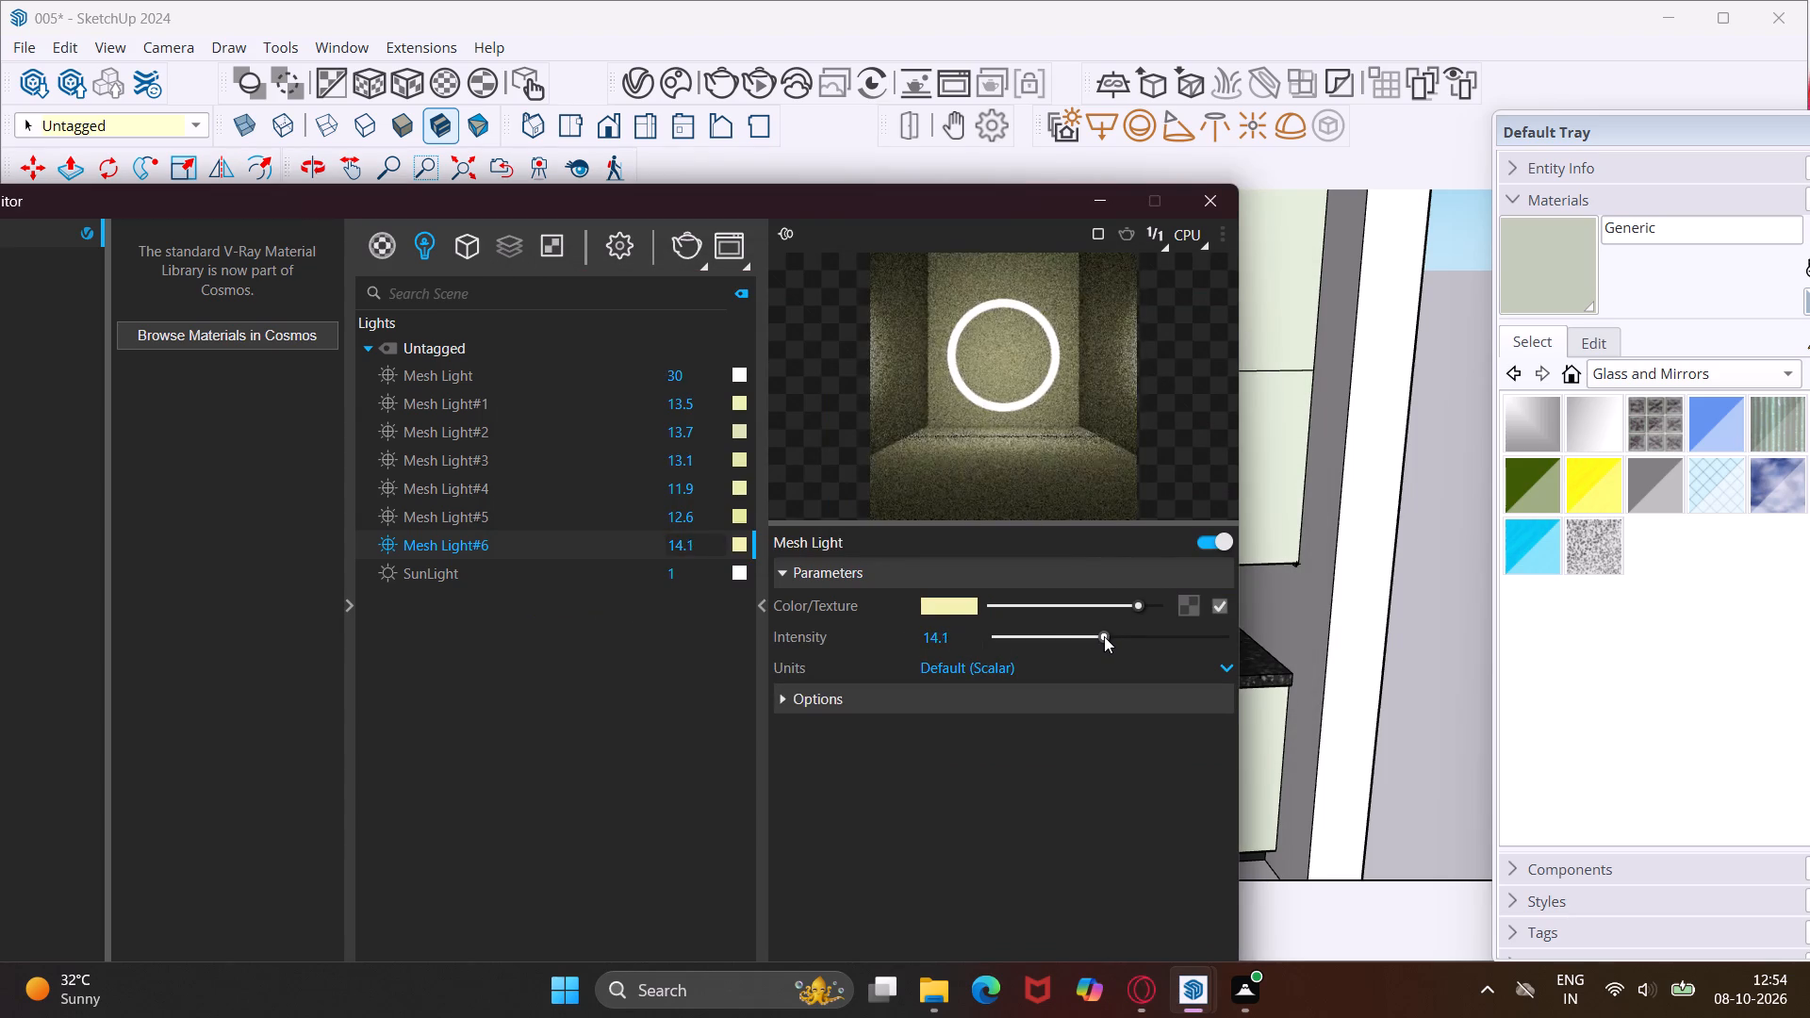
left_click_drag(1104, 636, 1095, 639)
left_click_drag(1095, 639, 1092, 640)
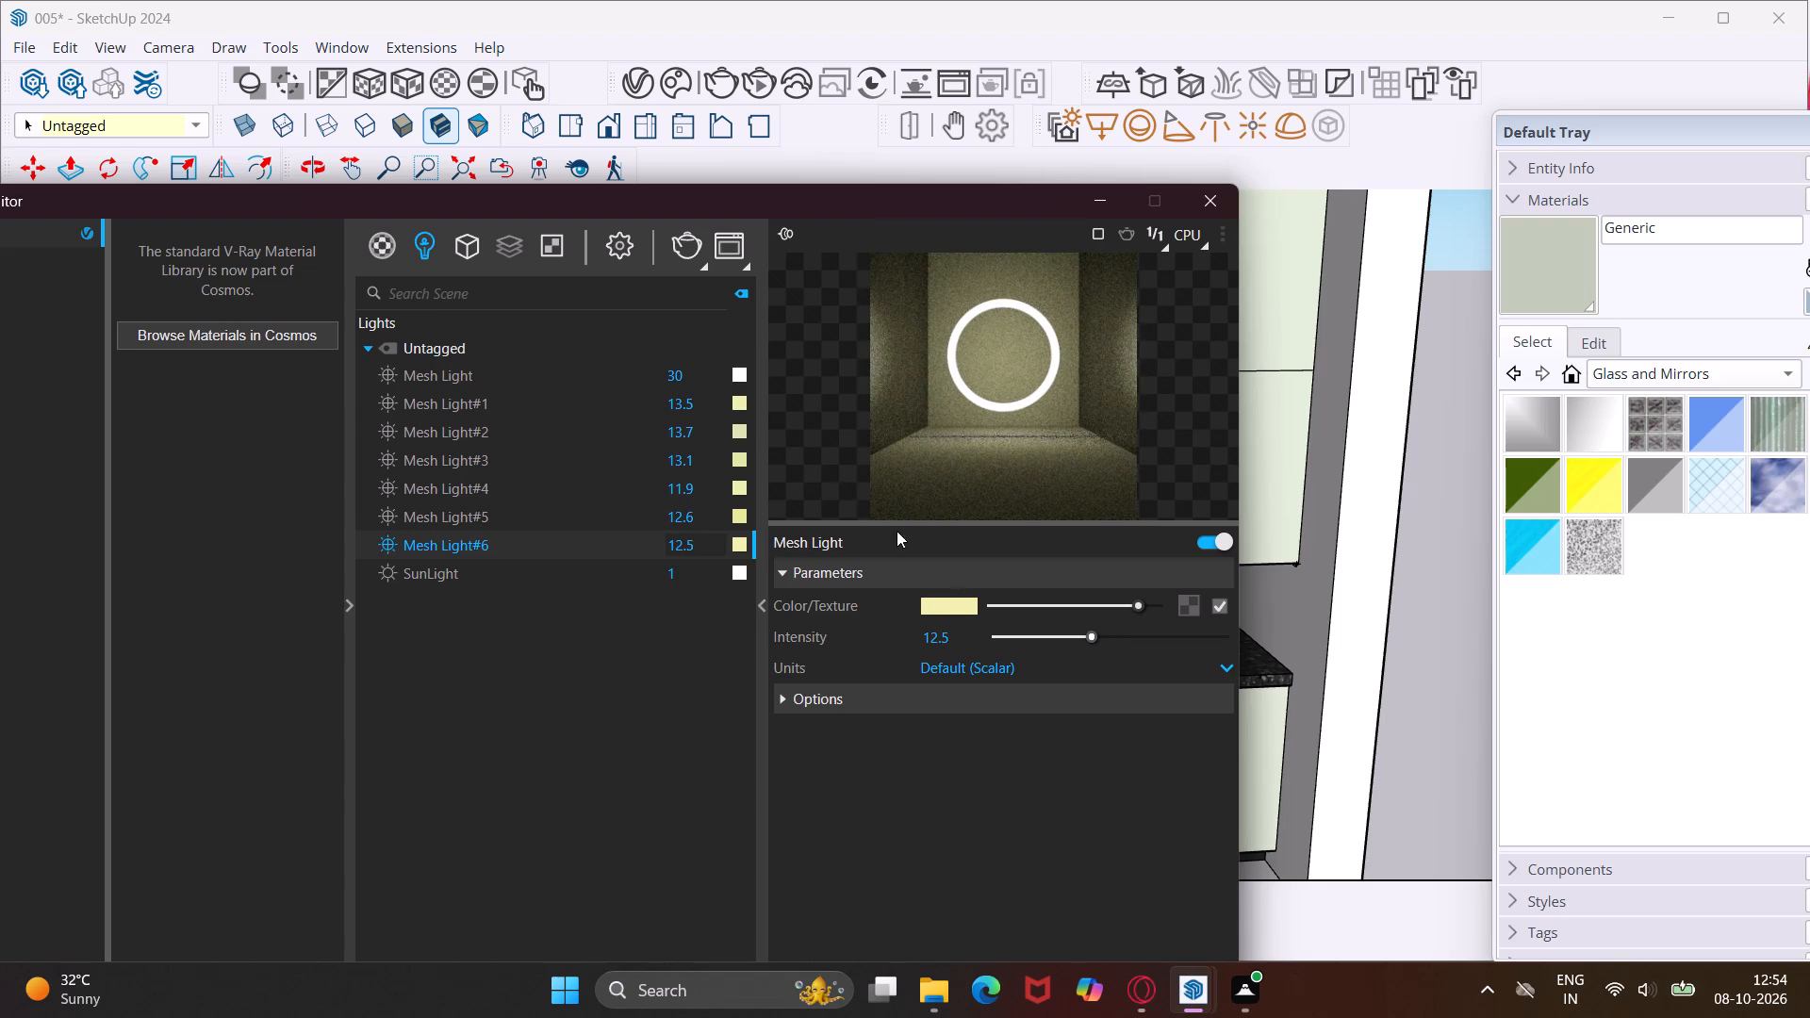
Set Mesh Light#4's intensity to 13 and close the V-Ray Asset Editor.
left_click(632, 499)
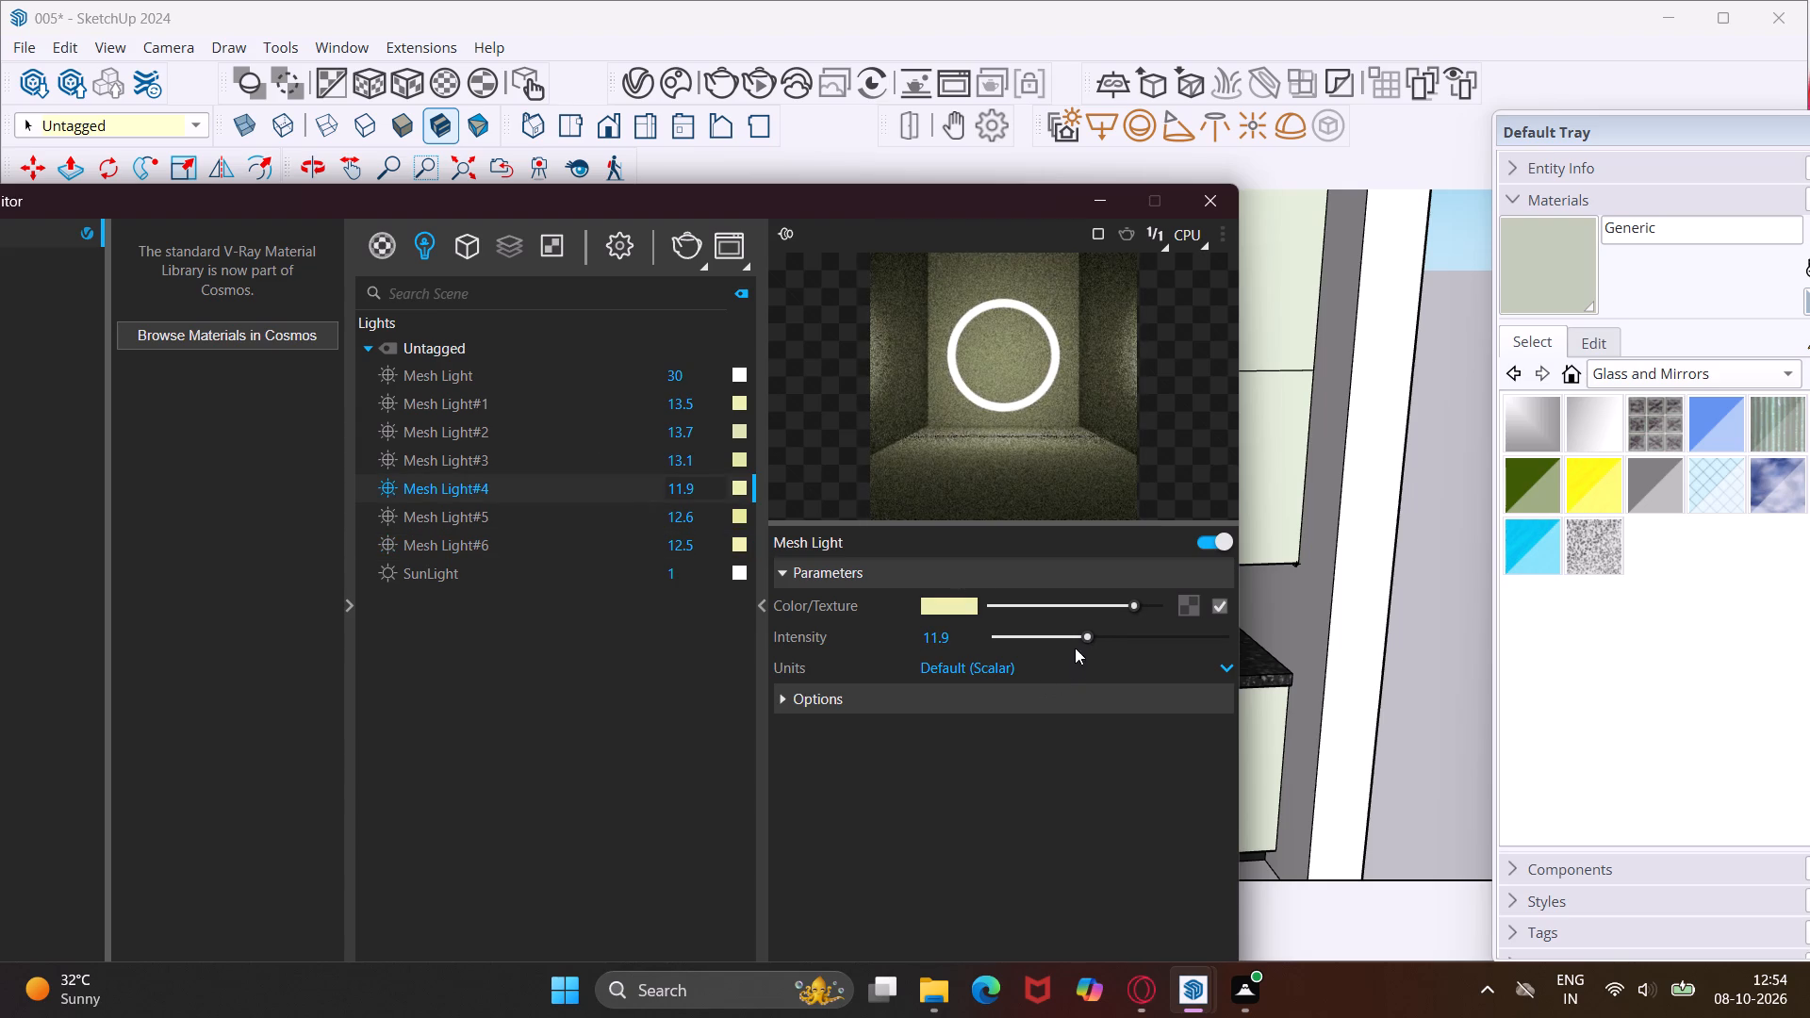
left_click_drag(1087, 636, 1095, 635)
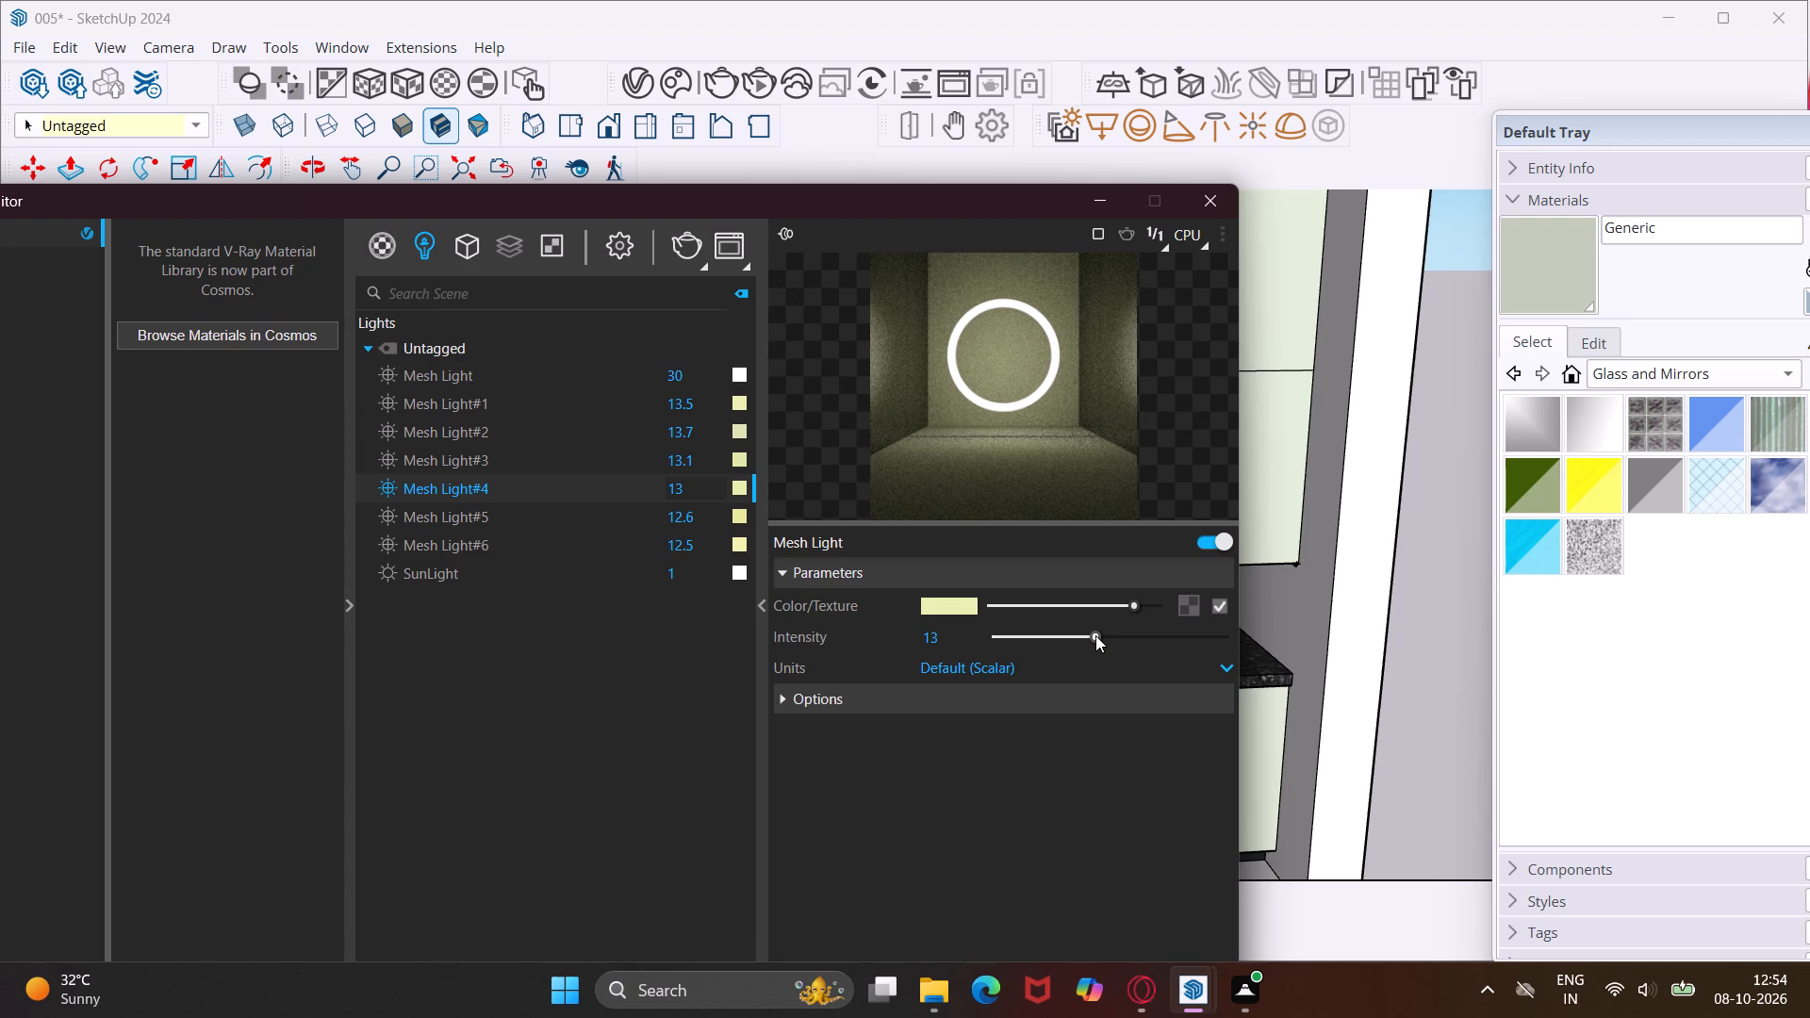
left_click(1209, 194)
Run a V-Ray test render of the sink wall and cooktop side to check the lighting, and close the frame buffer.
middle_click_drag(1149, 466, 1168, 464)
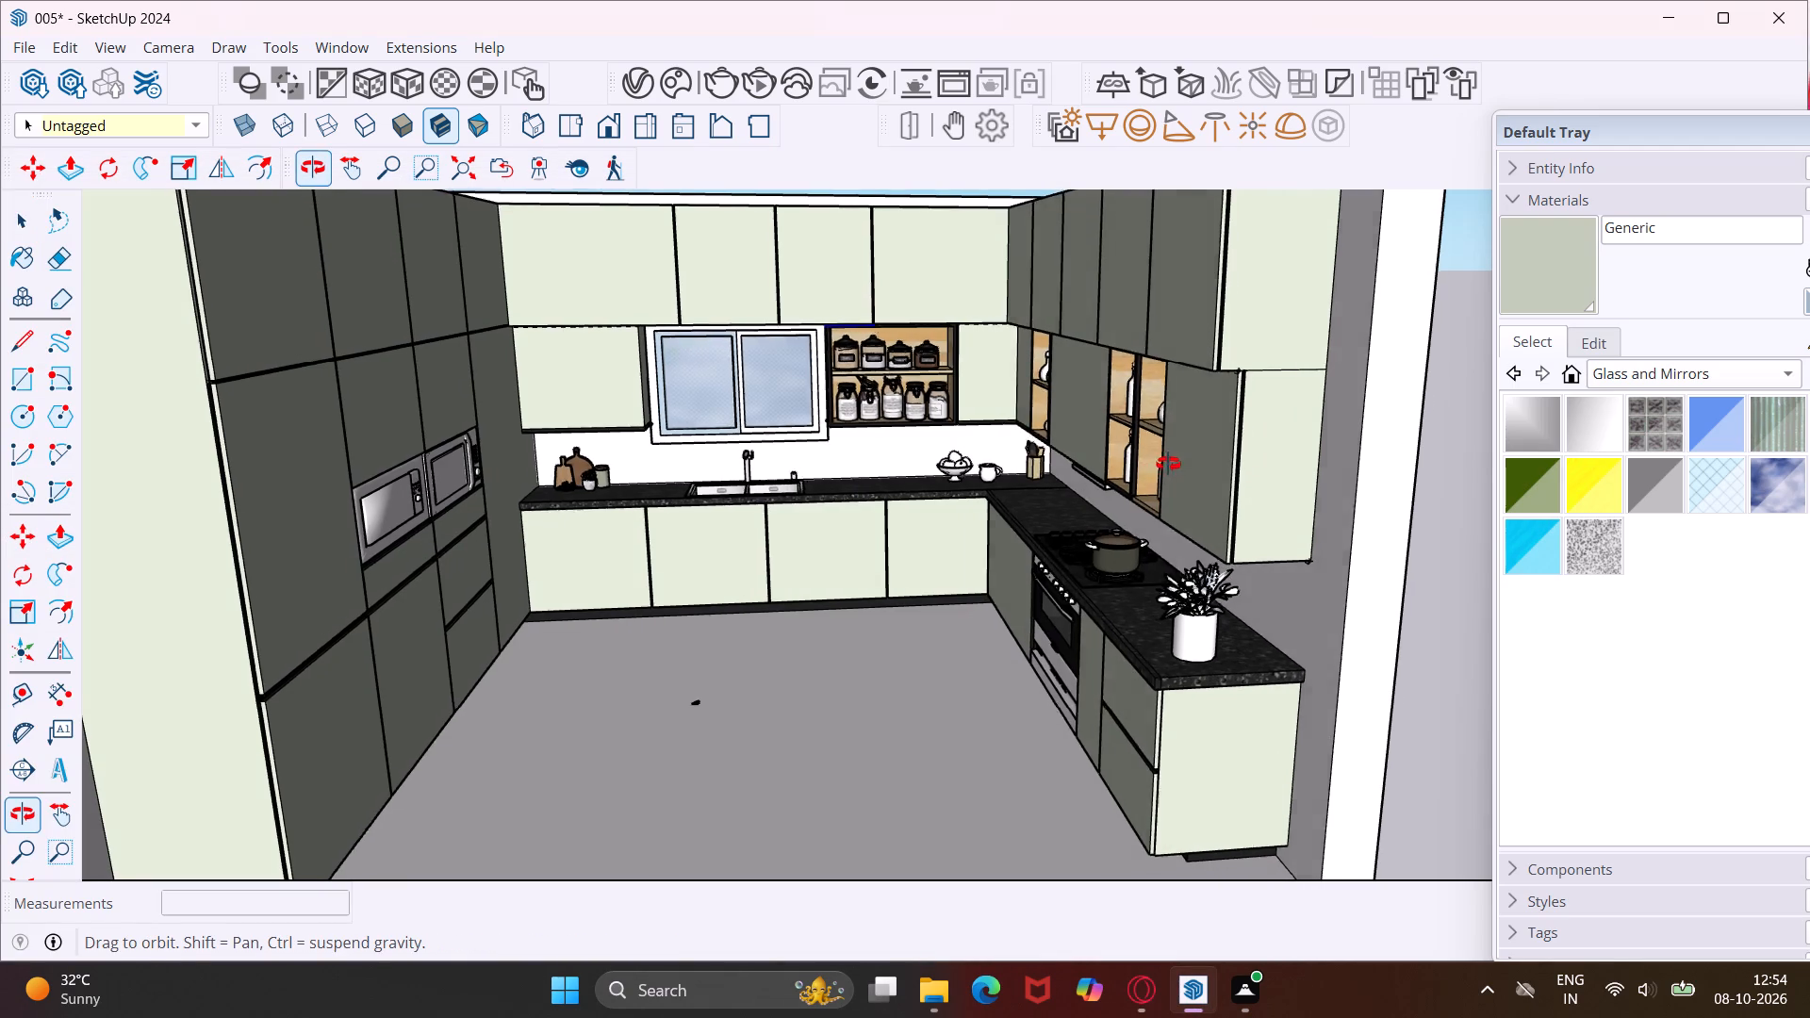
middle_click_drag(1168, 464, 1187, 459)
scroll(820, 408, "up", 2)
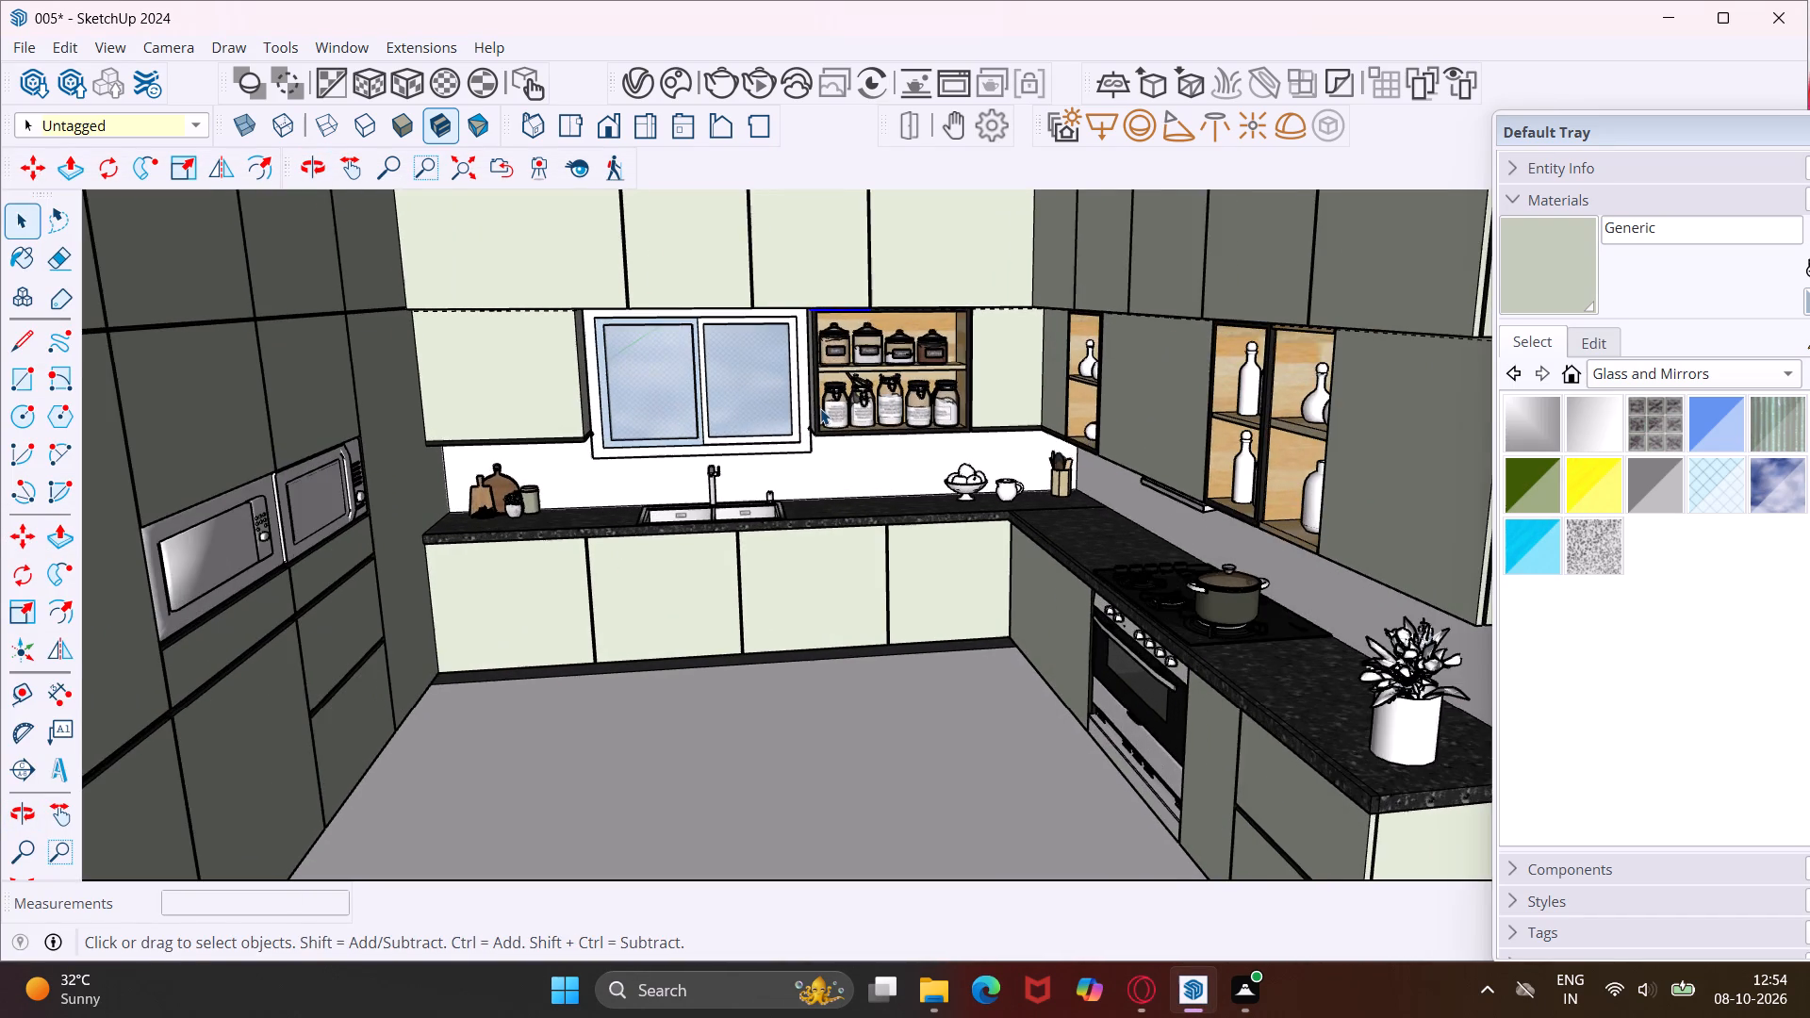
scroll(820, 408, "up", 2)
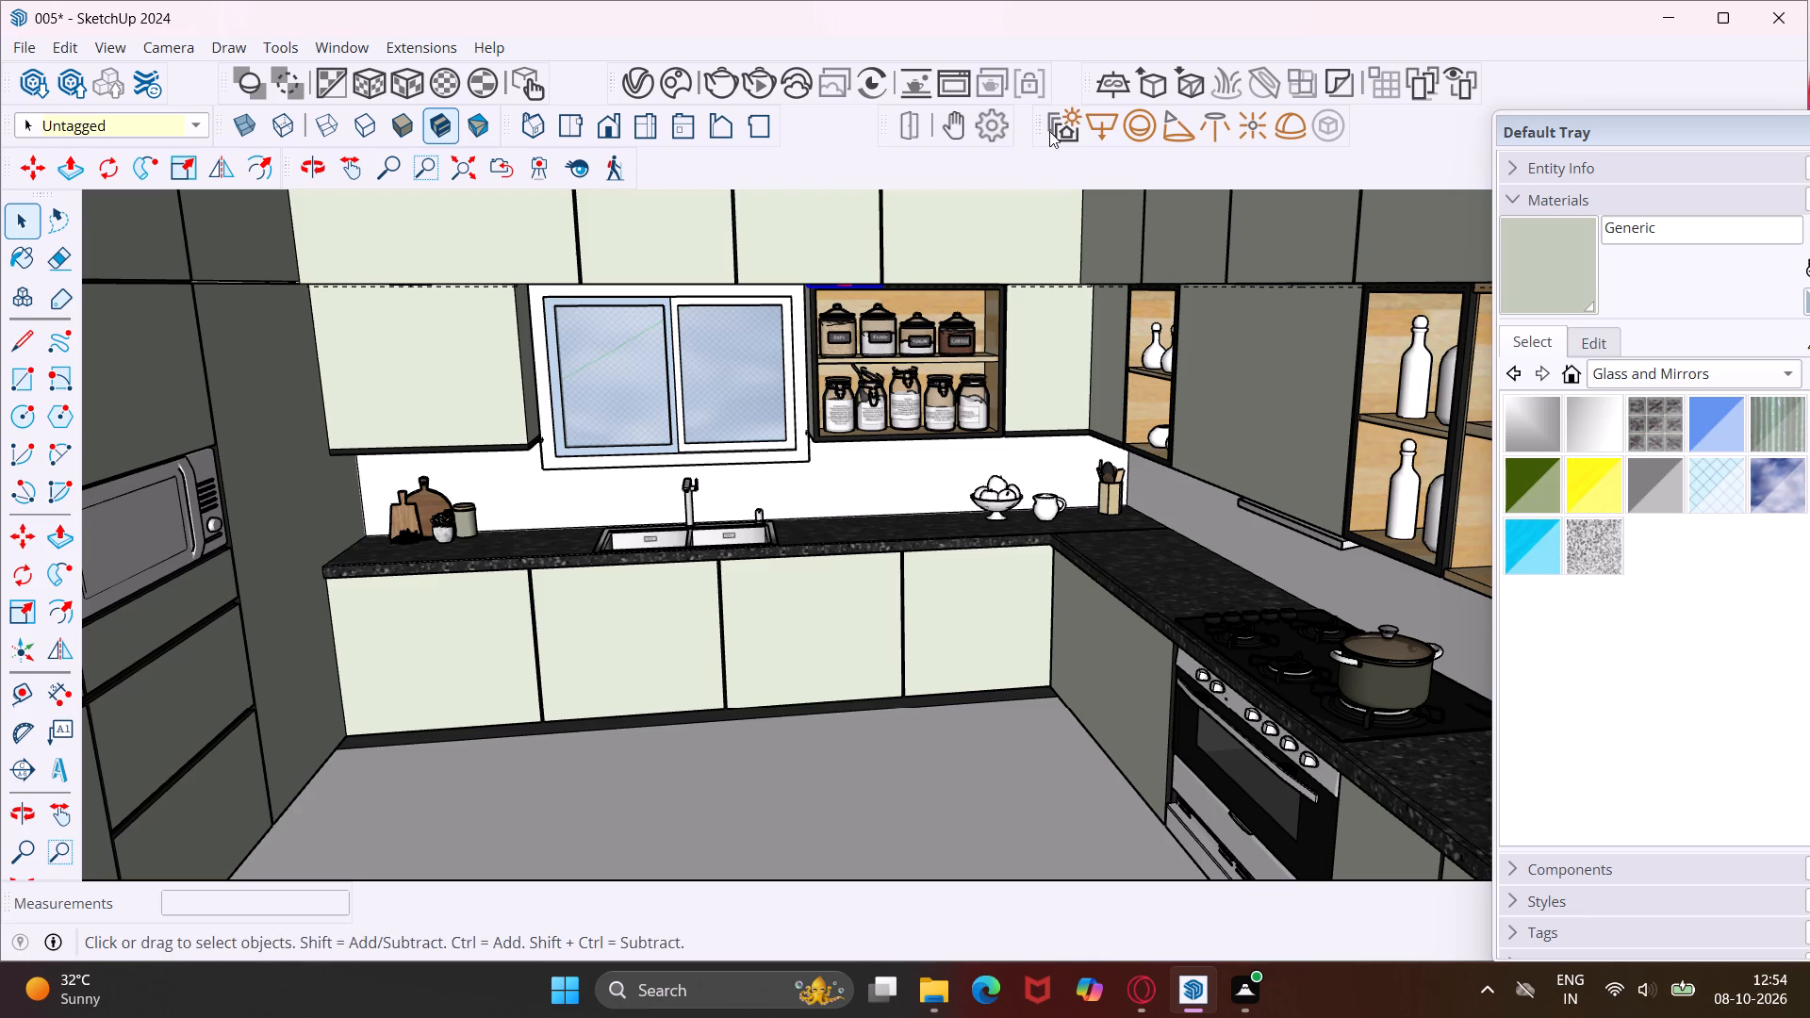
left_click(713, 90)
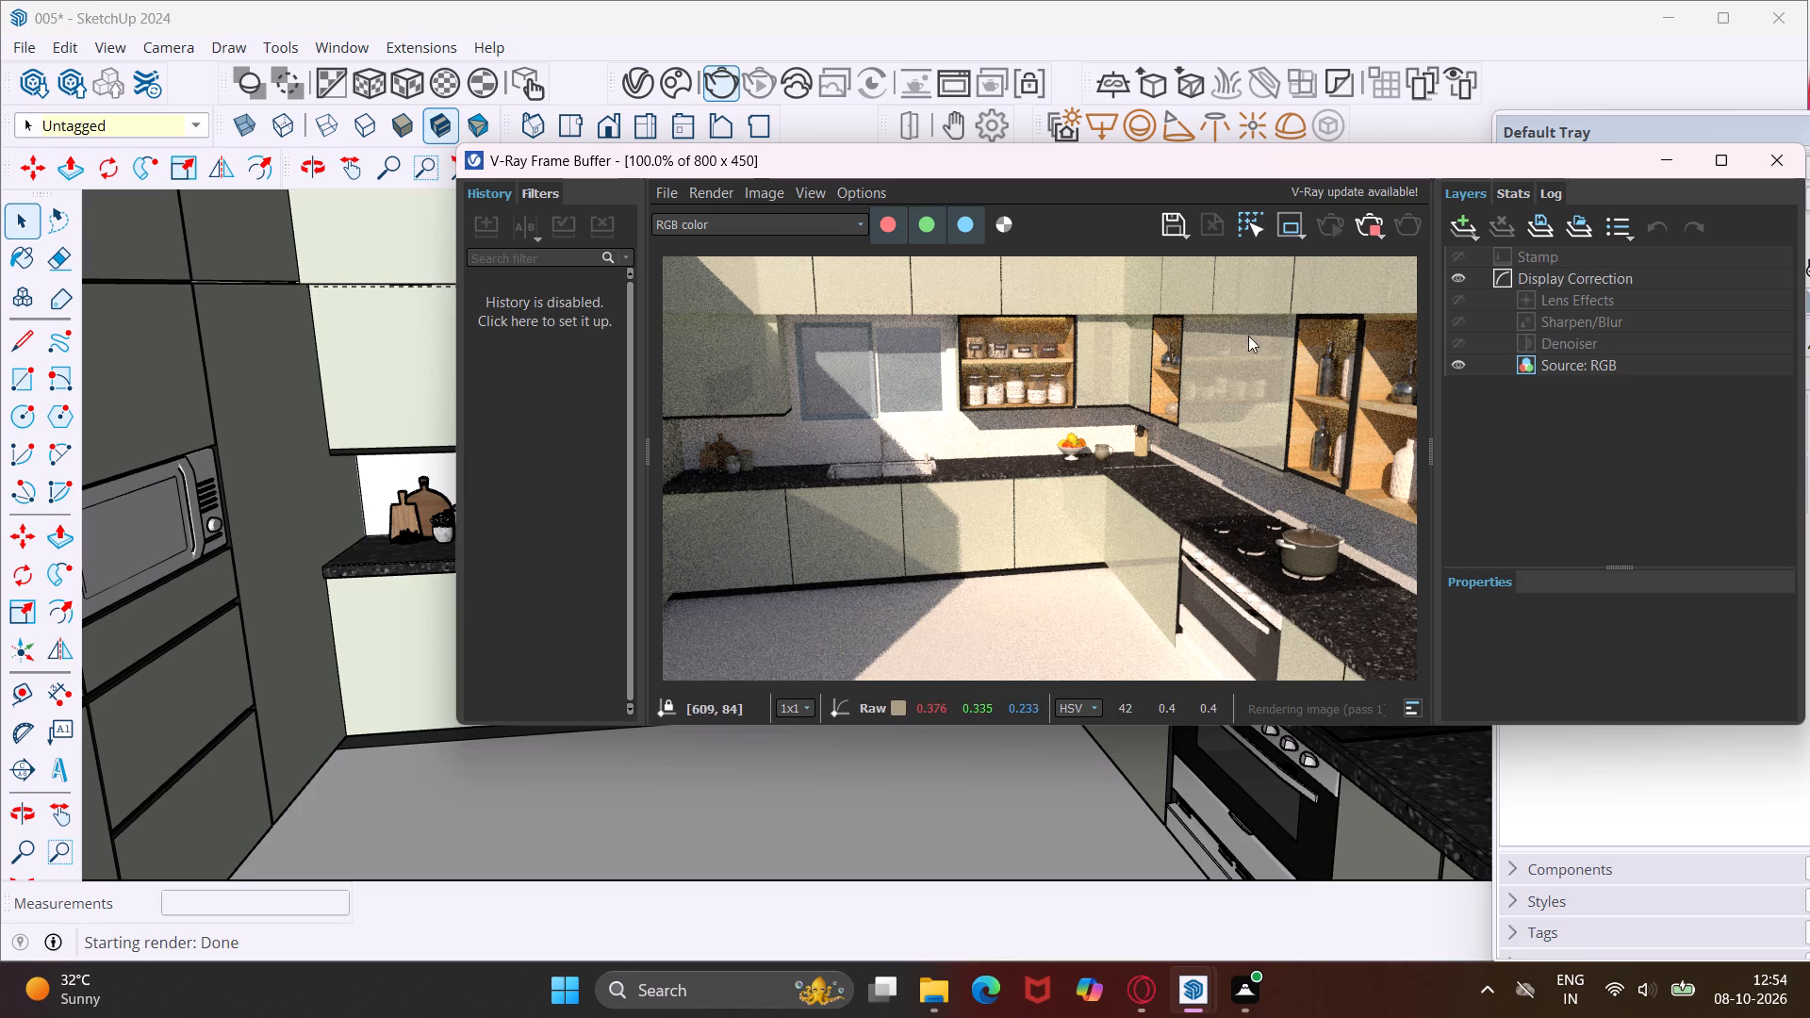
left_click(1780, 163)
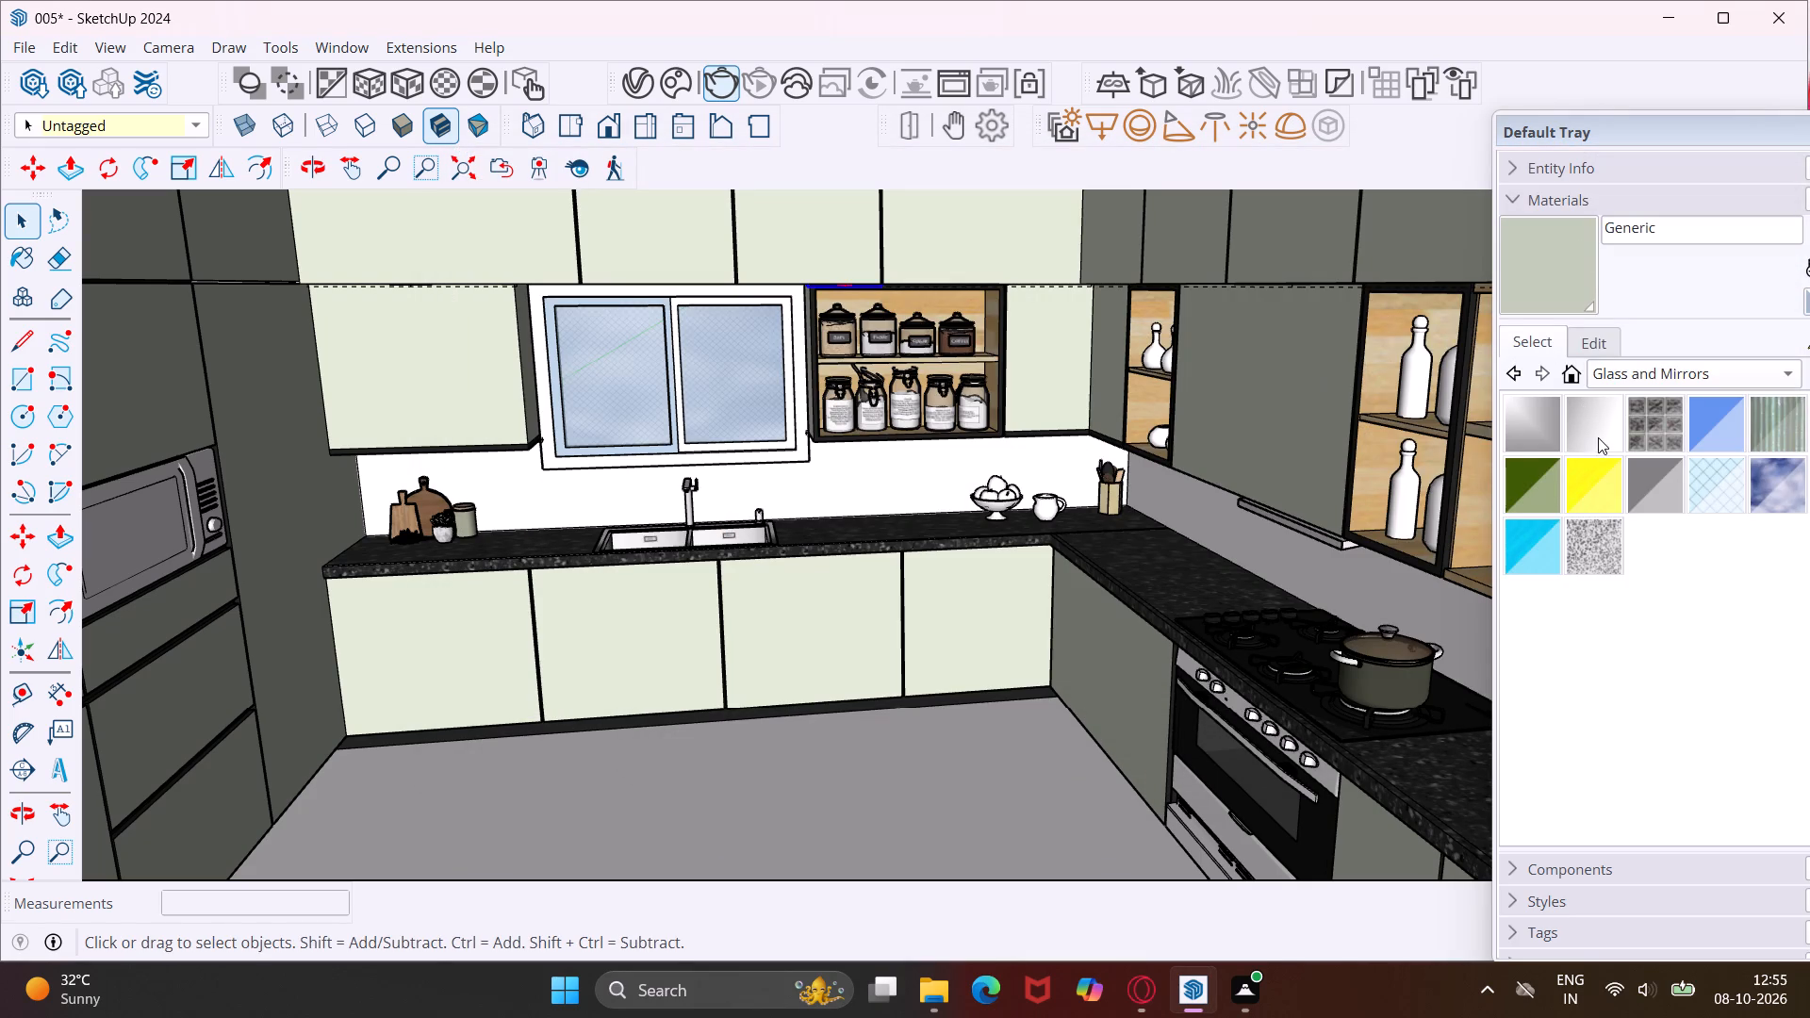
Paint the white gap strip between the open jar shelf and the adjoining wall cabinet with Color M08 from the Colors collection.
left_click(1648, 374)
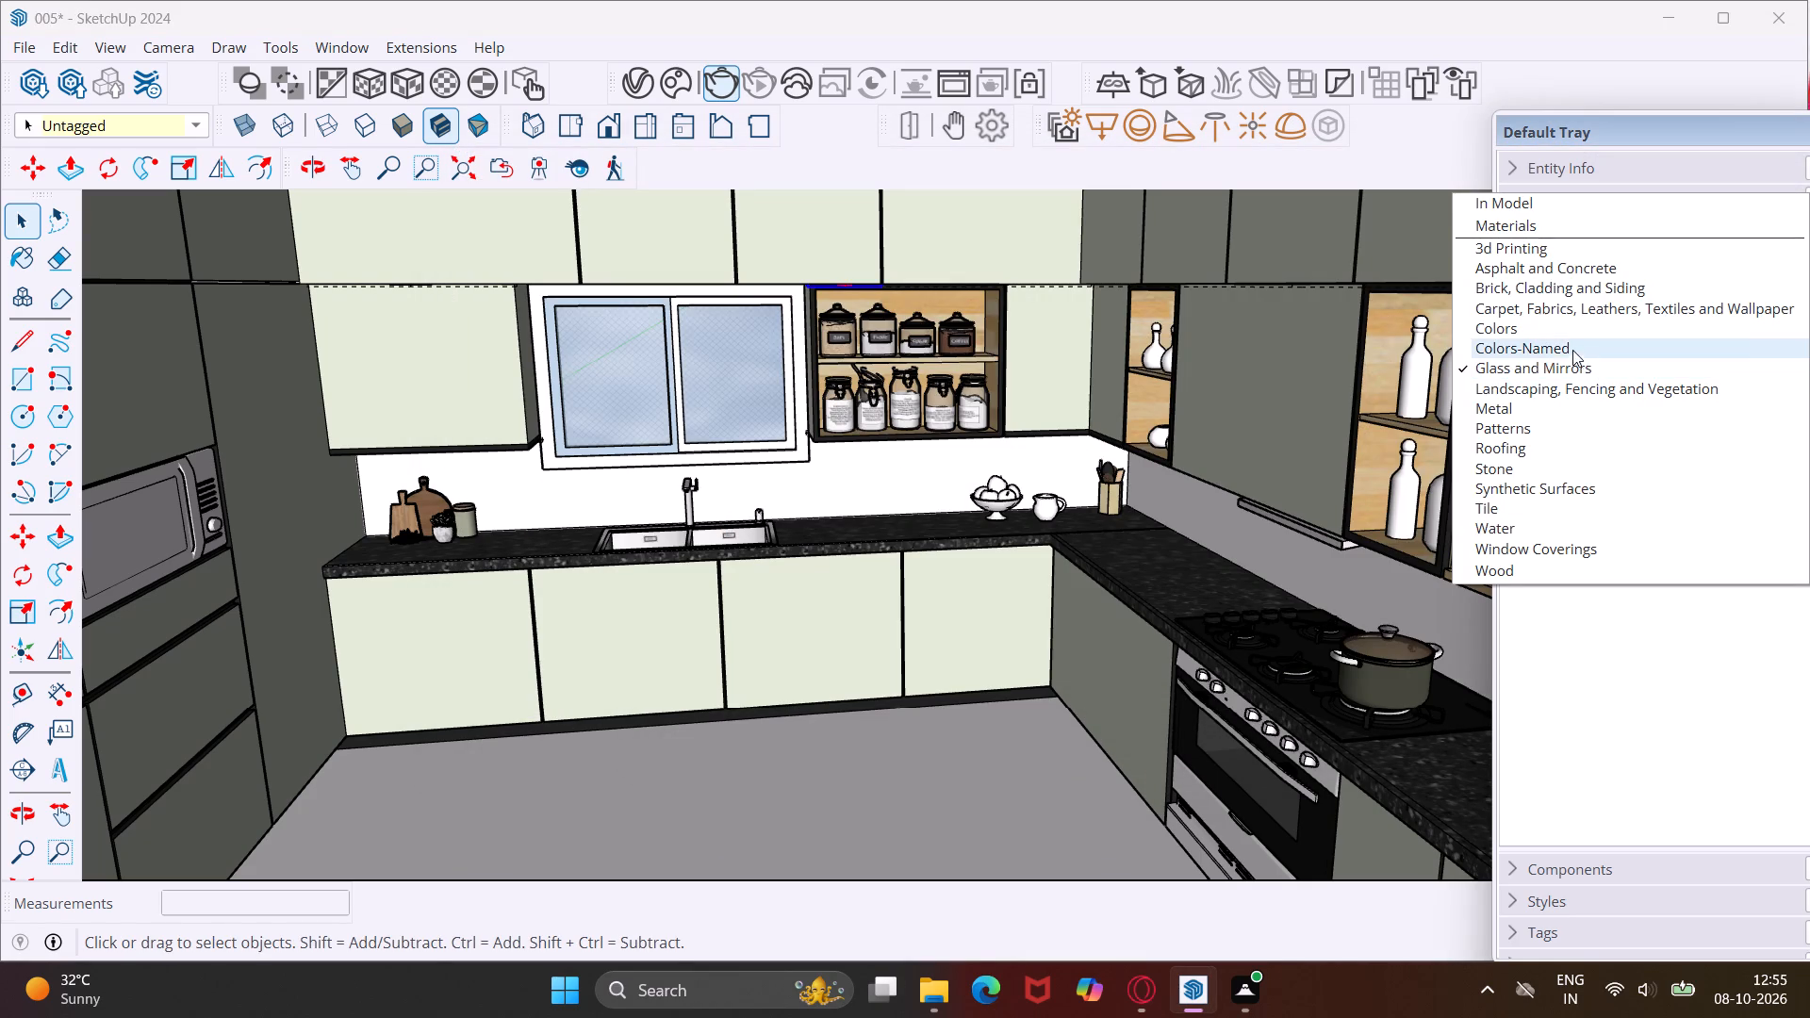
left_click(1555, 327)
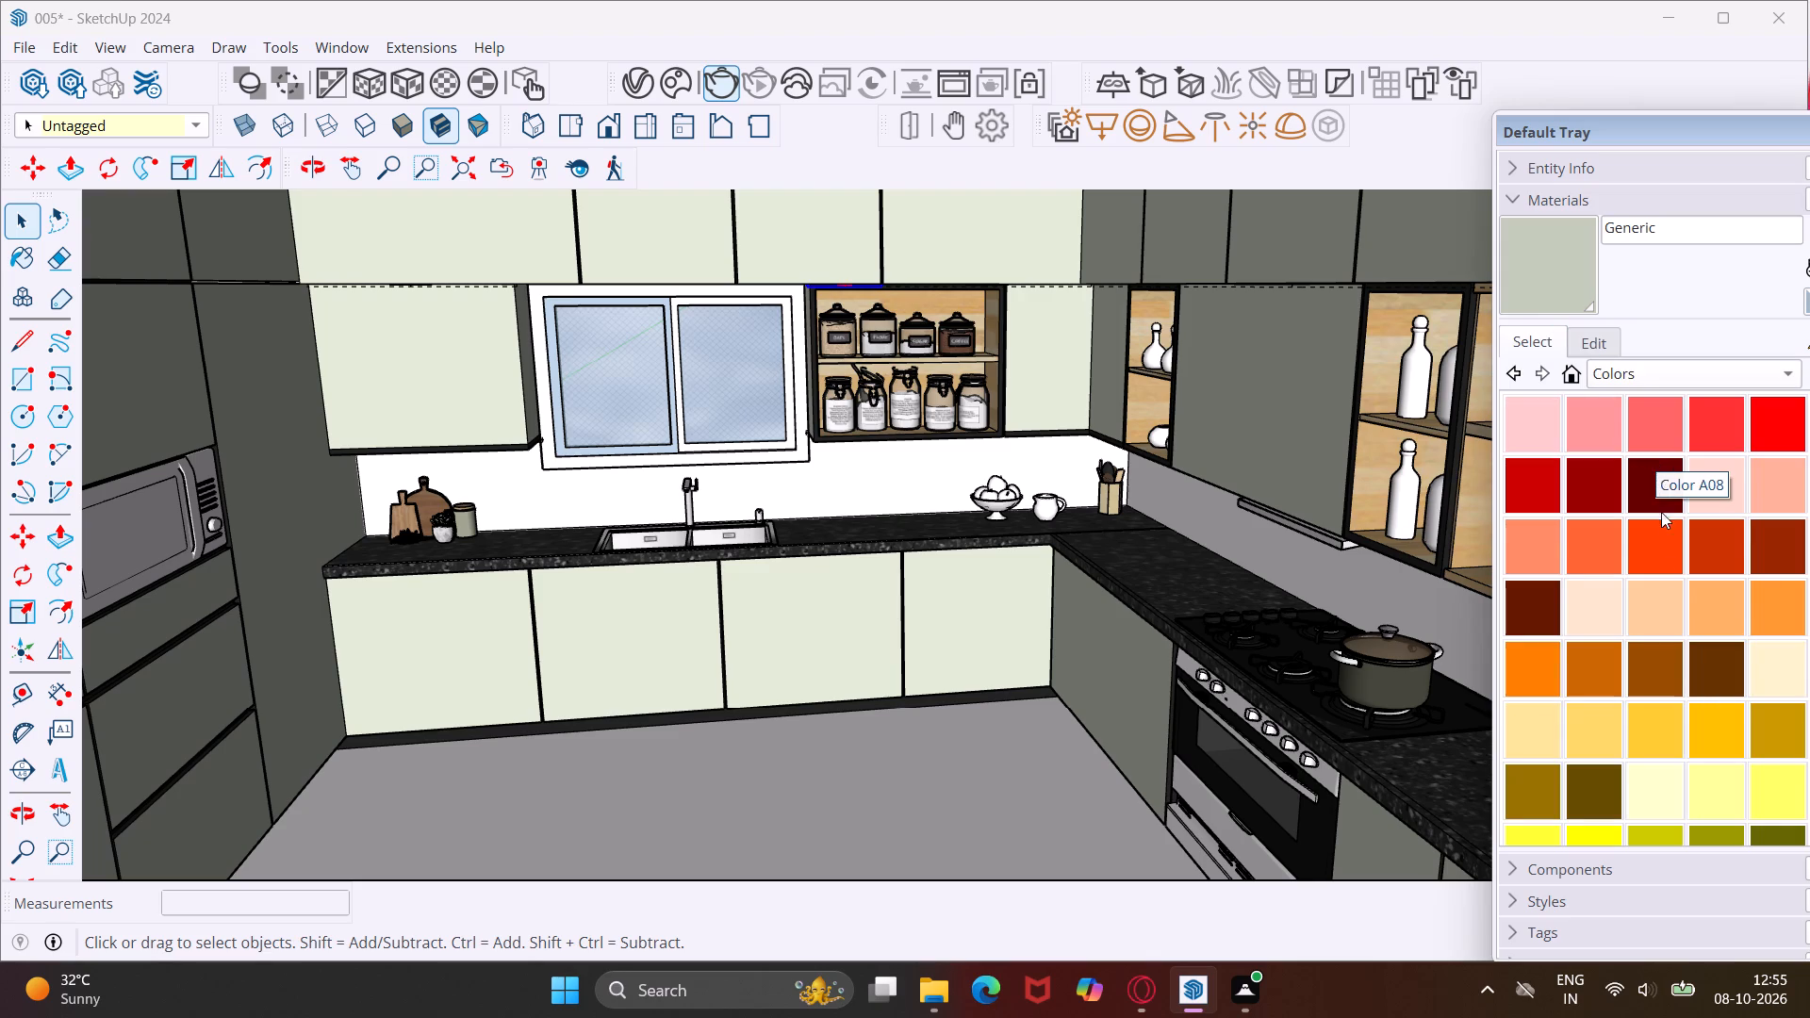
scroll(1662, 582, "down", 5)
scroll(1662, 582, "down", 16)
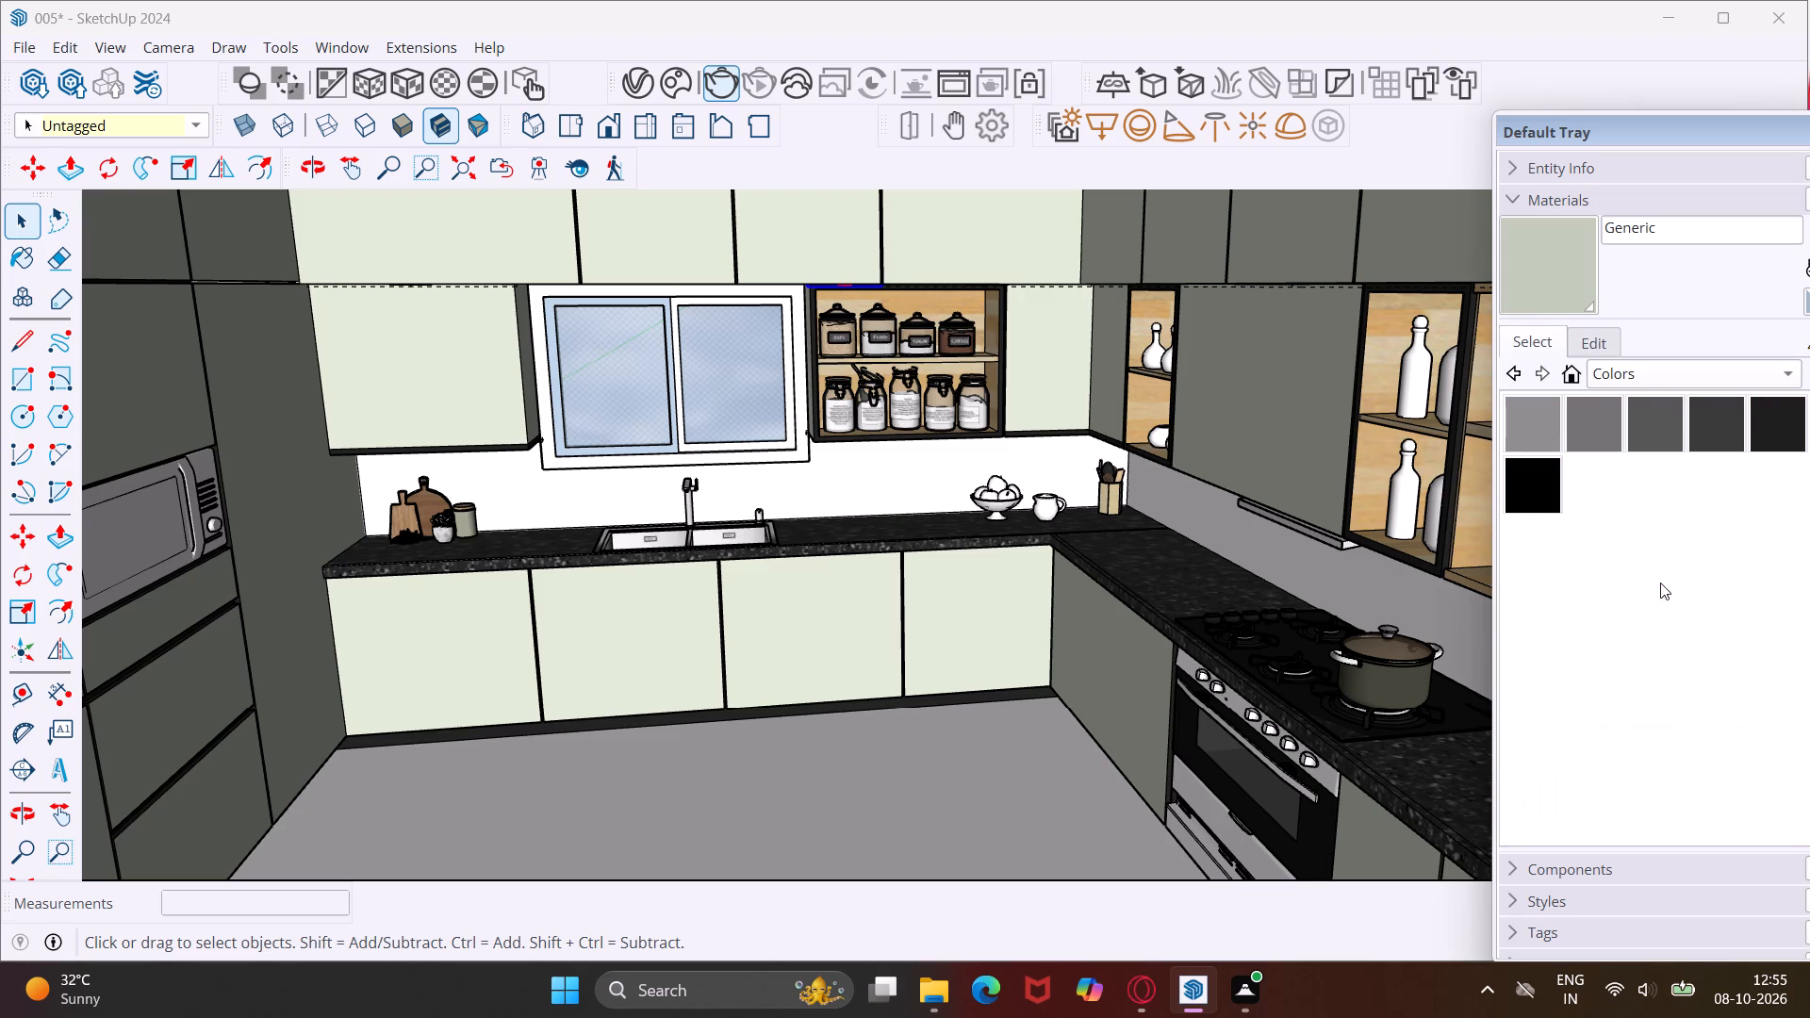
left_click(1760, 433)
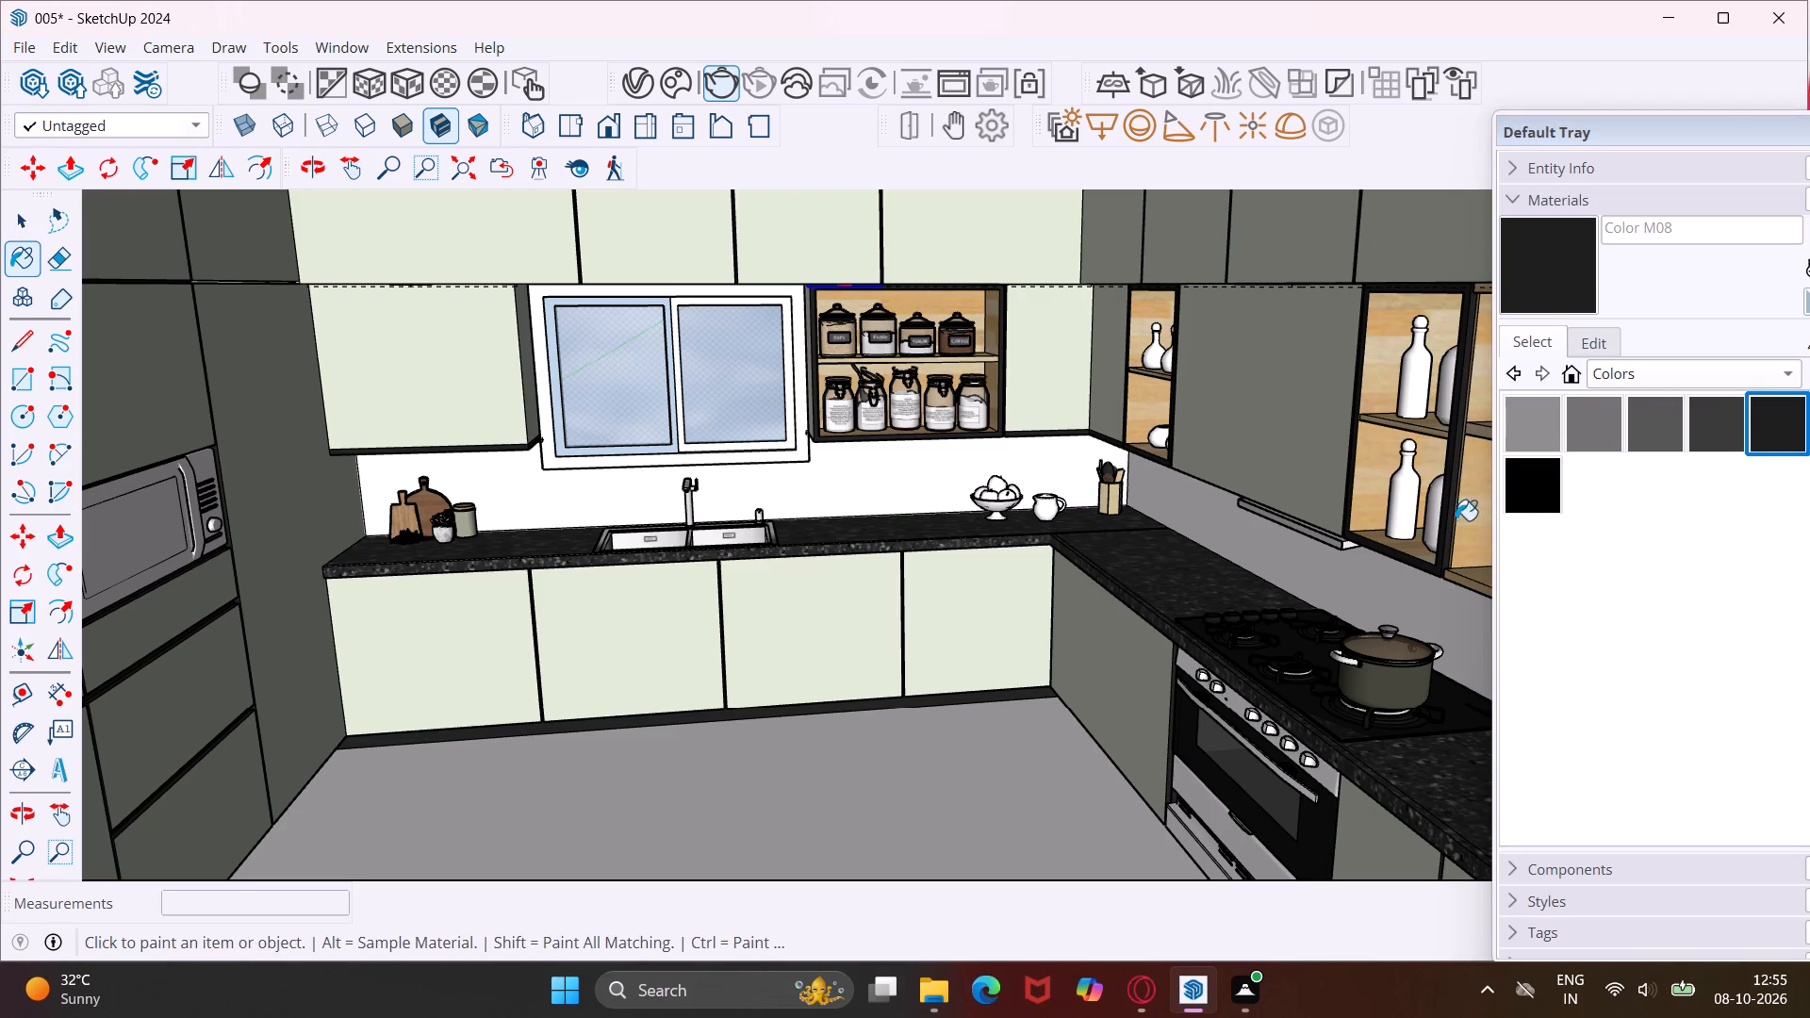
scroll(1008, 339, "up", 9)
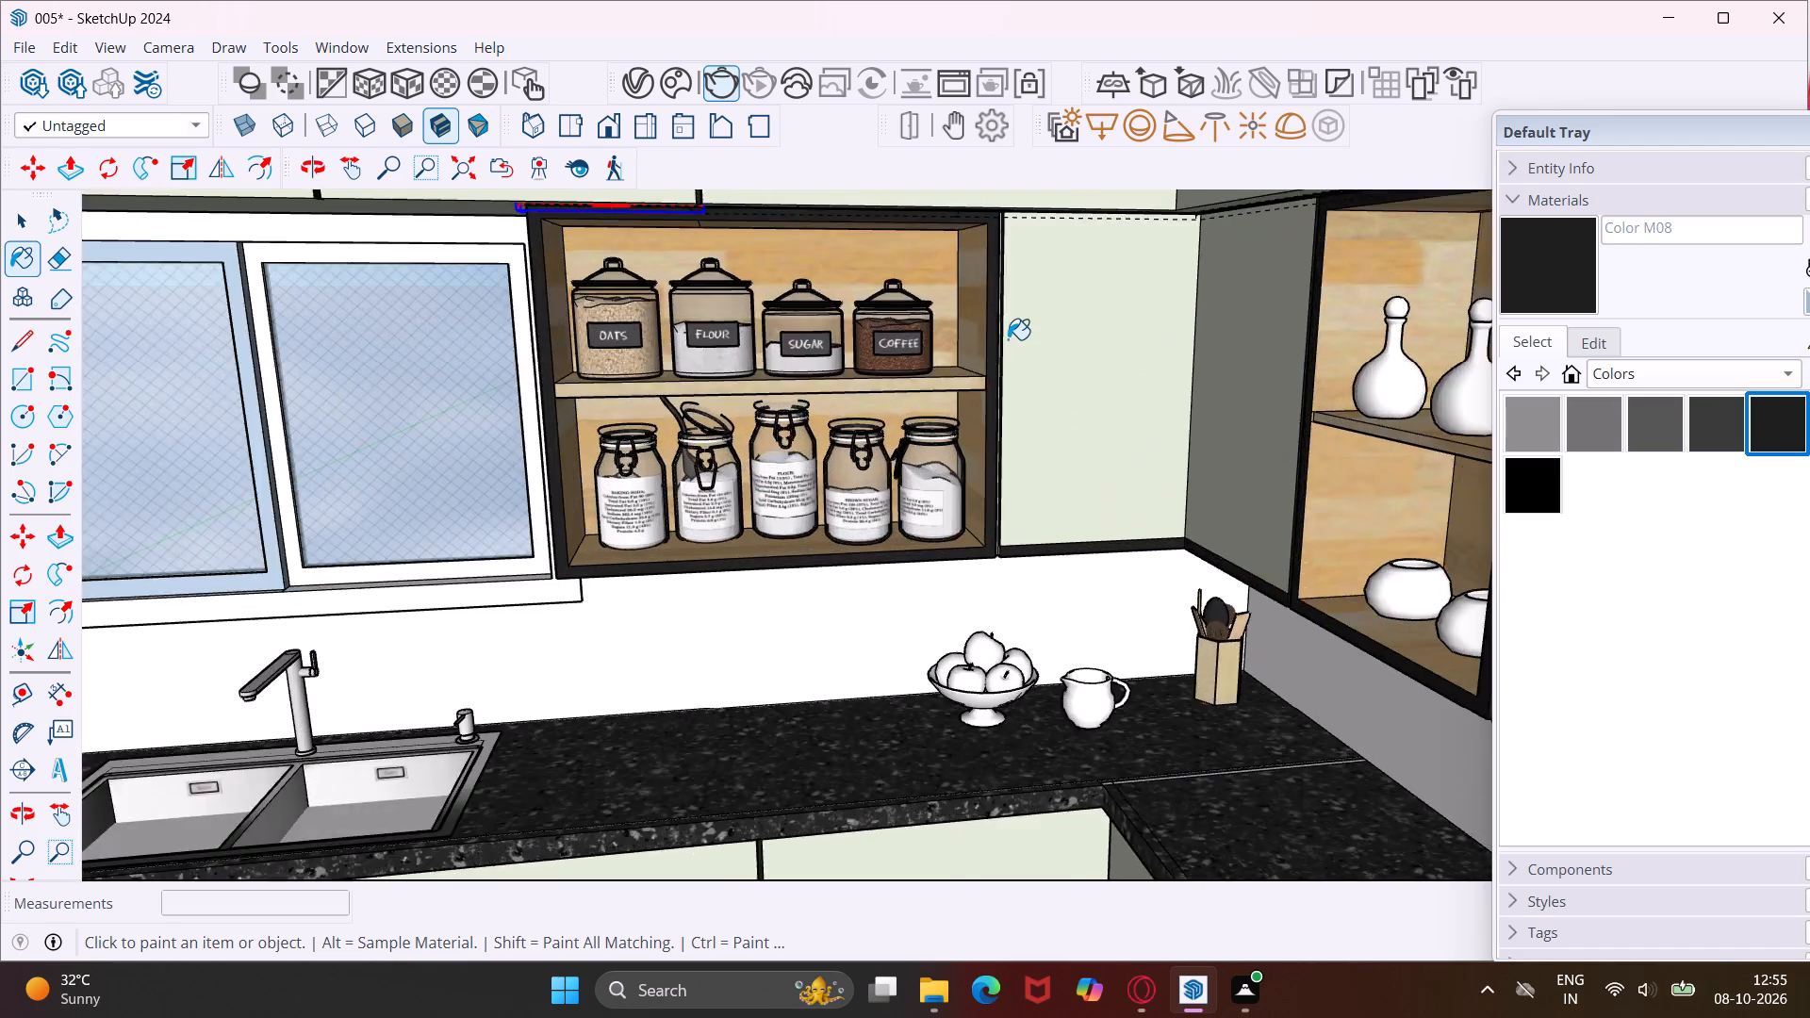
scroll(1008, 339, "up", 15)
left_click(979, 375)
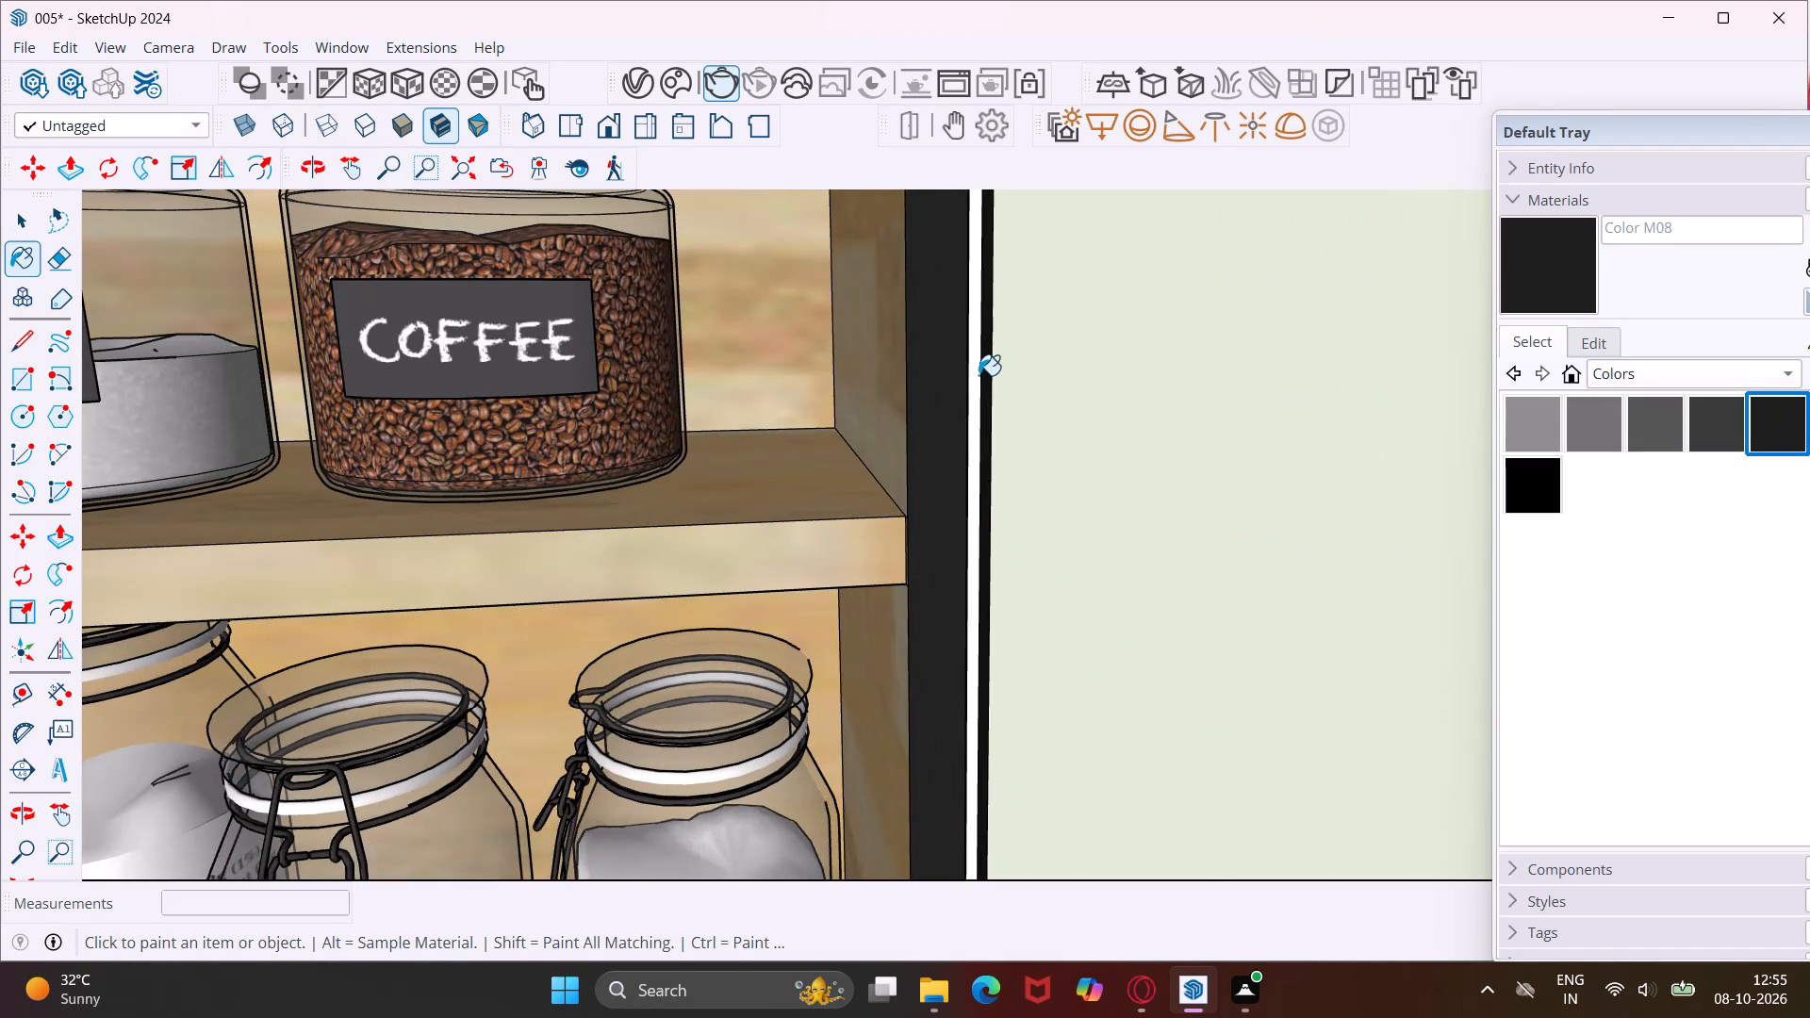
middle_click_drag(979, 375, 839, 423)
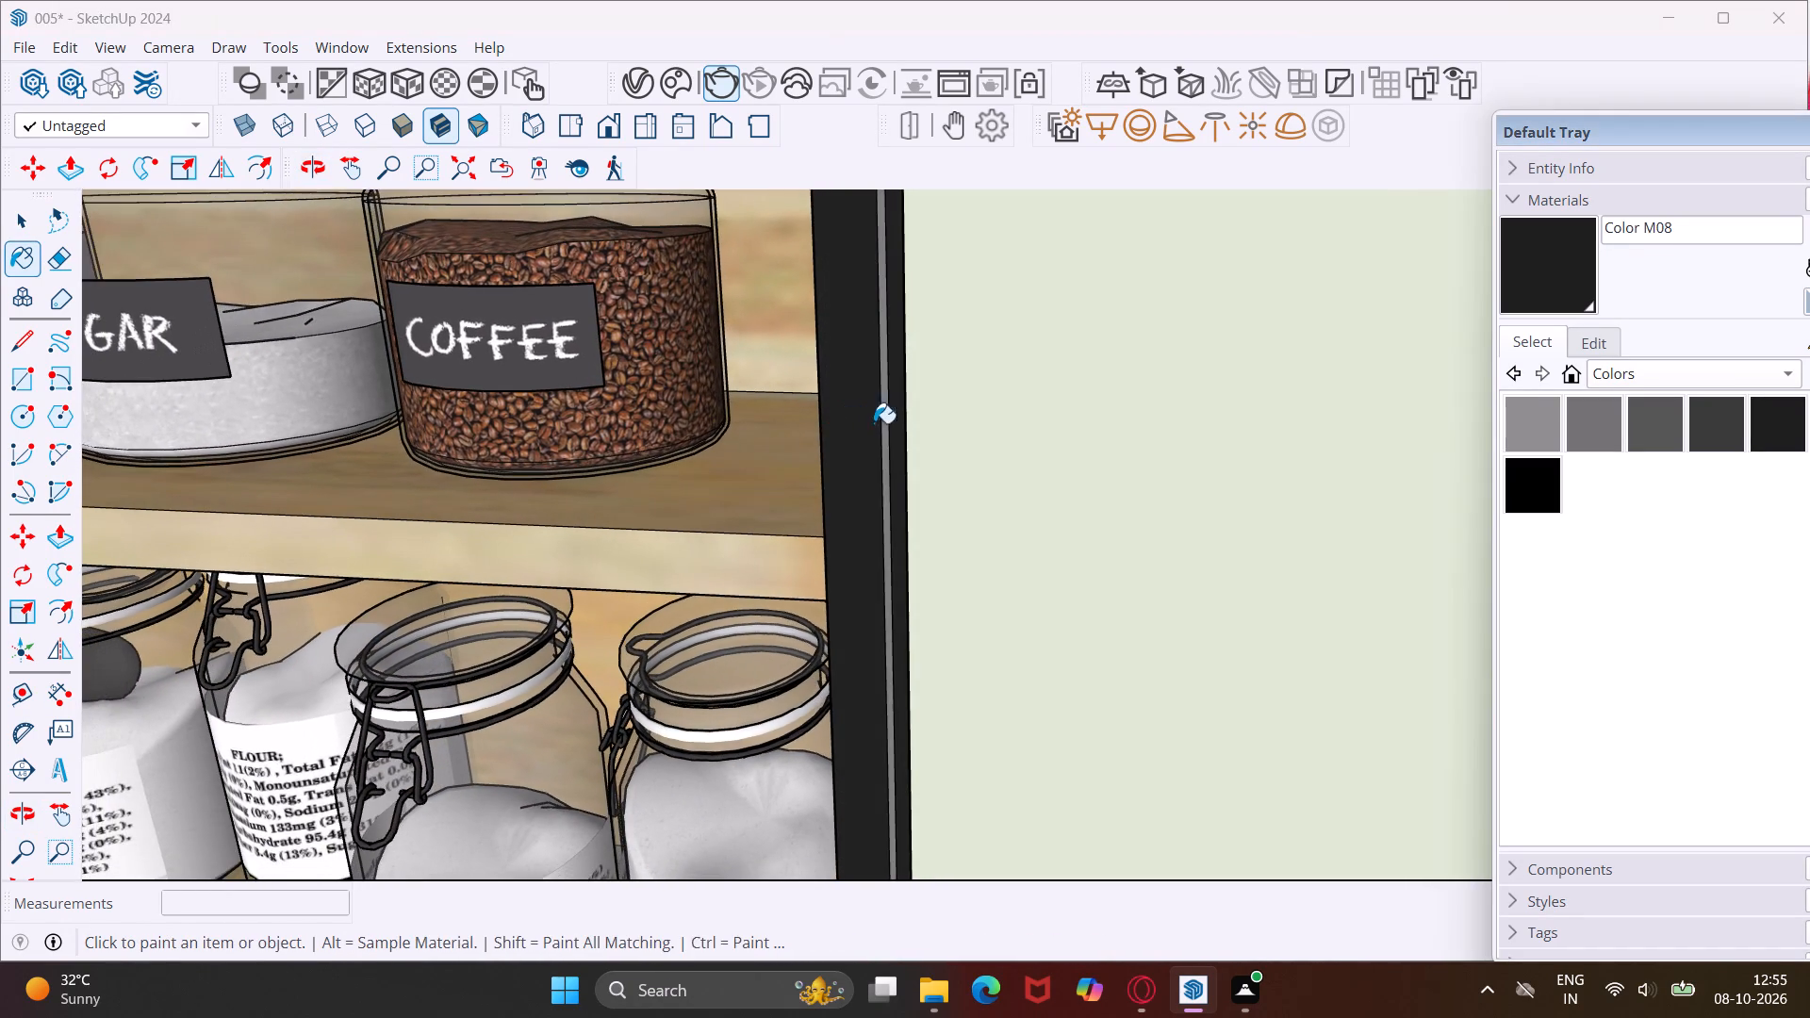
scroll(880, 422, "up", 3)
left_click(885, 413)
middle_click_drag(885, 413, 943, 412)
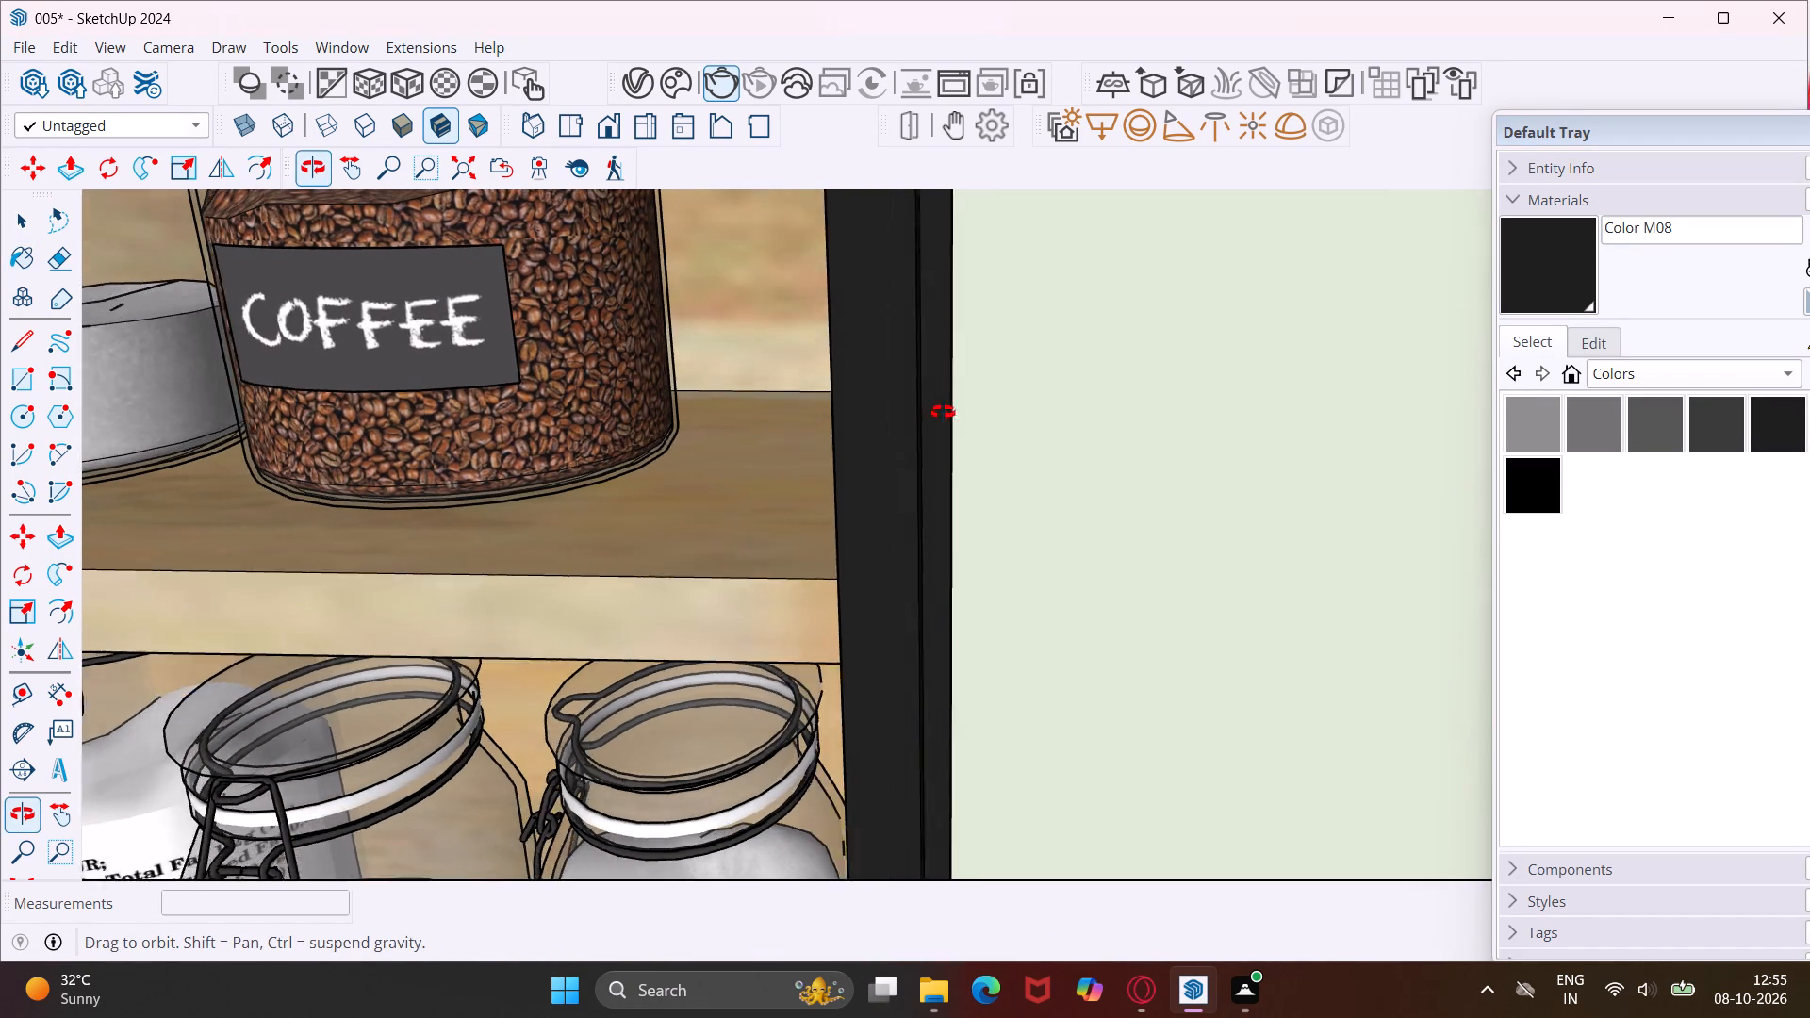
middle_click_drag(943, 412, 1015, 416)
Examine the jar shelf's edges and the rest of the kitchen for parts that still need painting.
scroll(1015, 416, "down", 19)
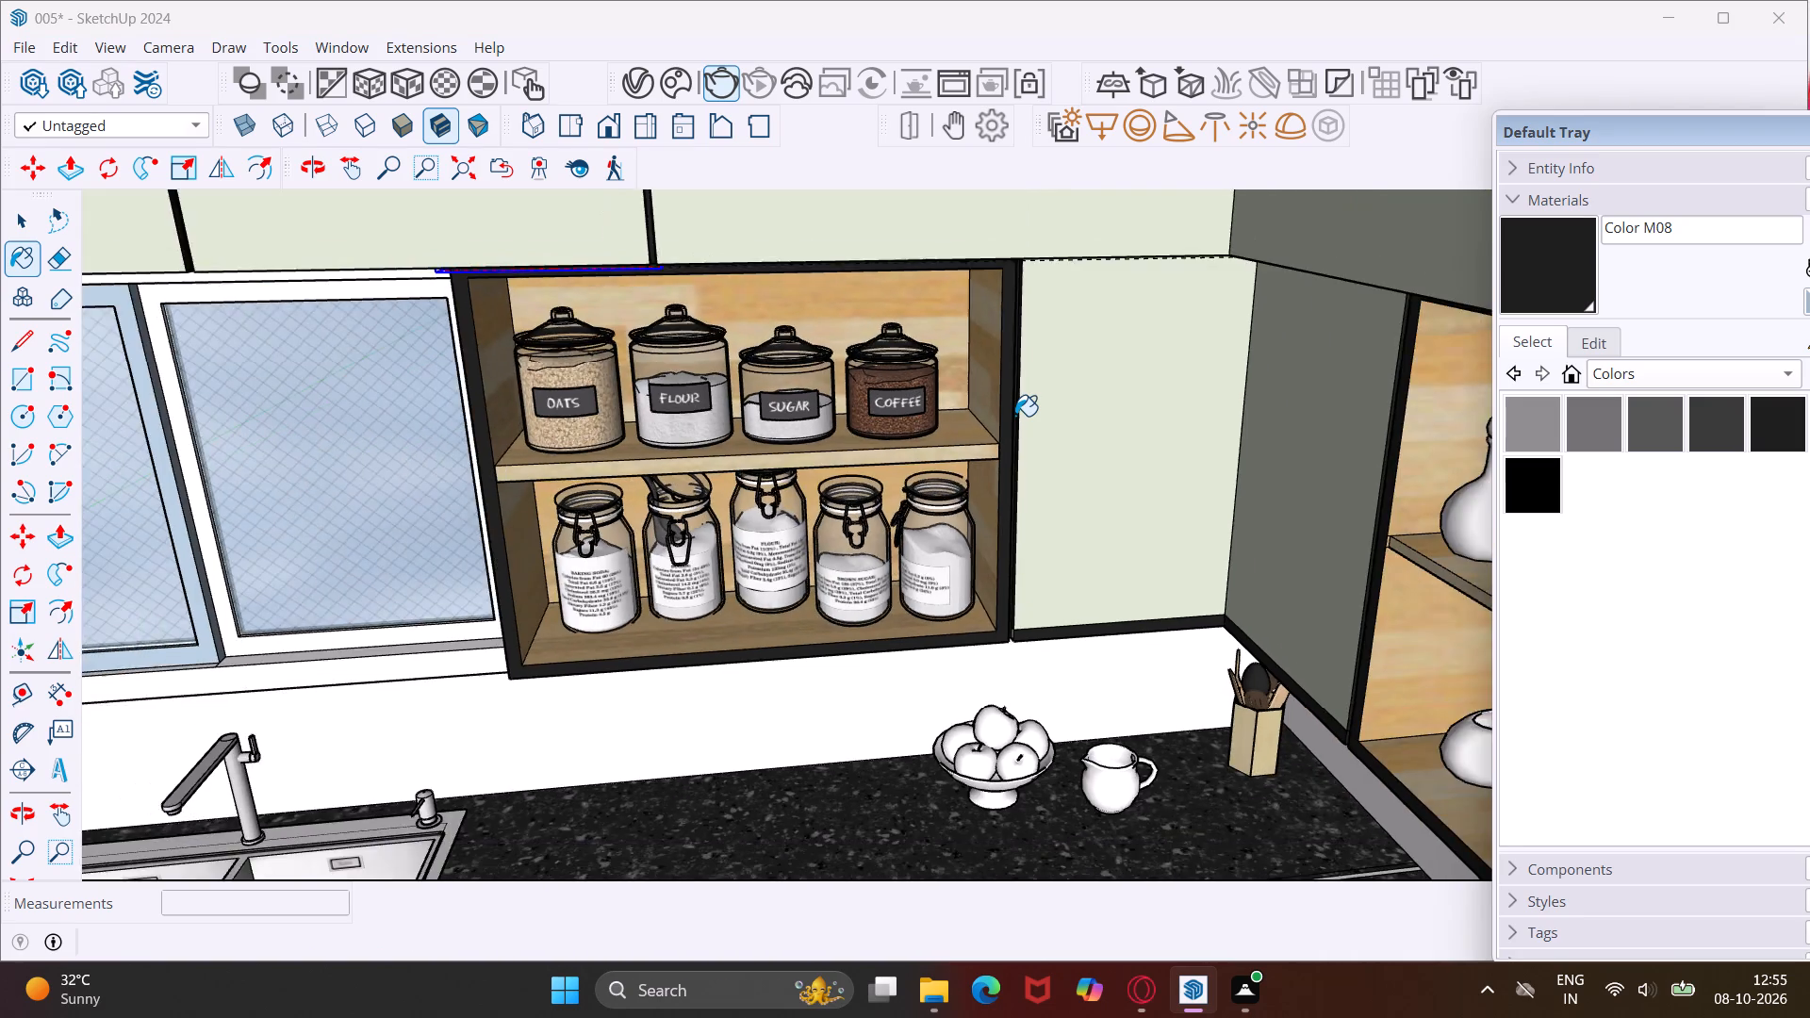
scroll(1015, 416, "down", 4)
middle_click_drag(1012, 345, 1012, 340)
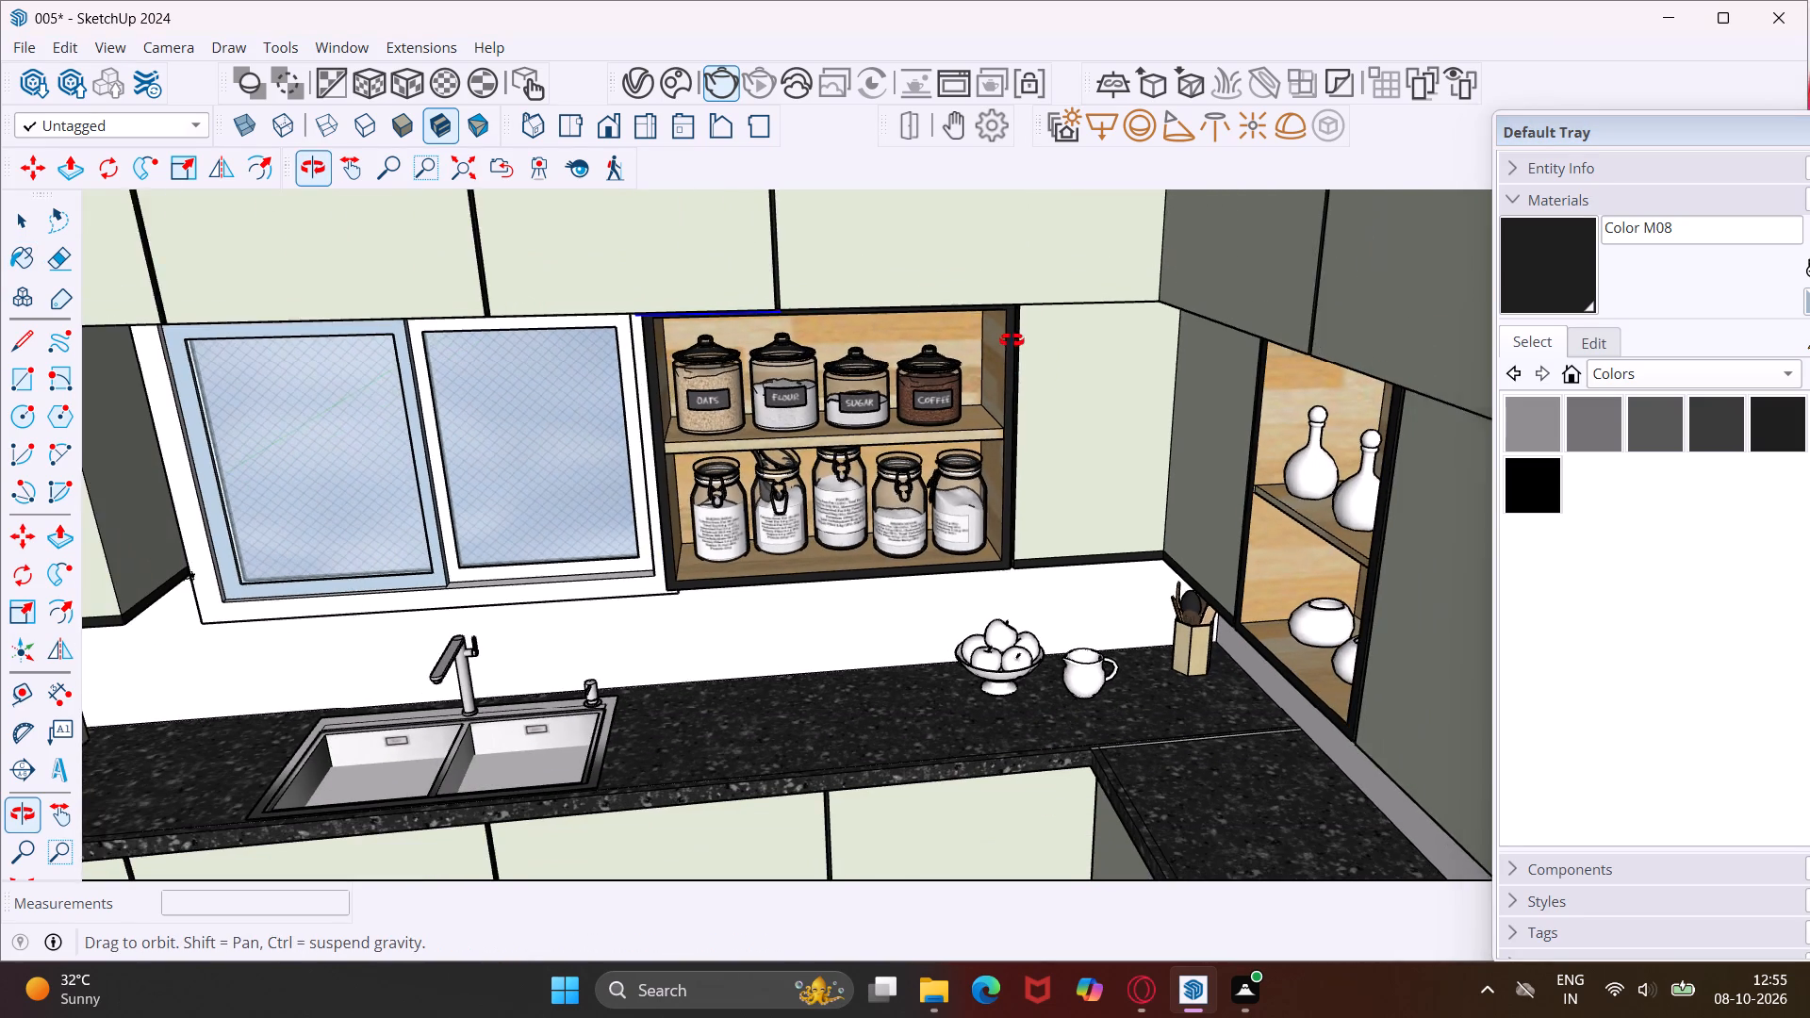
middle_click_drag(1012, 340, 1010, 235)
scroll(1009, 324, "up", 8)
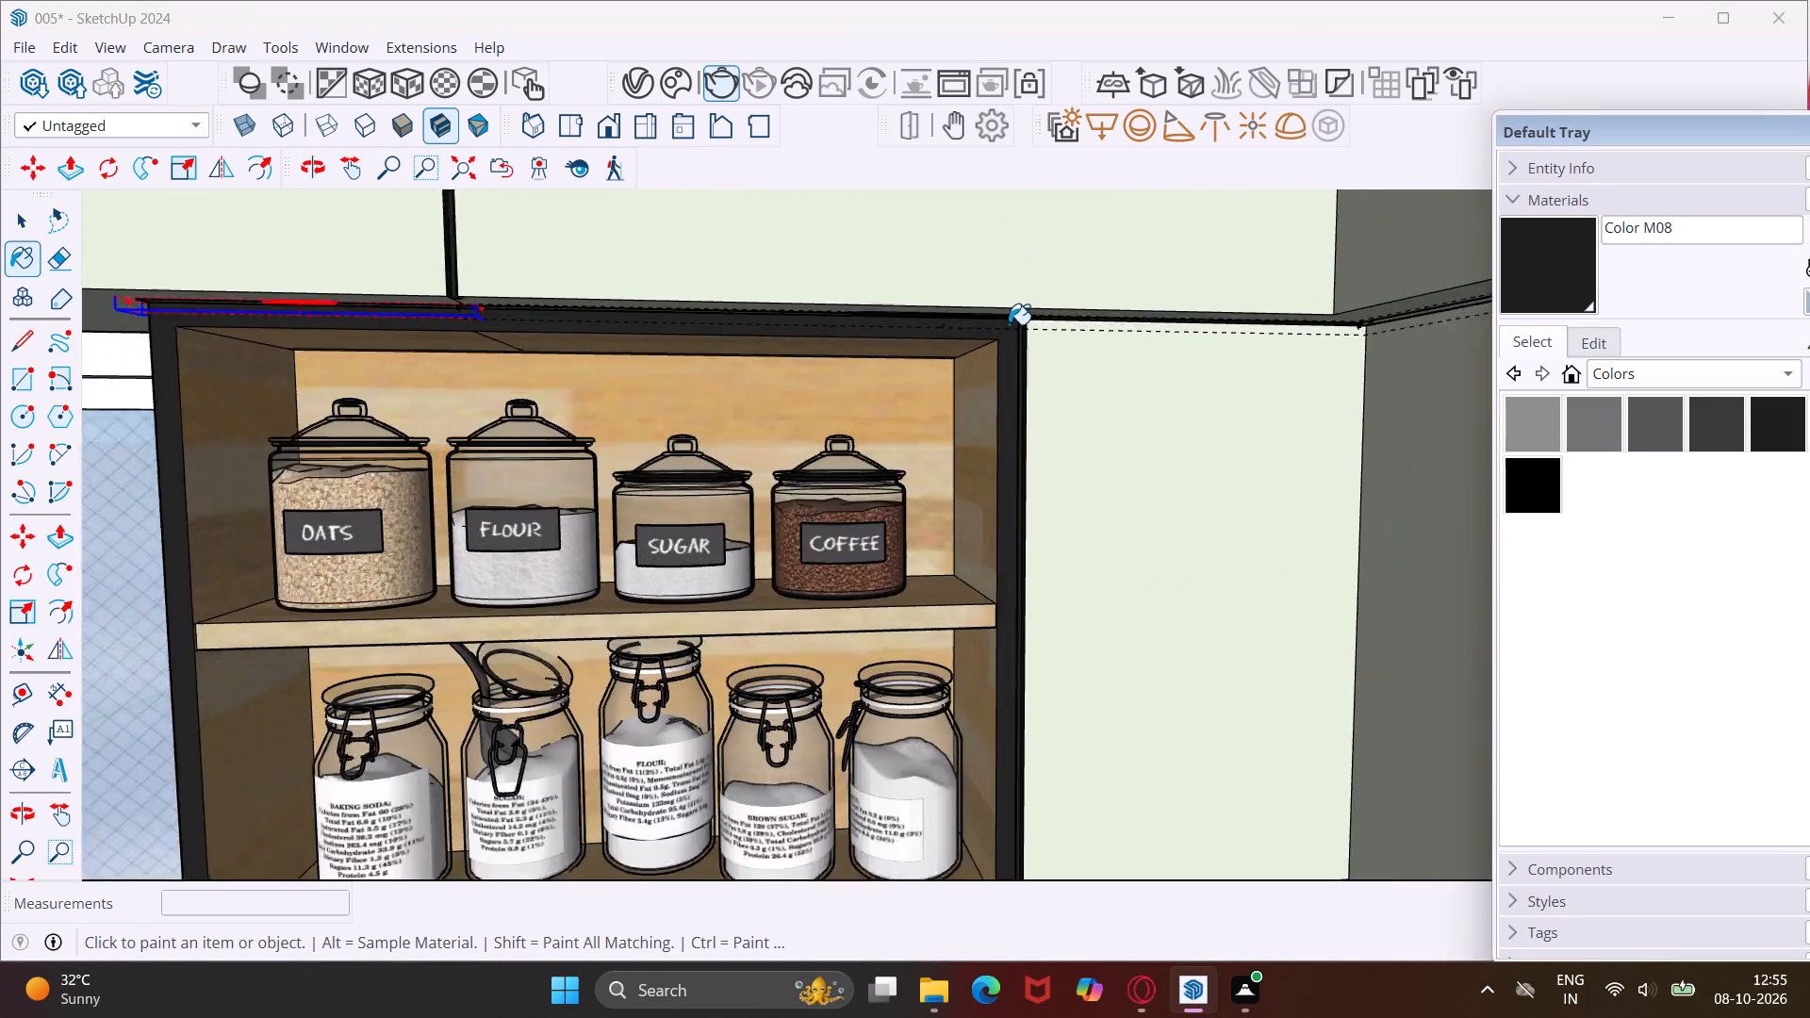
scroll(1009, 324, "up", 10)
scroll(1055, 317, "down", 20)
scroll(1055, 317, "down", 4)
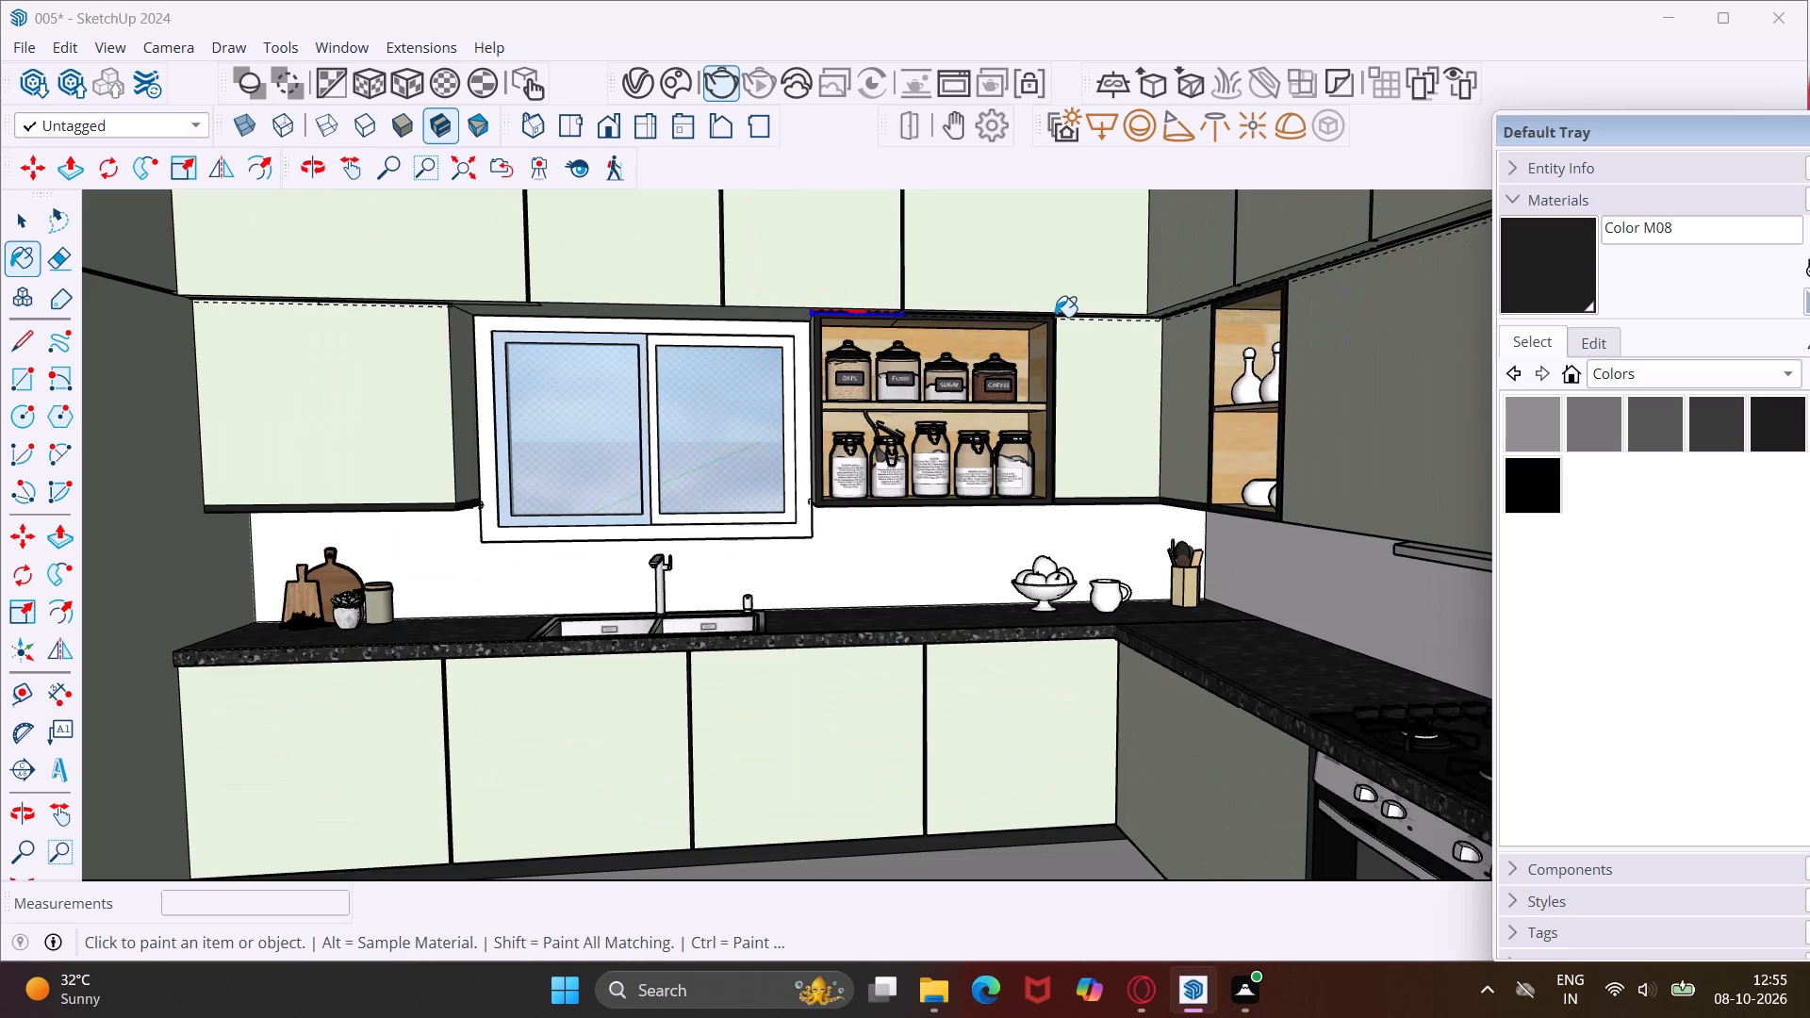
scroll(1055, 317, "down", 6)
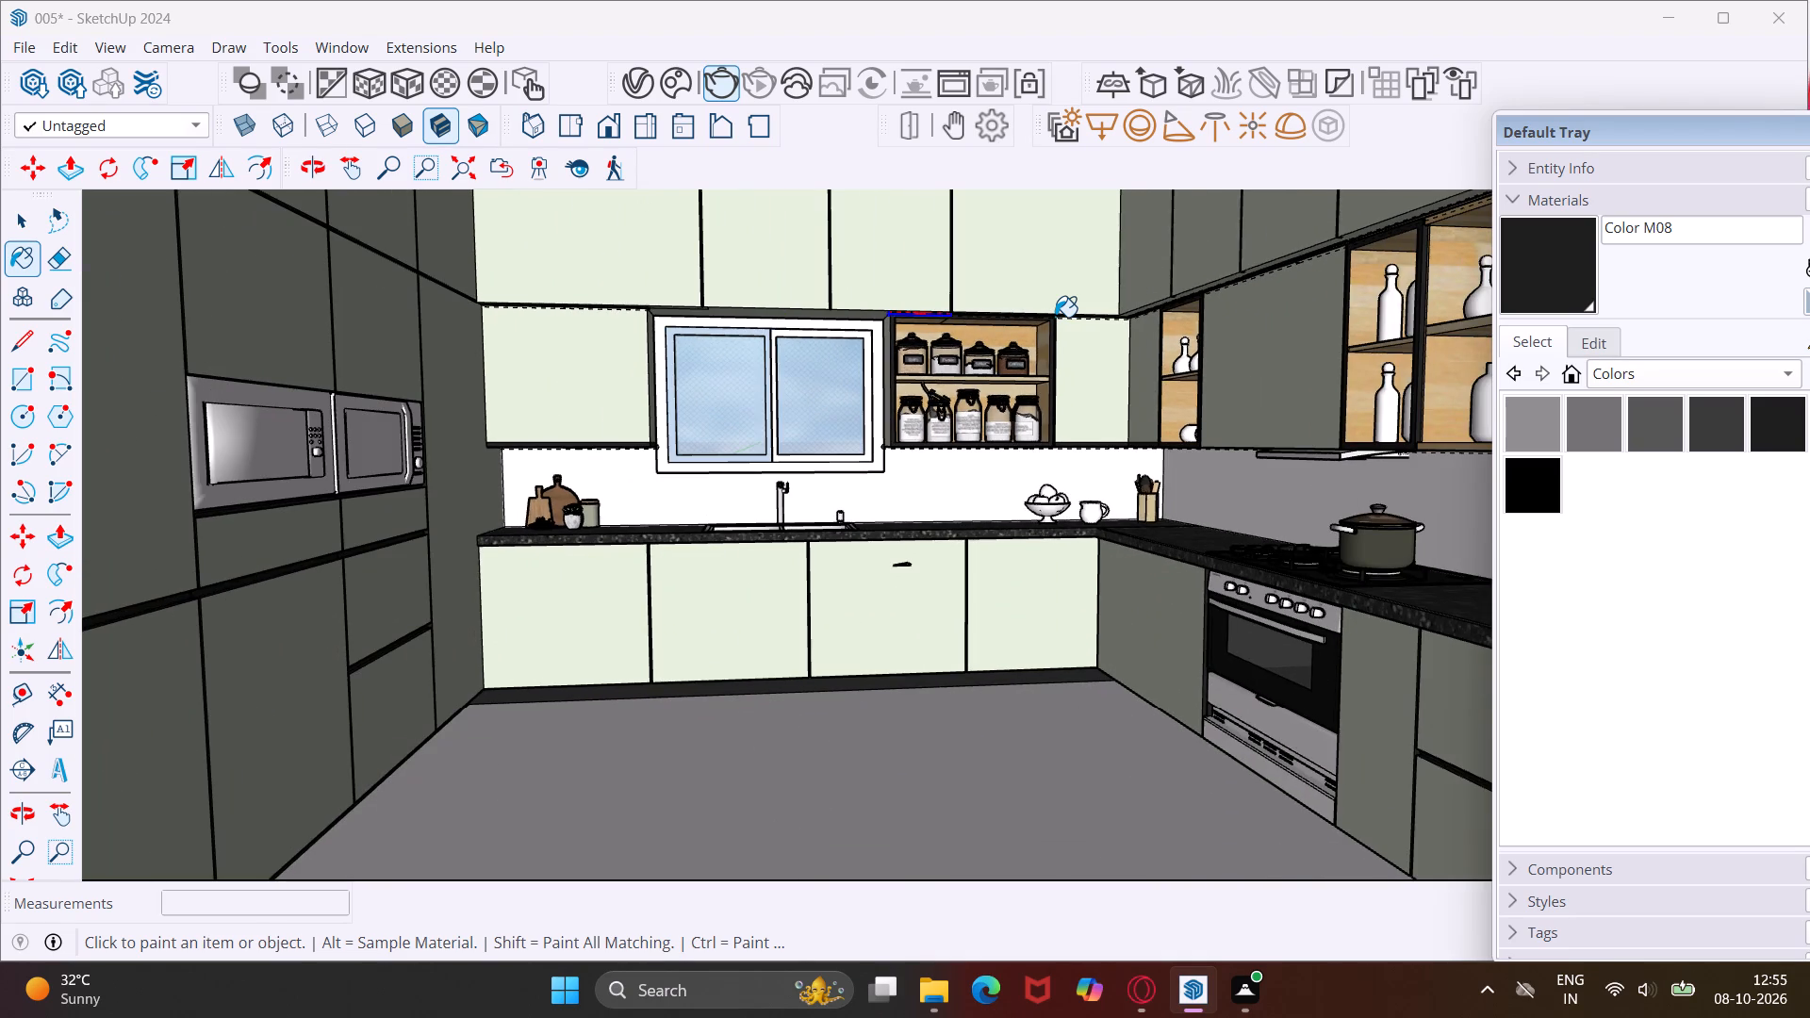
scroll(1055, 317, "down", 1)
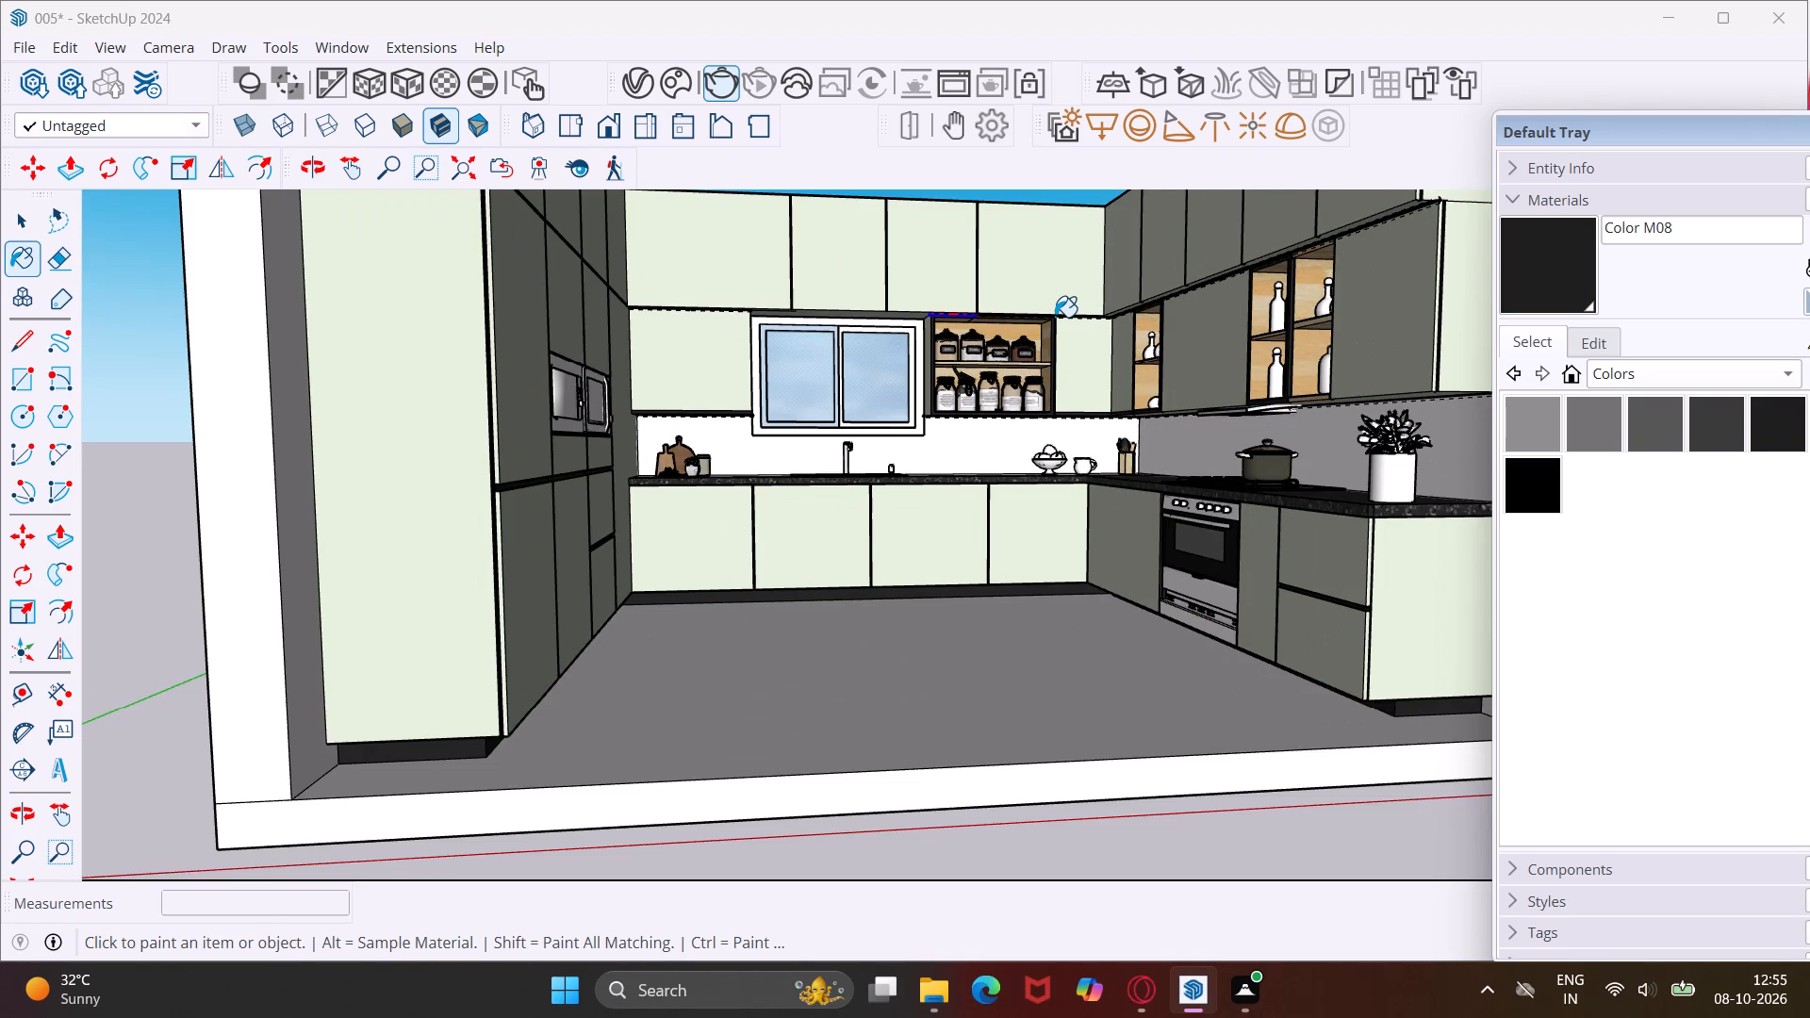
key("Escape")
key("space")
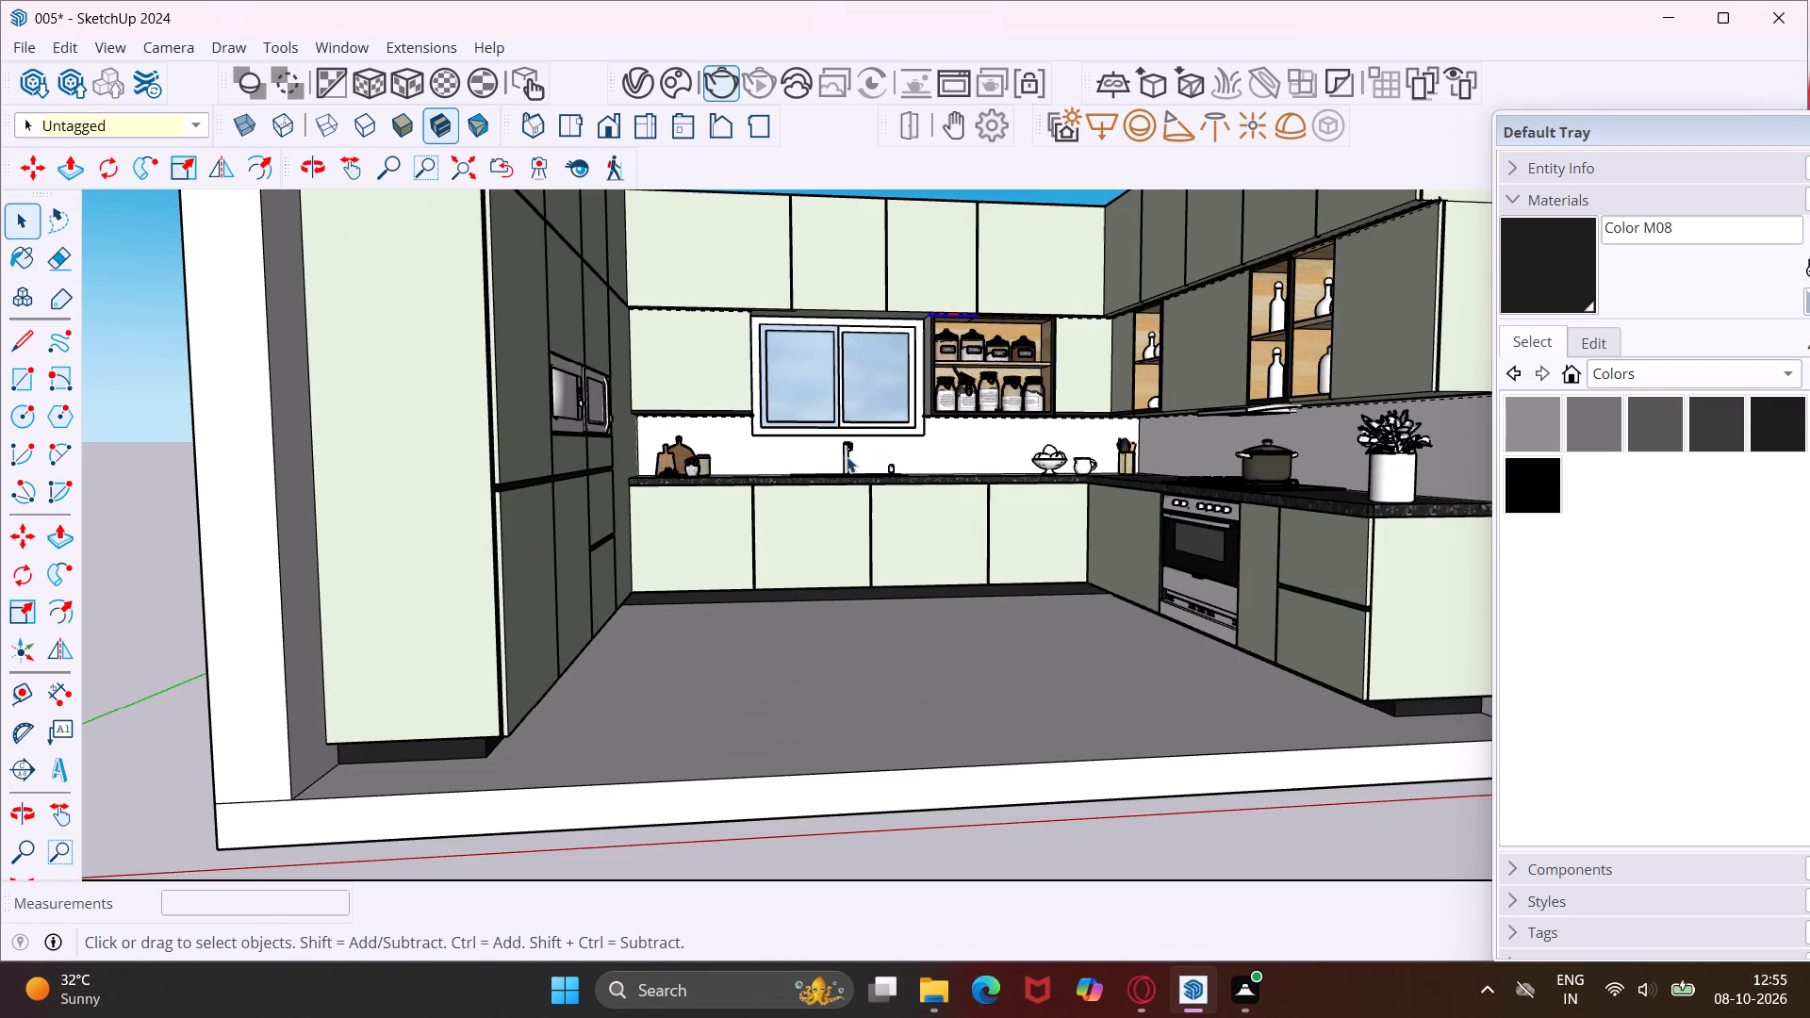
Paint the floors of both sink basins with Color M08.
left_click(1508, 287)
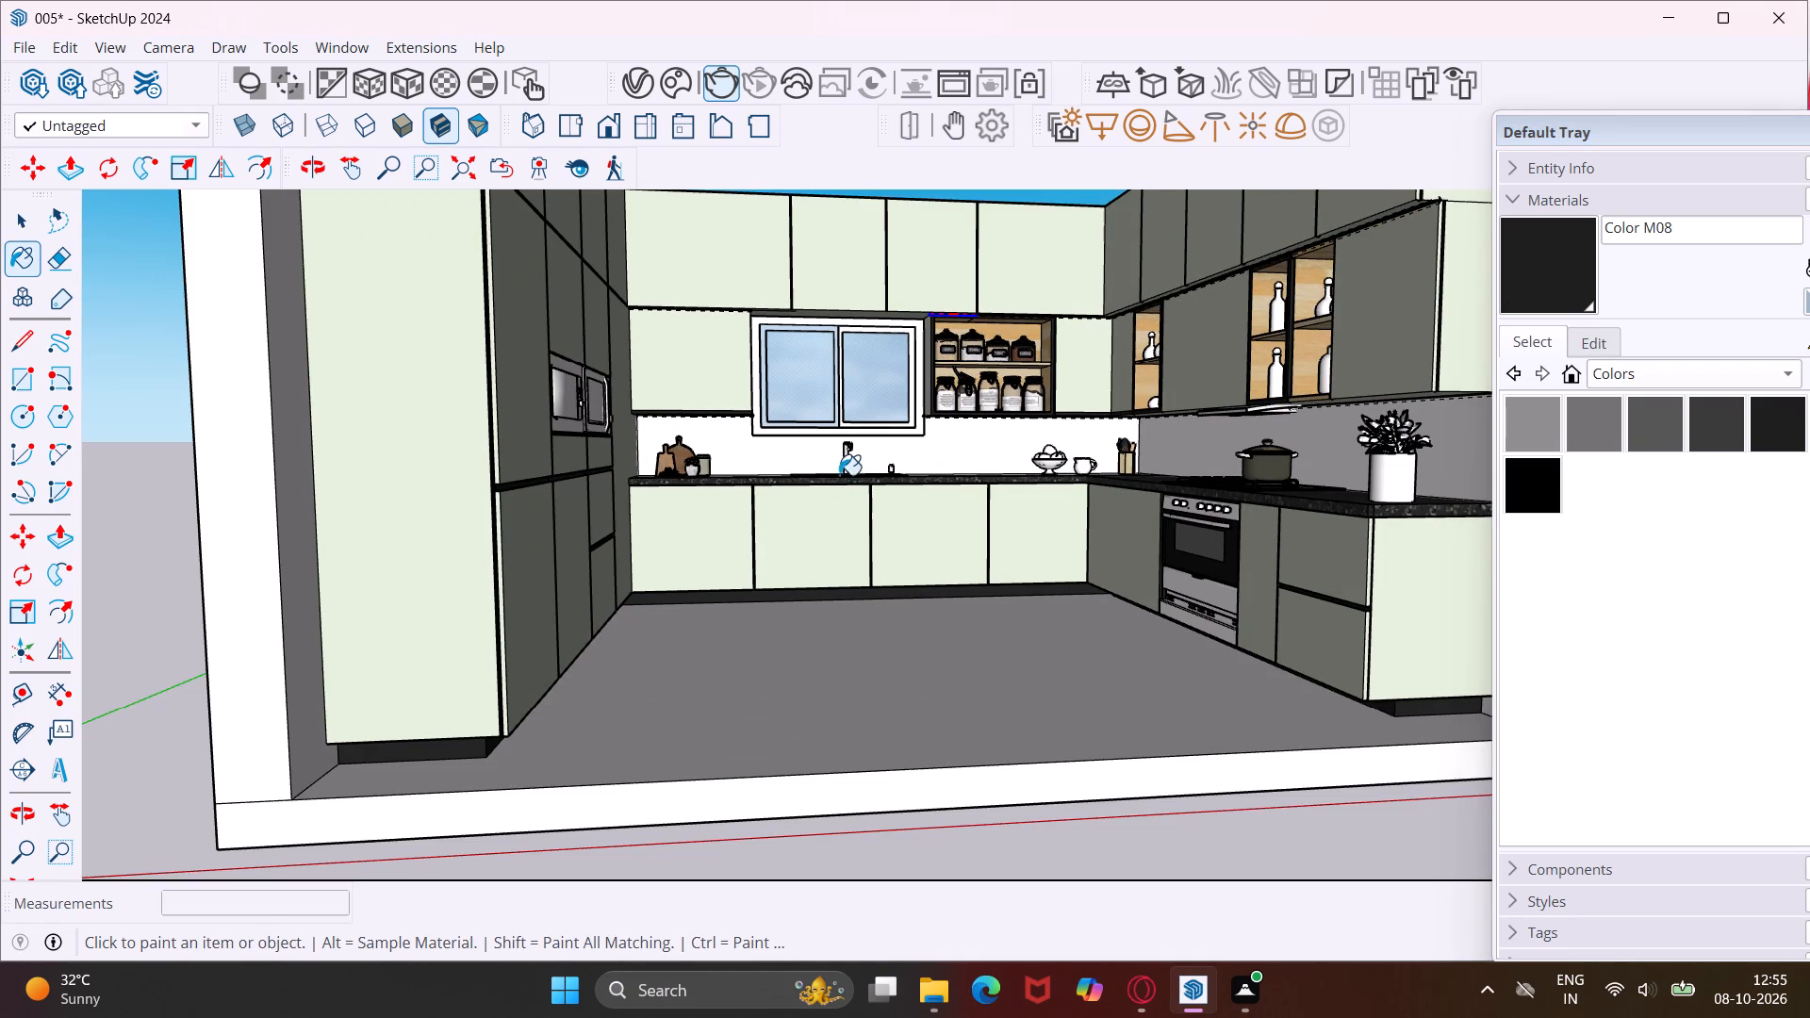
scroll(856, 470, "up", 11)
middle_click_drag(856, 470, 810, 628)
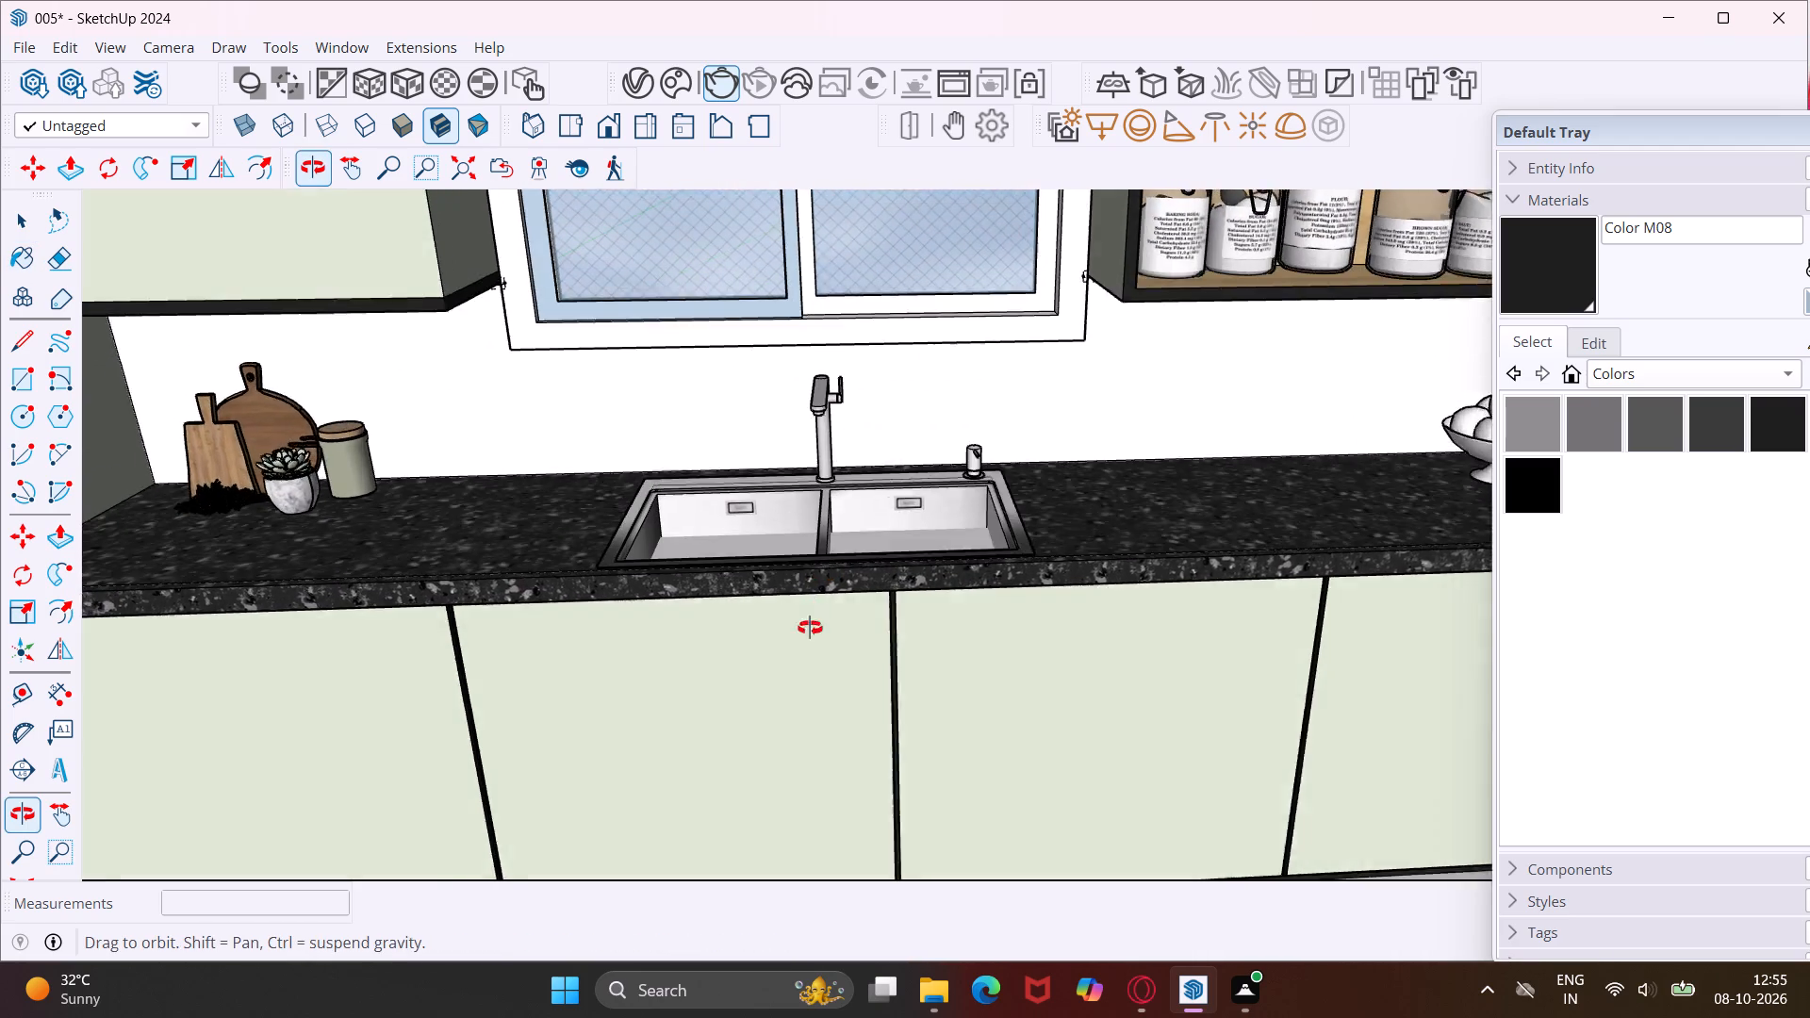
middle_click_drag(810, 628, 795, 675)
scroll(859, 557, "up", 4)
left_click(859, 557)
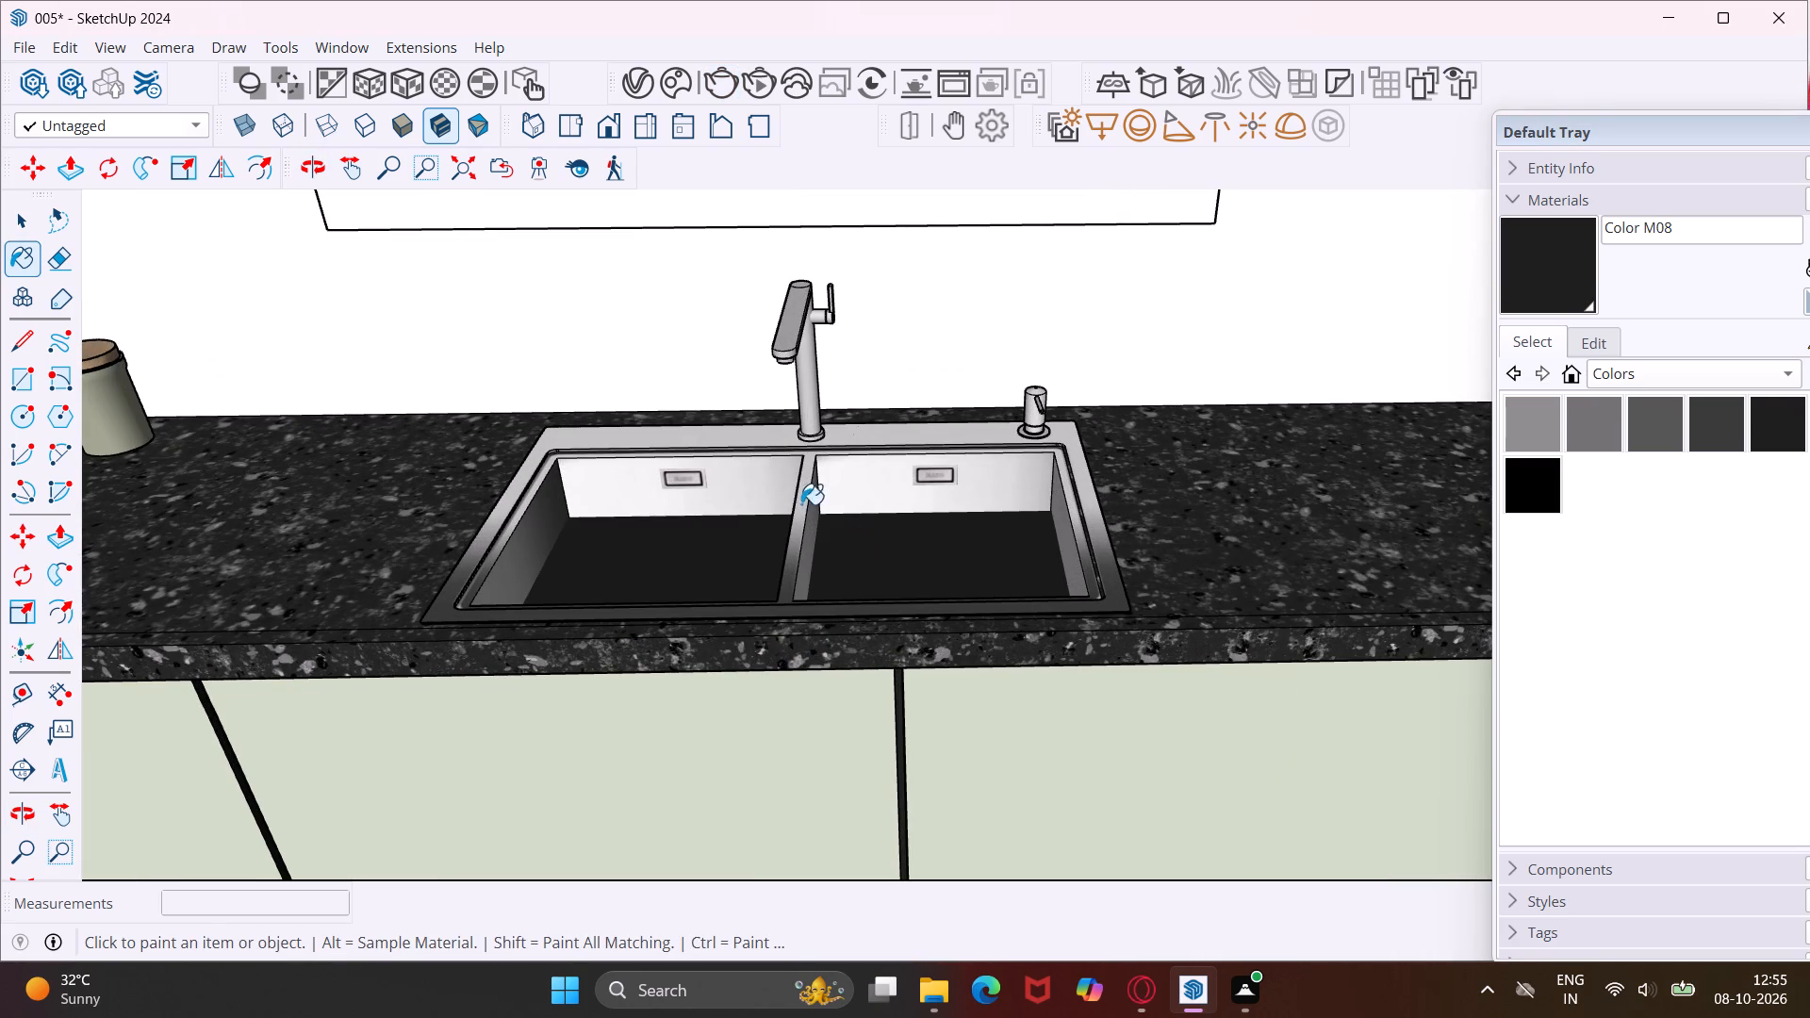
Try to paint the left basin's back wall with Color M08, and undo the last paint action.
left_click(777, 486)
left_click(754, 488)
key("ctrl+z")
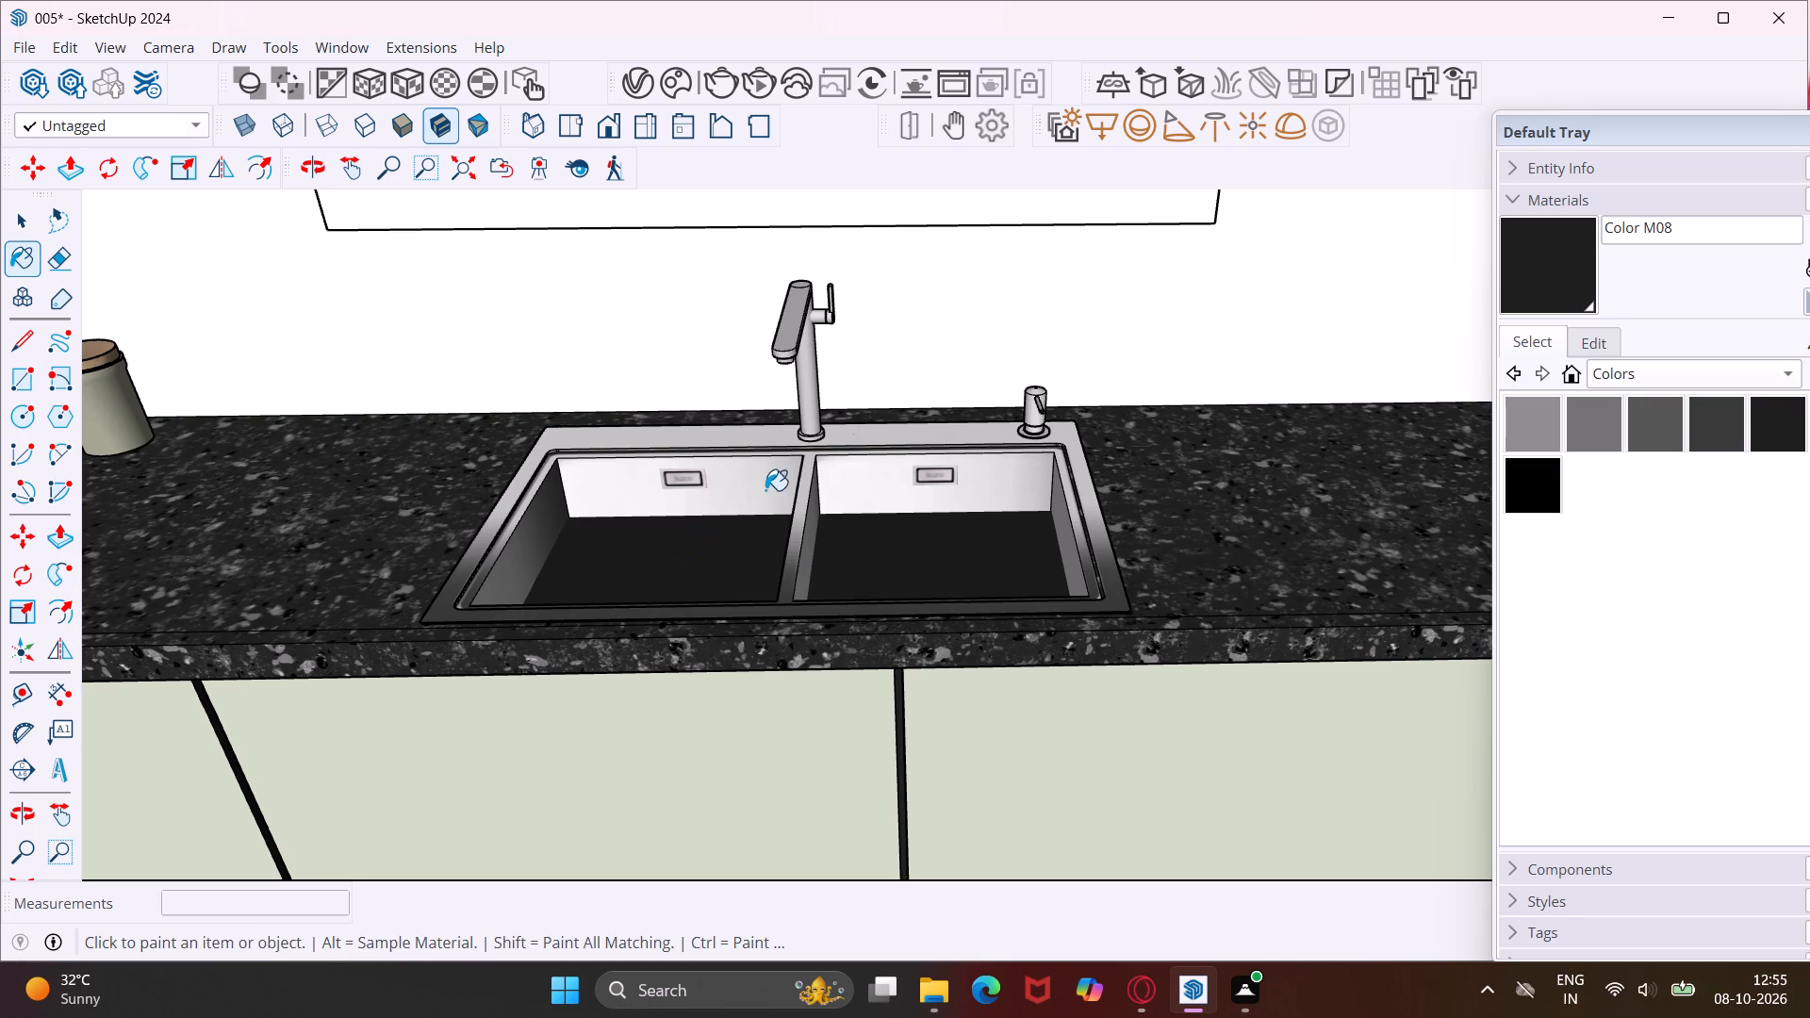
Open the sink component for editing and try to paint its centre divider with Color M08.
key("Escape")
key("space")
triple_click(800, 553)
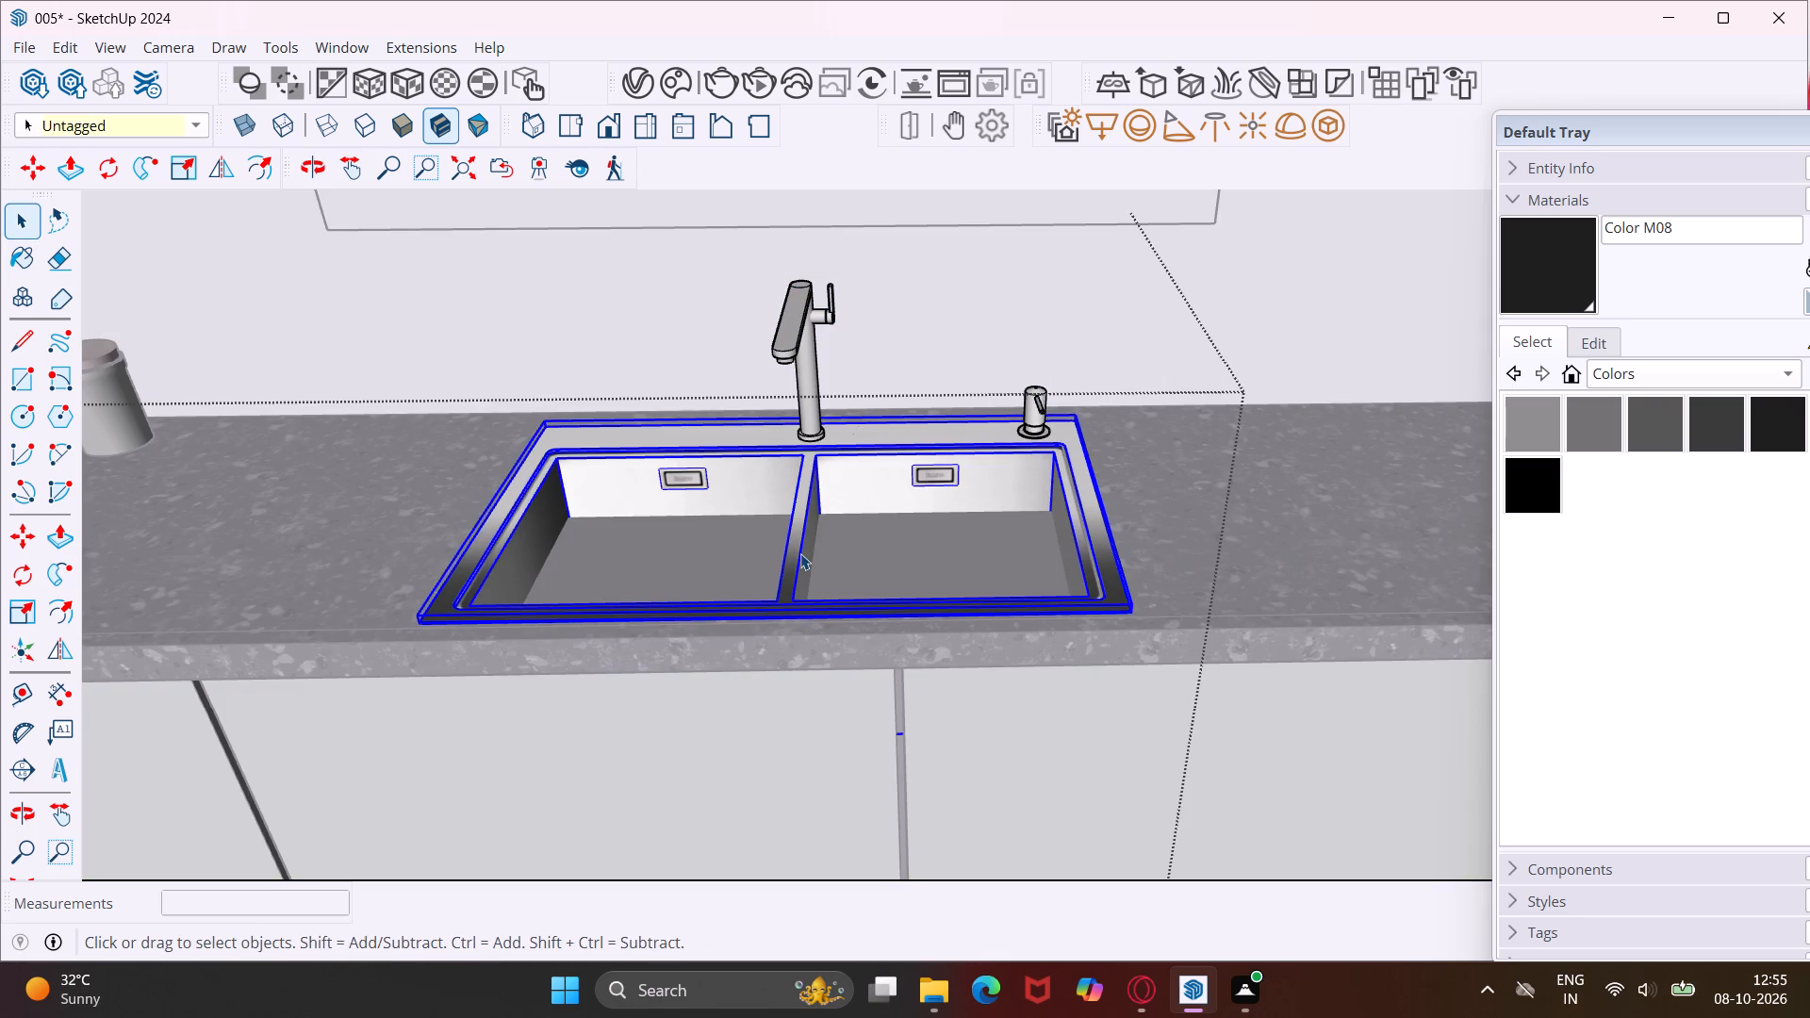
left_click(1534, 279)
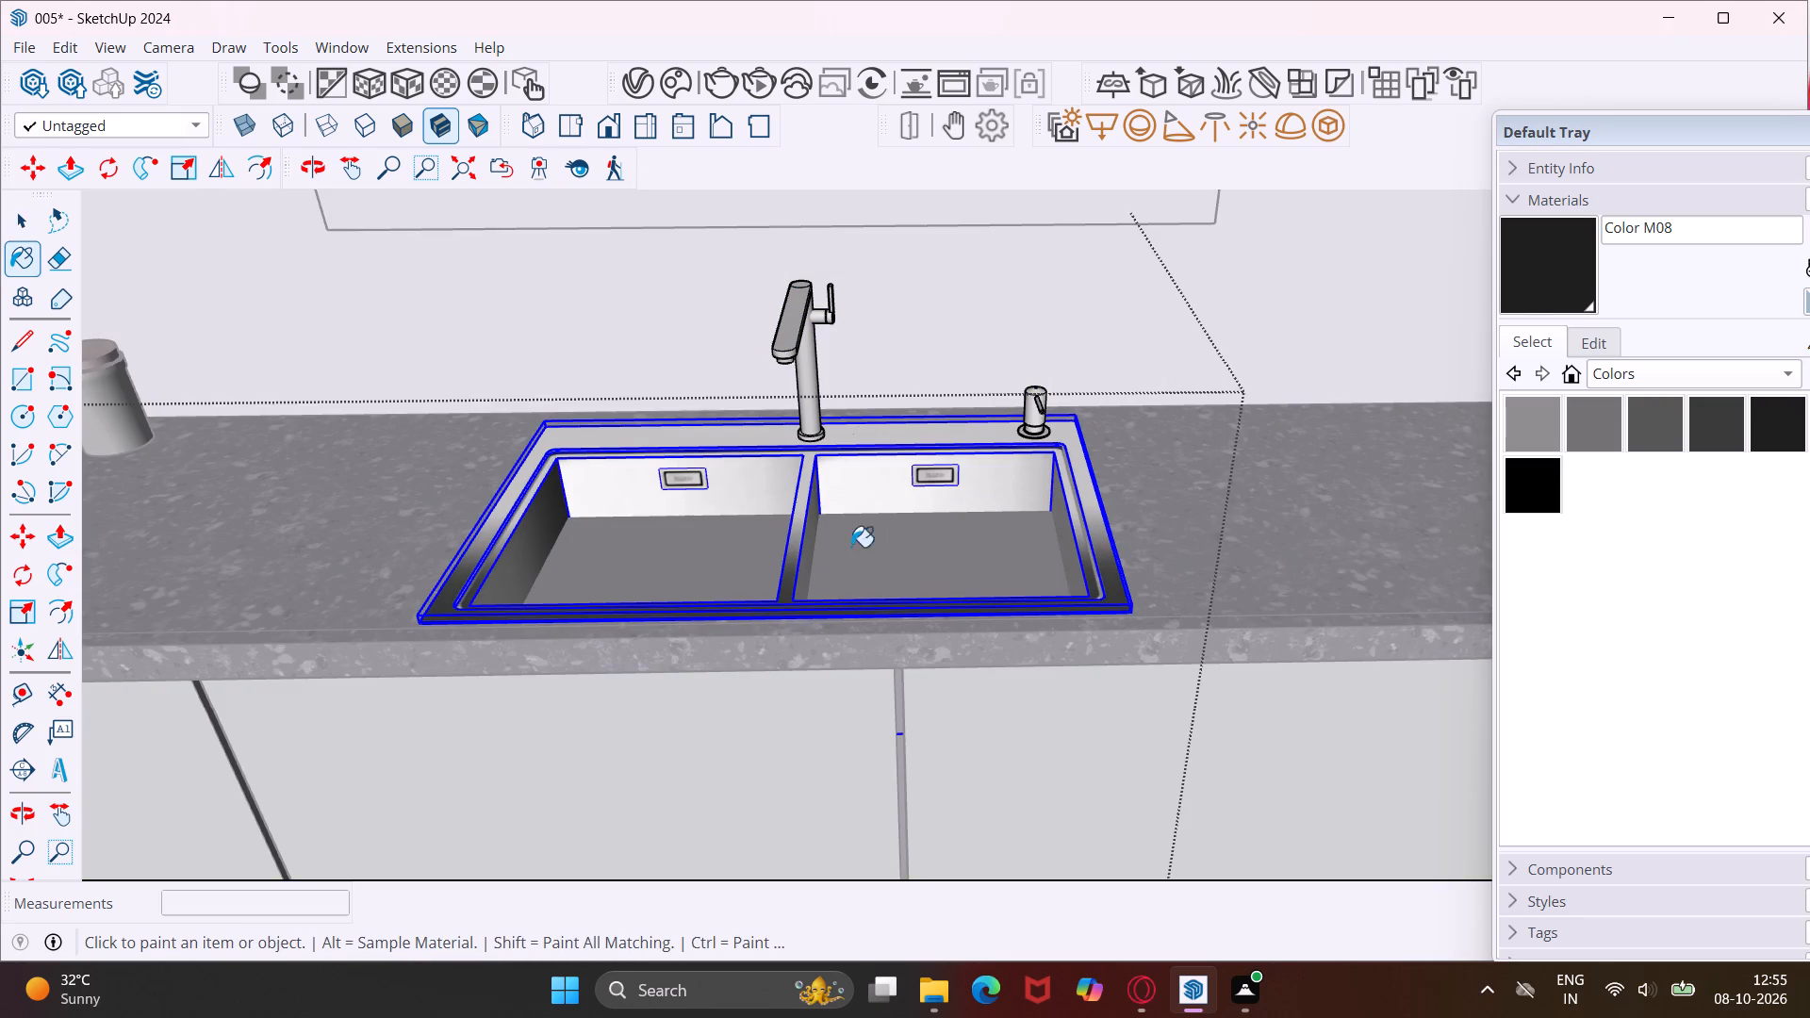
scroll(781, 553, "up", 7)
left_click(803, 570)
left_click(803, 570)
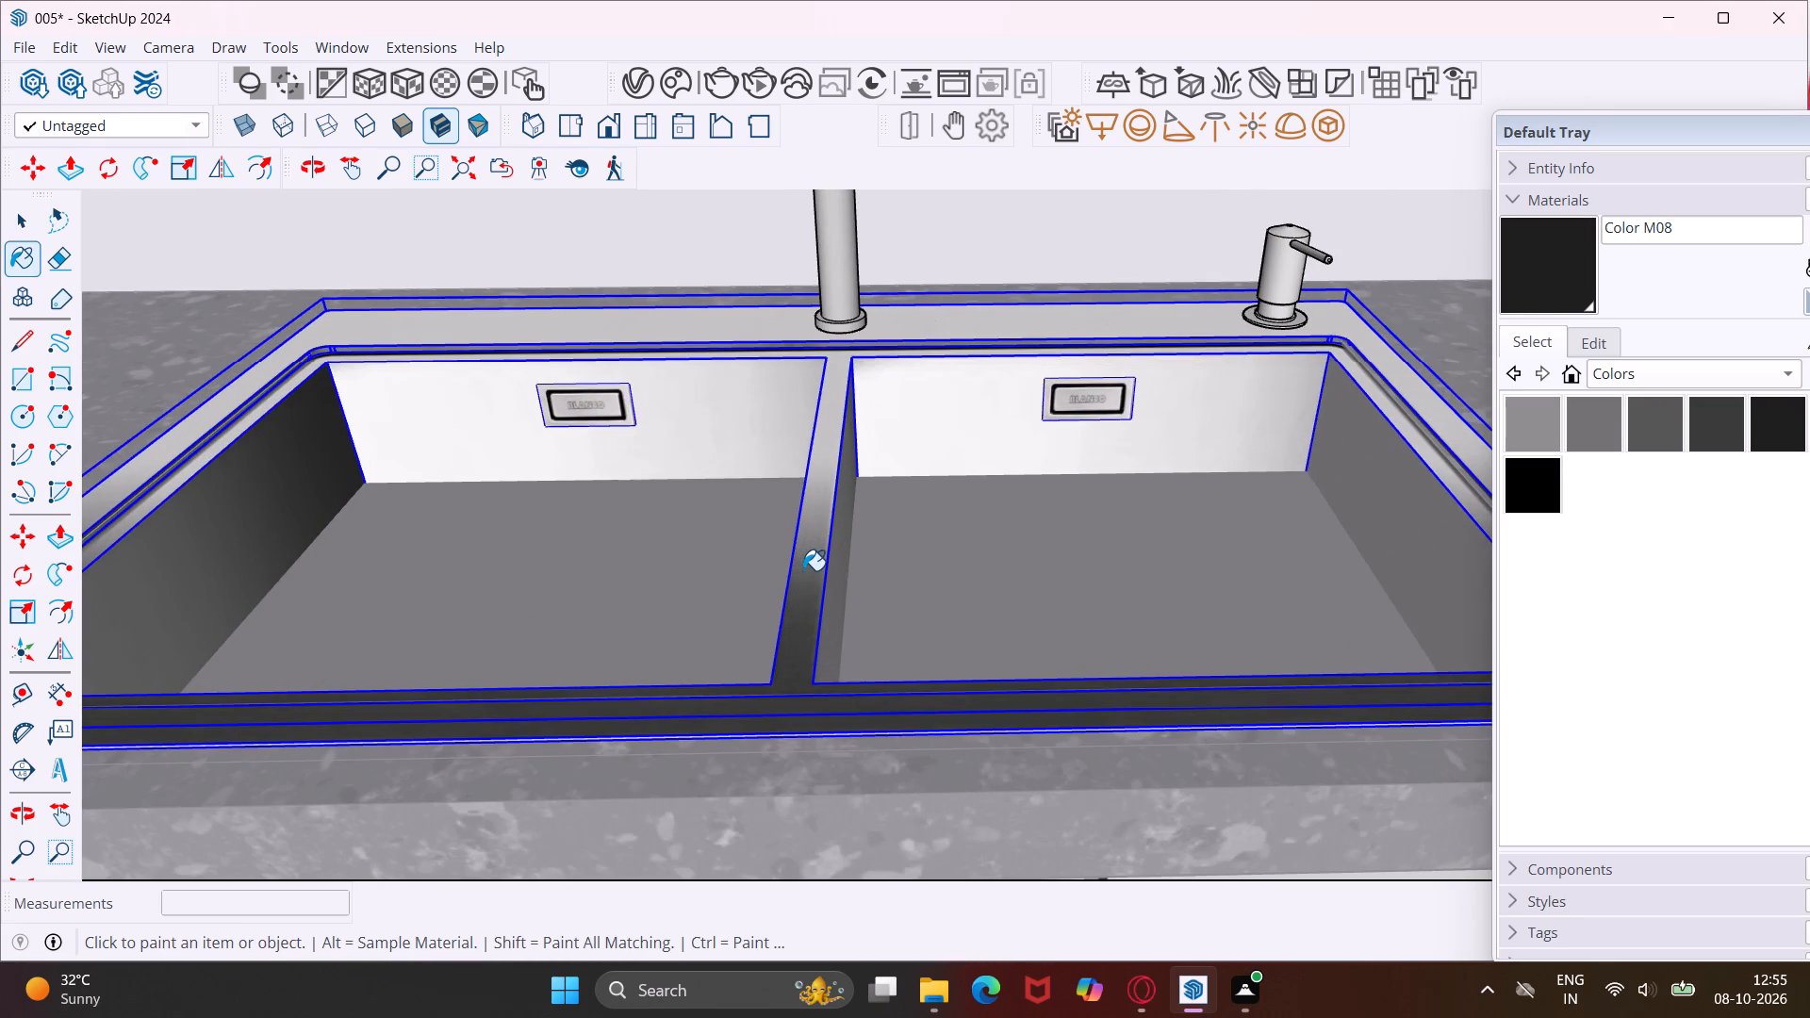
Open the sink's nested group and paint the divider, inner rim and outer rim with Color M08.
key("Escape")
key("space")
triple_click(803, 570)
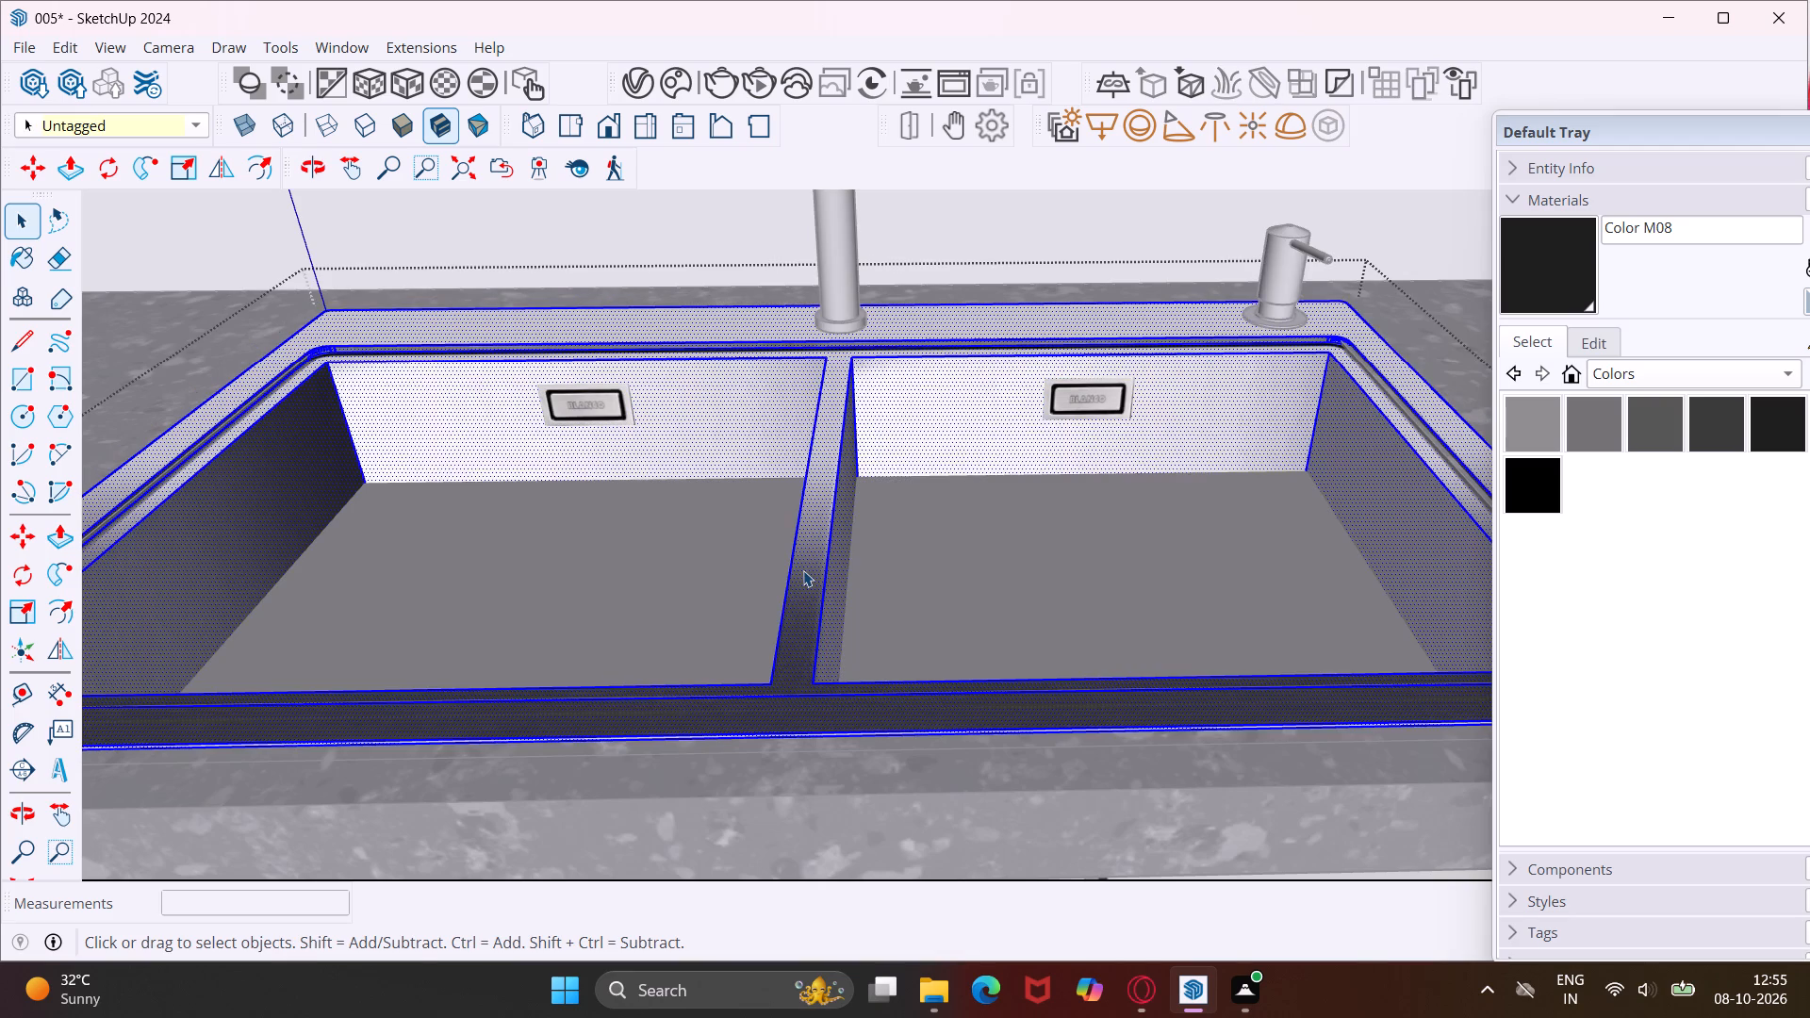
double_click(803, 570)
double_click(803, 570)
triple_click(803, 570)
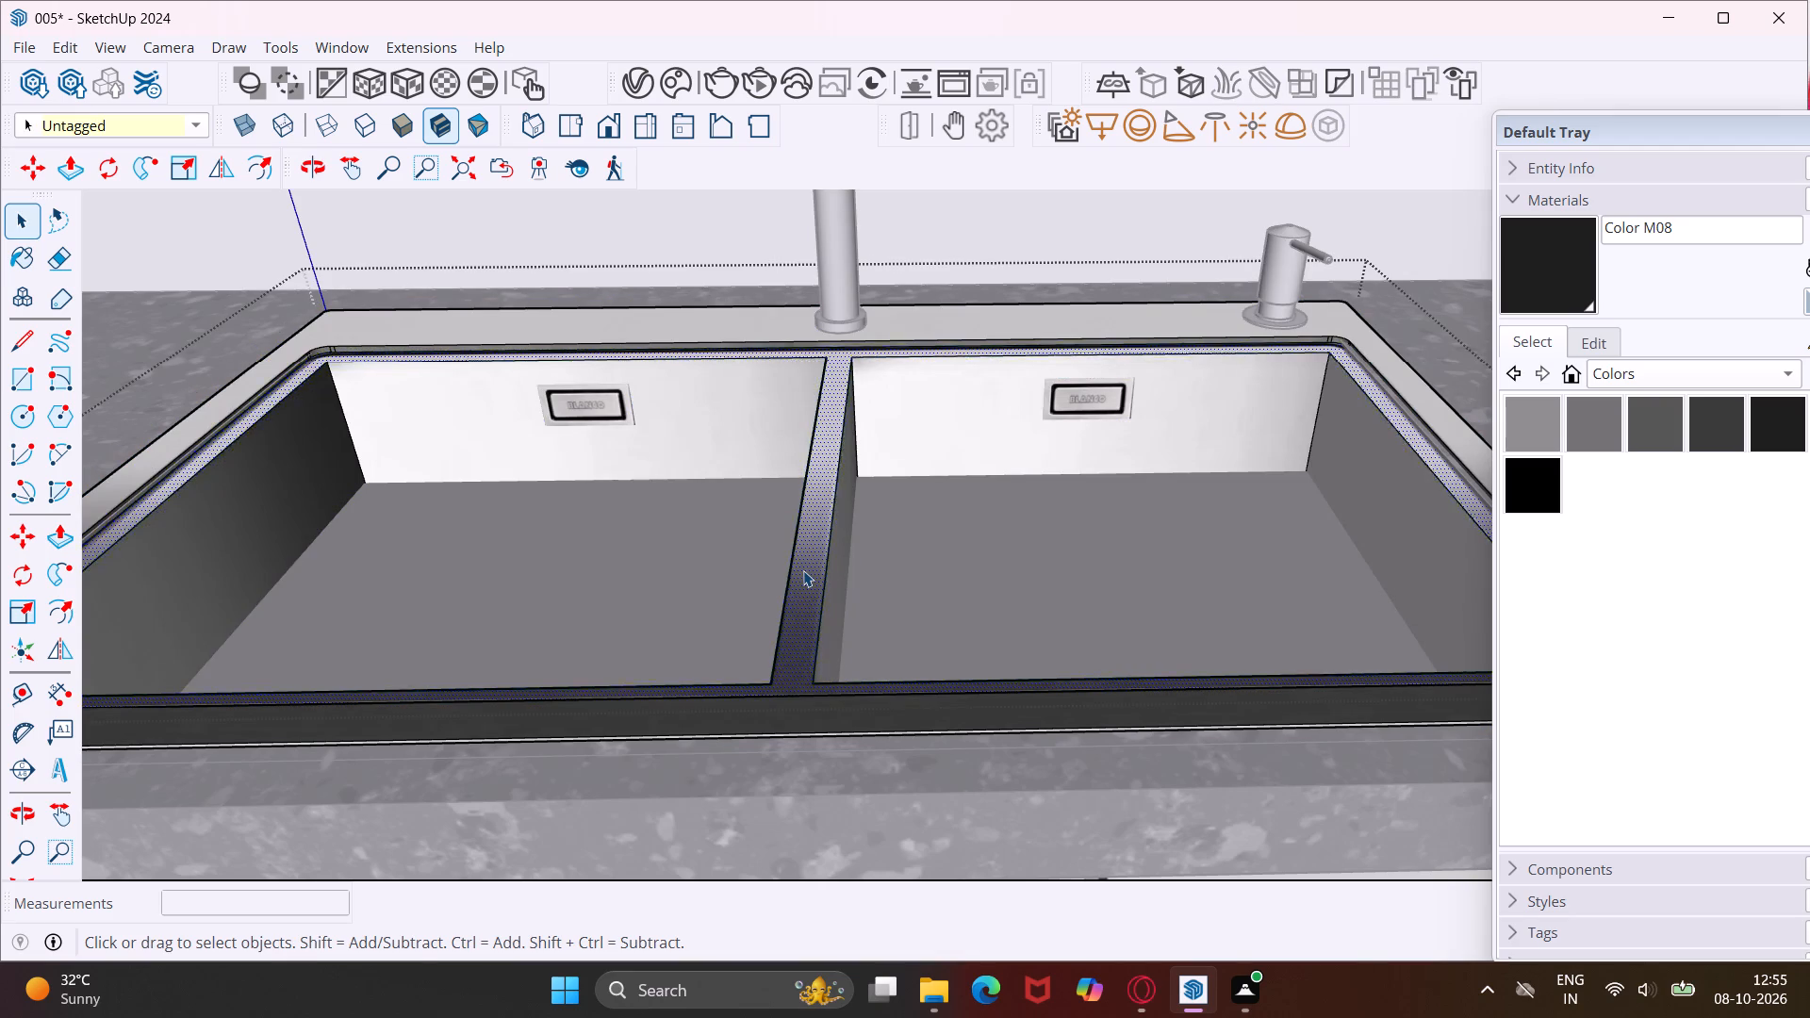
left_click(806, 594)
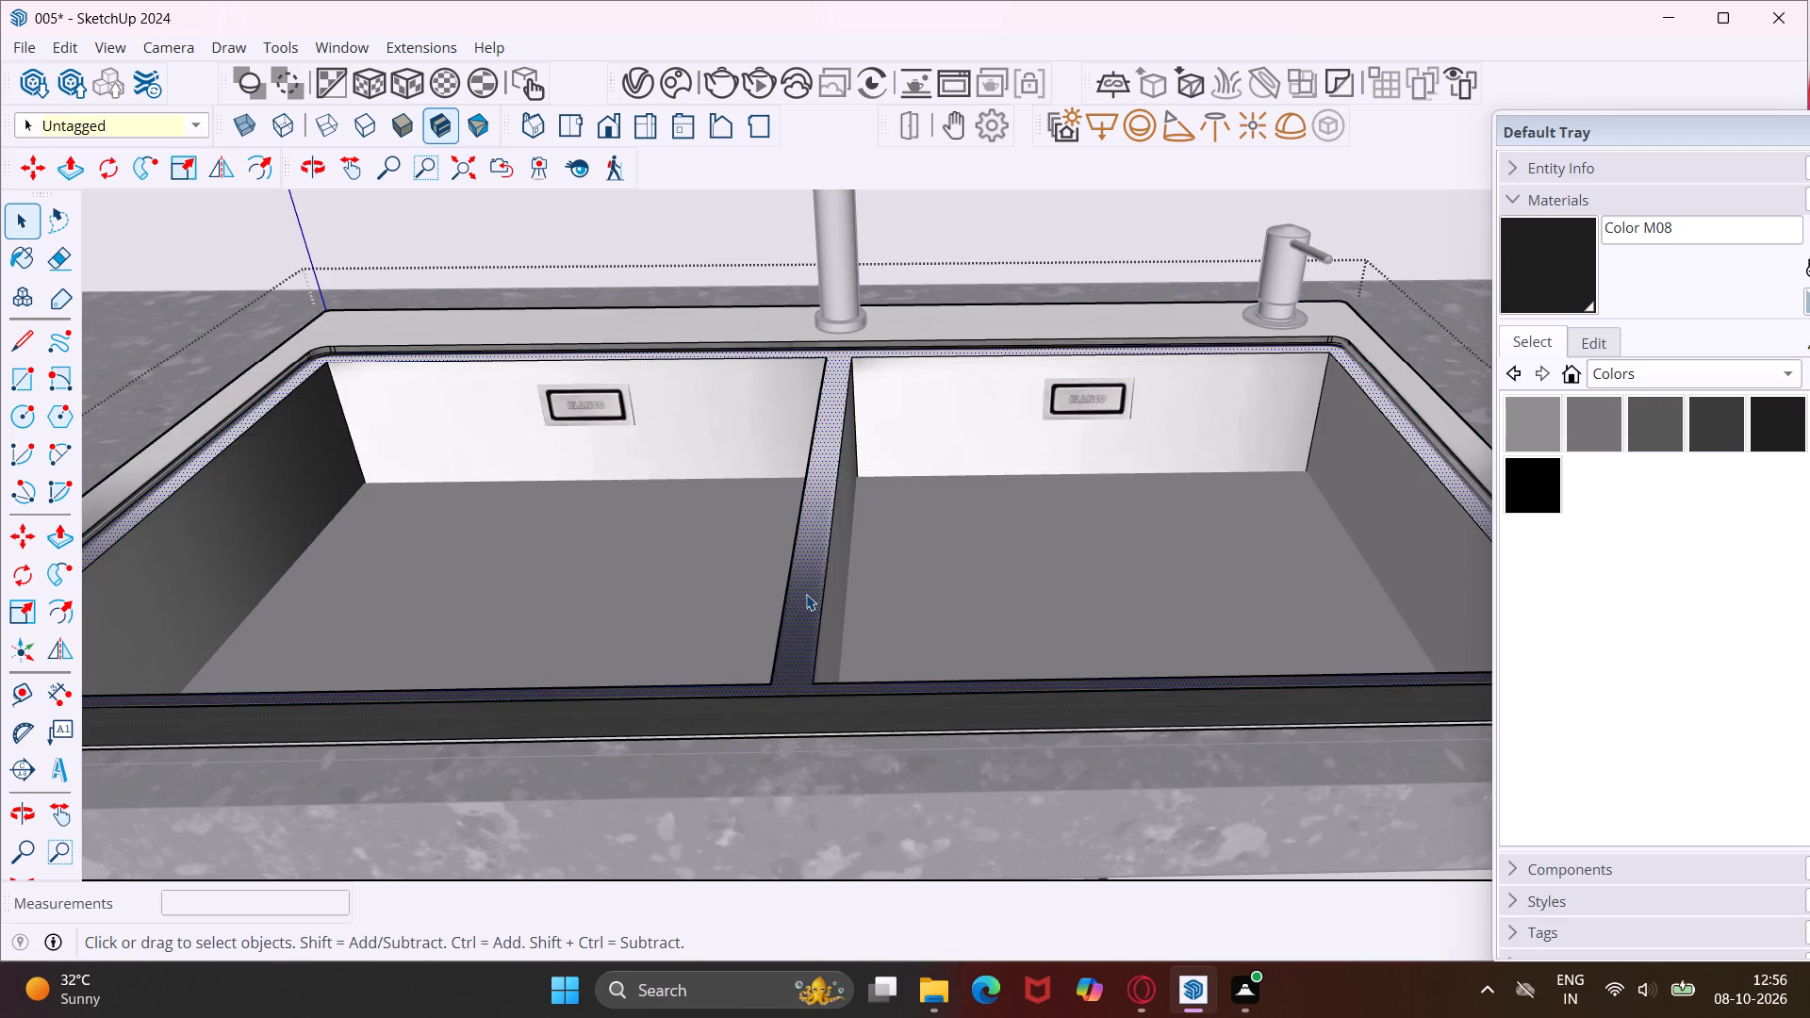
left_click(1549, 277)
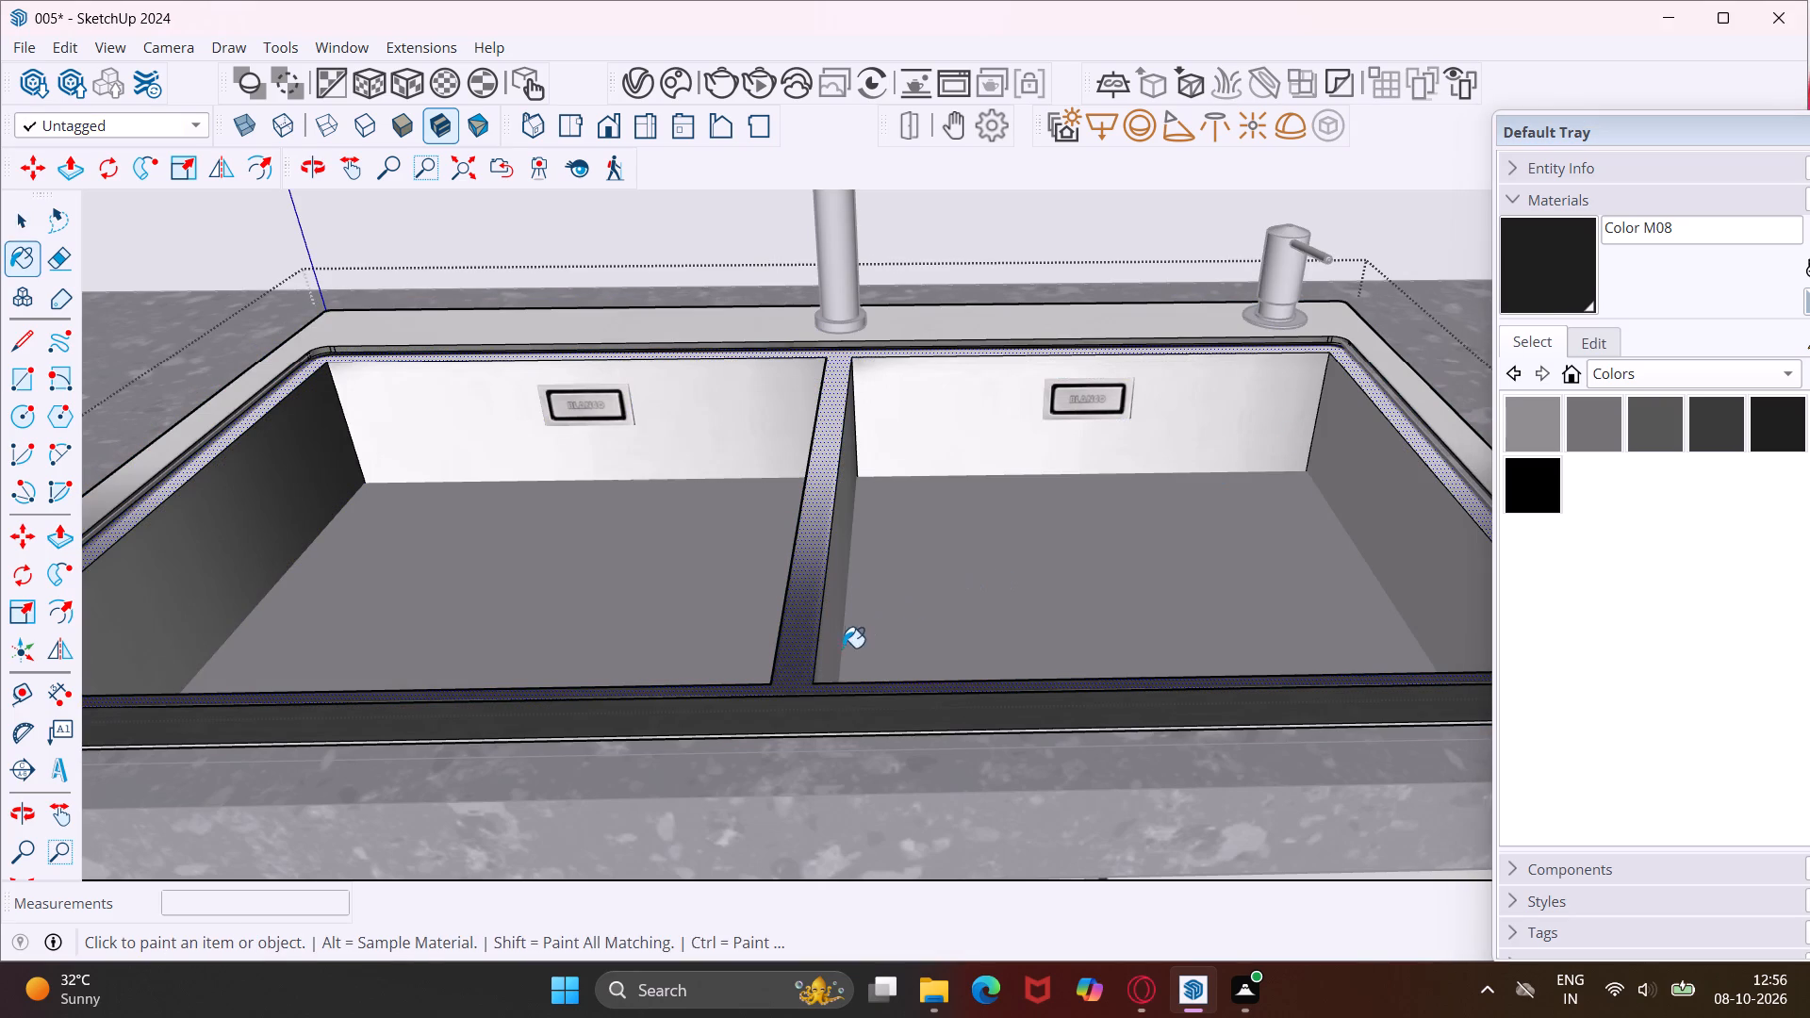
left_click(800, 675)
left_click(807, 715)
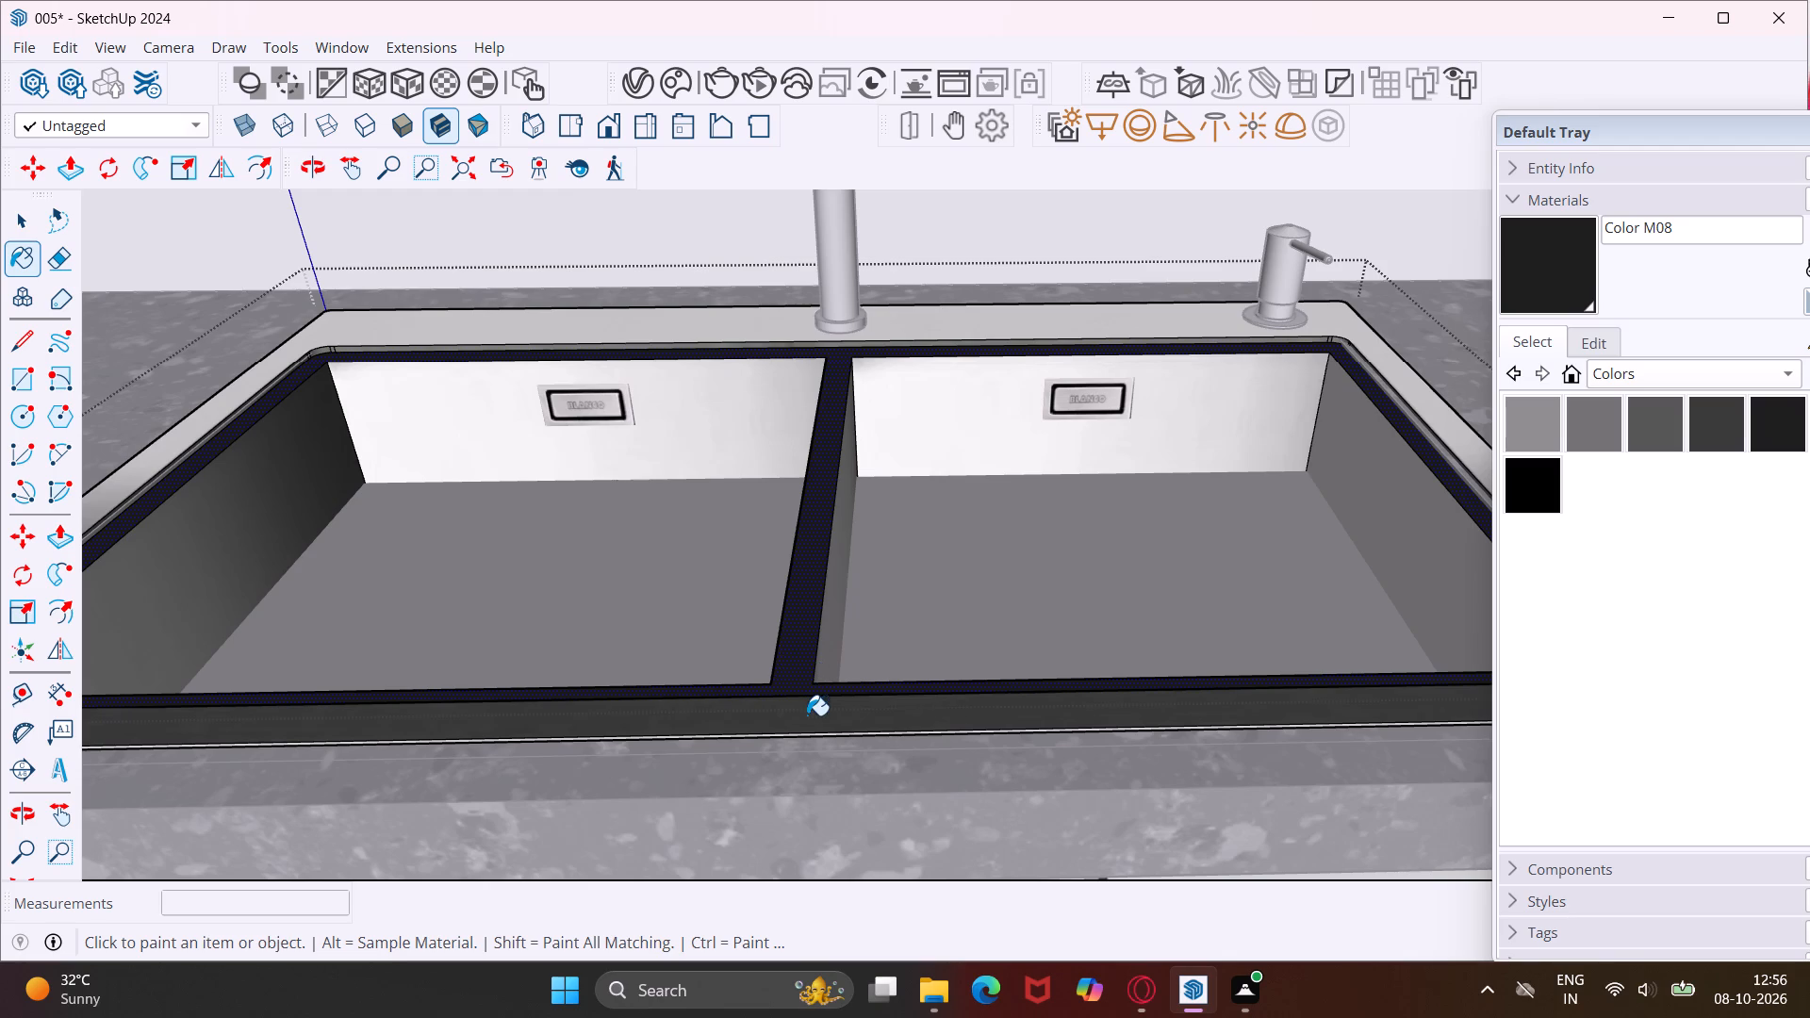
left_click(835, 266)
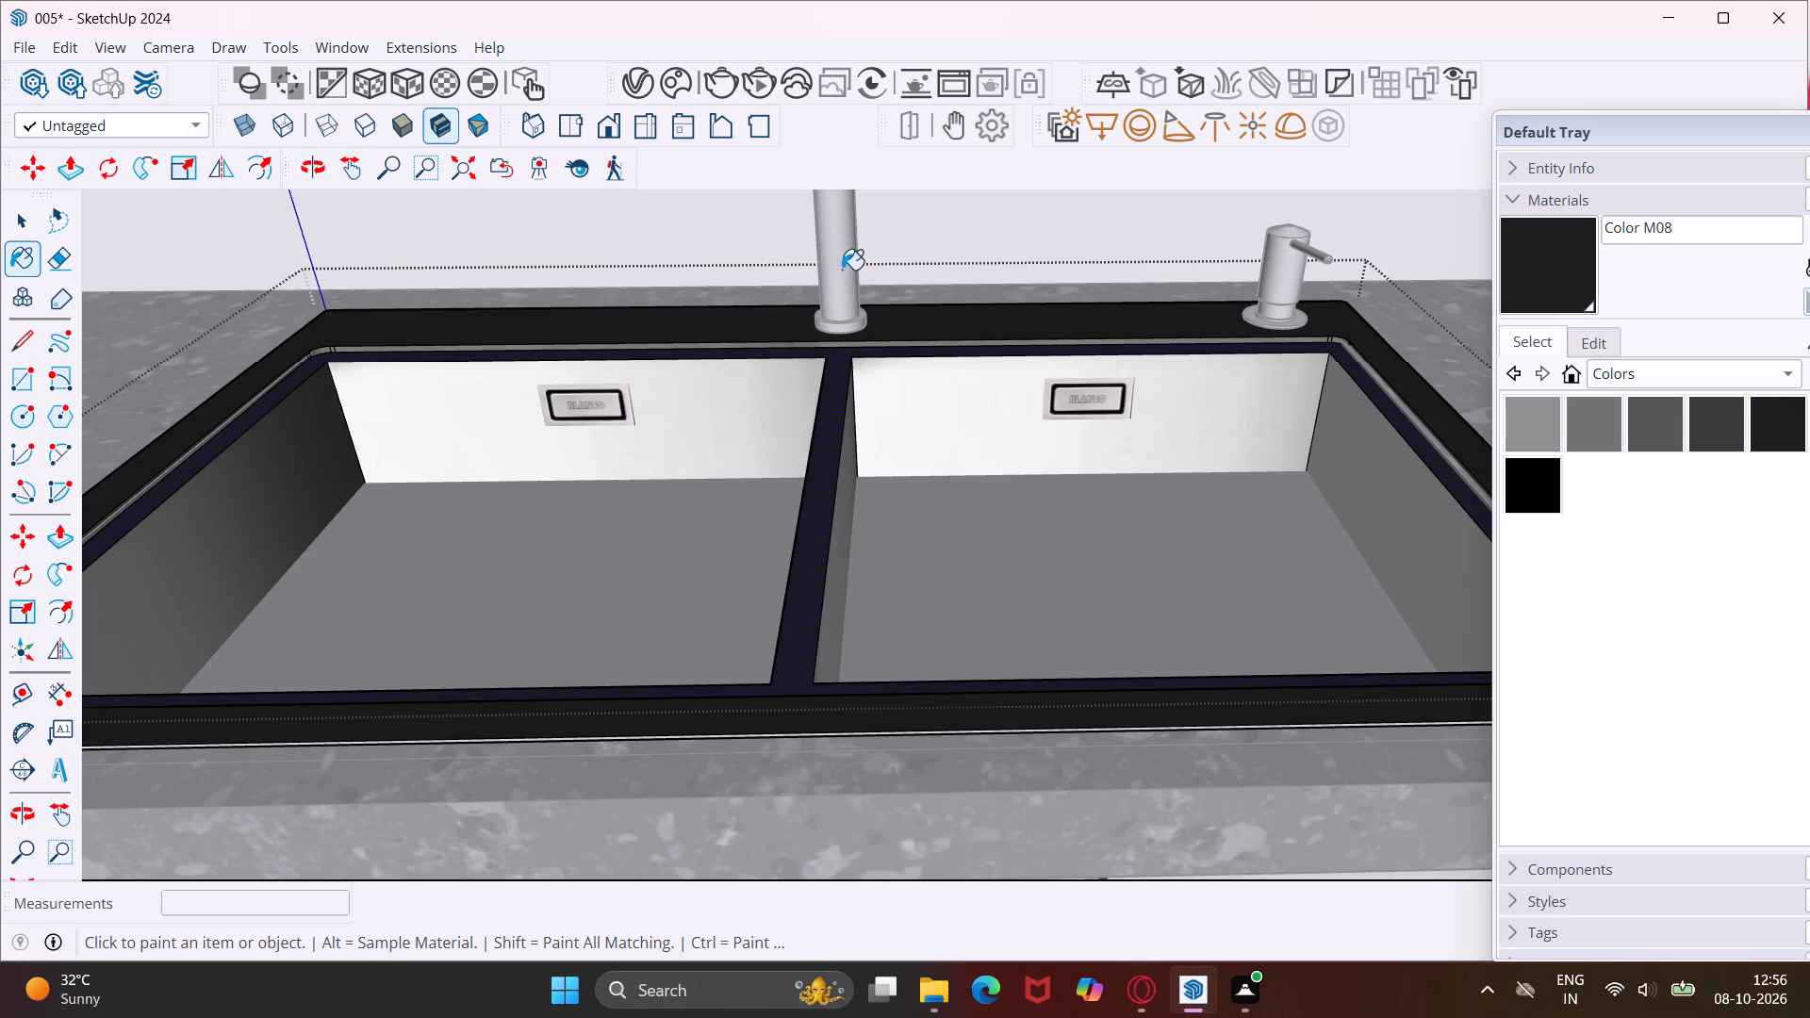
Paint the back walls and outer side walls of both basins, plus the divider's right-basin face, with Color M08.
middle_click_drag(842, 280, 1065, 230)
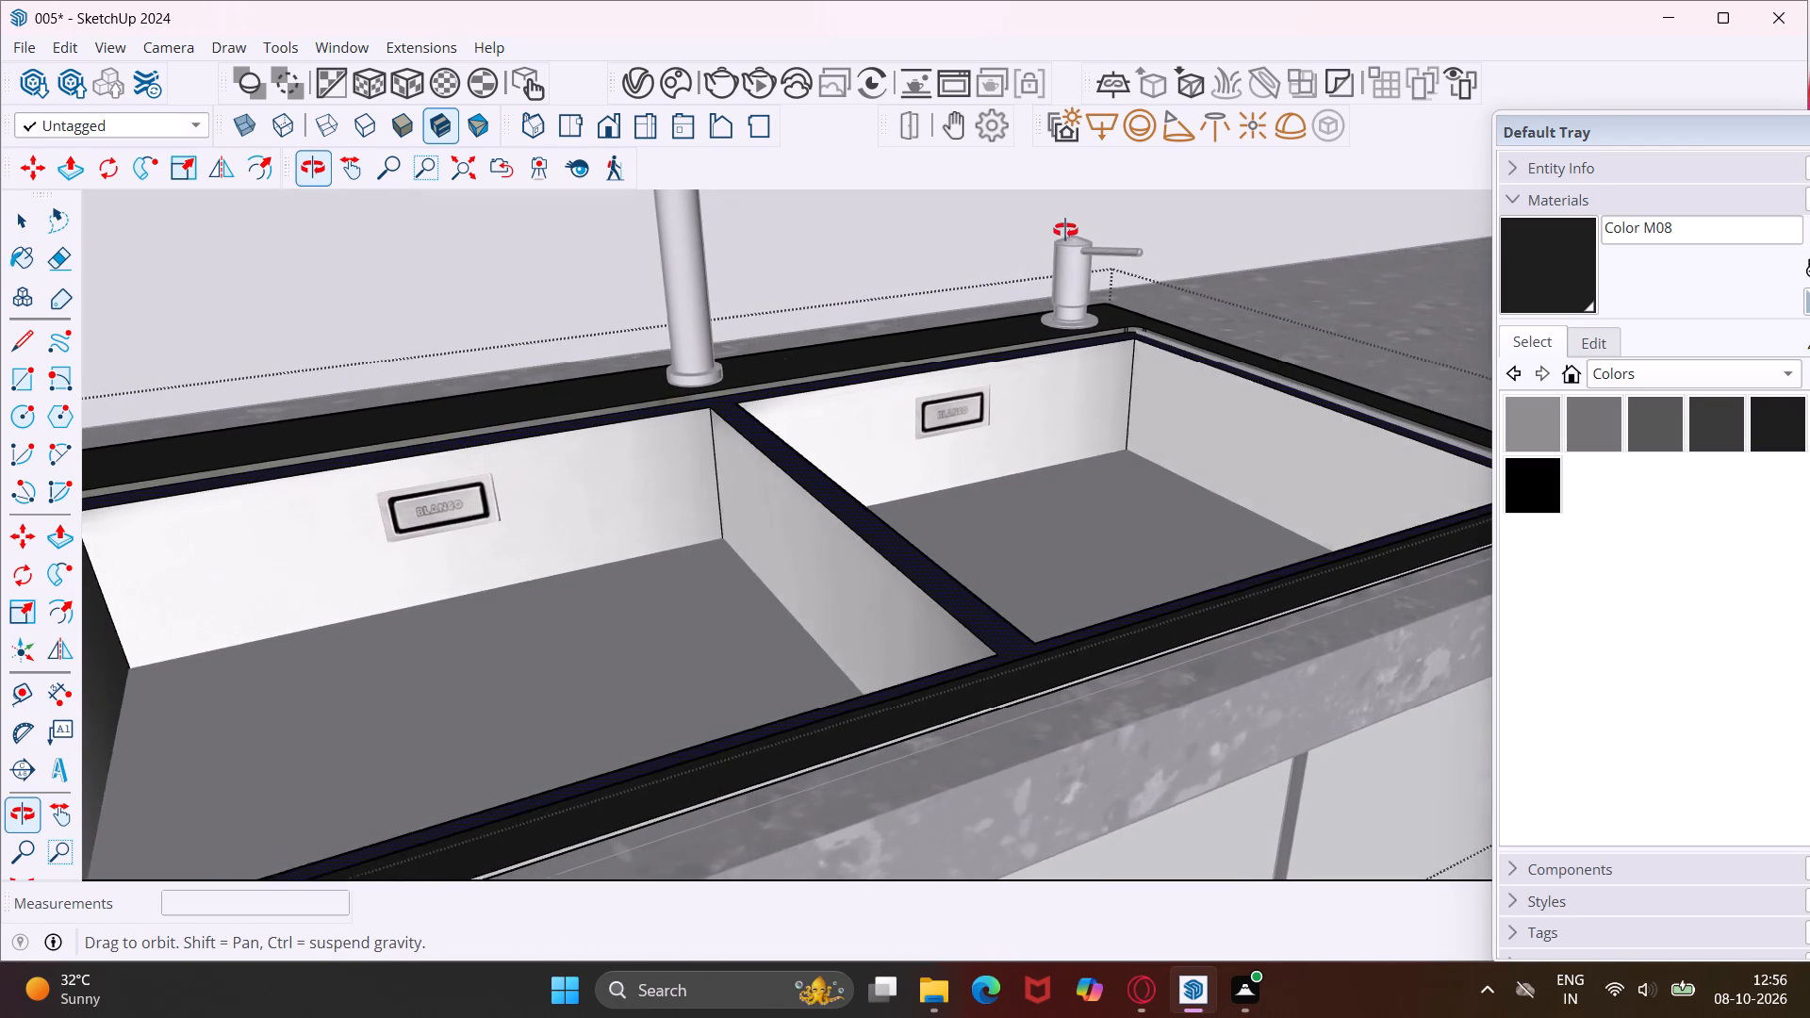
middle_click_drag(1065, 230, 1074, 229)
left_click(995, 396)
left_click(1130, 402)
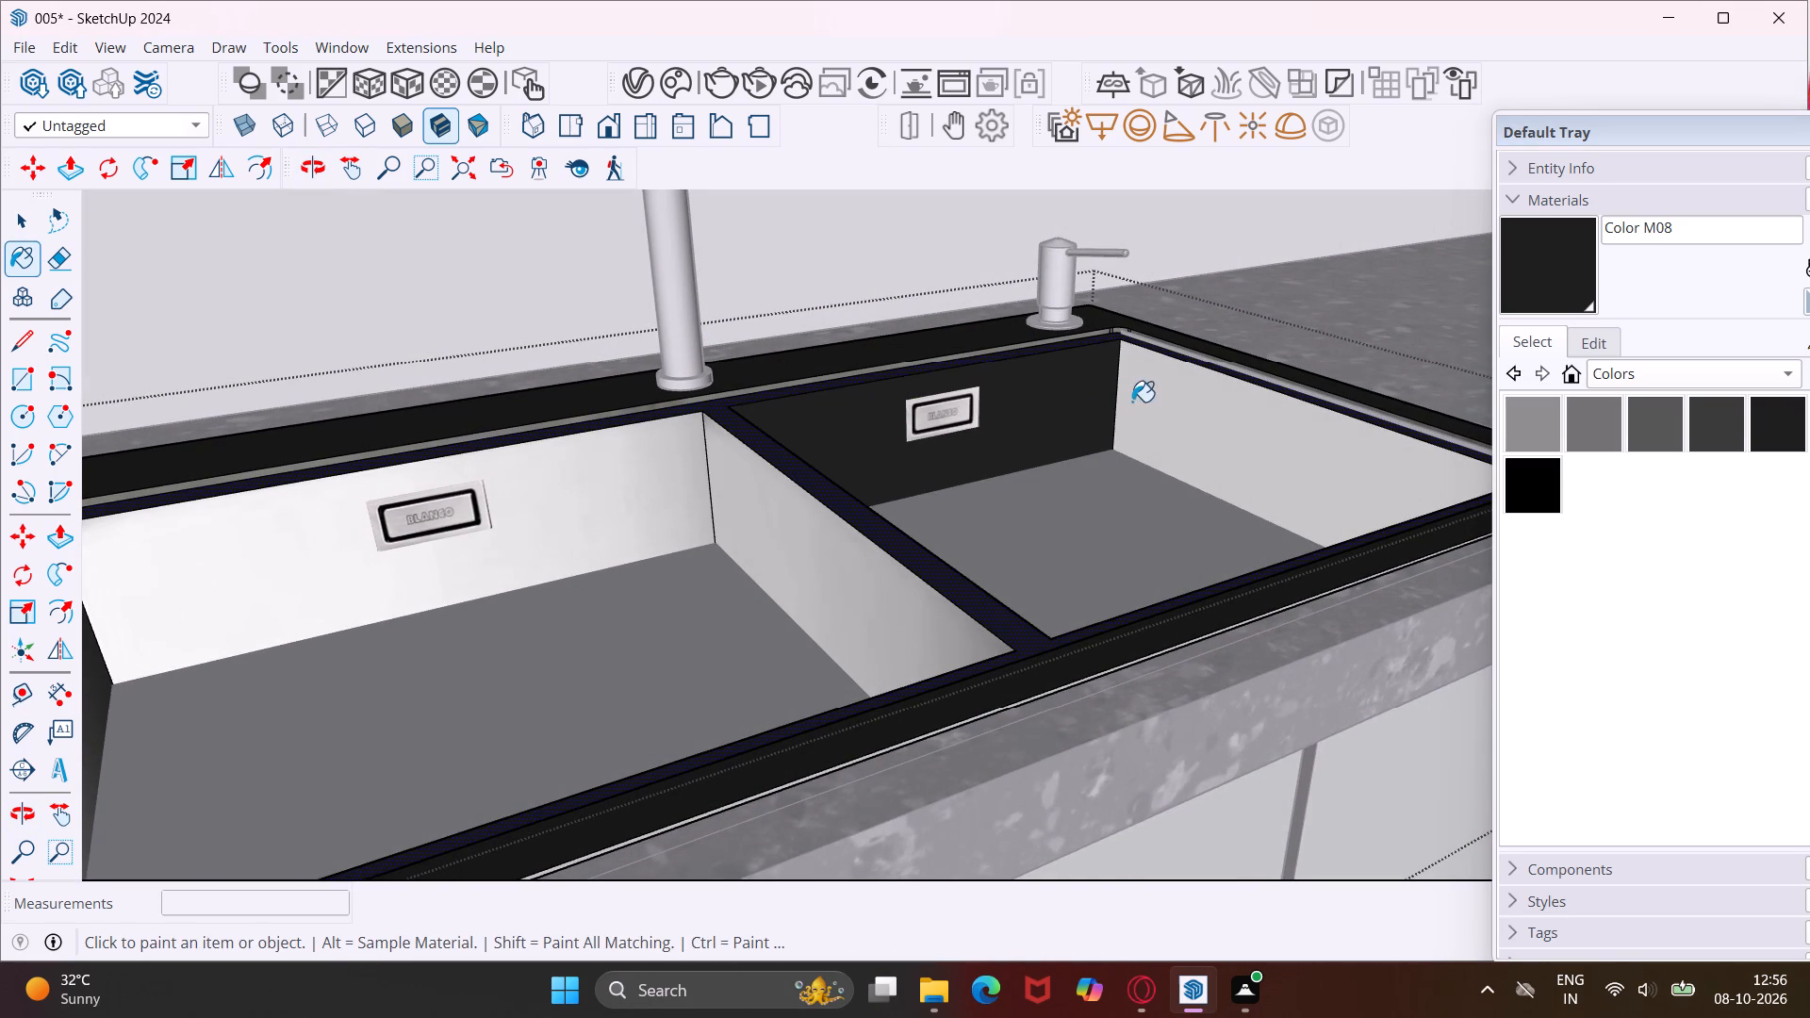
left_click(1132, 502)
middle_click_drag(1131, 517, 718, 636)
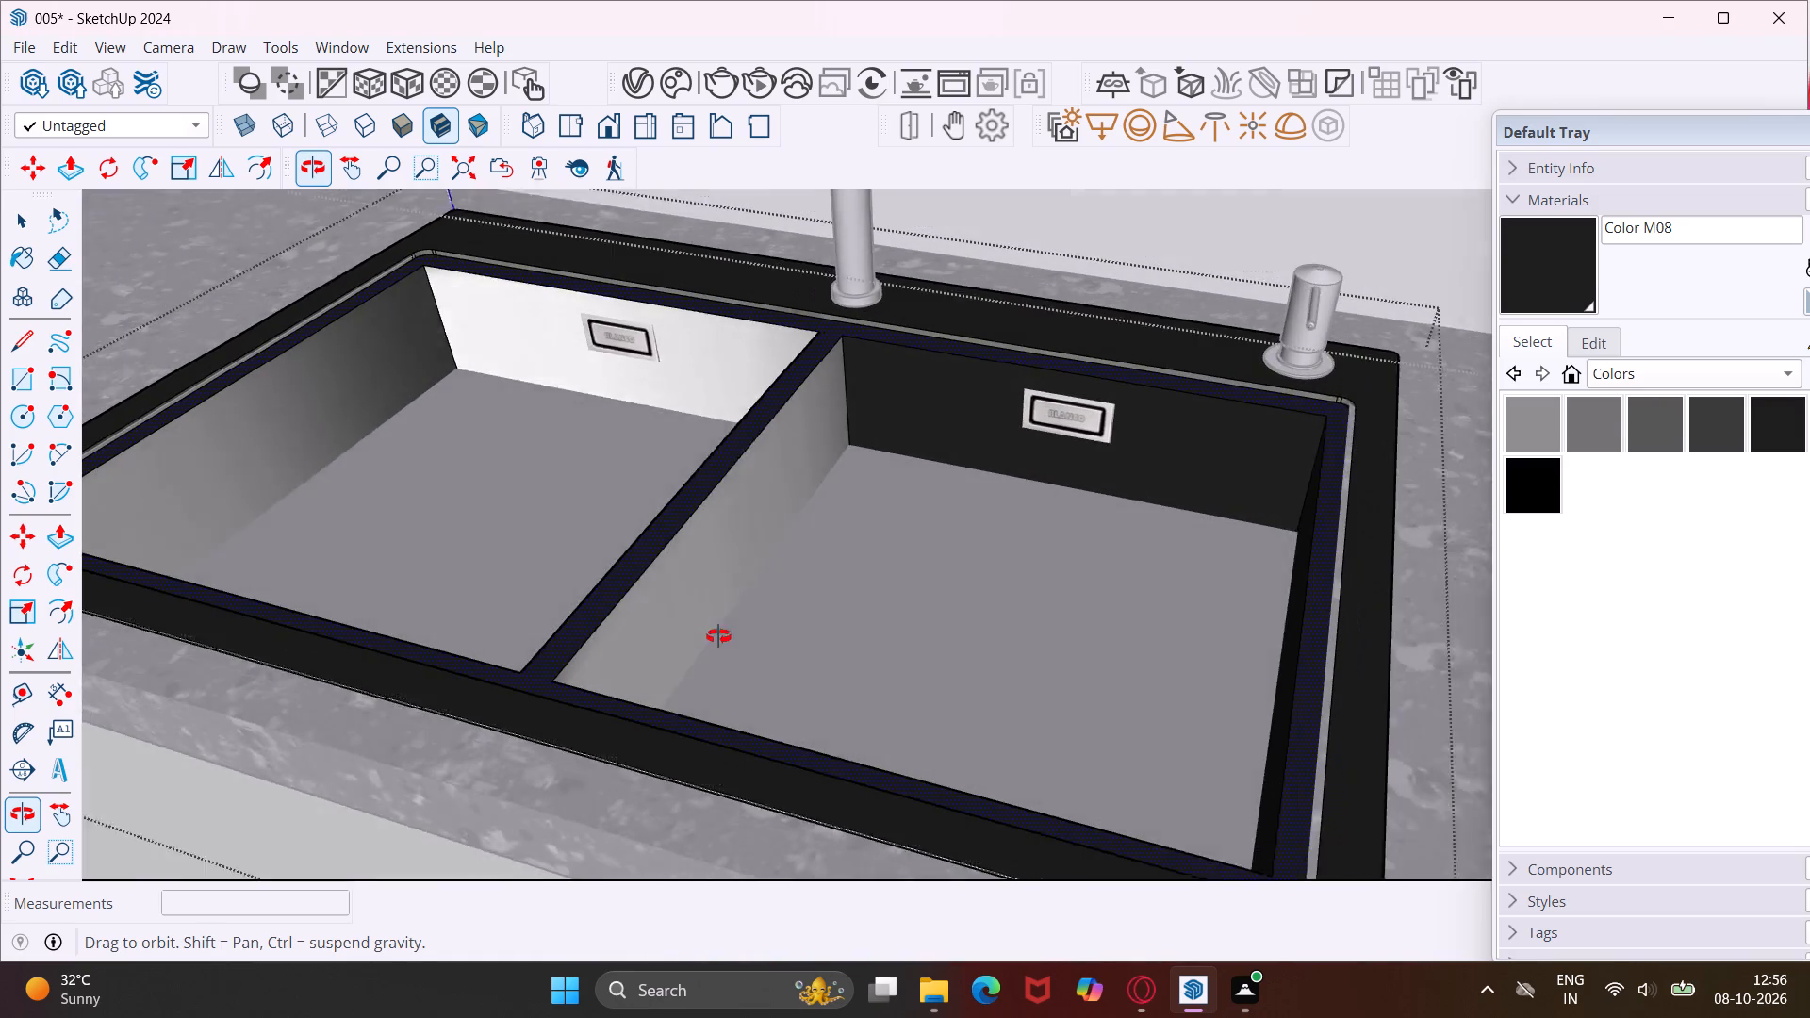
middle_click_drag(718, 636, 716, 636)
left_click(738, 558)
left_click(735, 350)
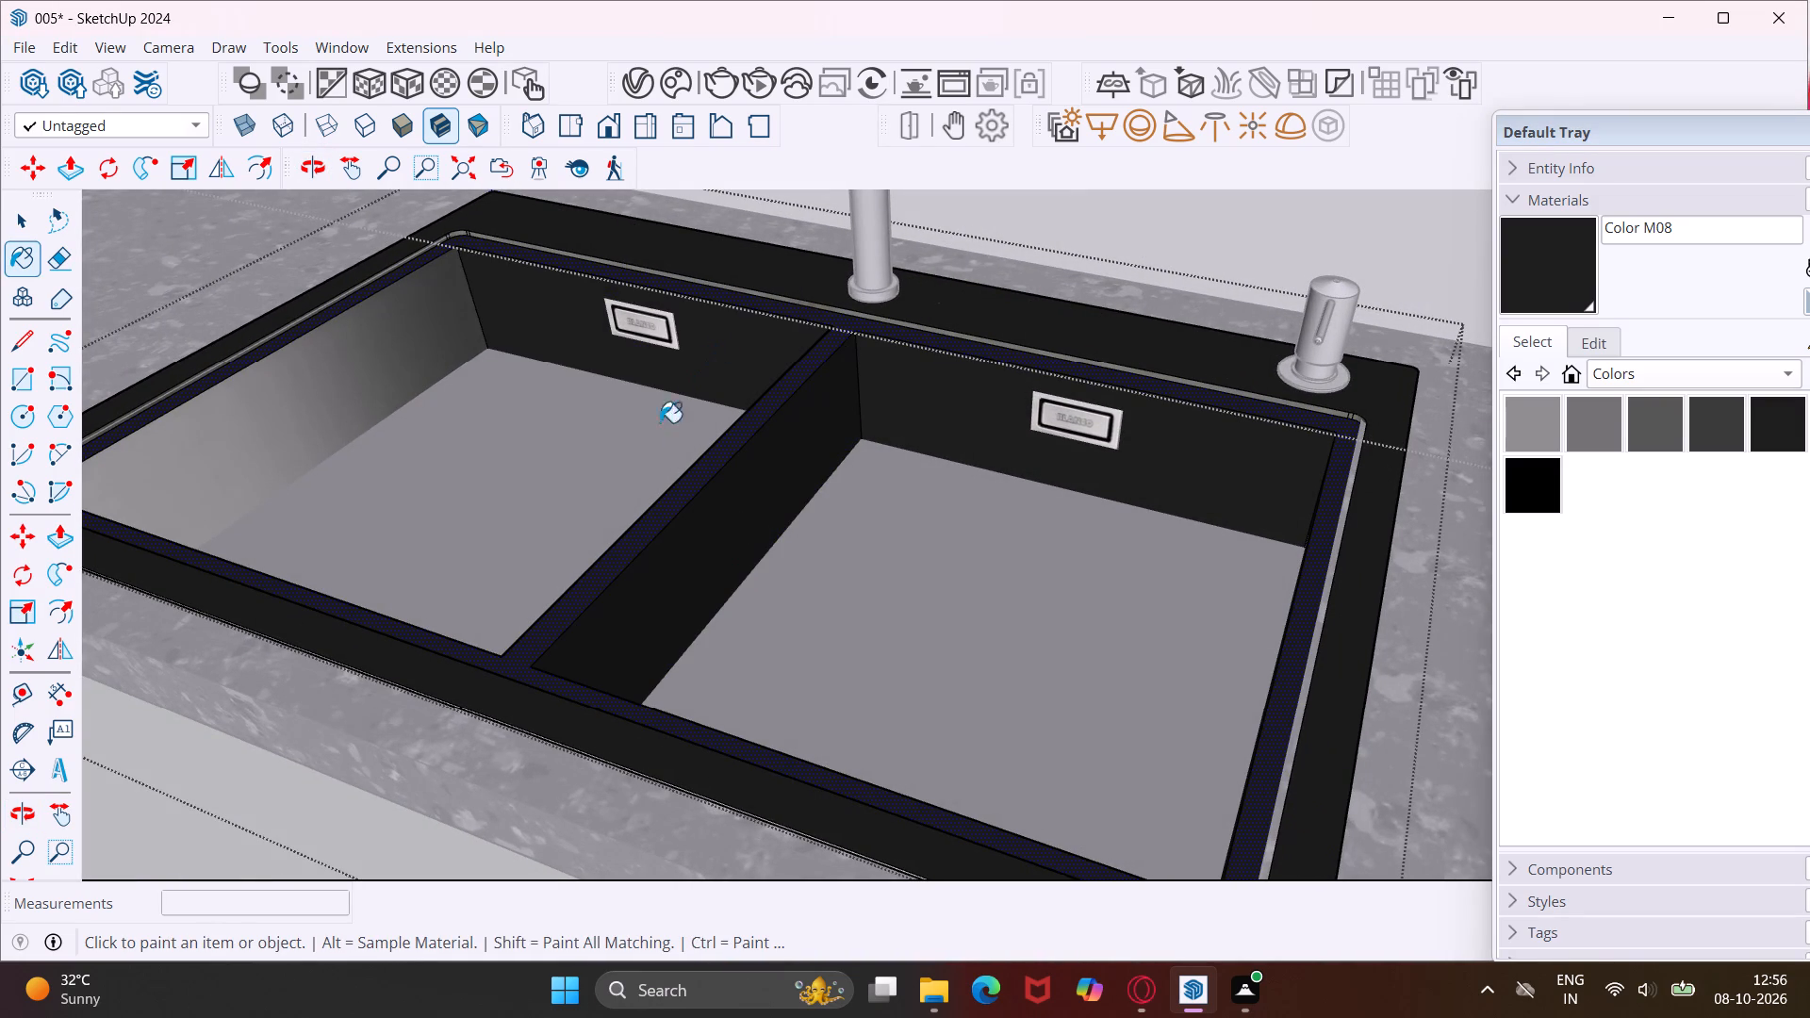
middle_click_drag(495, 538, 407, 549)
left_click(431, 335)
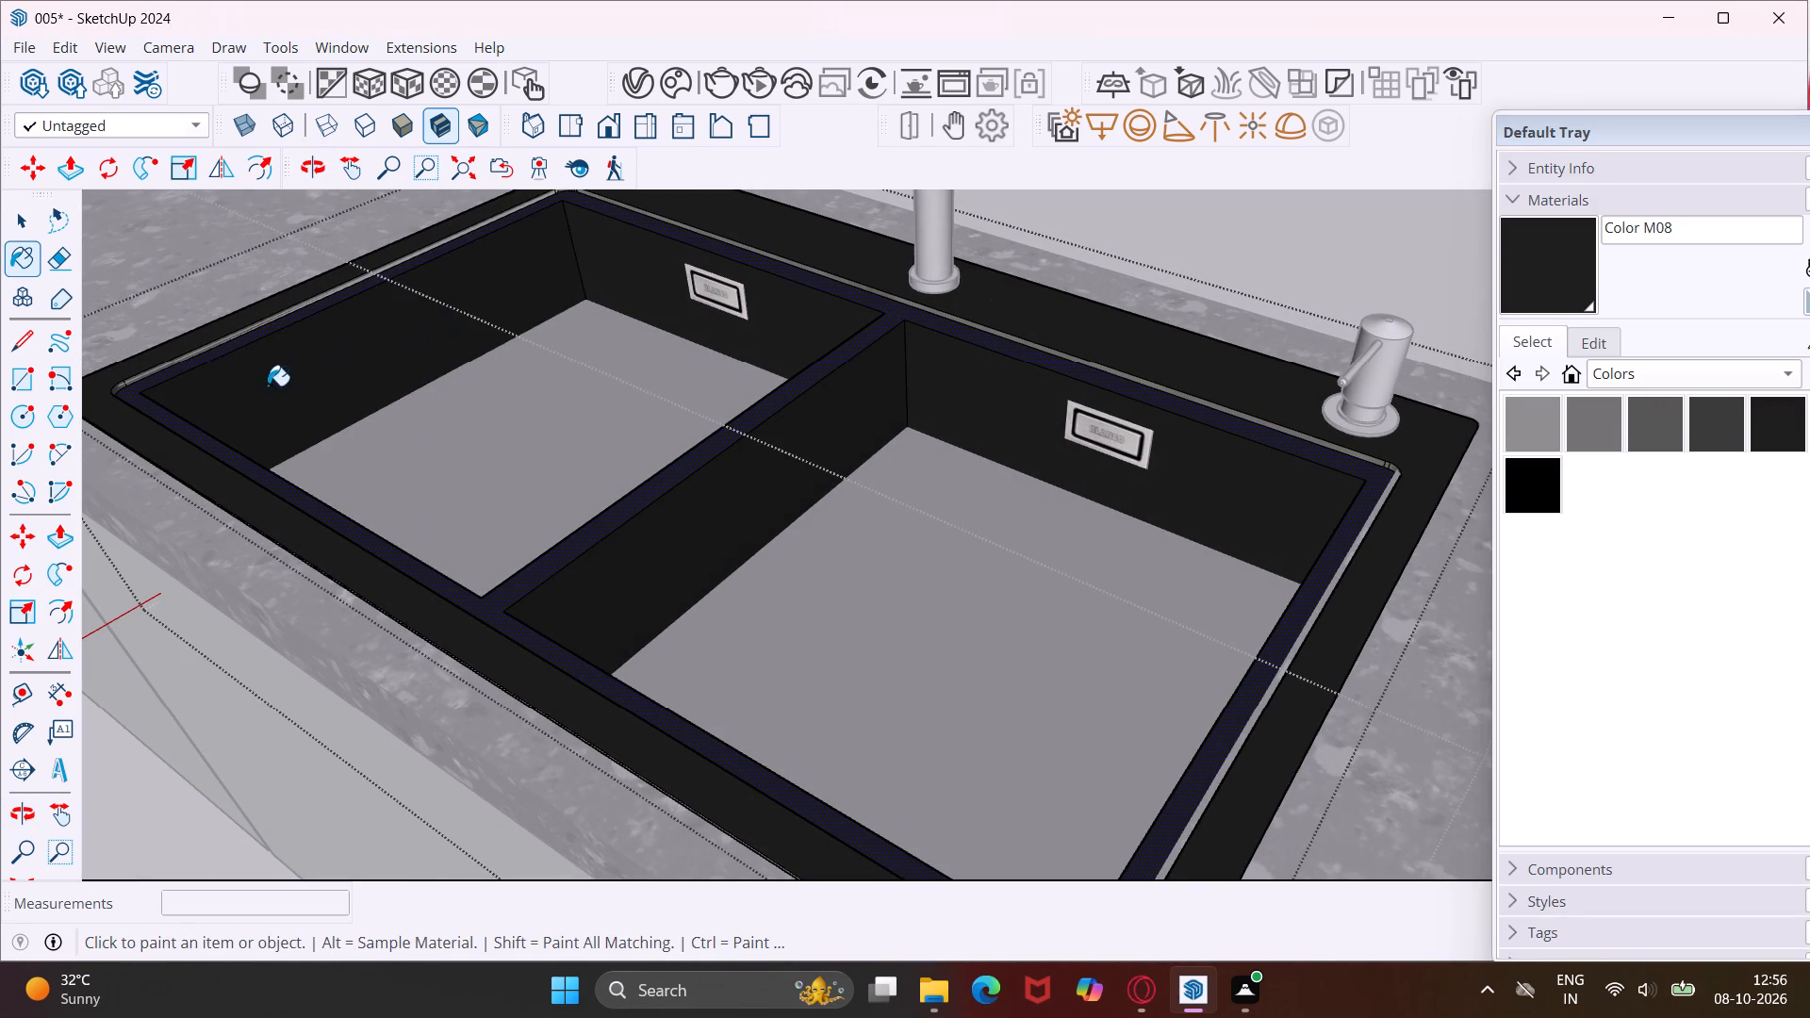
Paint the thin raised lip along the left basin's outer inner-rim edge with Color M08.
scroll(205, 355, "up", 9)
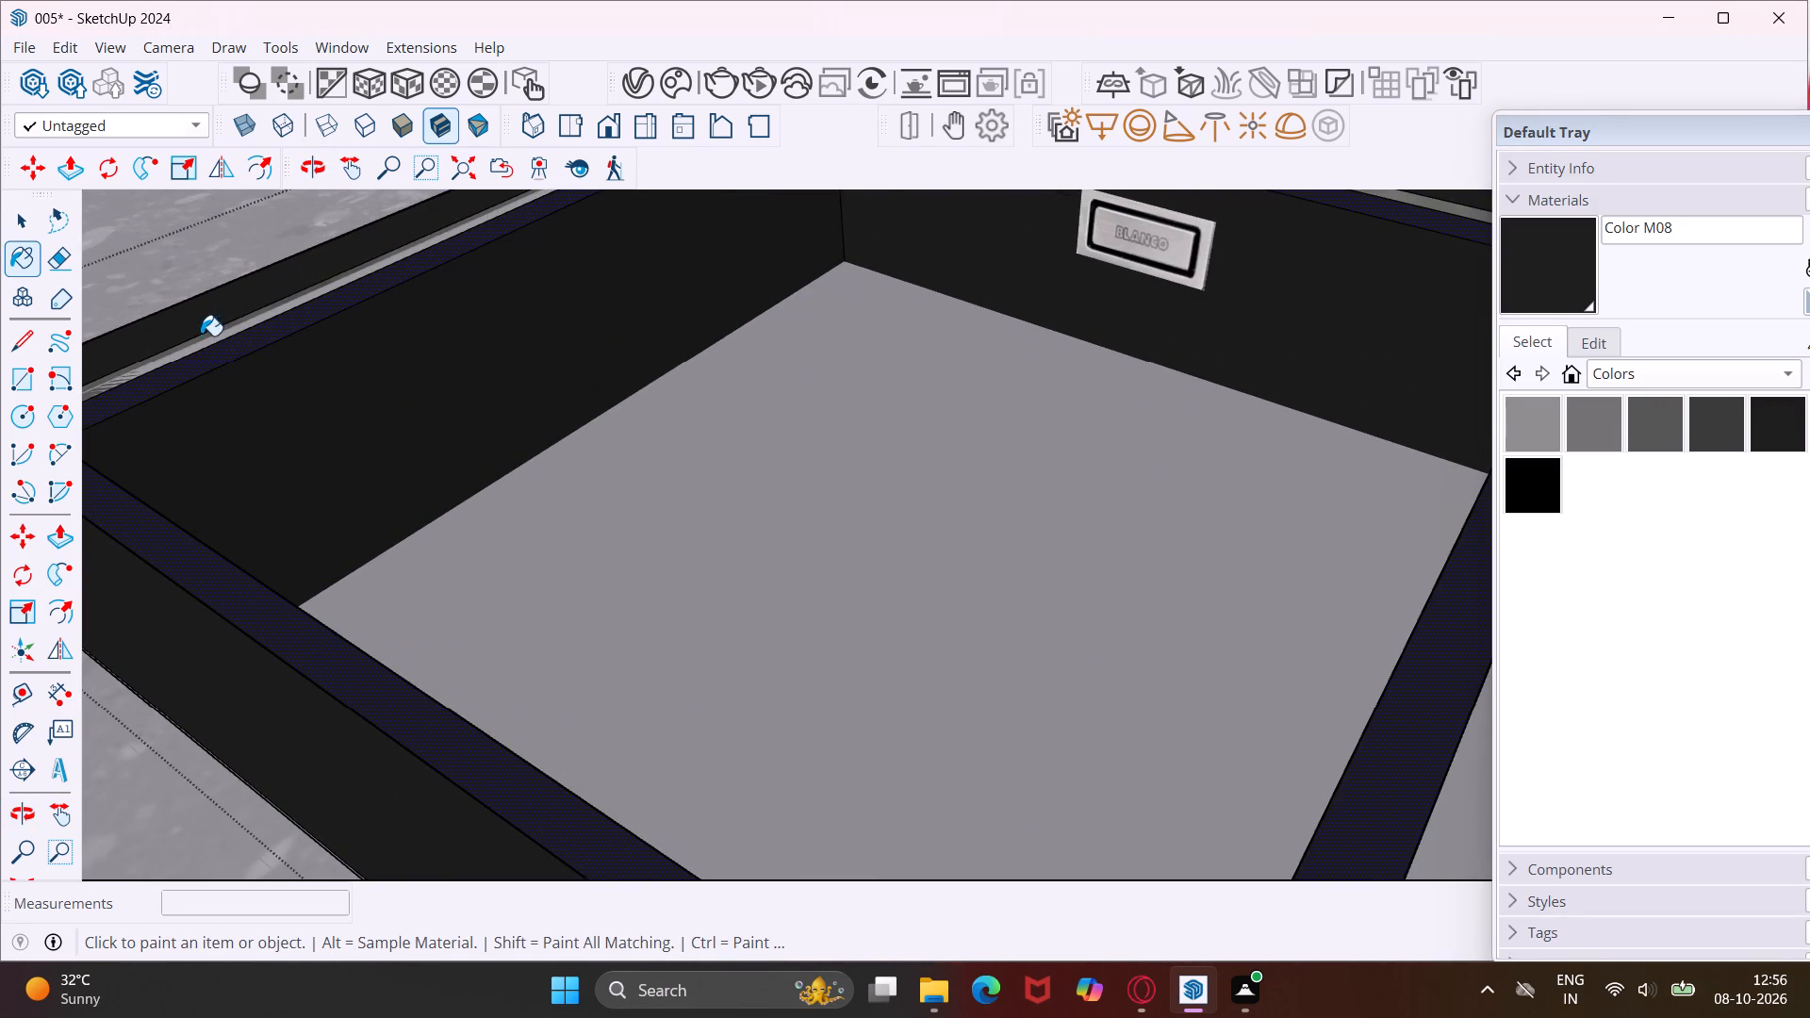
left_click(203, 342)
middle_click_drag(203, 342, 480, 338)
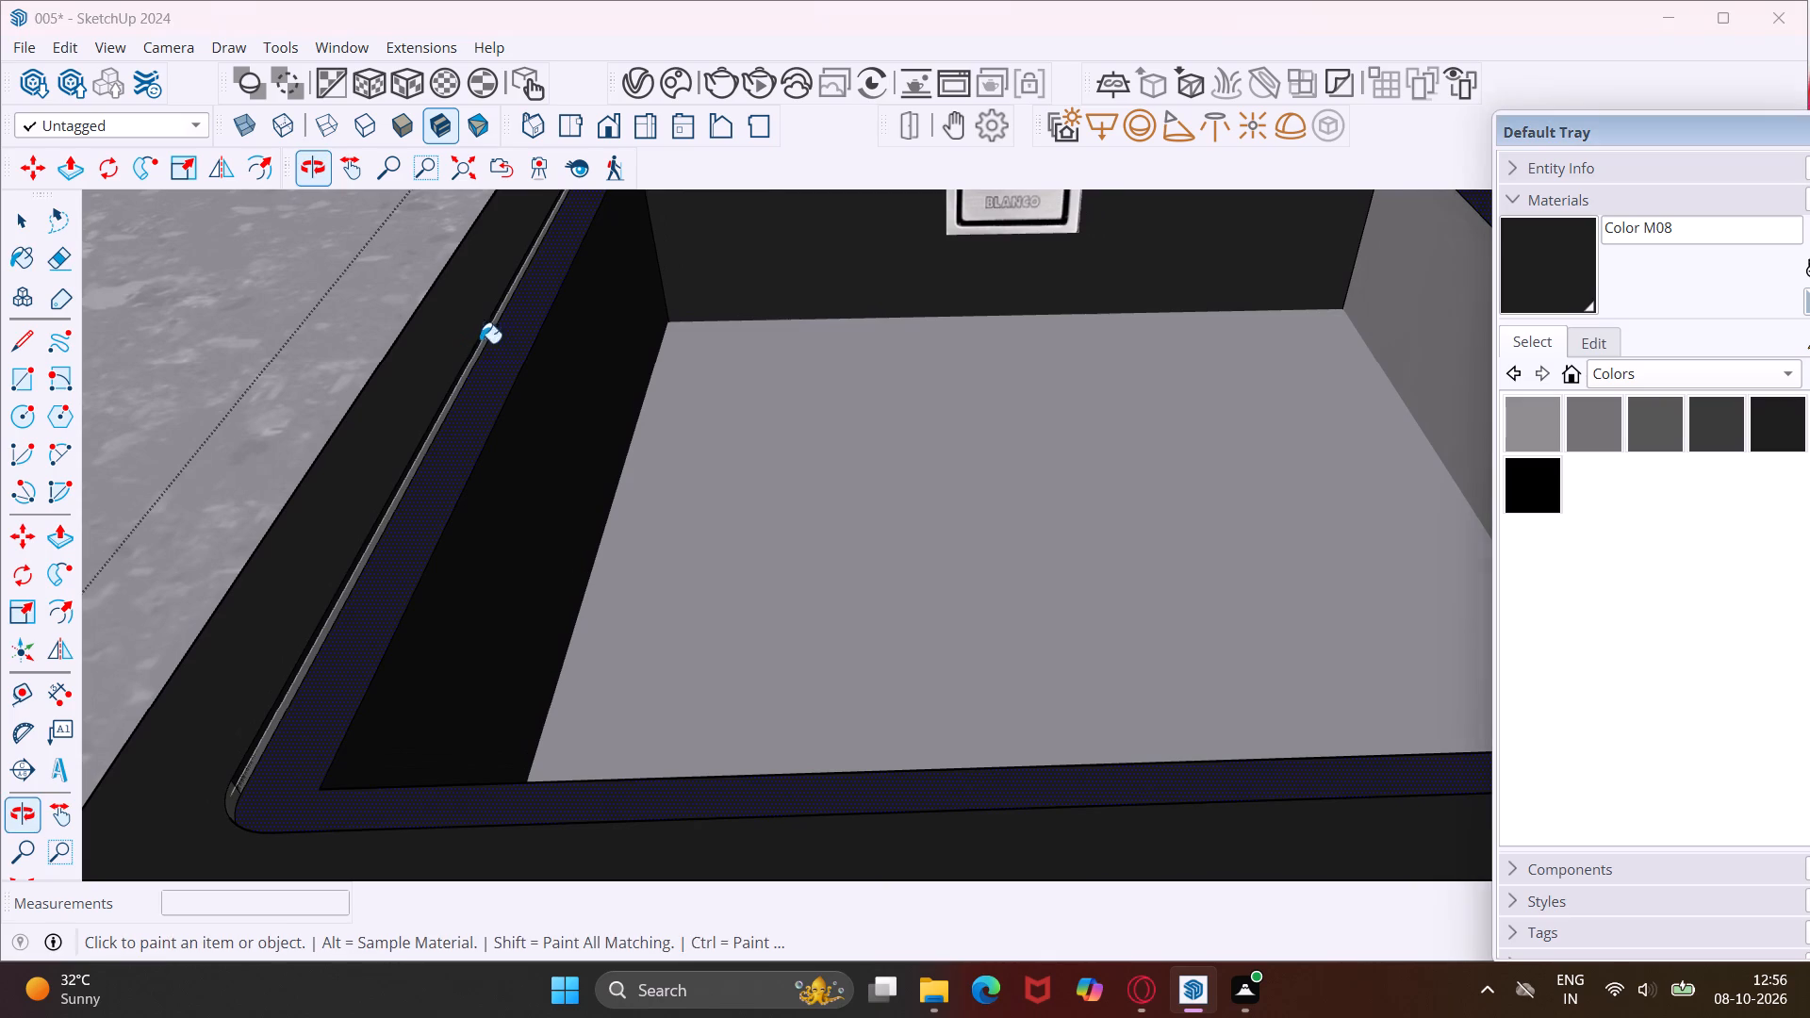
scroll(339, 614, "up", 6)
left_click(321, 621)
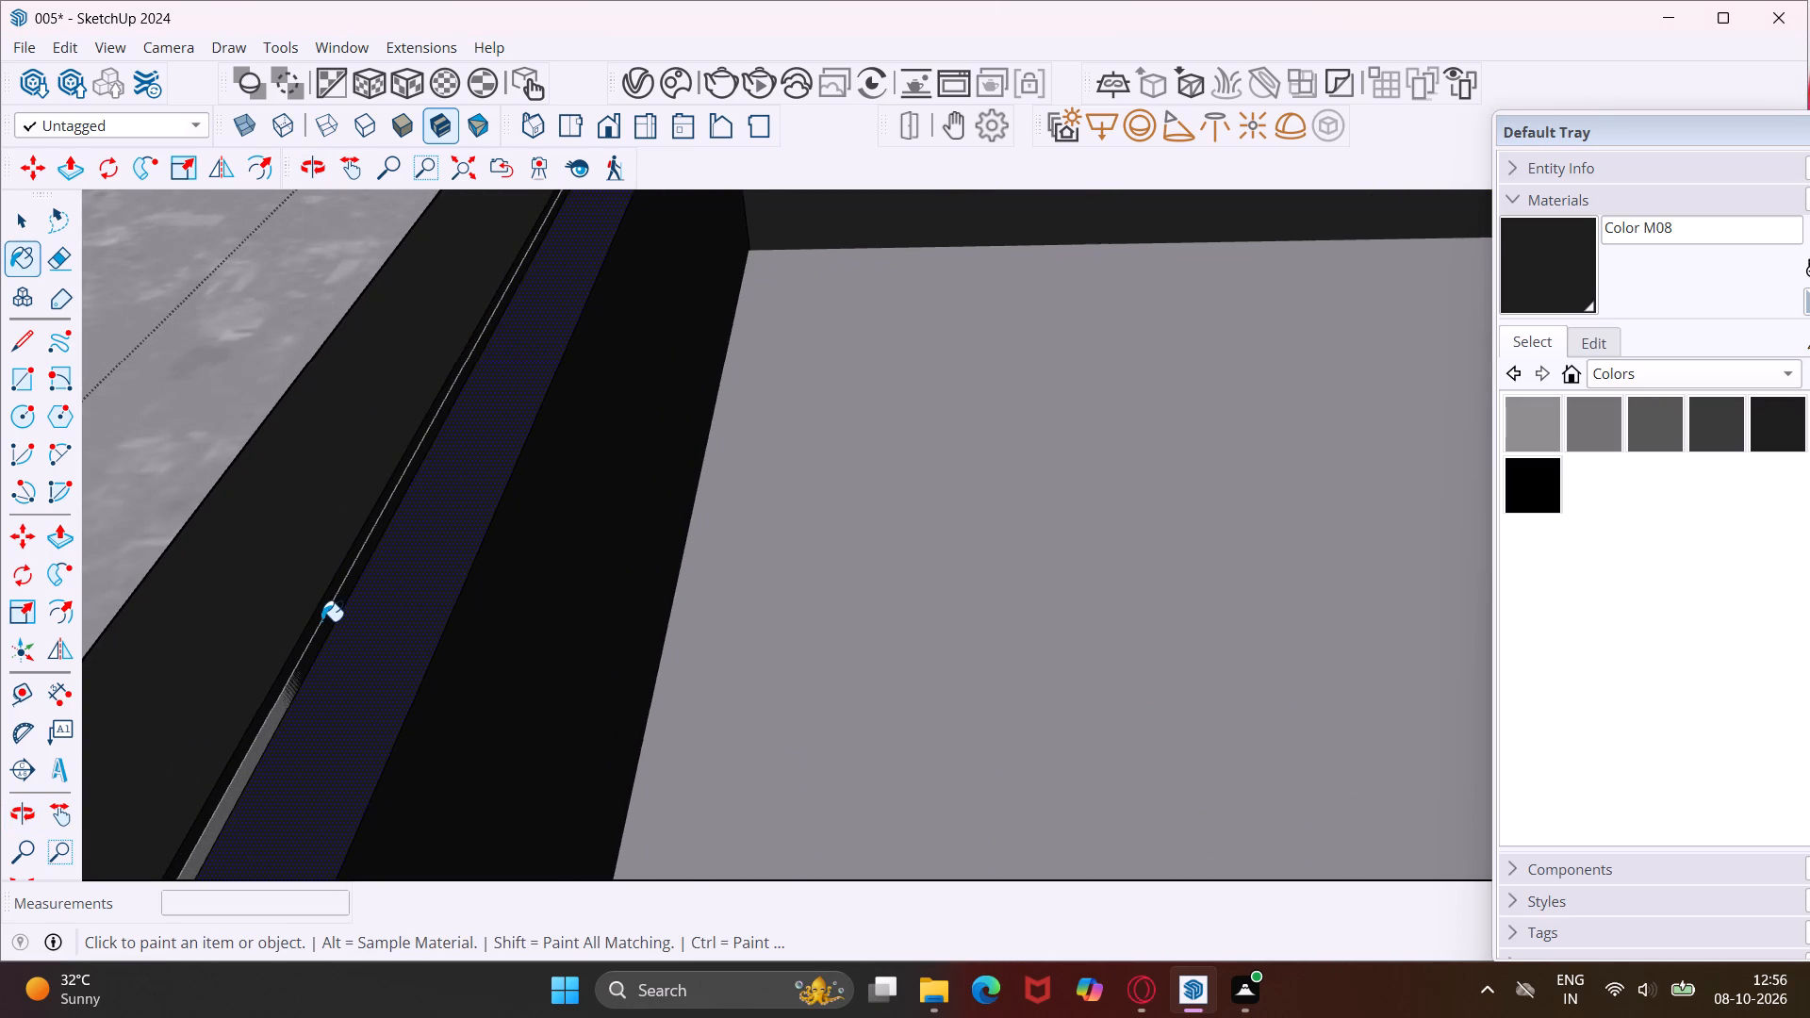
scroll(319, 623, "up", 7)
left_click_drag(319, 624, 327, 636)
left_click(321, 634)
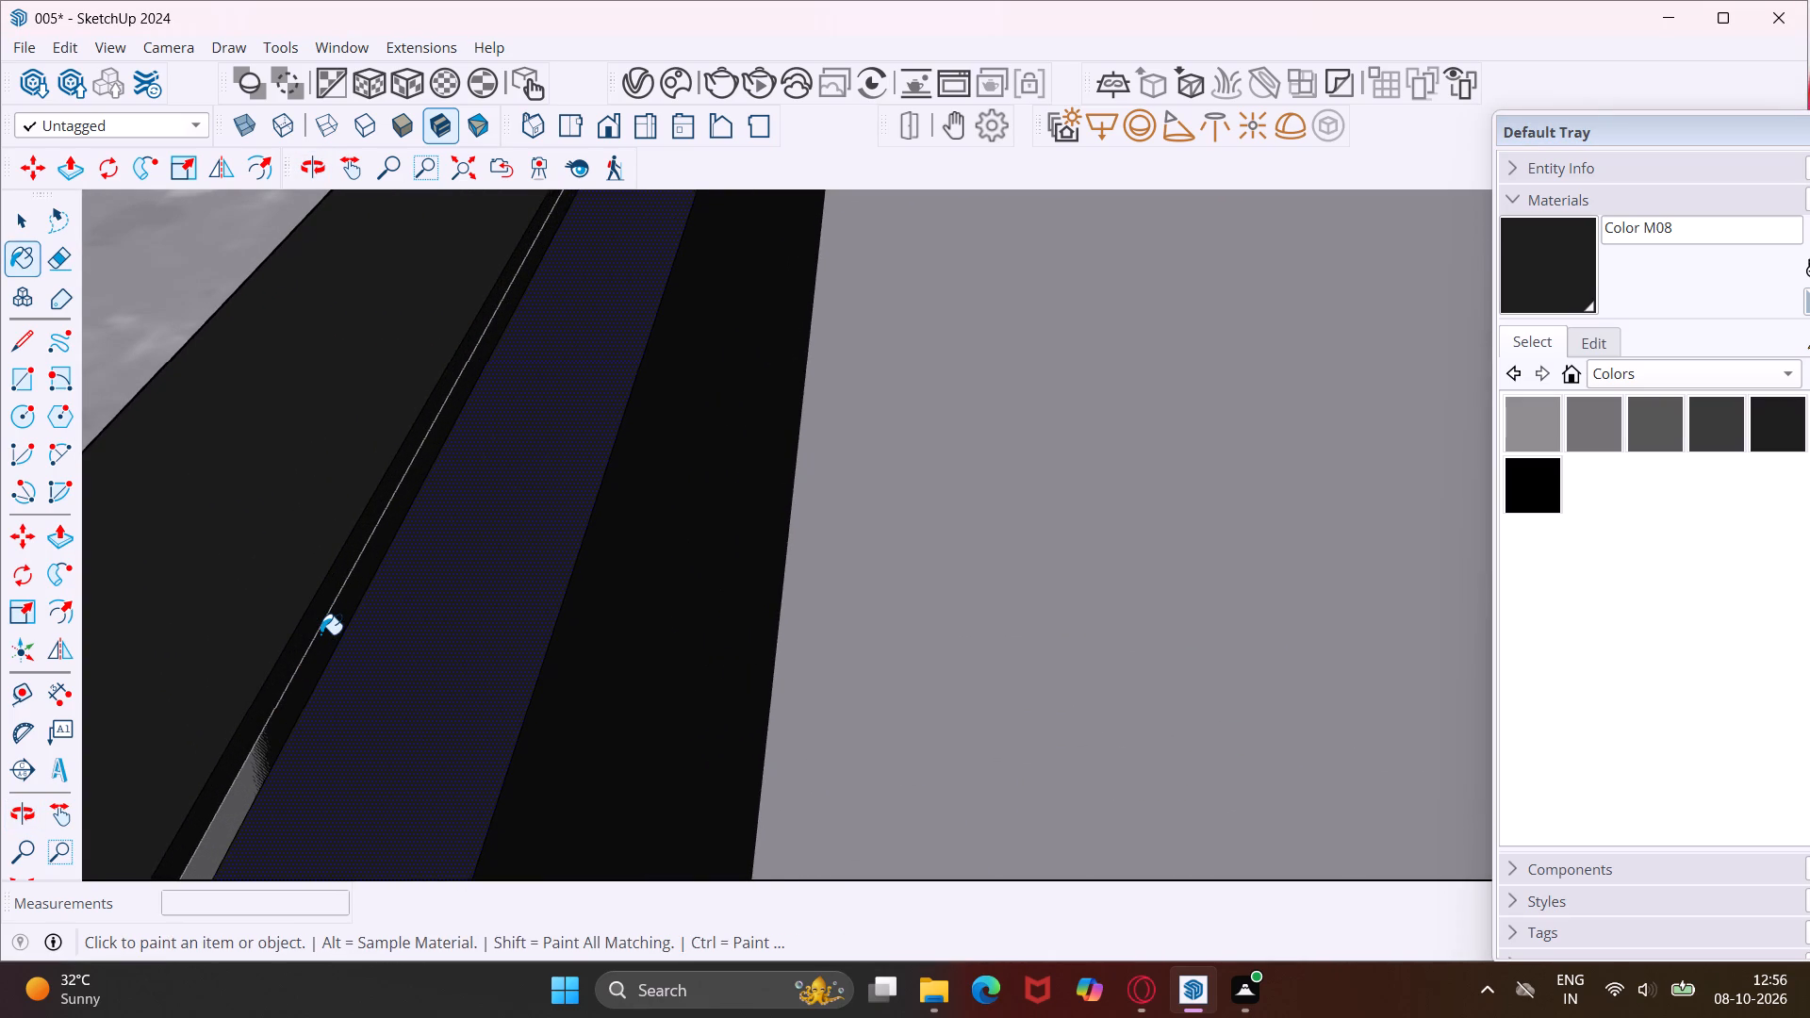
left_click(321, 634)
Paint the front walls of both basins and the divider's left-basin face with Color M08.
scroll(918, 517, "down", 4)
middle_click_drag(1004, 528, 740, 521)
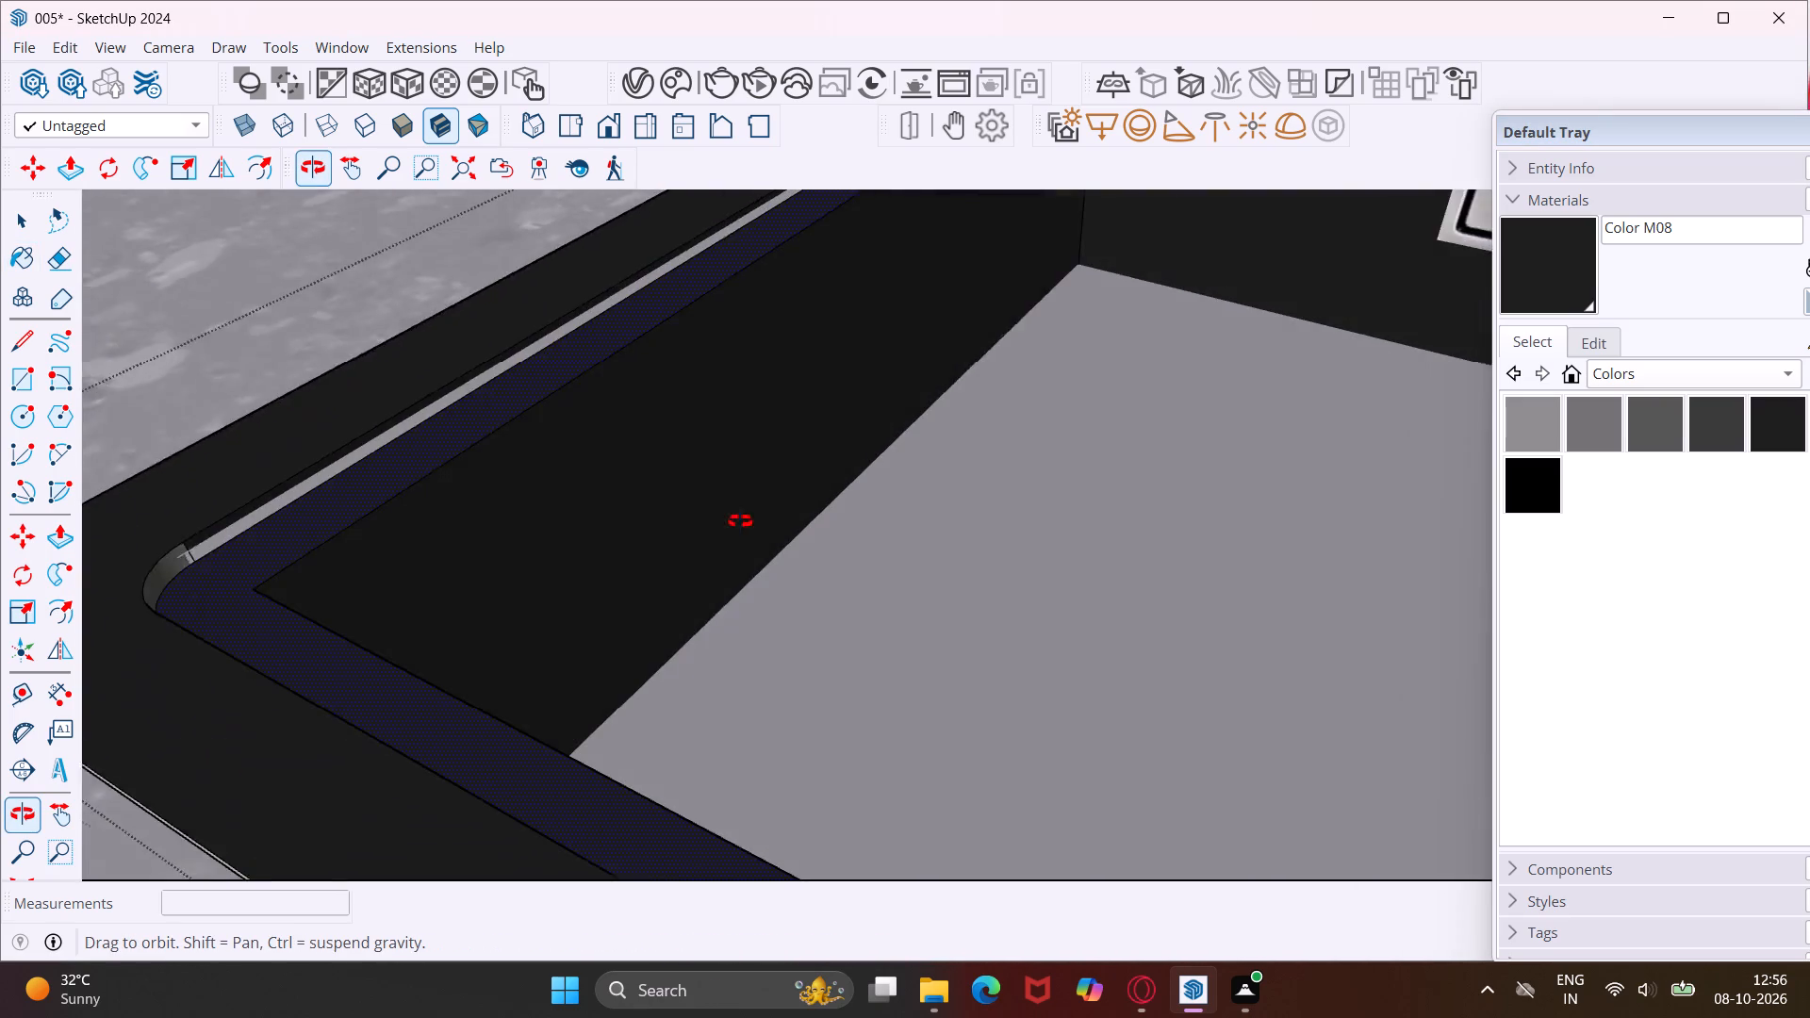
middle_click_drag(740, 521, 733, 520)
scroll(733, 520, "down", 5)
middle_click_drag(1111, 589, 638, 664)
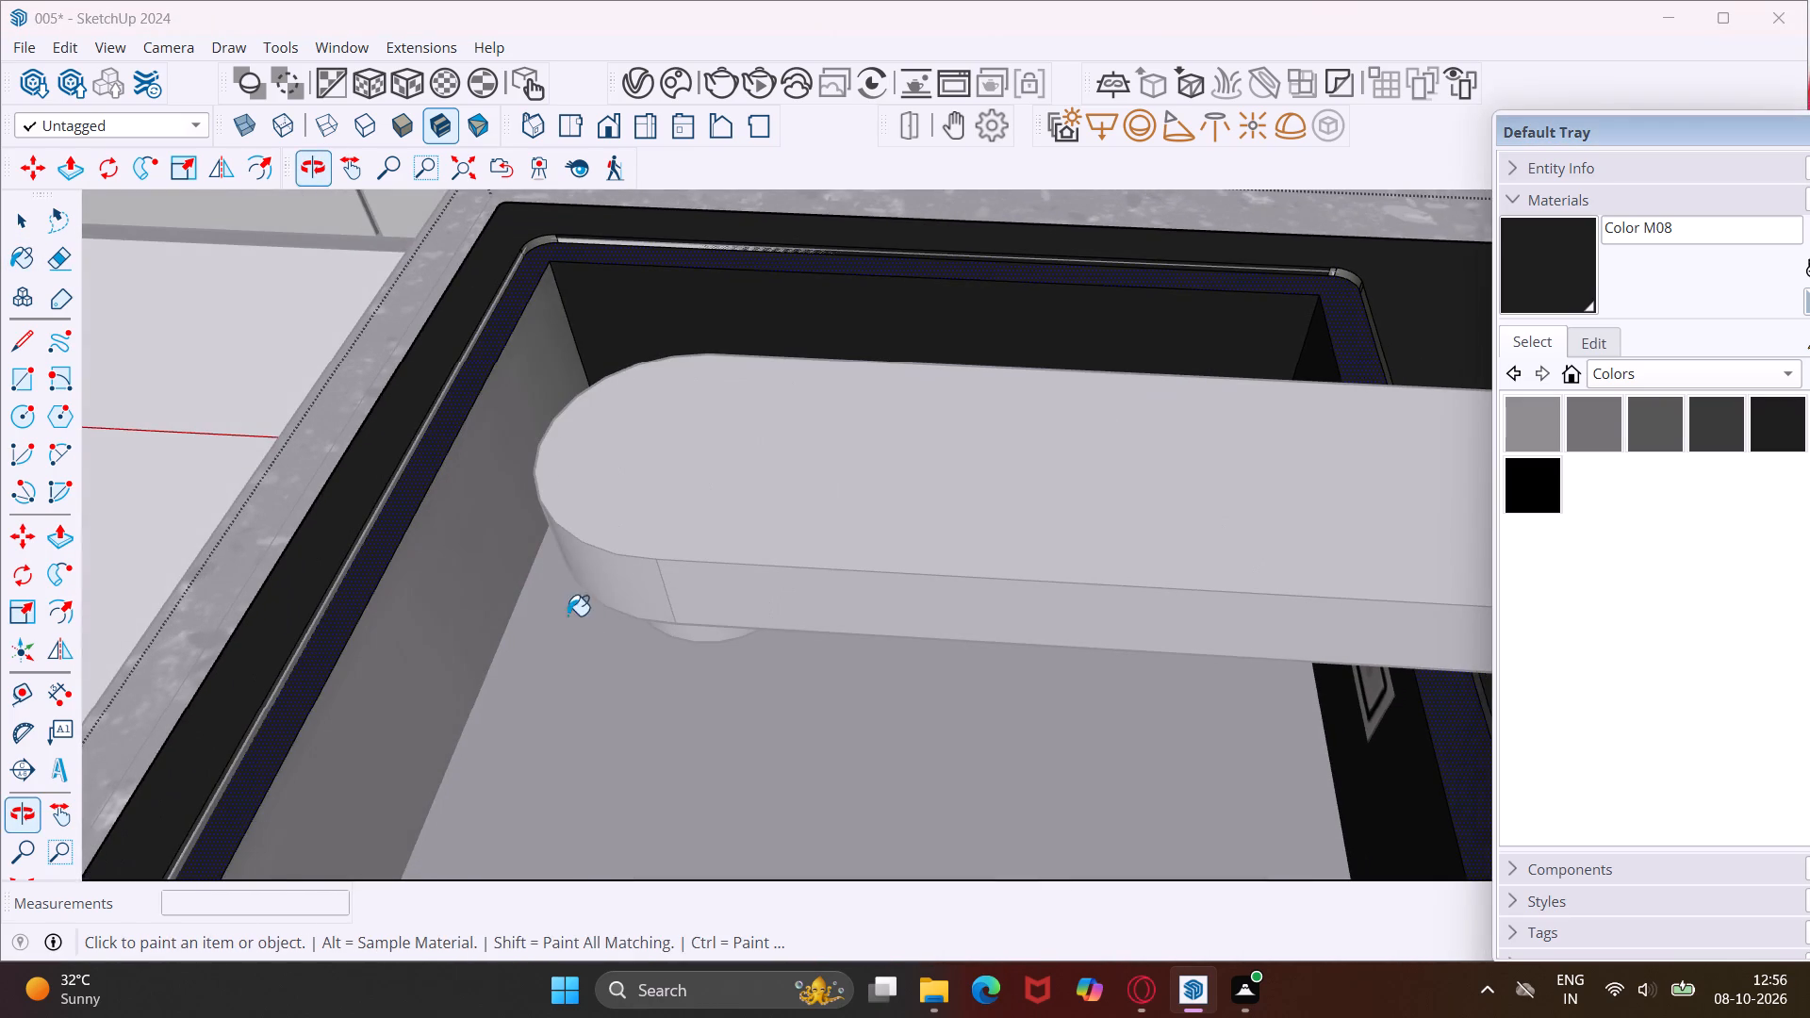
left_click(502, 592)
middle_click_drag(484, 621, 1059, 531)
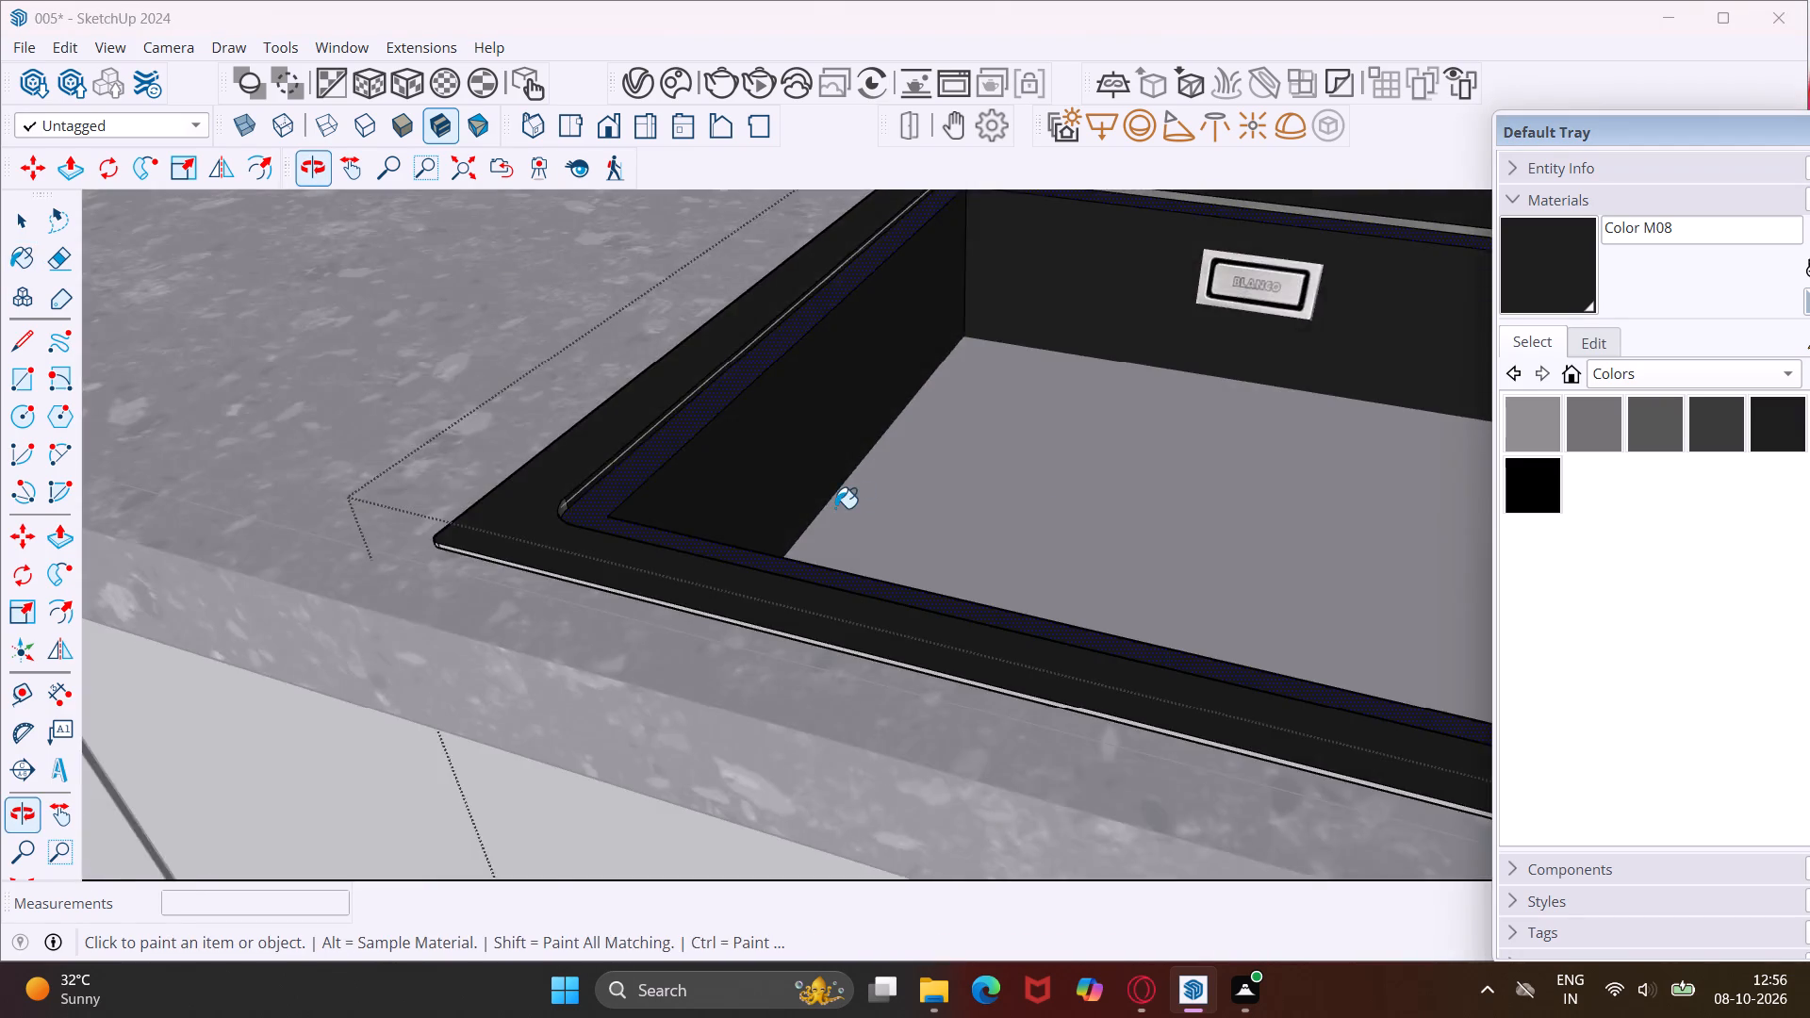
scroll(835, 508, "down", 9)
middle_click_drag(1287, 550, 1557, 649)
scroll(1165, 473, "up", 3)
left_click(1165, 473)
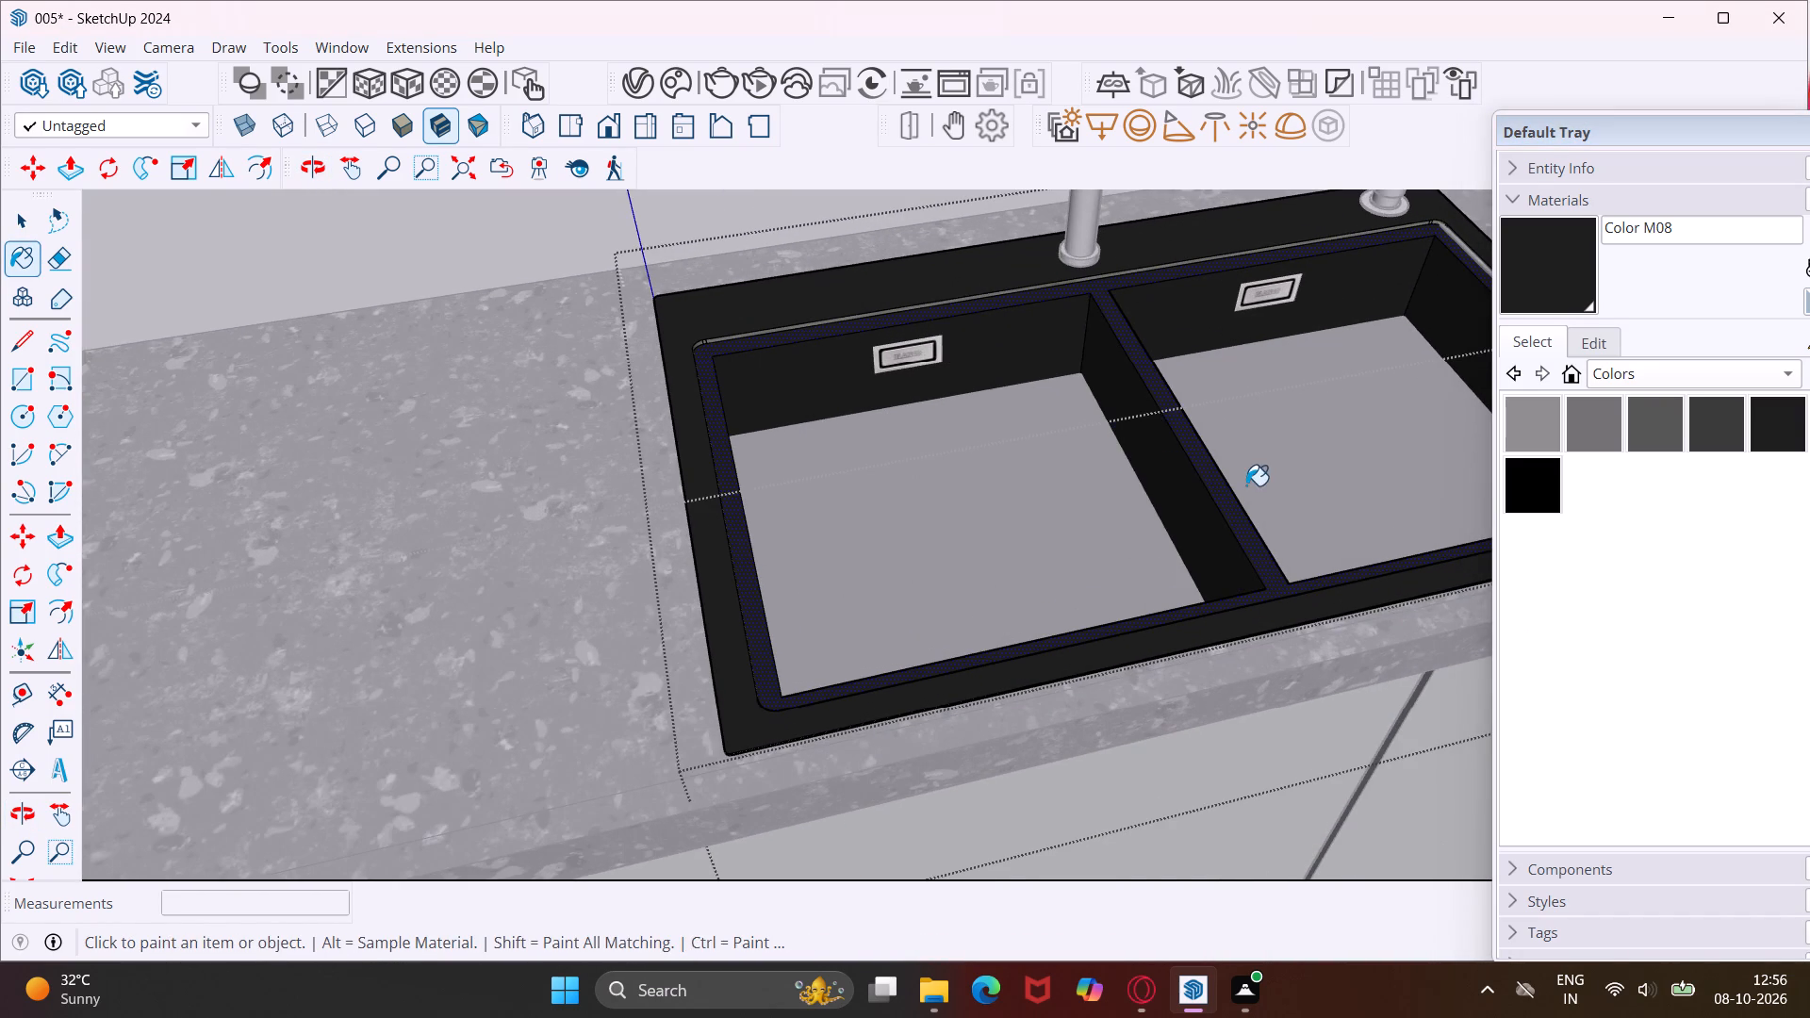
middle_click_drag(1248, 485, 878, 407)
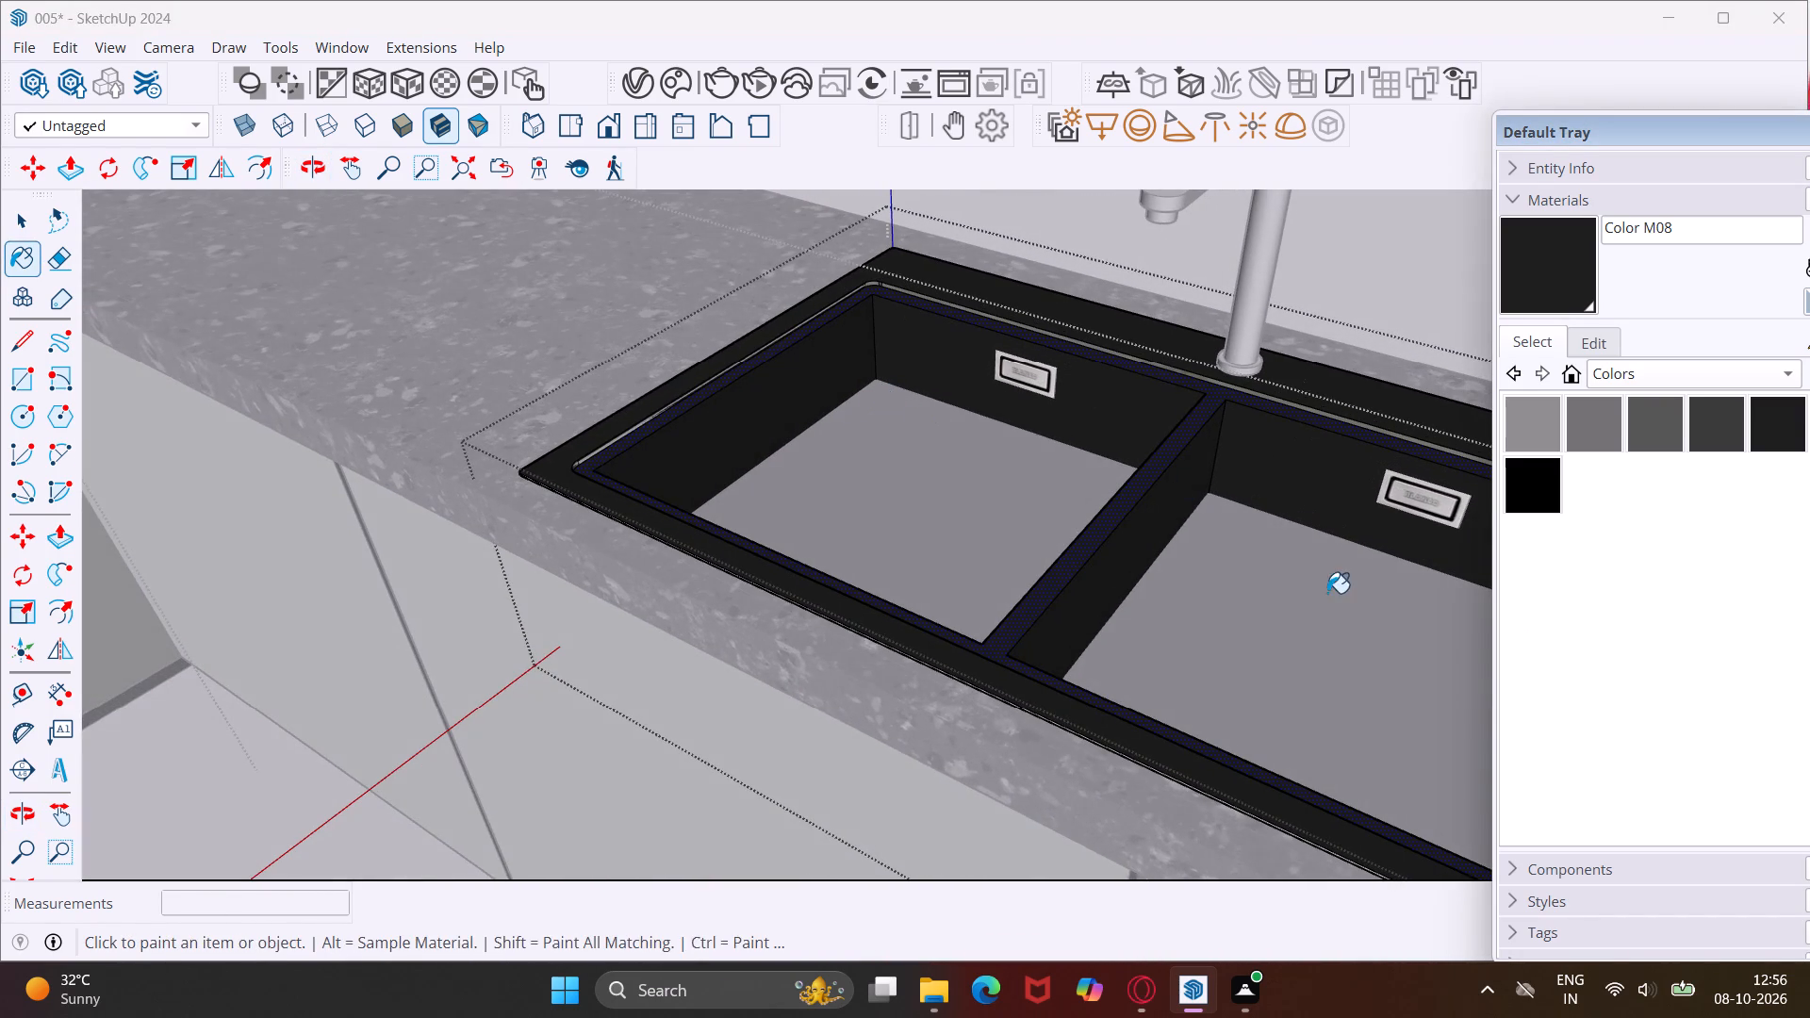
middle_click_drag(1329, 593, 904, 594)
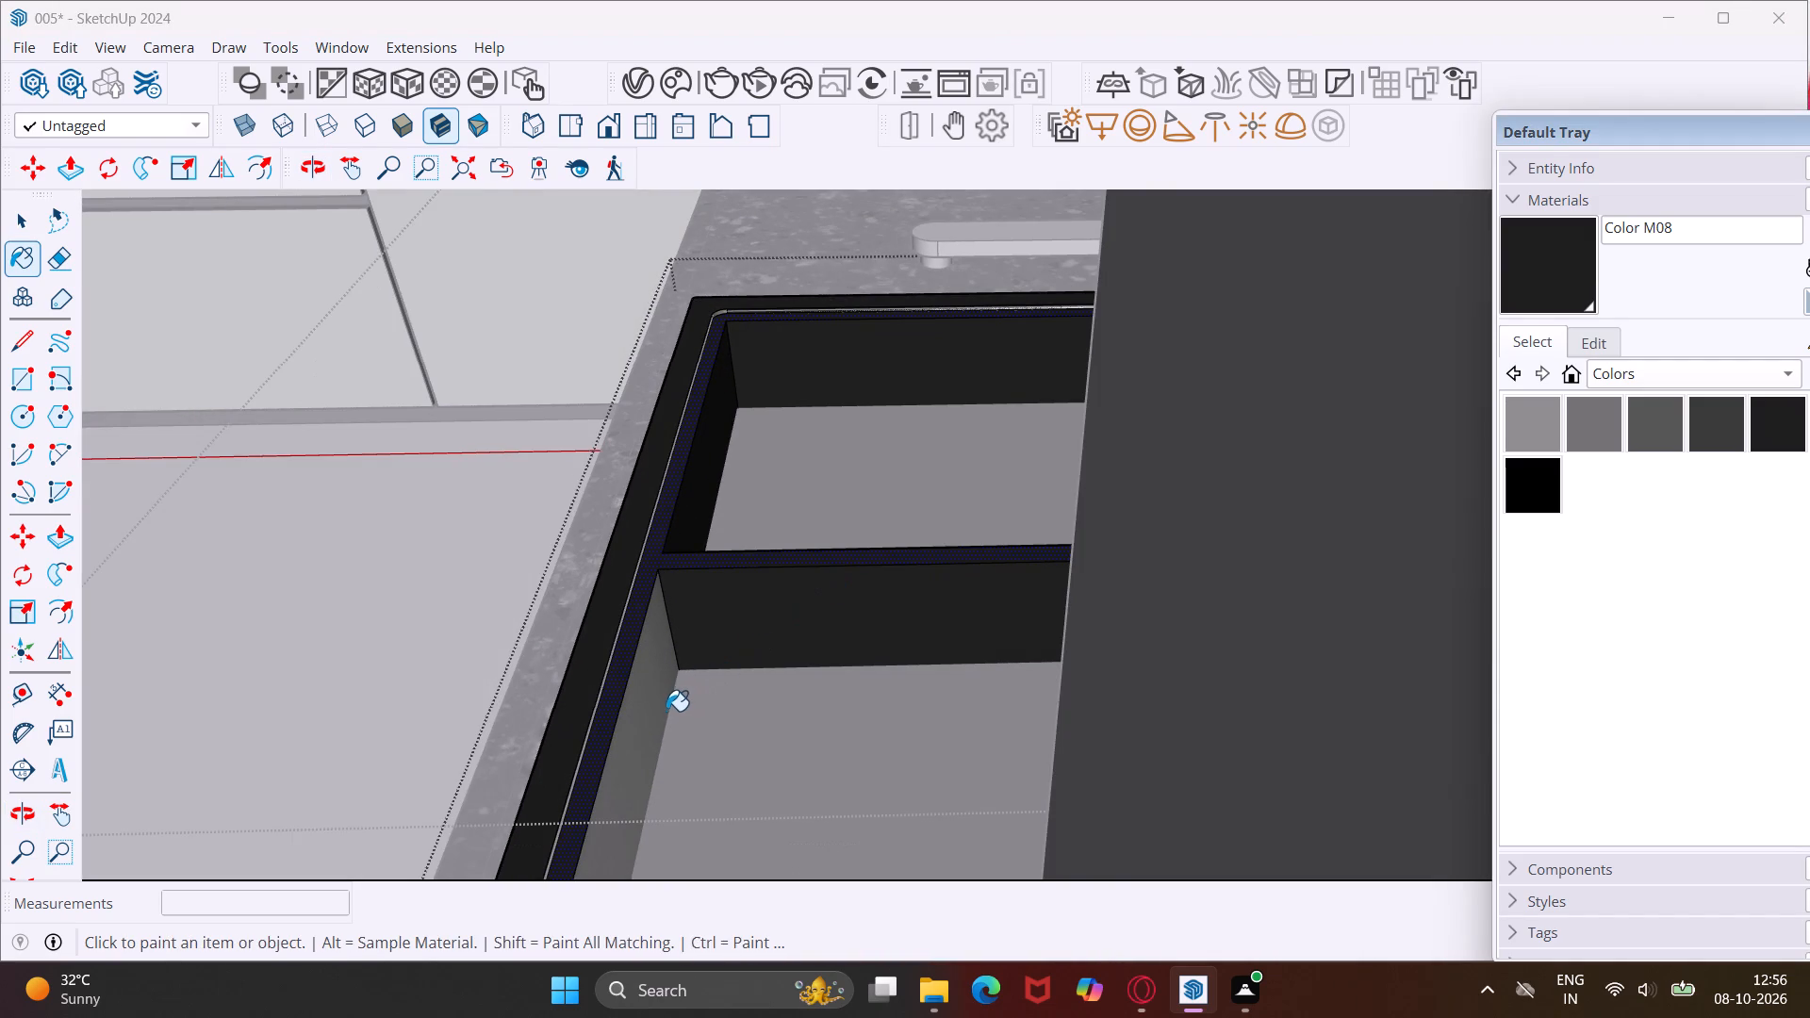
left_click(666, 712)
Open the soap dispenser's nested group for editing and paint its cylindrical body and neck with Color M08.
middle_click_drag(646, 713, 1289, 653)
scroll(1094, 437, "down", 7)
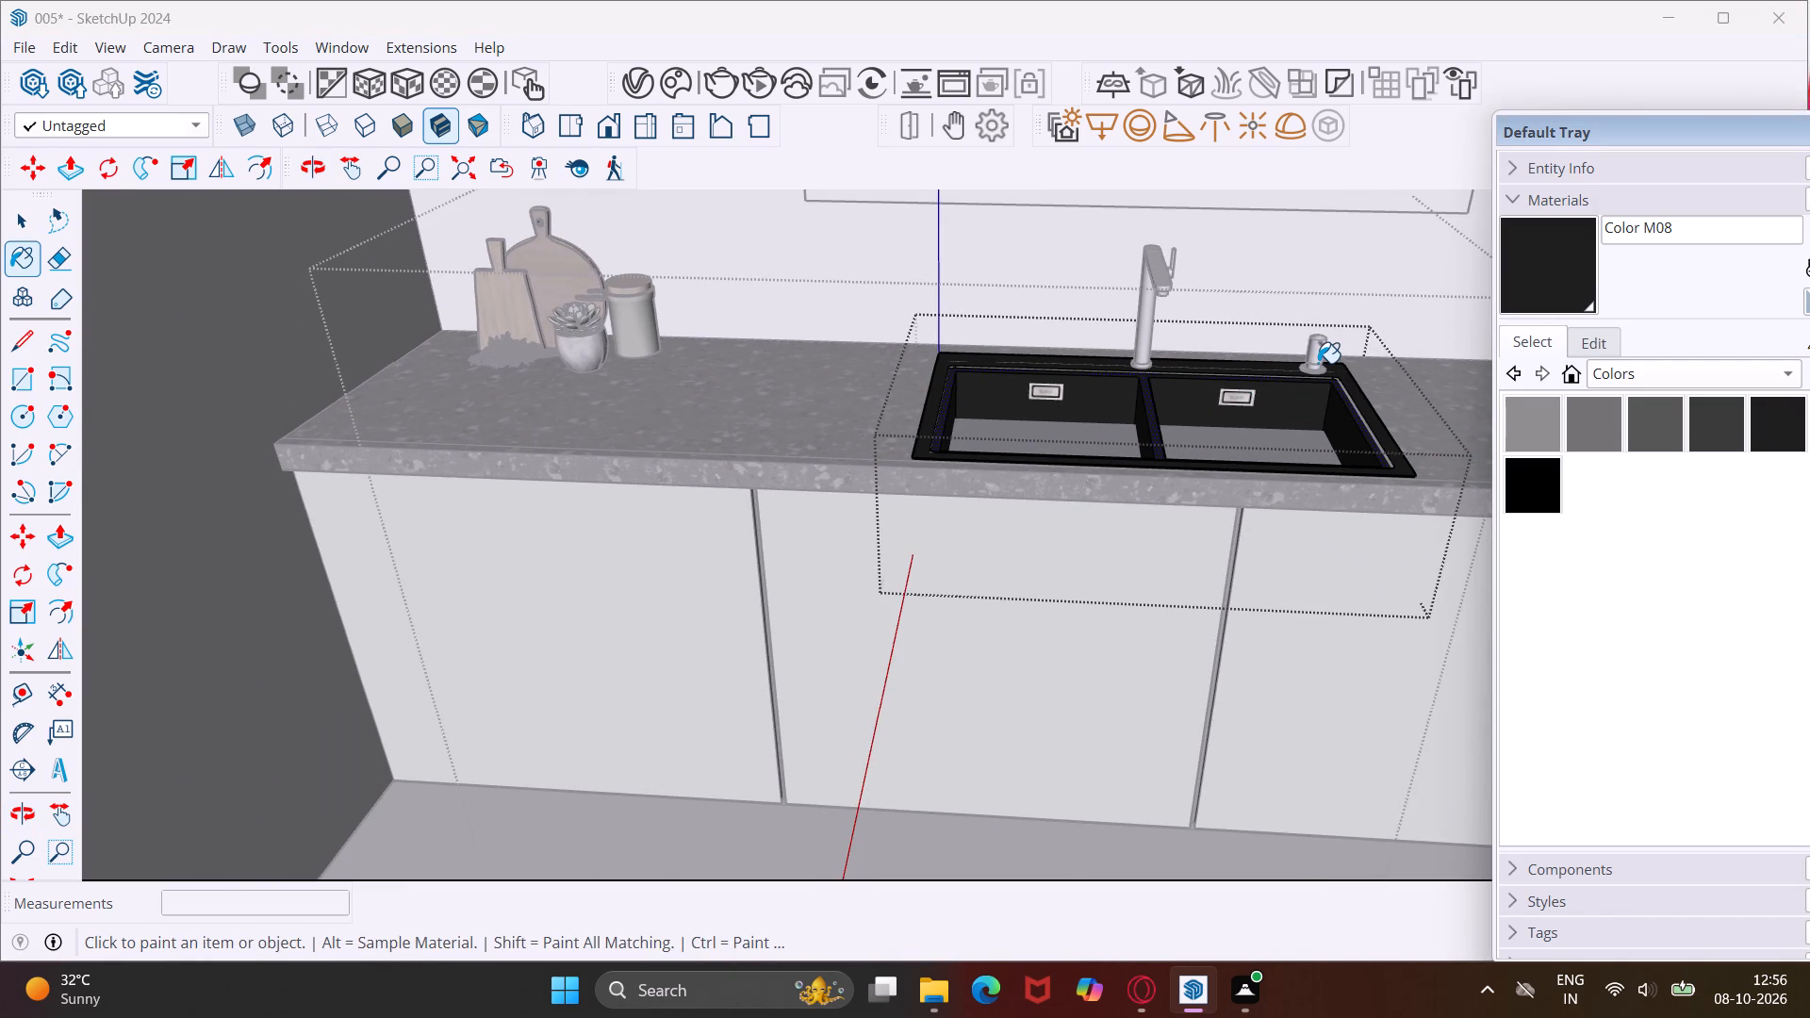
key("Escape")
key("space")
scroll(1318, 362, "up", 4)
triple_click(1318, 362)
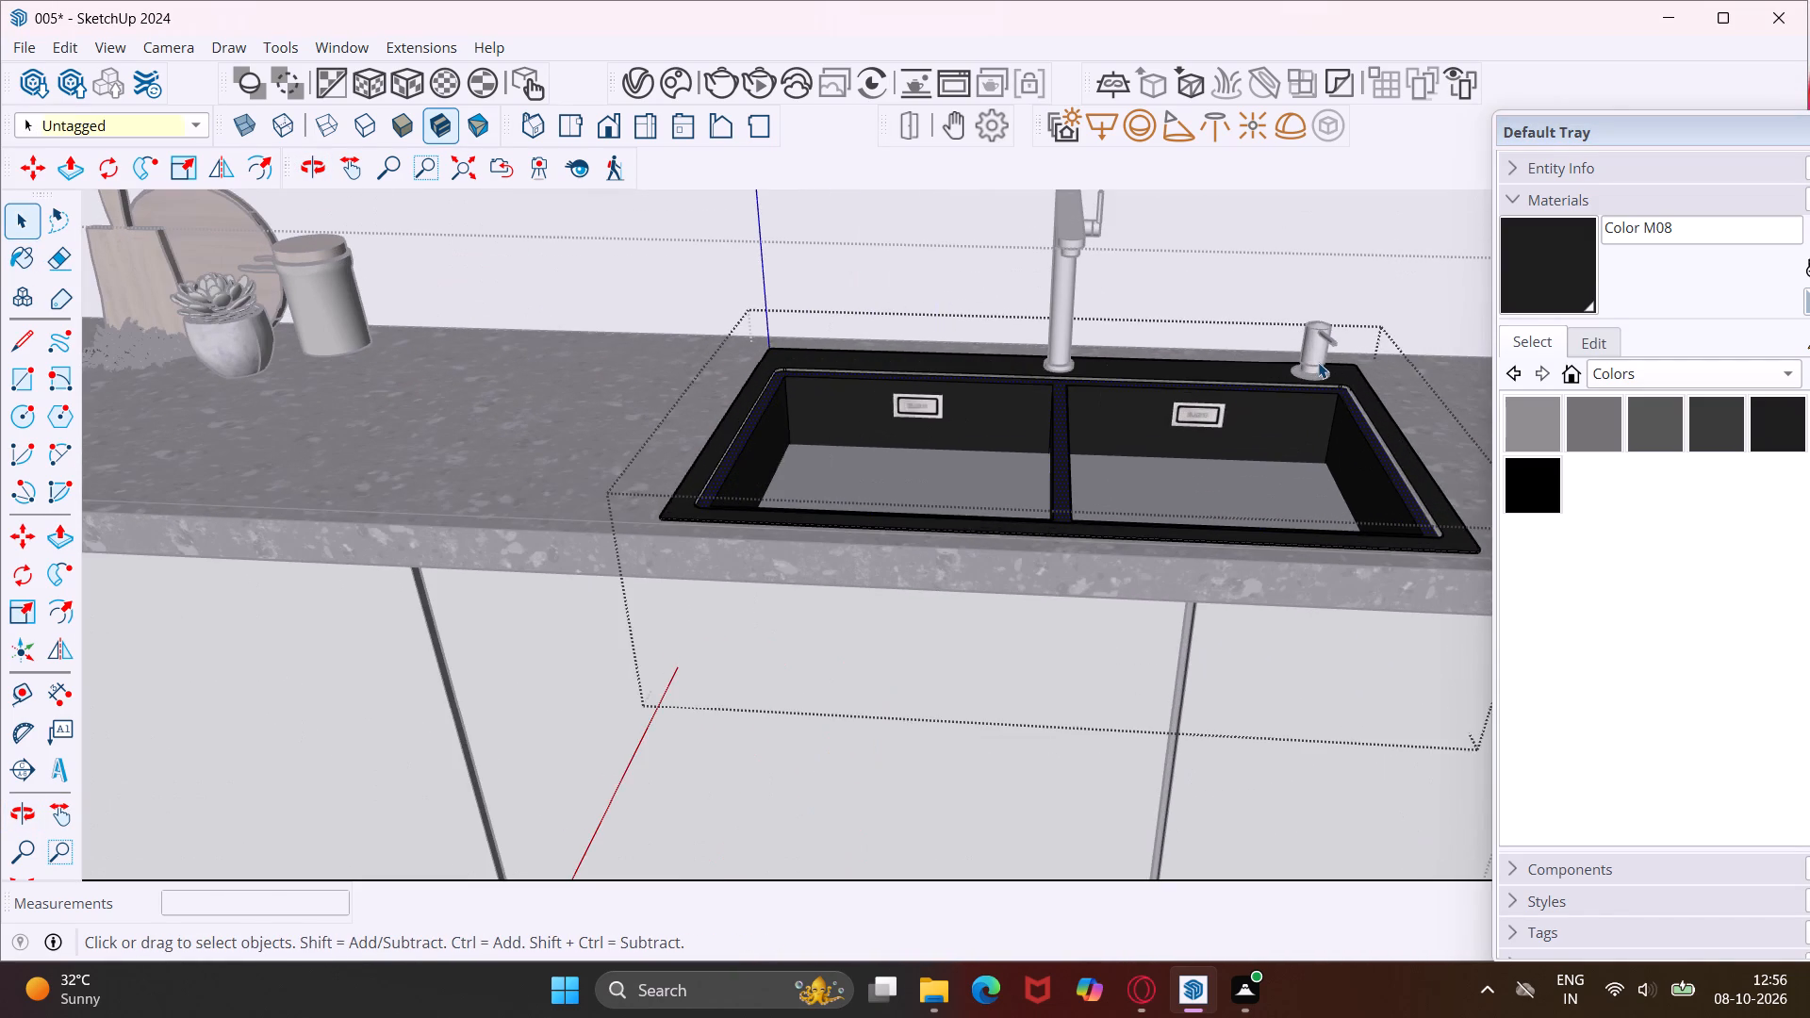
scroll(1318, 362, "up", 4)
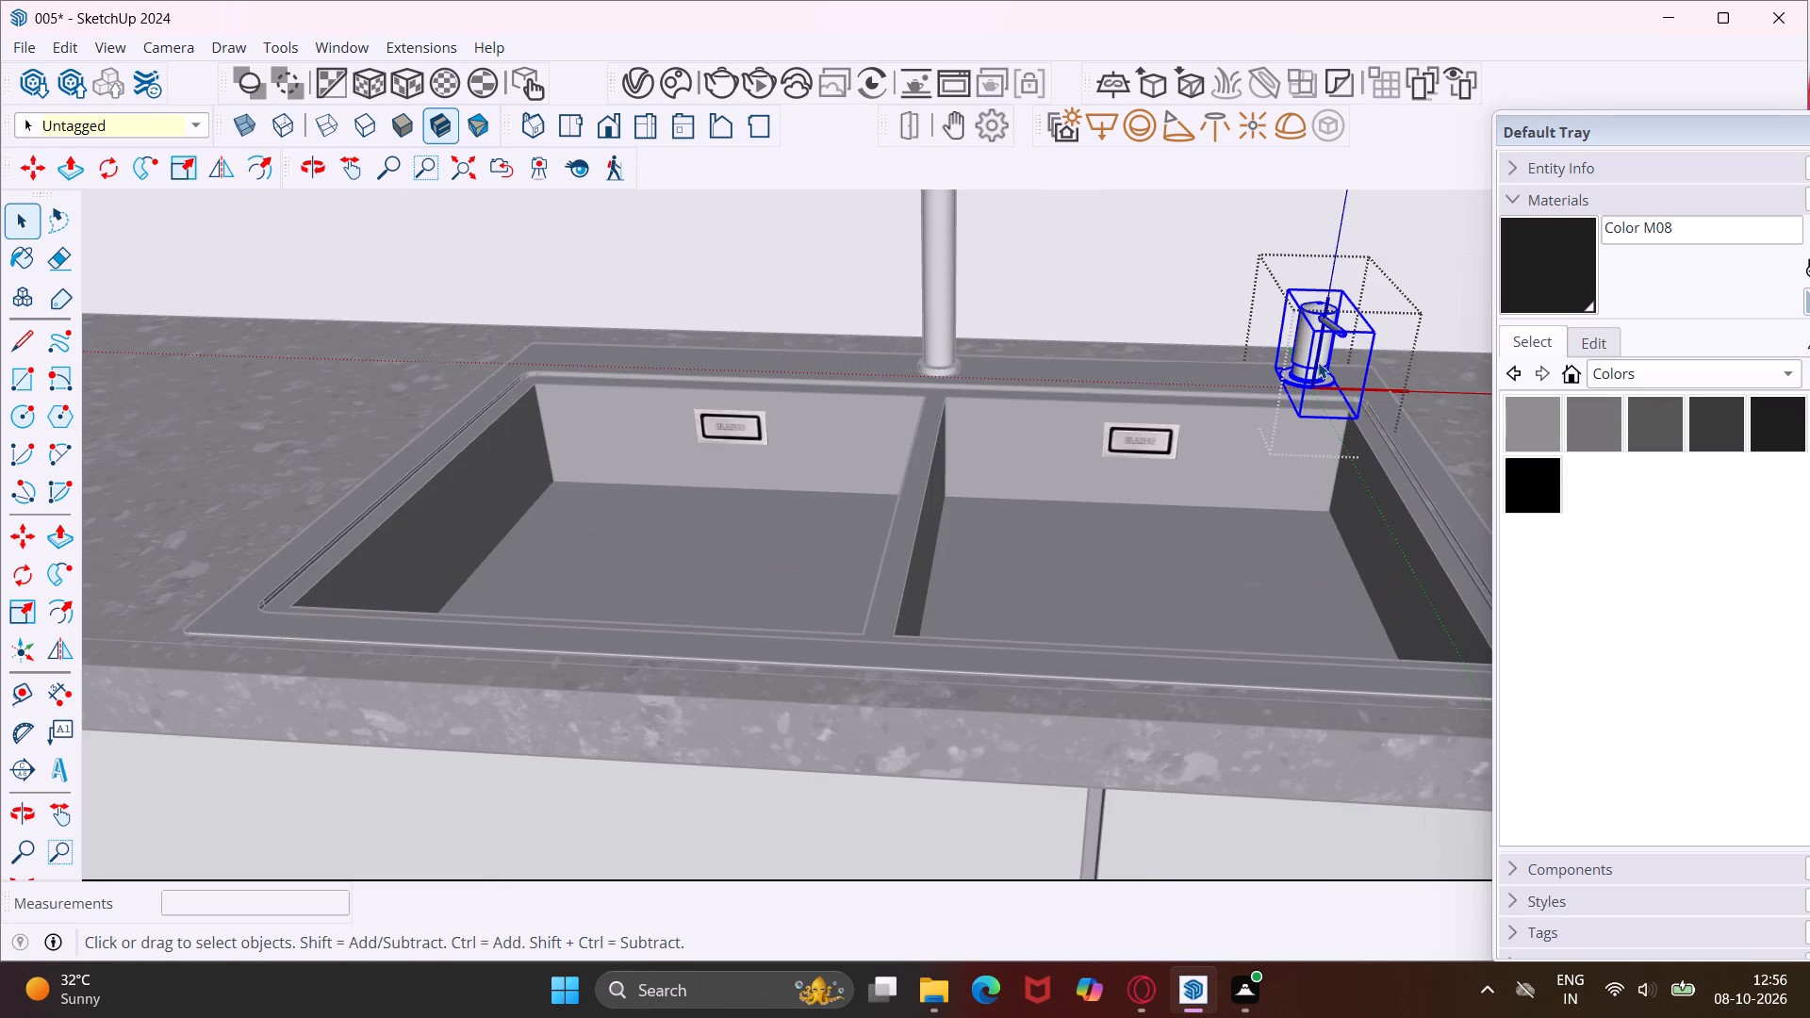
triple_click(1318, 362)
double_click(1318, 362)
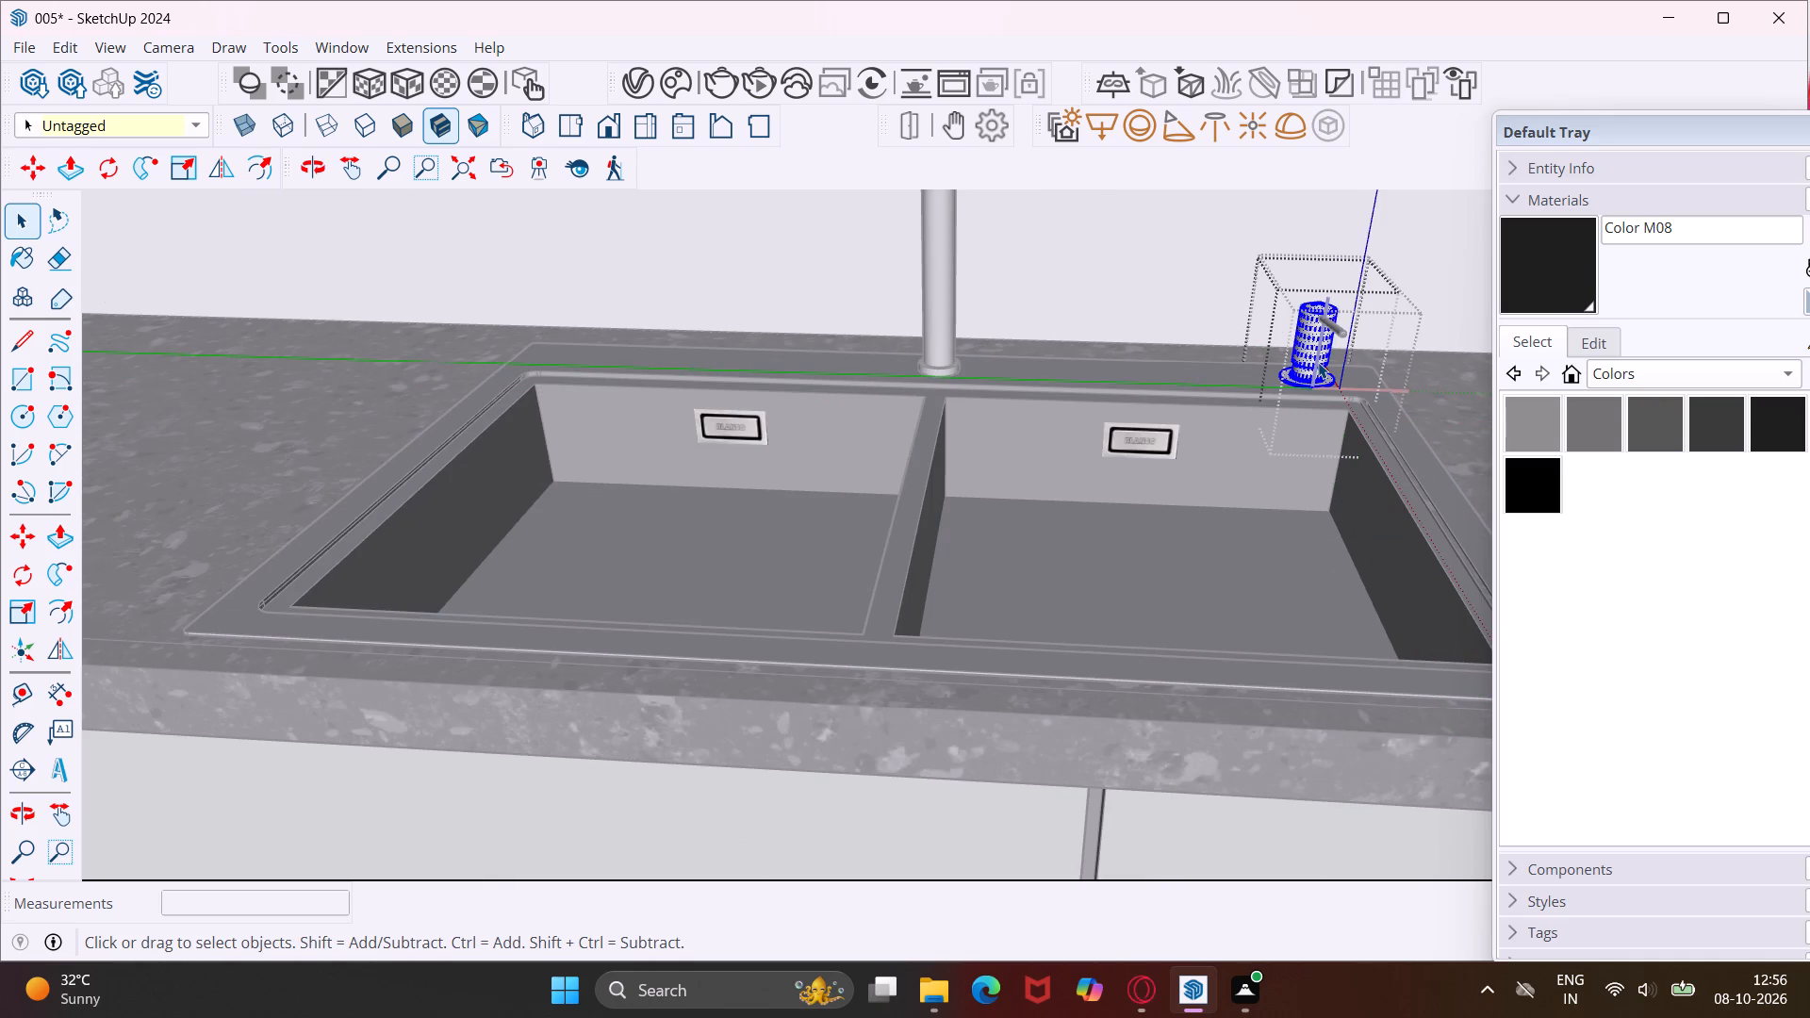
scroll(1318, 362, "up", 3)
left_click(1306, 329)
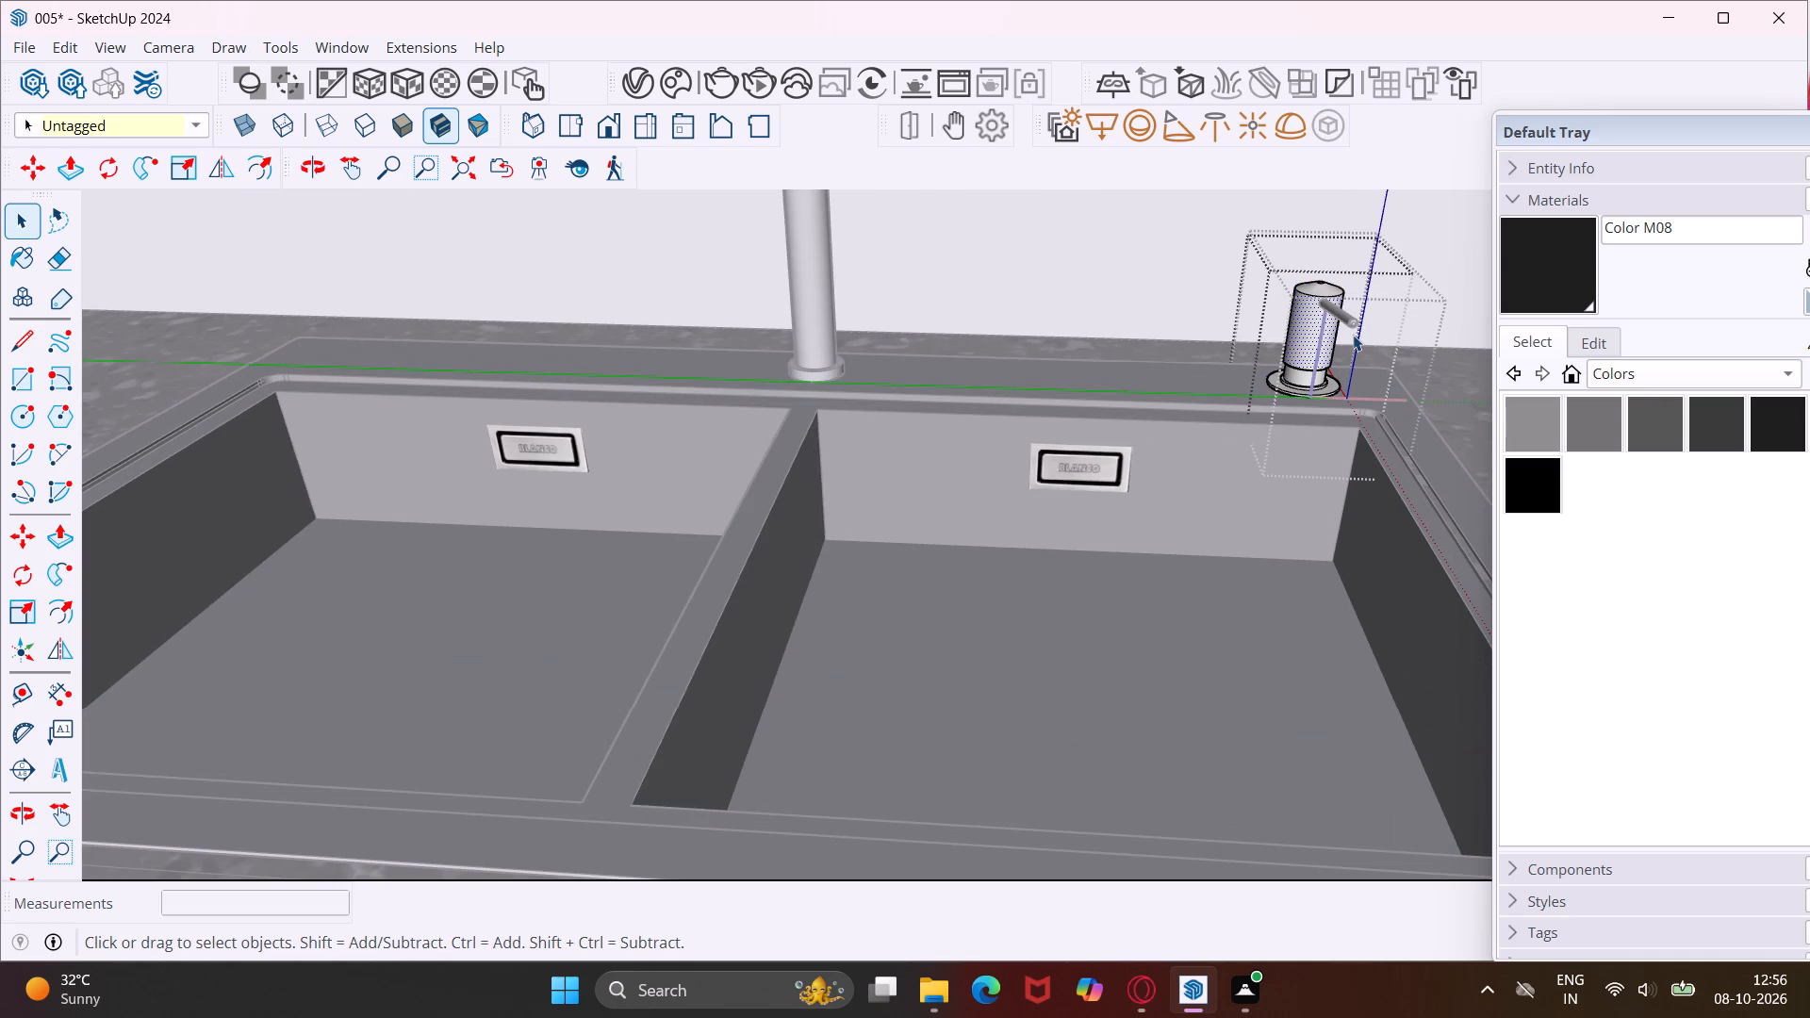
left_click(1545, 240)
scroll(1329, 329, "up", 7)
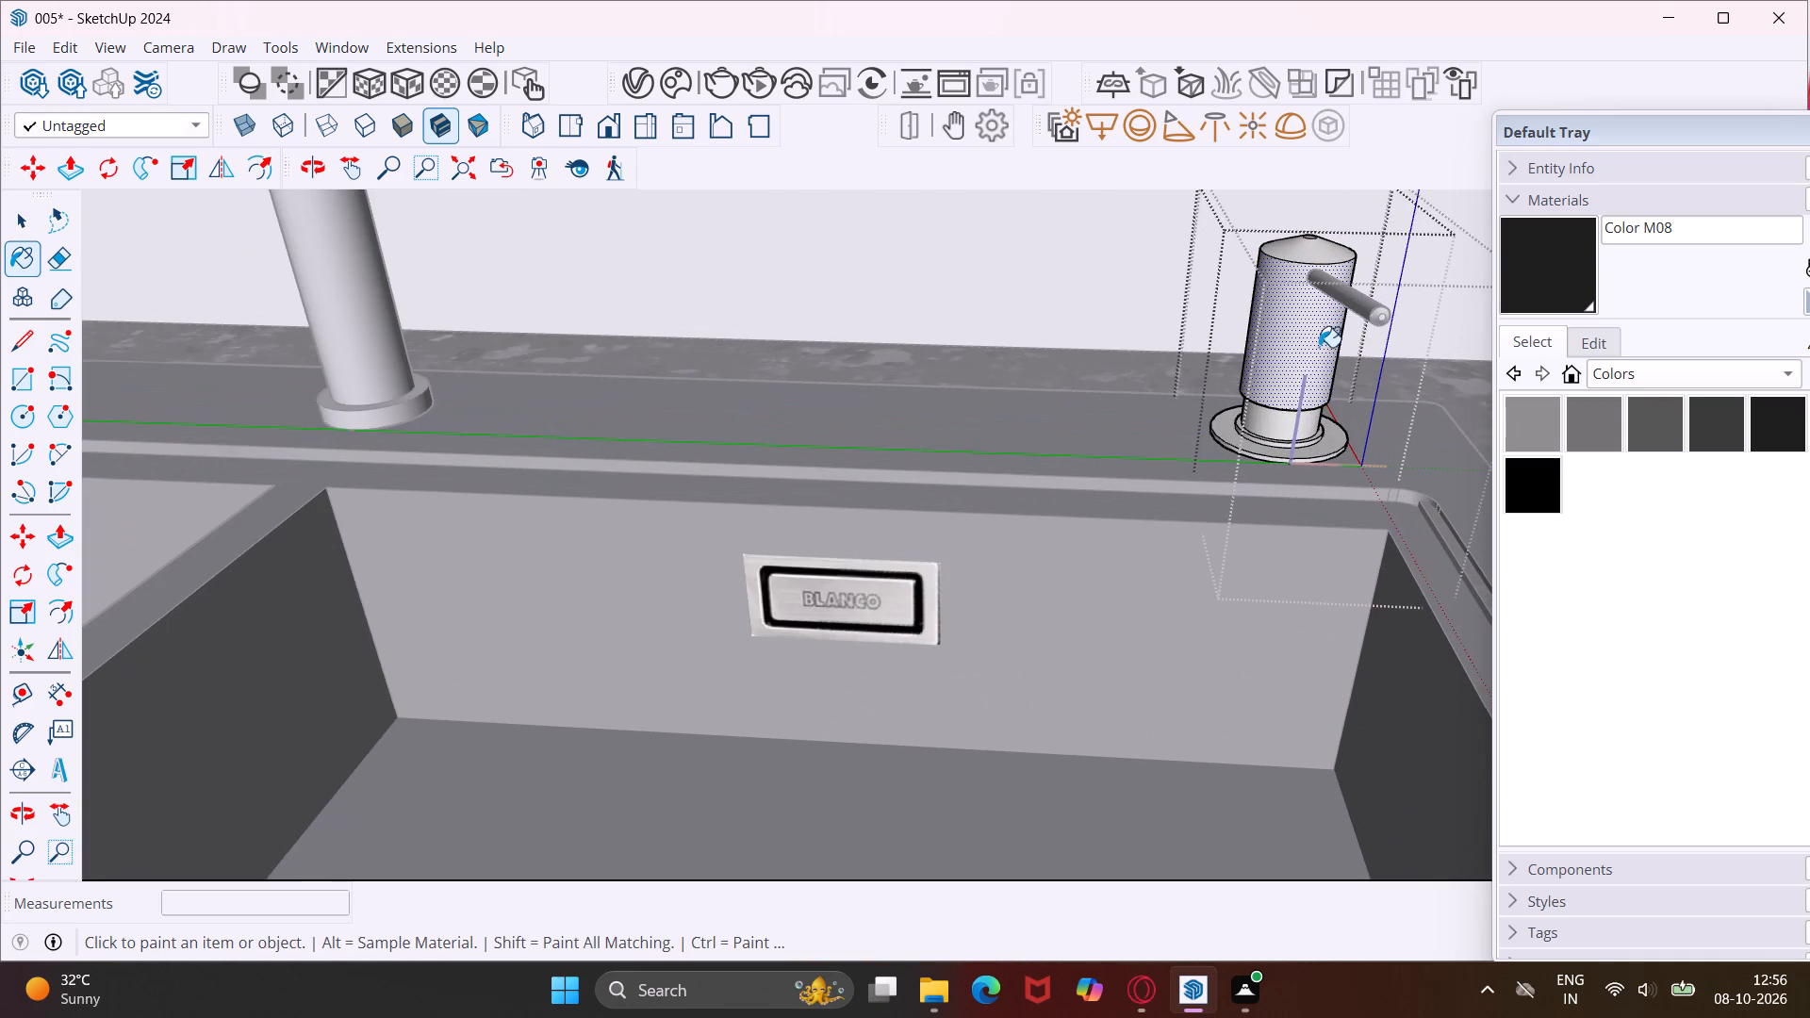
left_click(1309, 352)
left_click(1311, 427)
left_click(1308, 446)
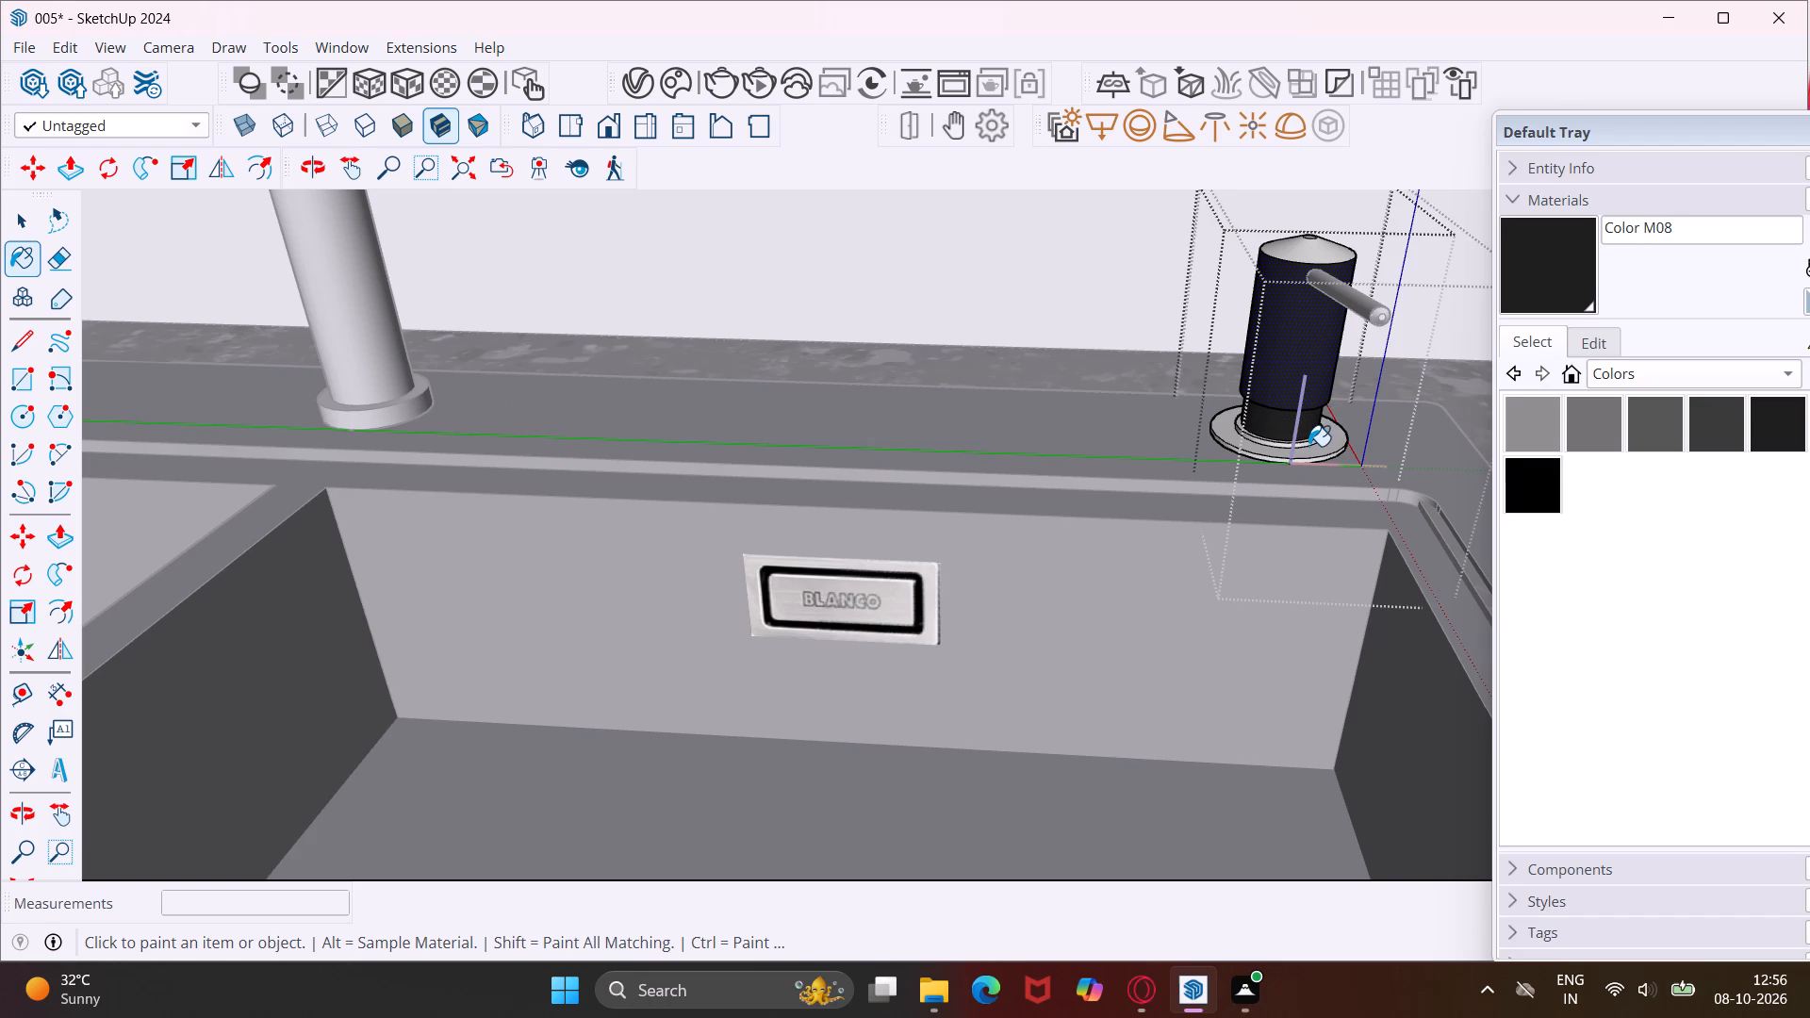
Paint the soap dispenser's collar ring and the top and edge of its base flange with Color M08.
scroll(1308, 446, "up", 7)
left_click(1292, 434)
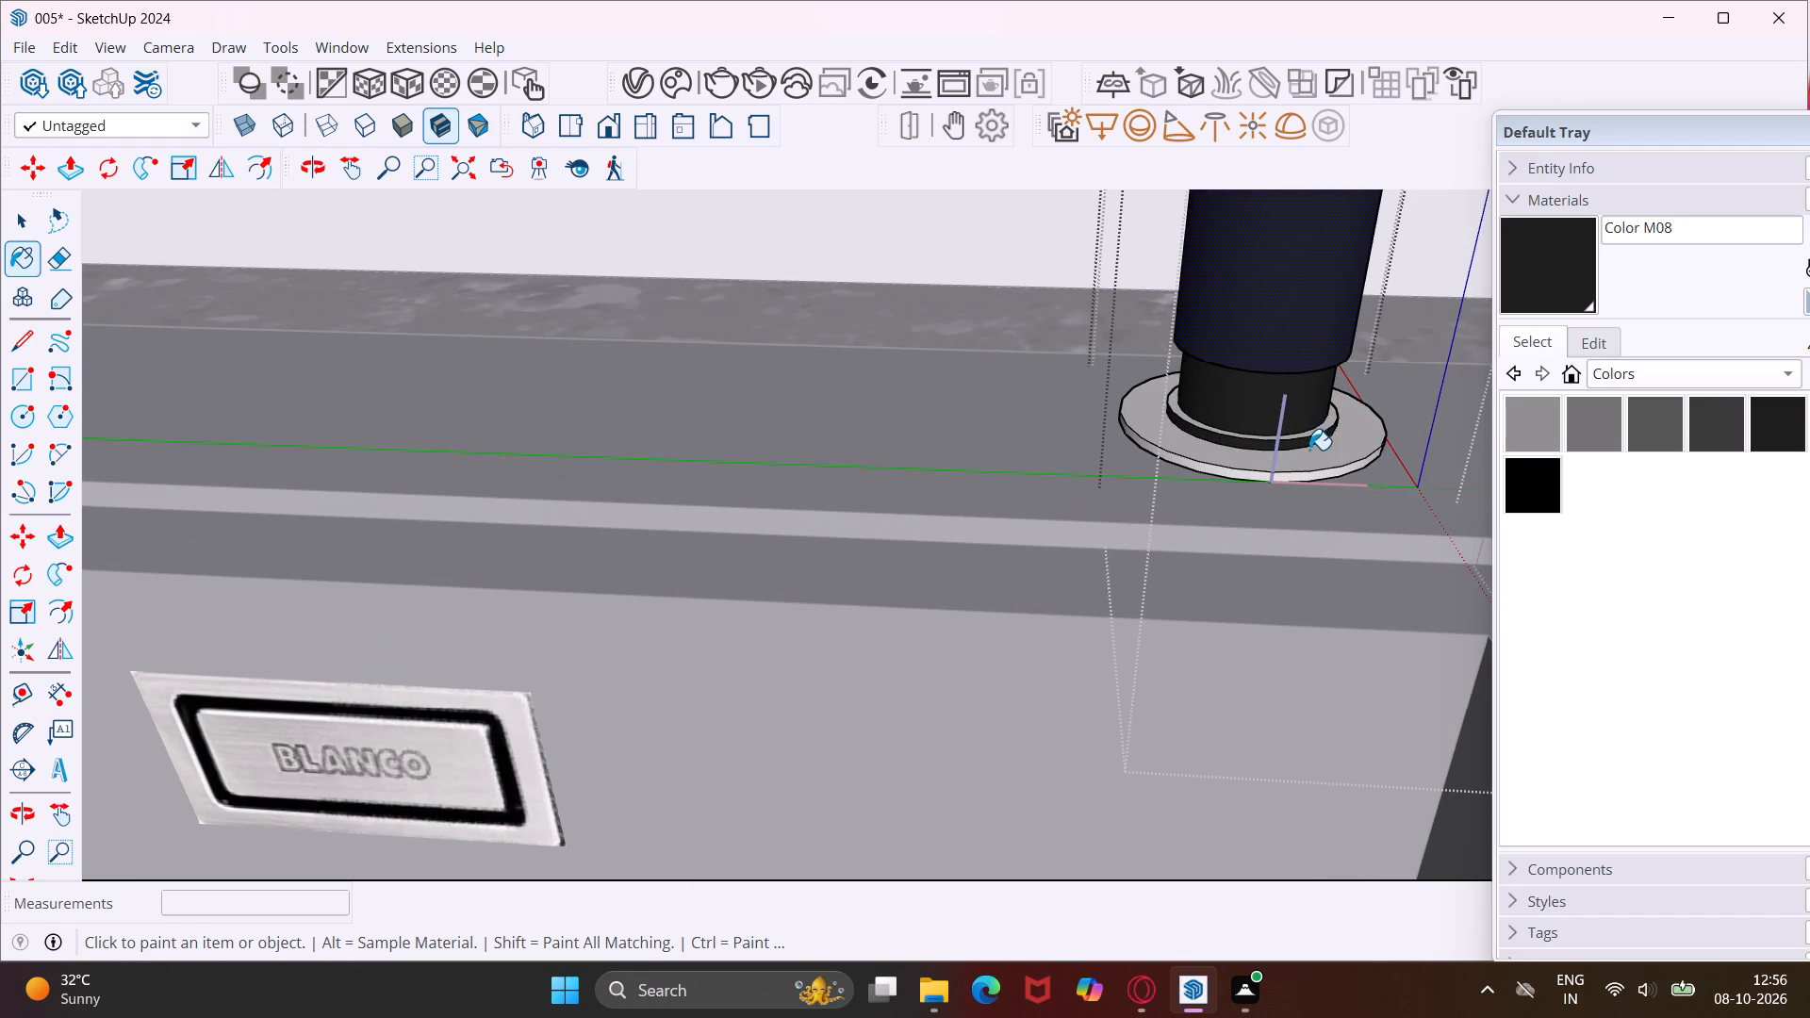
left_click(1311, 452)
scroll(1311, 452, "up", 7)
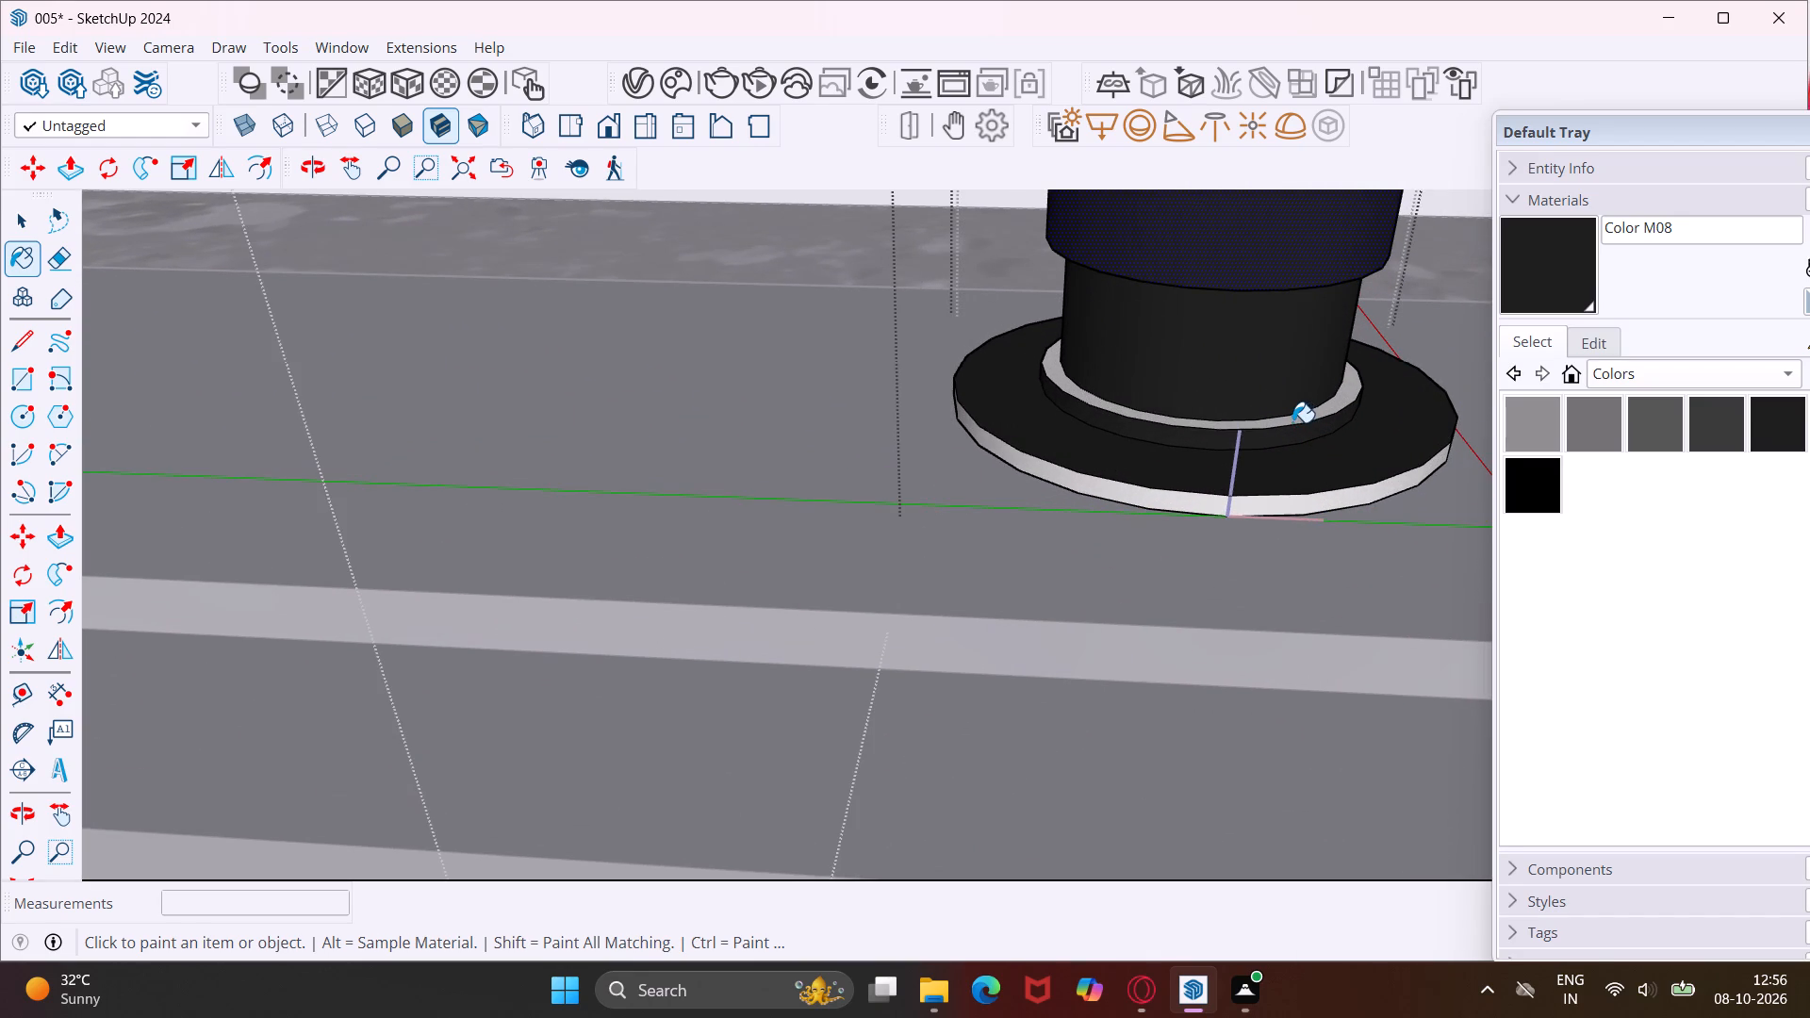
left_click(1292, 422)
left_click(1332, 501)
Paint the soap dispenser's conical top cap with Color M08.
scroll(1331, 501, "down", 5)
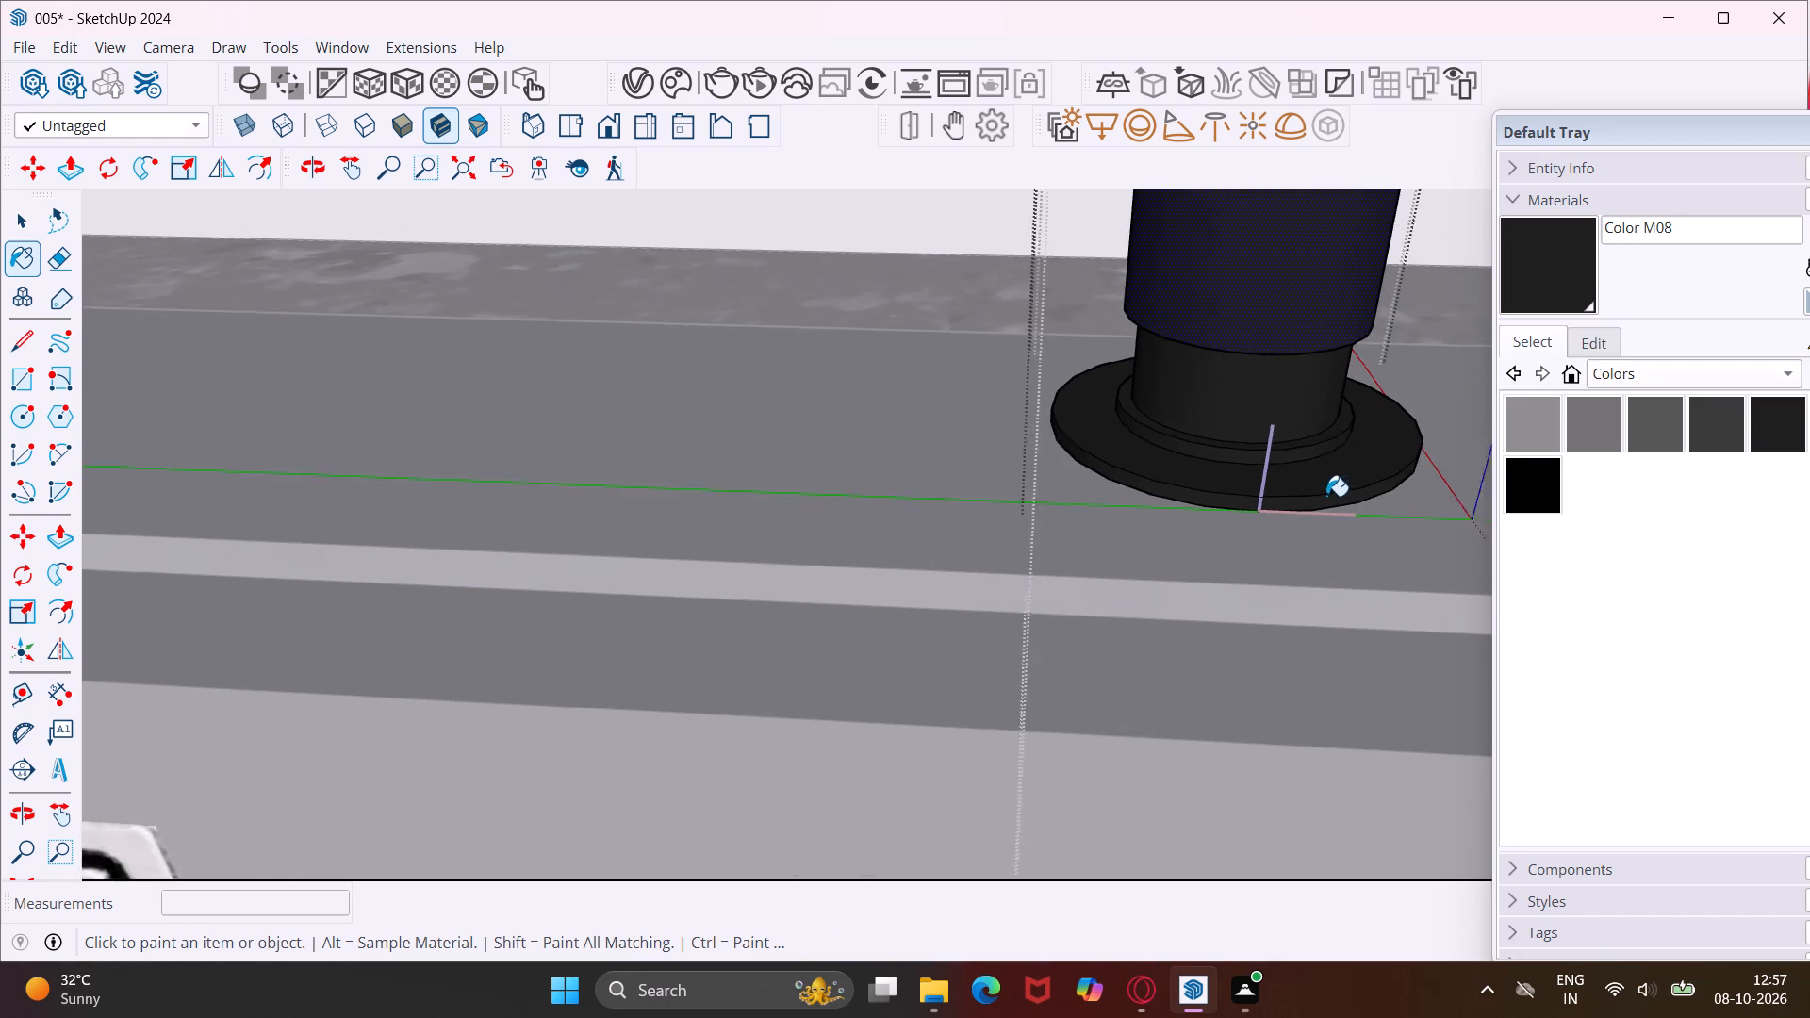
scroll(1303, 473, "down", 9)
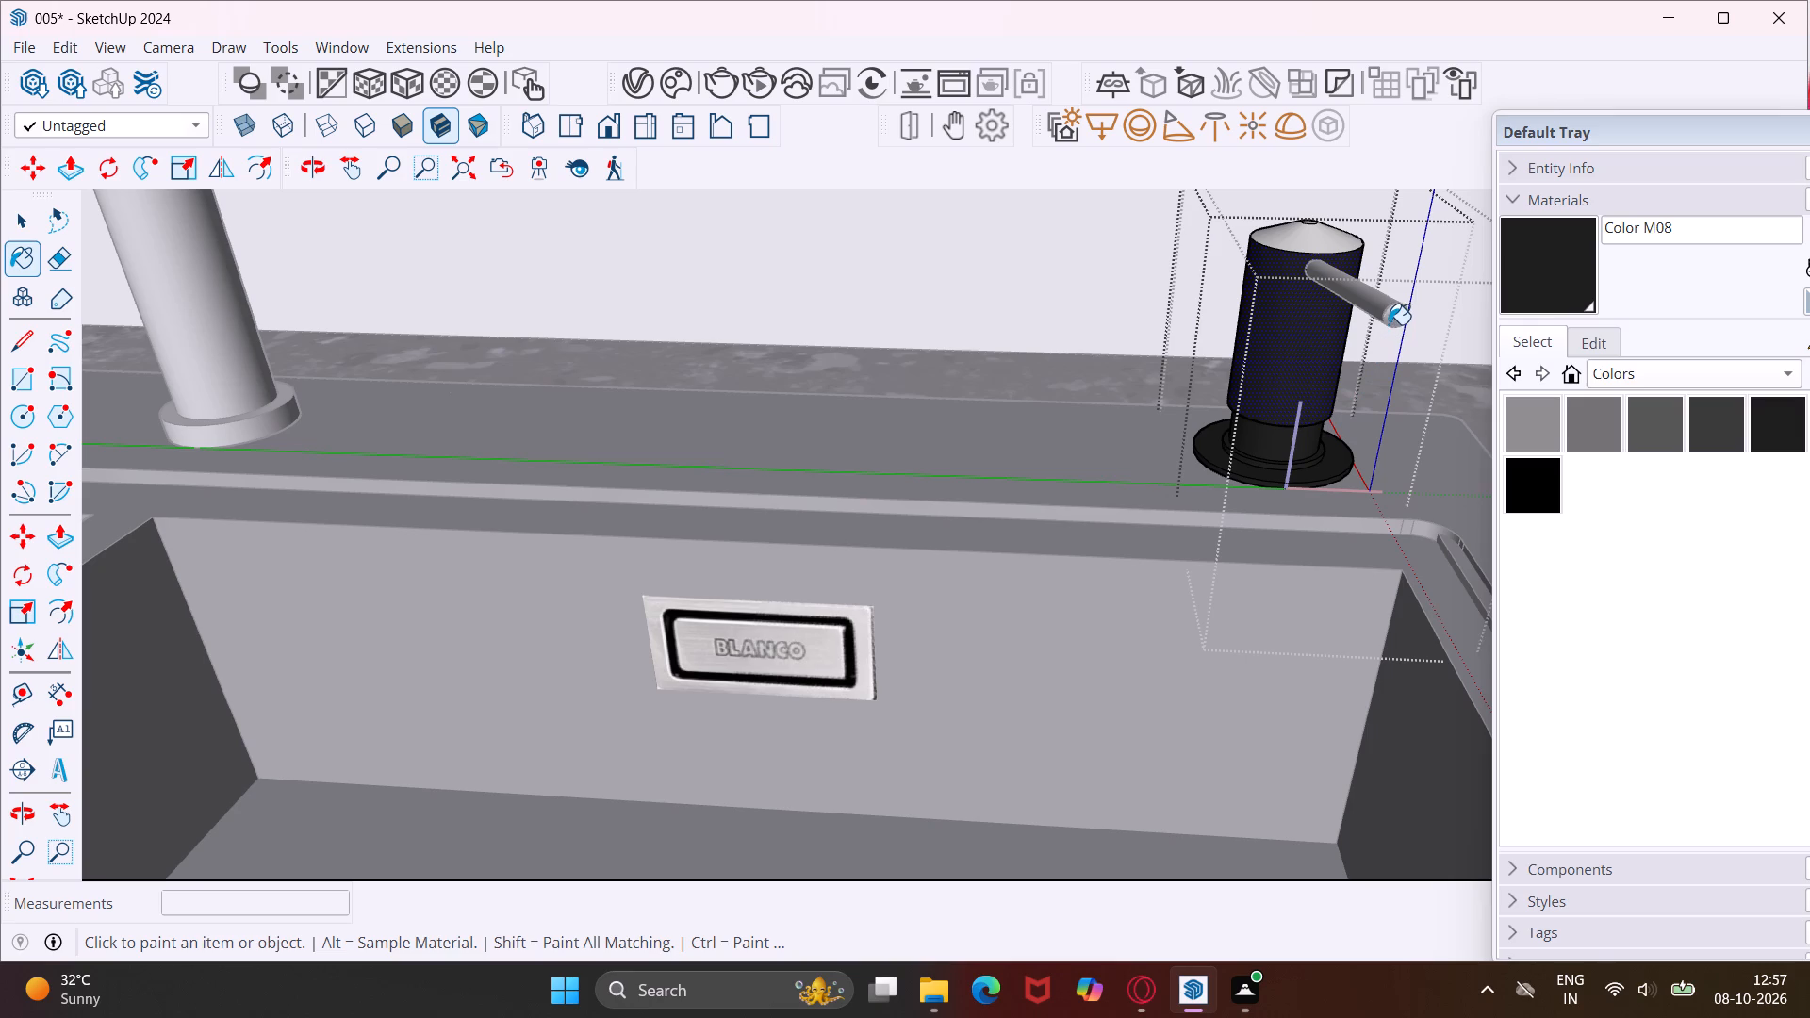
left_click(1389, 324)
left_click(1361, 307)
left_click(1316, 253)
triple_click(1316, 243)
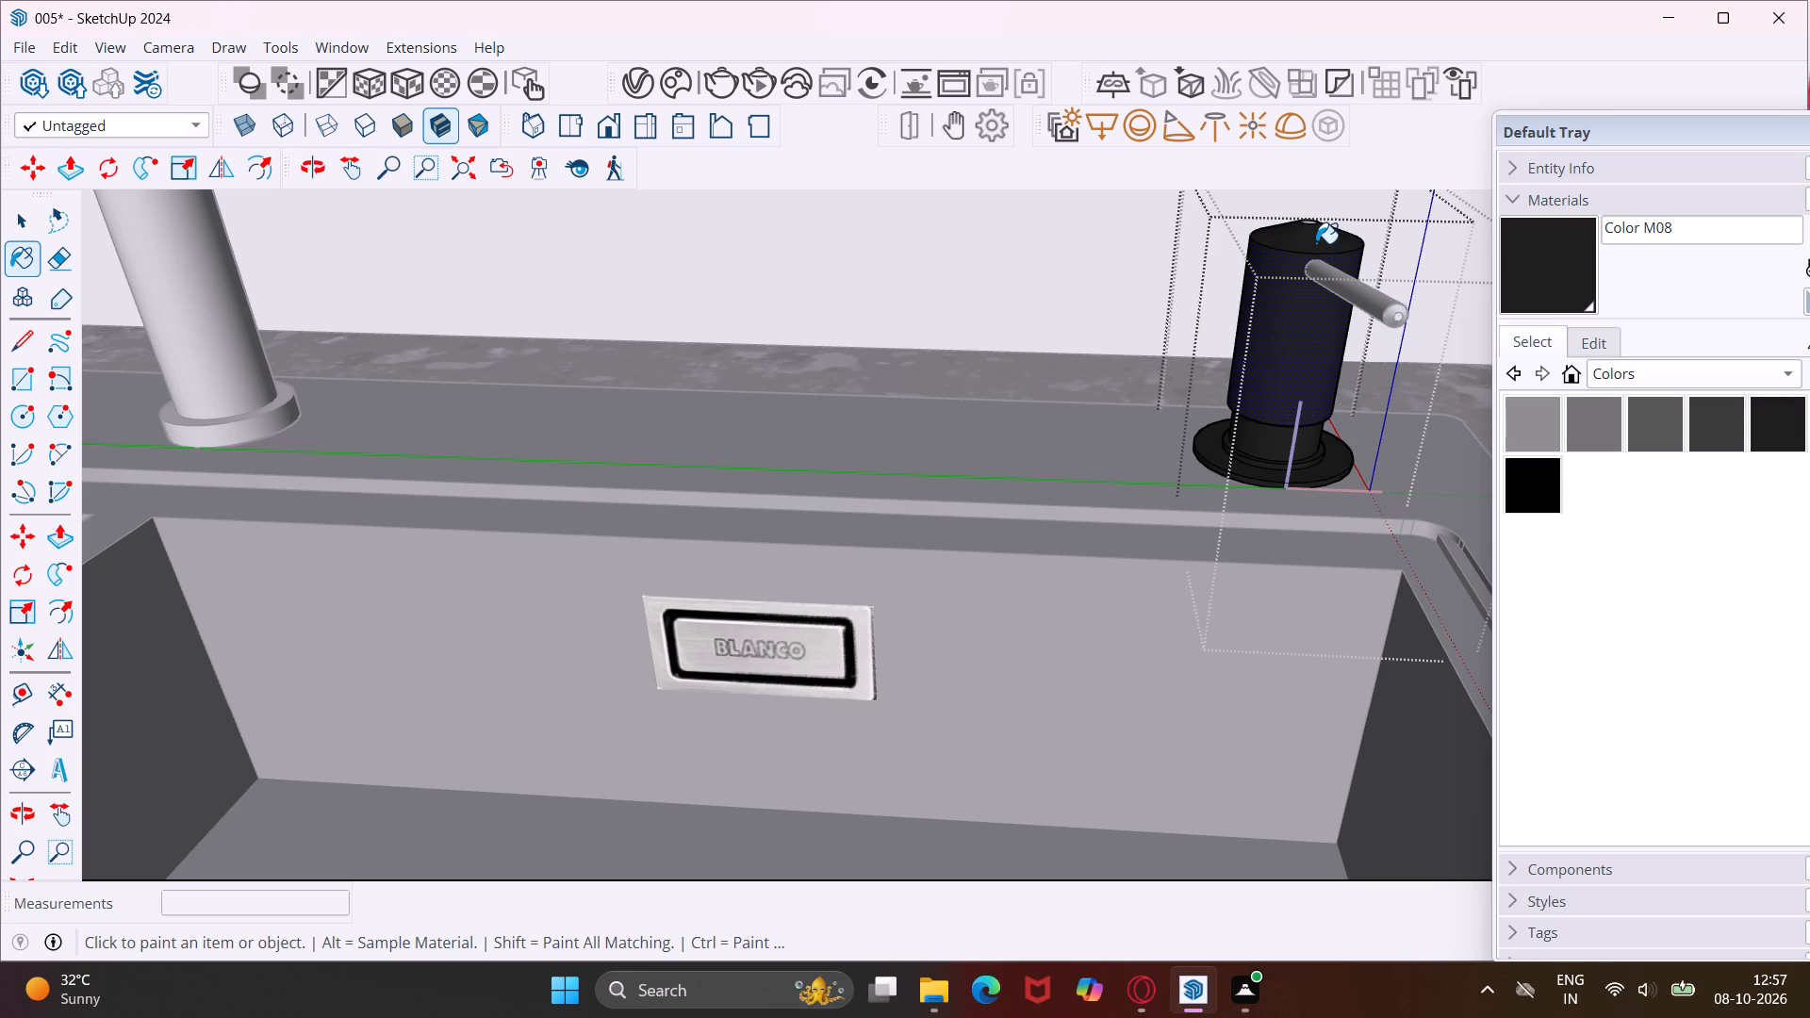
Open the dispenser's spout group and paint its tube, tapered tip and round end face with Color M08.
key("Escape")
key("space")
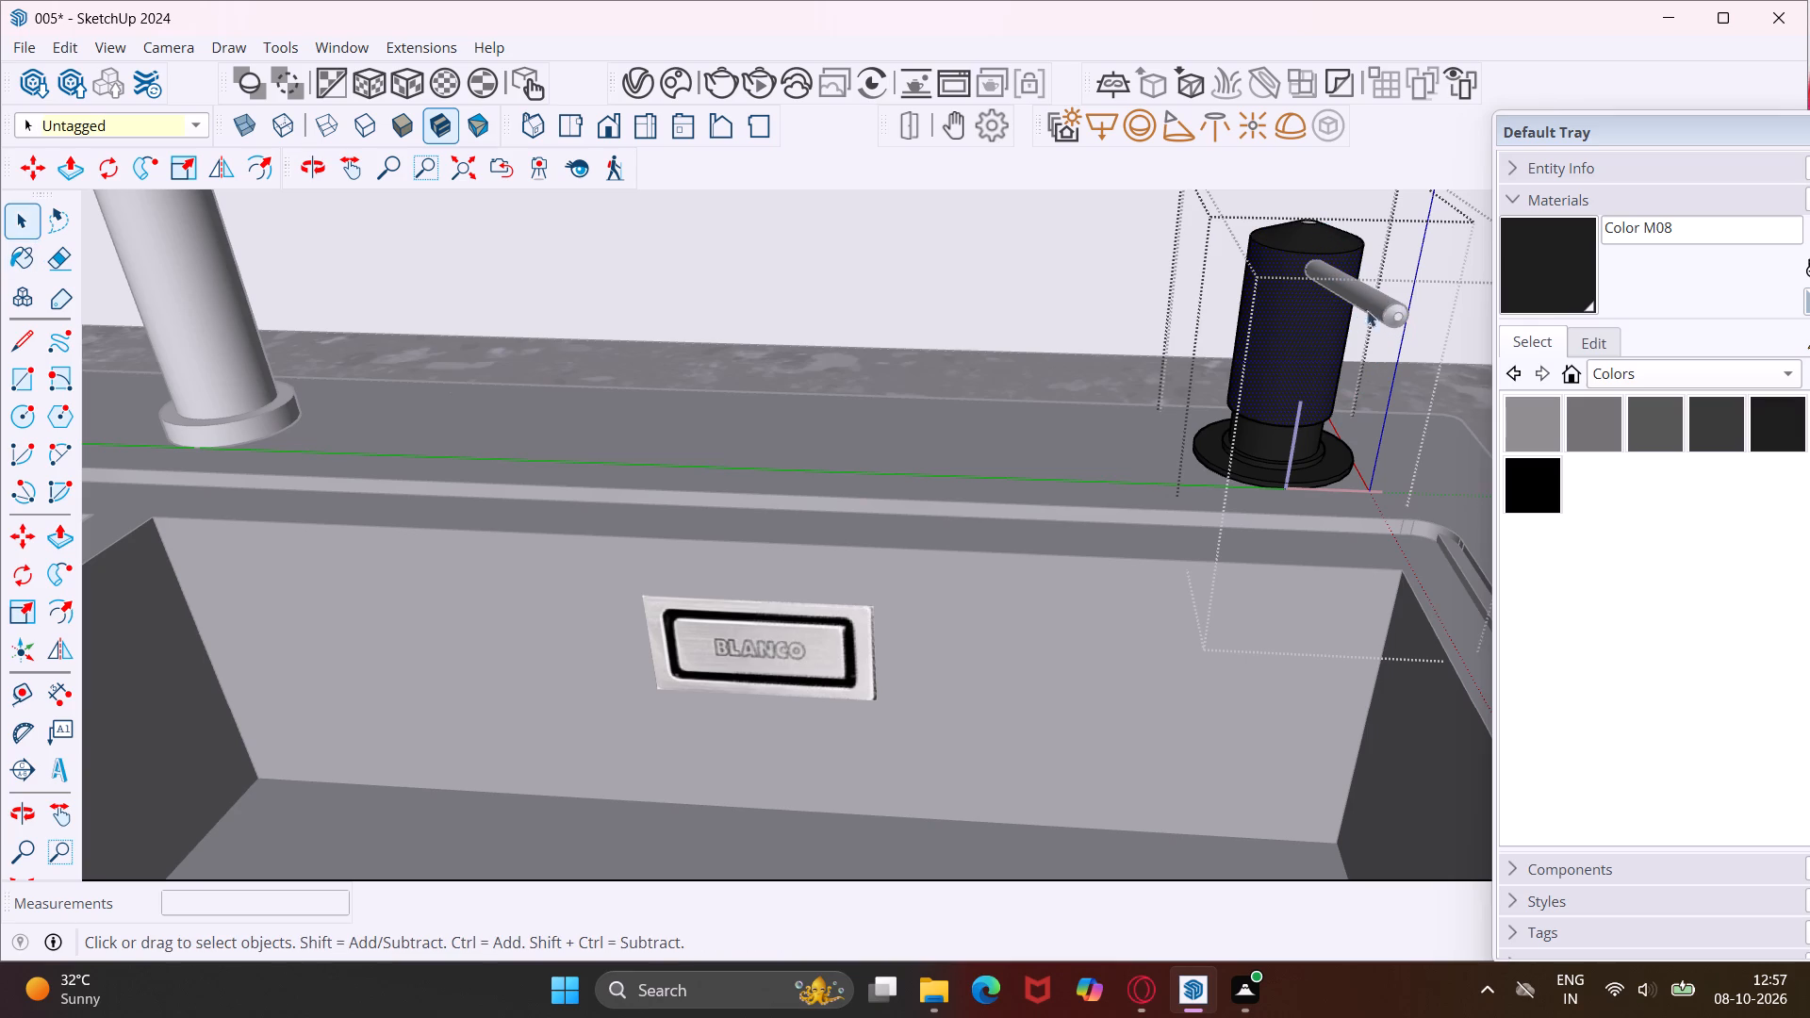
double_click(1375, 307)
left_click(1375, 307)
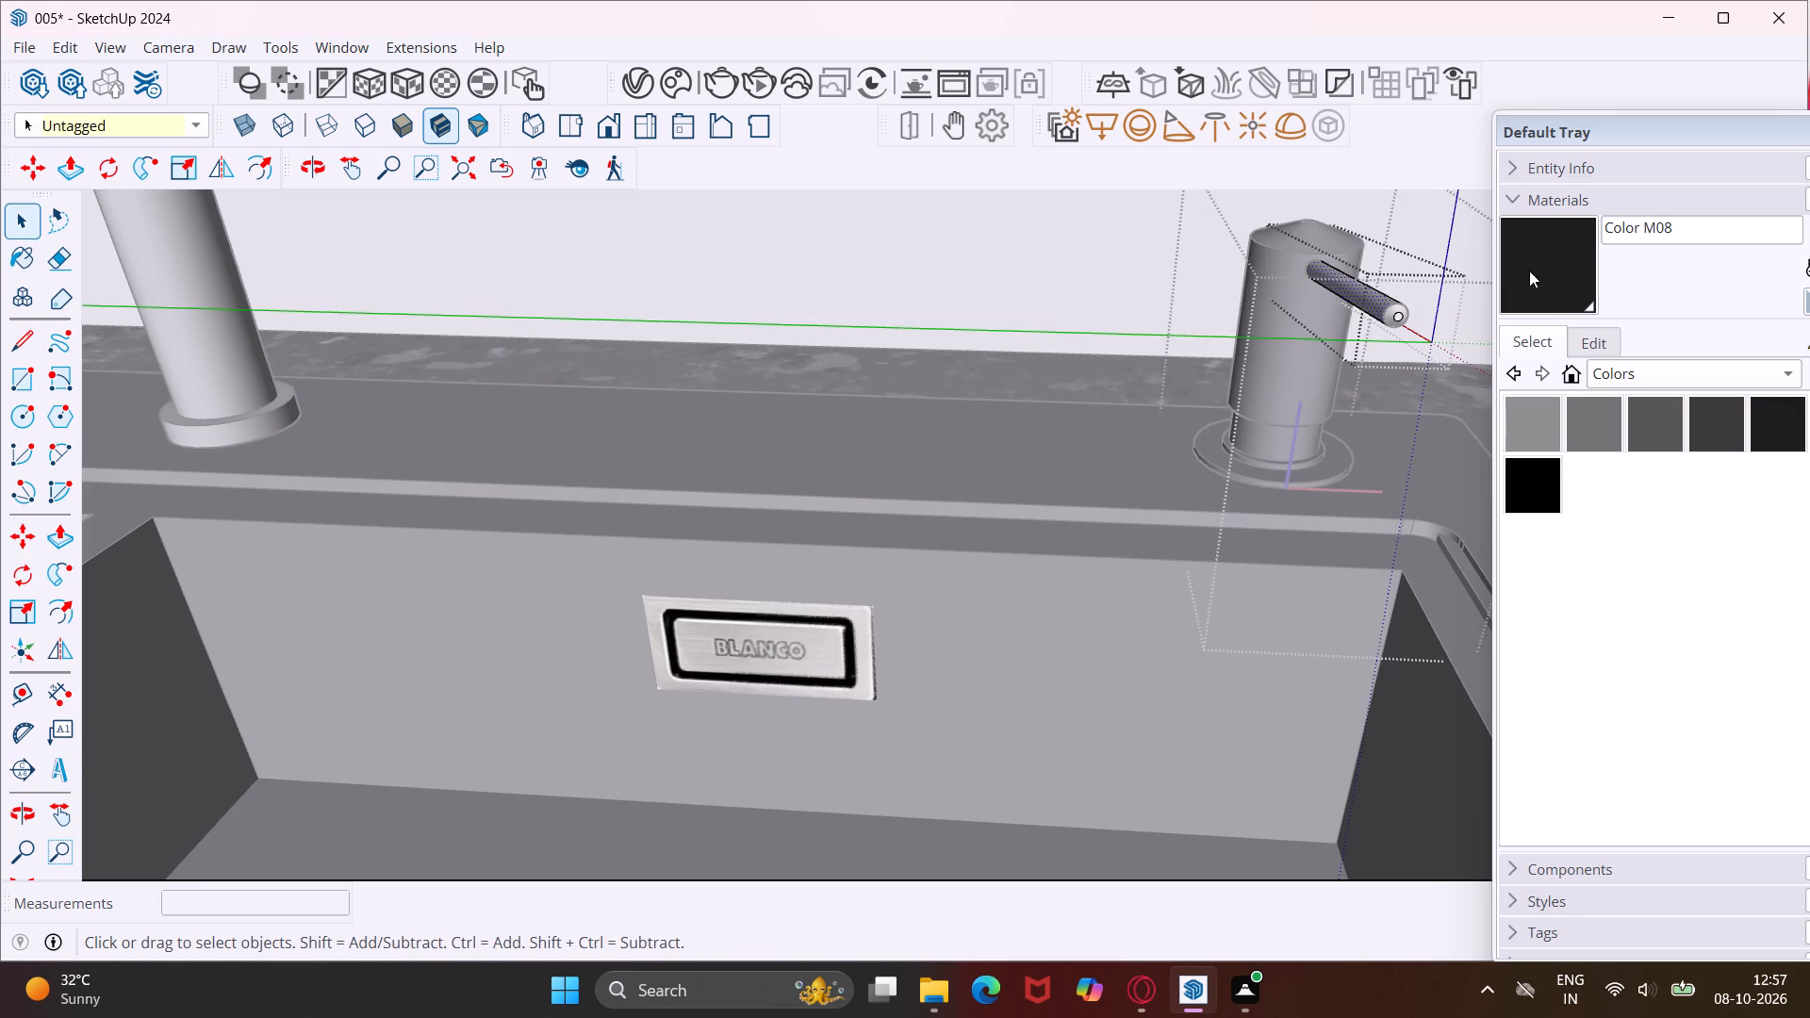
left_click(1550, 262)
scroll(1379, 313, "up", 10)
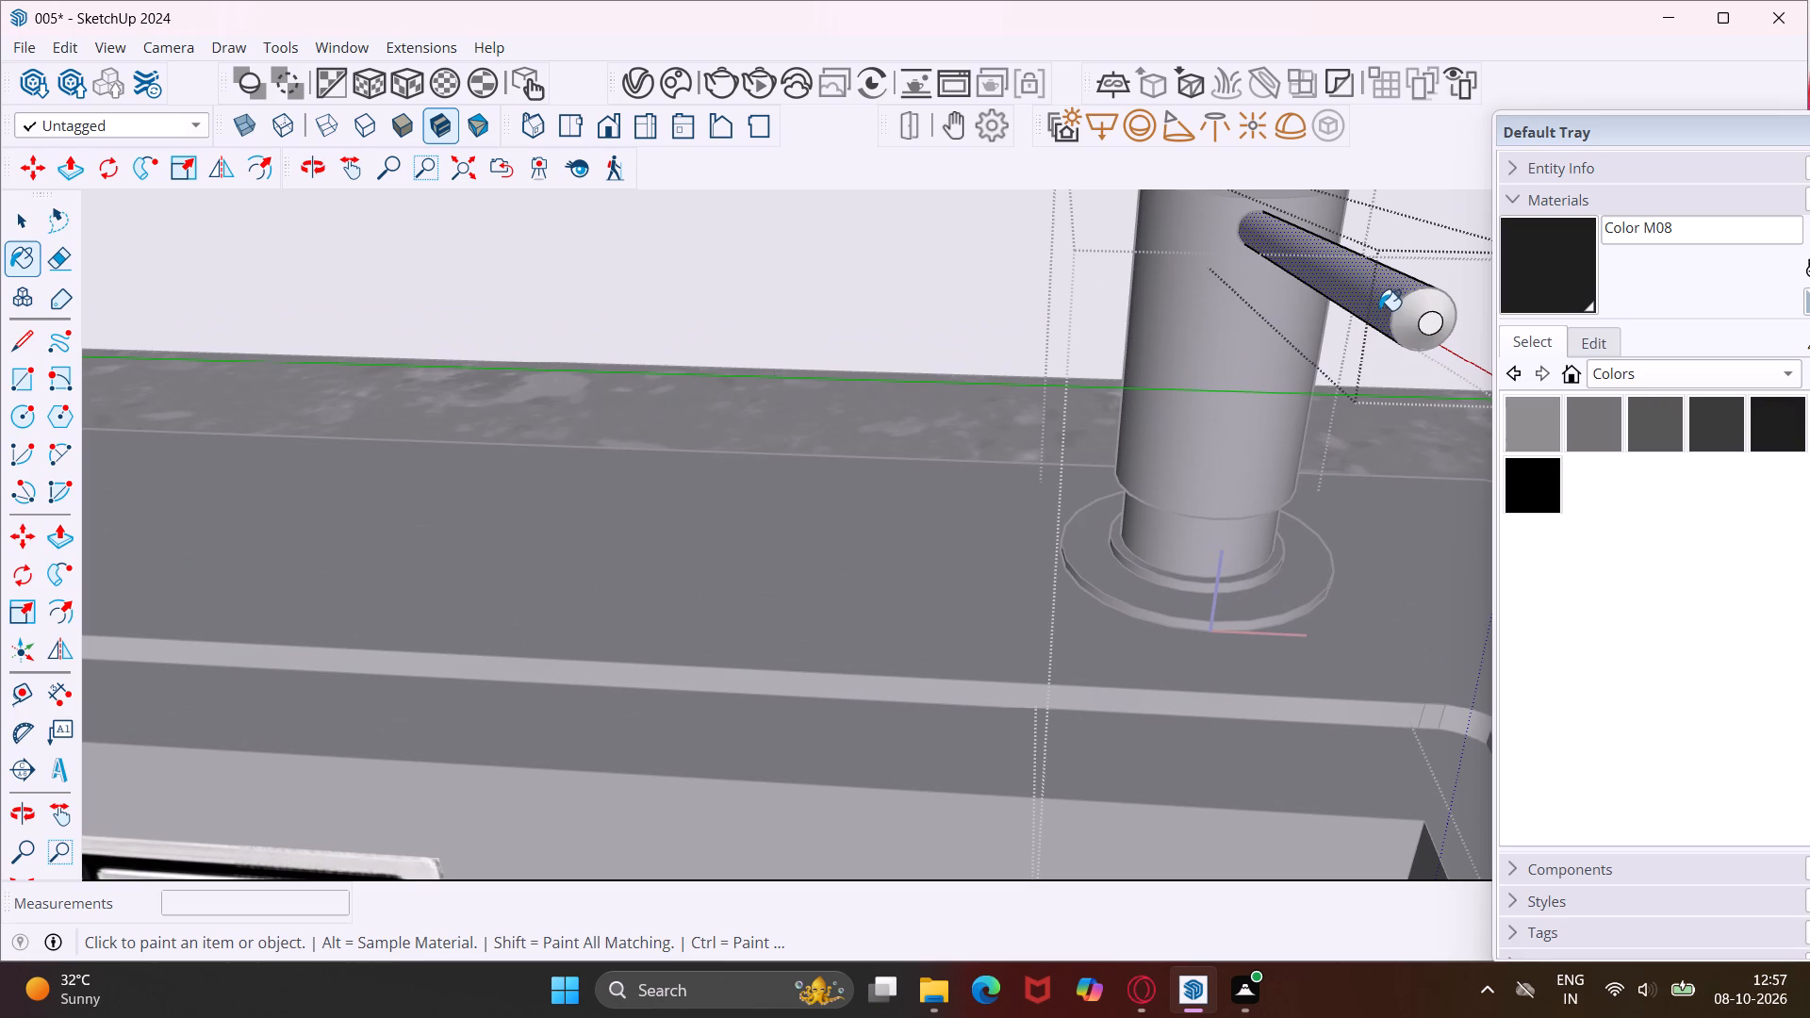
left_click(1375, 302)
middle_click_drag(1417, 285, 1165, 304)
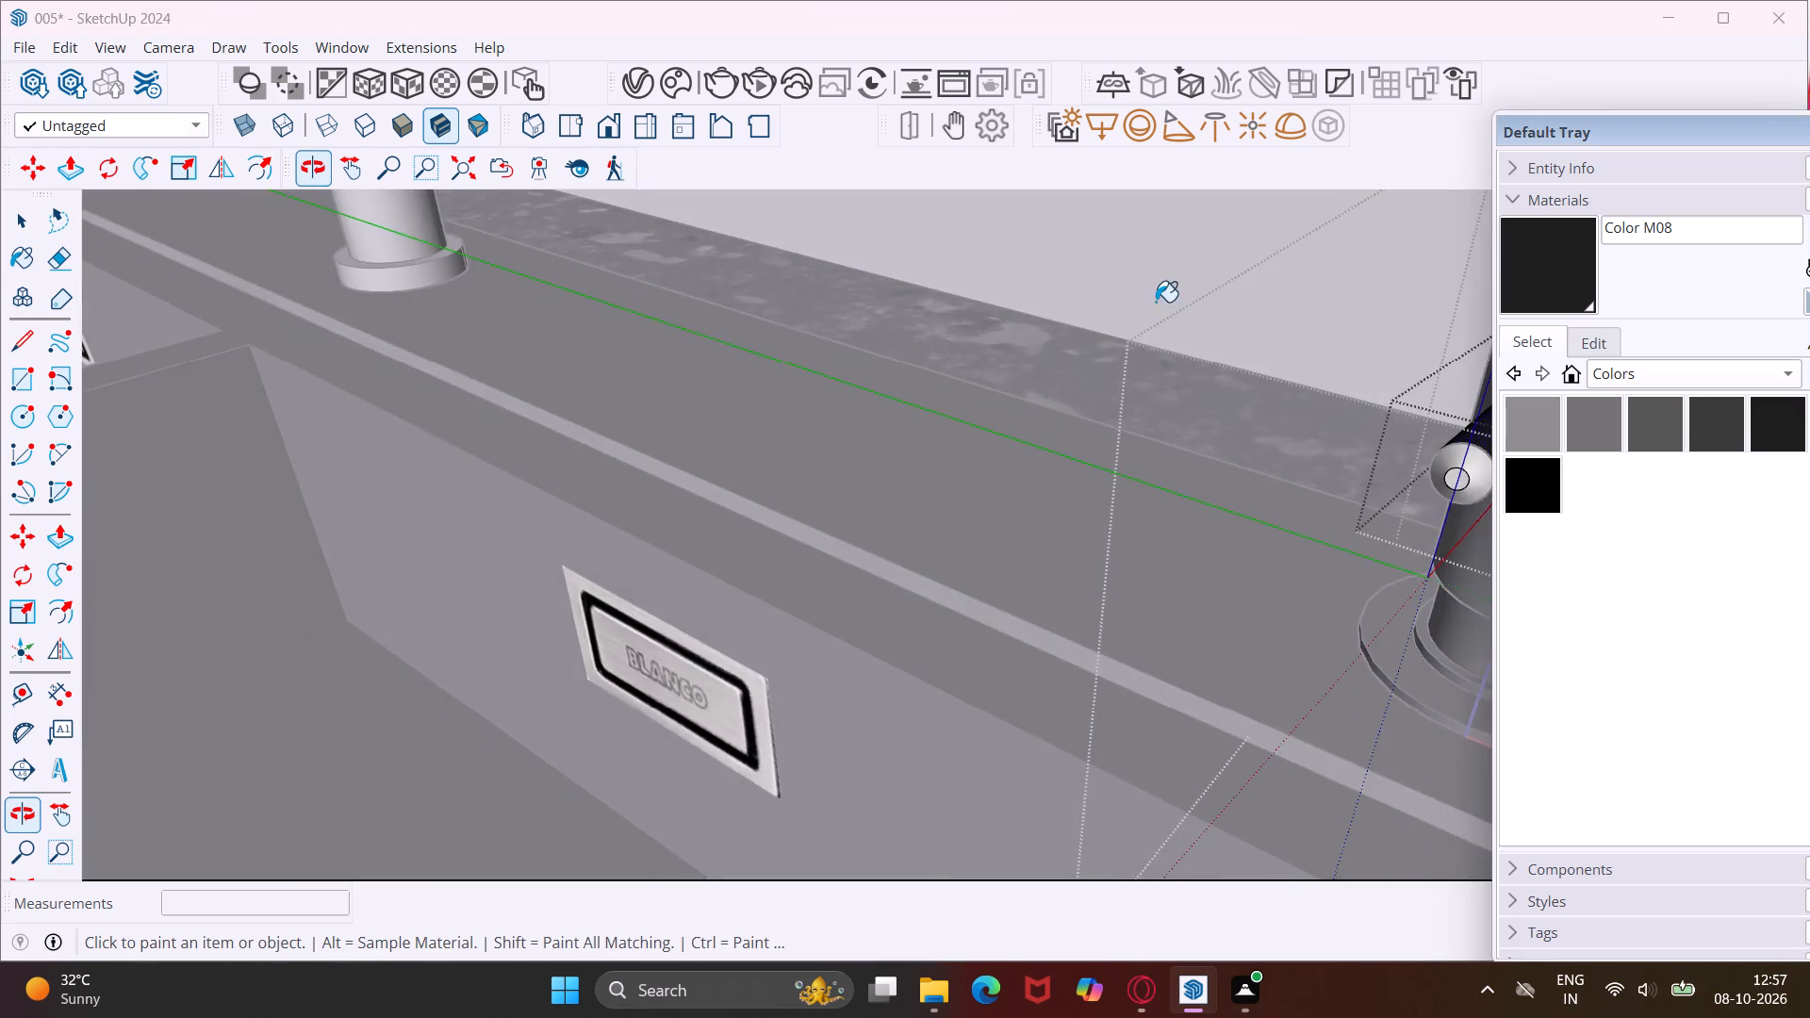
scroll(1156, 310, "down", 4)
scroll(1302, 394, "up", 7)
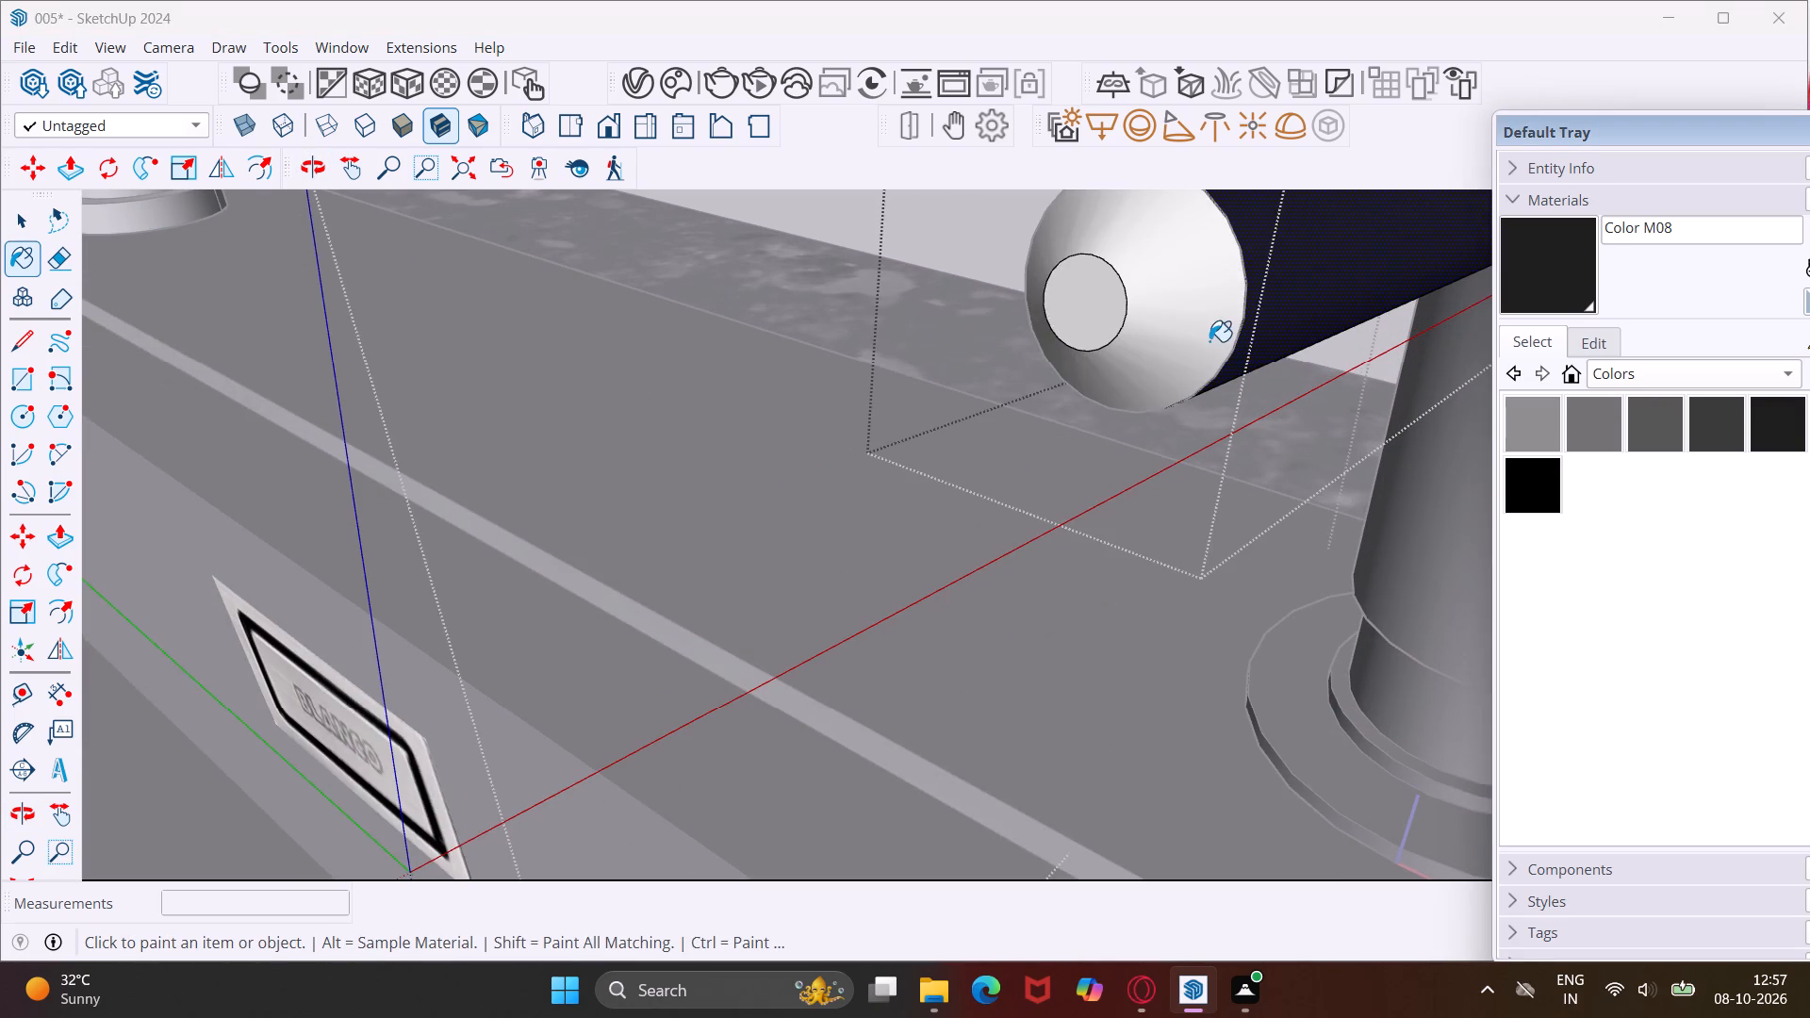
left_click(1209, 341)
left_click(1096, 315)
Open the faucet's nested group for editing and paint its upright column and base ring with Color M08.
middle_click_drag(1096, 315, 1261, 333)
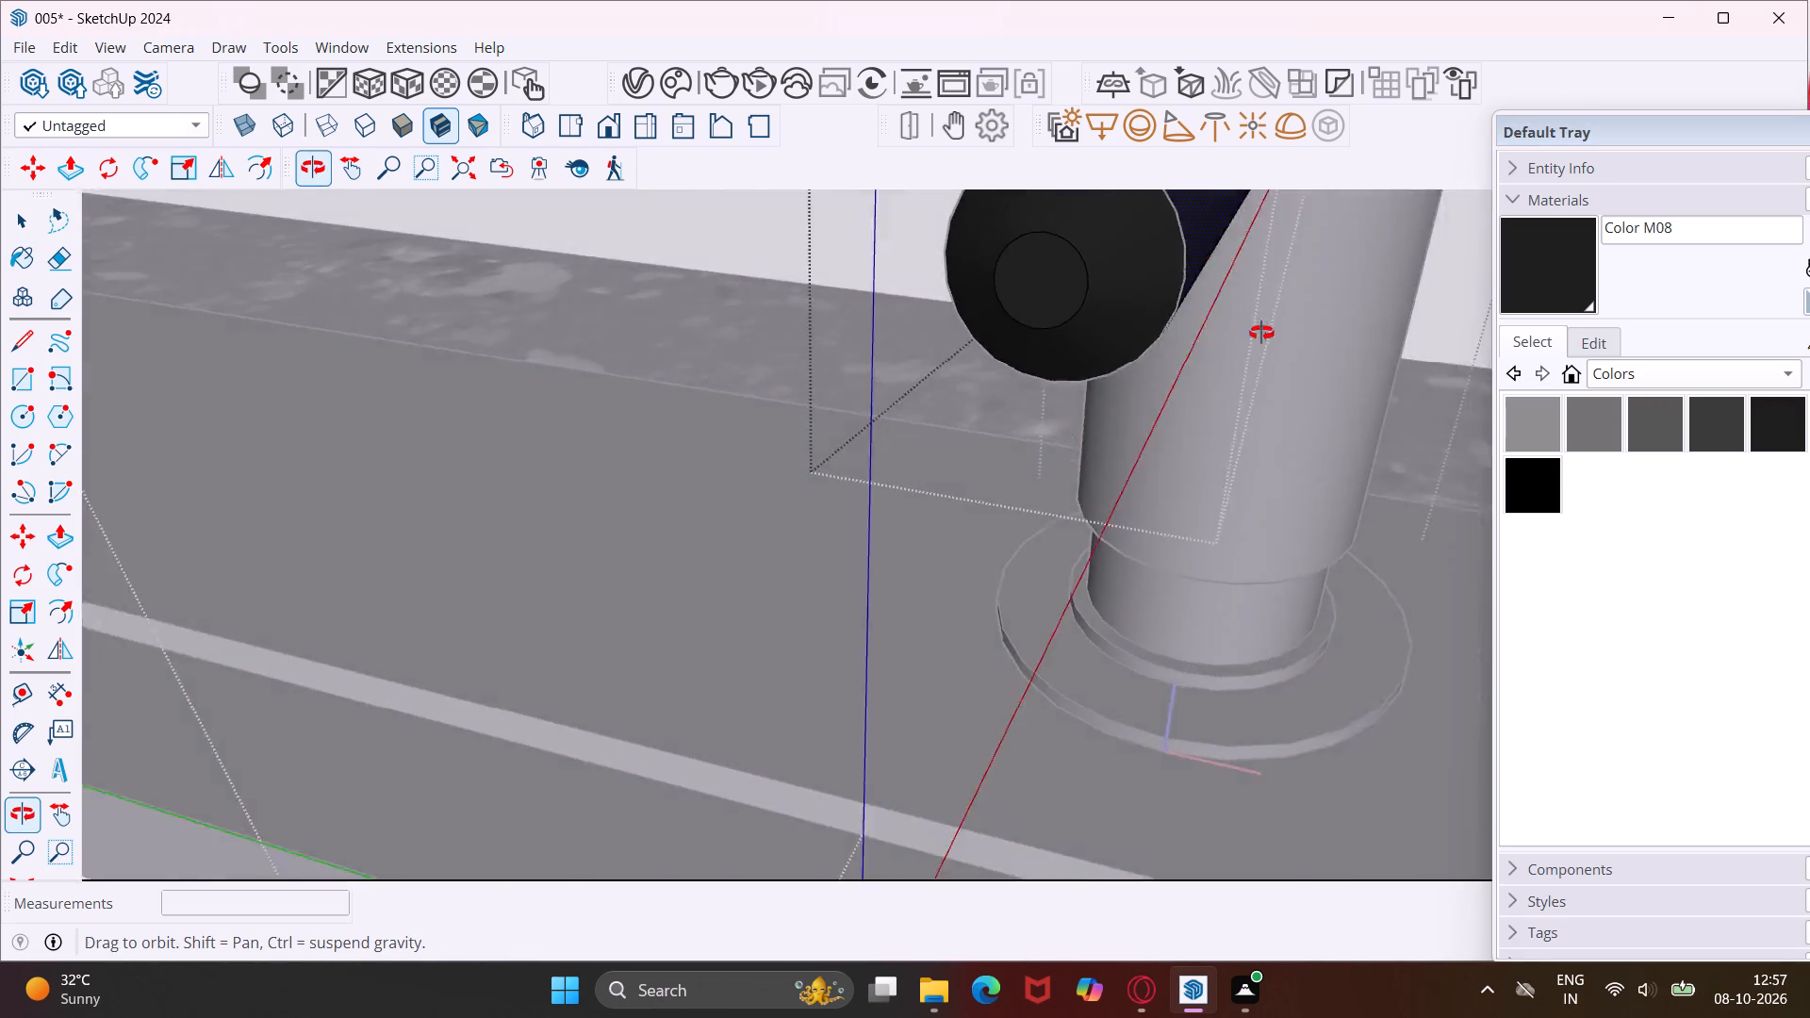
middle_click_drag(1261, 333, 1358, 347)
scroll(1348, 345, "down", 16)
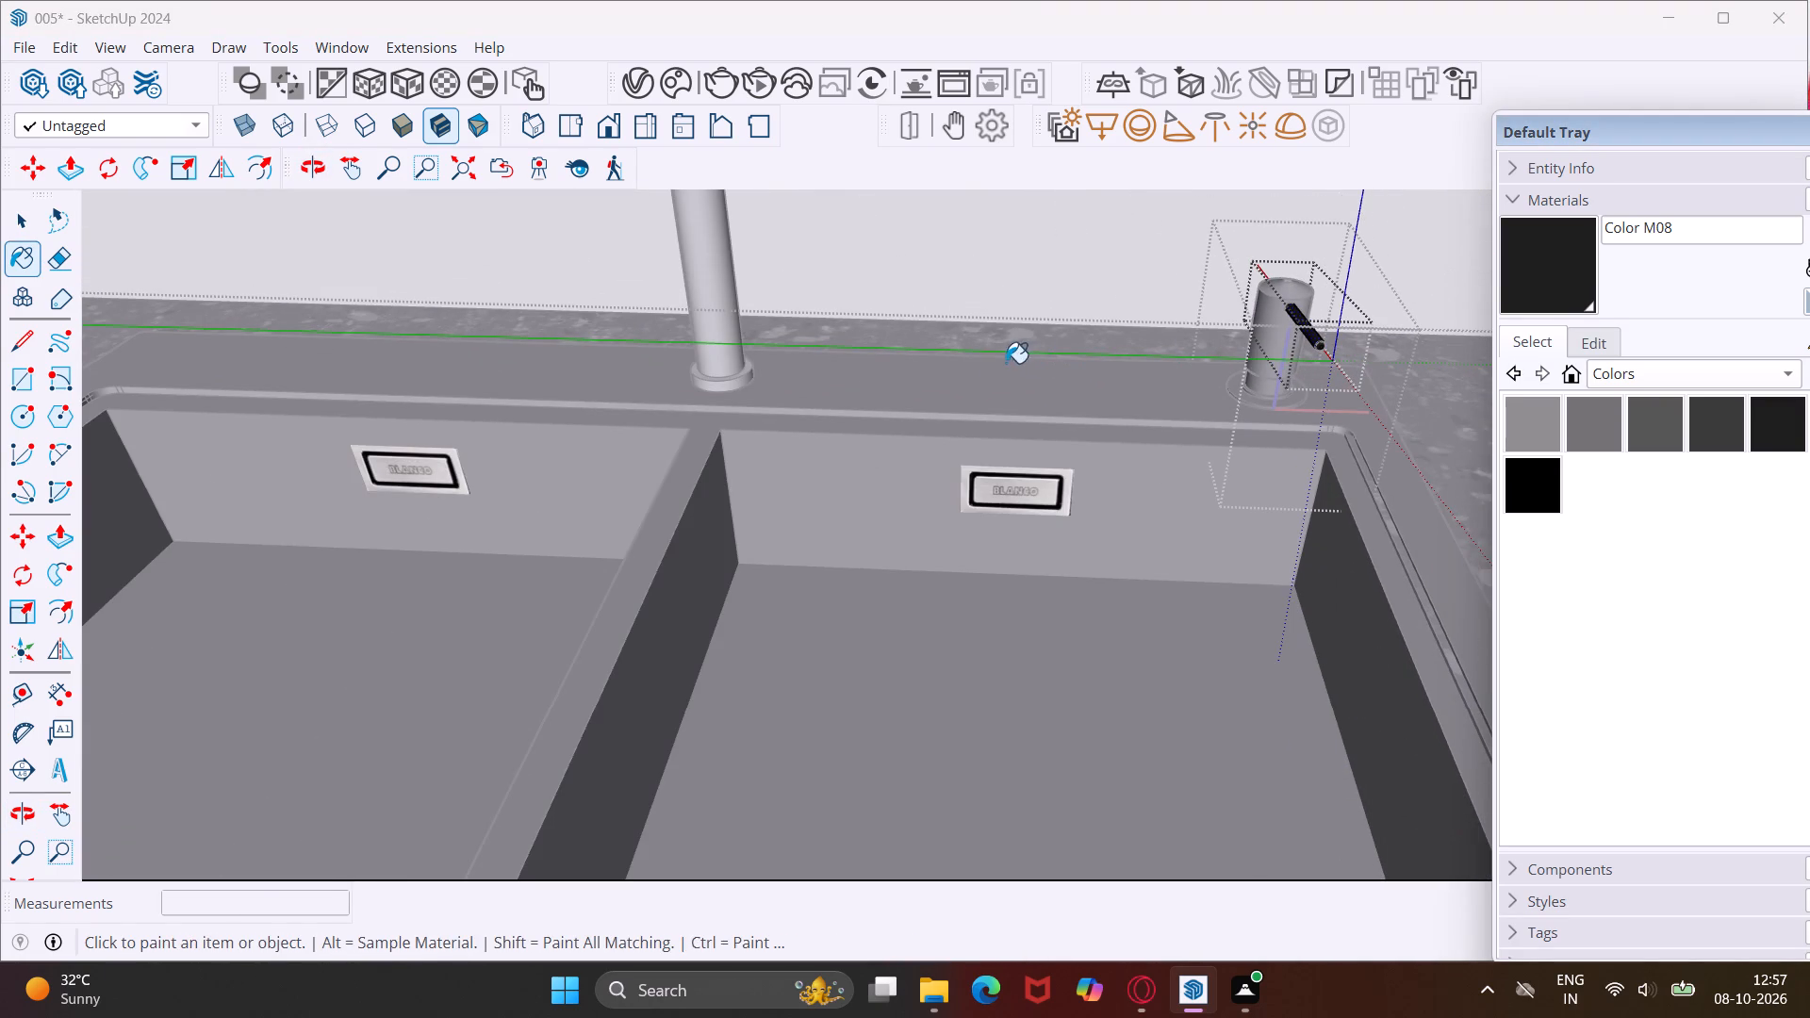
key("Escape")
key("space")
triple_click(721, 349)
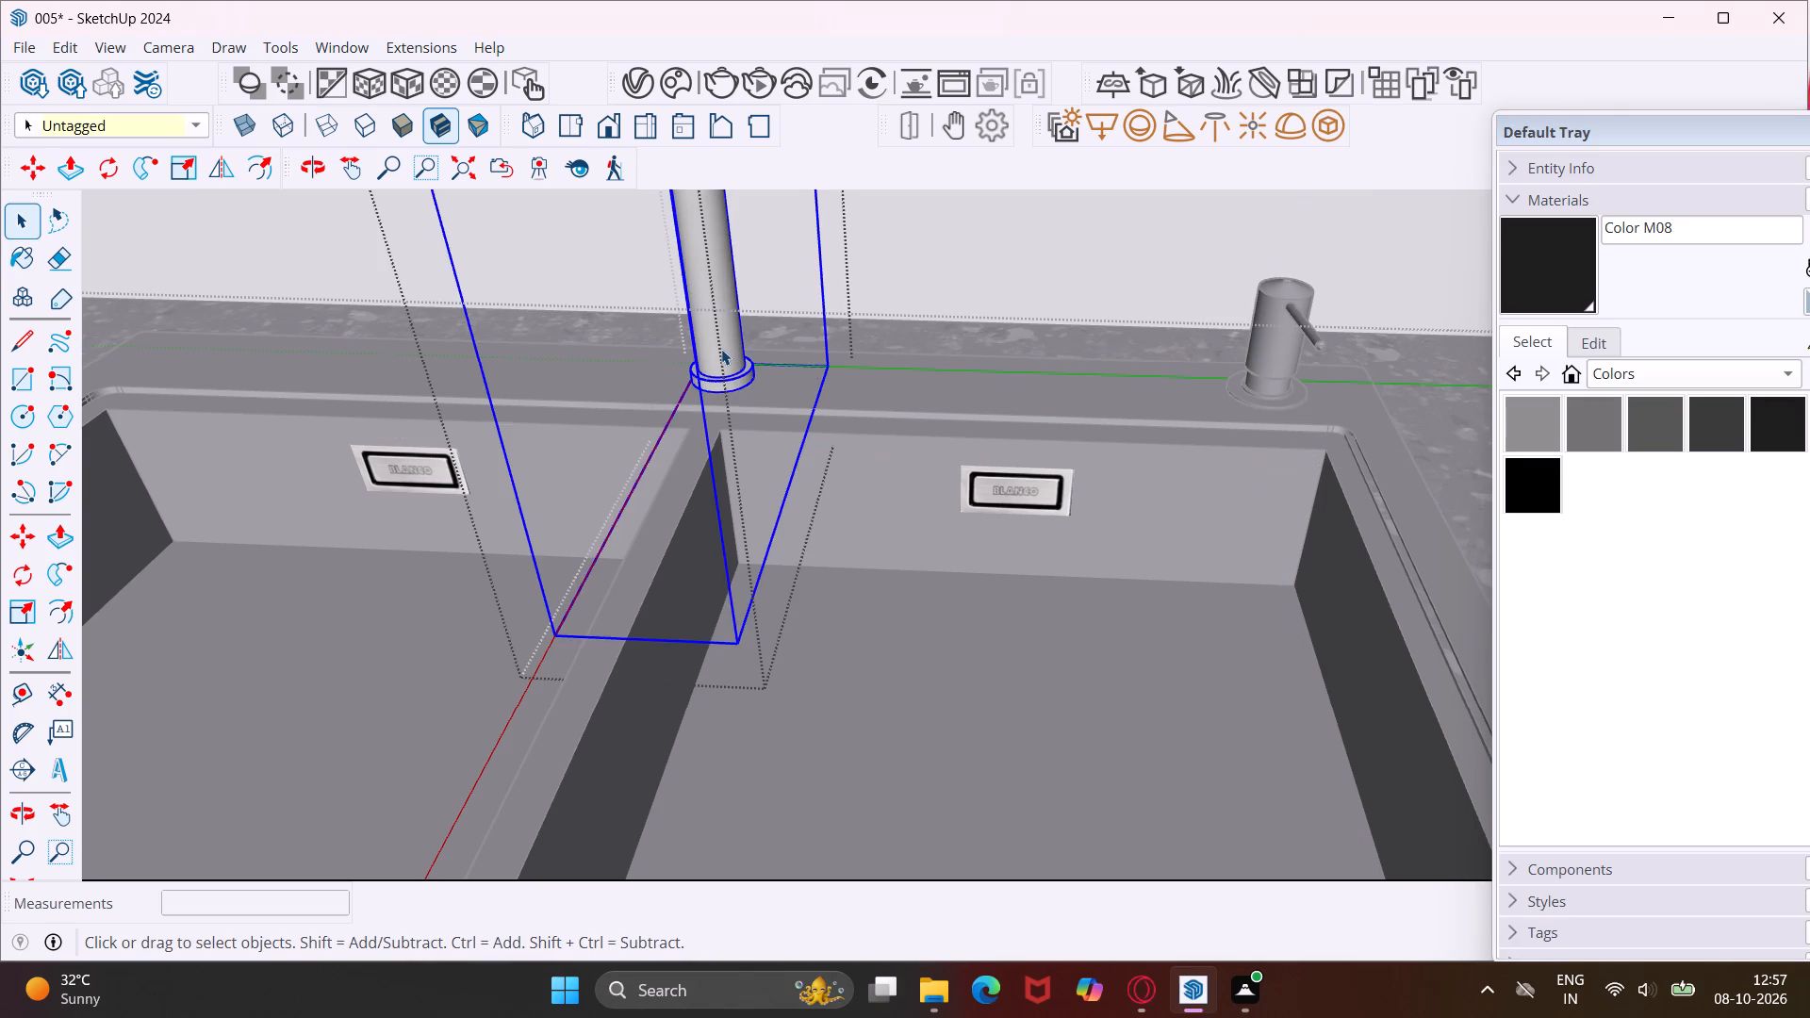
triple_click(721, 349)
middle_click_drag(721, 349, 821, 322)
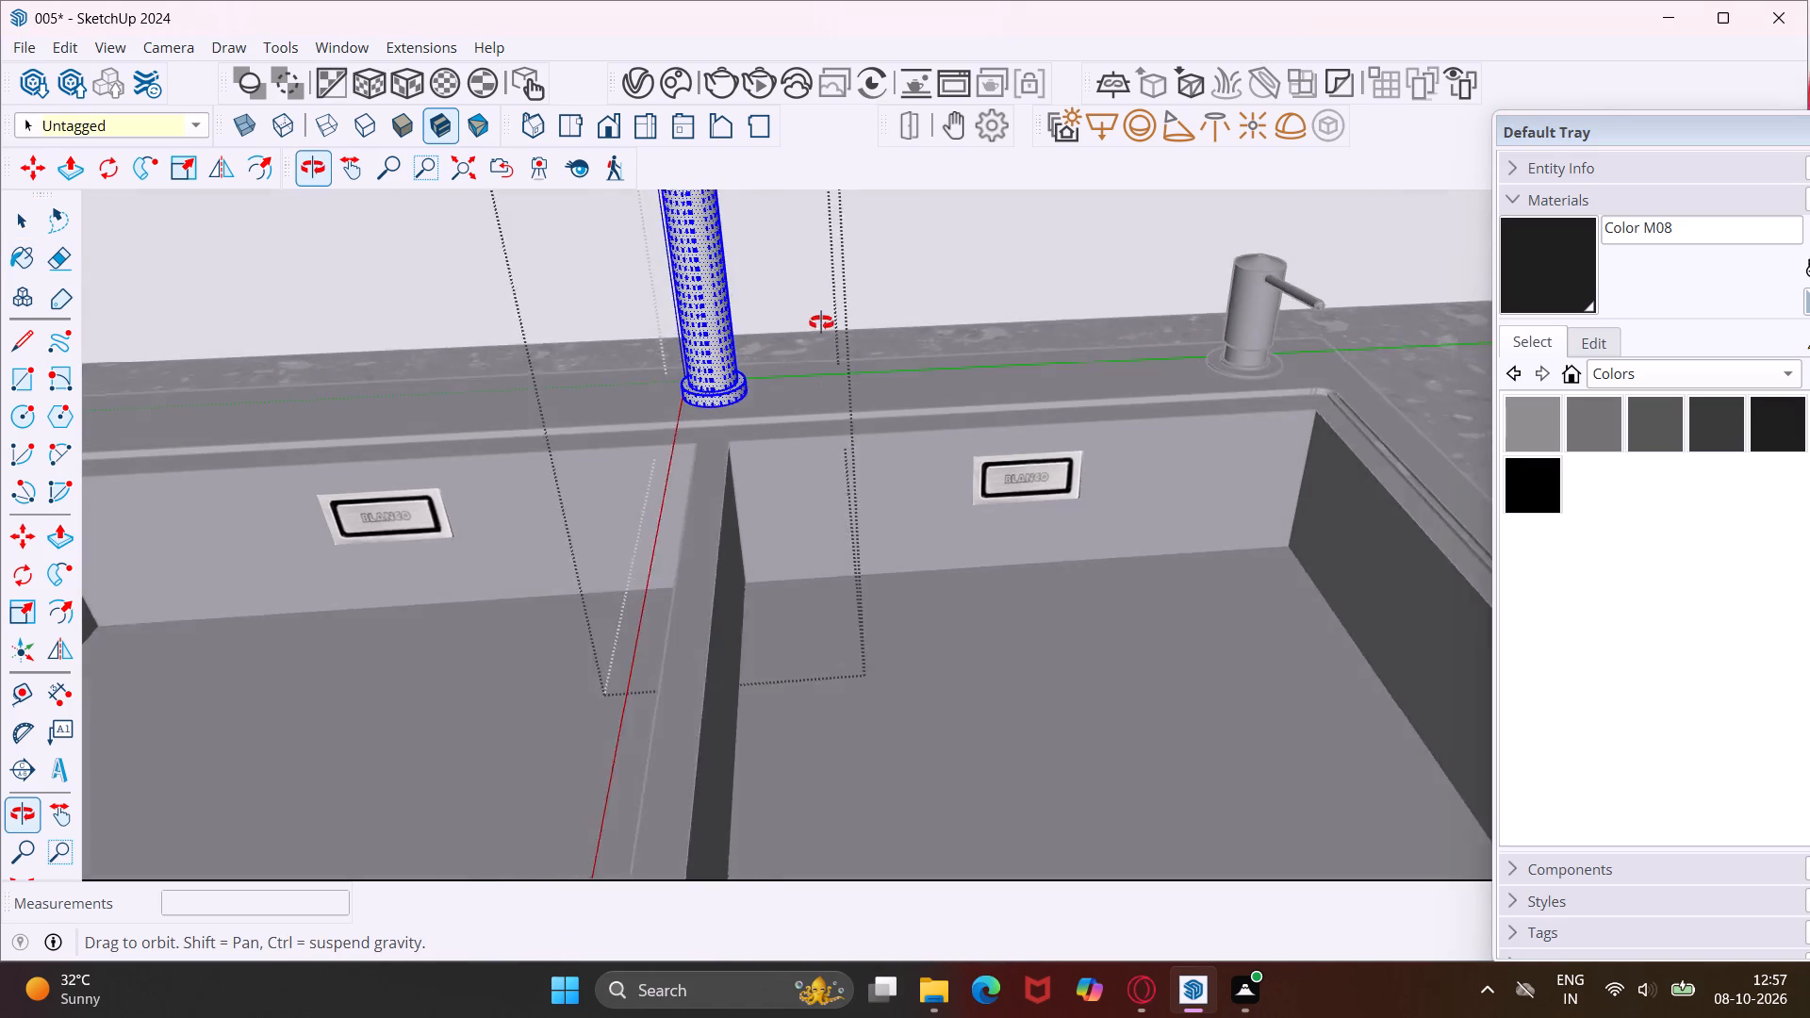
middle_click_drag(821, 322, 869, 311)
left_click(1591, 261)
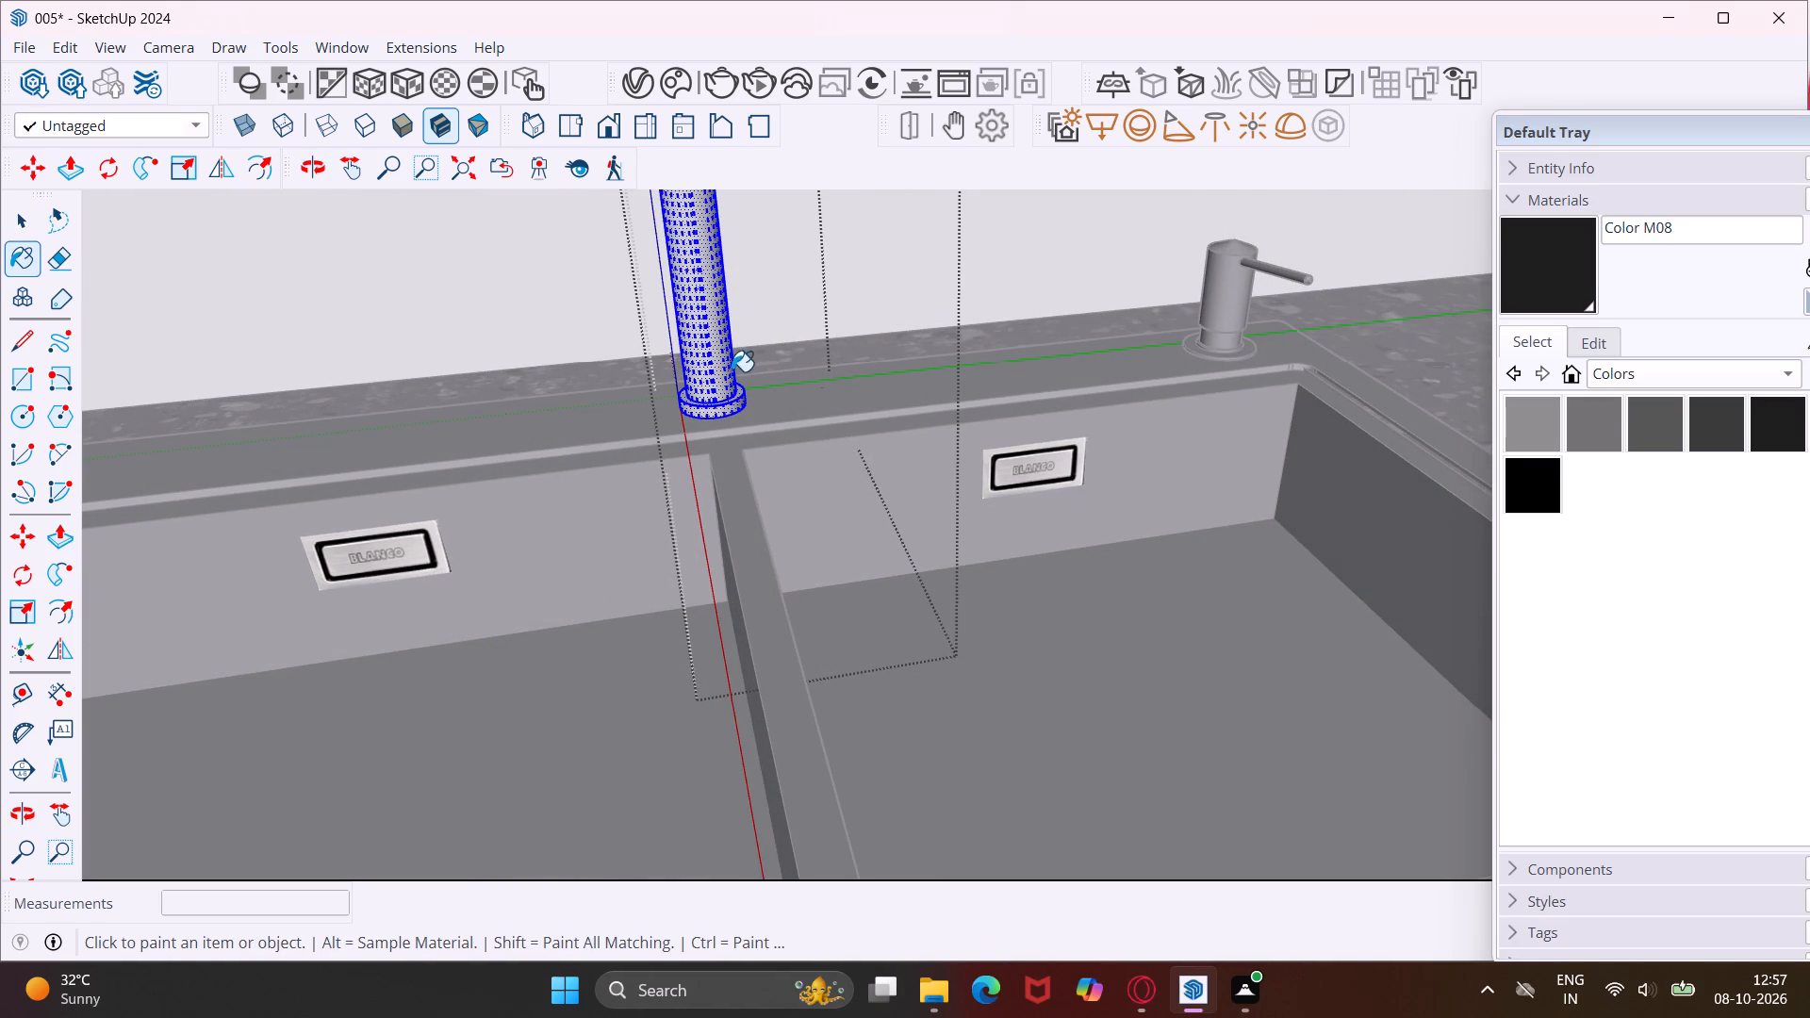
left_click(716, 356)
Paint the faucet's flat horizontal spout and nozzle with Color M08.
middle_click_drag(716, 356, 869, 434)
scroll(716, 356, "down", 1)
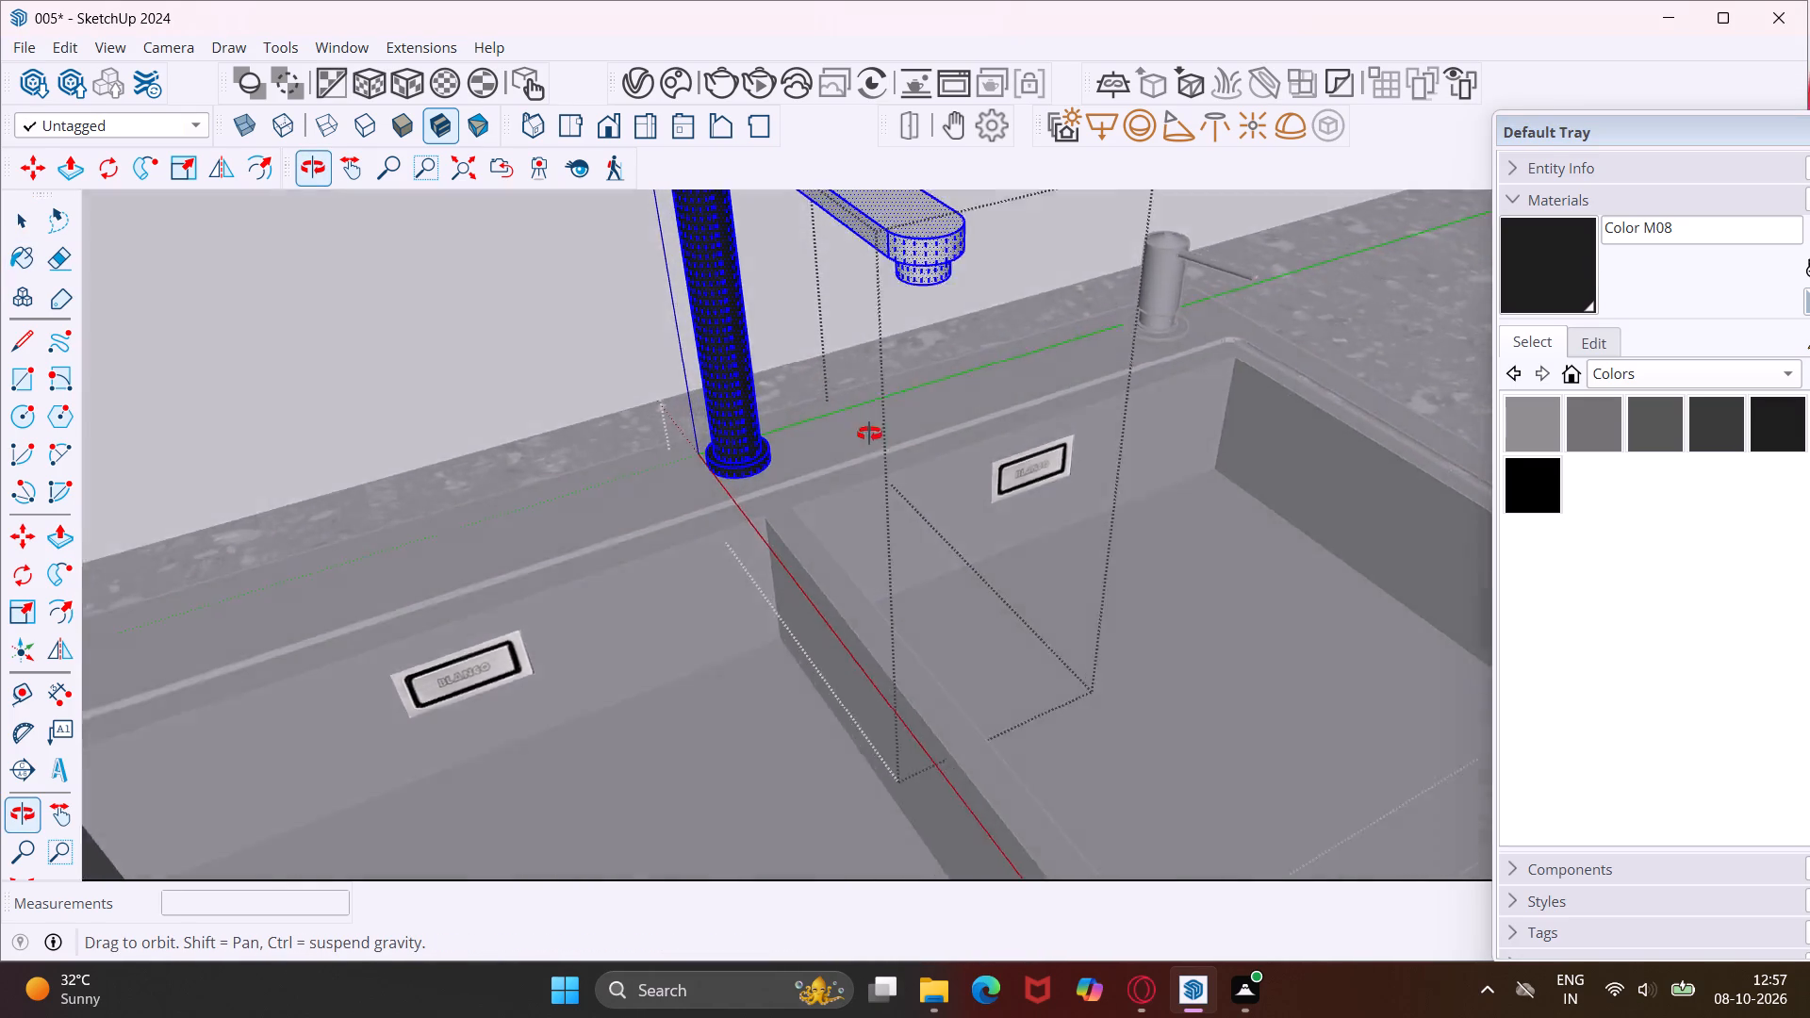
middle_click_drag(869, 434, 913, 530)
left_click(953, 470)
middle_click_drag(970, 490, 718, 441)
scroll(718, 441, "down", 4)
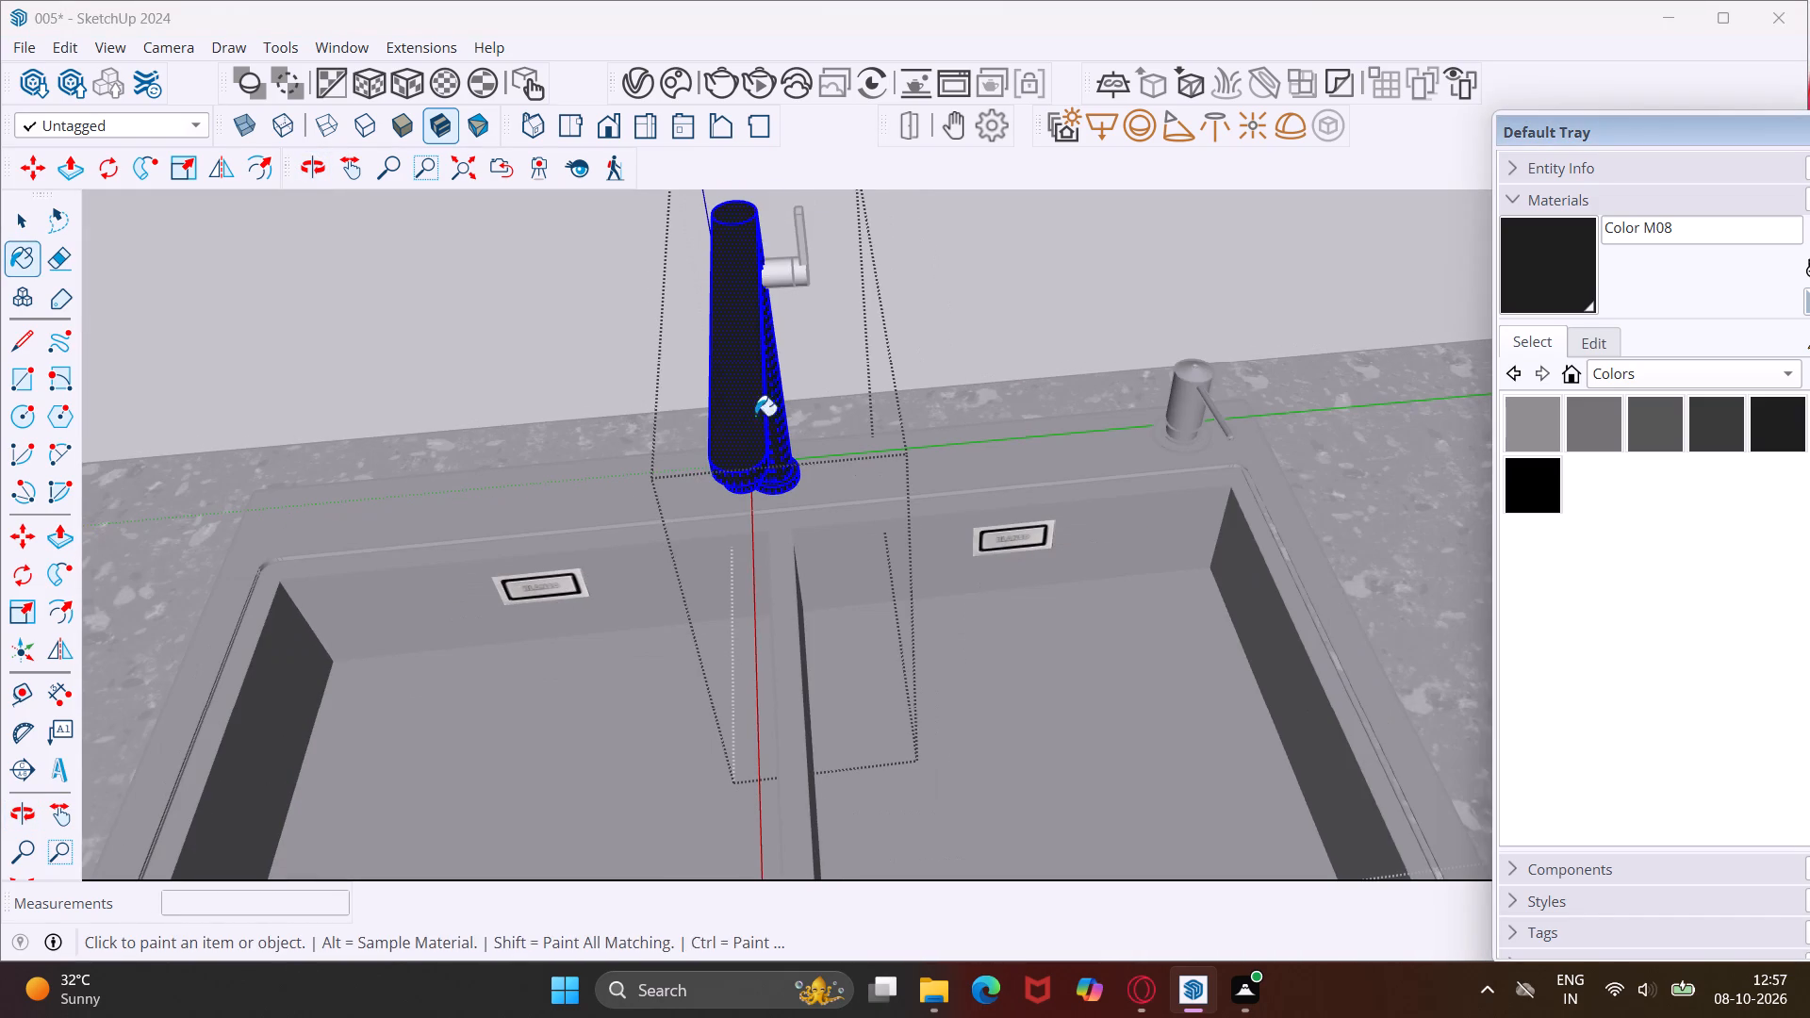
Open the faucet's handle group and paint its short horizontal cylinder with Color M08.
scroll(782, 271, "up", 7)
left_click(780, 270)
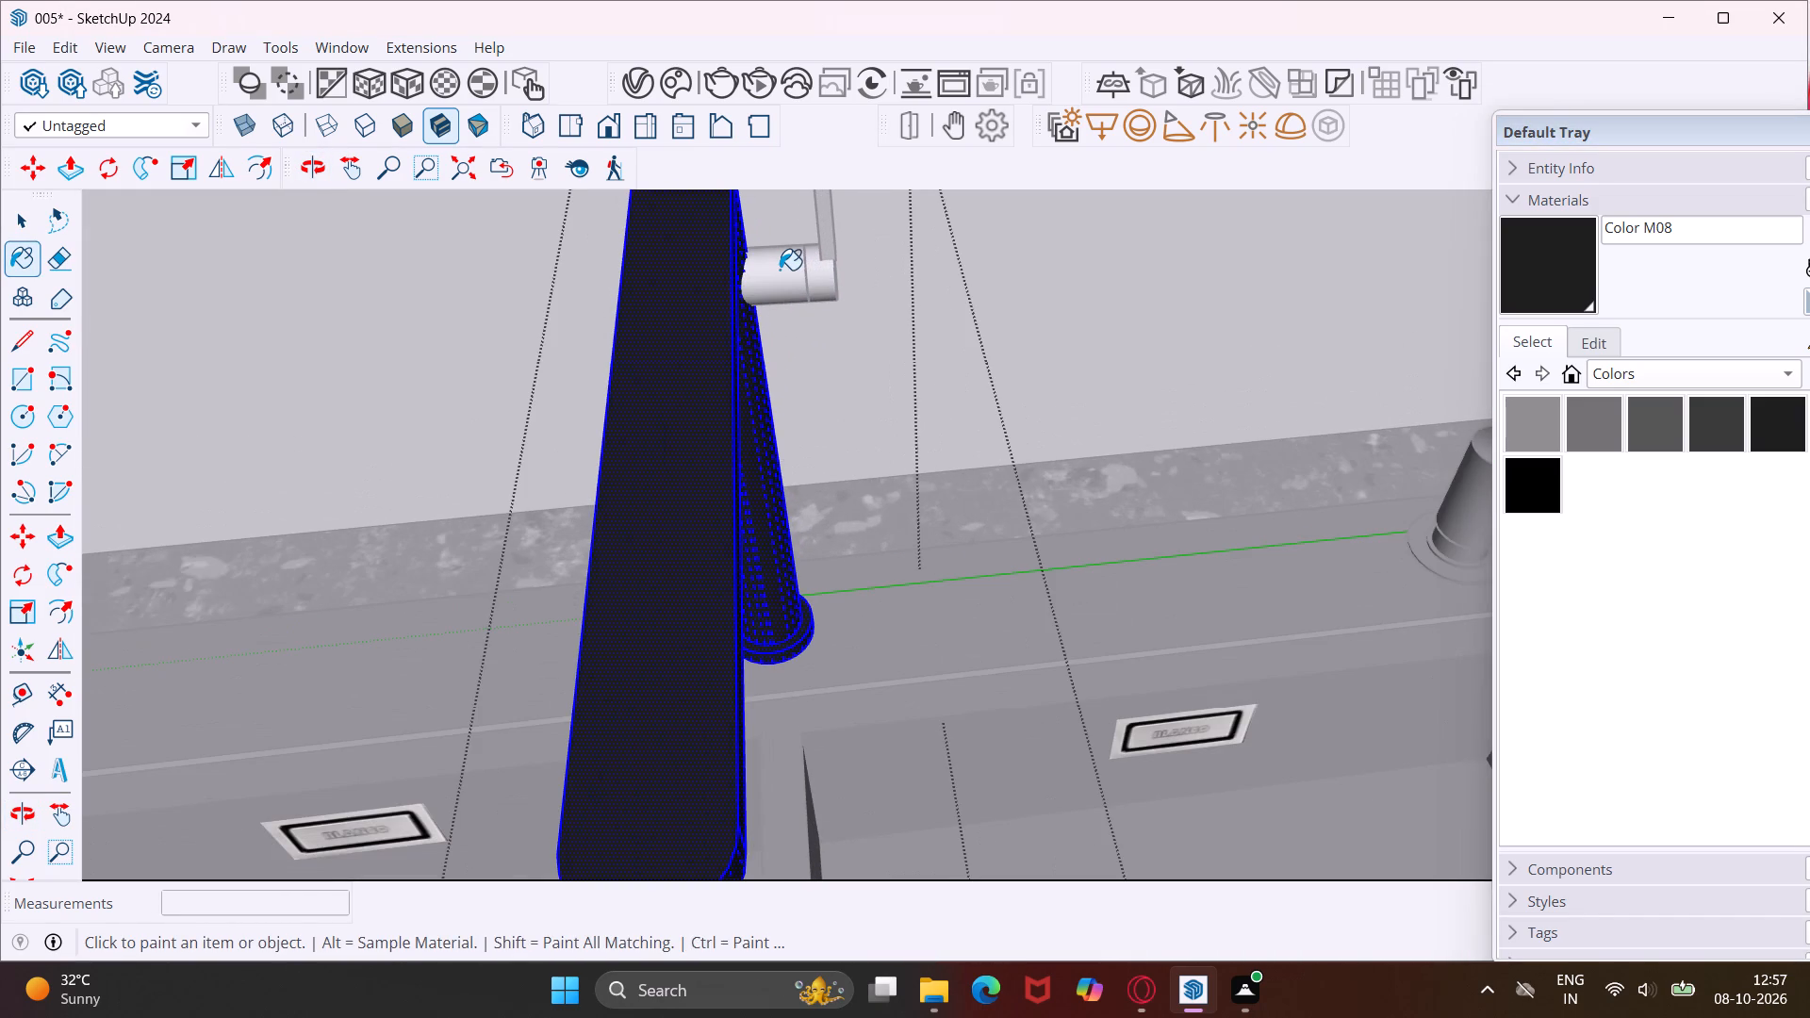
key("Escape")
key("space")
triple_click(780, 270)
left_click(780, 270)
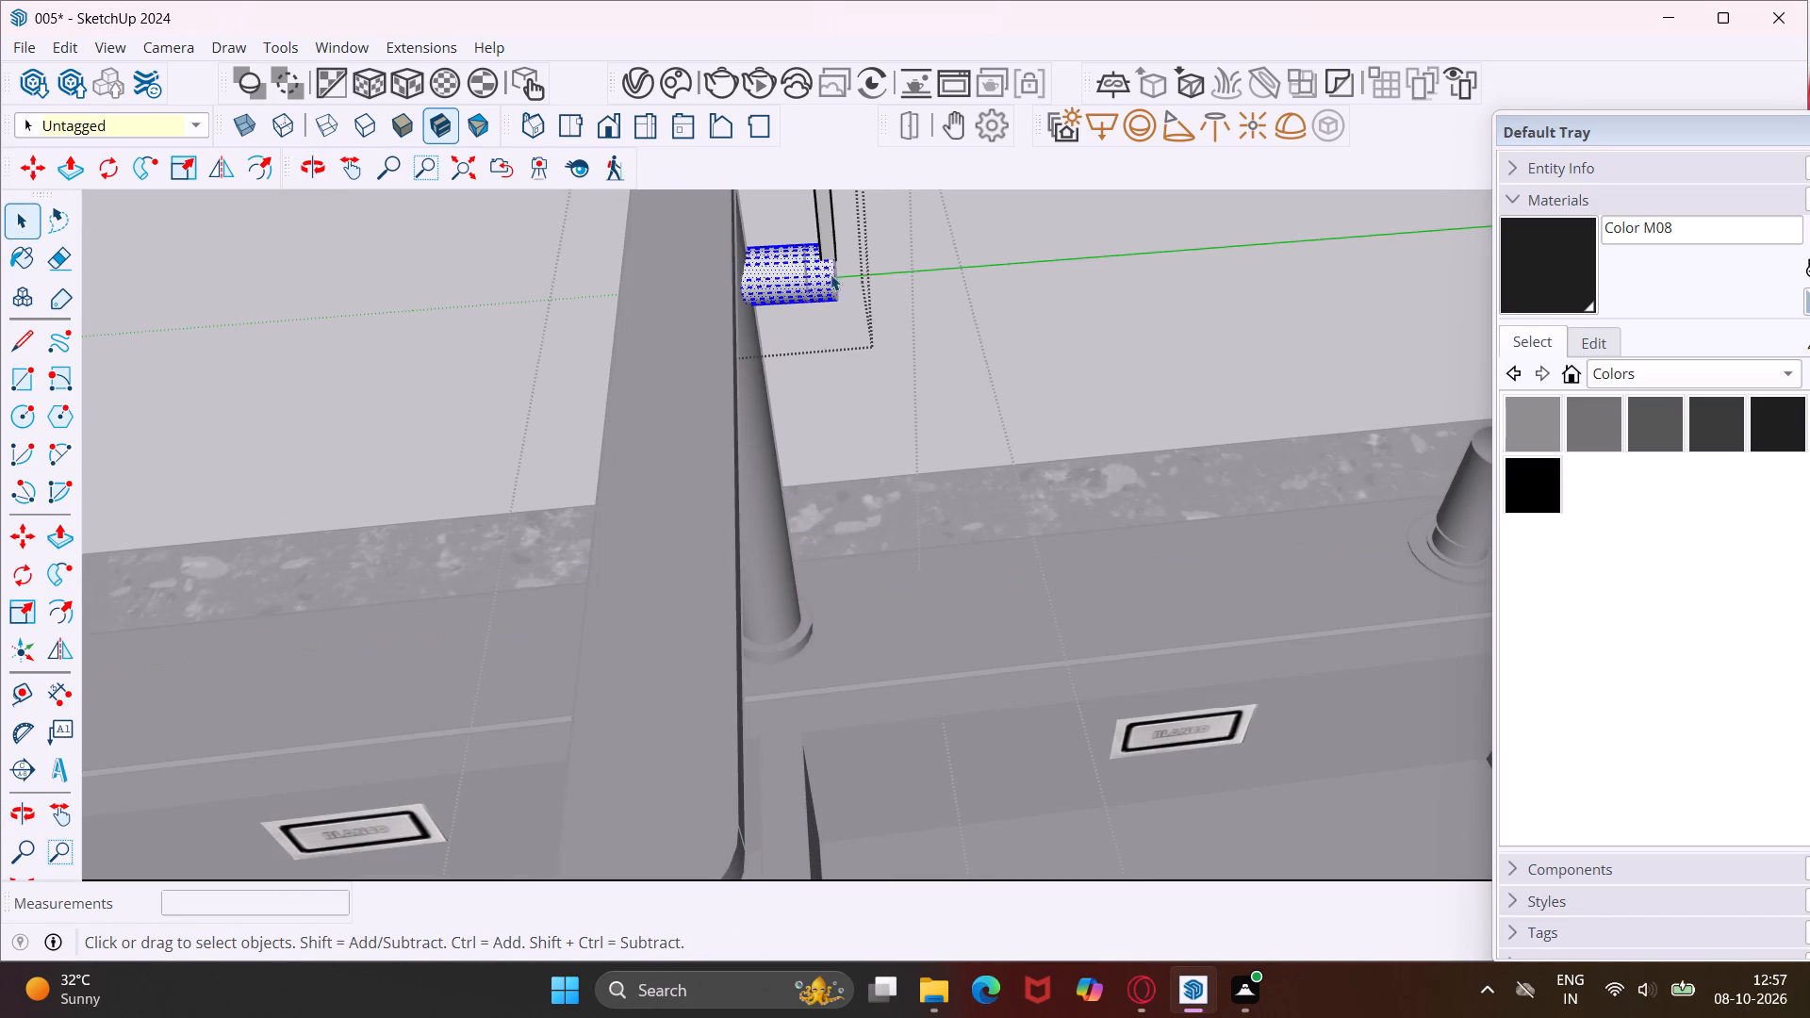
left_click(1540, 248)
left_click(814, 282)
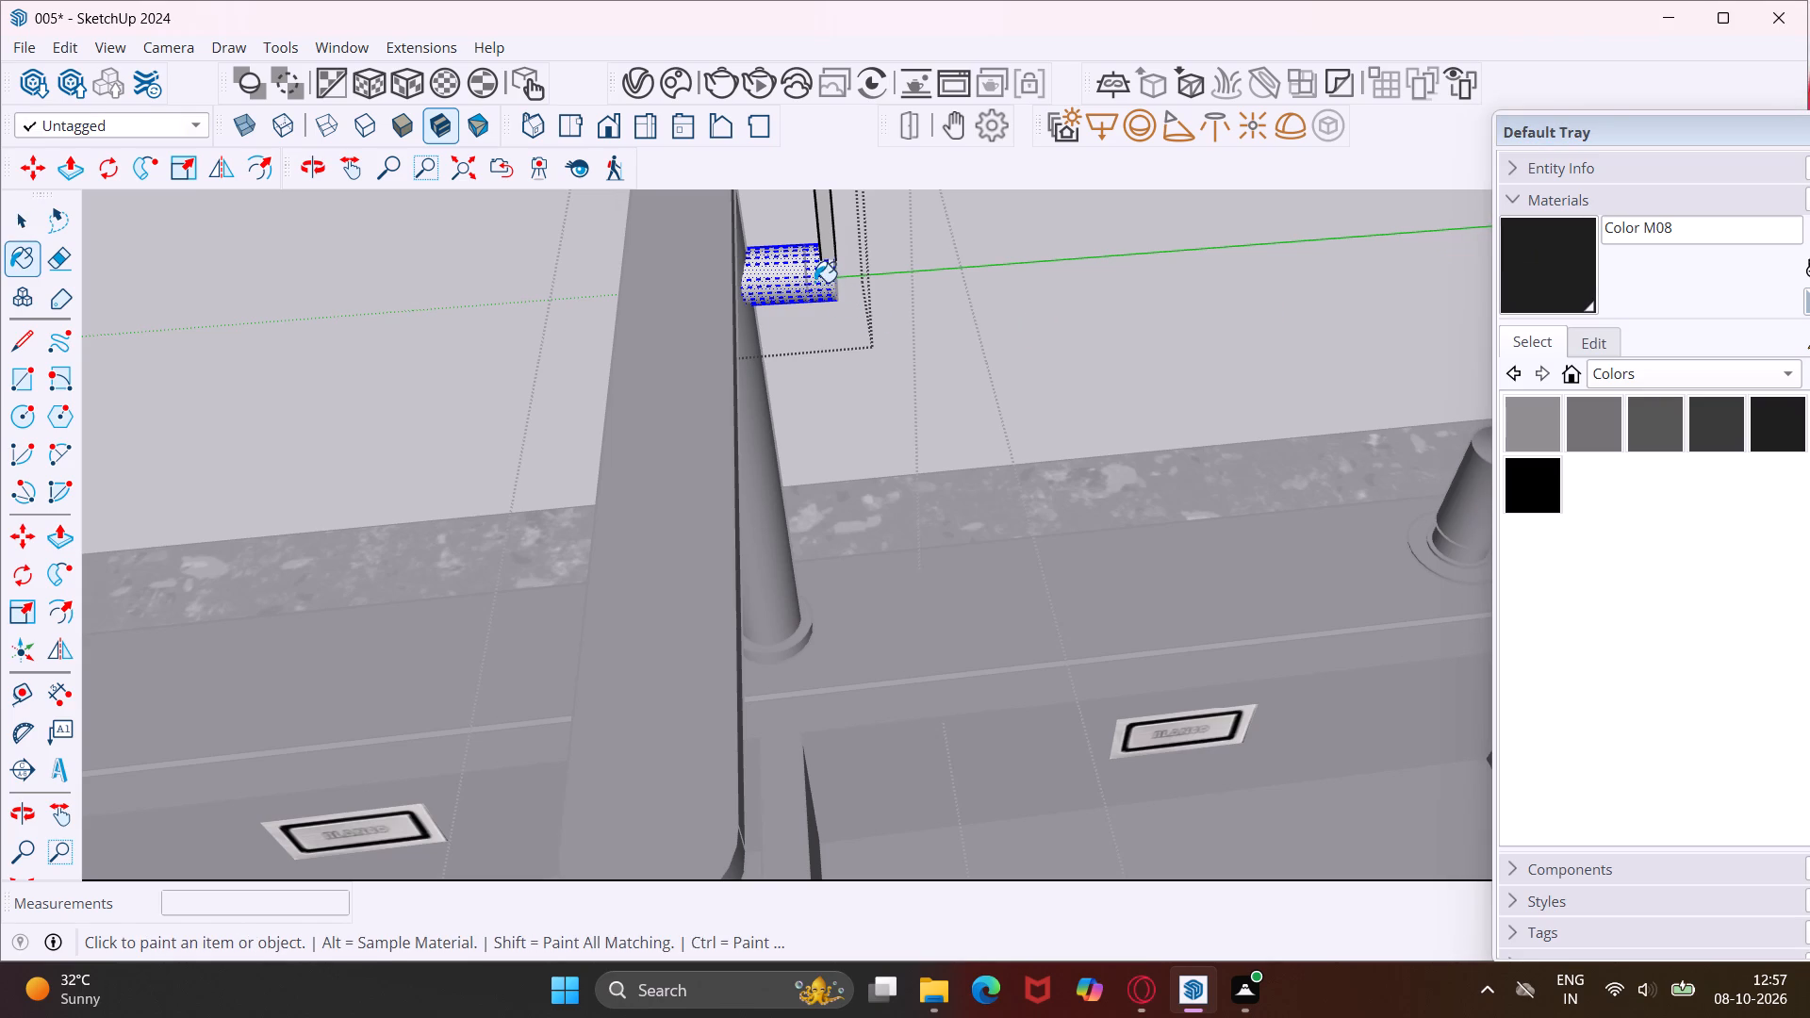
Open the nested lever group on the faucet handle and paint the thin lever with Color M08.
key("Escape")
key("space")
triple_click(831, 226)
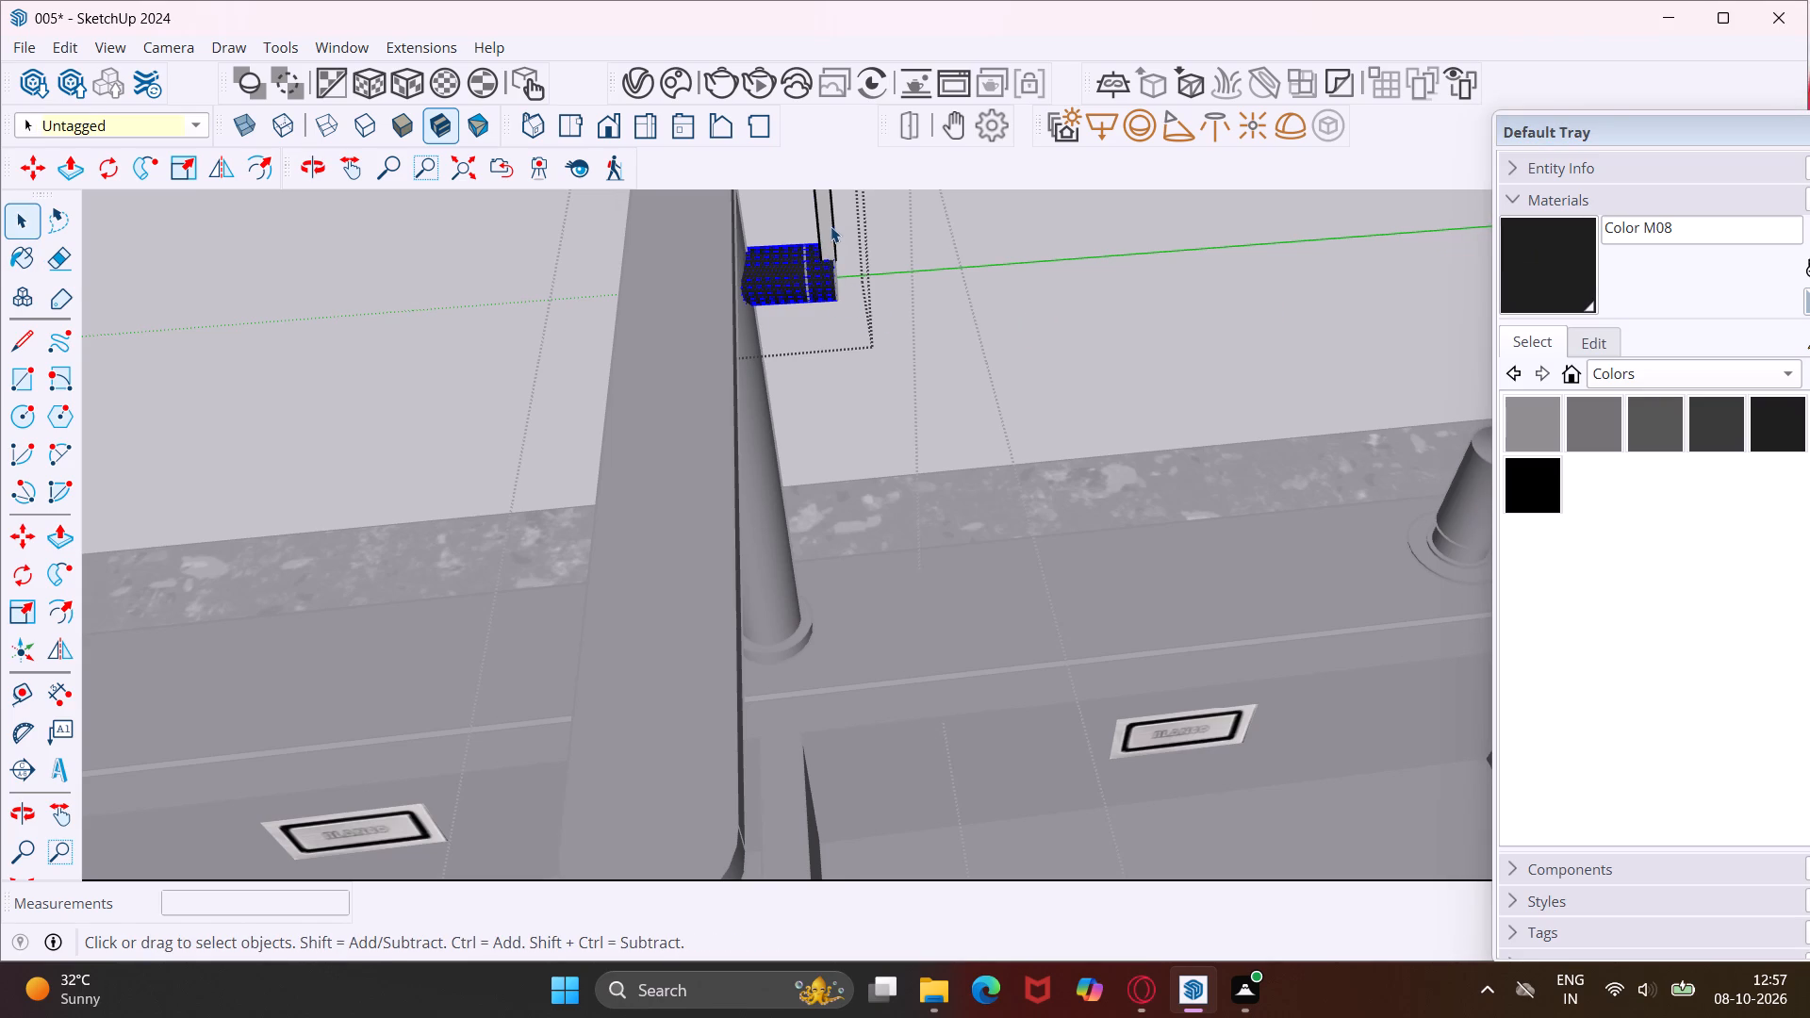
left_click(1527, 247)
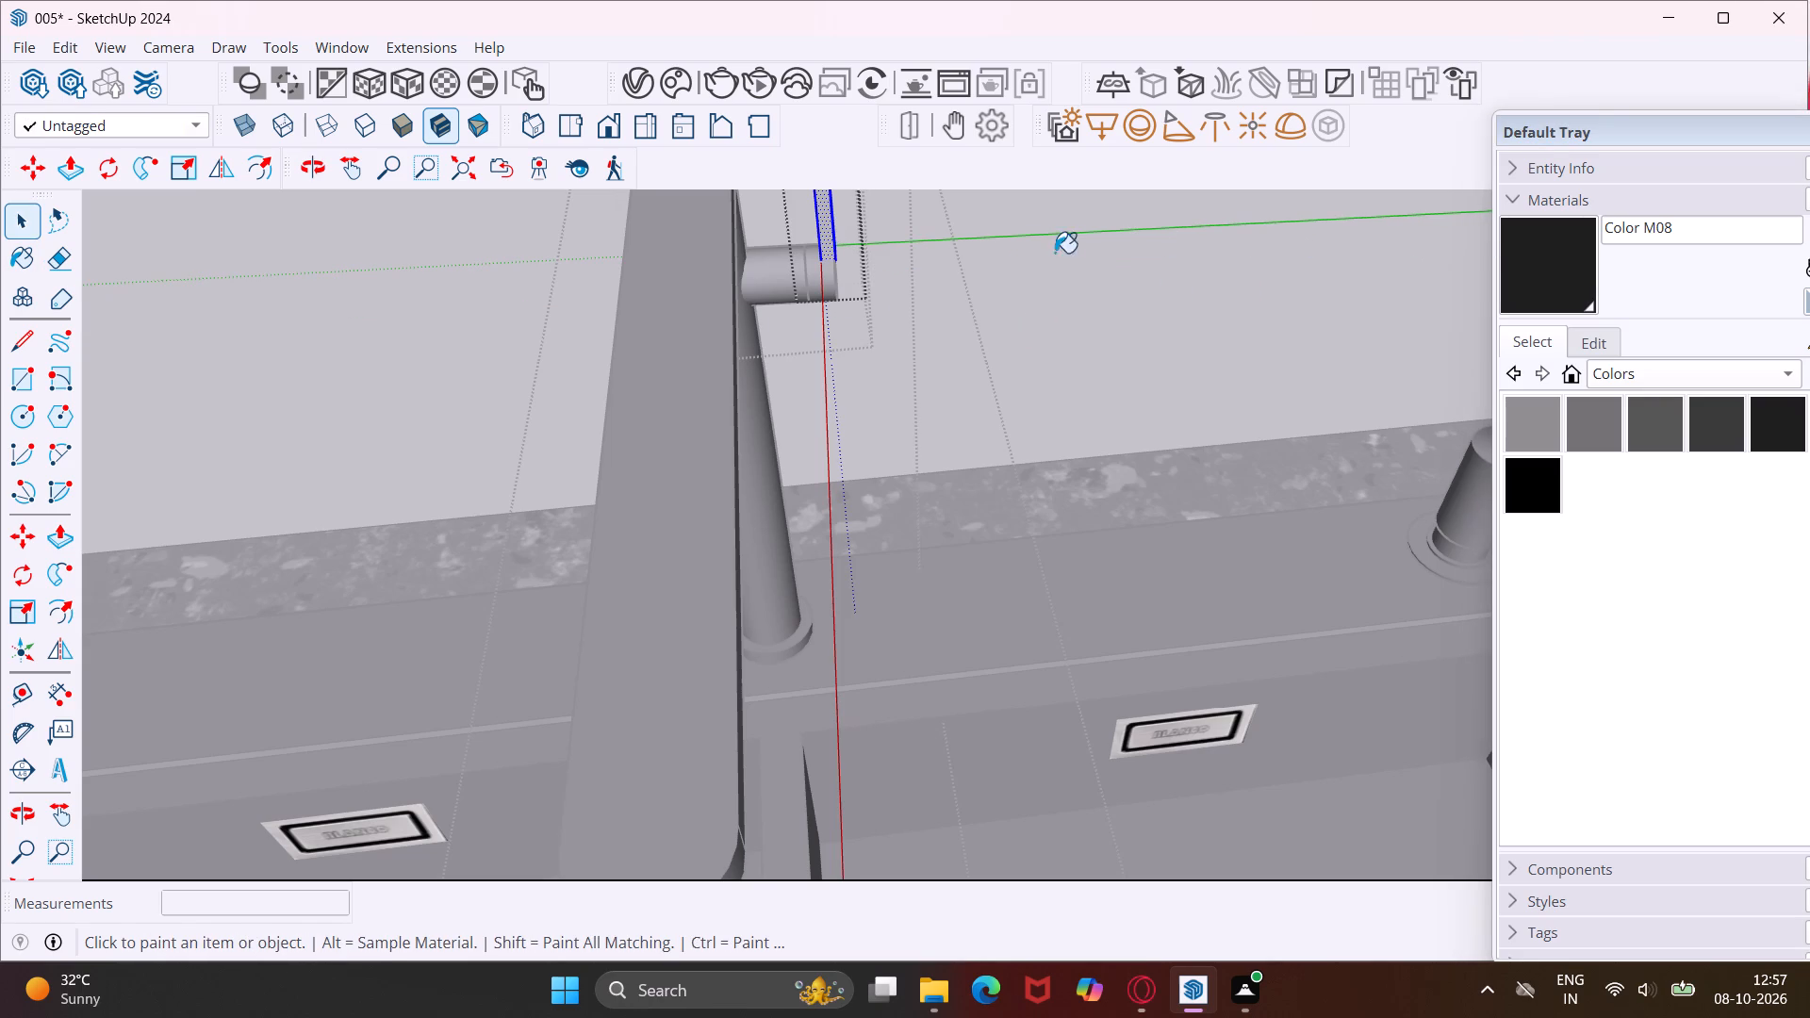
left_click(819, 238)
scroll(826, 251, "down", 5)
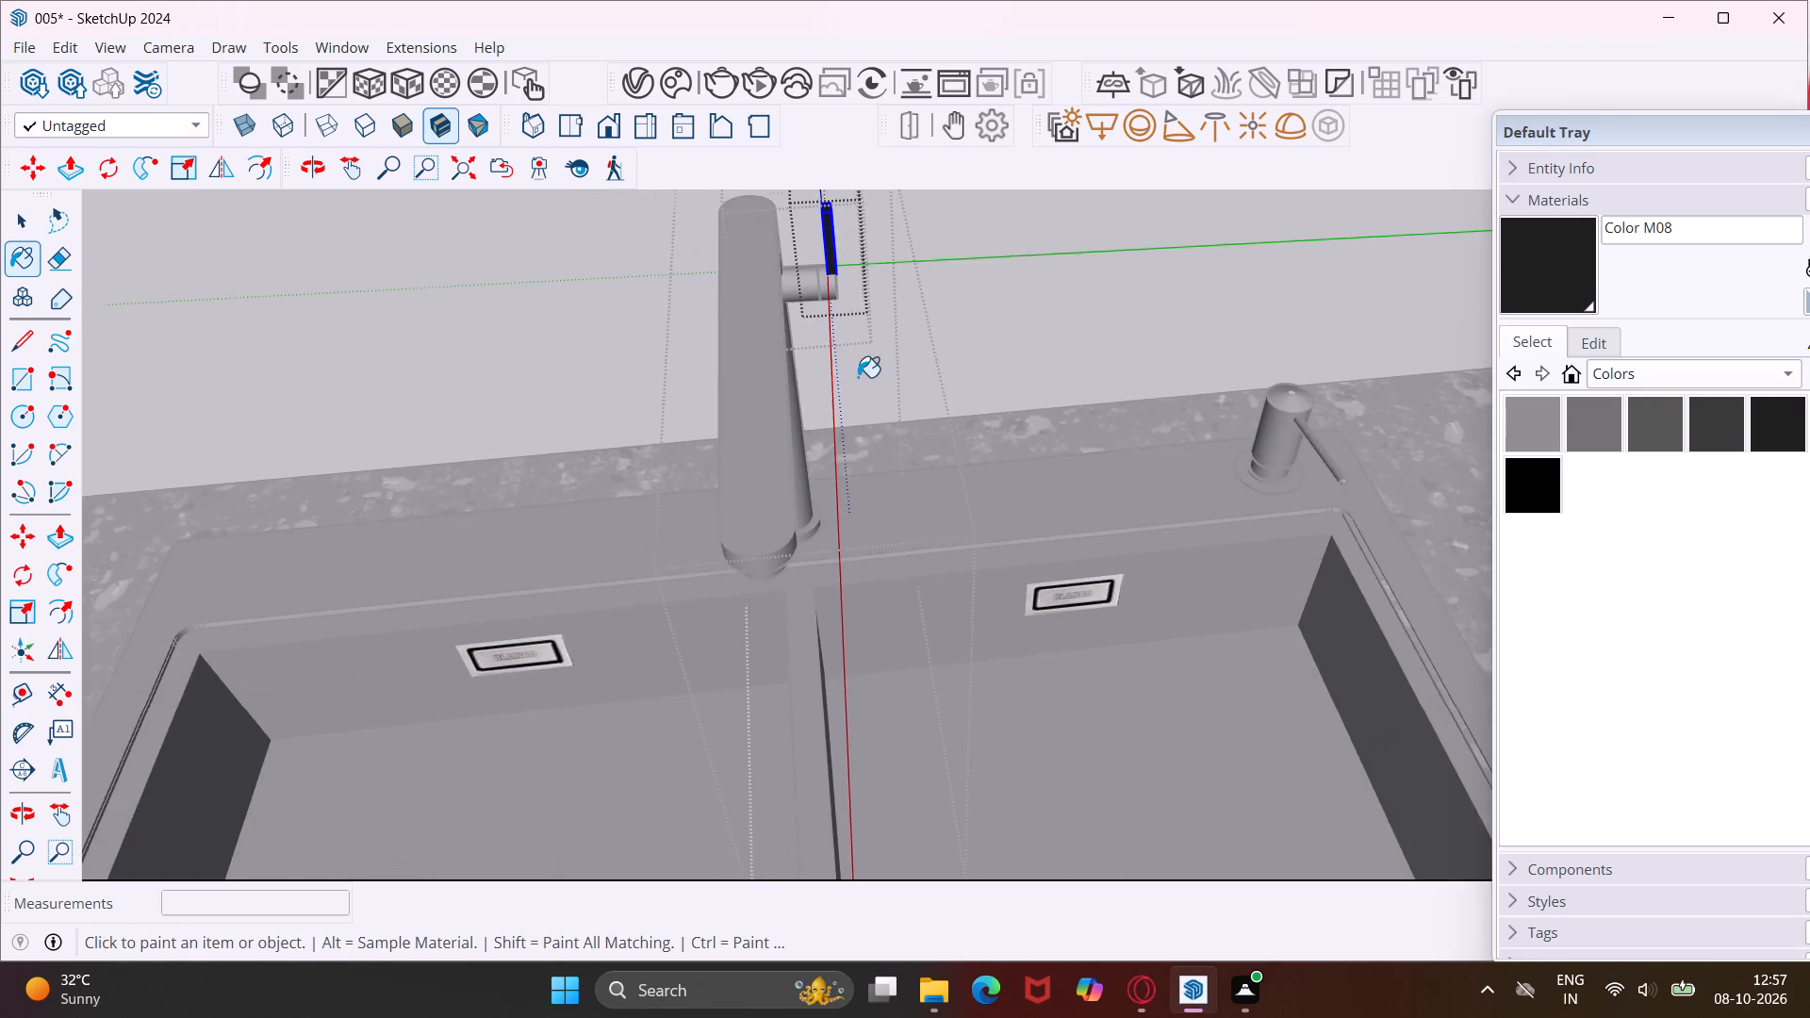
scroll(858, 378, "down", 10)
Close the nested faucet and sink groups to return to the top level of the kitchen model.
key("Escape")
key("space")
middle_click_drag(918, 557, 911, 378)
left_click(925, 563)
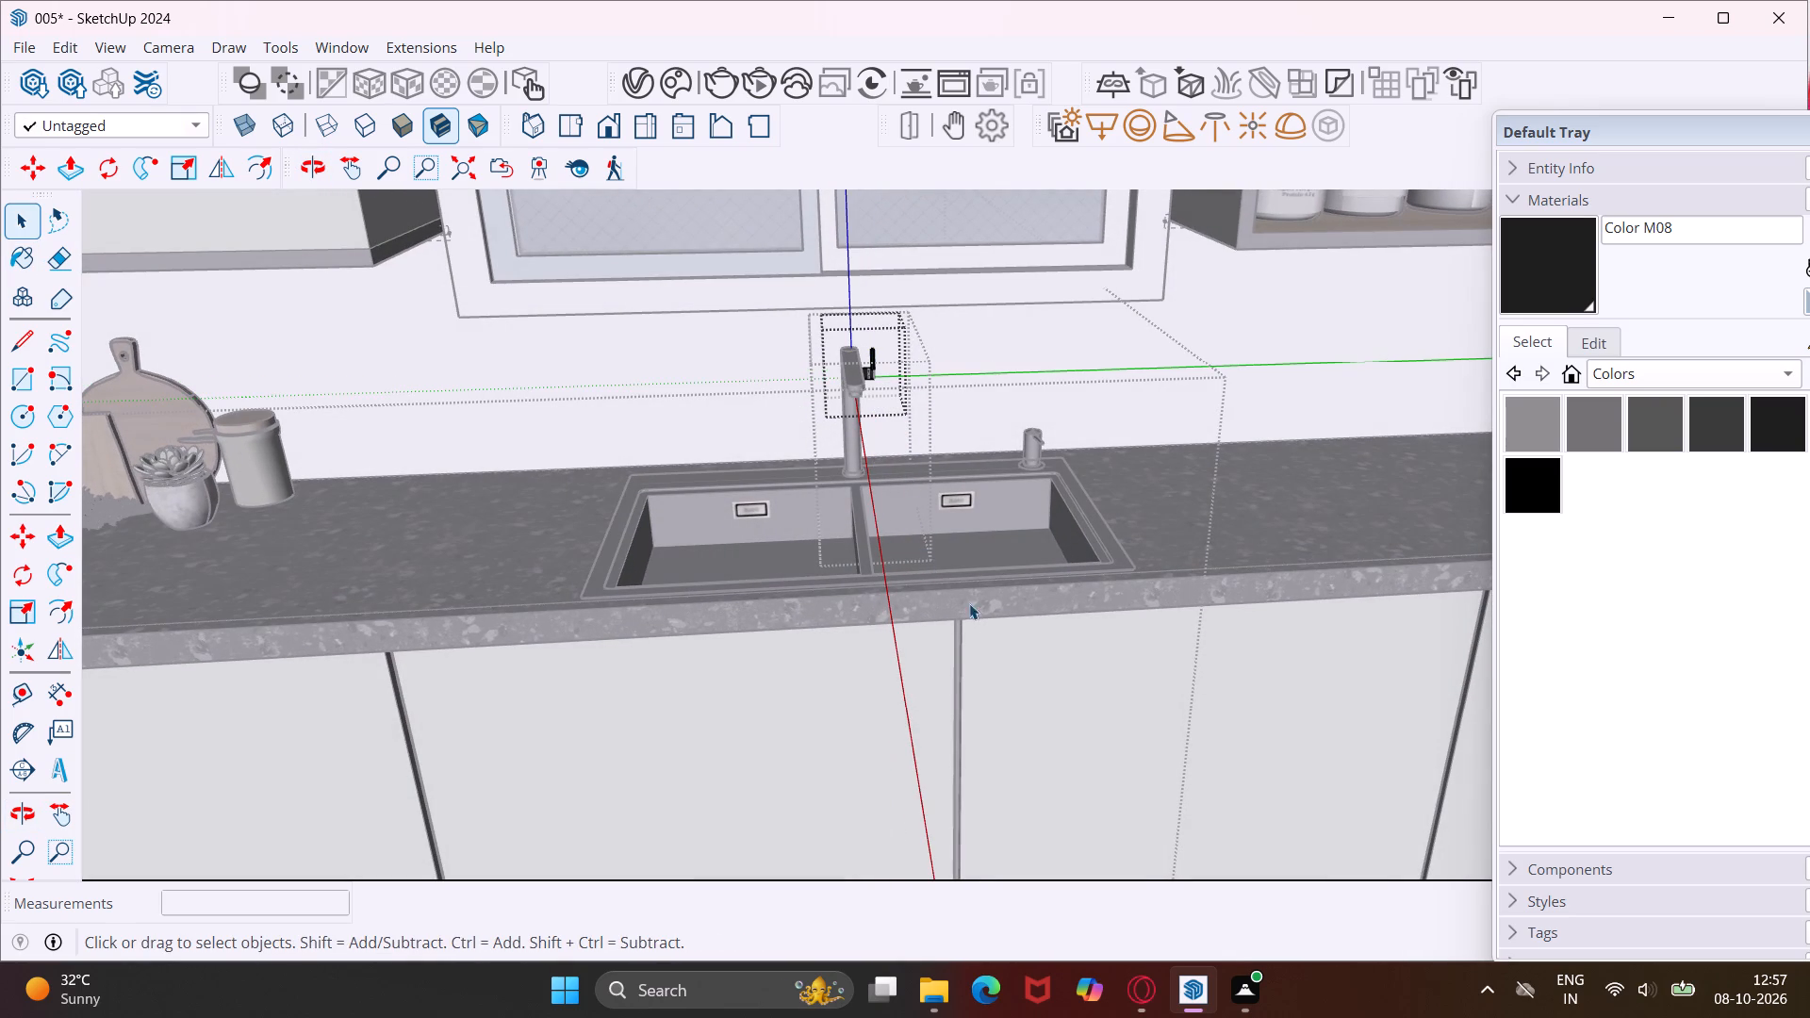
left_click(983, 670)
left_click(983, 670)
scroll(983, 670, "down", 5)
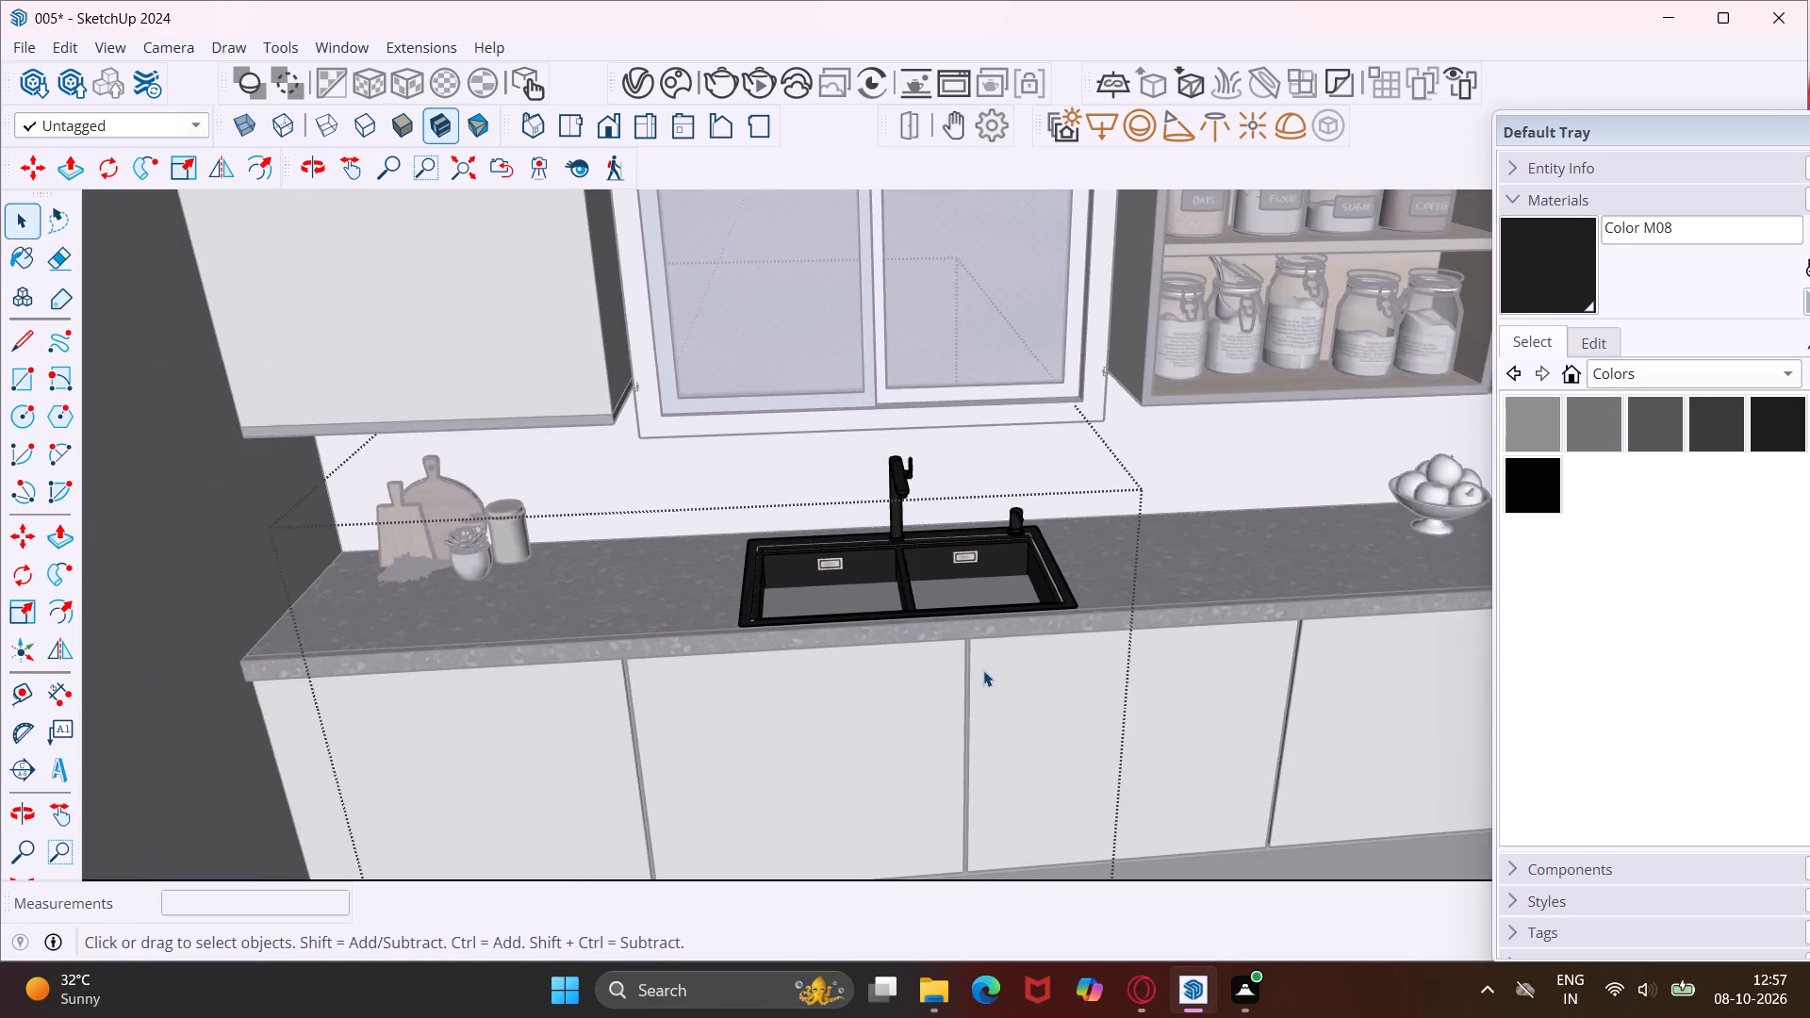
scroll(983, 670, "down", 17)
double_click(552, 734)
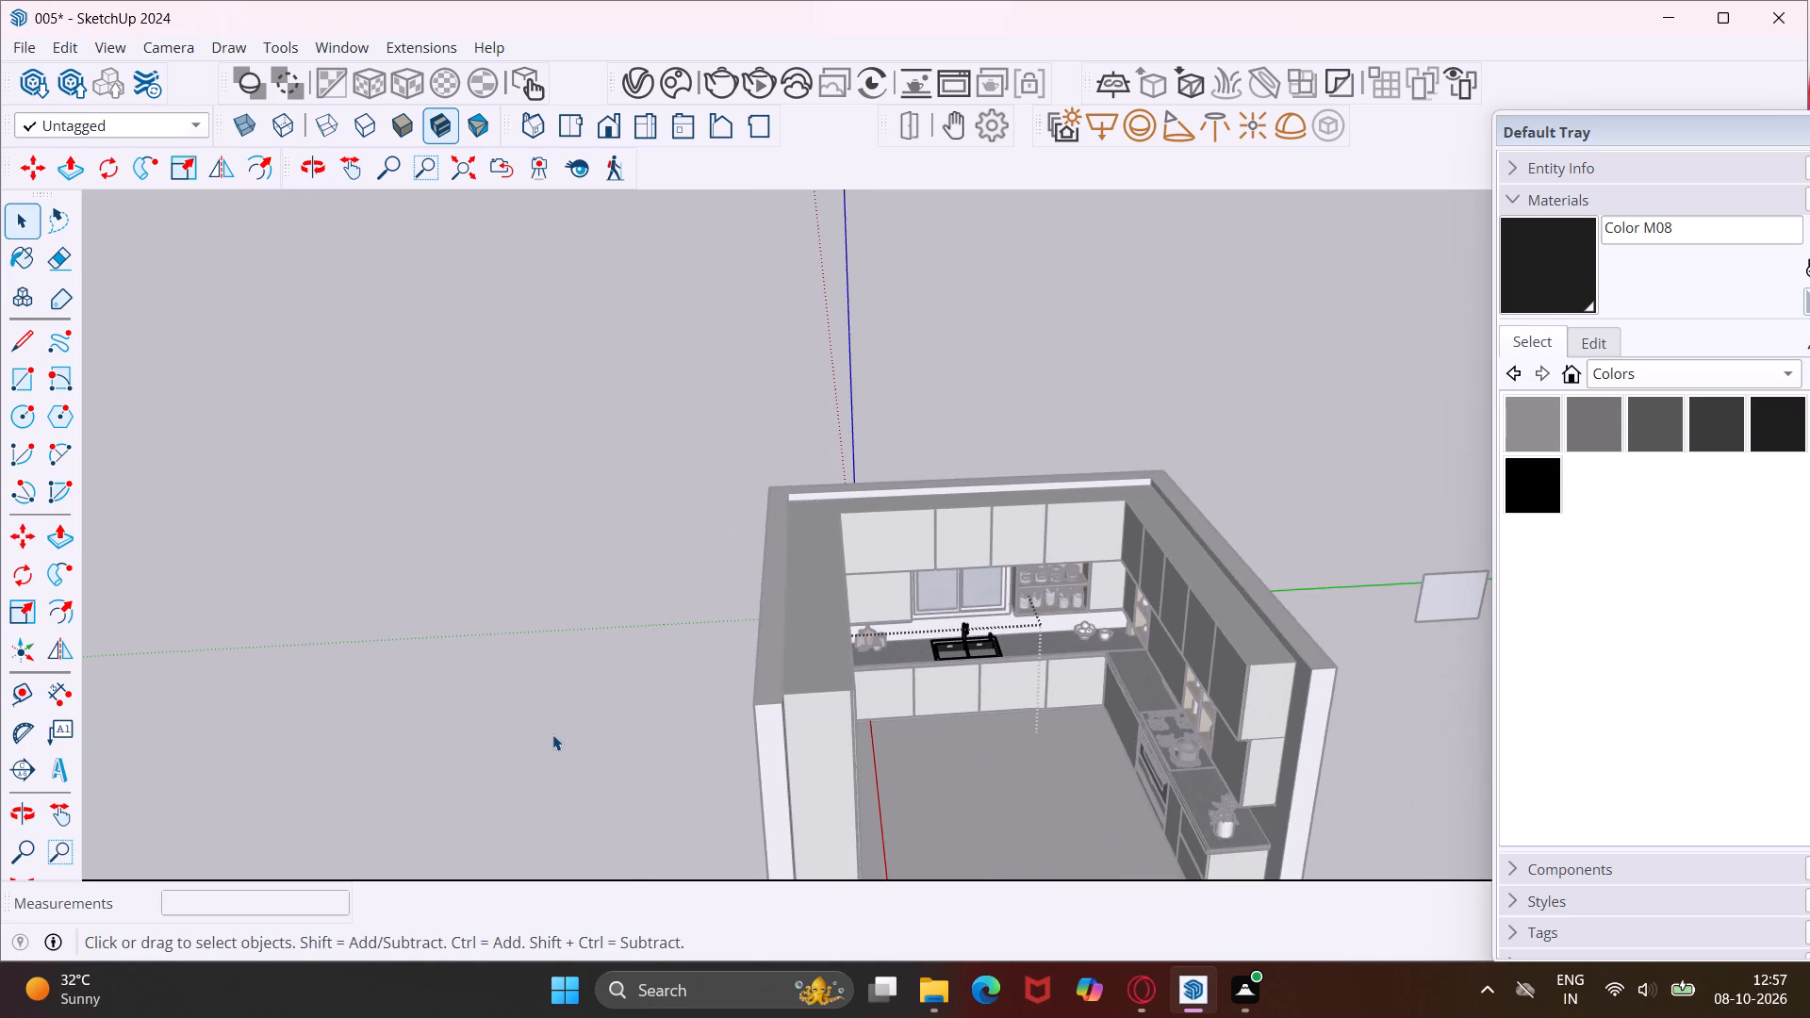
middle_click_drag(1028, 693, 962, 554)
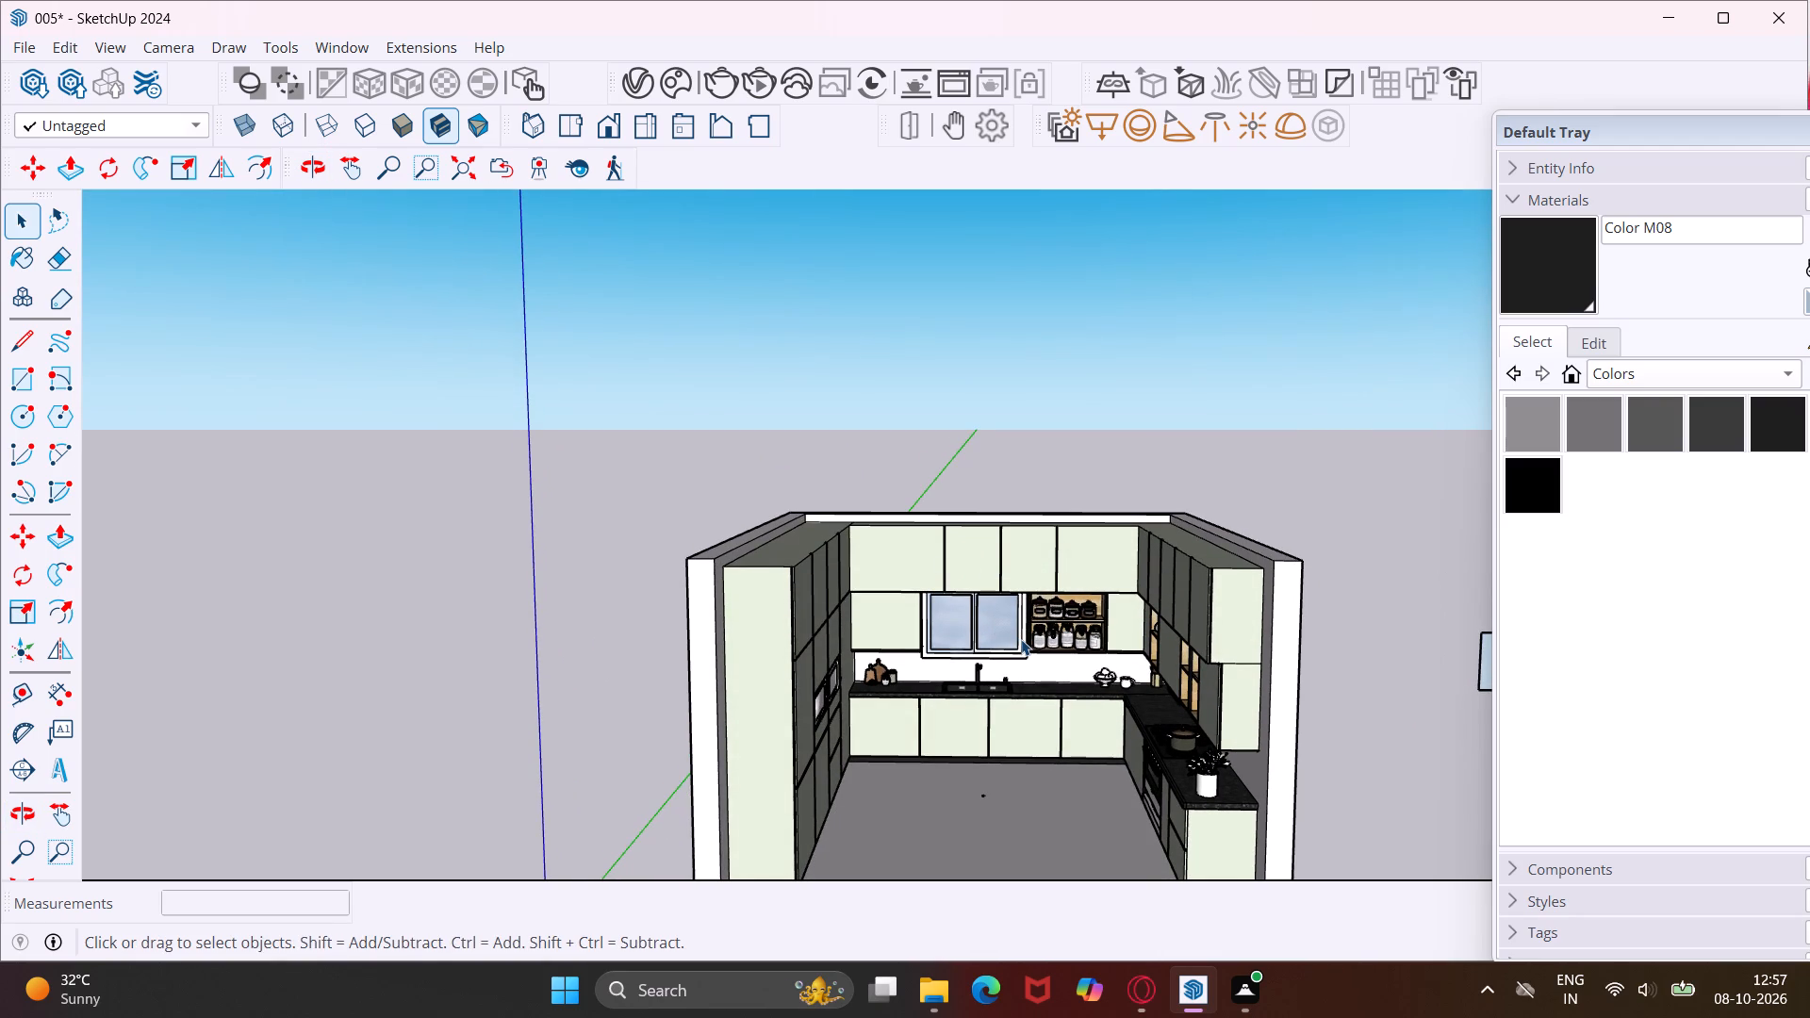
middle_click_drag(995, 697, 978, 669)
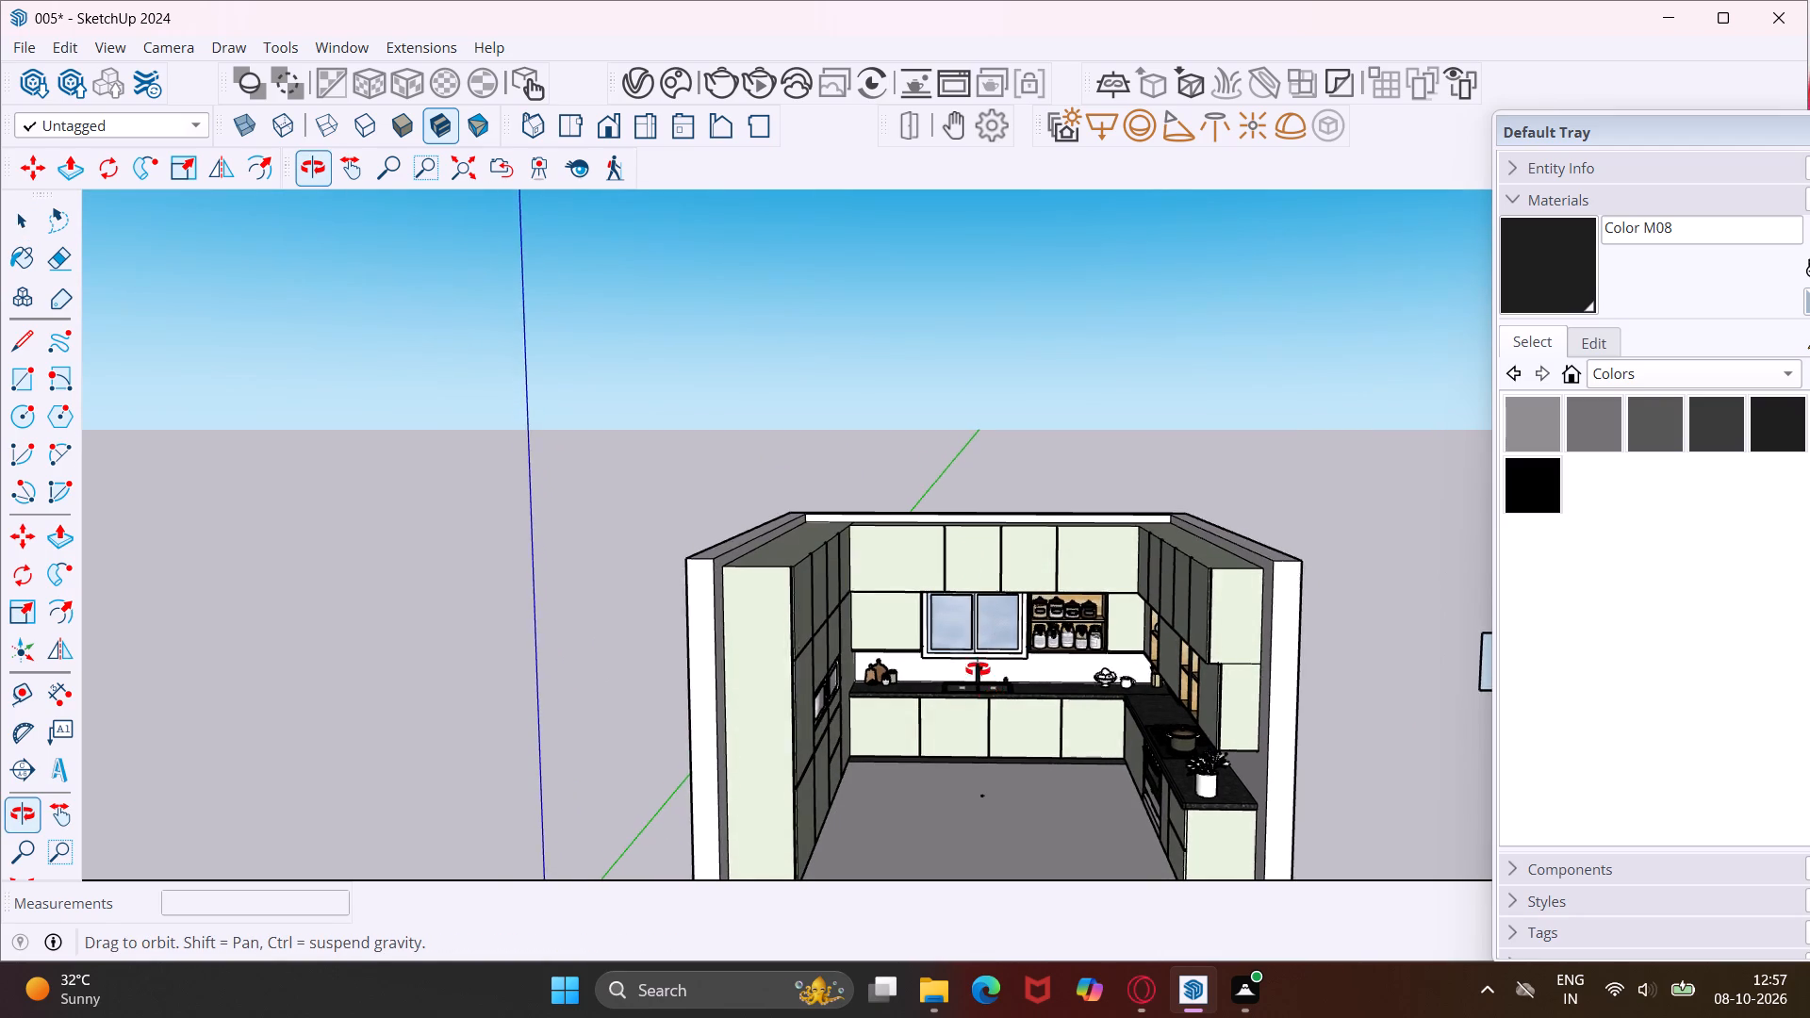
middle_click_drag(978, 669, 1010, 682)
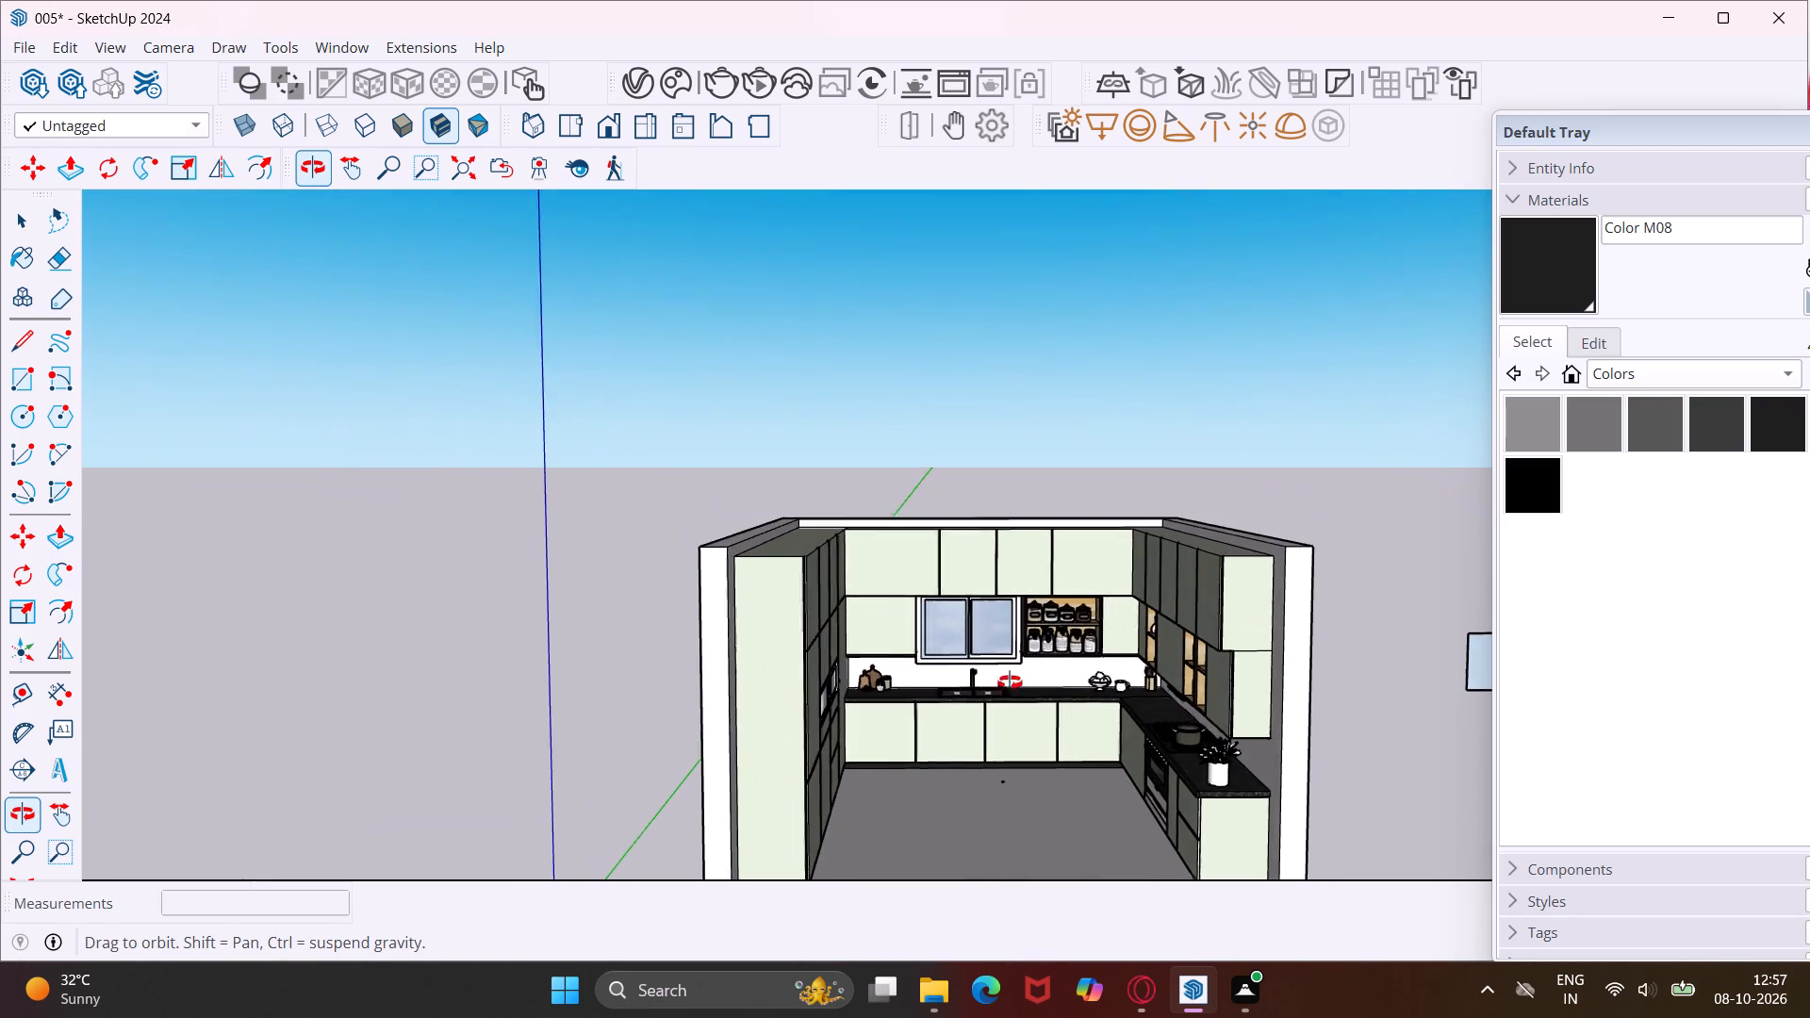
middle_click_drag(1010, 682, 1001, 686)
scroll(1001, 686, "up", 13)
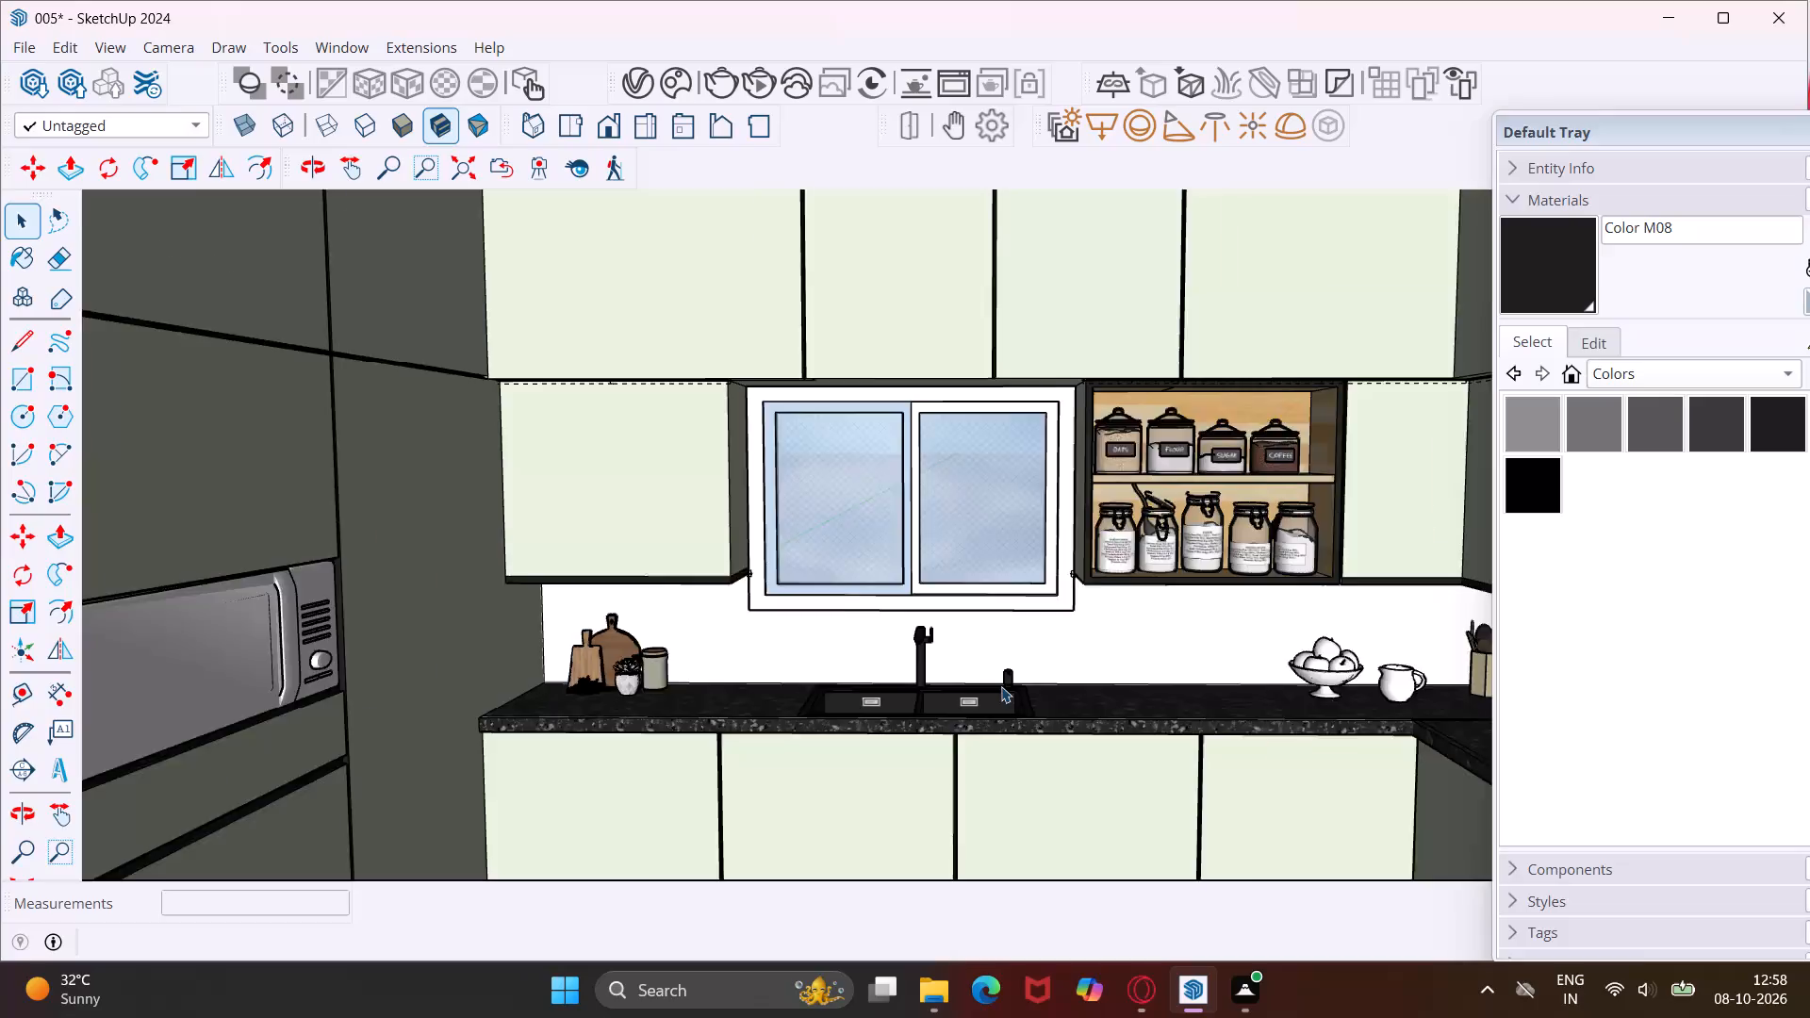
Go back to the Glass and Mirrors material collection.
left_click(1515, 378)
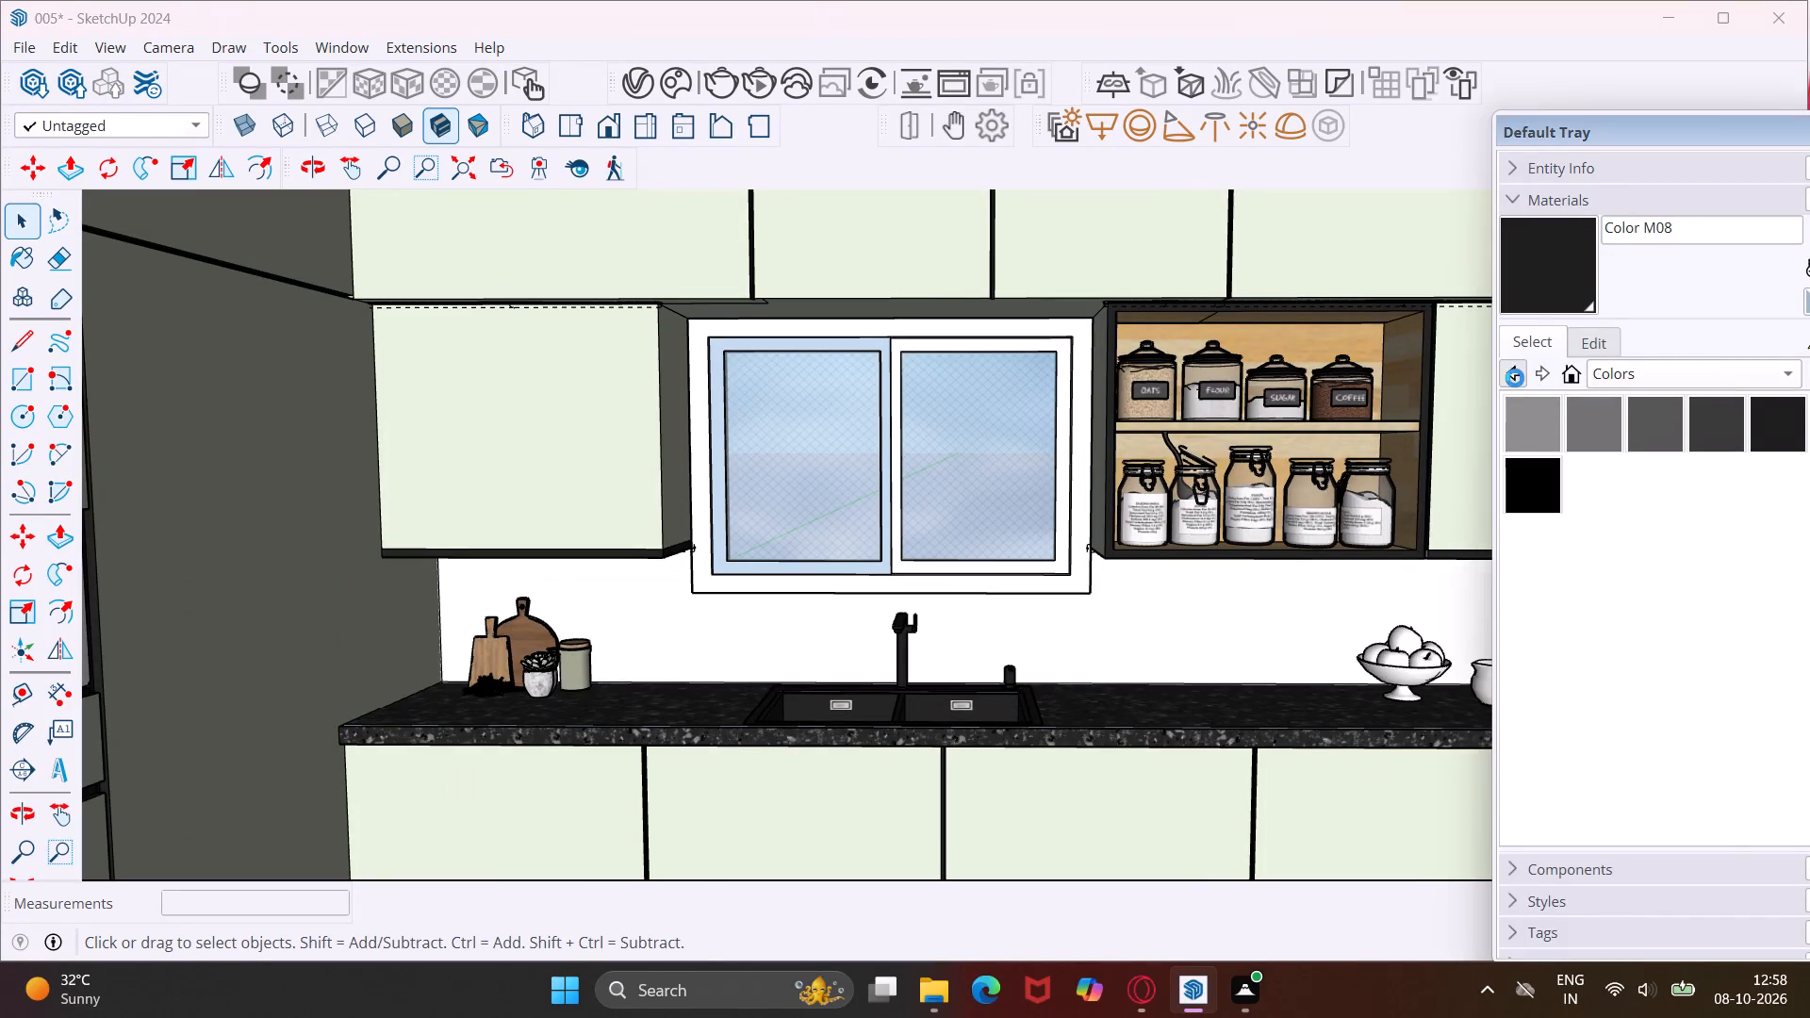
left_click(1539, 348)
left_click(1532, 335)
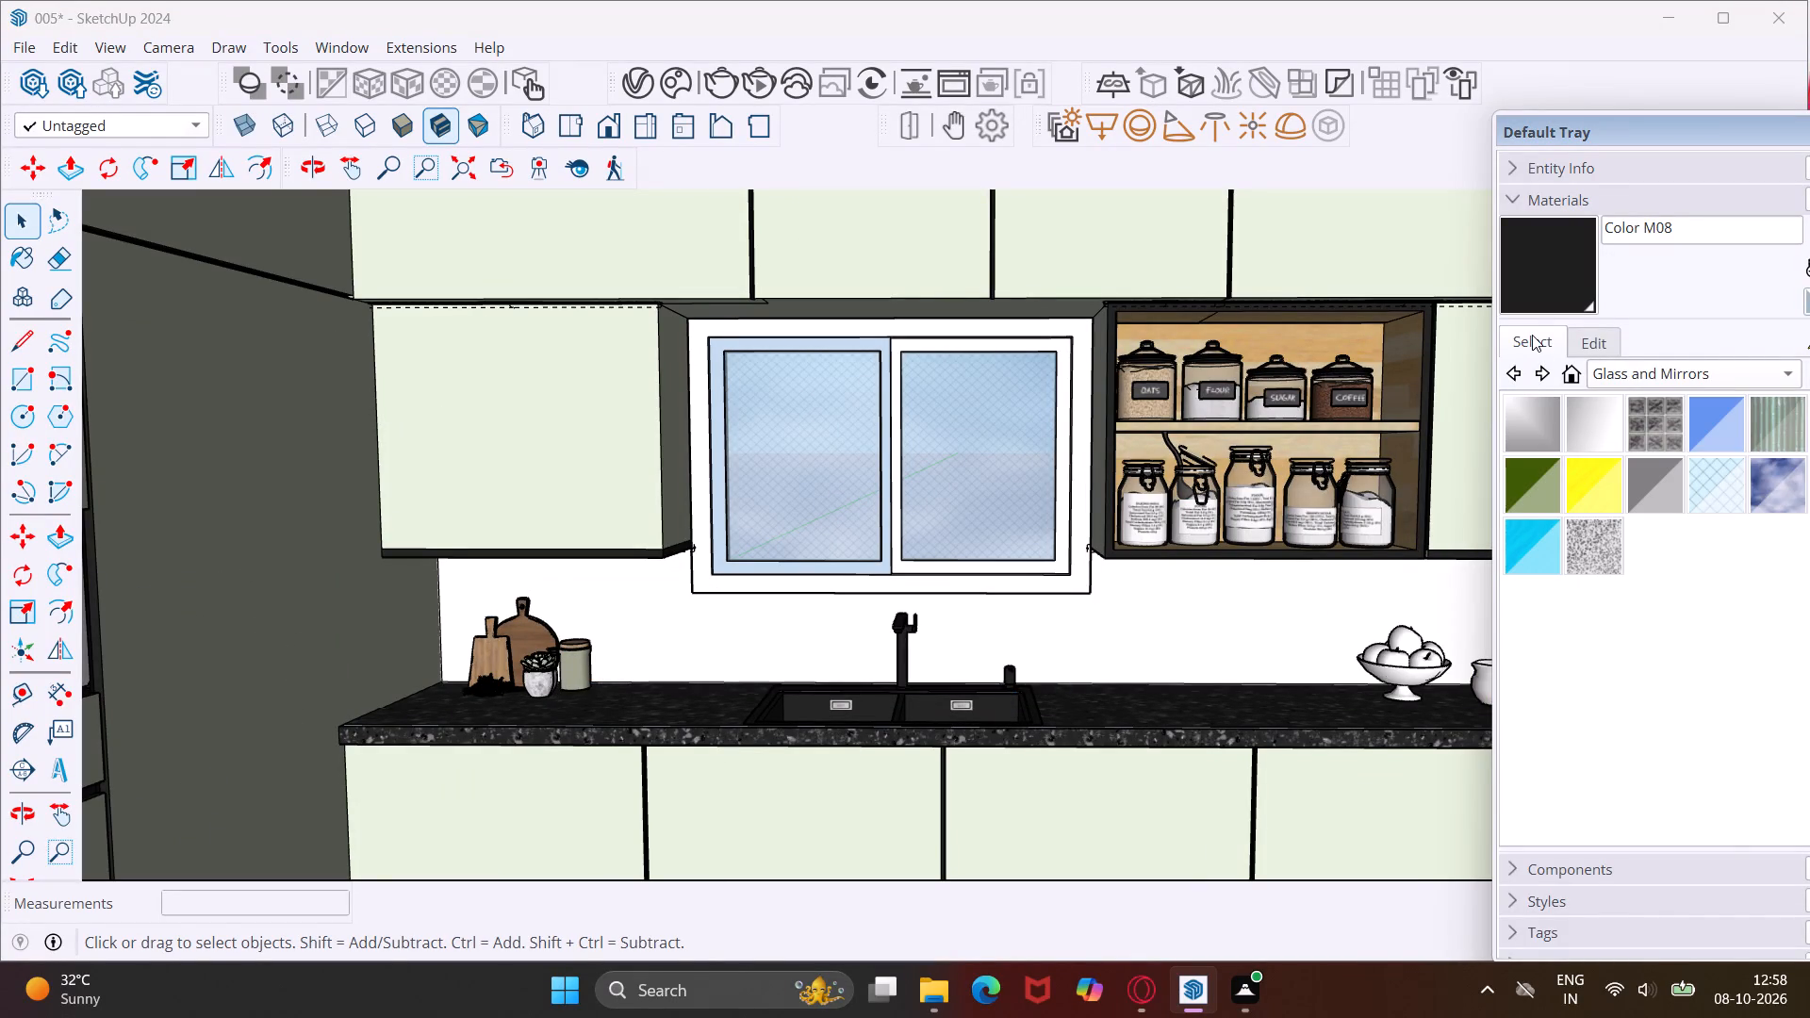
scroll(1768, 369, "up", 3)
Widen the Default Tray and move it so that its full width fits on the screen.
left_click_drag(1497, 419, 1493, 421)
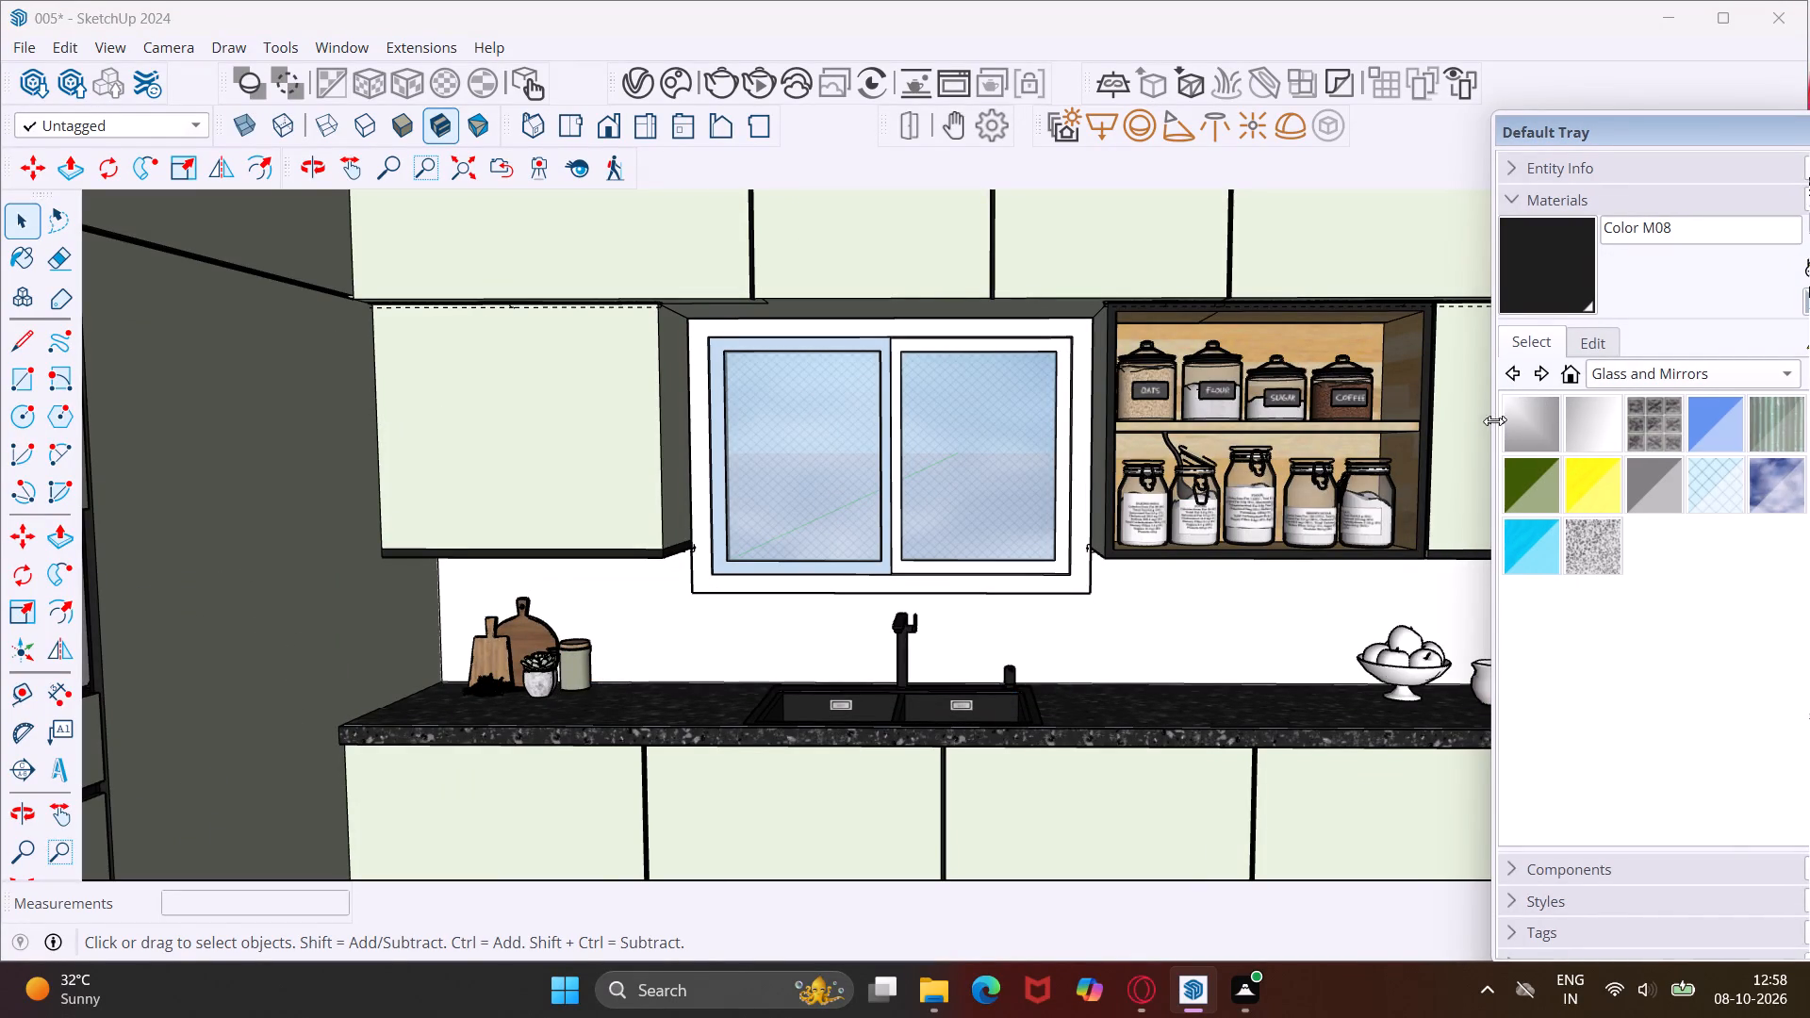
left_click_drag(1493, 421, 1470, 428)
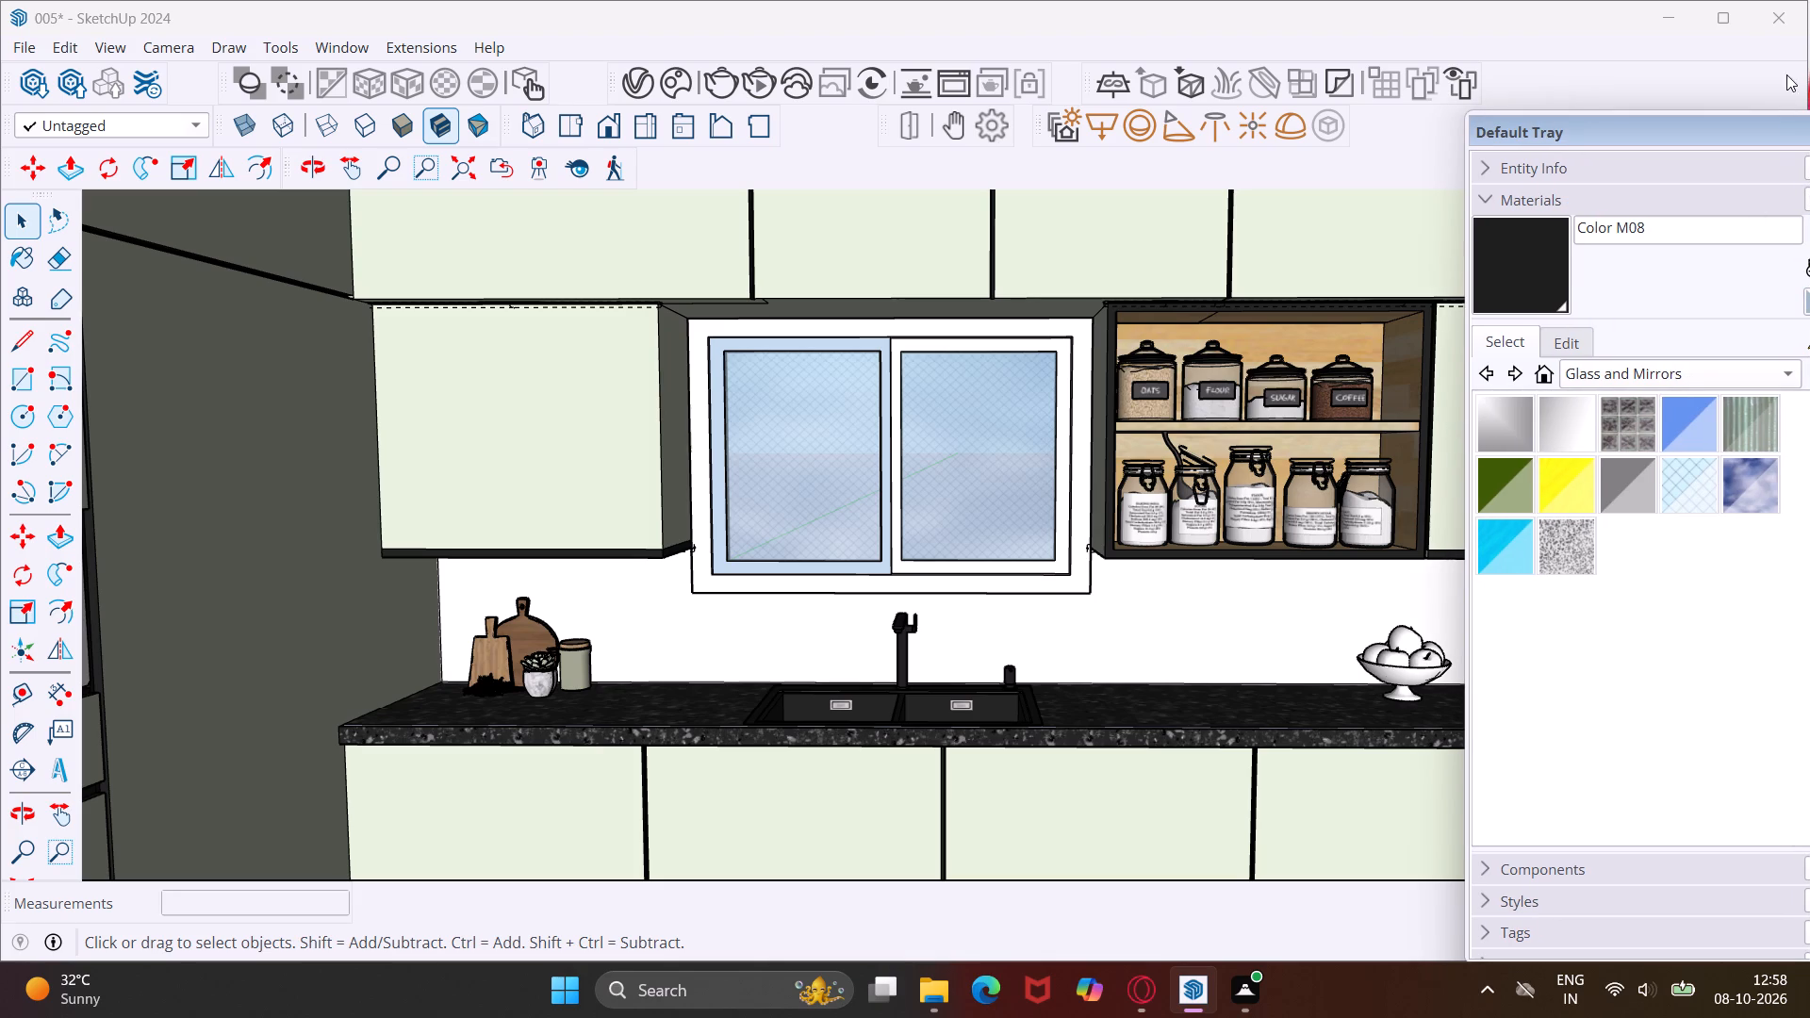
left_click_drag(1777, 119, 1726, 132)
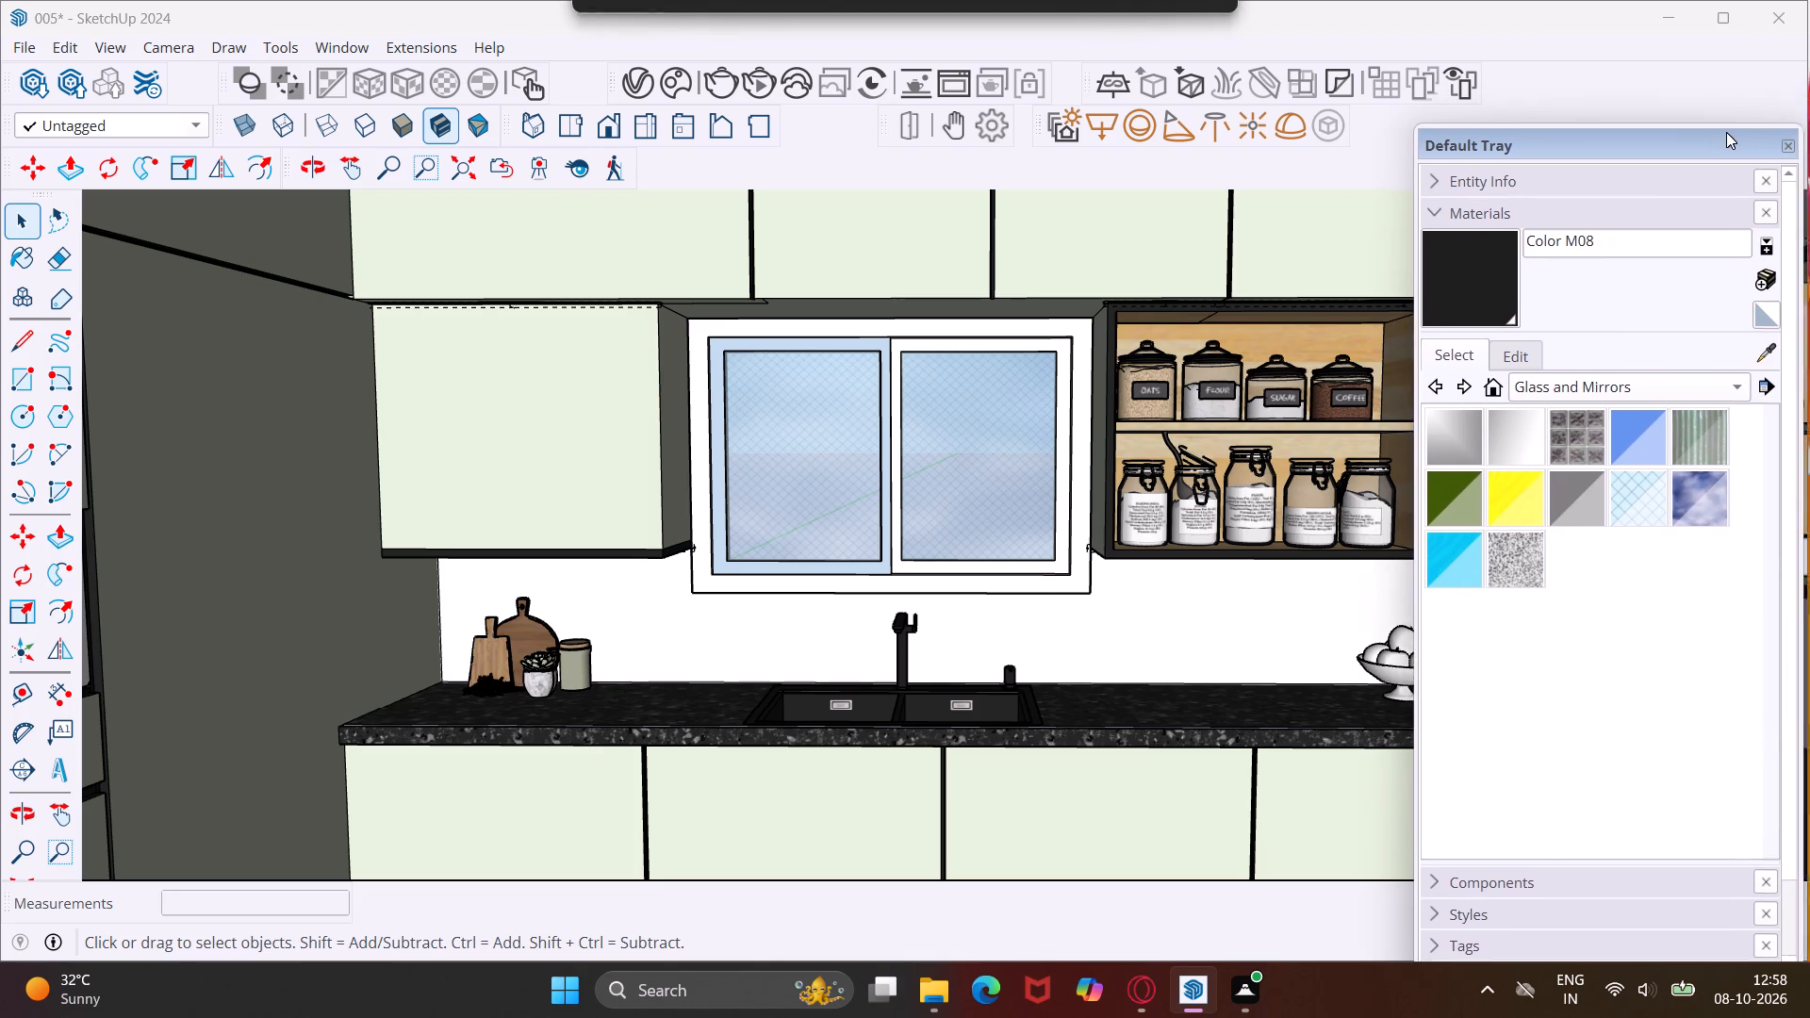
left_click_drag(1726, 132, 1739, 126)
Load the Plain_Shades folder from the Desktop's New folder as a material collection.
left_click(1775, 379)
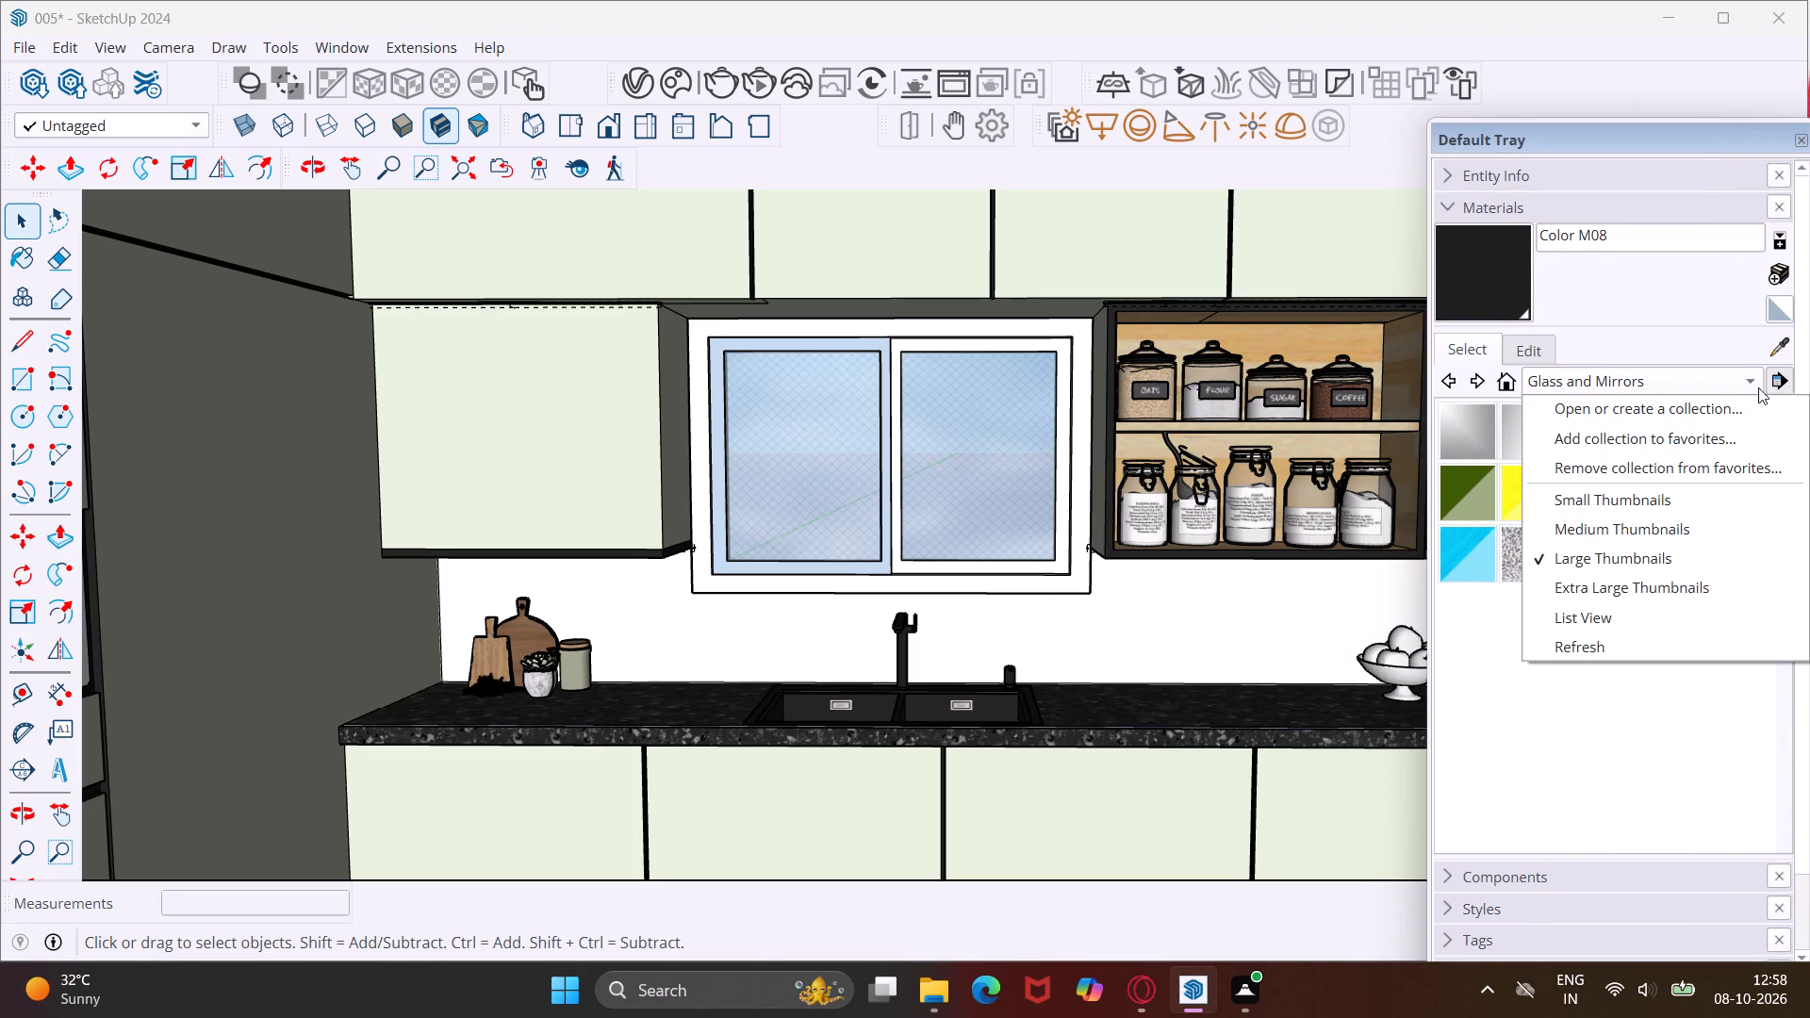
left_click(1712, 415)
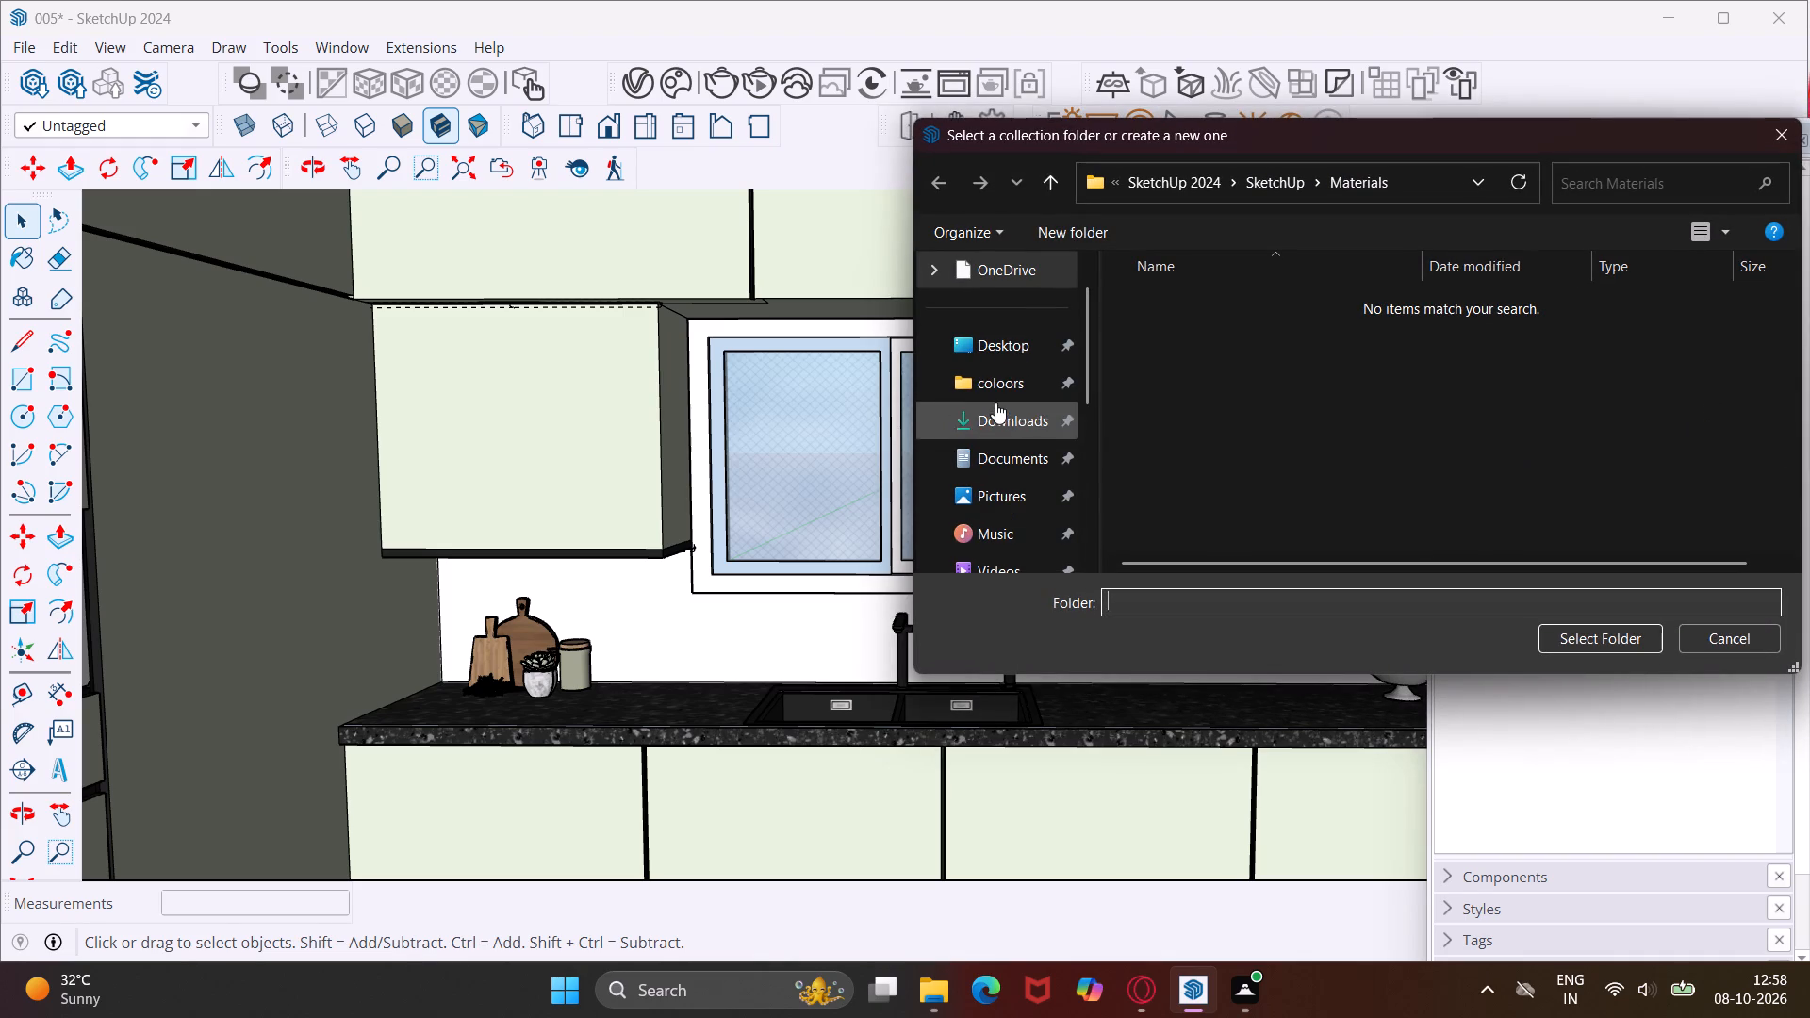
left_click(997, 354)
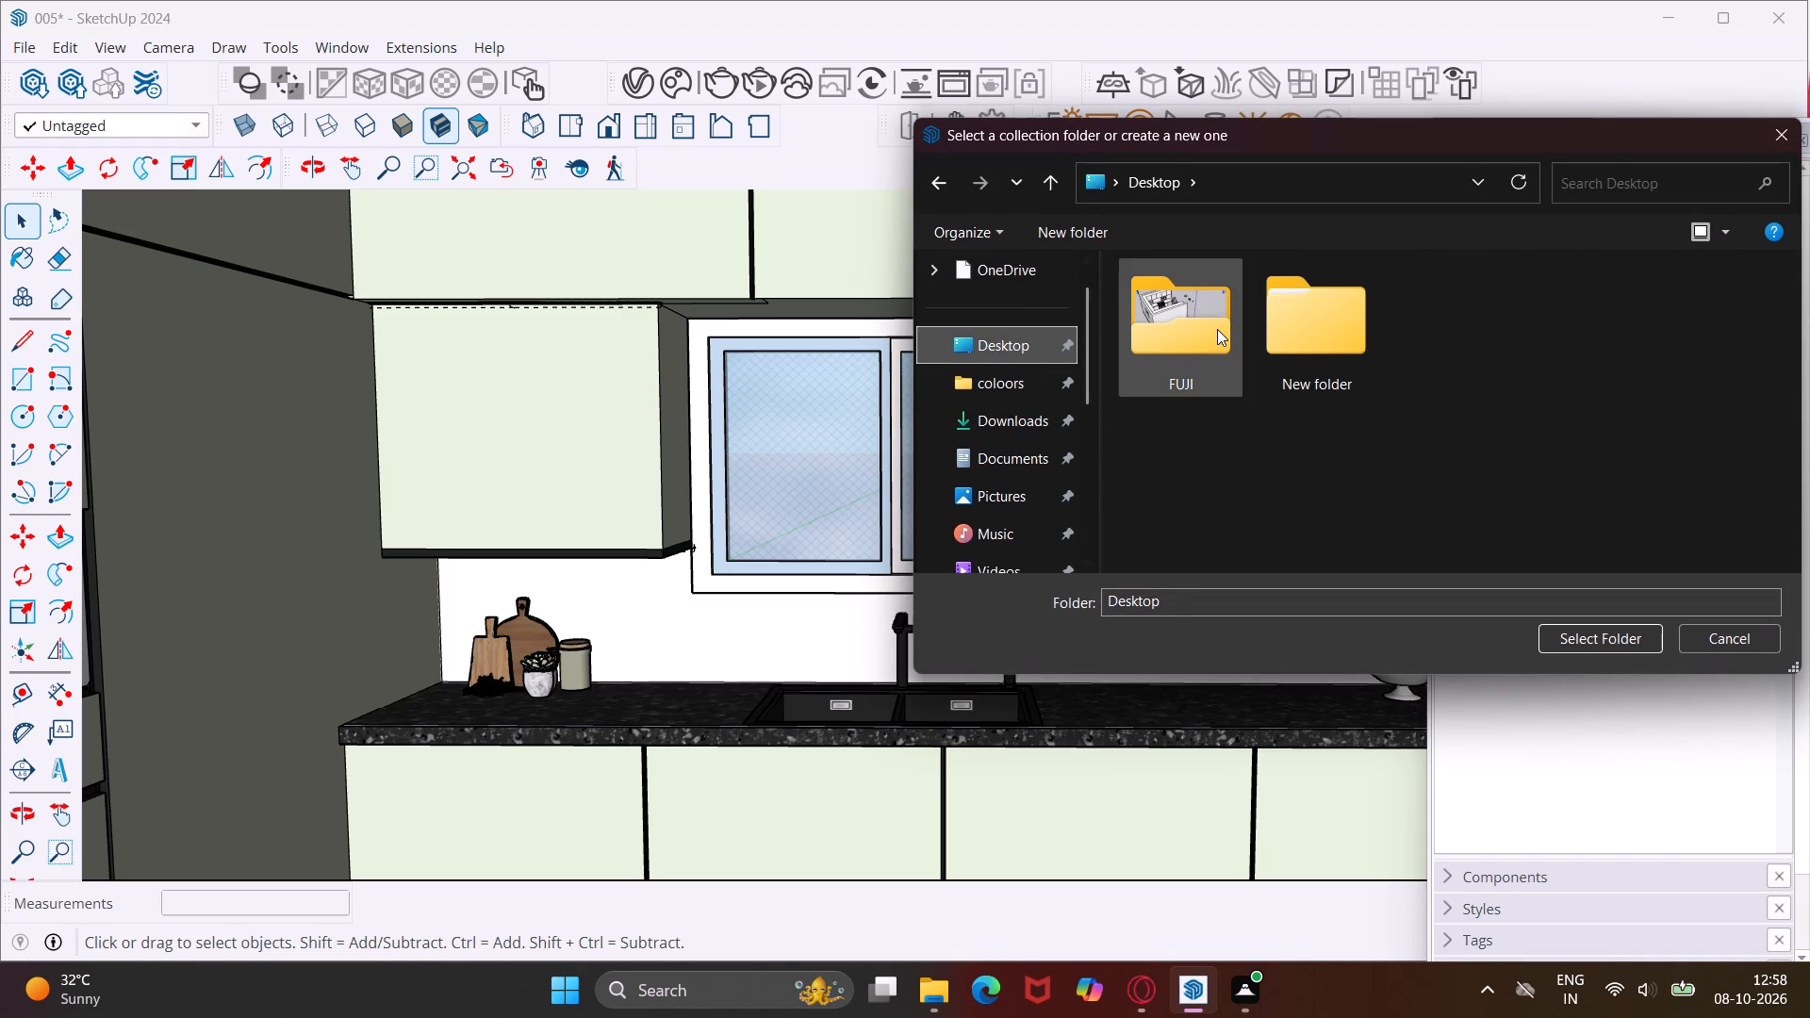
double_click(1275, 324)
left_click(1264, 307)
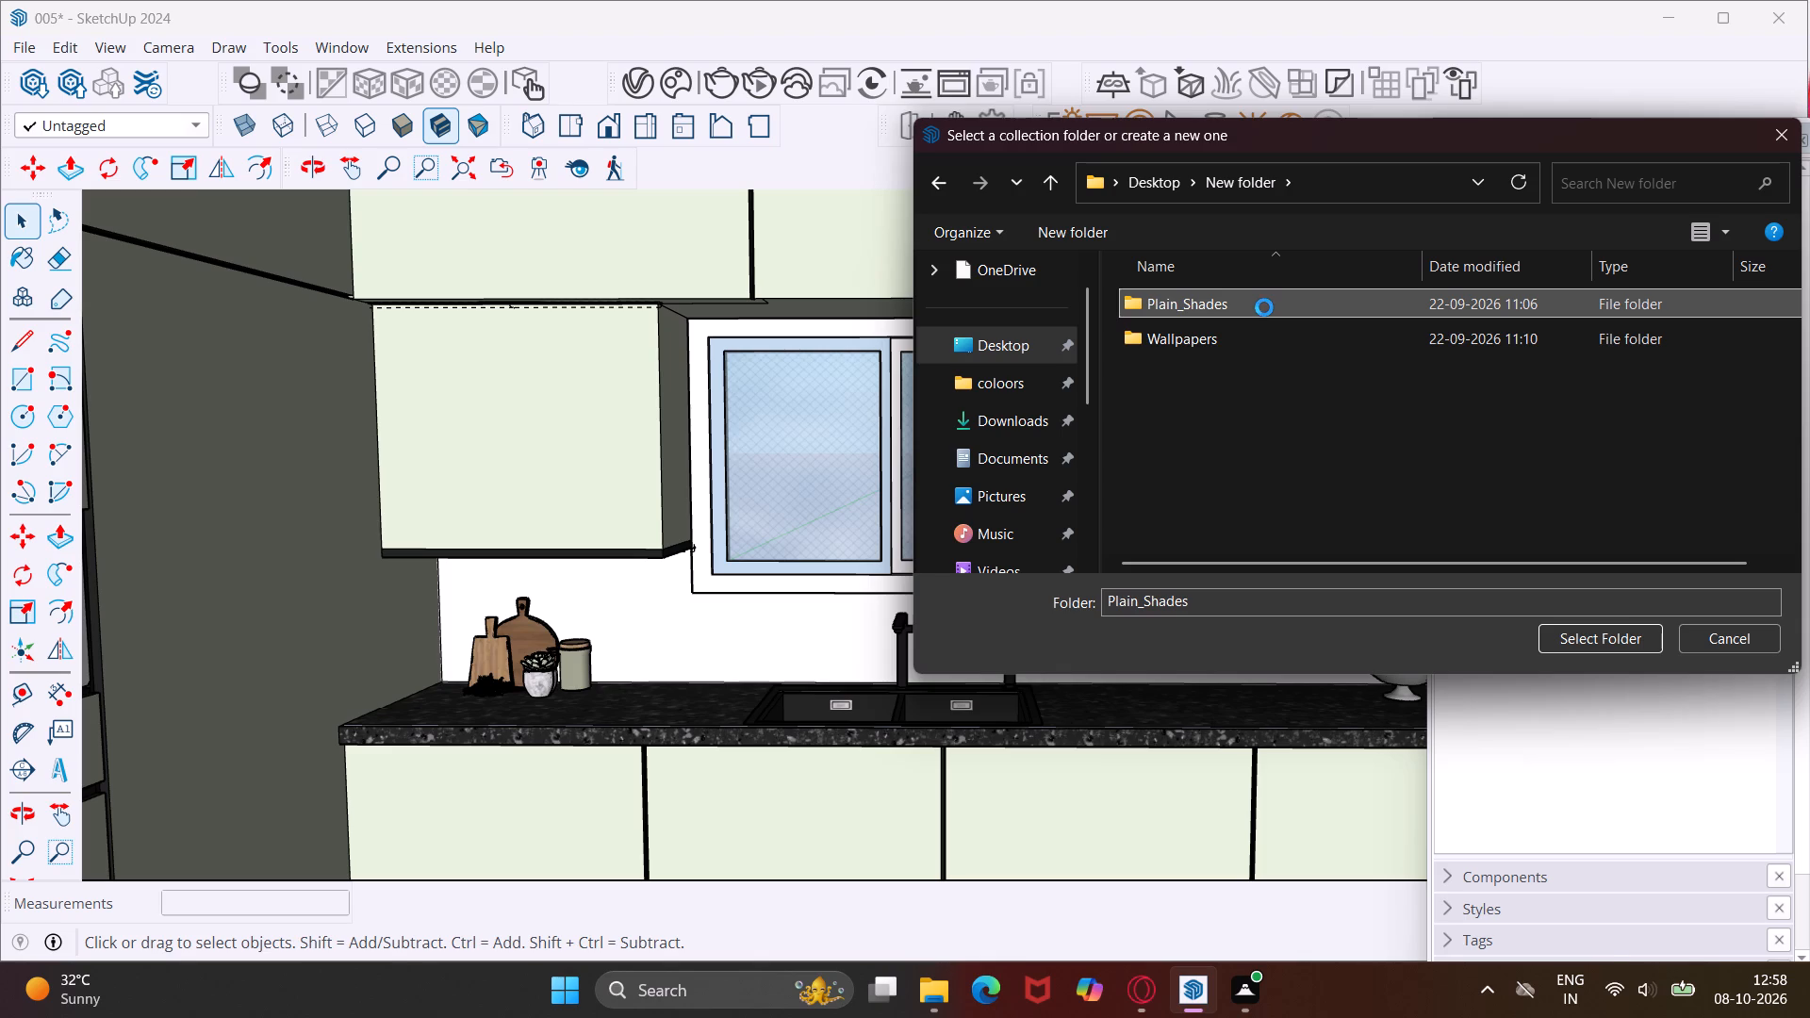
left_click(1577, 631)
Open the Asian Paints Chromatics palette within the loaded collection.
left_click(1526, 452)
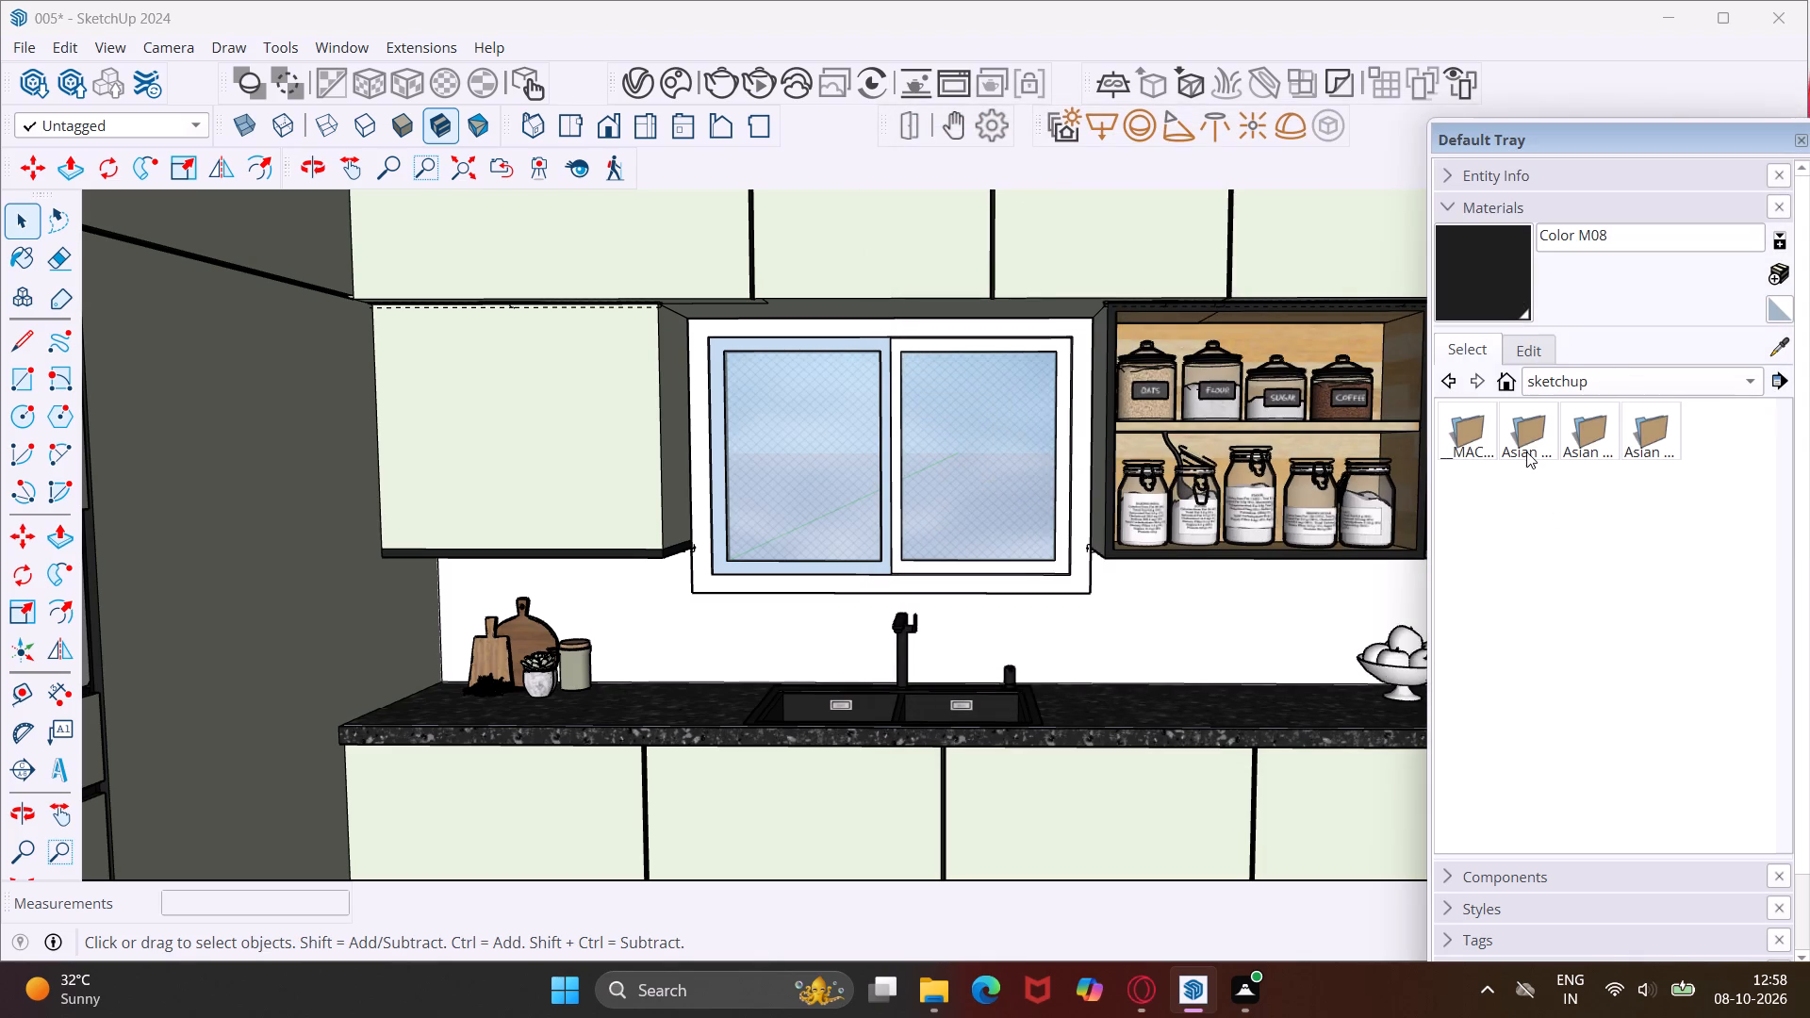
left_click(1535, 435)
scroll(1000, 670, "down", 5)
scroll(835, 635, "down", 9)
scroll(758, 632, "down", 4)
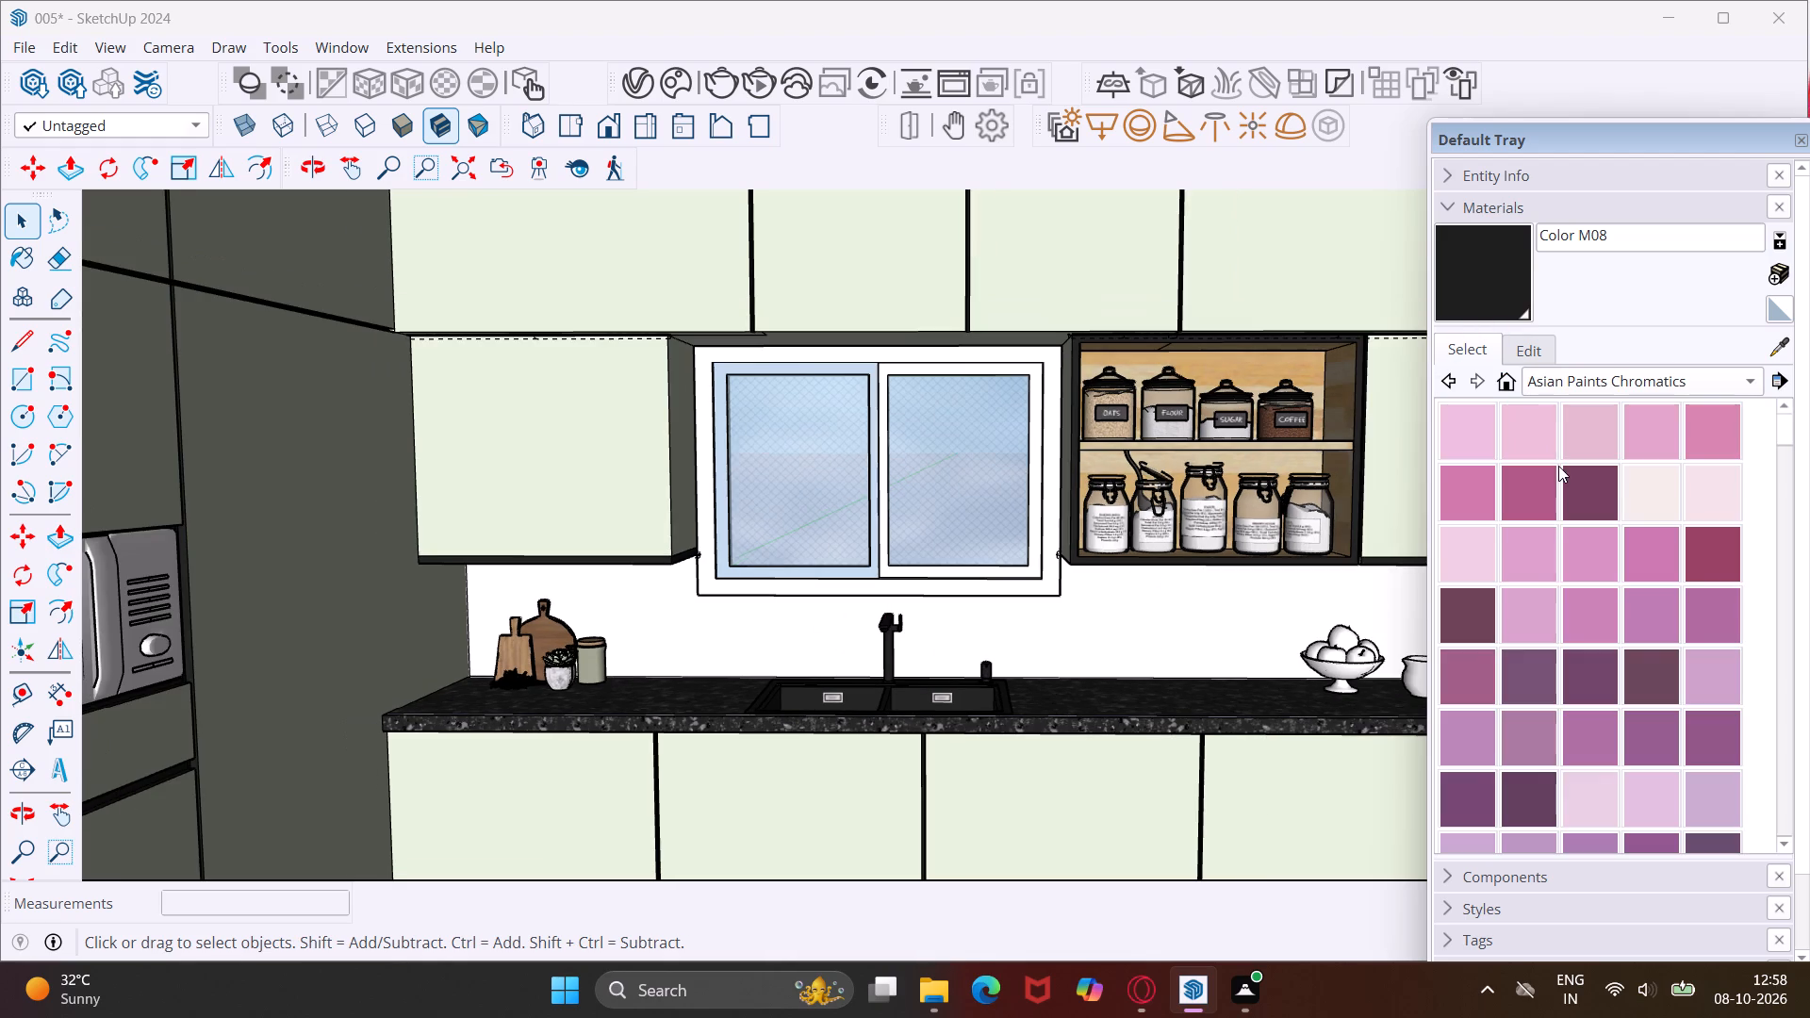
Paint the wall behind the sink with the 0209 AP 9428 SKY PINK shade.
left_click(1637, 497)
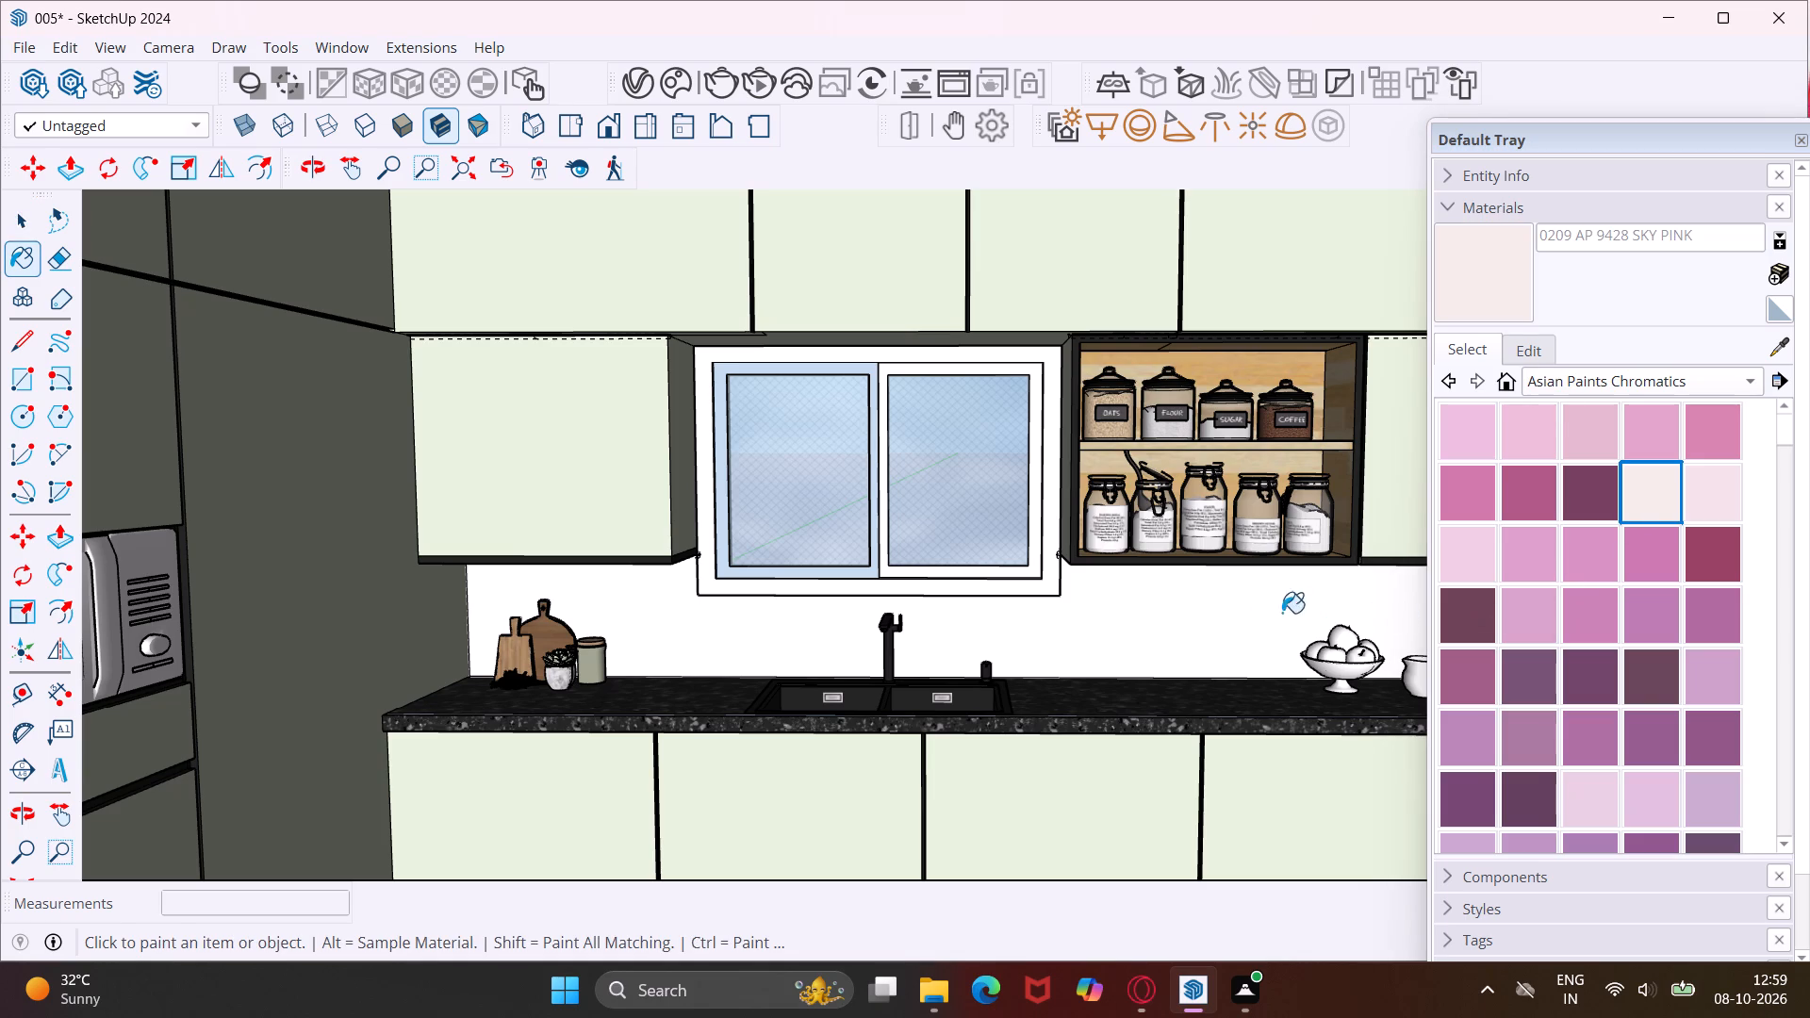
left_click(1164, 604)
scroll(1143, 604, "up", 2)
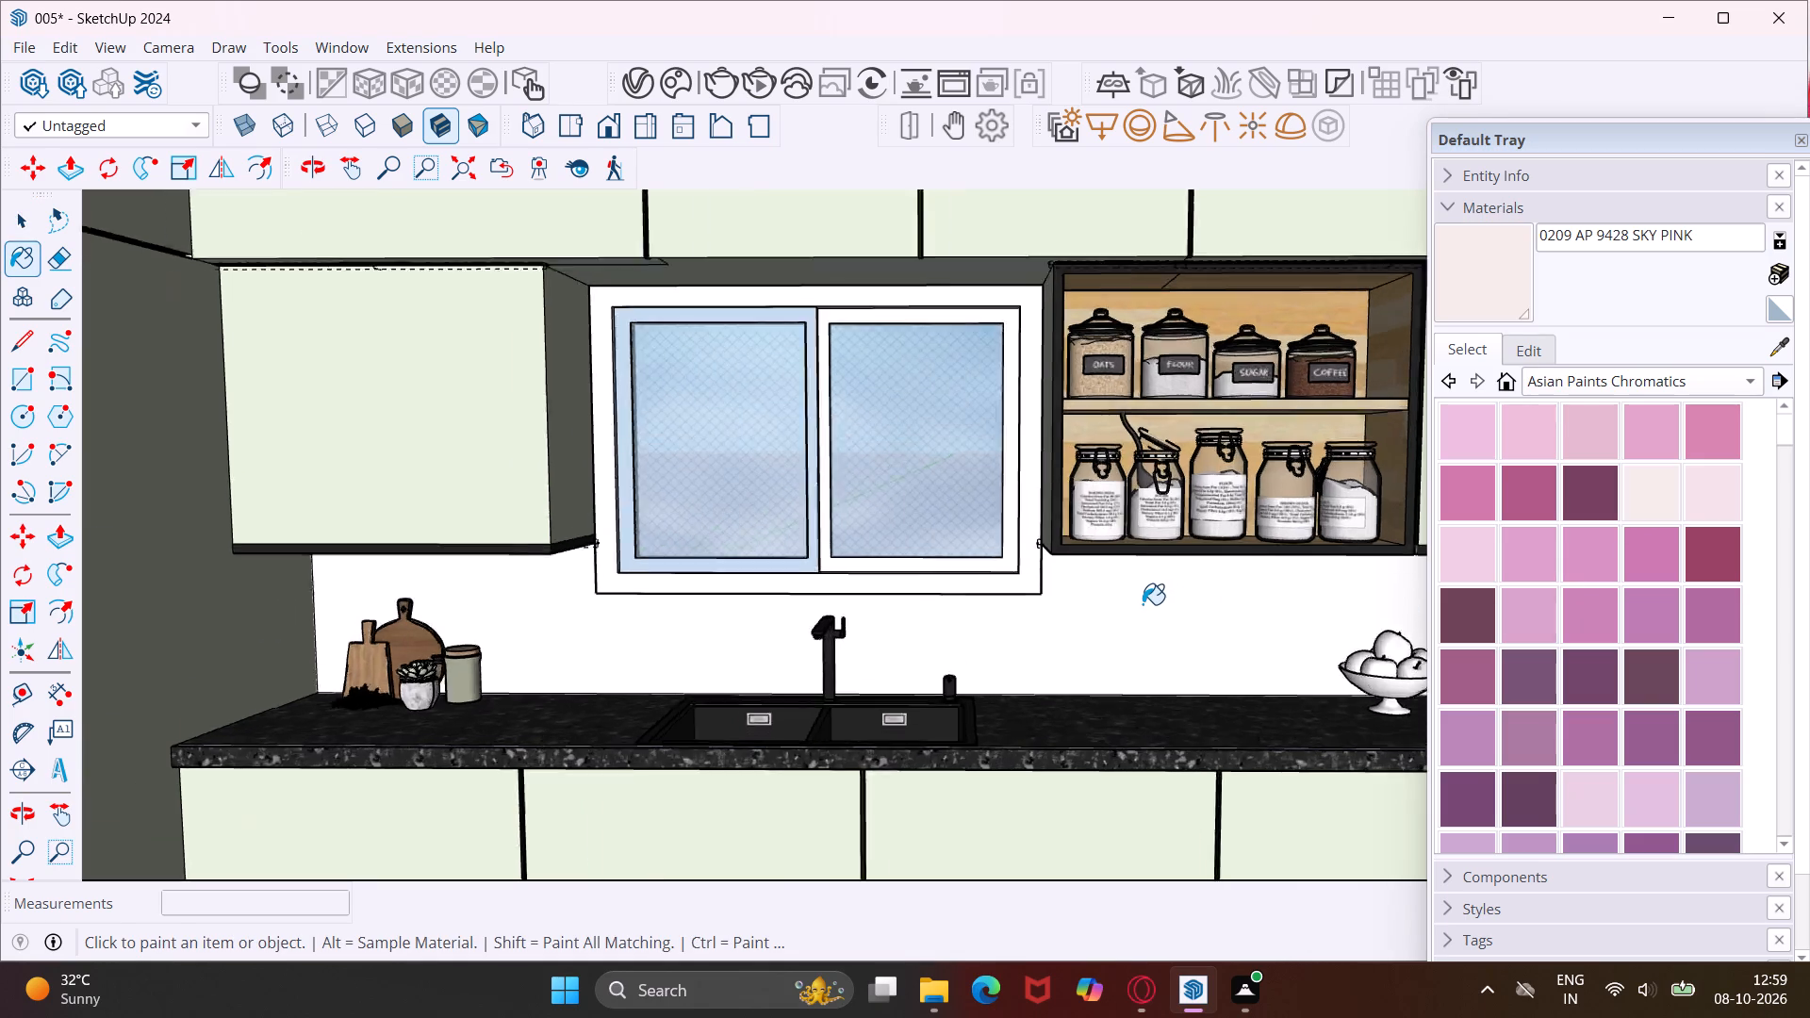
scroll(1143, 604, "up", 5)
left_click(1143, 604)
scroll(1134, 603, "down", 8)
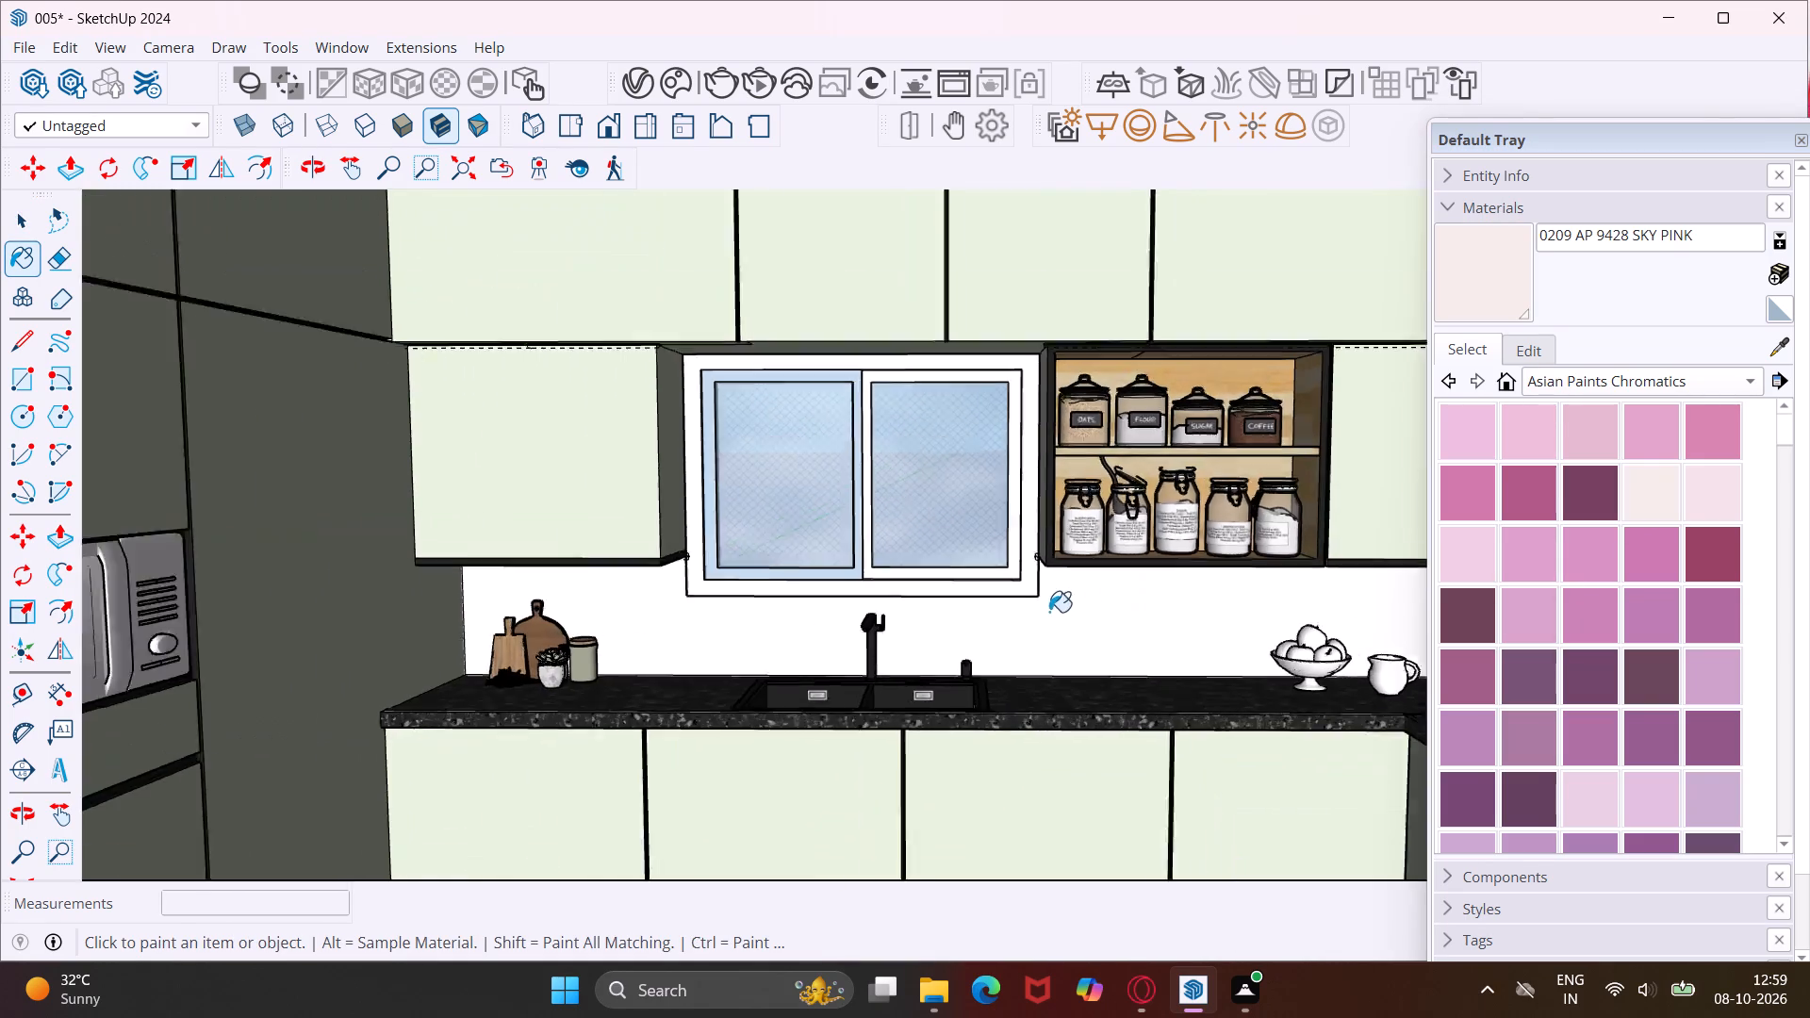
Paint the wall behind the cooktop with the same SKY PINK shade.
scroll(1049, 612, "down", 8)
scroll(1259, 655, "up", 3)
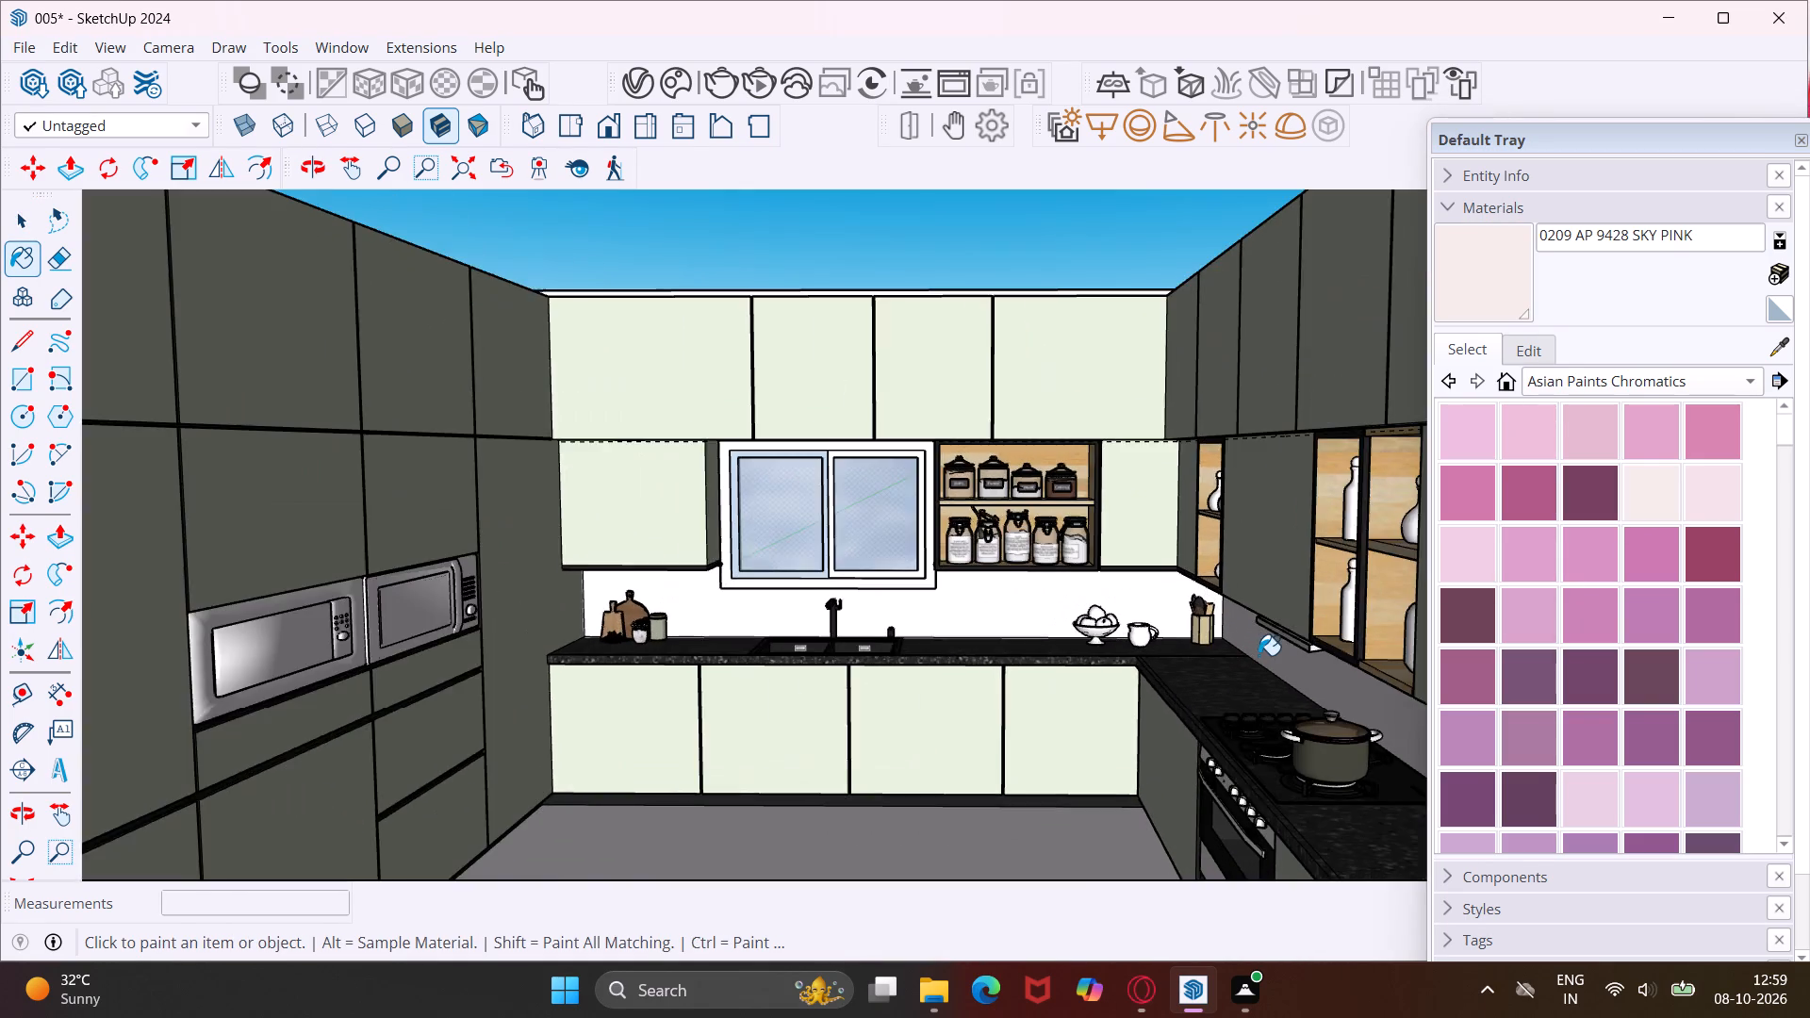
scroll(1259, 655, "up", 4)
middle_click_drag(1259, 655, 1347, 618)
left_click(1338, 604)
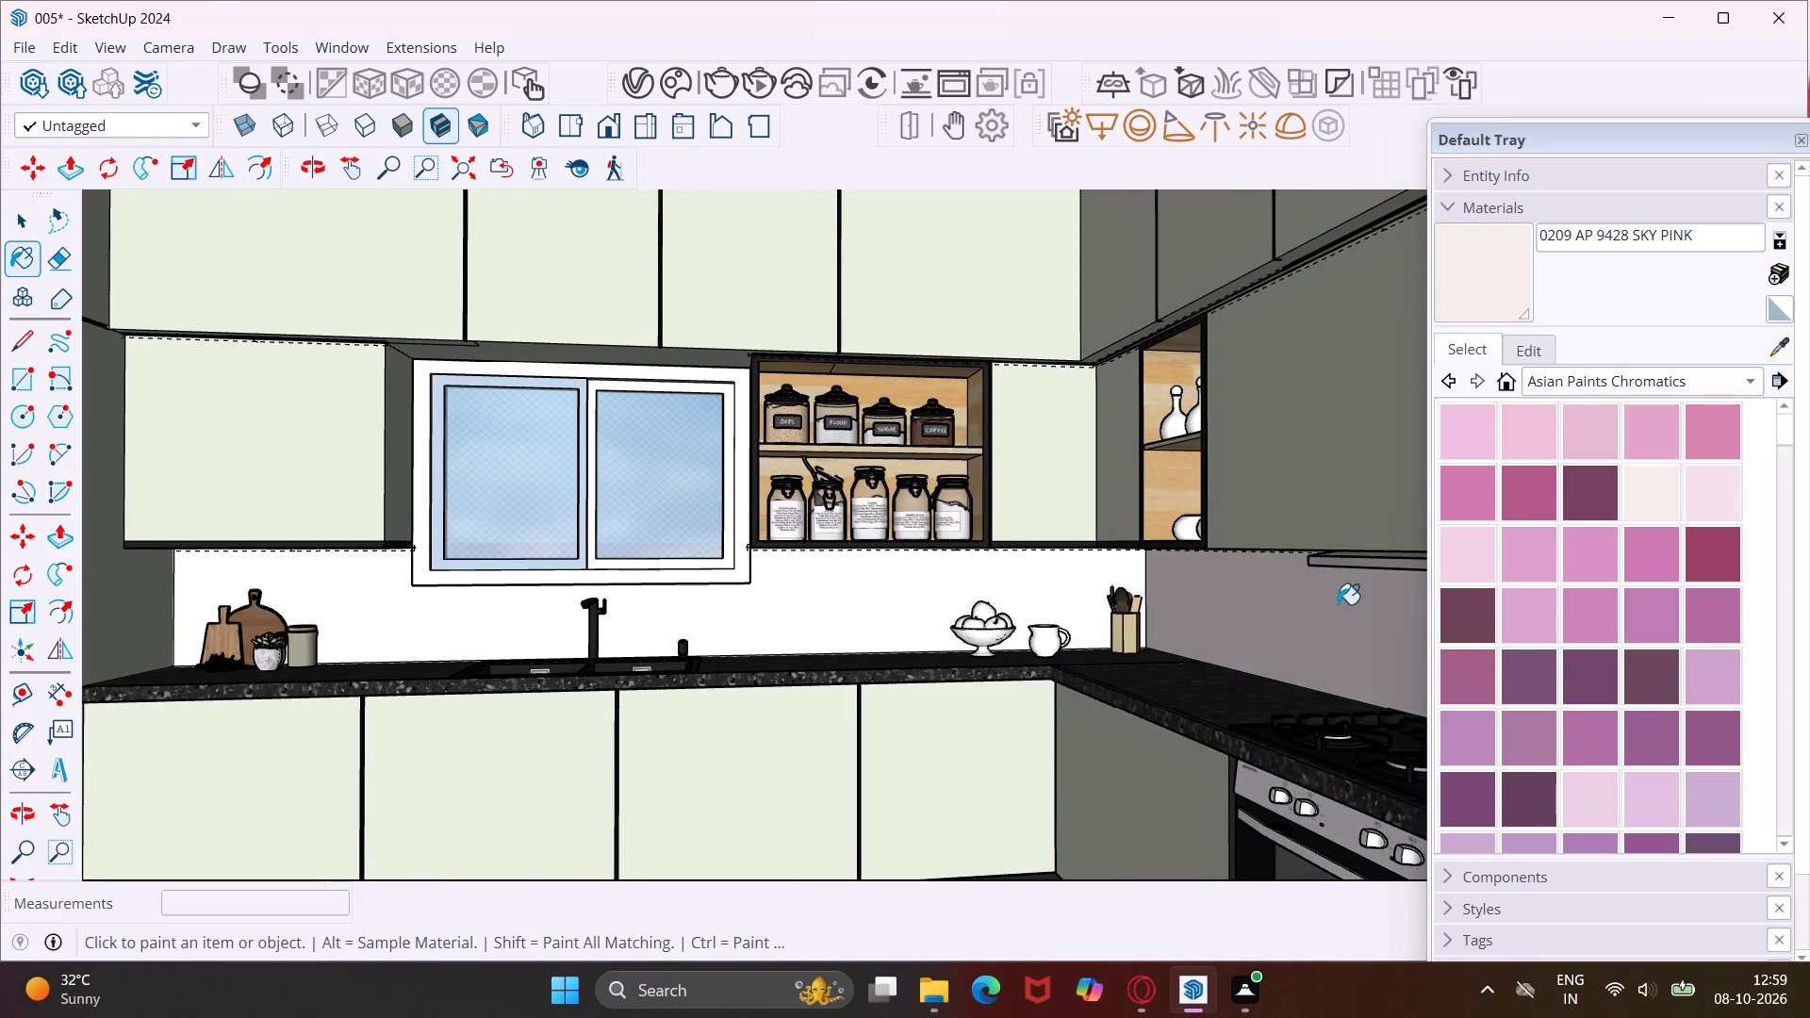
scroll(1338, 604, "down", 8)
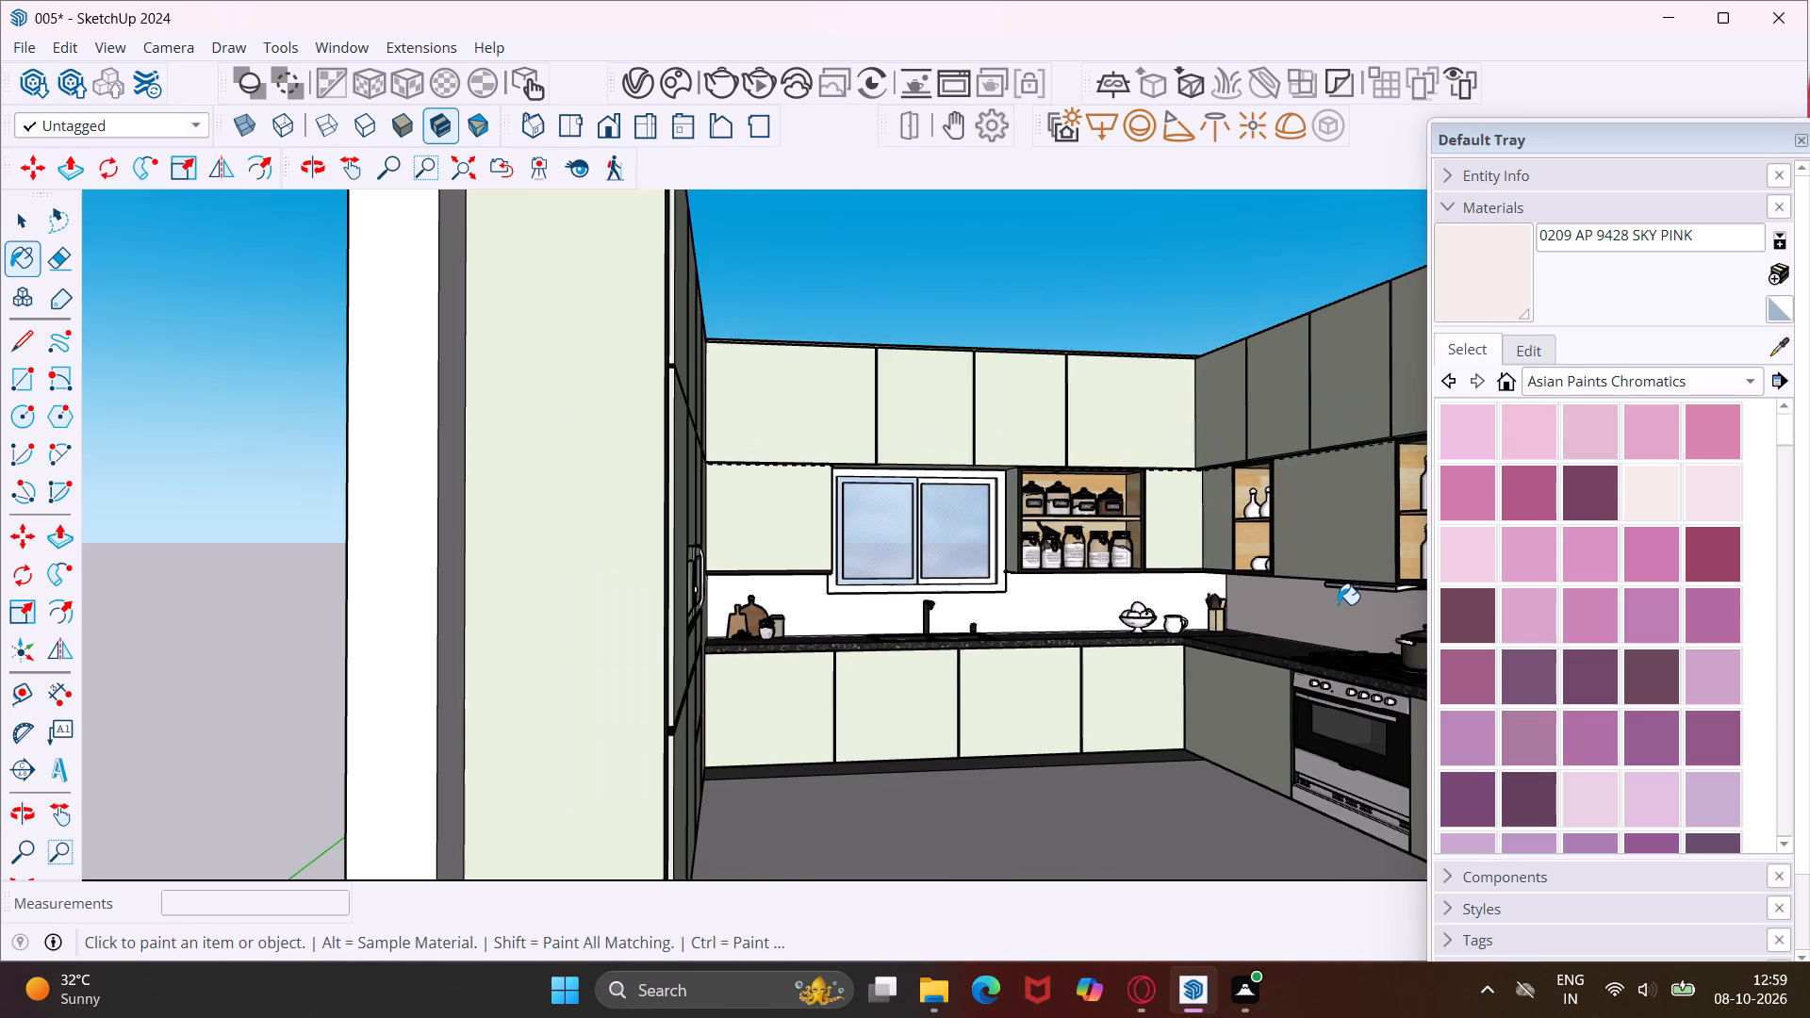
middle_click_drag(1338, 604, 1179, 631)
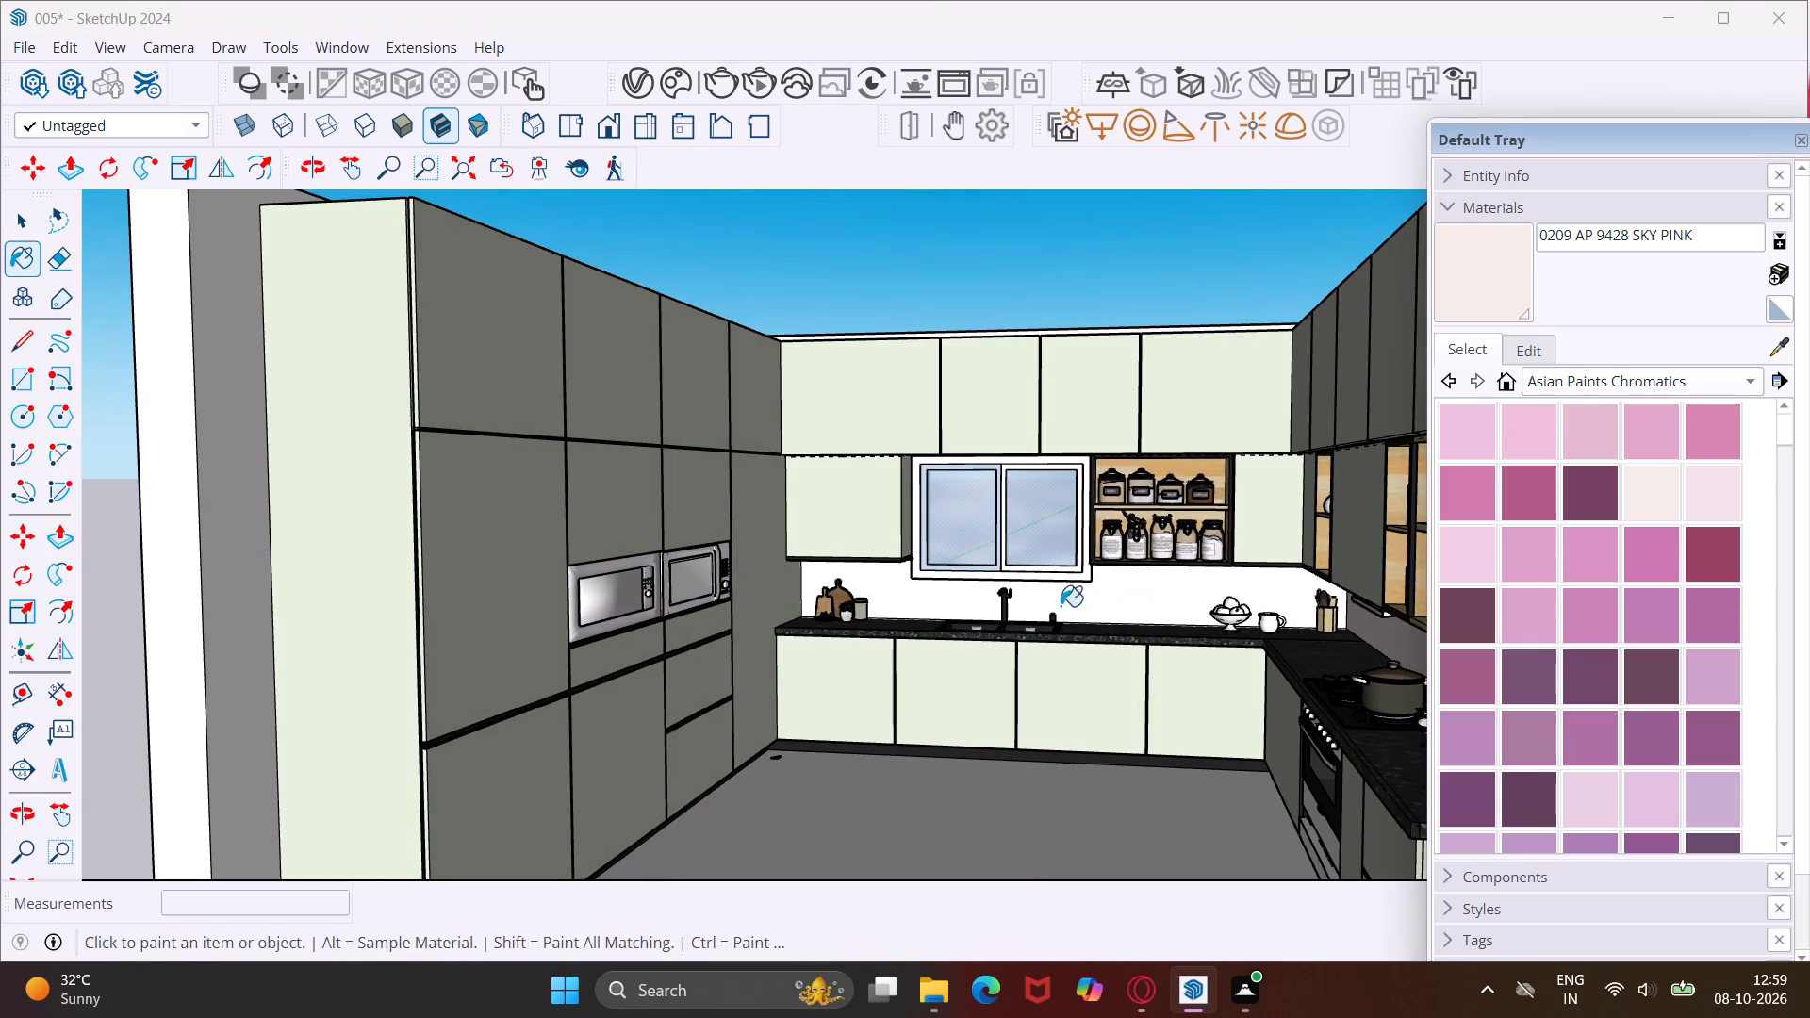
key("Escape")
key("space")
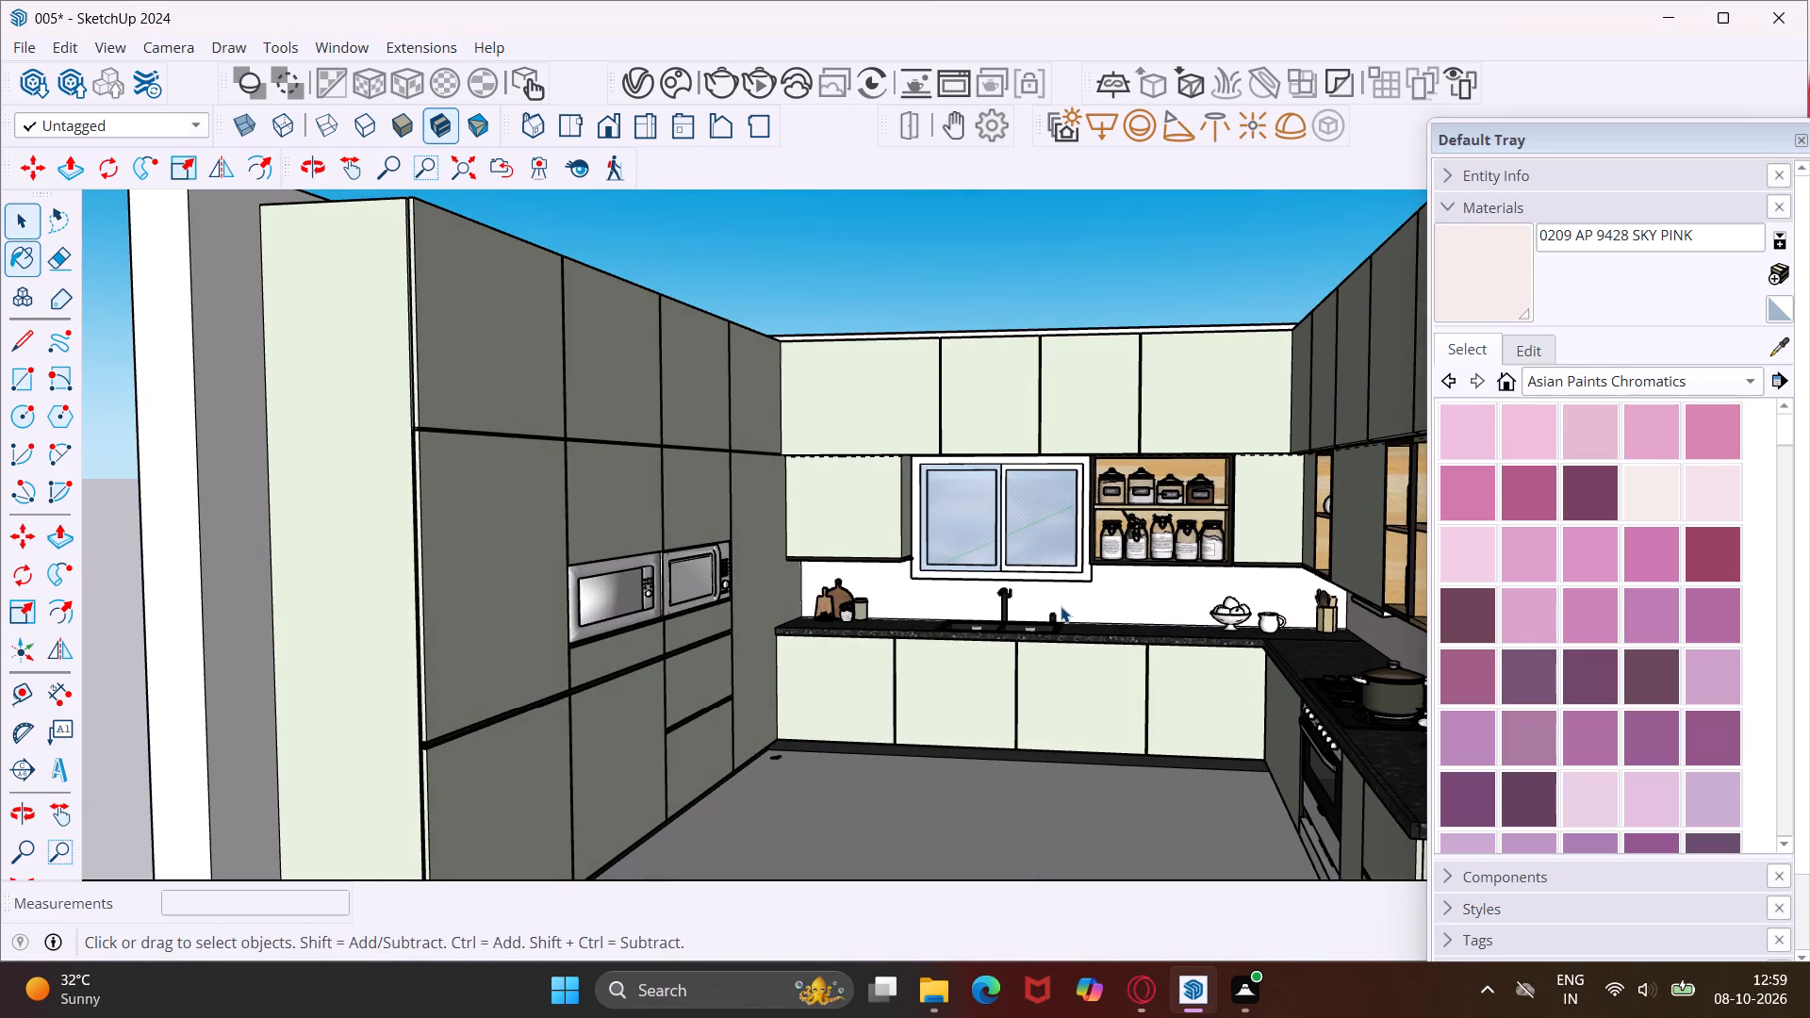
Draw a vertical rotated rectangle, 16' 6" long and 6" high, along the outer top edge of the window wall.
middle_click_drag(1053, 289, 1135, 443)
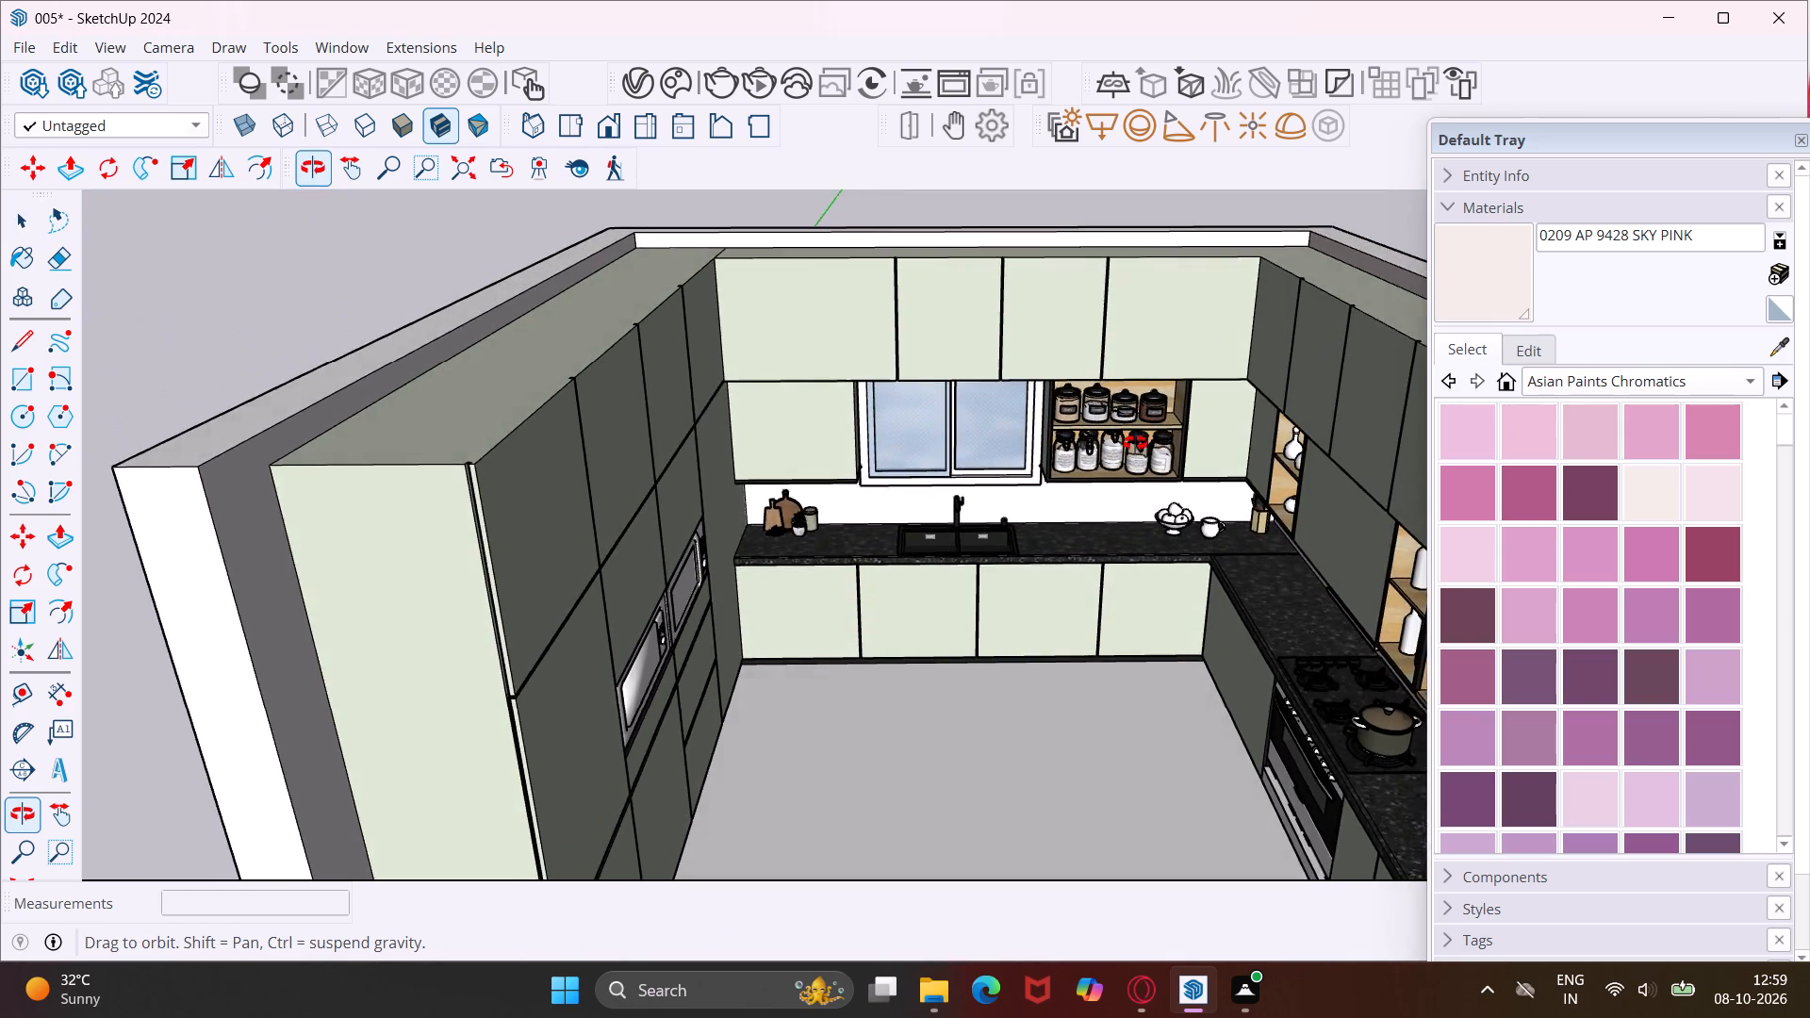
middle_click_drag(1135, 443, 1108, 521)
scroll(1028, 497, "down", 7)
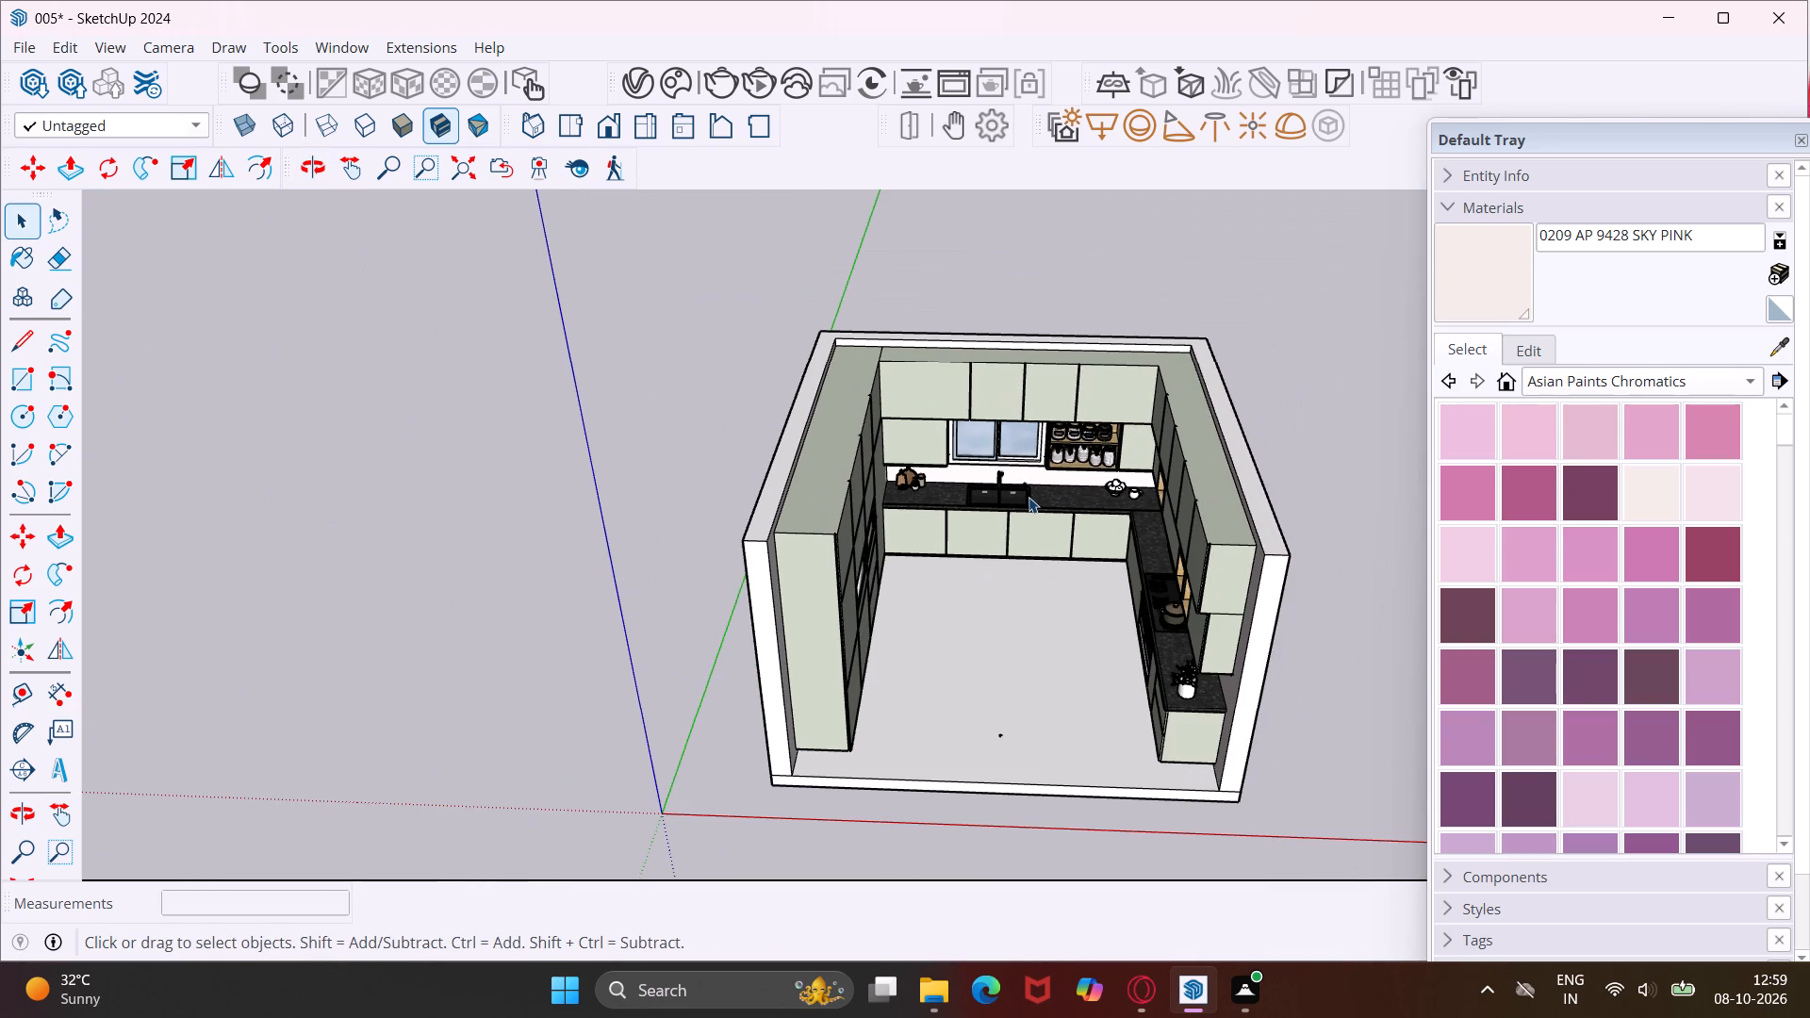
middle_click_drag(1028, 497, 1092, 476)
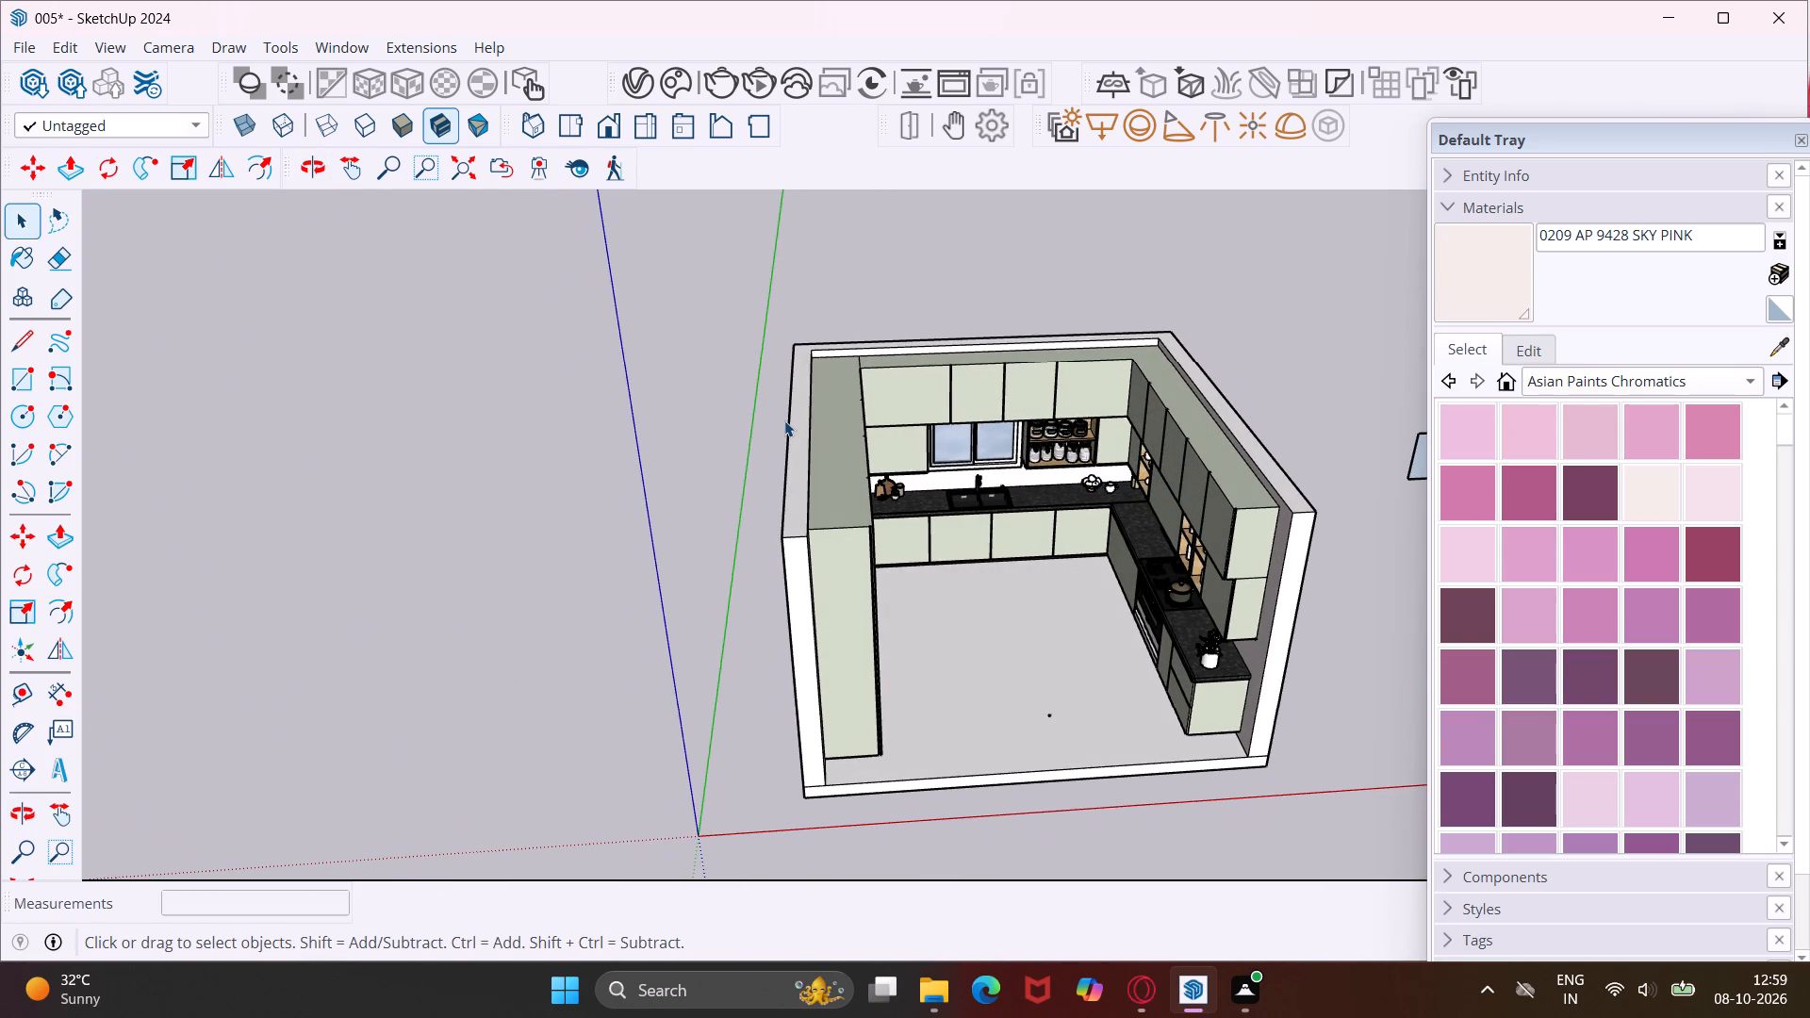
left_click(33, 375)
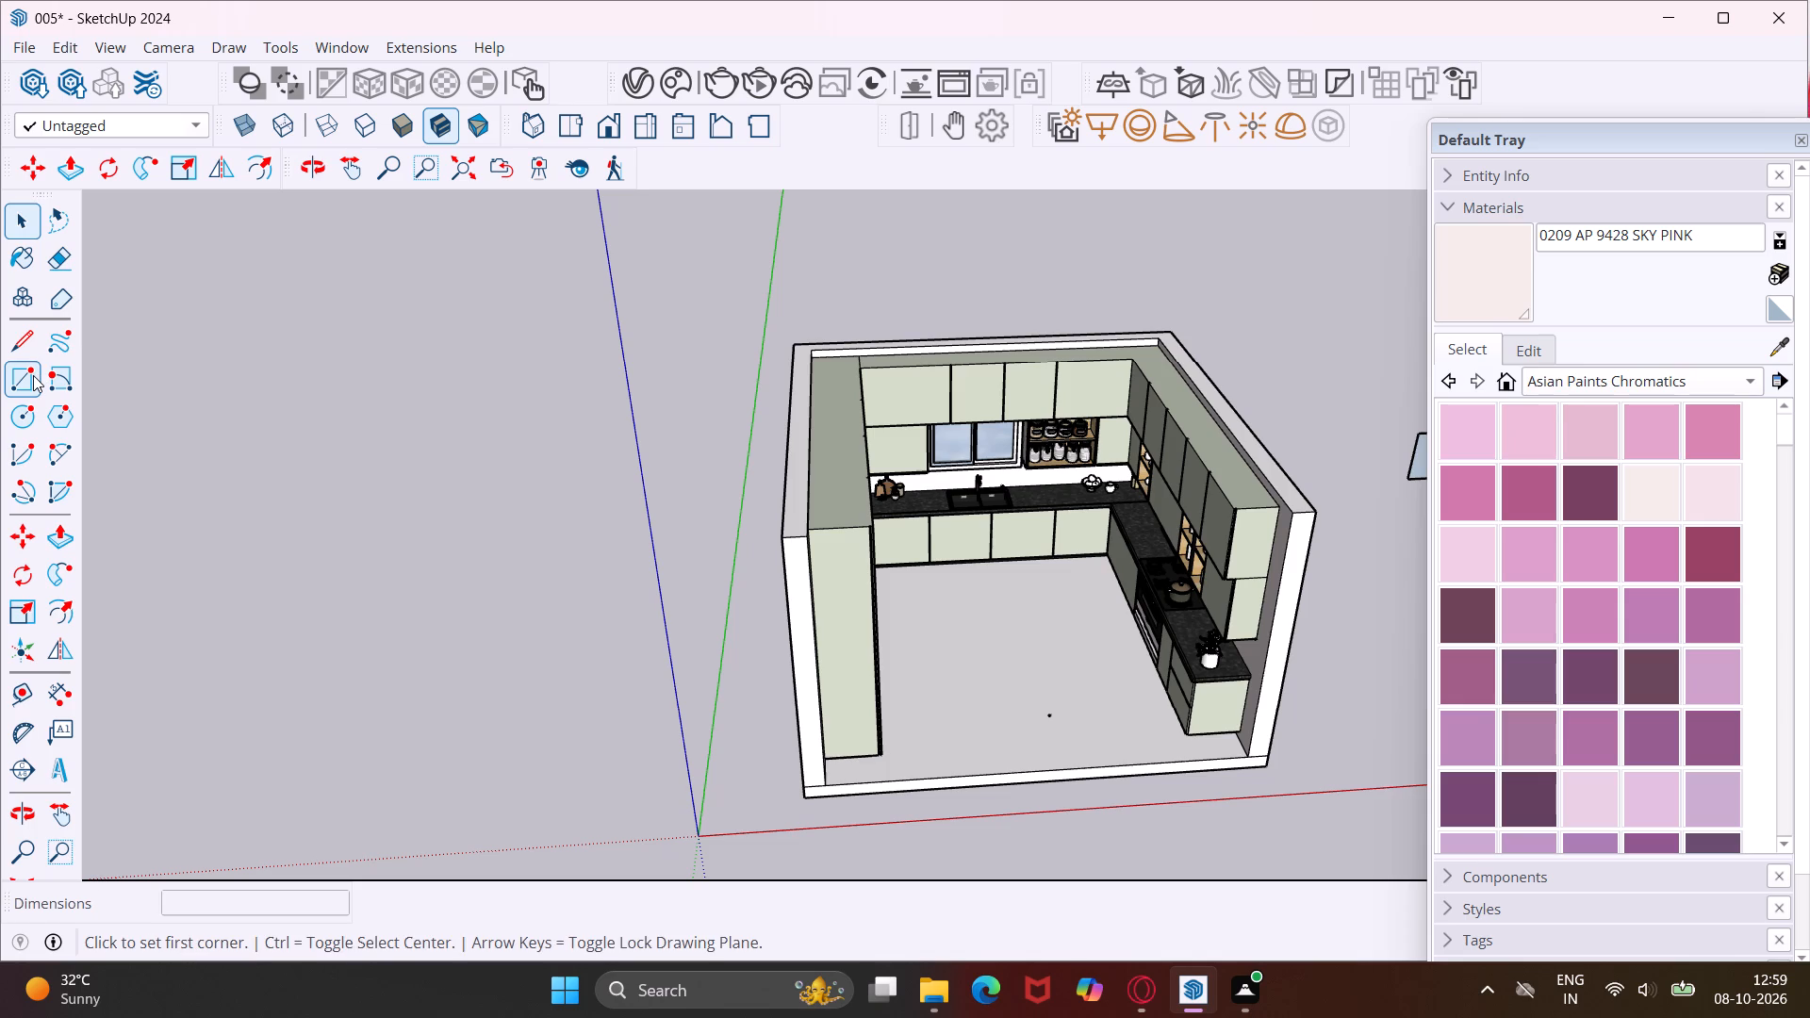
left_click(59, 375)
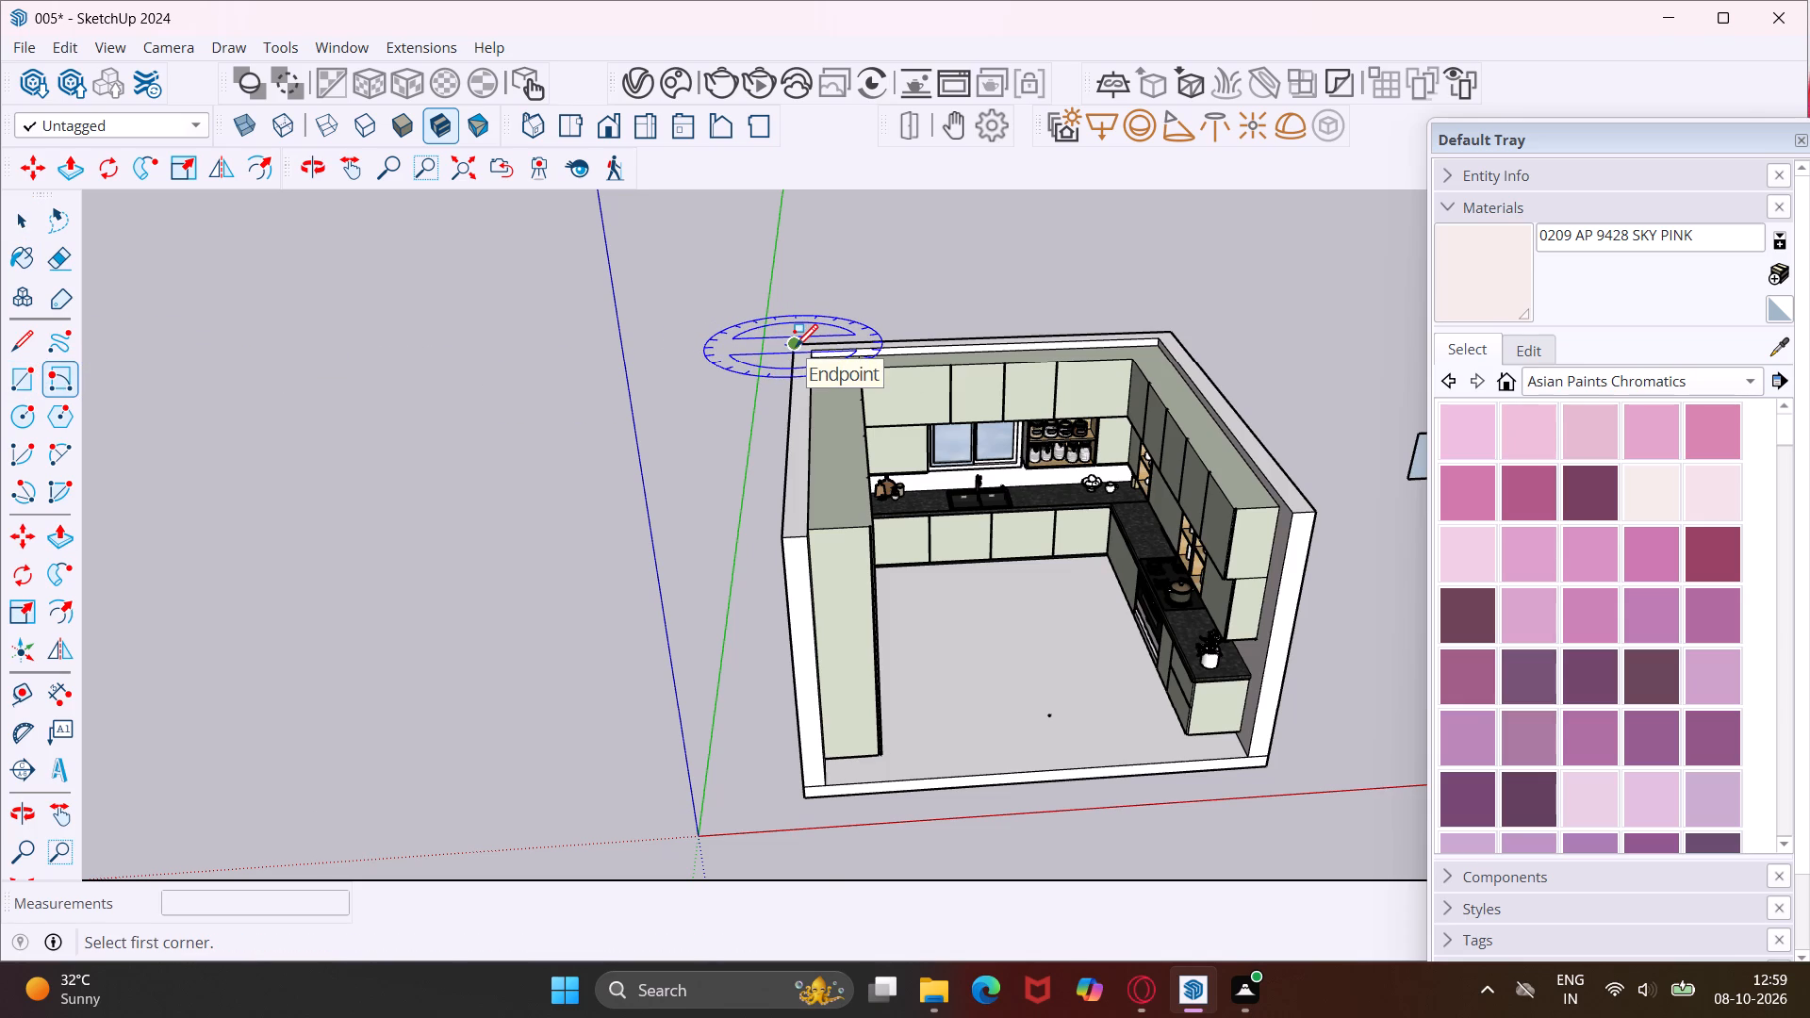
scroll(795, 346, "up", 6)
left_click(795, 346)
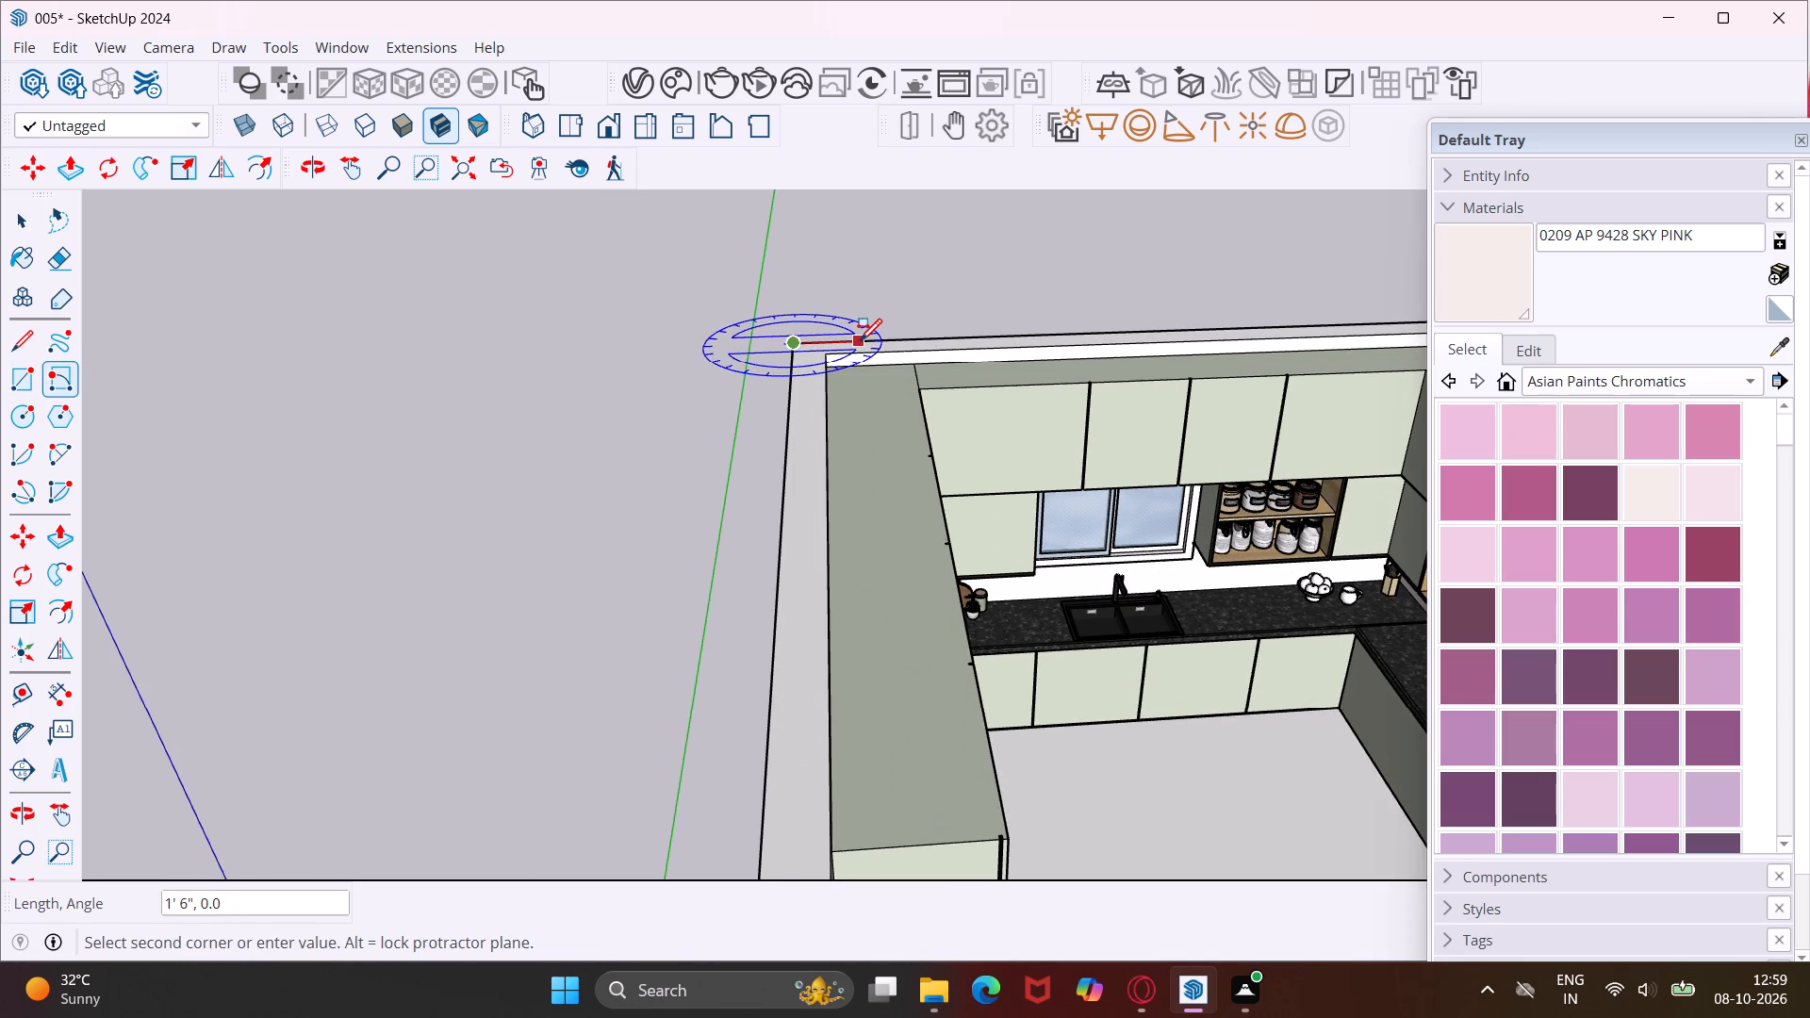
scroll(859, 340, "down", 4)
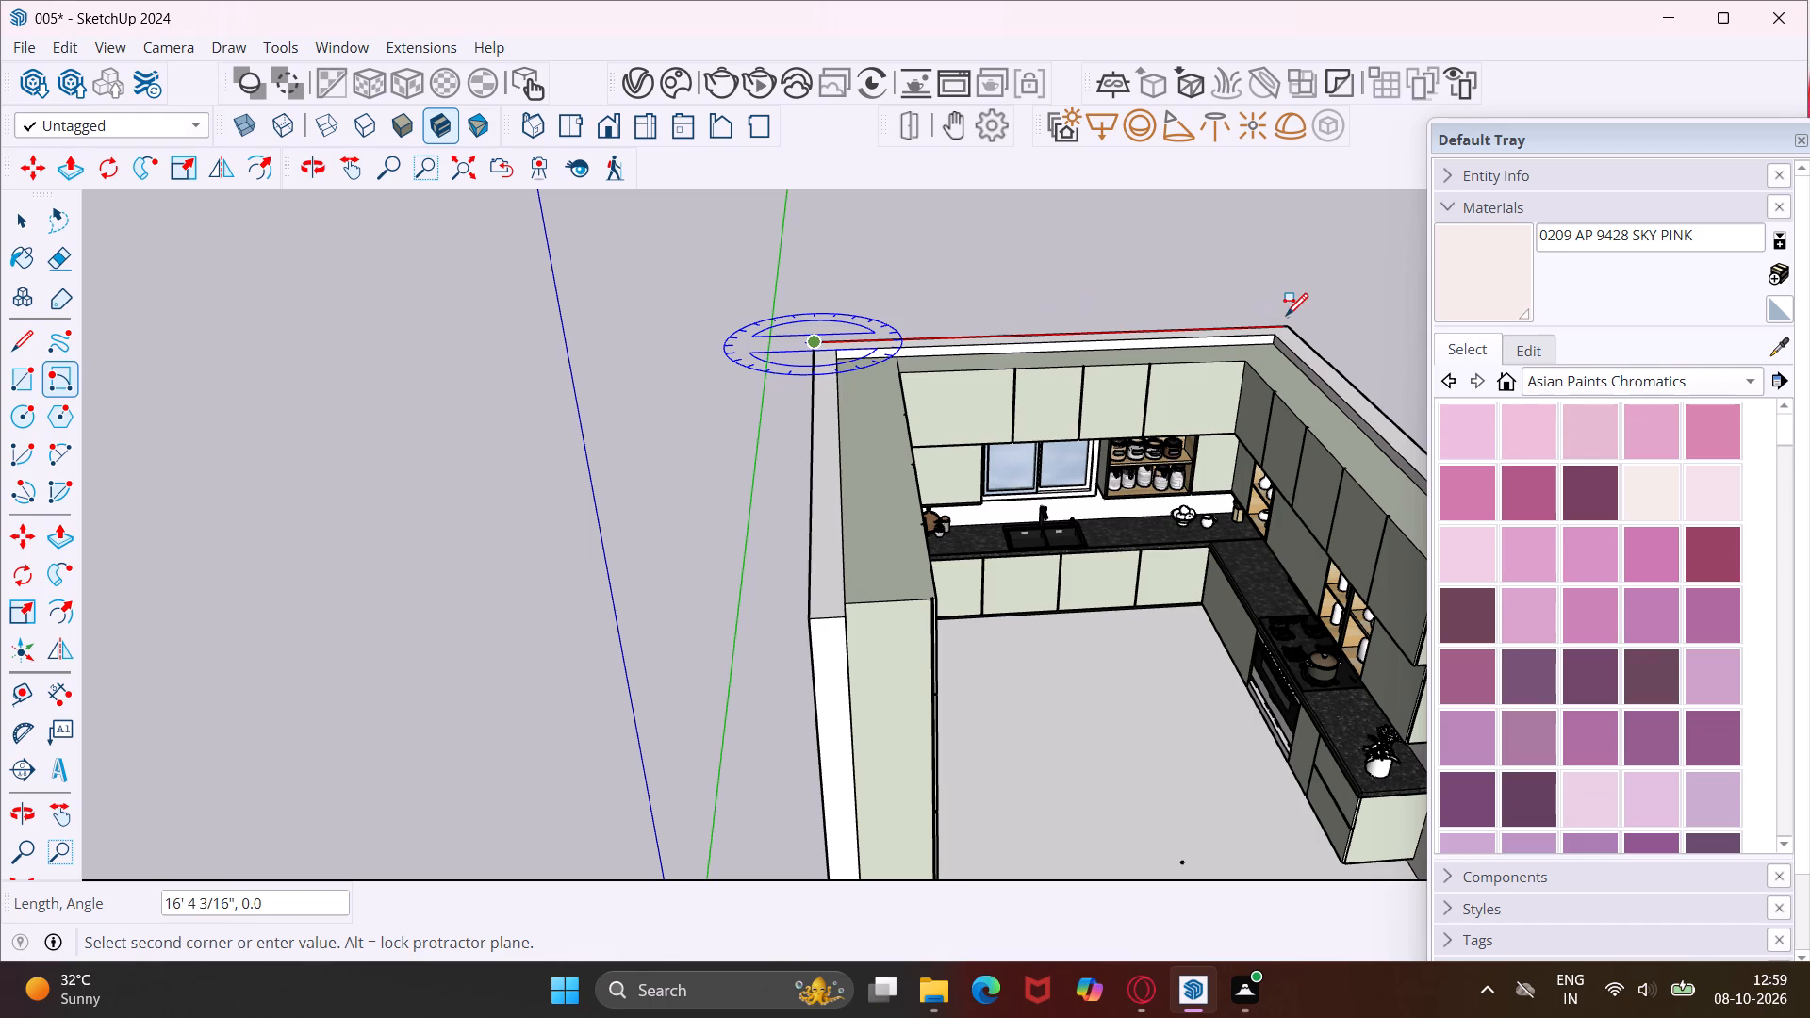
scroll(1293, 320, "up", 9)
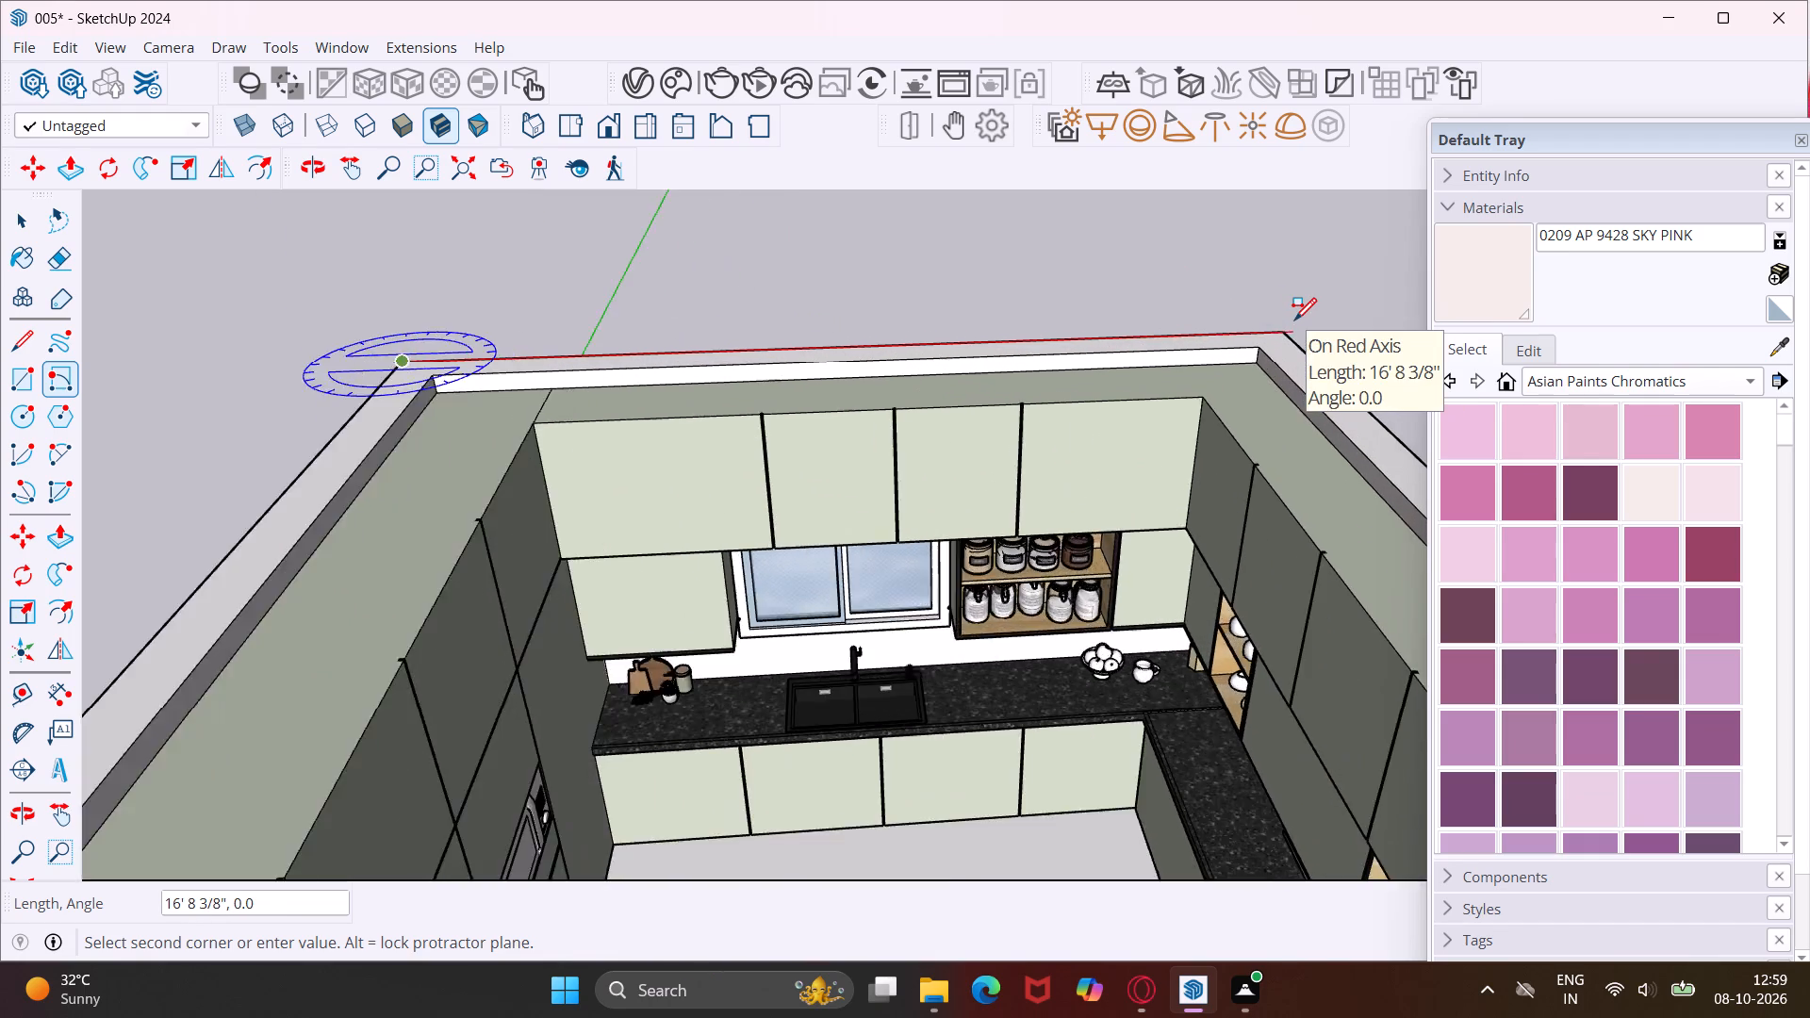
scroll(1293, 320, "up", 8)
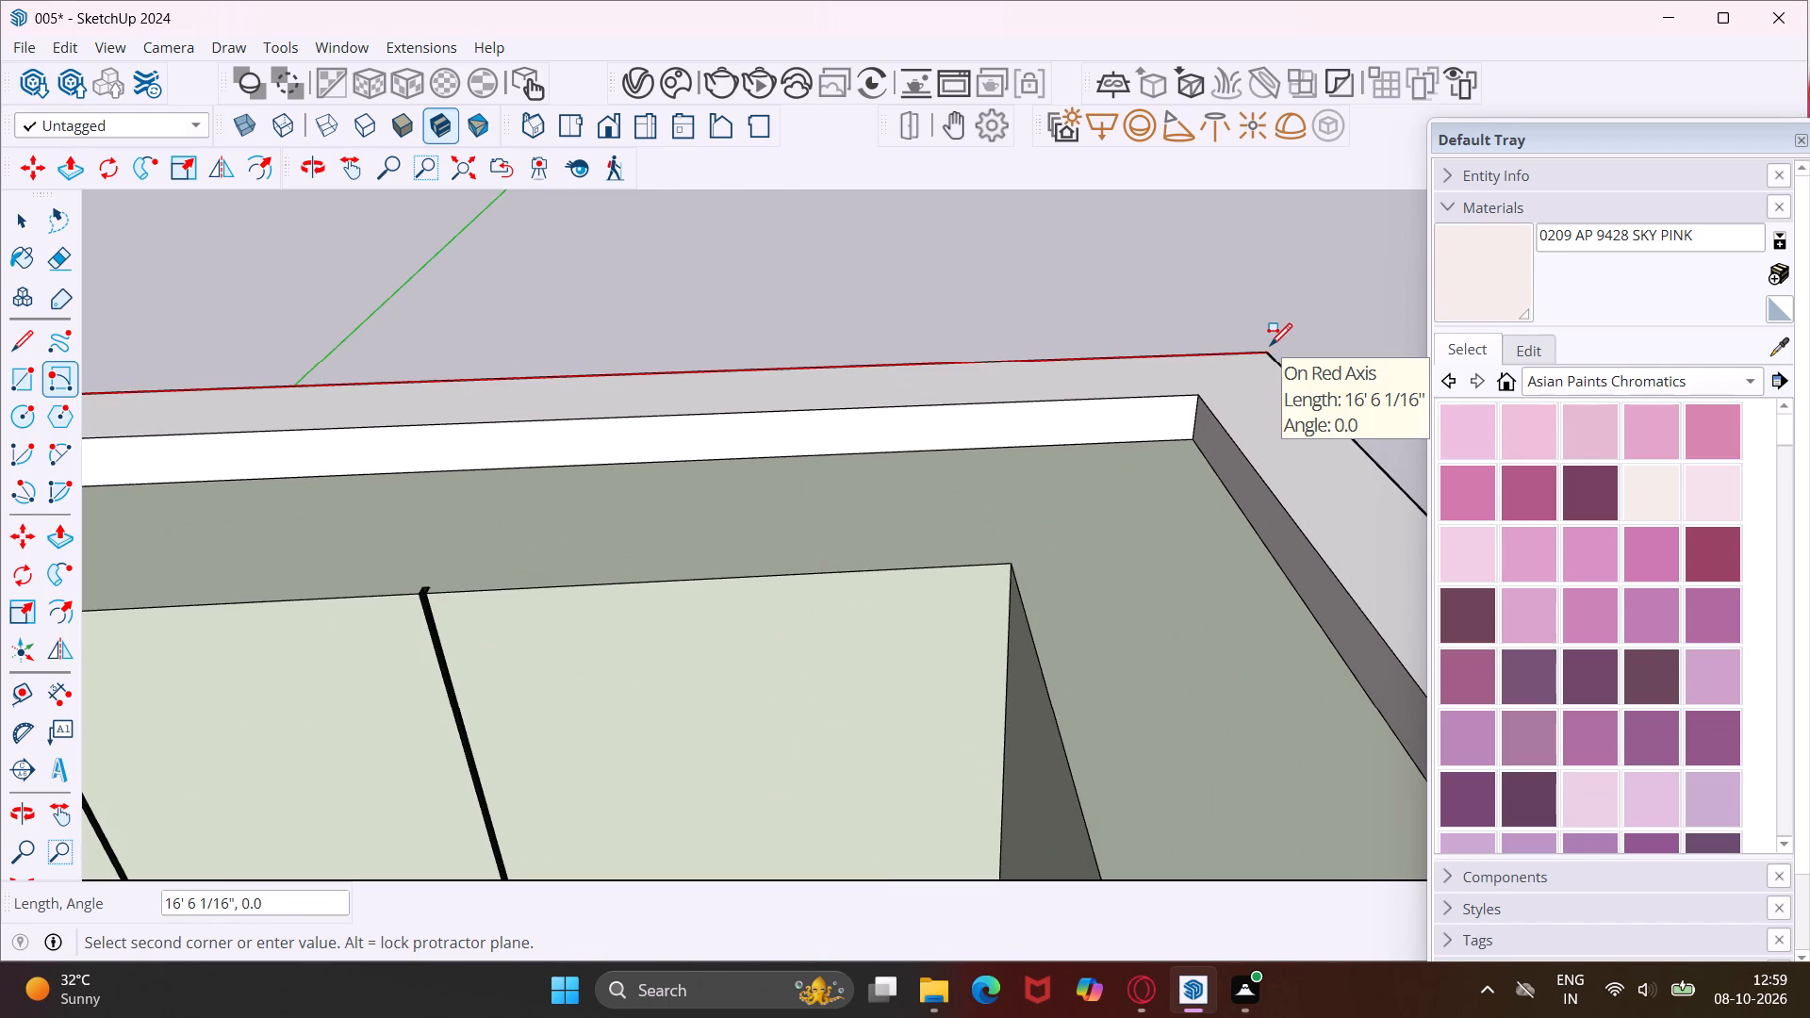
scroll(1269, 345, "up", 13)
scroll(1261, 386, "down", 4)
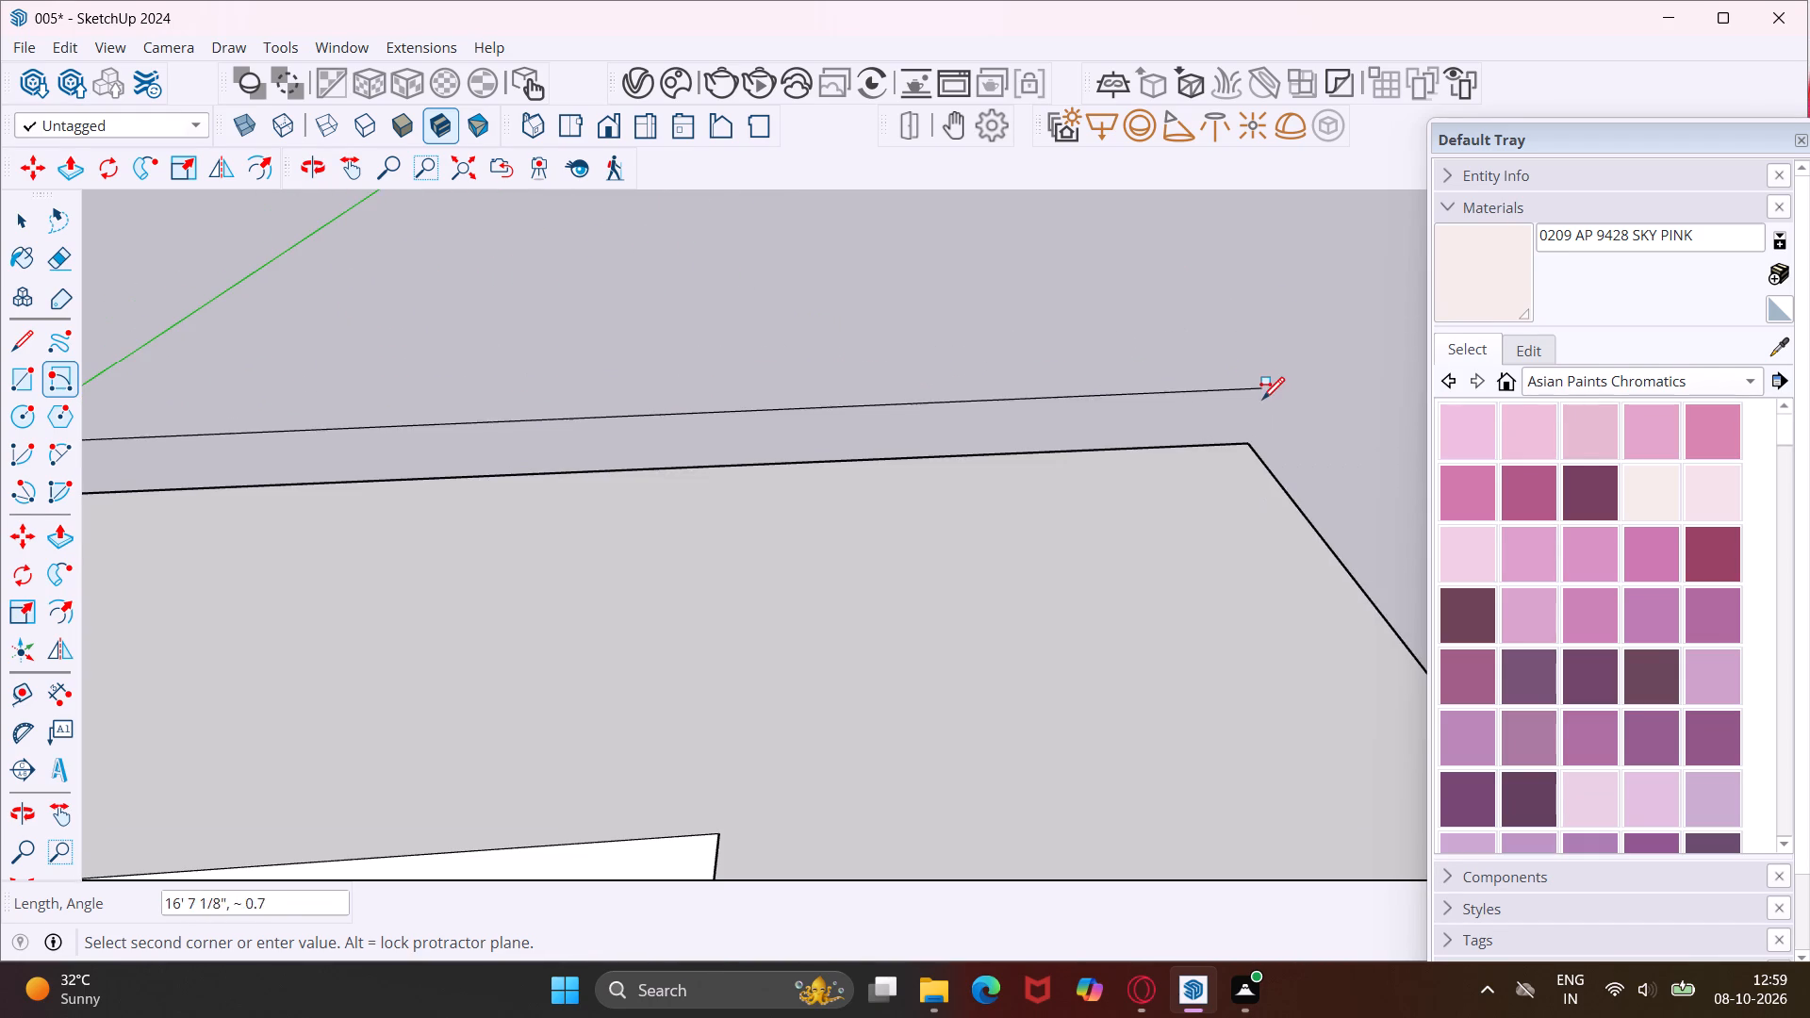
left_click(1249, 438)
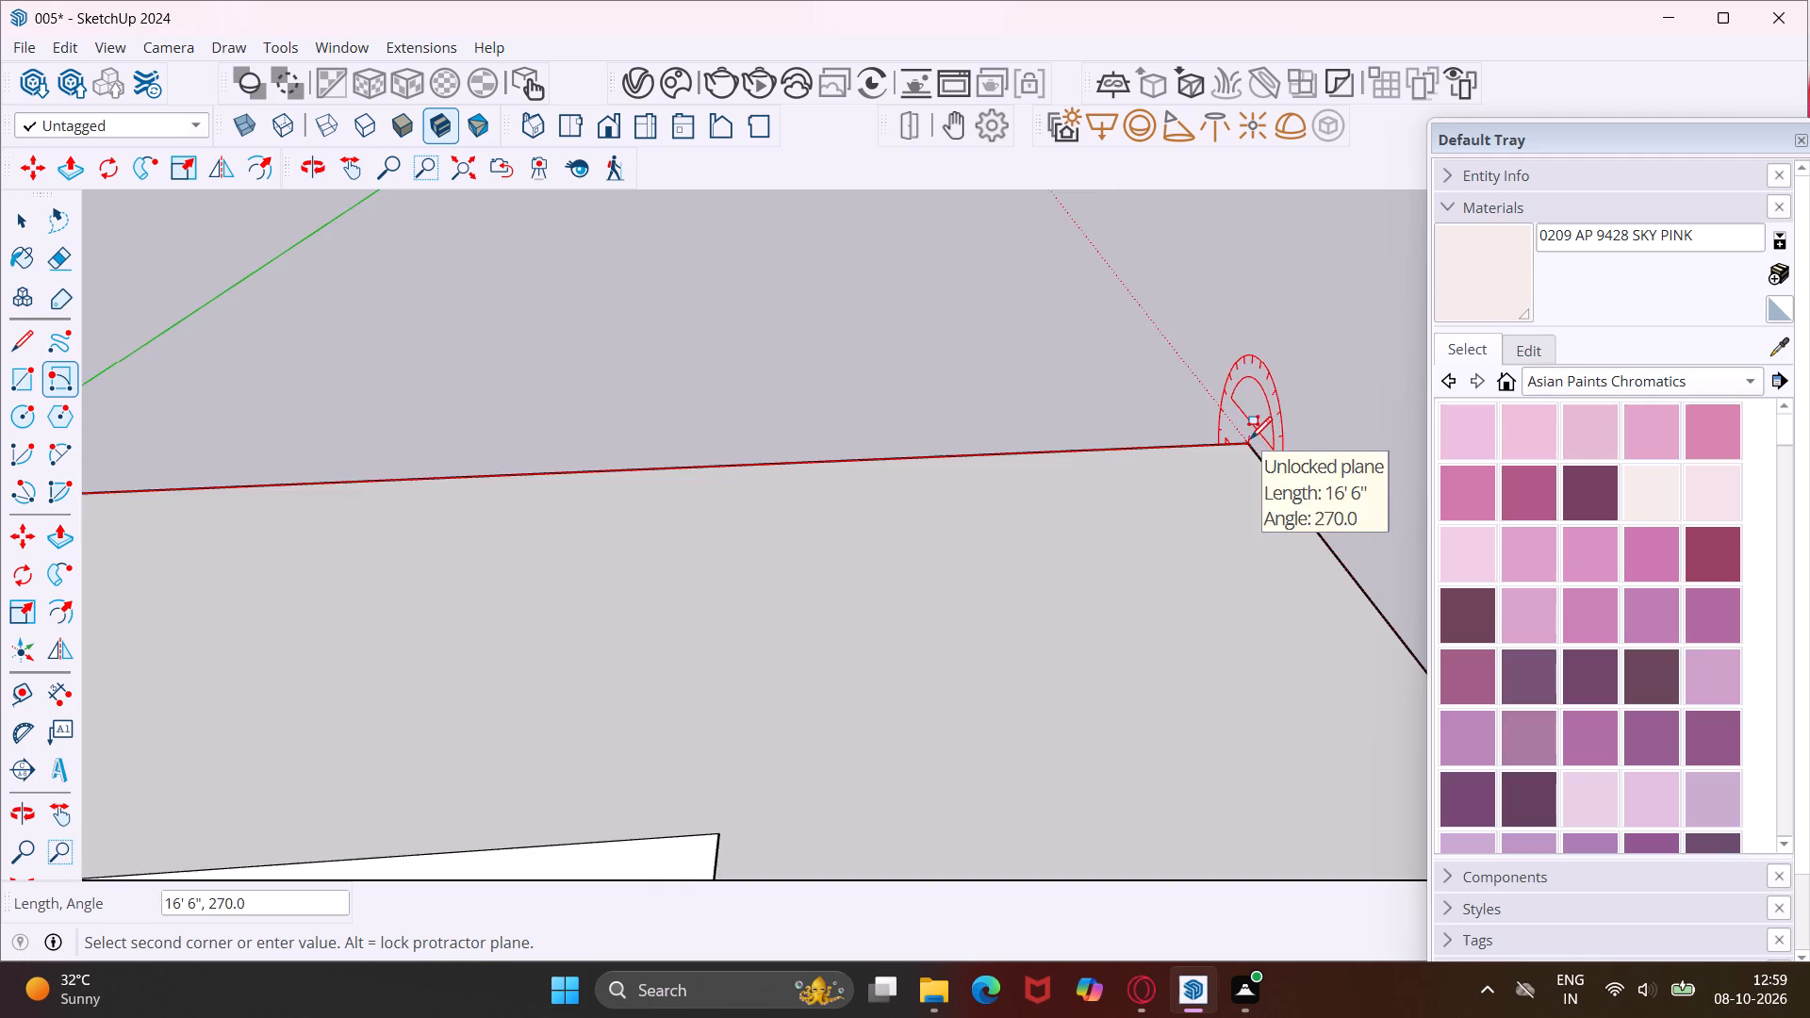
middle_click_drag(1249, 438, 626, 295)
scroll(627, 331, "down", 5)
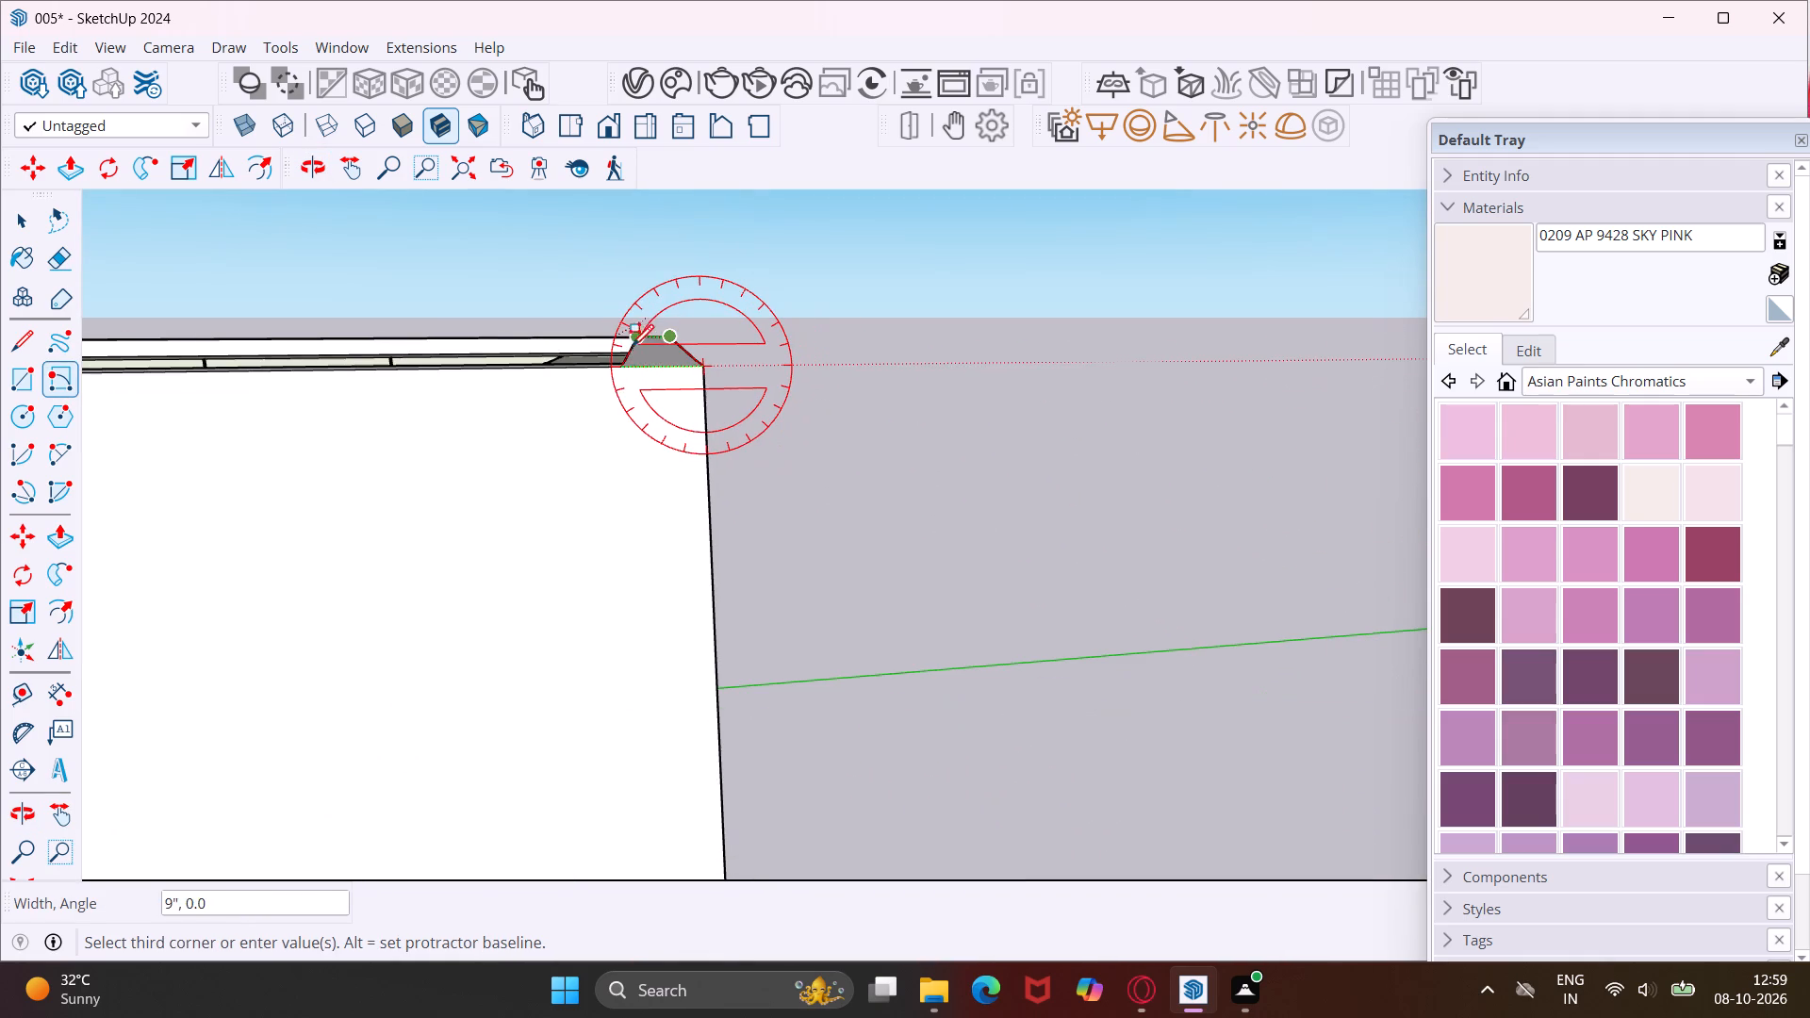
scroll(695, 340, "up", 4)
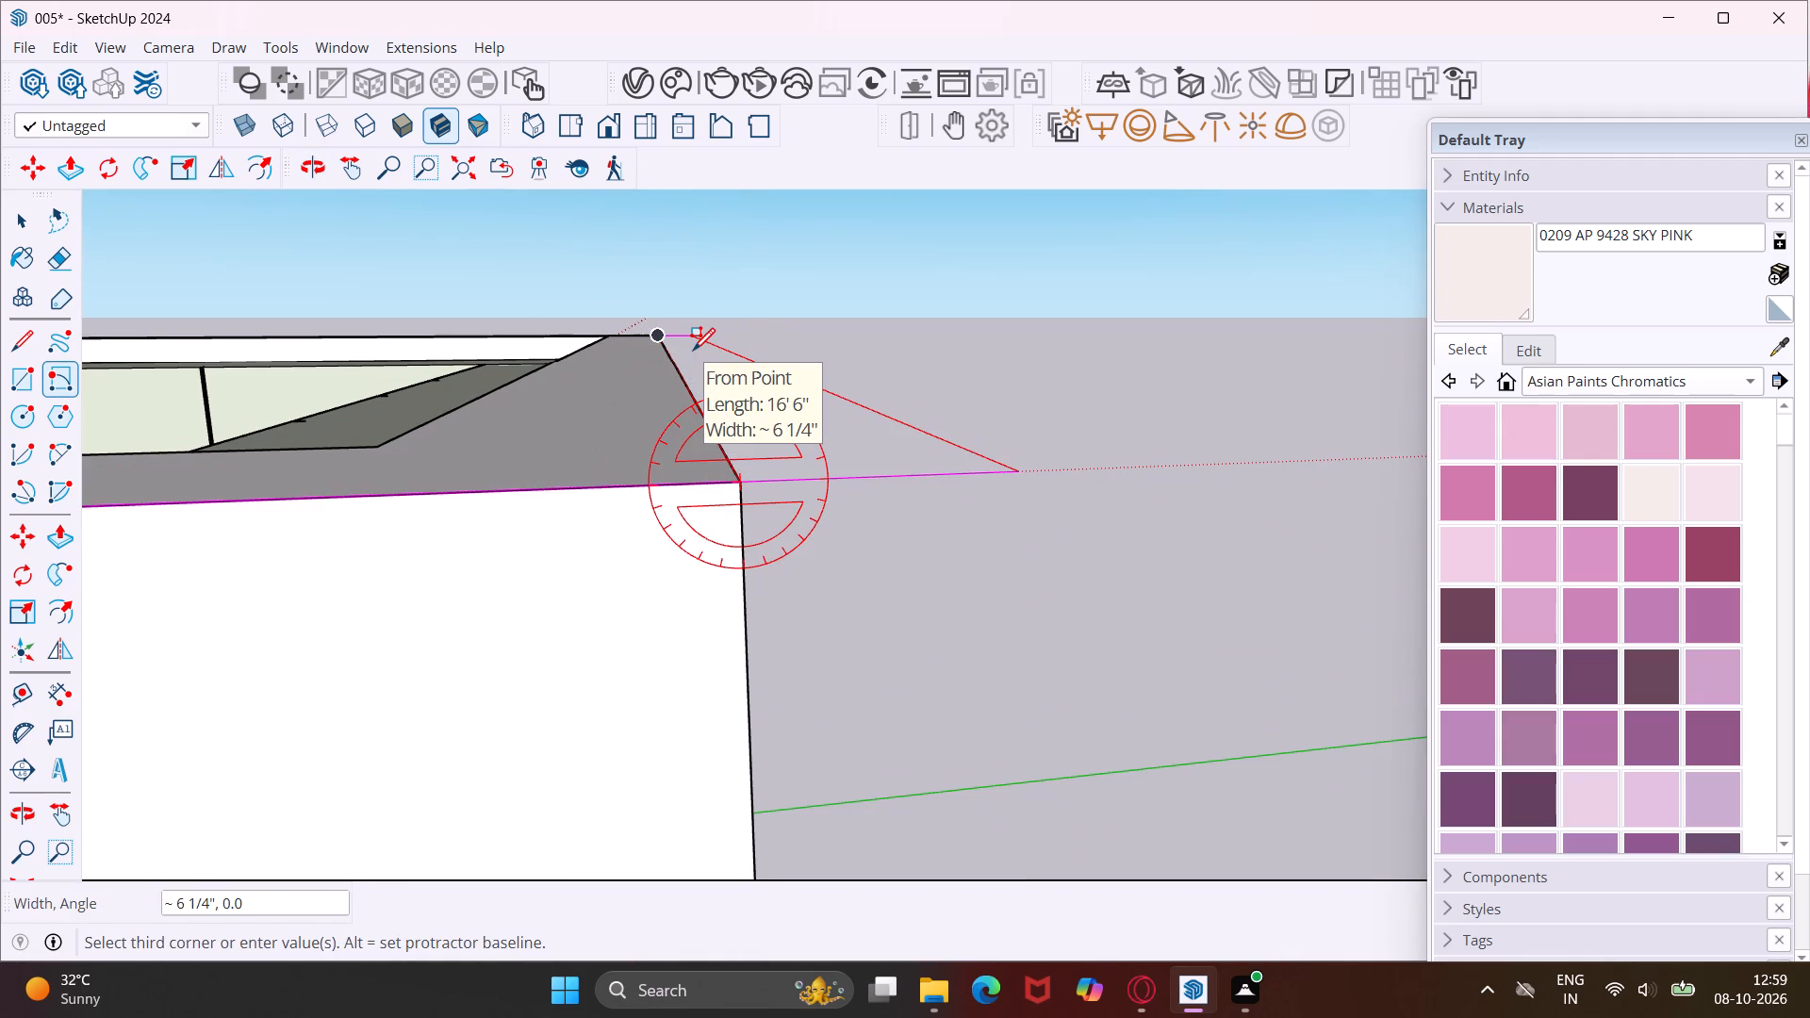
key("Up")
key("6")
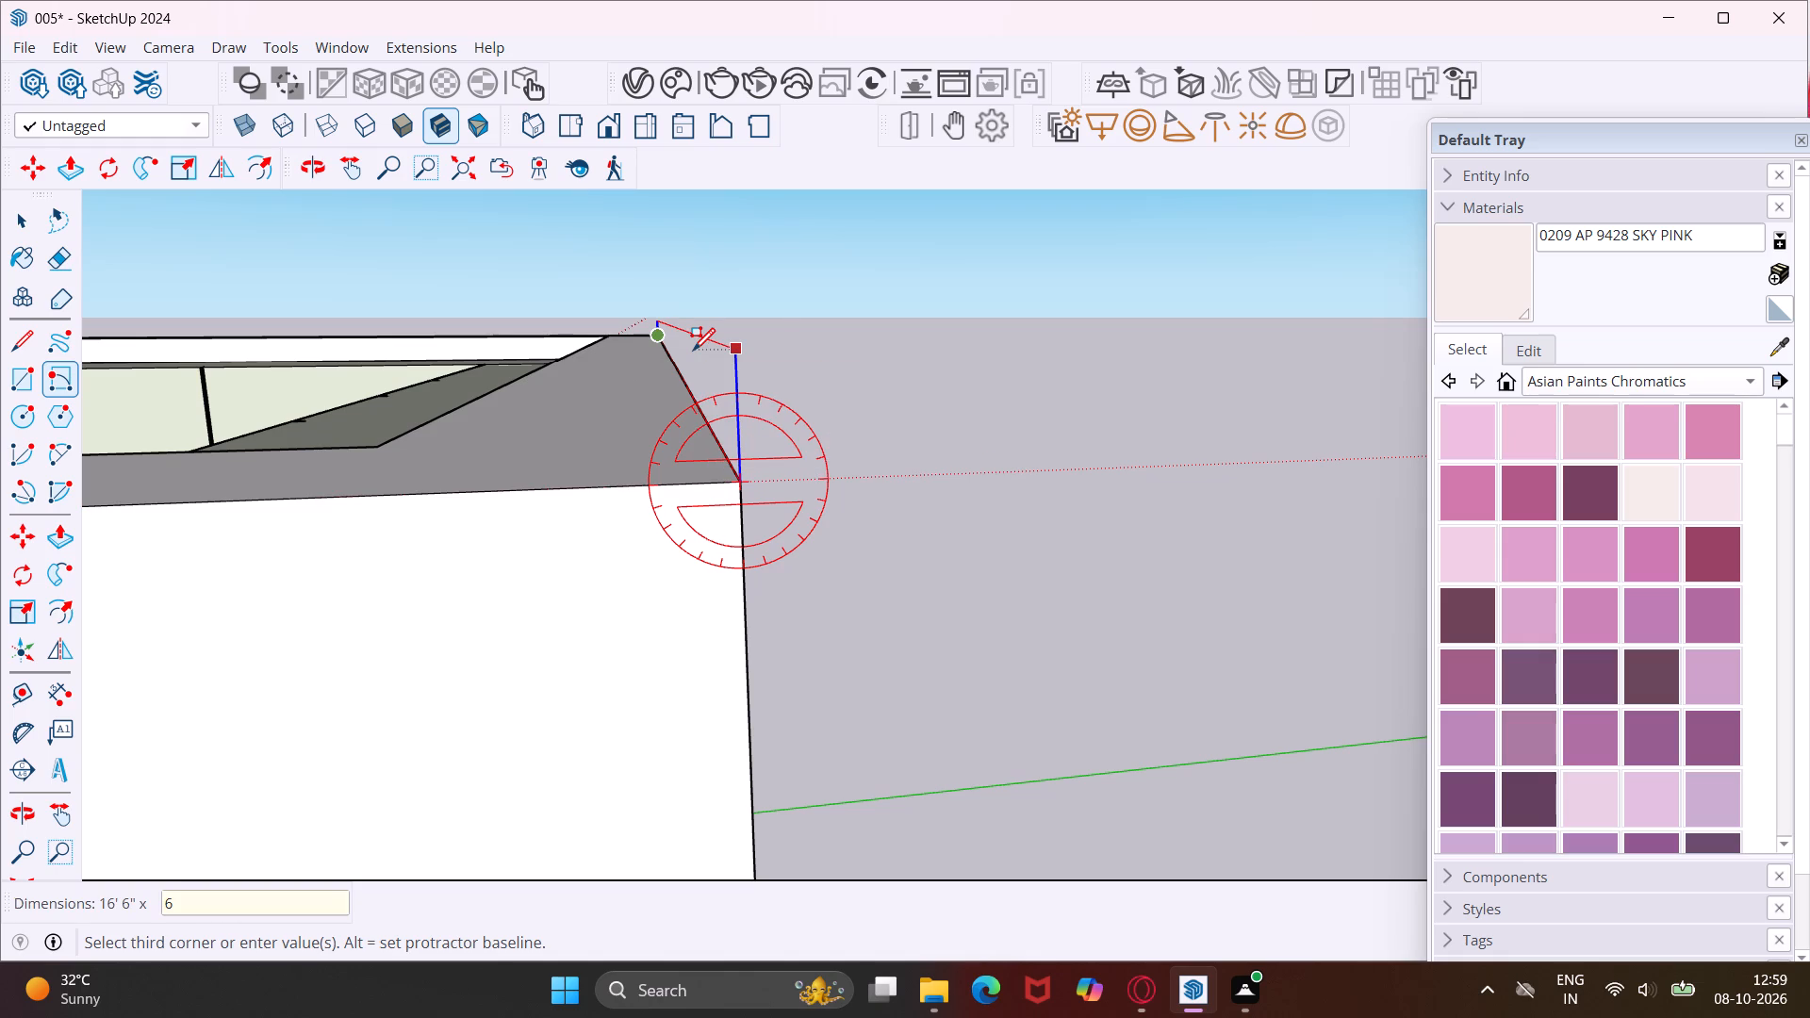
key("shift+quotedbl")
key("Return")
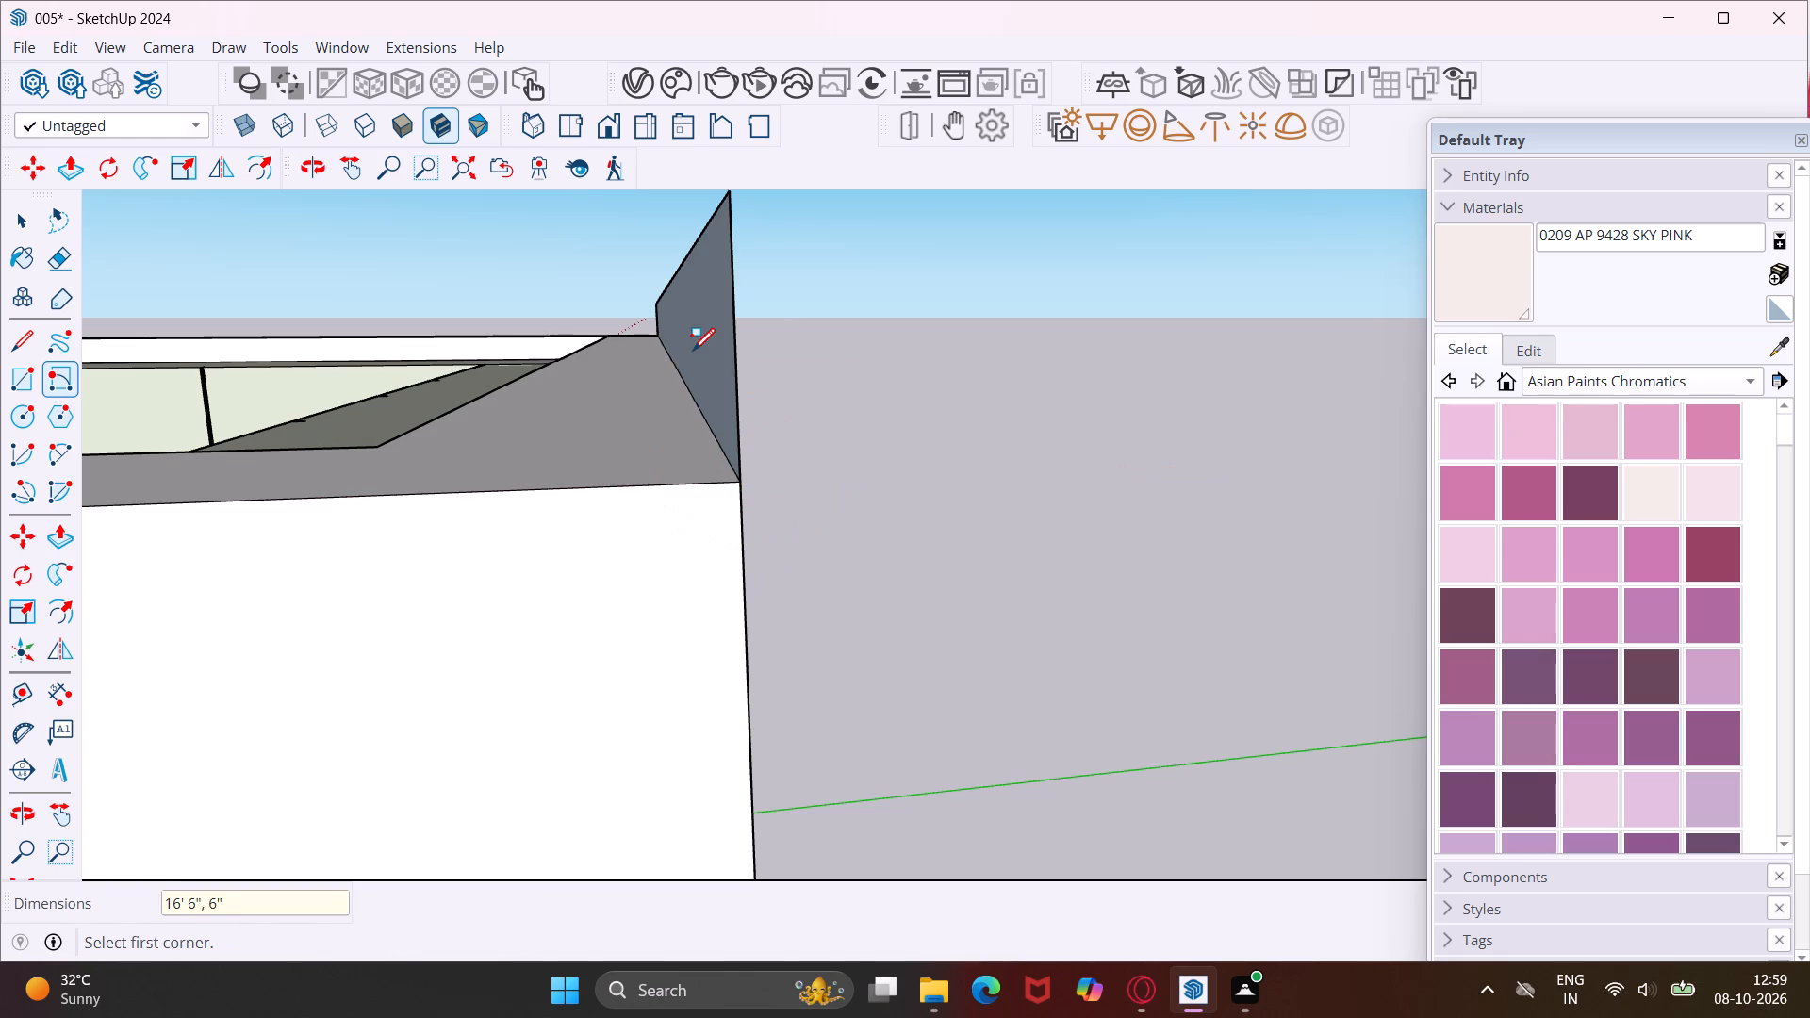
key("Escape")
key("space")
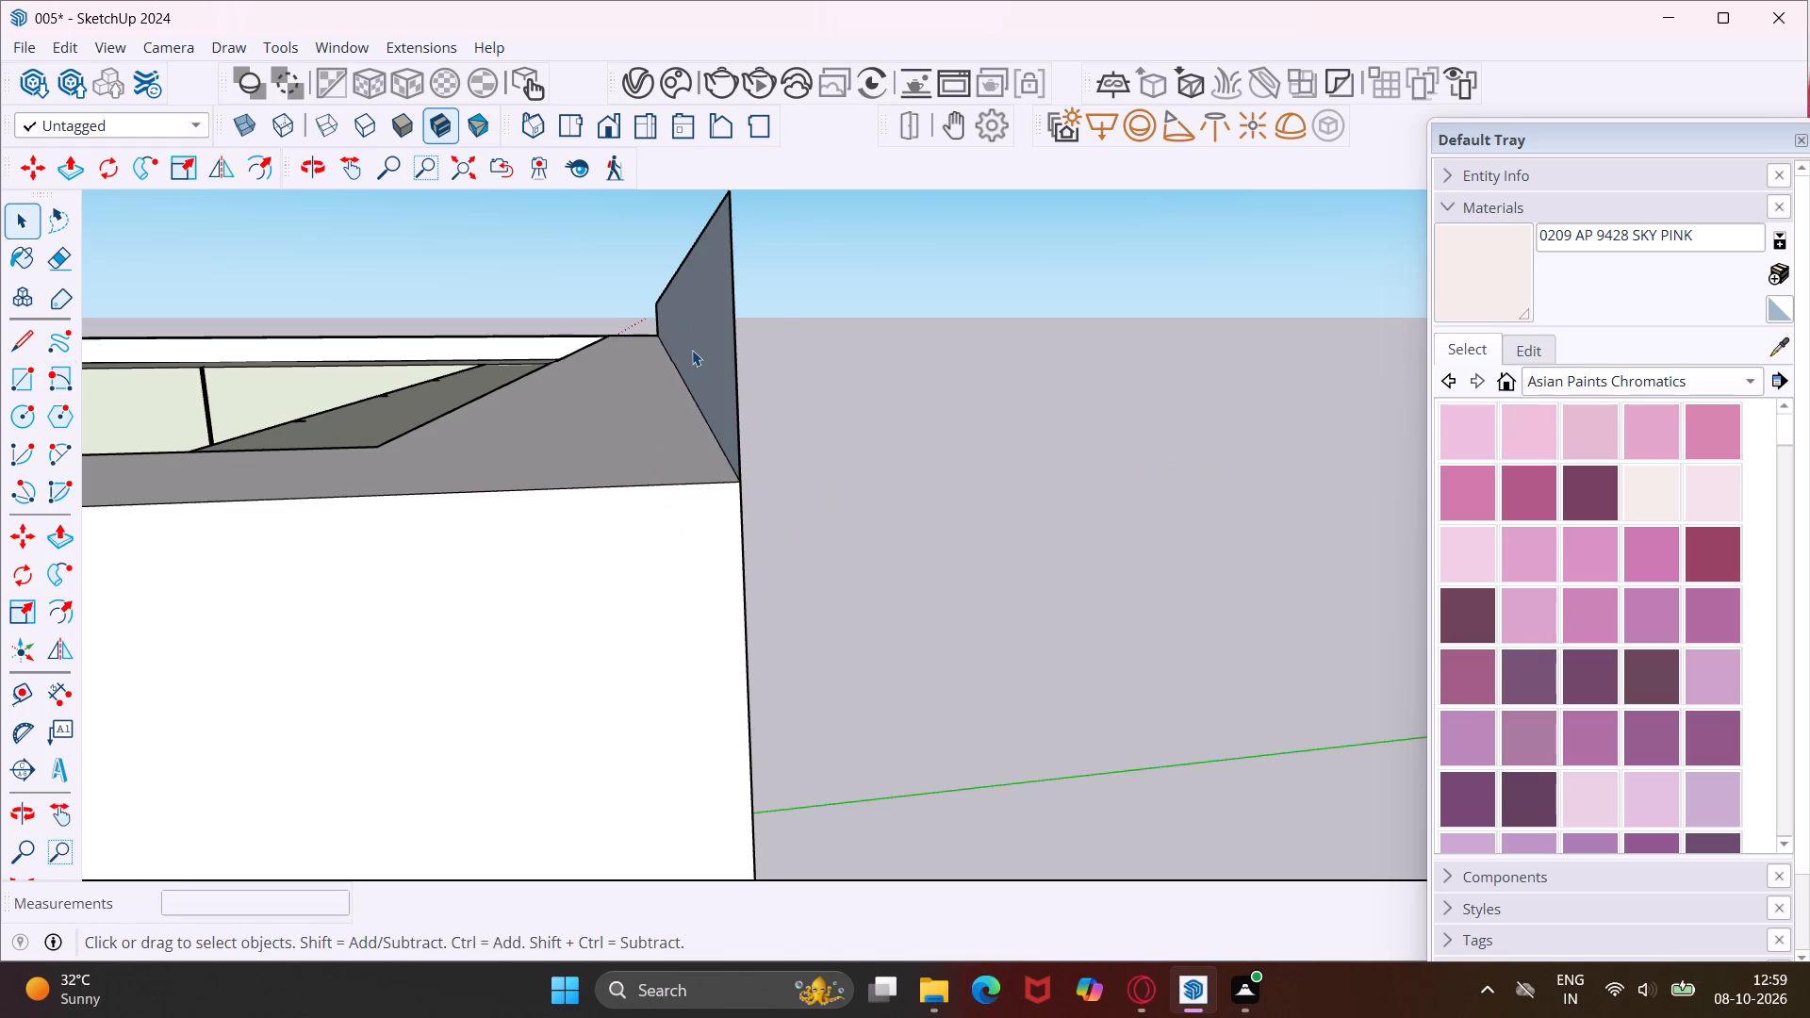
Push/Pull the upright rectangle 16' 6" across the wall tops to cover the whole kitchen with a ceiling slab.
left_click(692, 350)
middle_click_drag(692, 350, 799, 378)
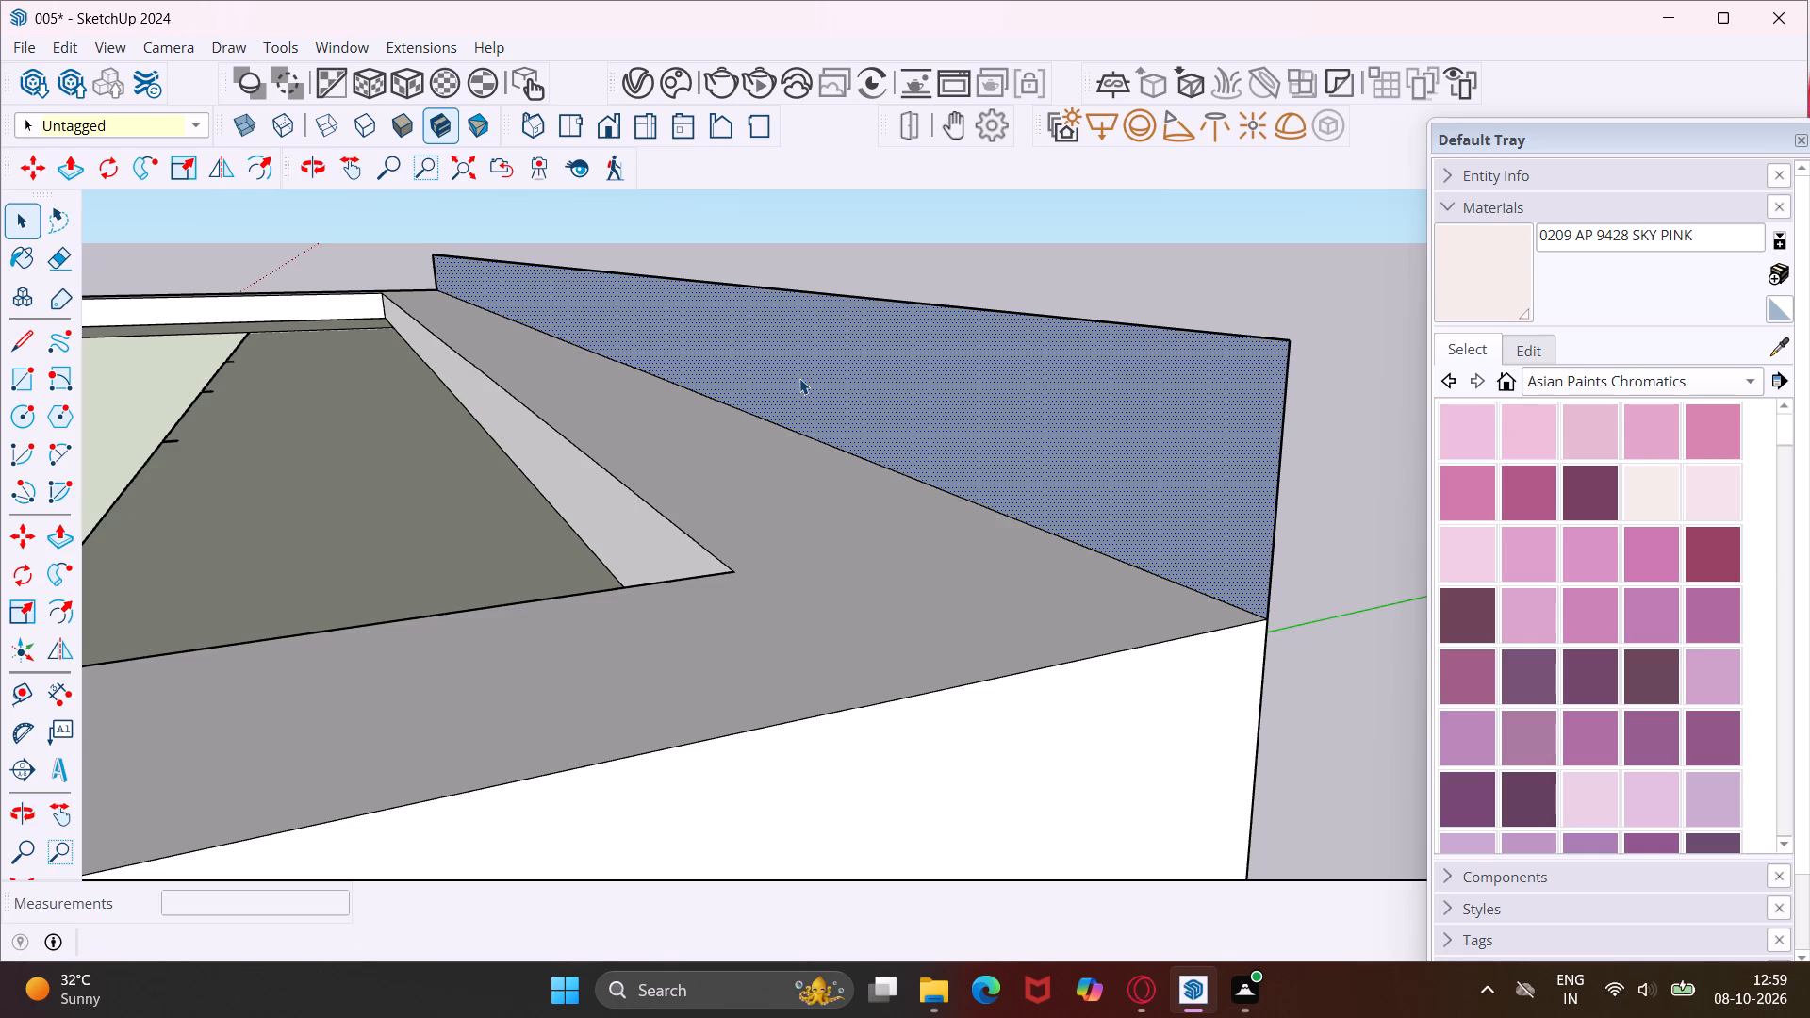
key("p")
left_click(799, 378)
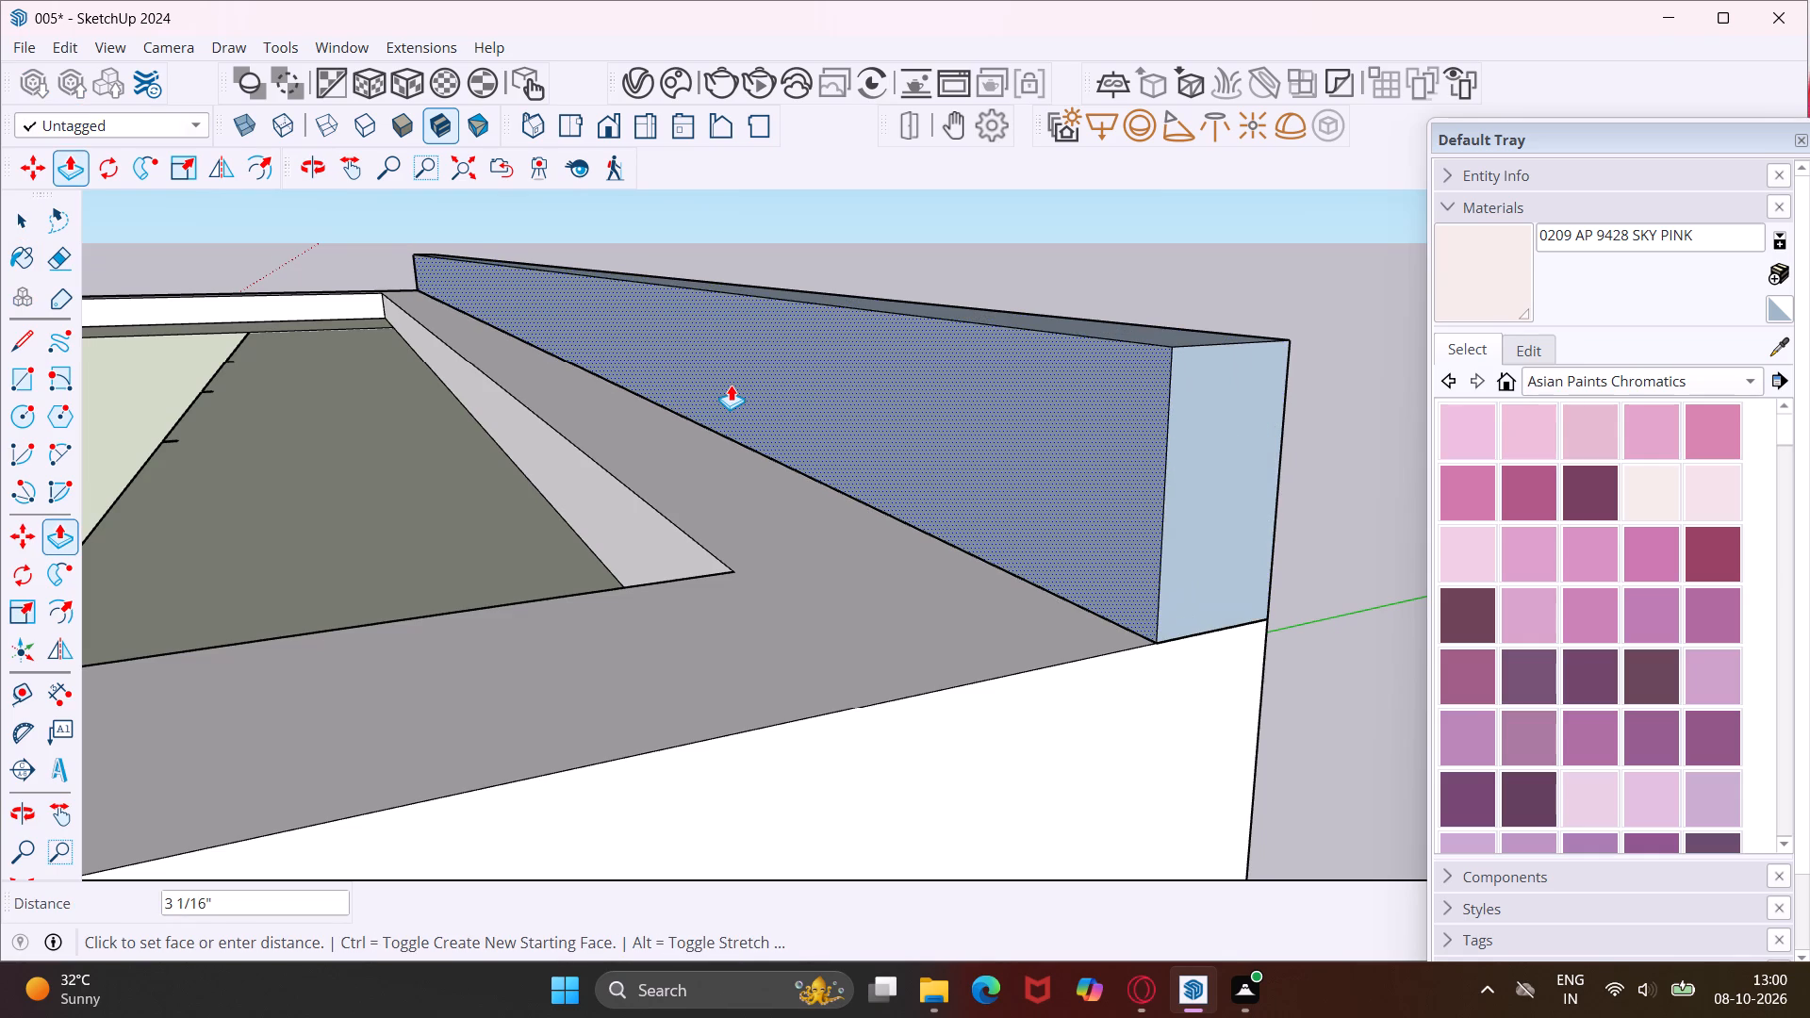
scroll(731, 385, "down", 18)
scroll(731, 385, "down", 4)
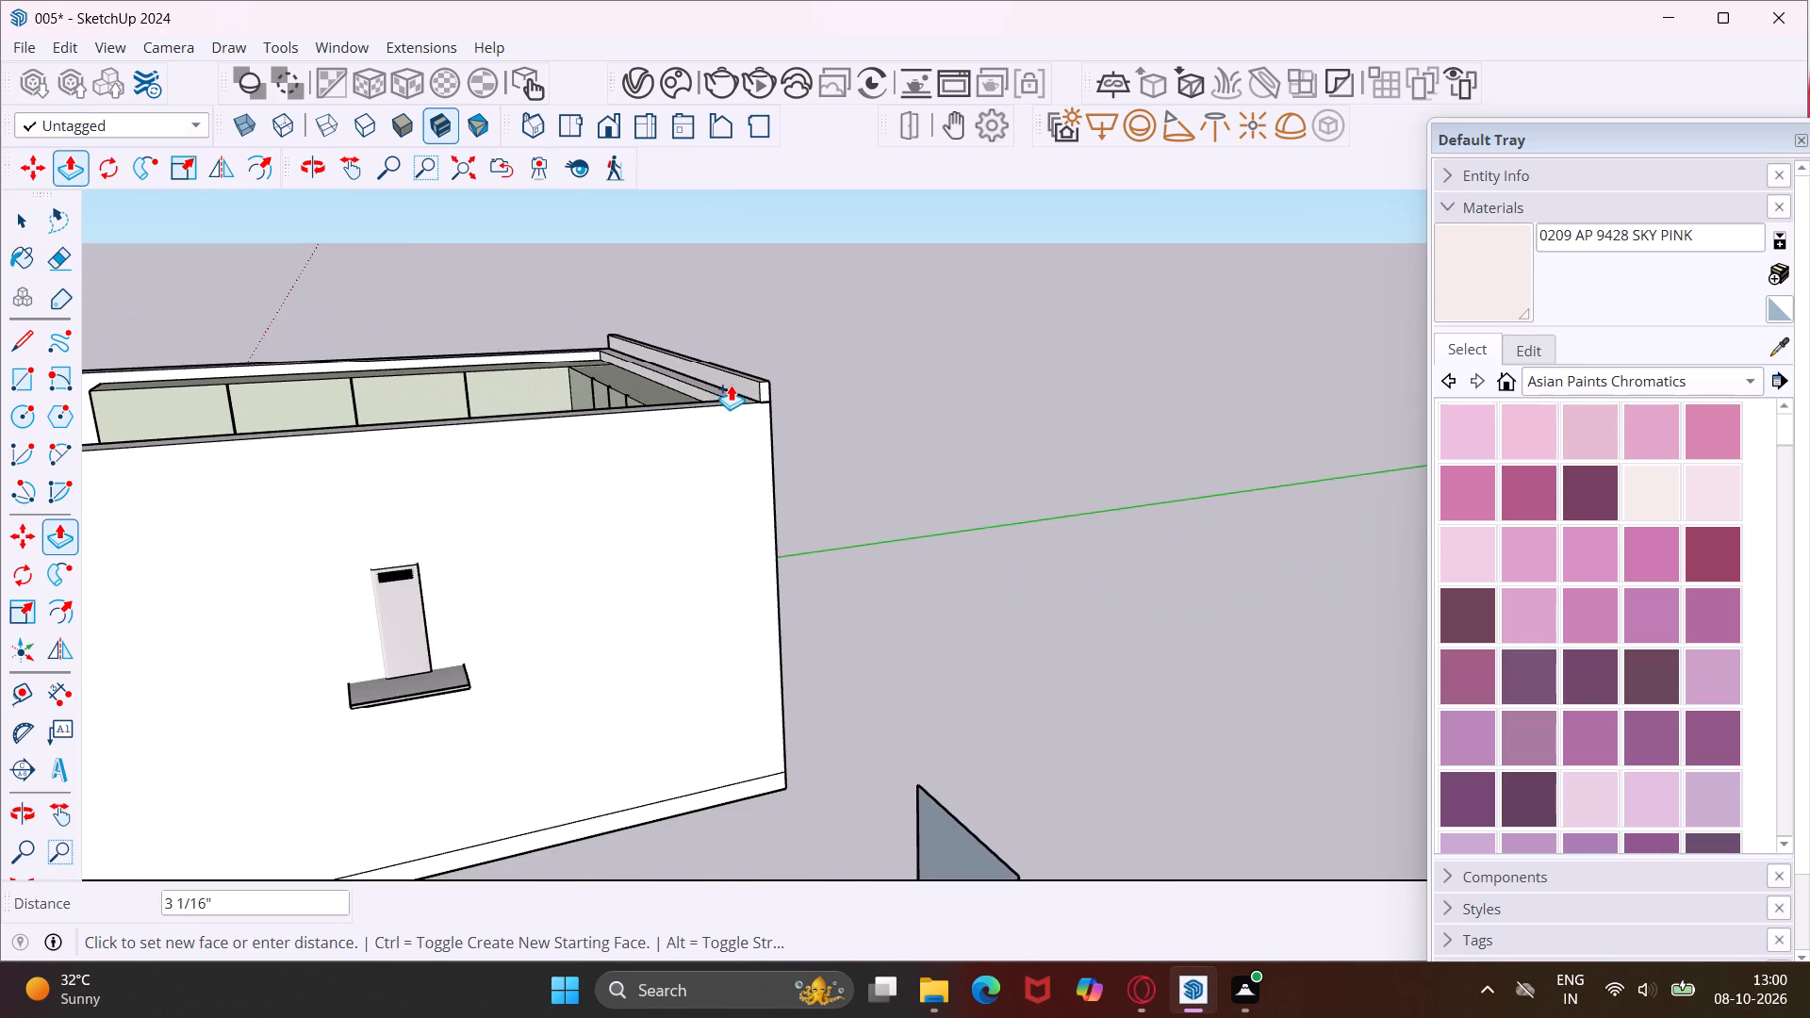
scroll(731, 385, "down", 4)
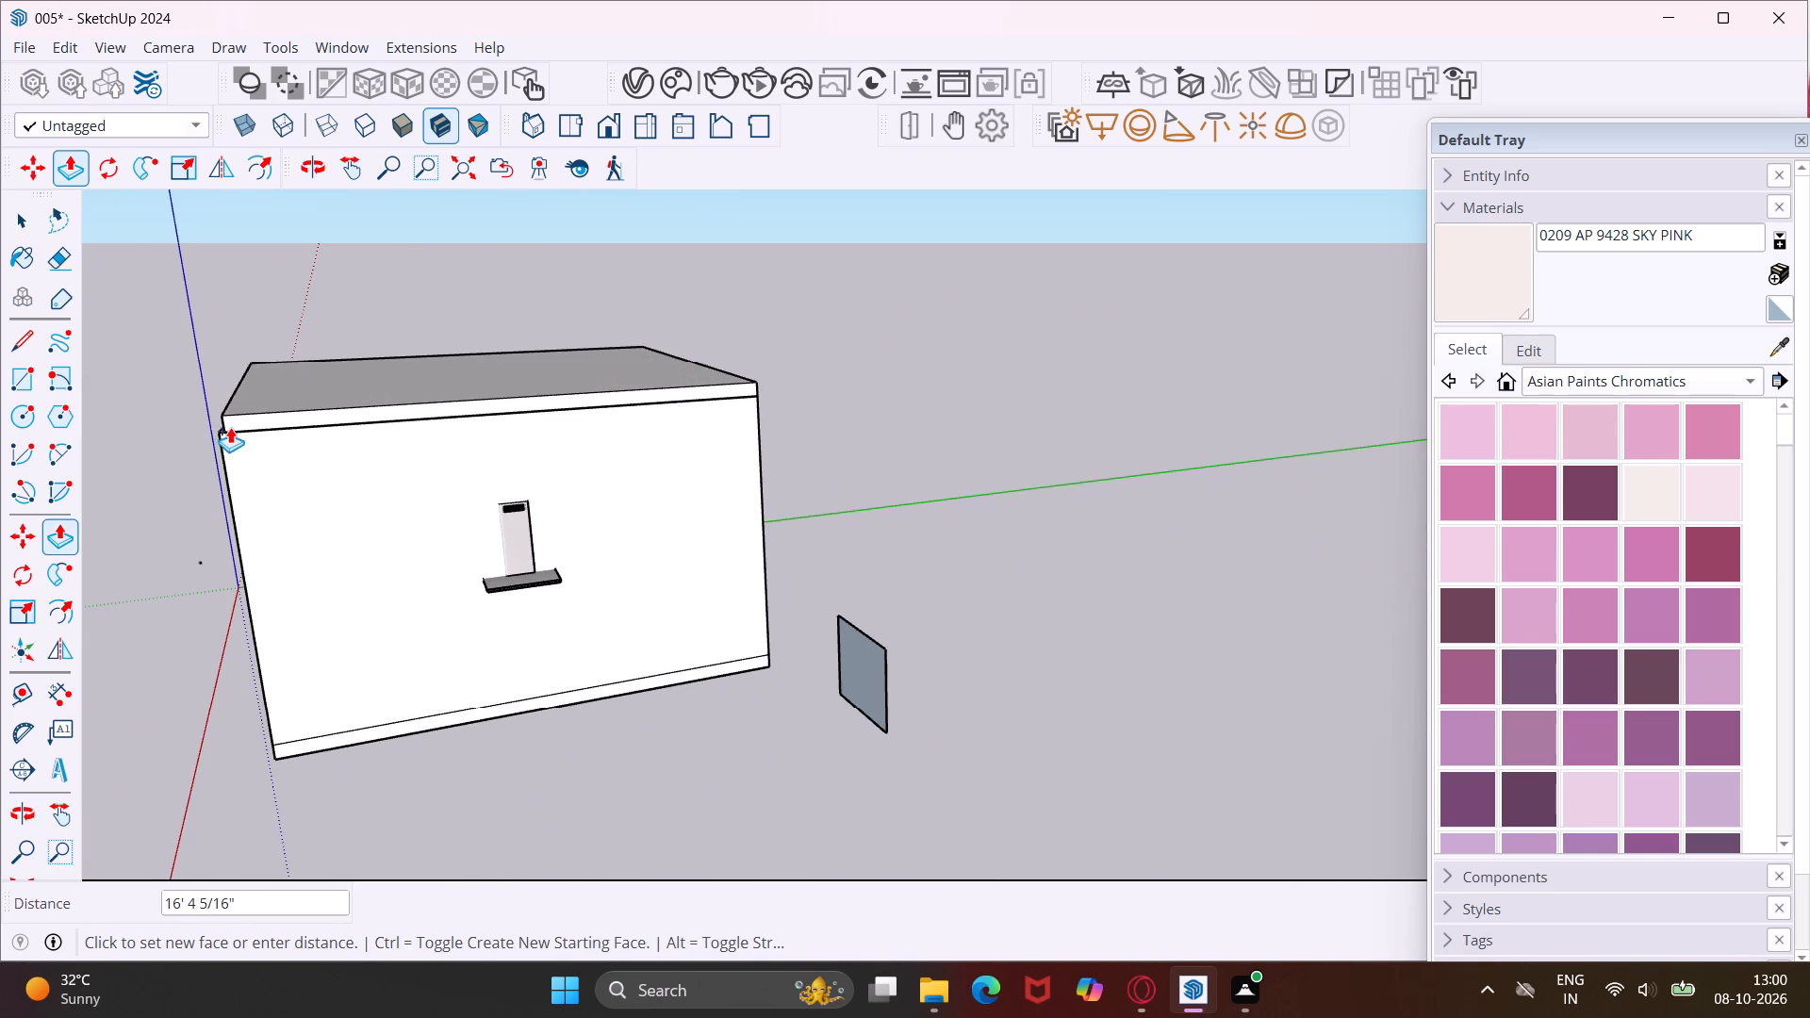
left_click(225, 430)
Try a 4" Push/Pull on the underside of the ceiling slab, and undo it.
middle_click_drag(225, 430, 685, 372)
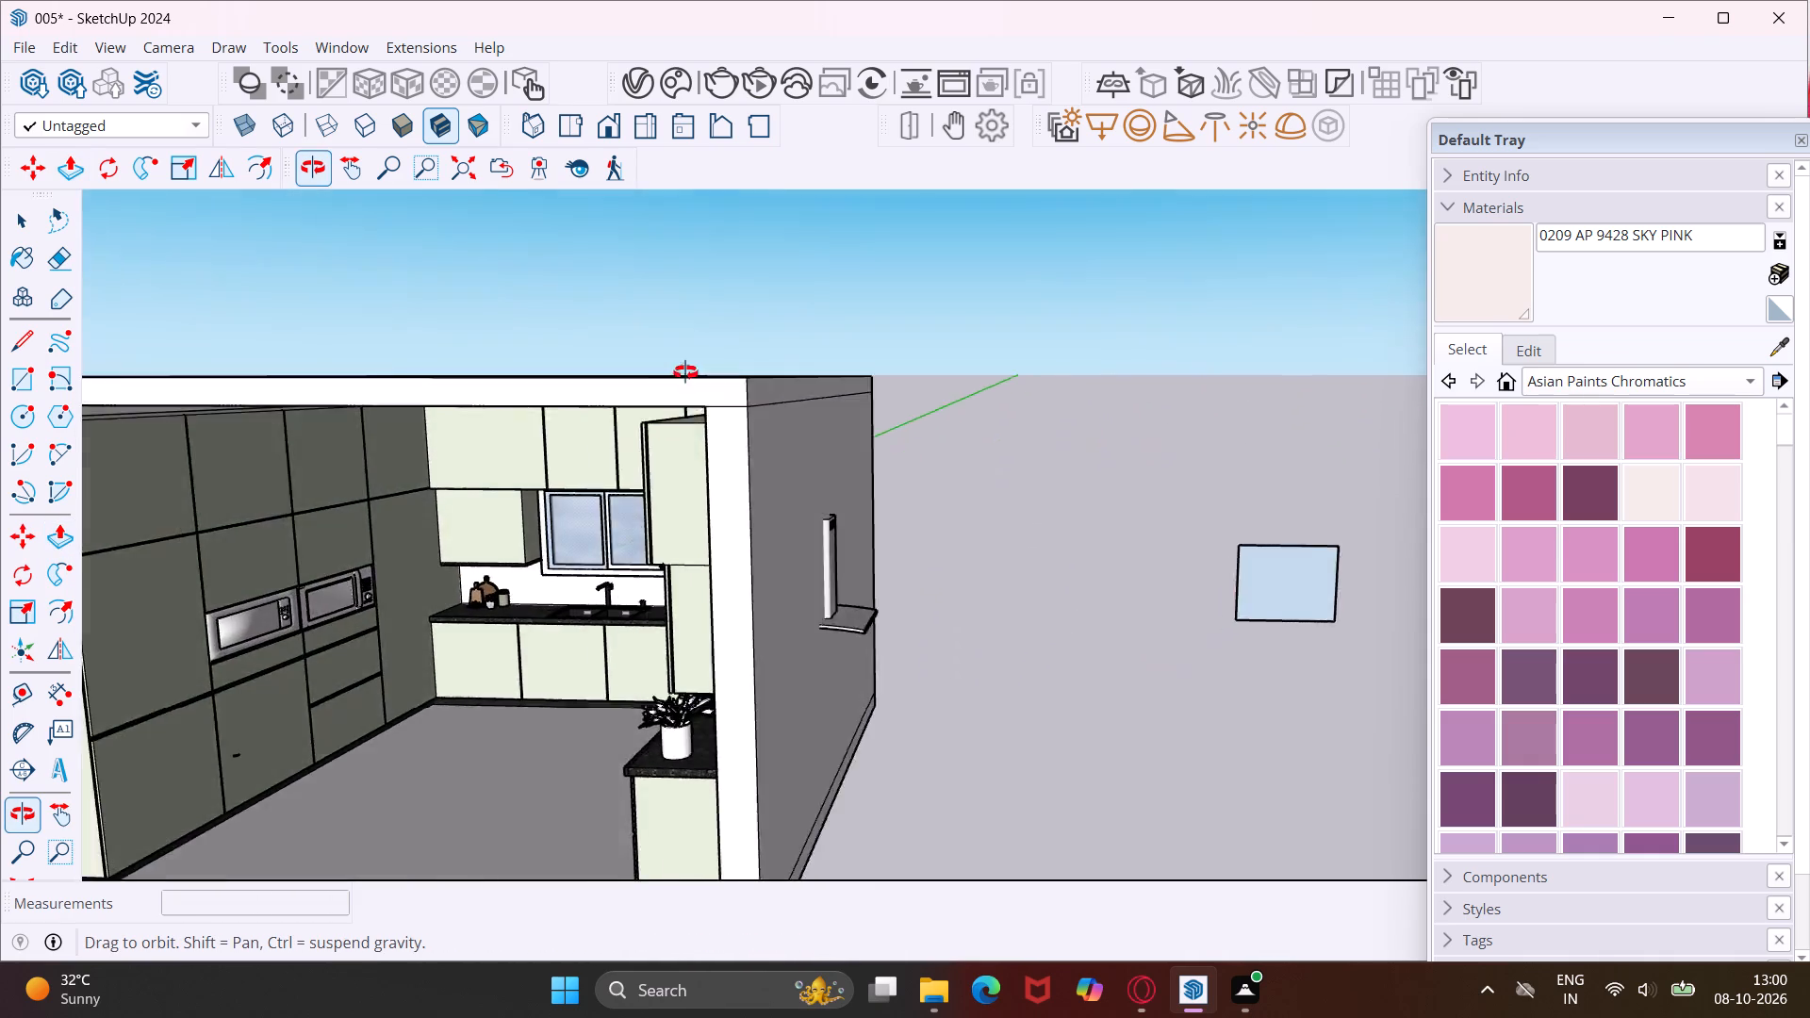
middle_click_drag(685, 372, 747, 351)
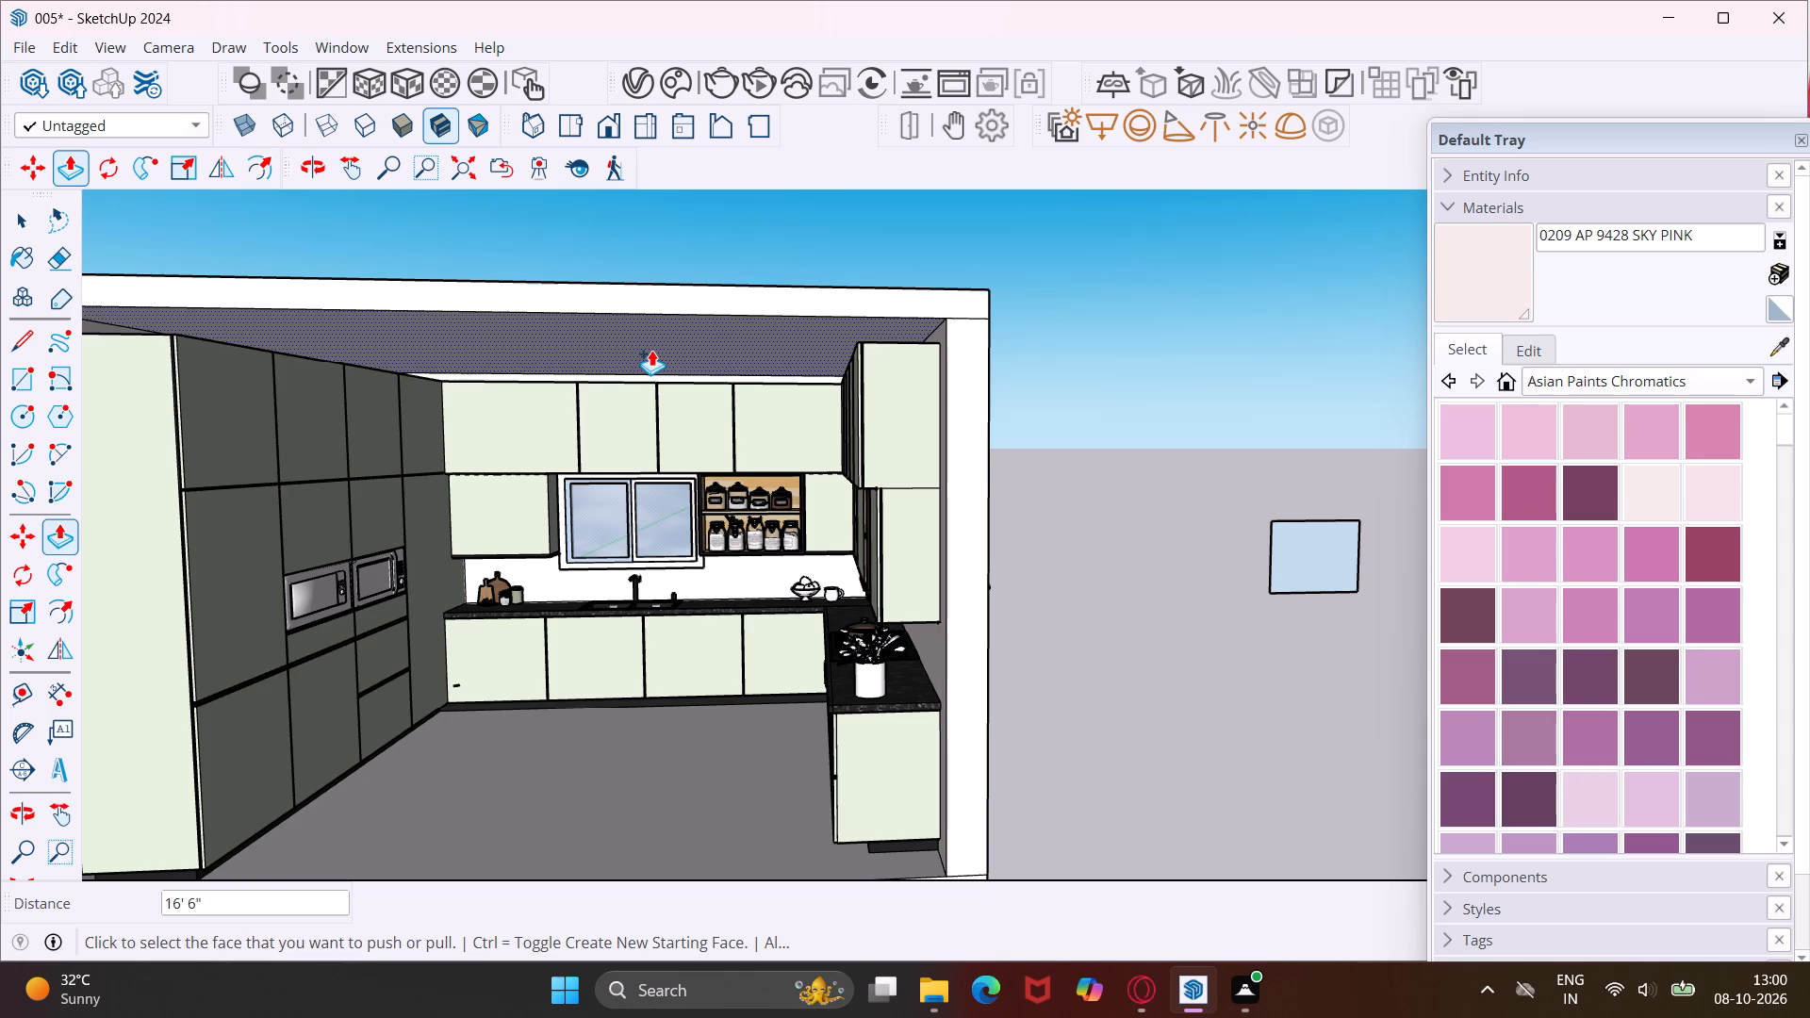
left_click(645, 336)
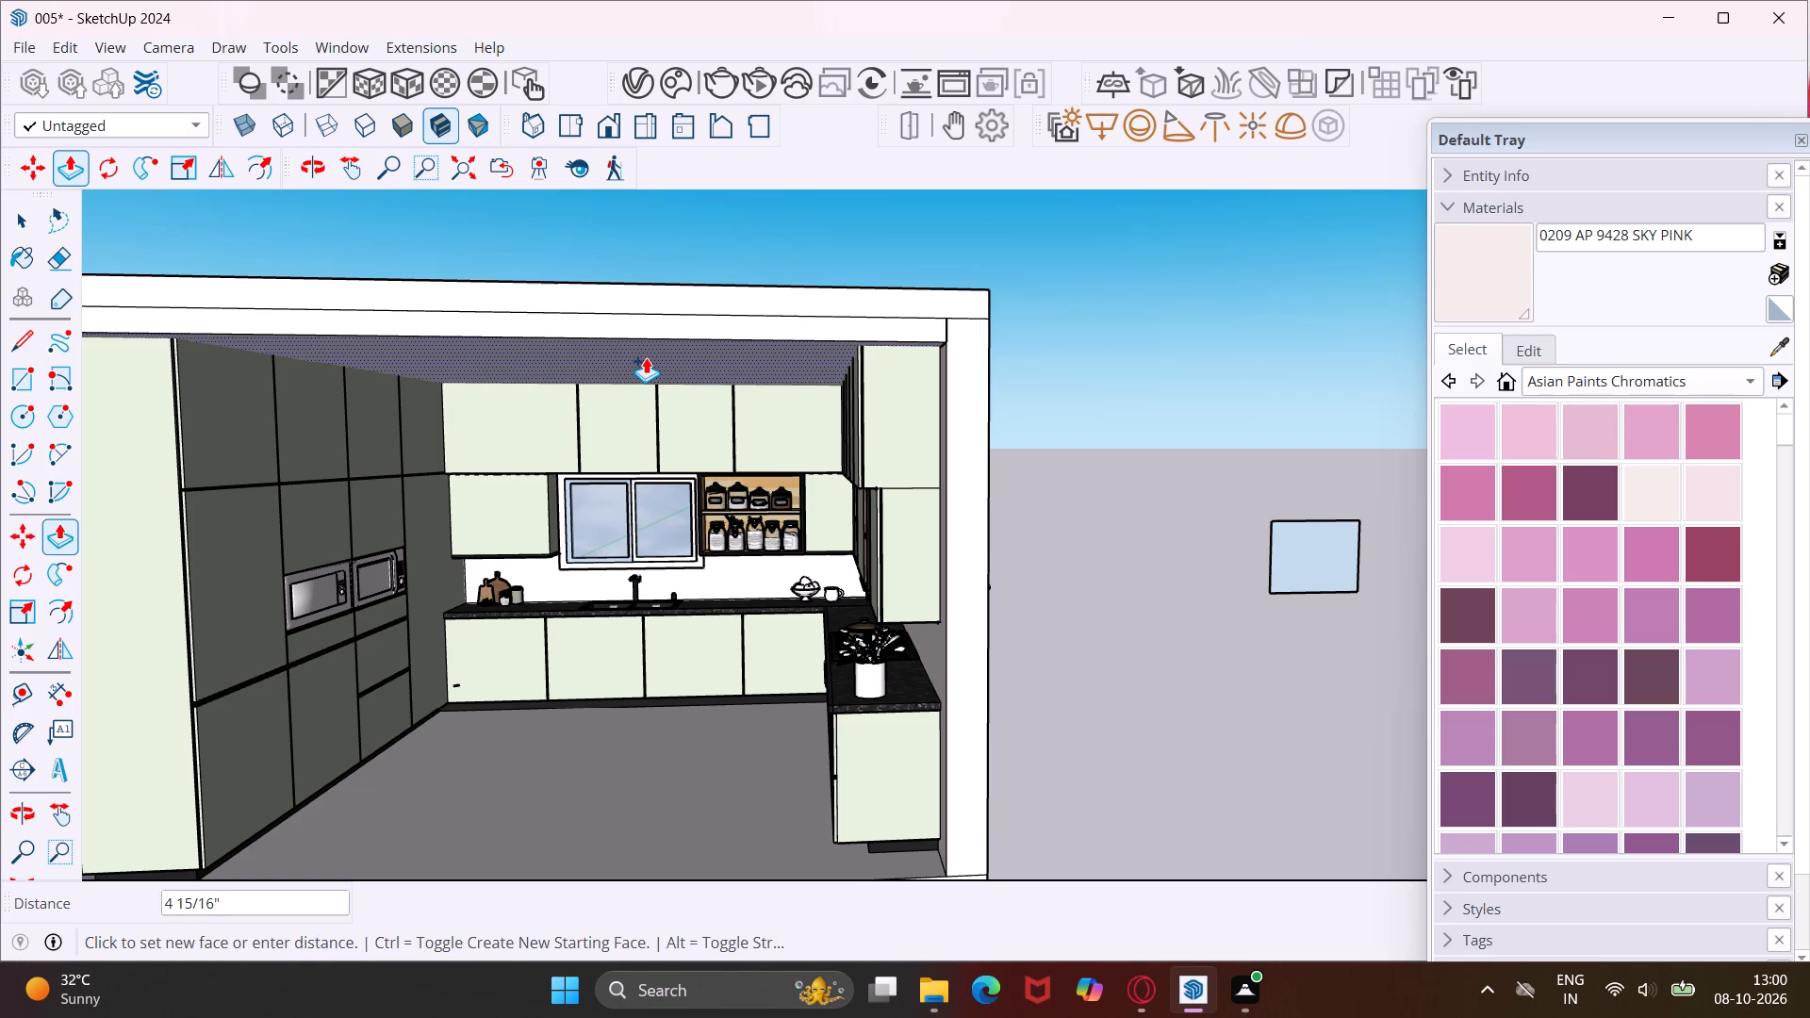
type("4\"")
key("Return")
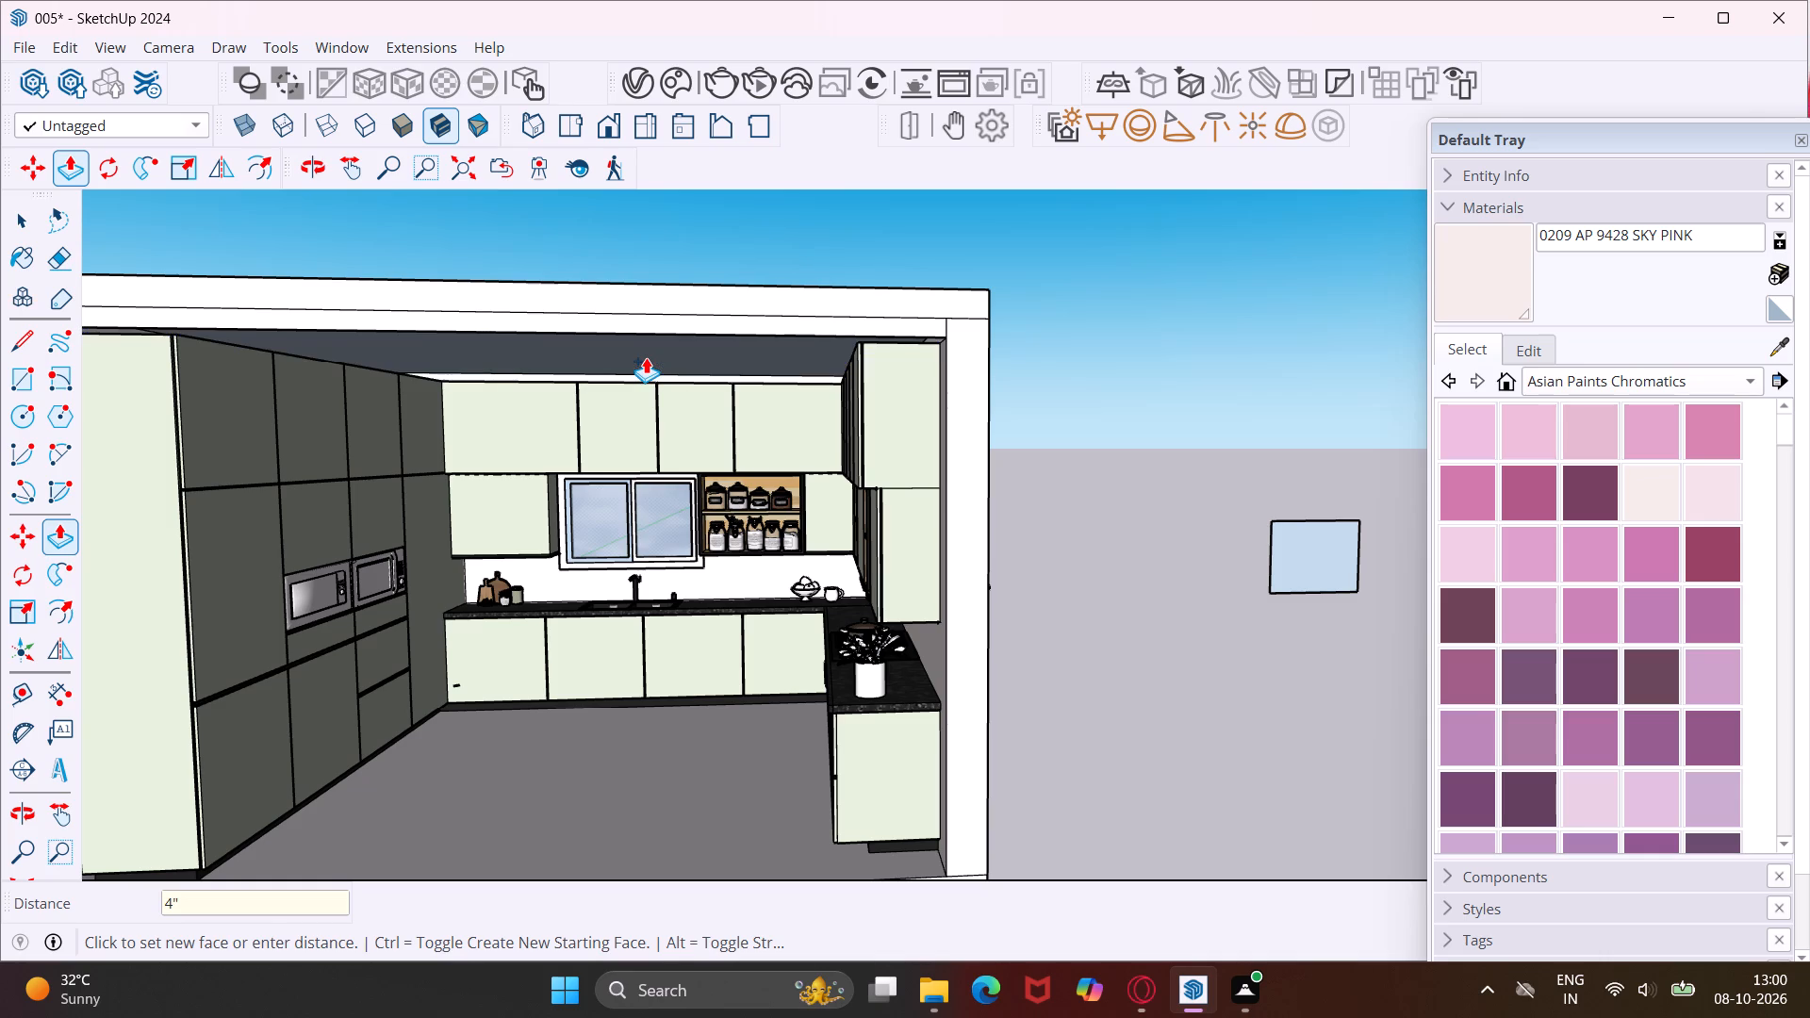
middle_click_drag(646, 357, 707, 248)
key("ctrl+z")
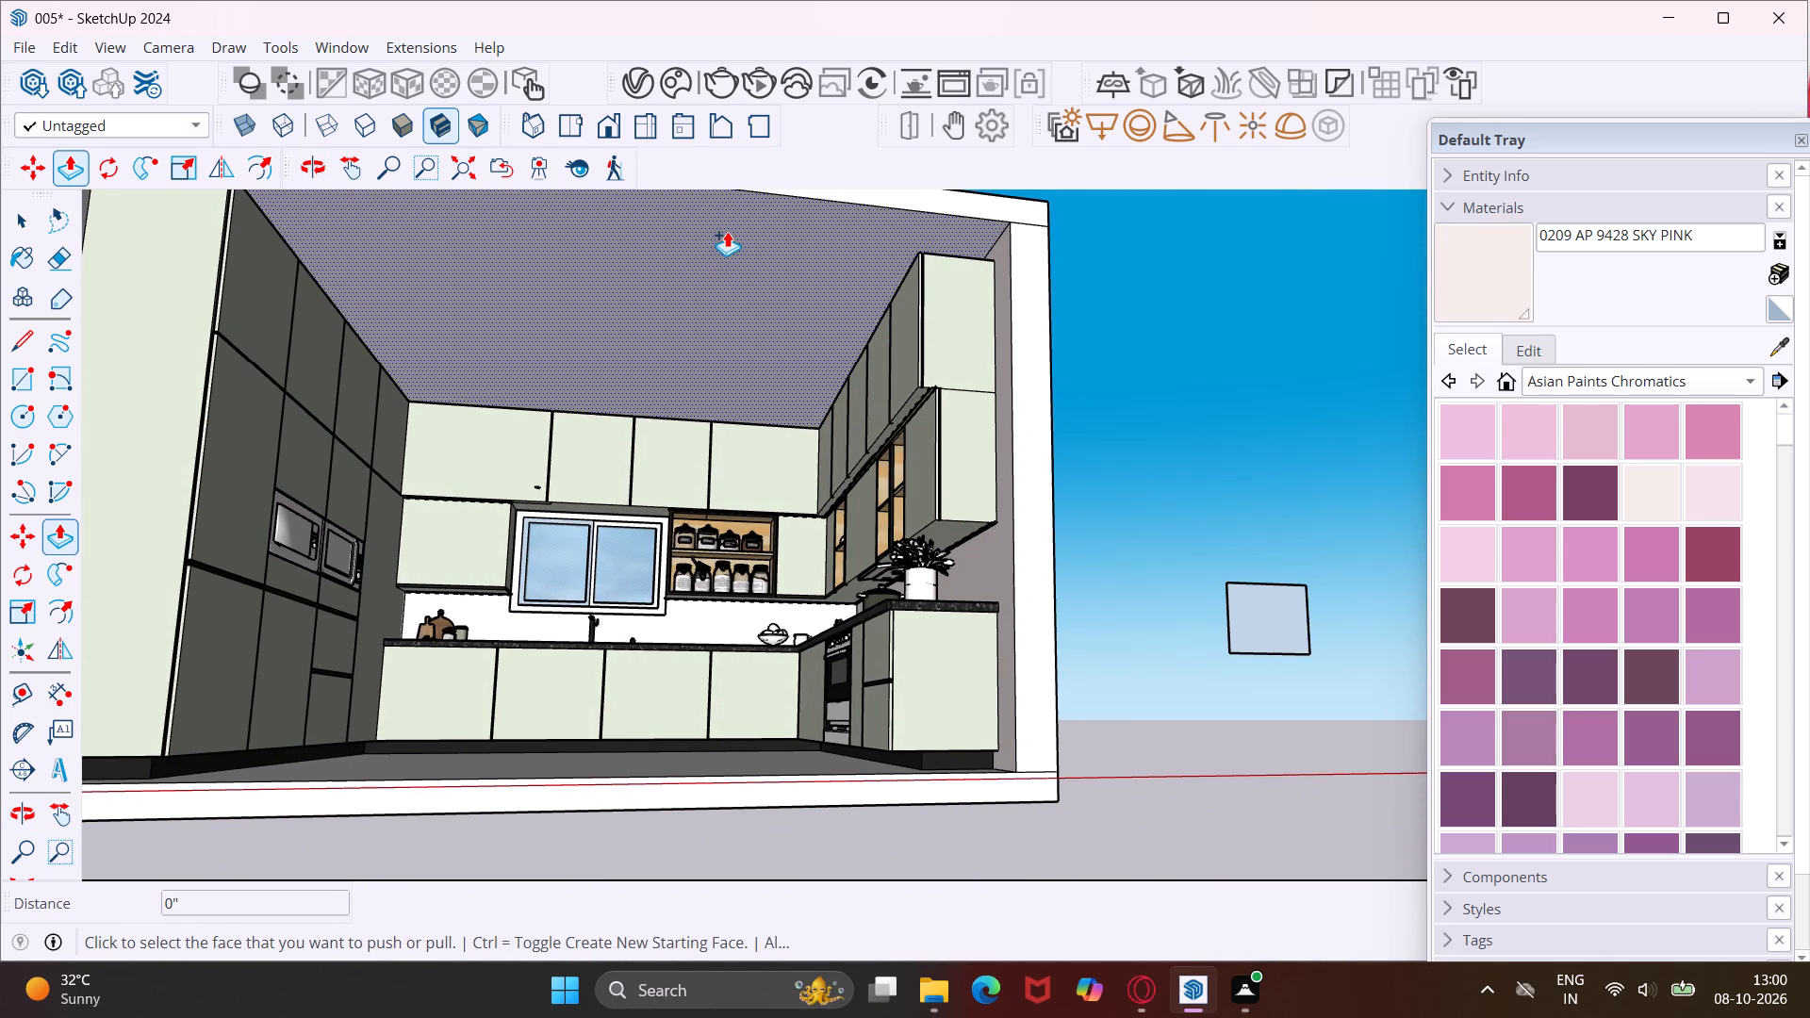
Push/Pull the underside of the ceiling slab by 4".
left_click(727, 231)
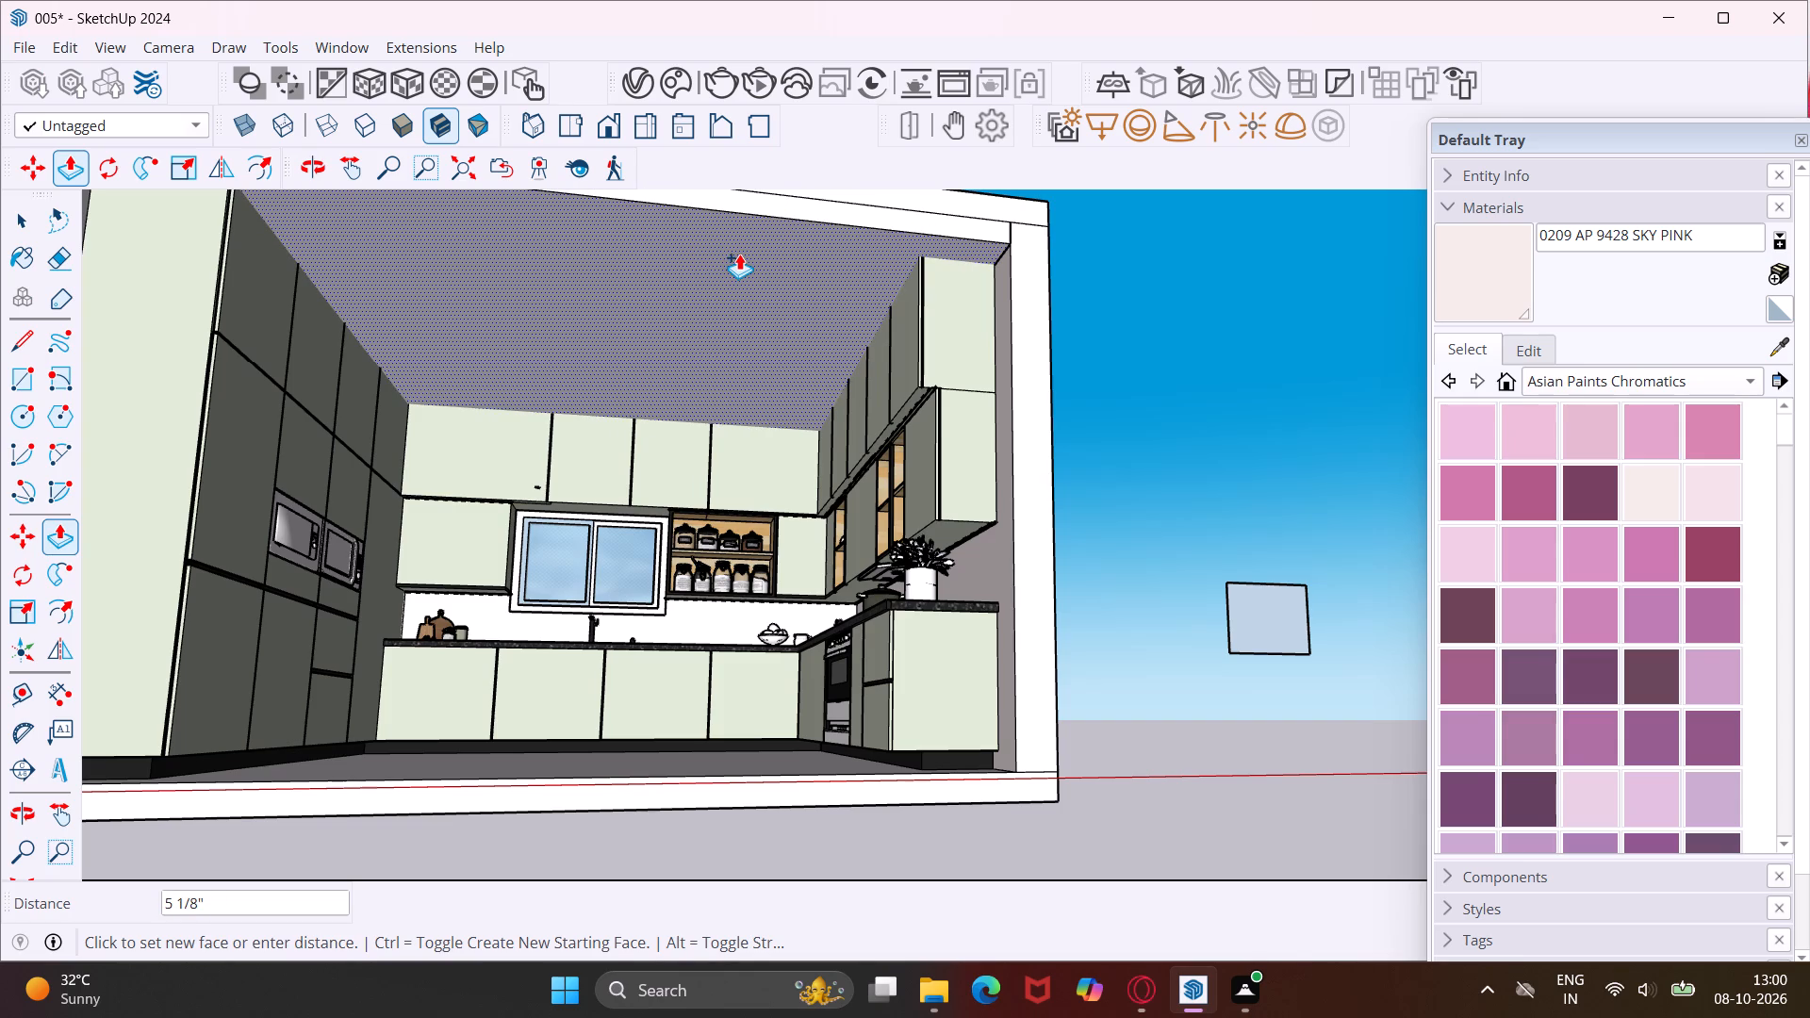
type("4\"")
key("Return")
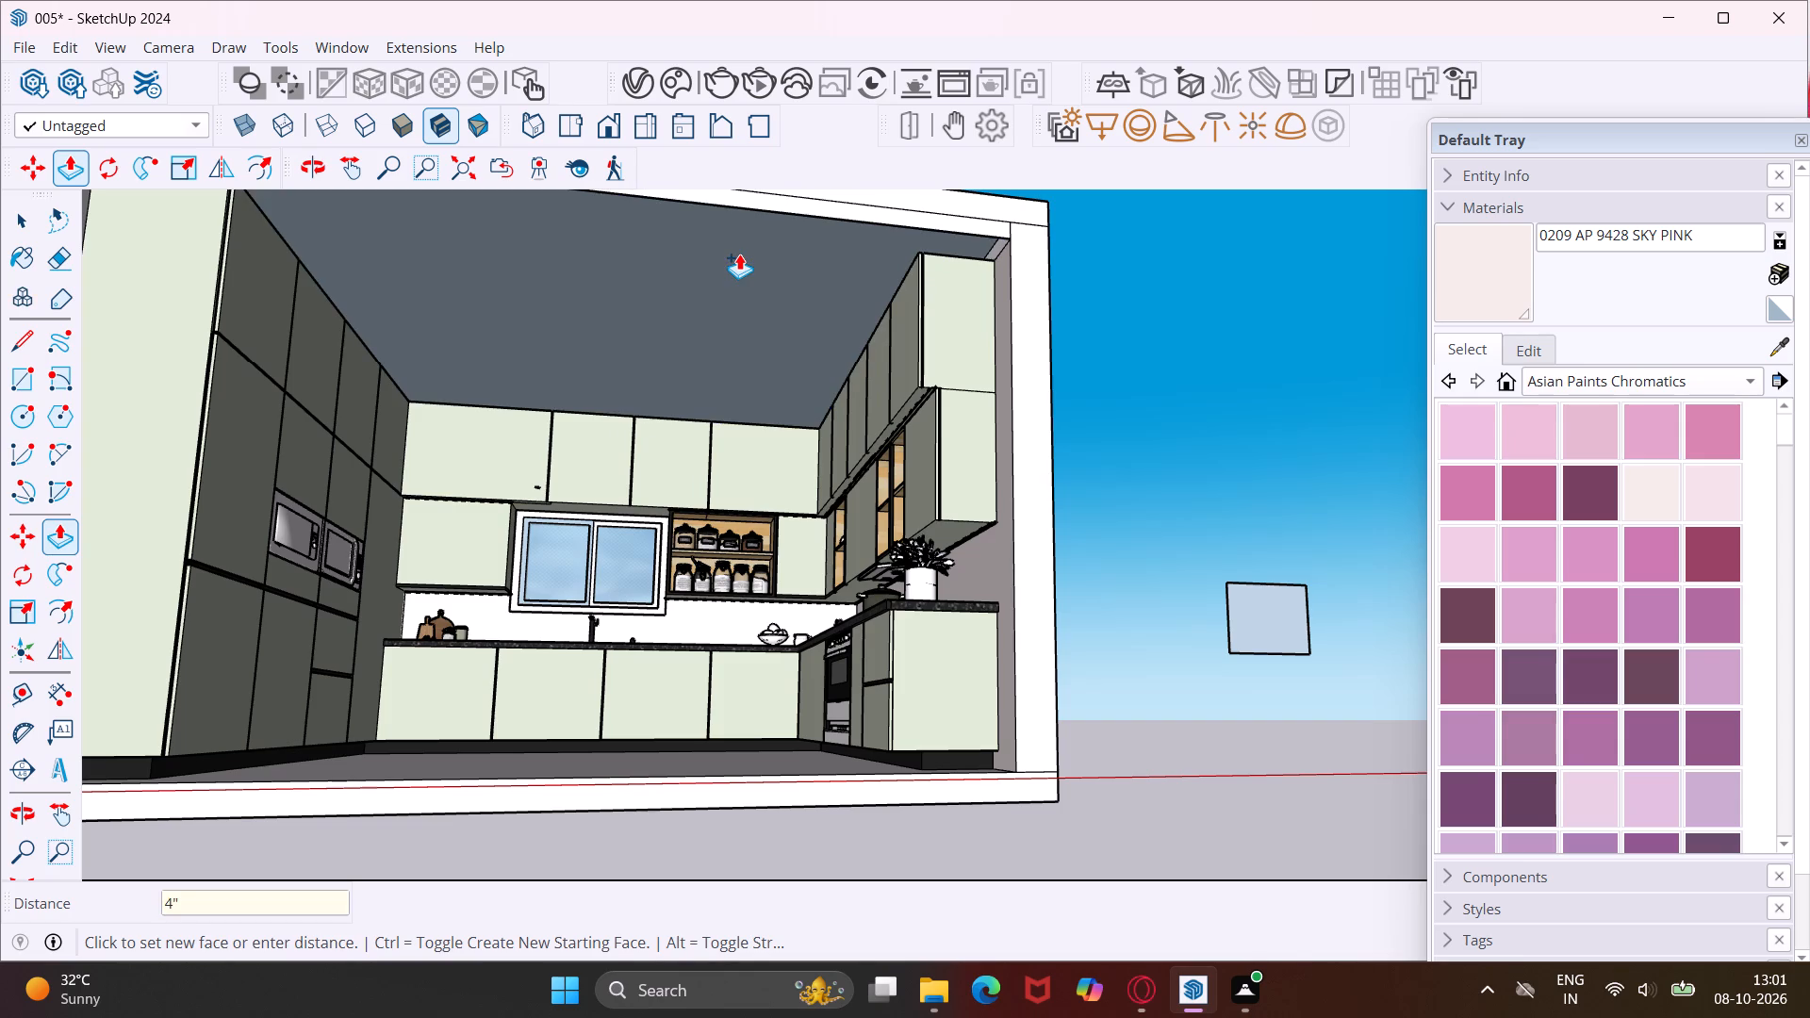
Undo the 4" Push/Pull on the underside of the ceiling slab.
middle_click_drag(739, 254, 782, 268)
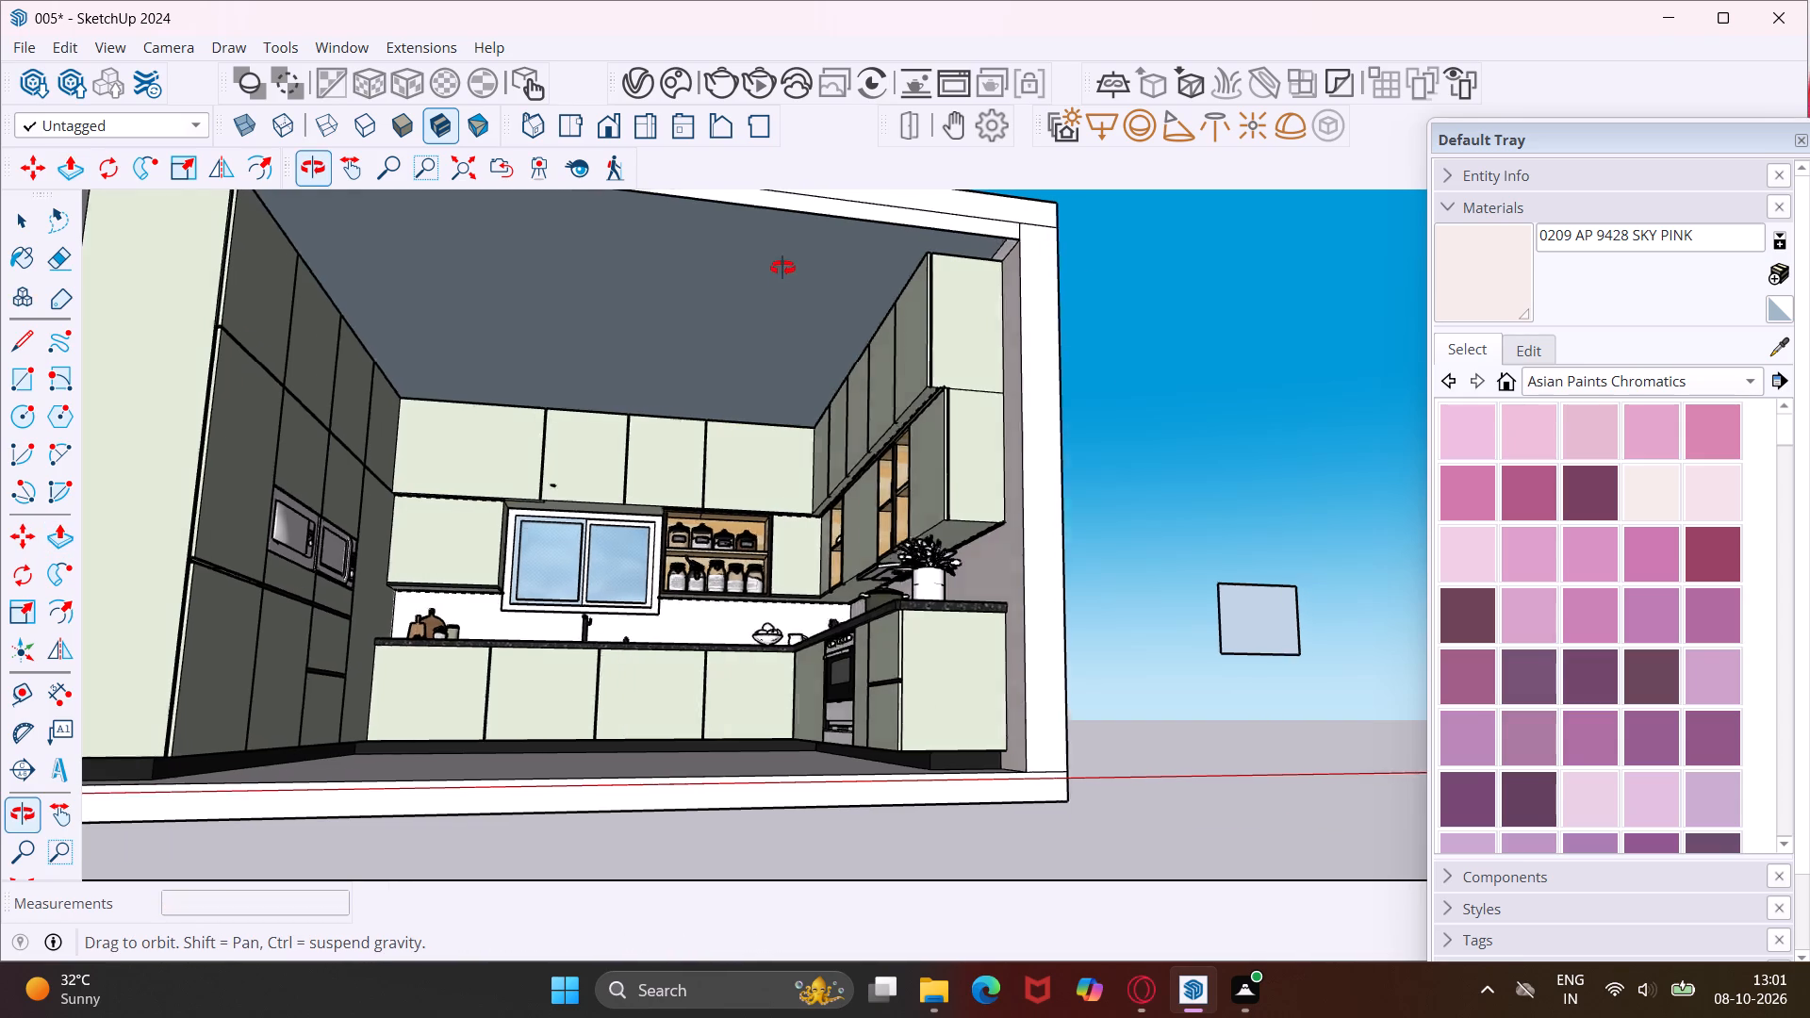
middle_click_drag(782, 268, 731, 386)
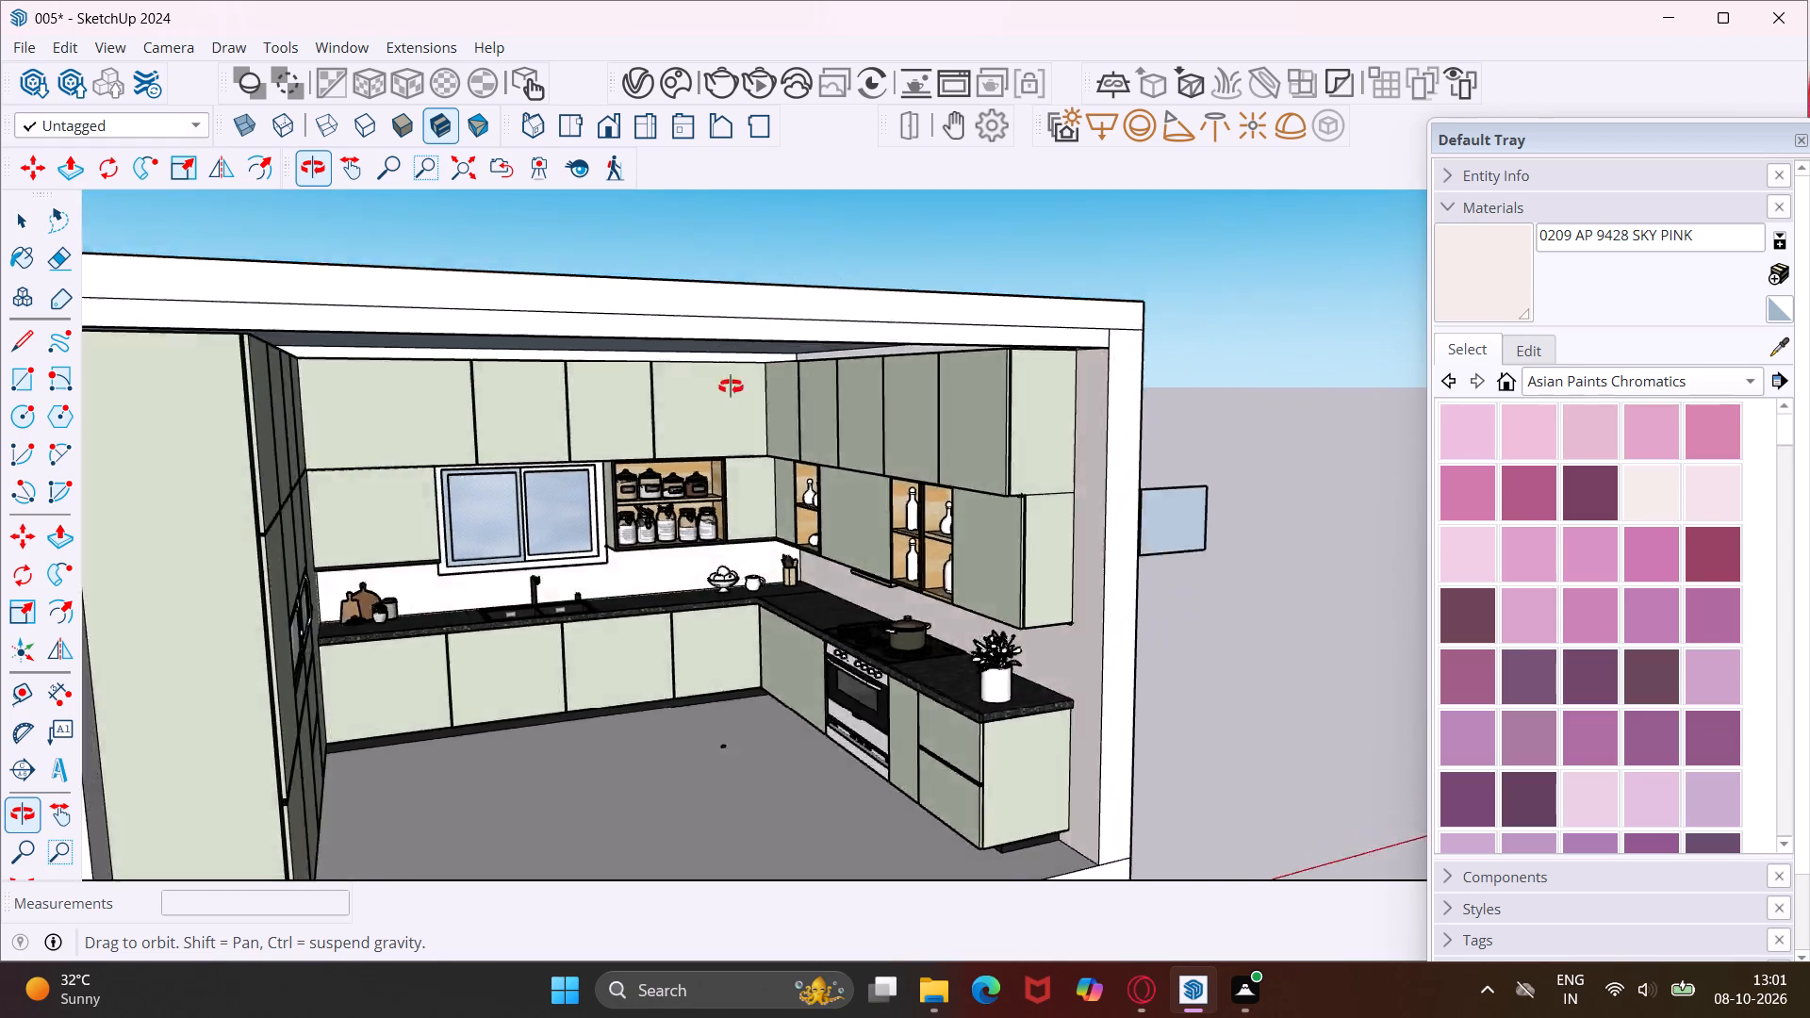
middle_click_drag(731, 386, 660, 256)
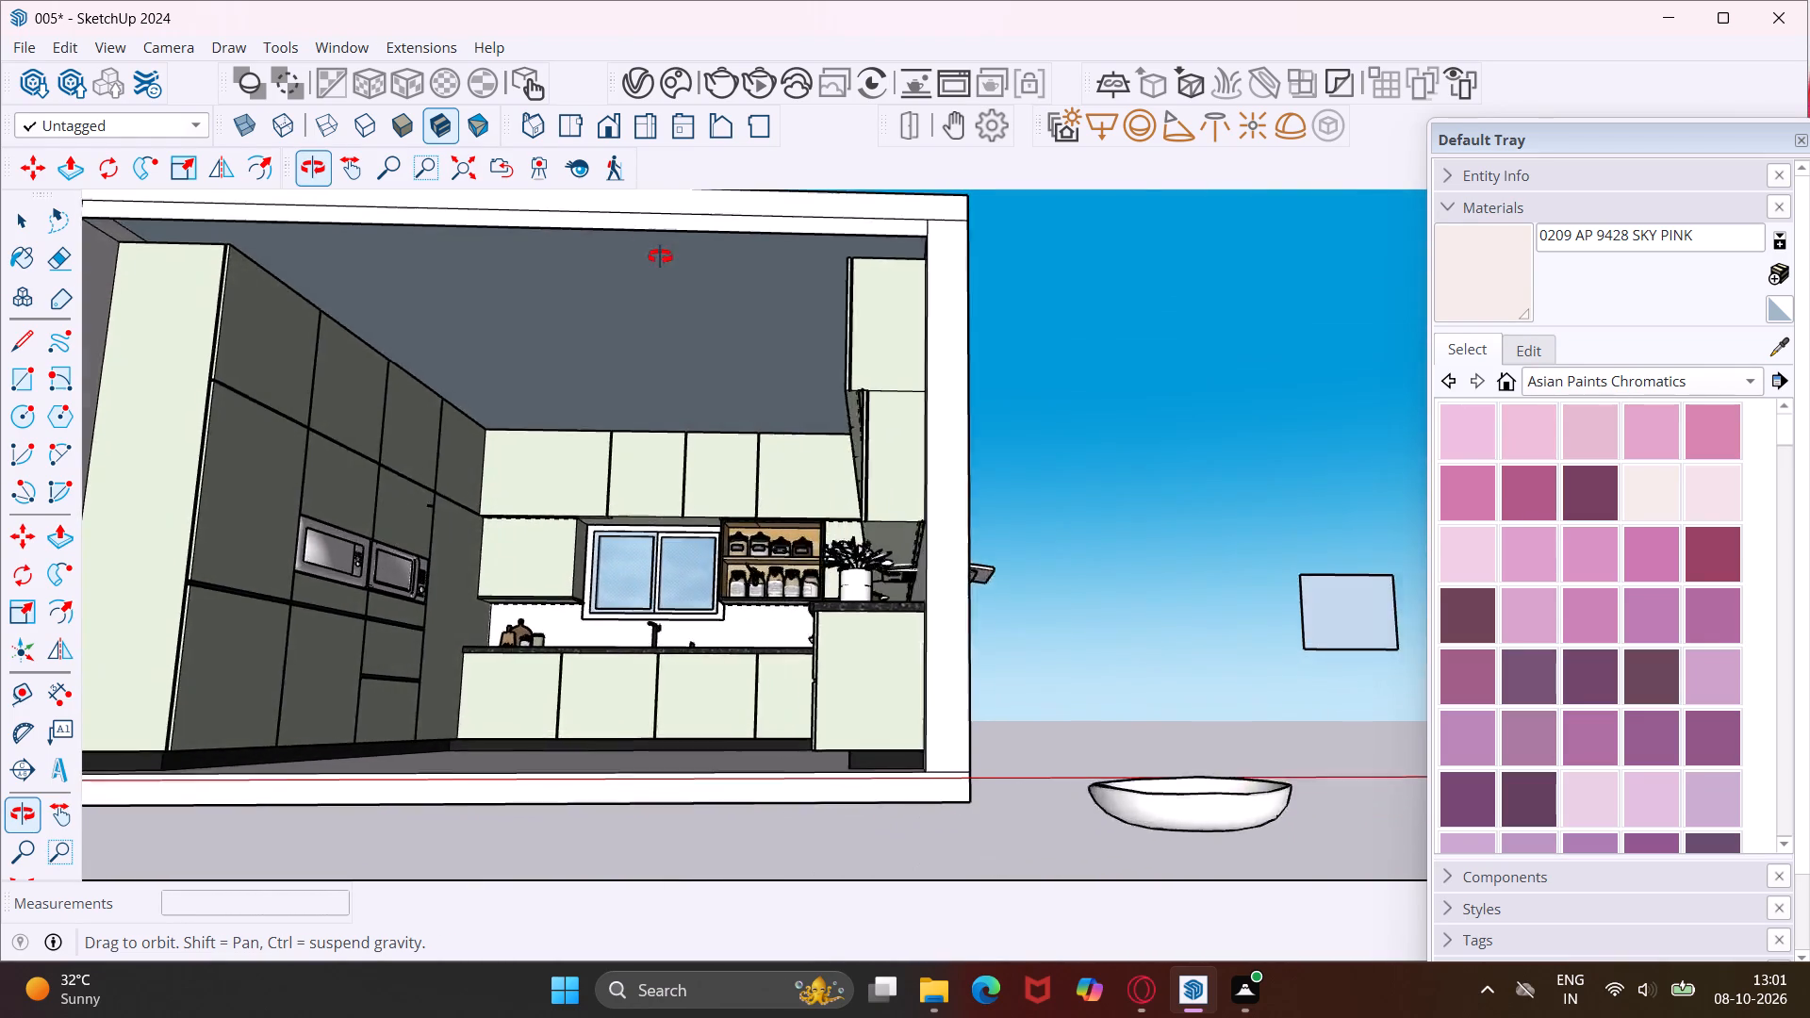
middle_click_drag(660, 256, 723, 370)
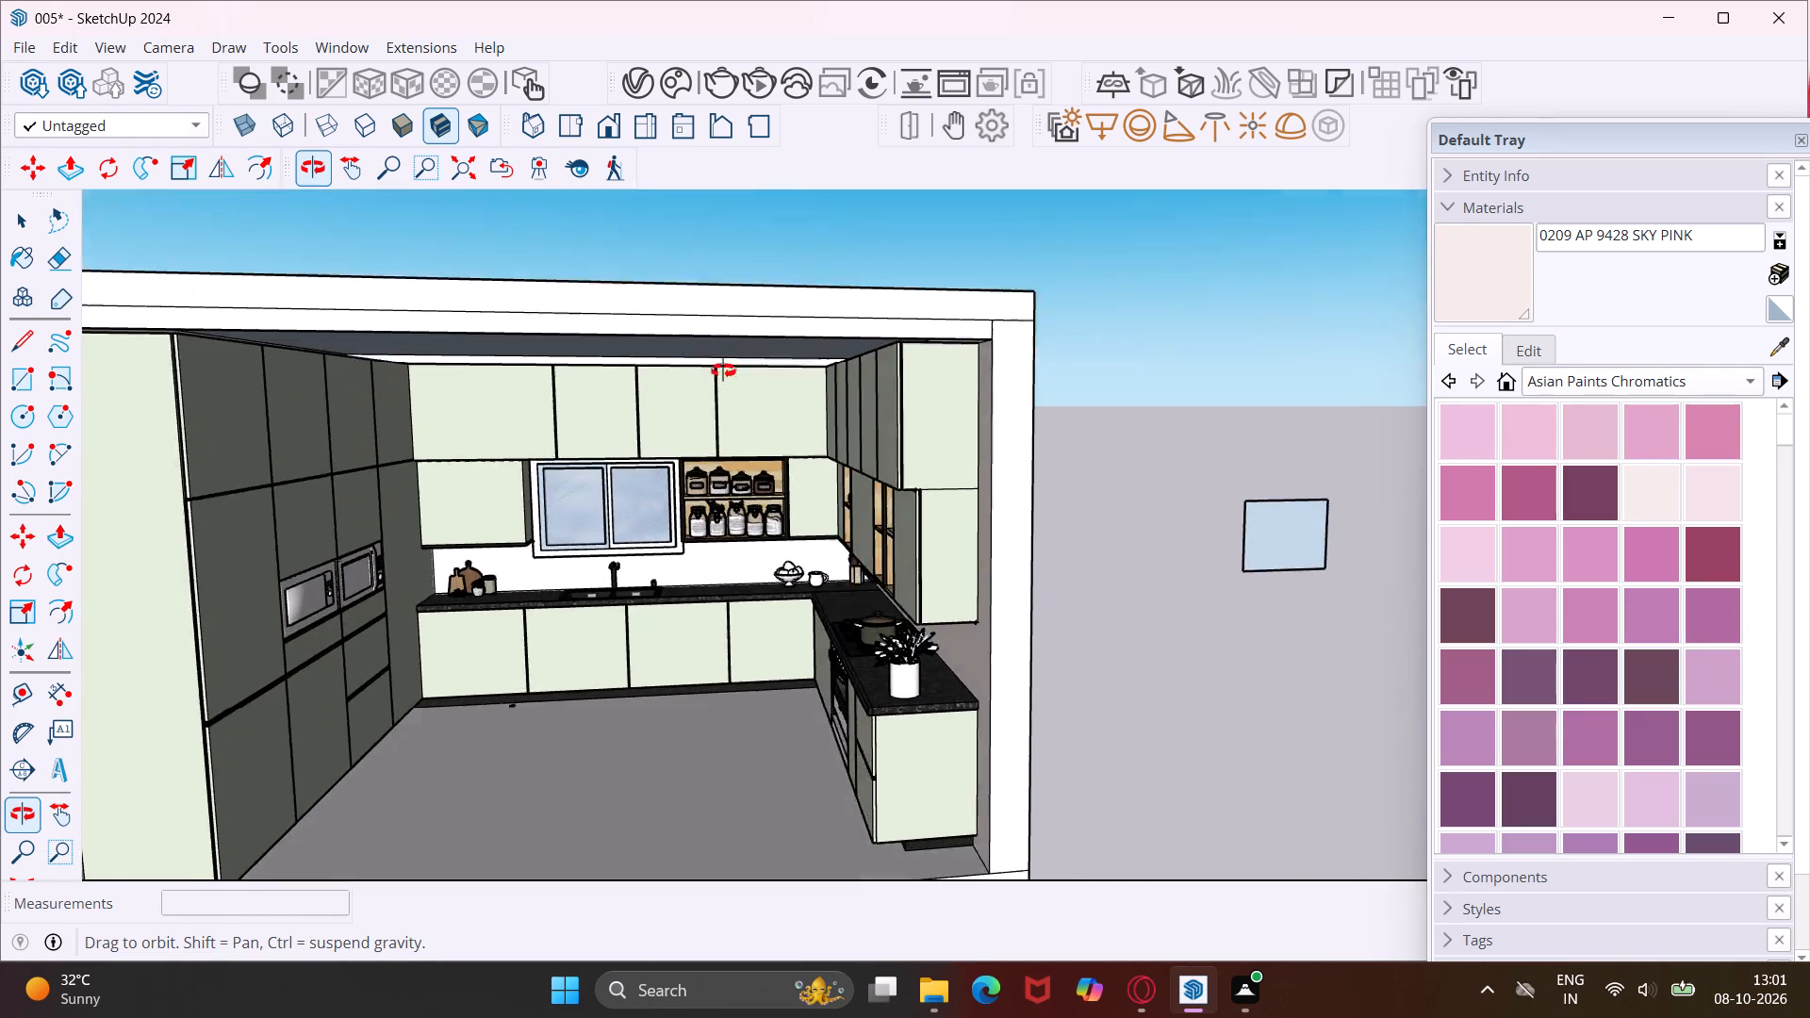
middle_click_drag(723, 370, 753, 344)
key("ctrl+z")
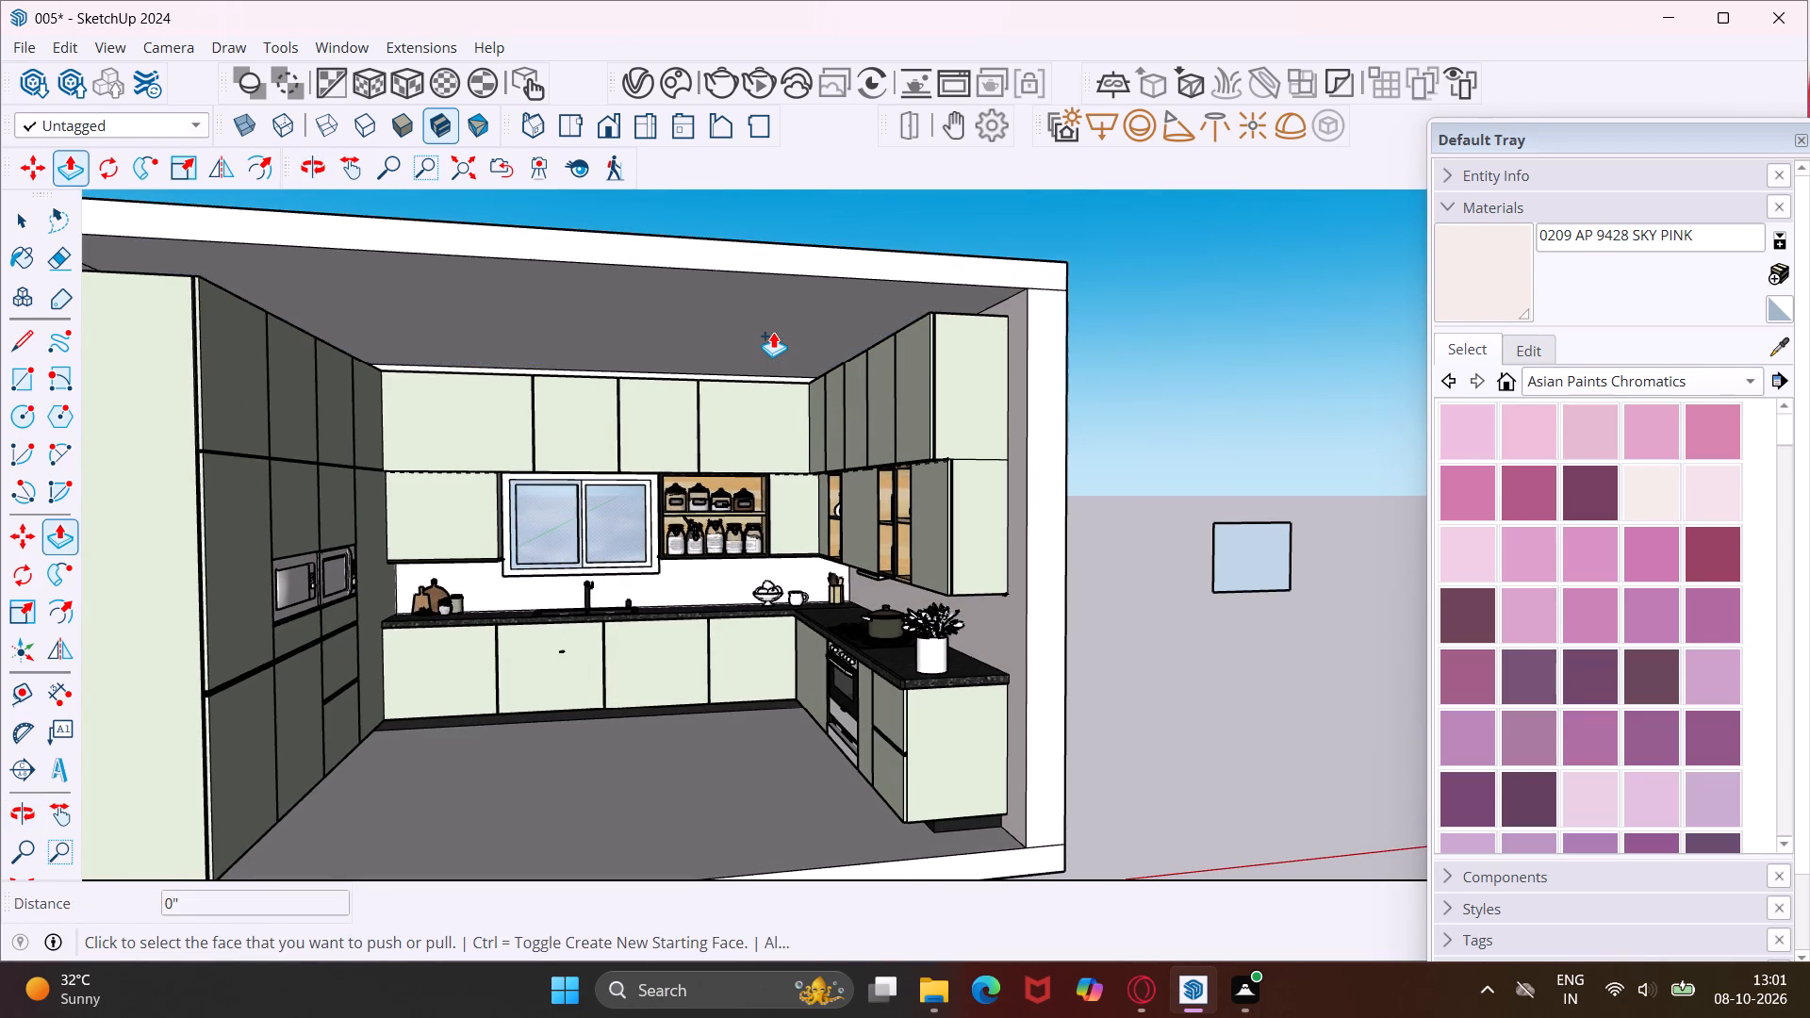
key("Escape")
key("space")
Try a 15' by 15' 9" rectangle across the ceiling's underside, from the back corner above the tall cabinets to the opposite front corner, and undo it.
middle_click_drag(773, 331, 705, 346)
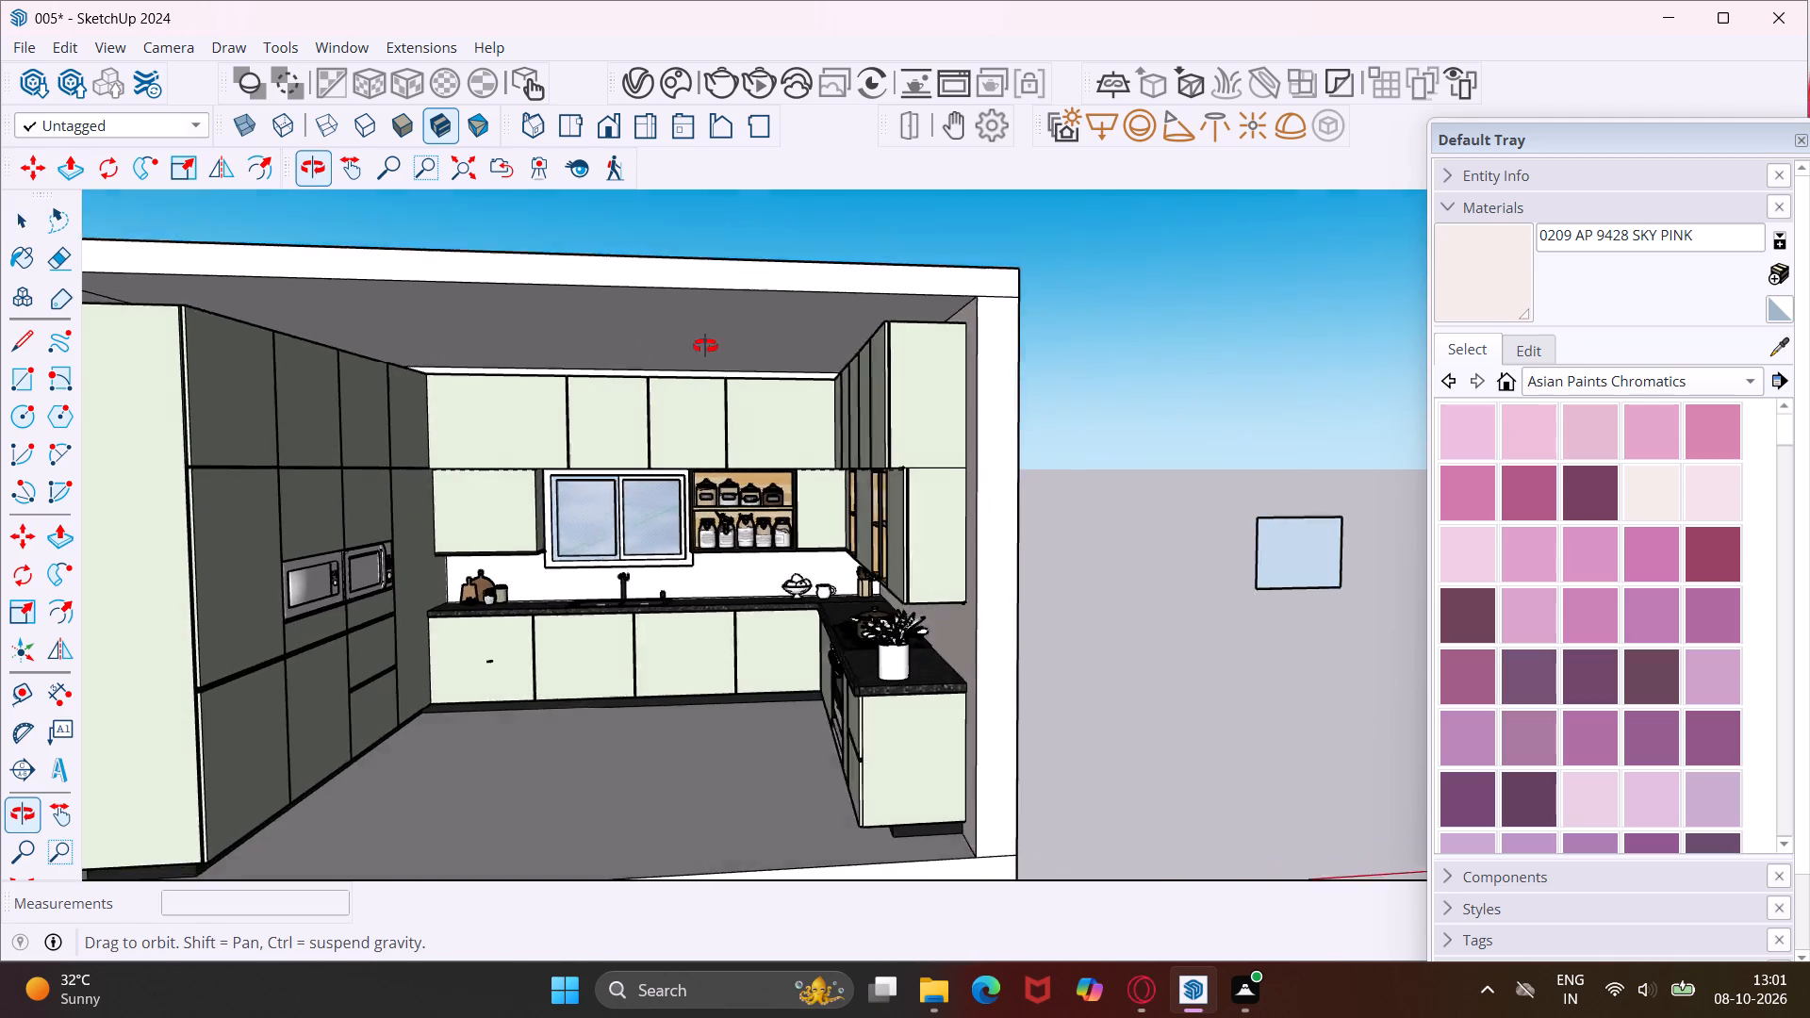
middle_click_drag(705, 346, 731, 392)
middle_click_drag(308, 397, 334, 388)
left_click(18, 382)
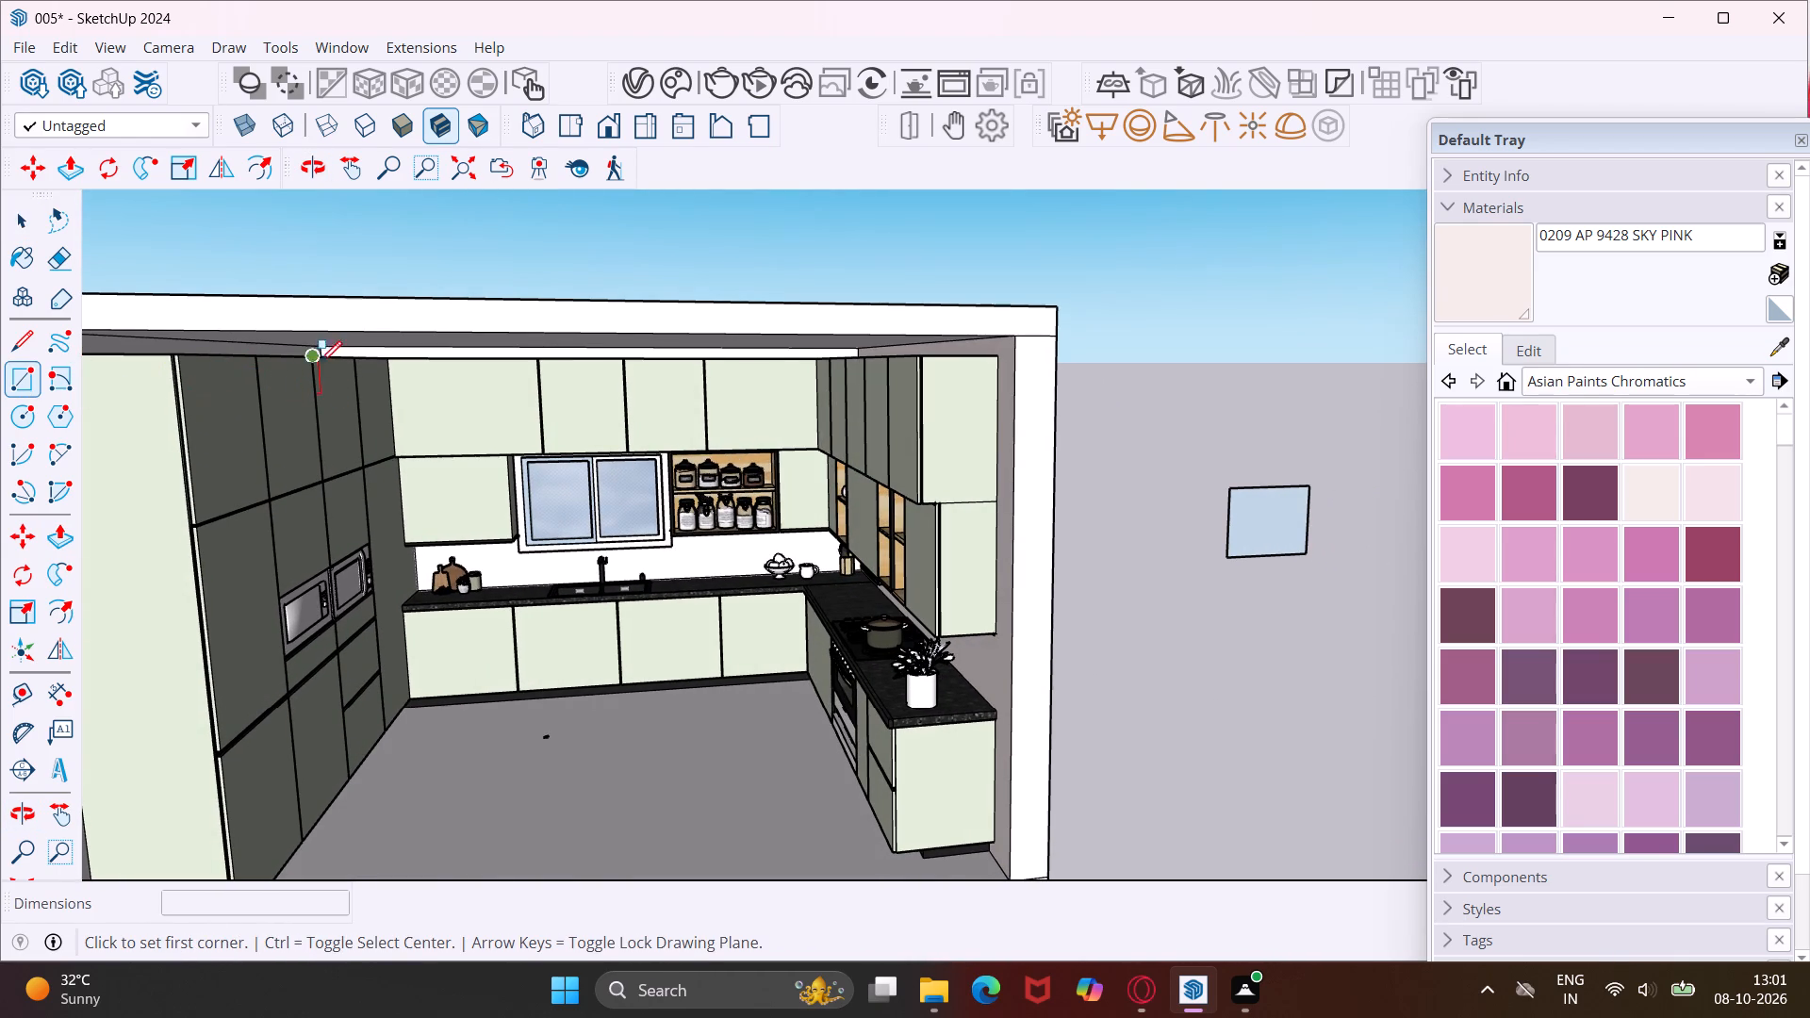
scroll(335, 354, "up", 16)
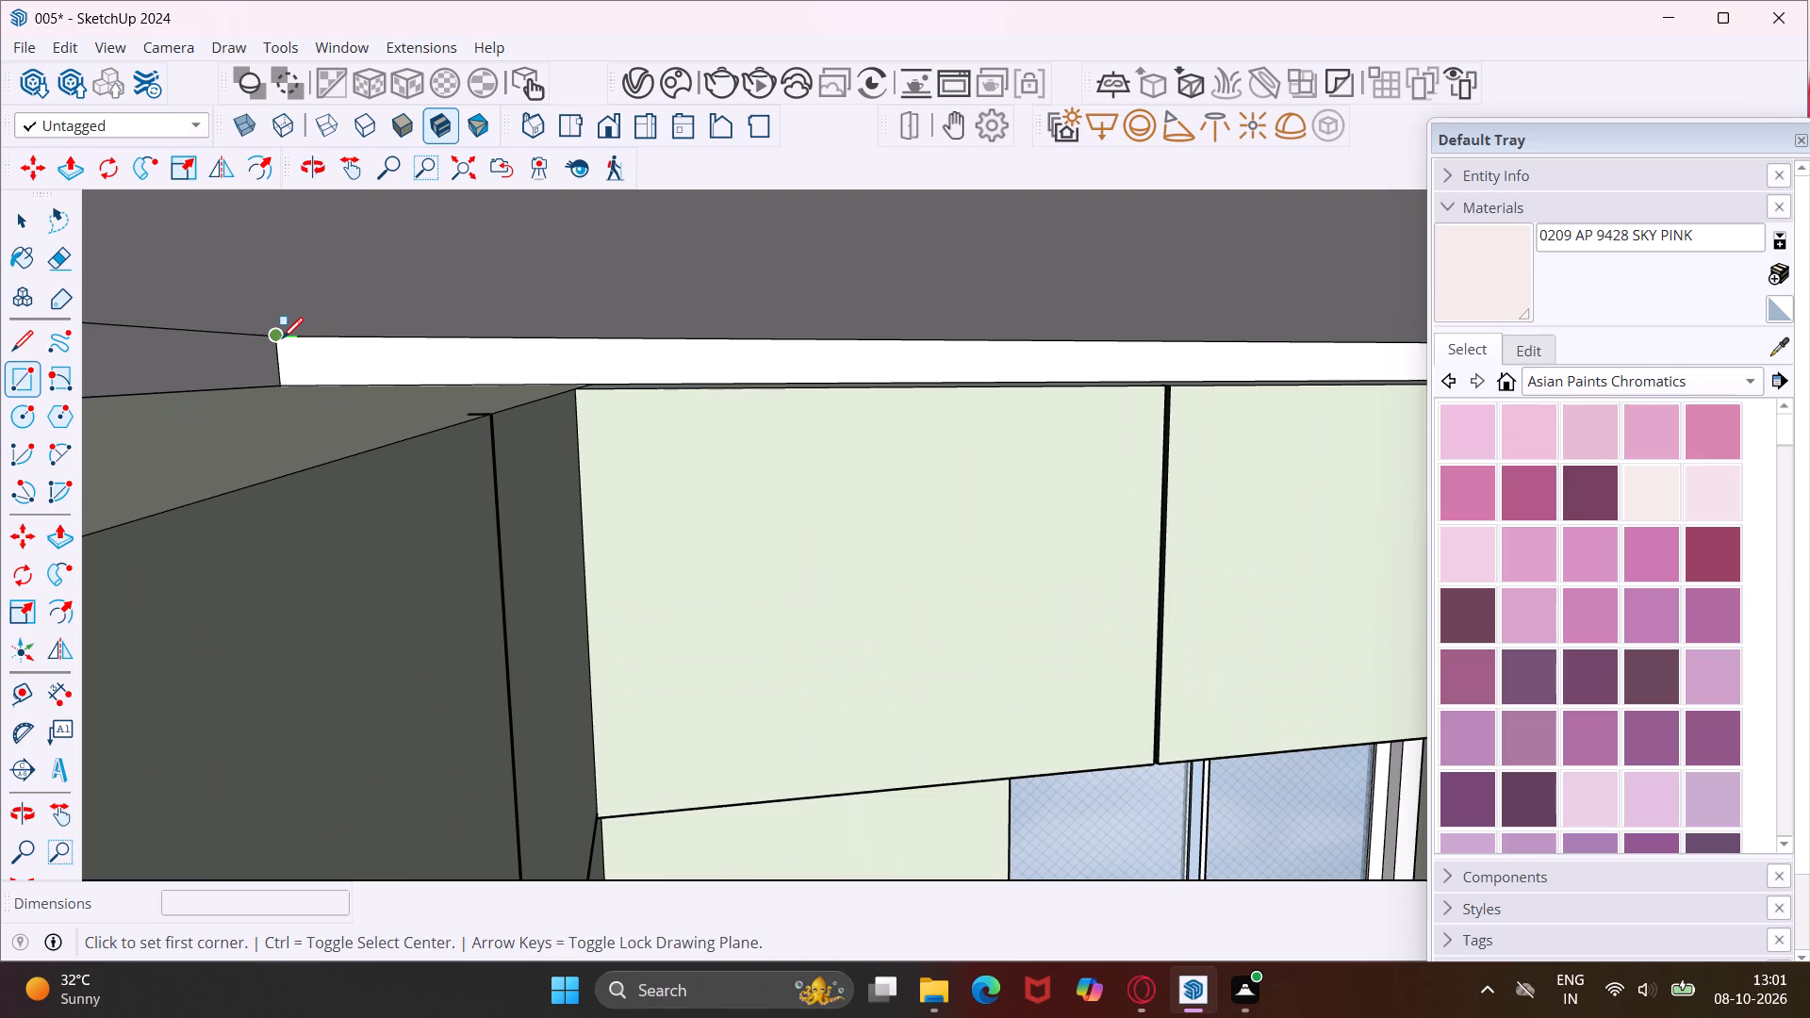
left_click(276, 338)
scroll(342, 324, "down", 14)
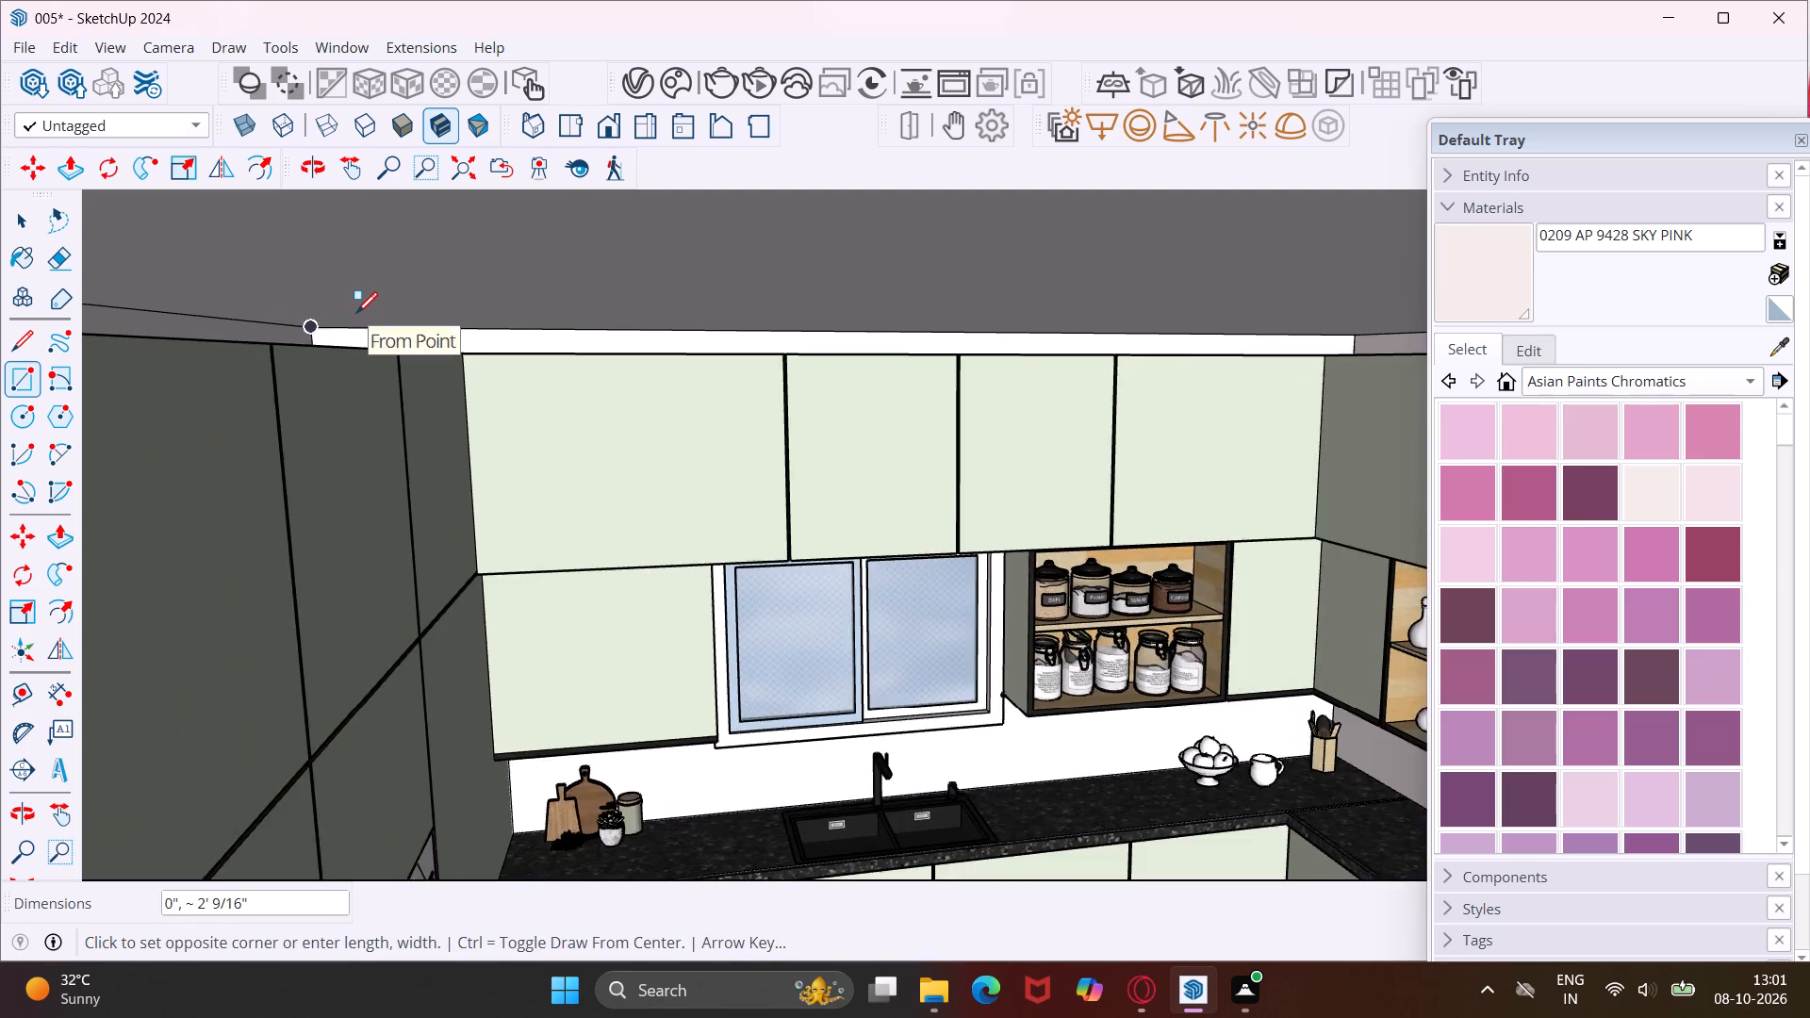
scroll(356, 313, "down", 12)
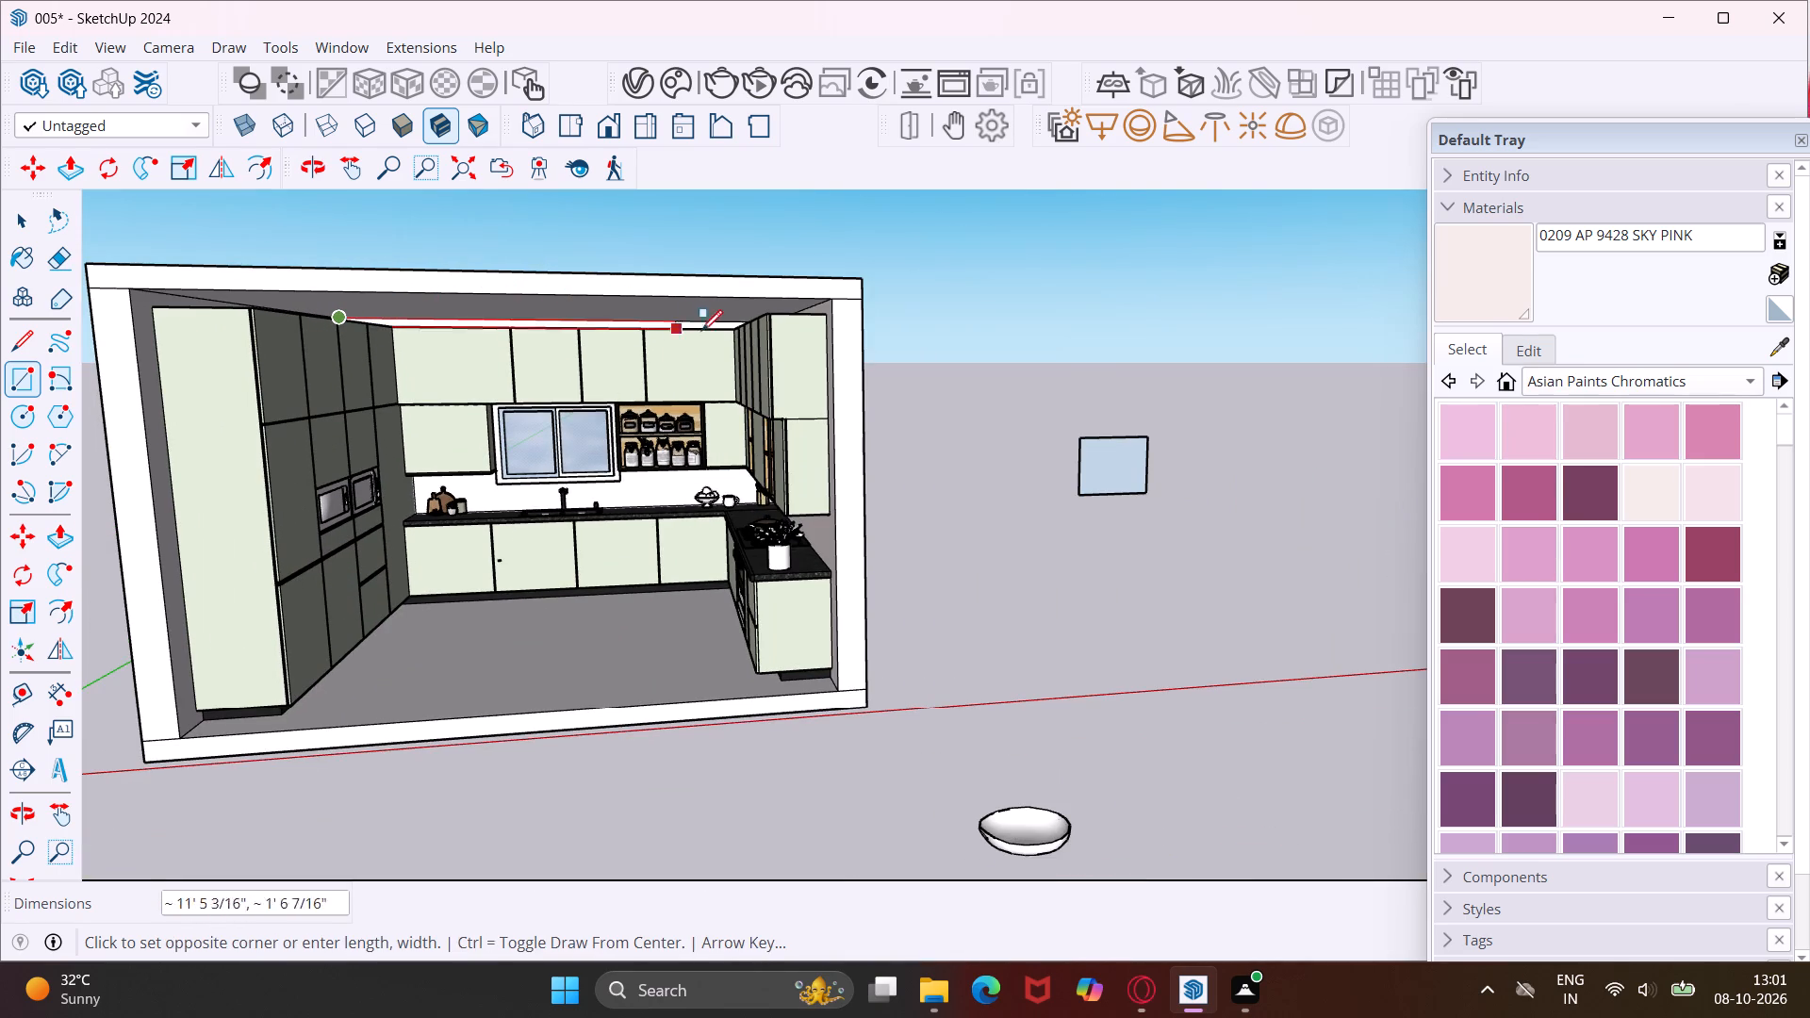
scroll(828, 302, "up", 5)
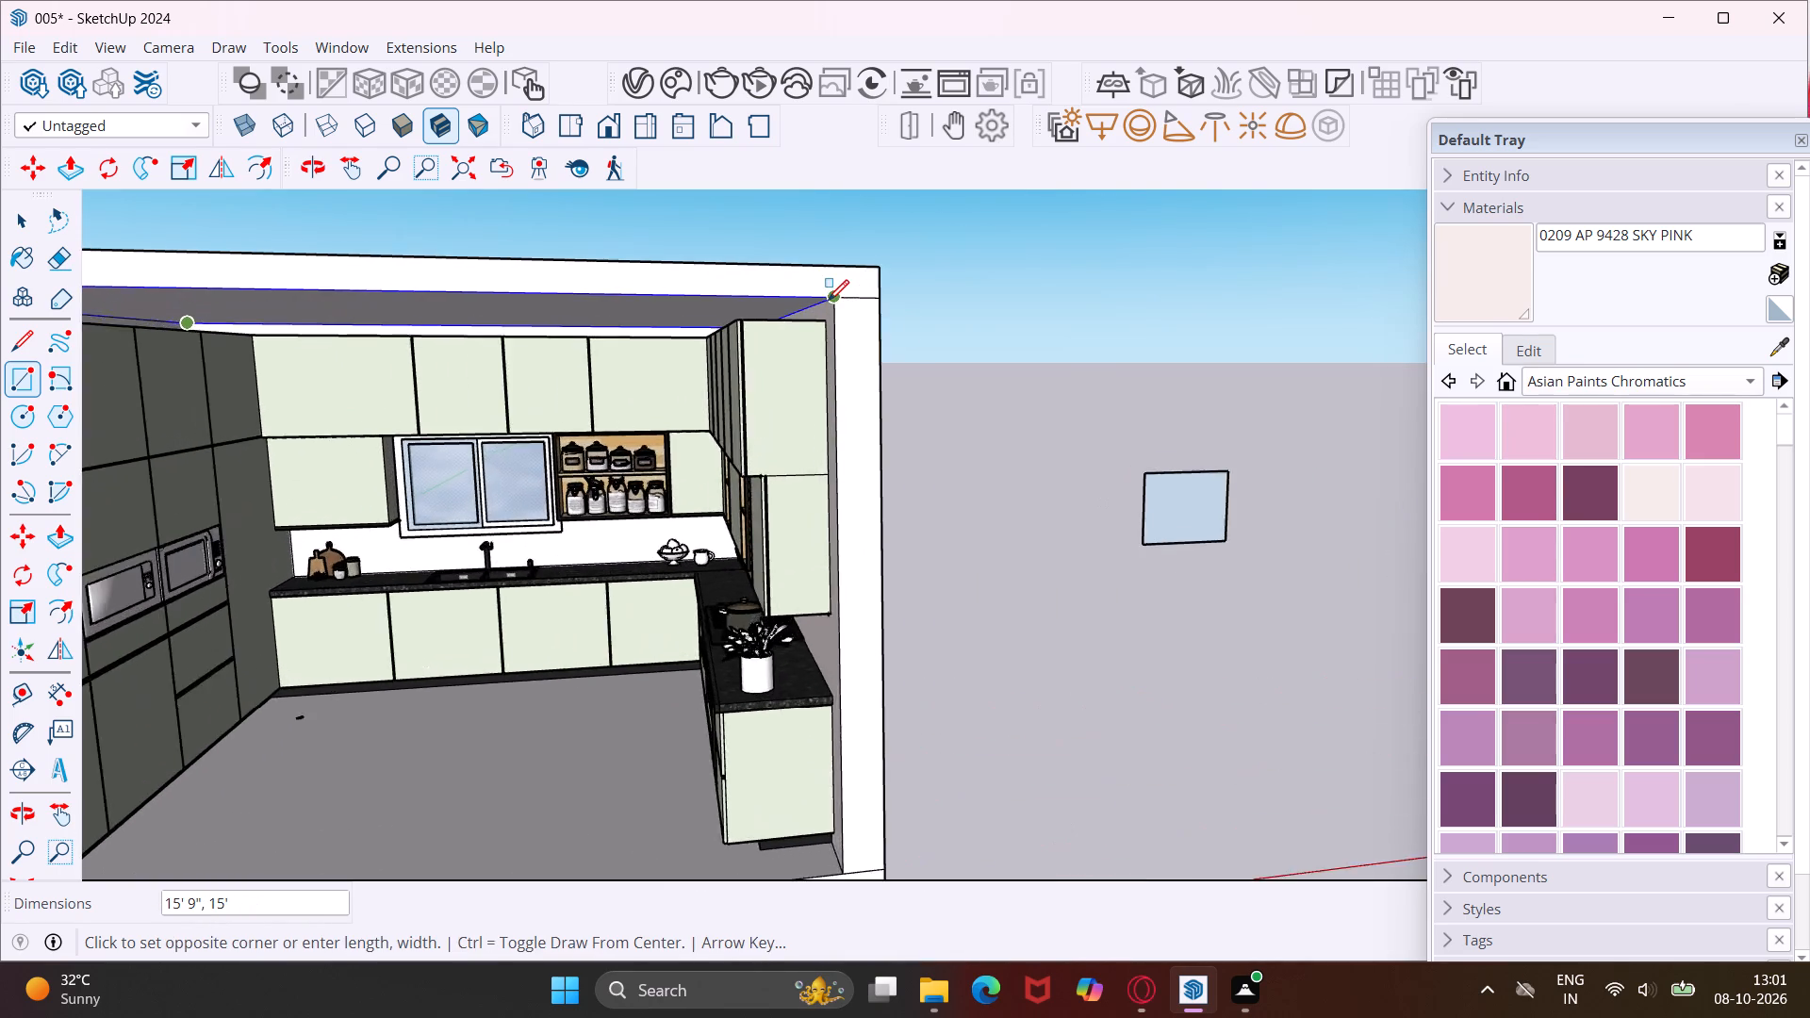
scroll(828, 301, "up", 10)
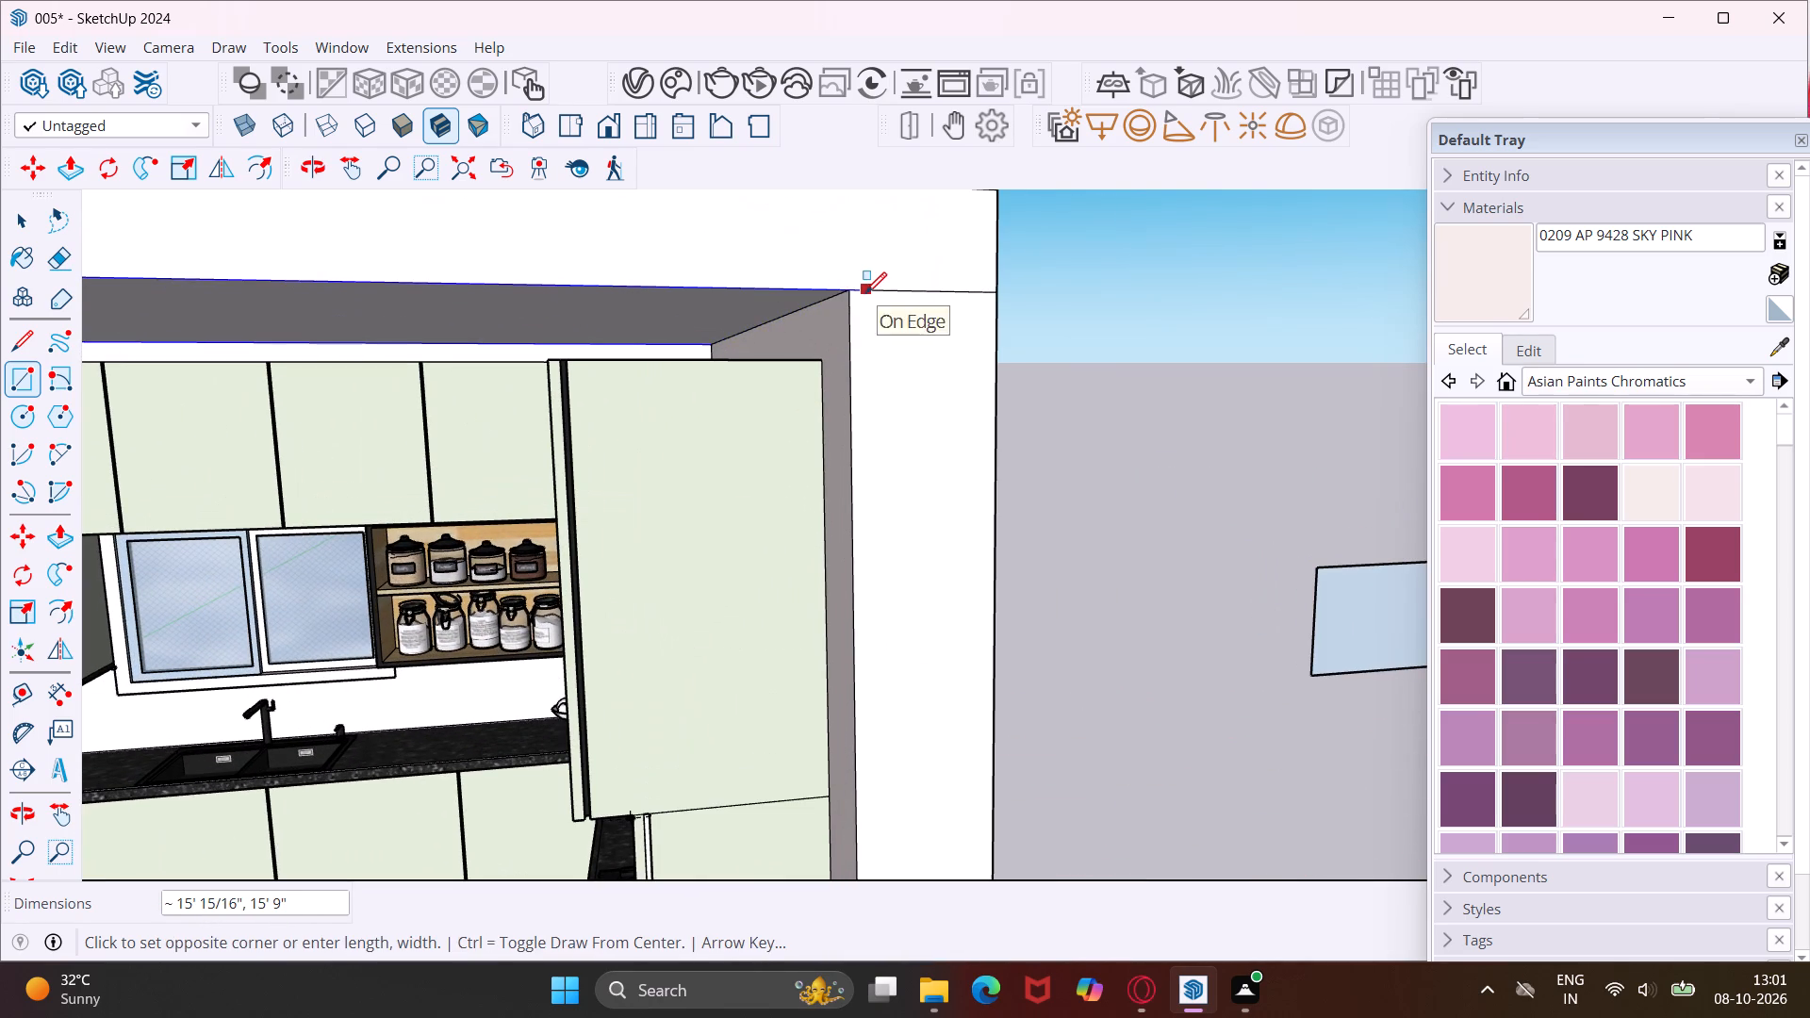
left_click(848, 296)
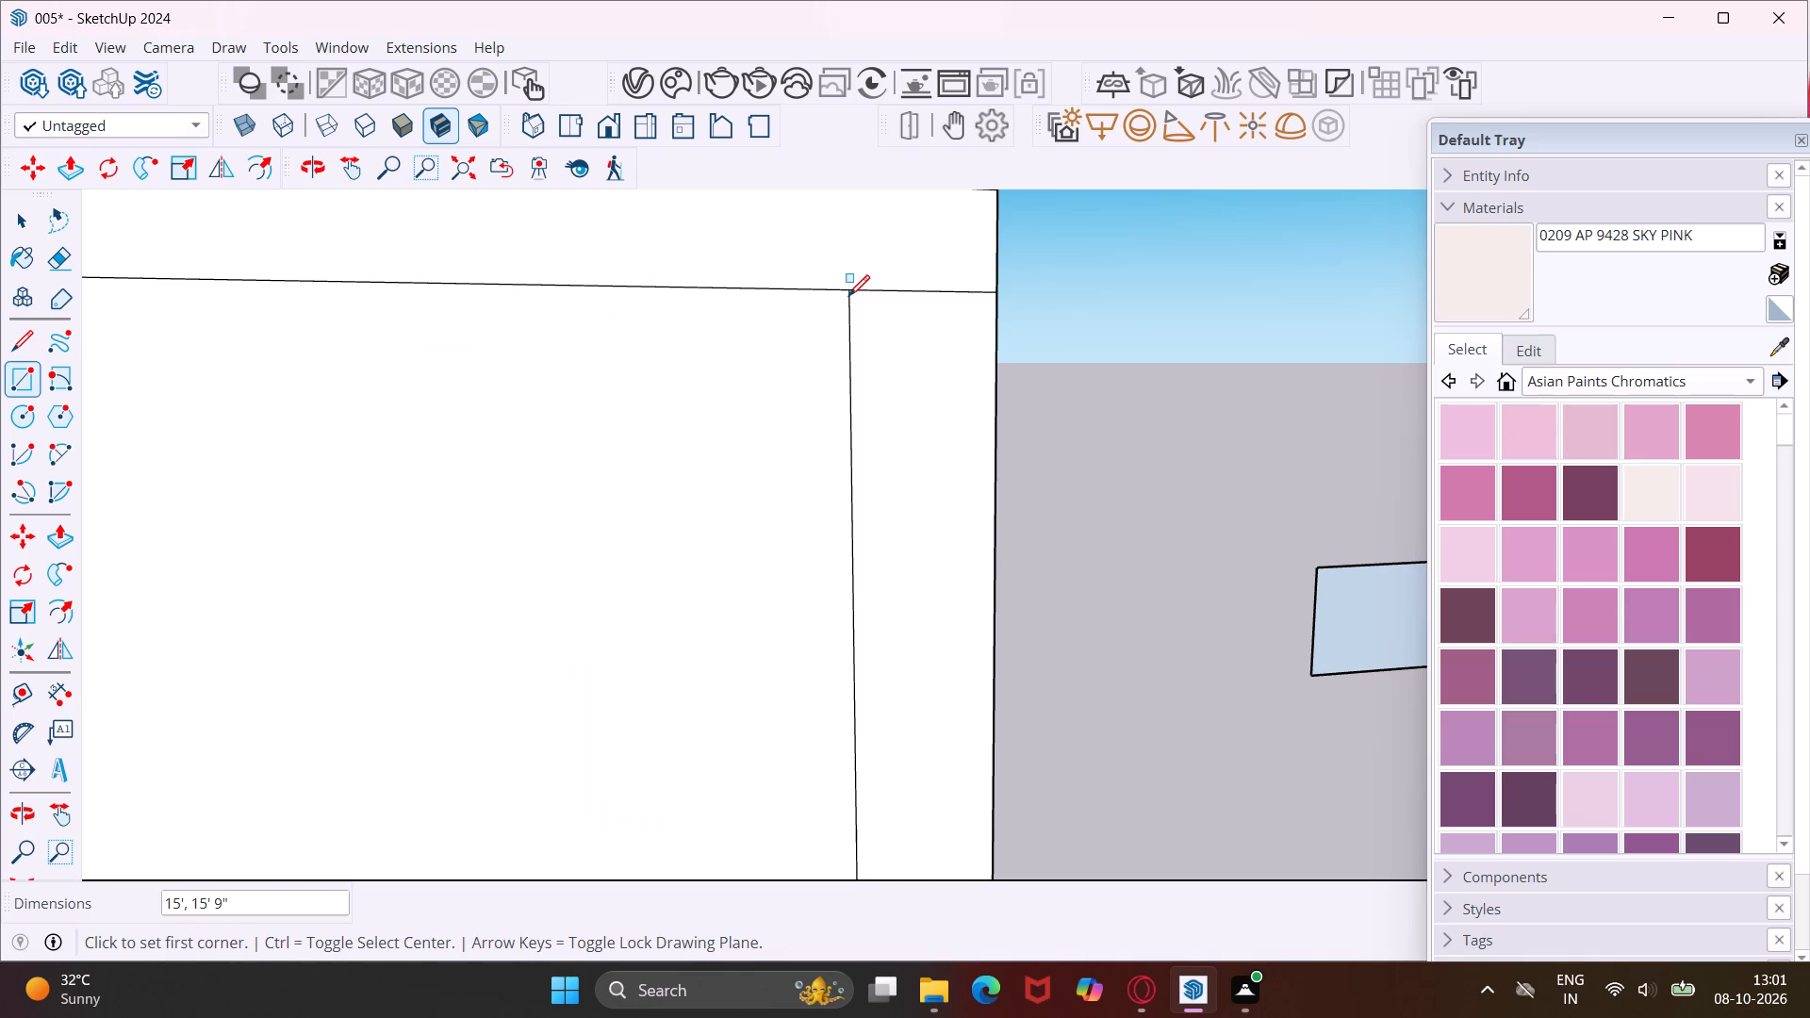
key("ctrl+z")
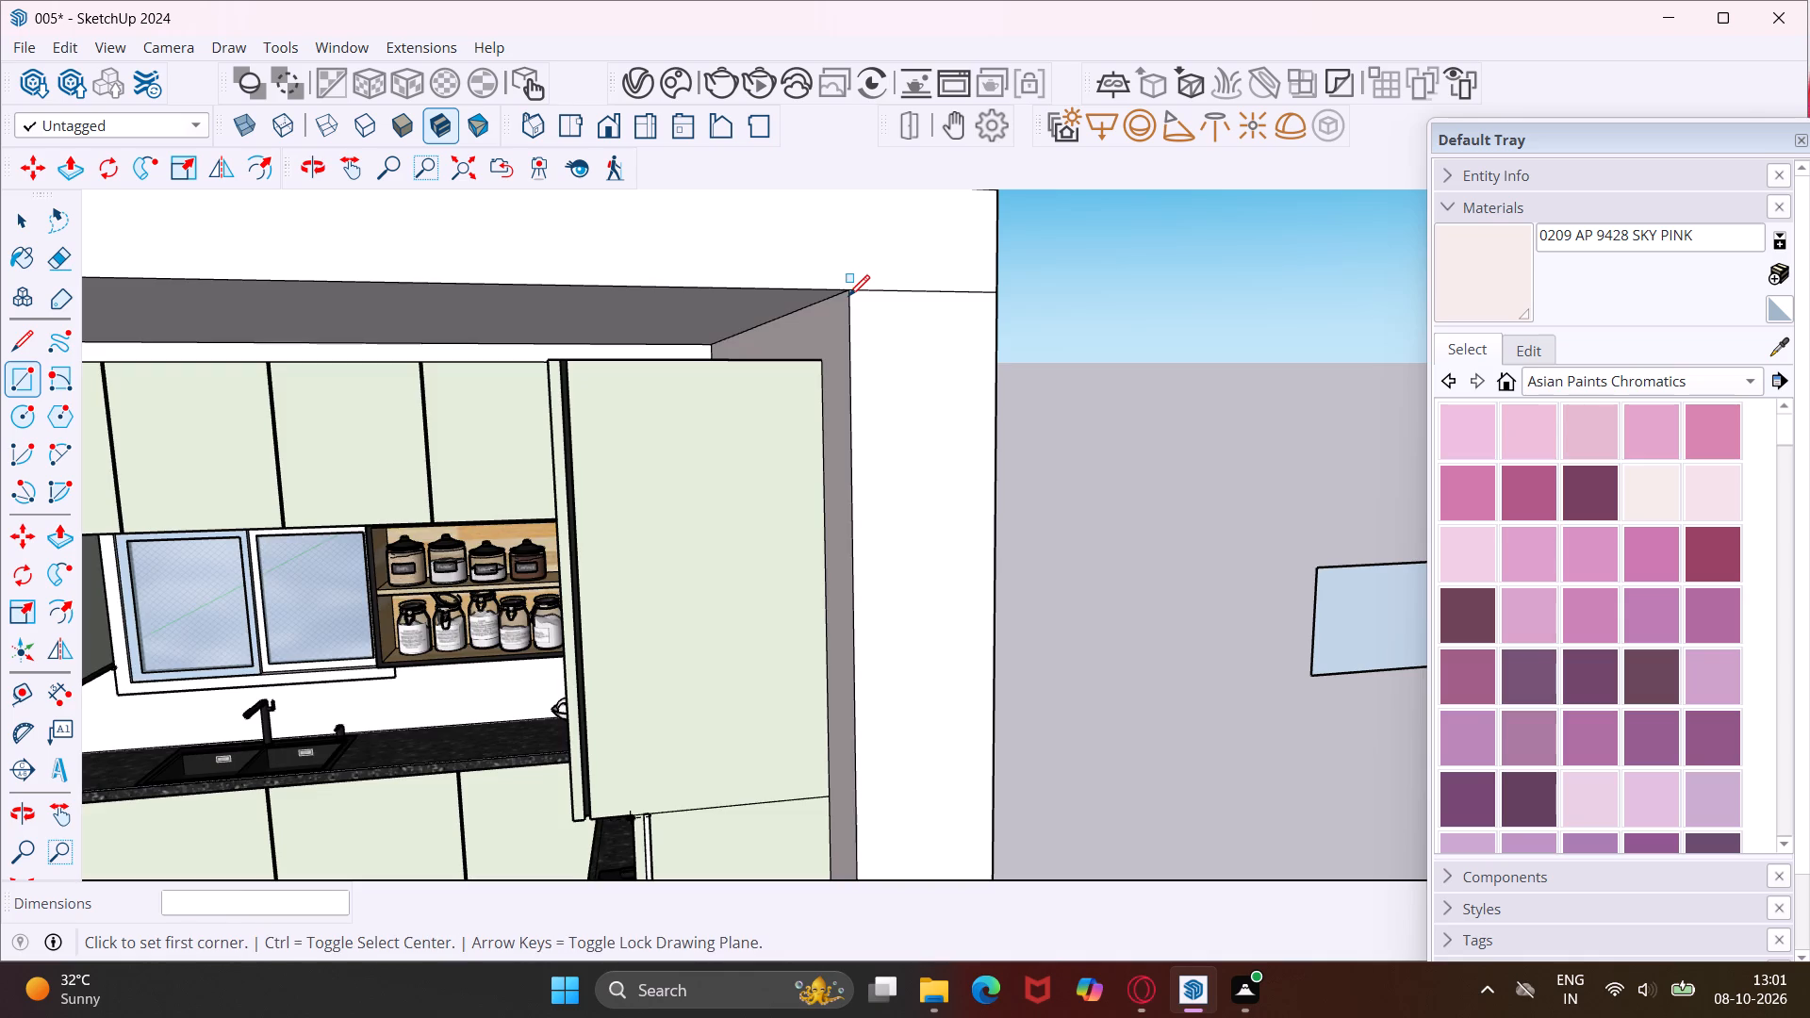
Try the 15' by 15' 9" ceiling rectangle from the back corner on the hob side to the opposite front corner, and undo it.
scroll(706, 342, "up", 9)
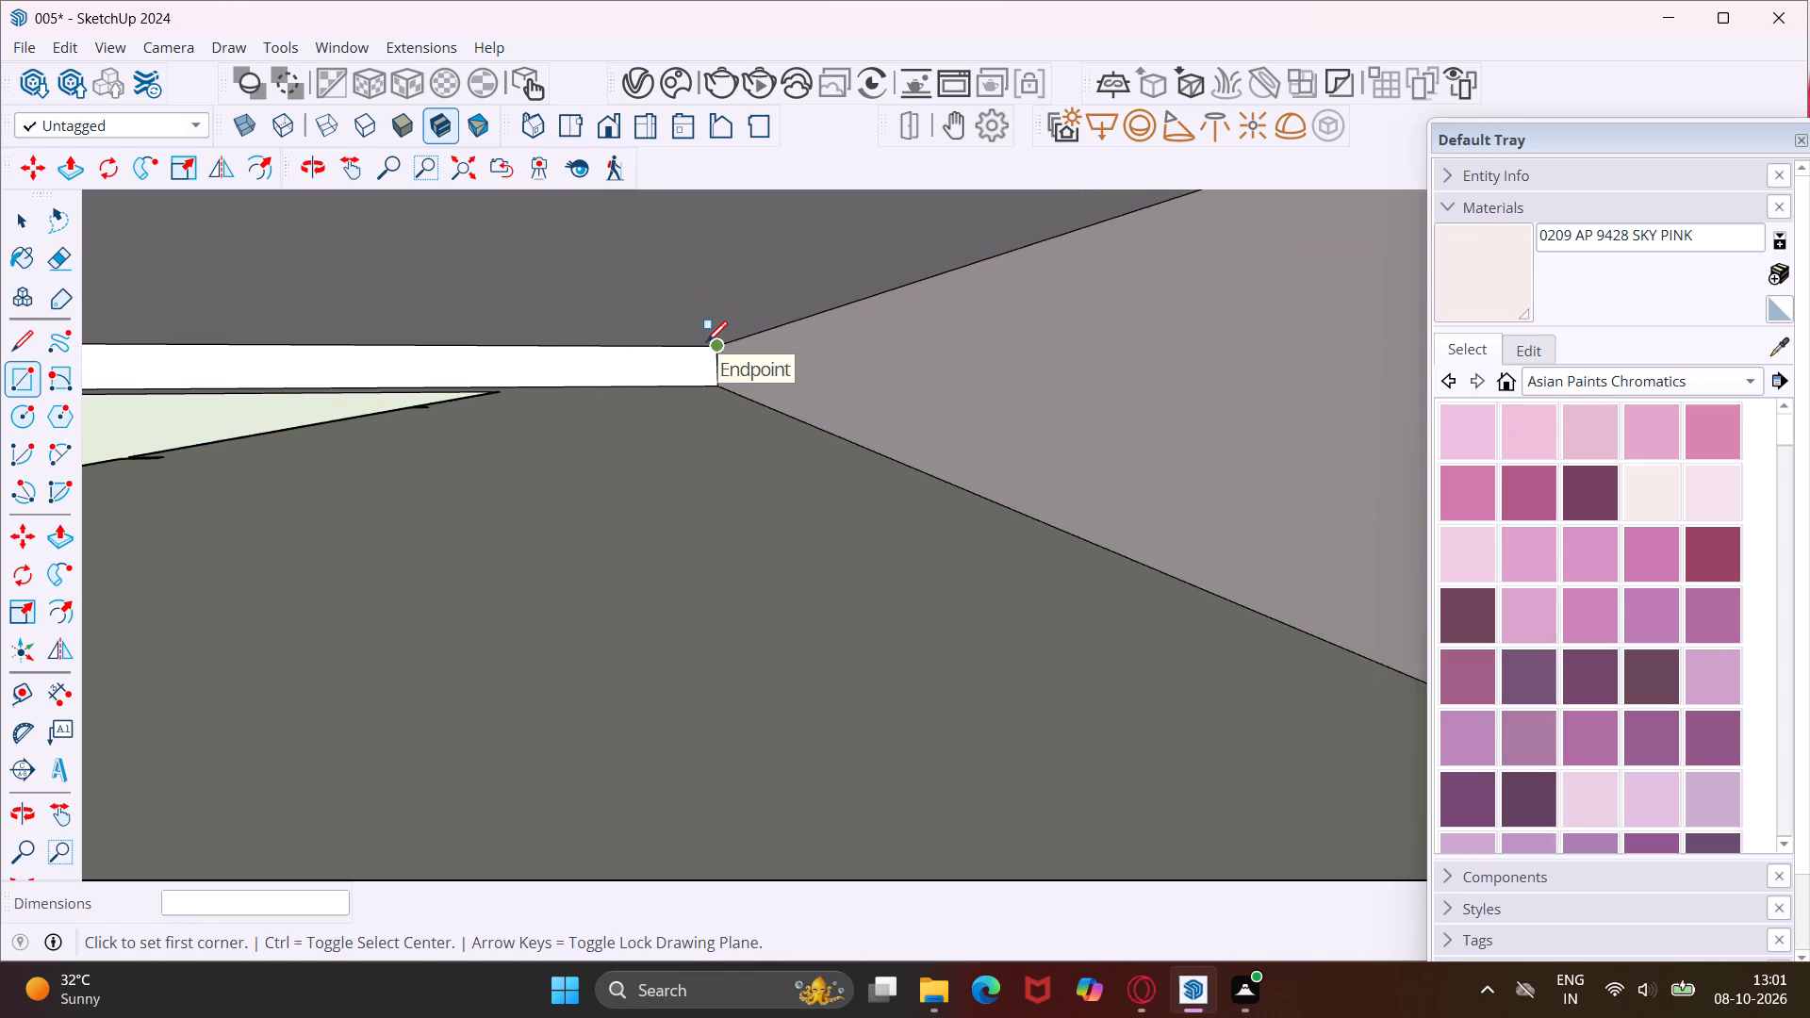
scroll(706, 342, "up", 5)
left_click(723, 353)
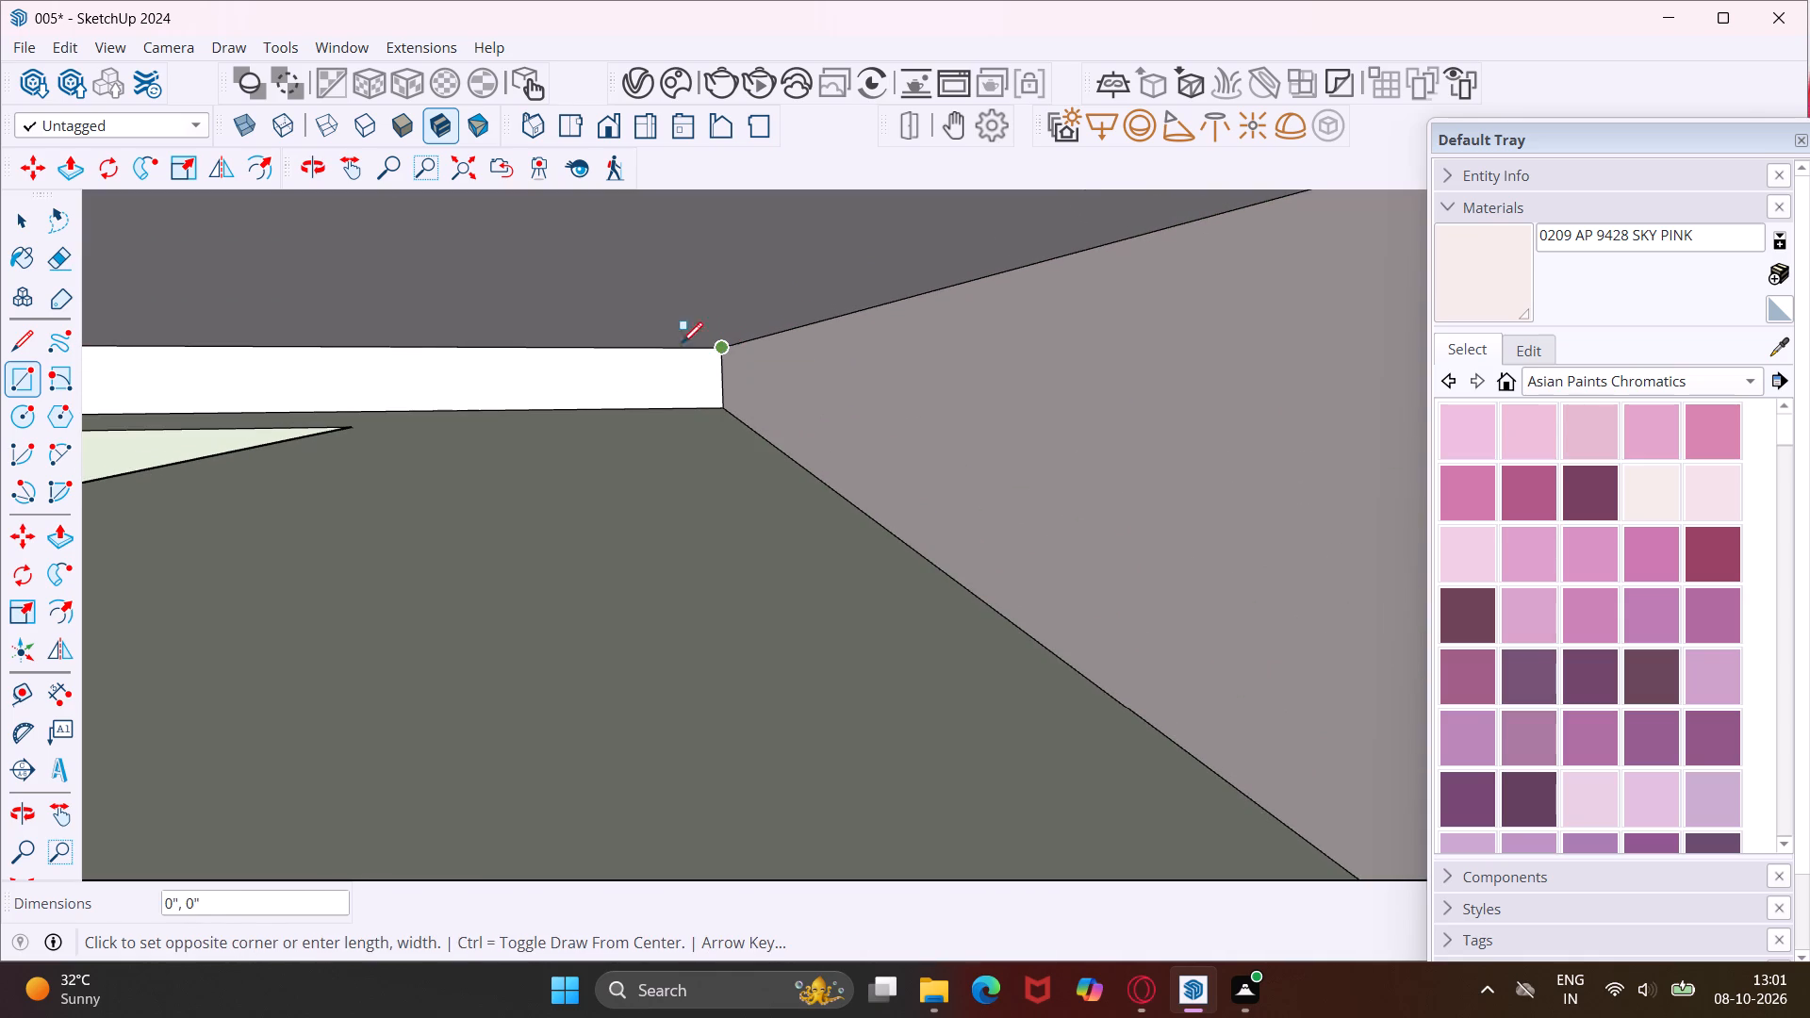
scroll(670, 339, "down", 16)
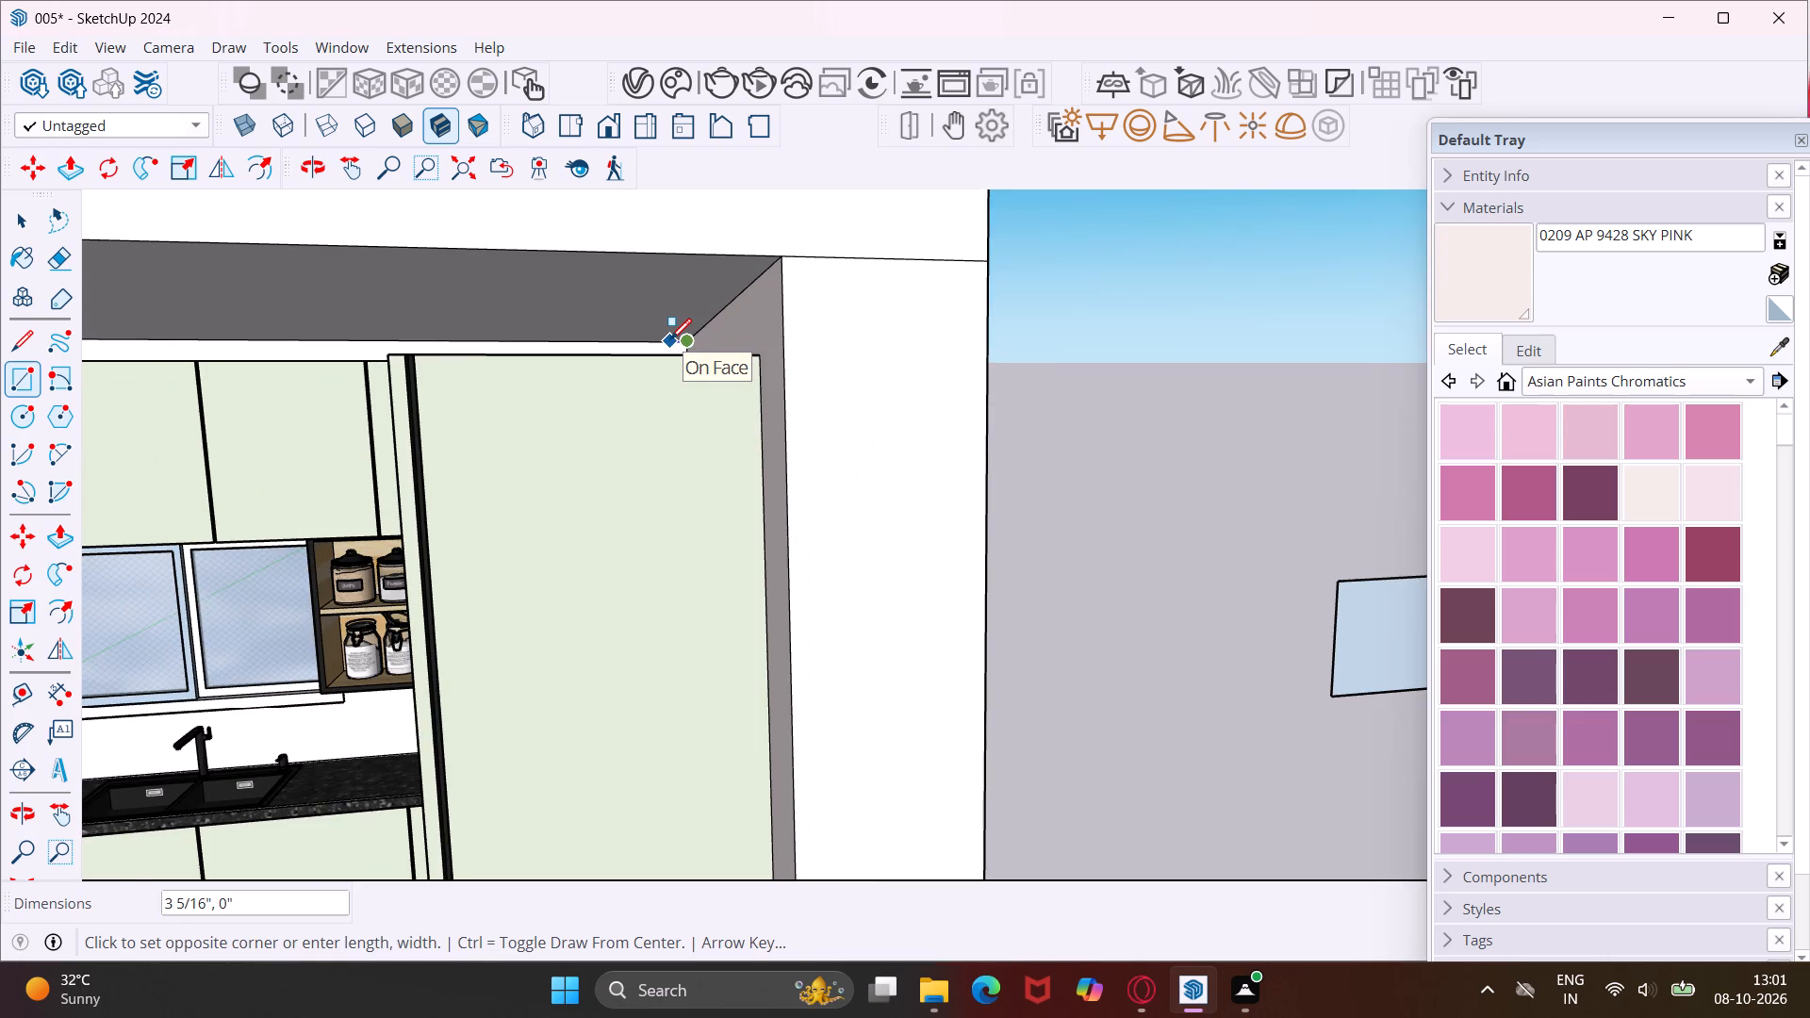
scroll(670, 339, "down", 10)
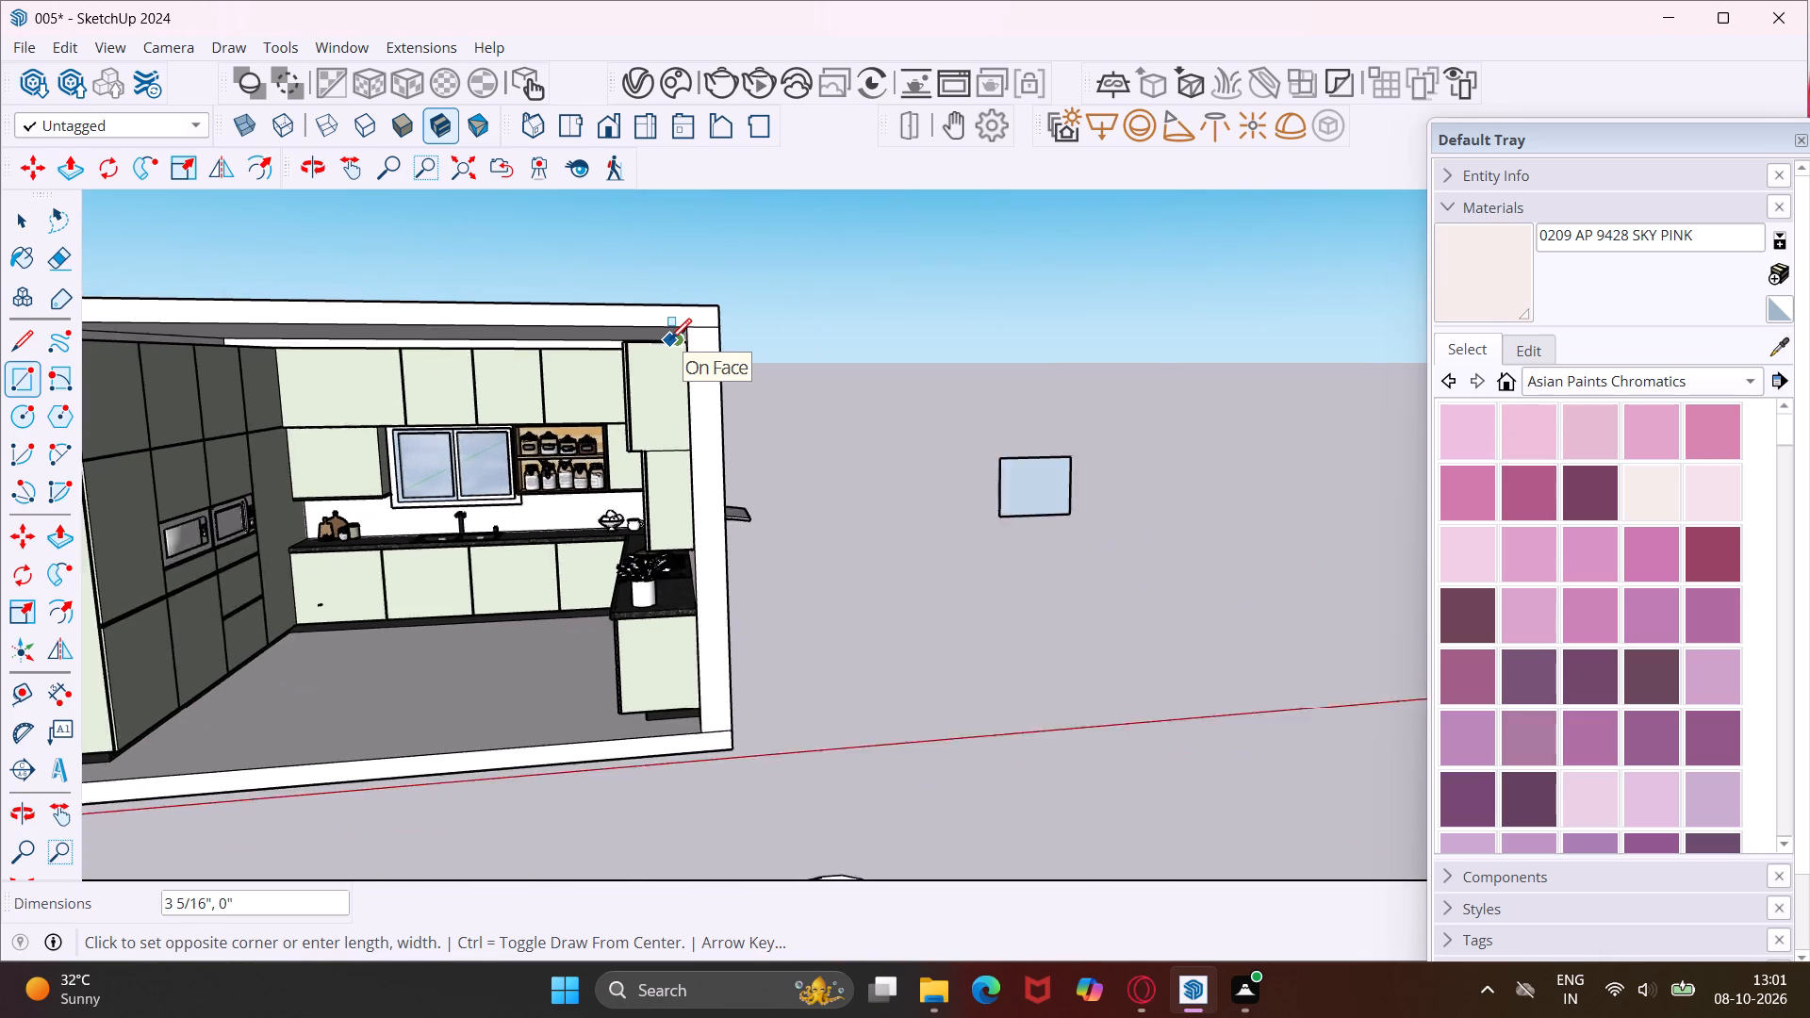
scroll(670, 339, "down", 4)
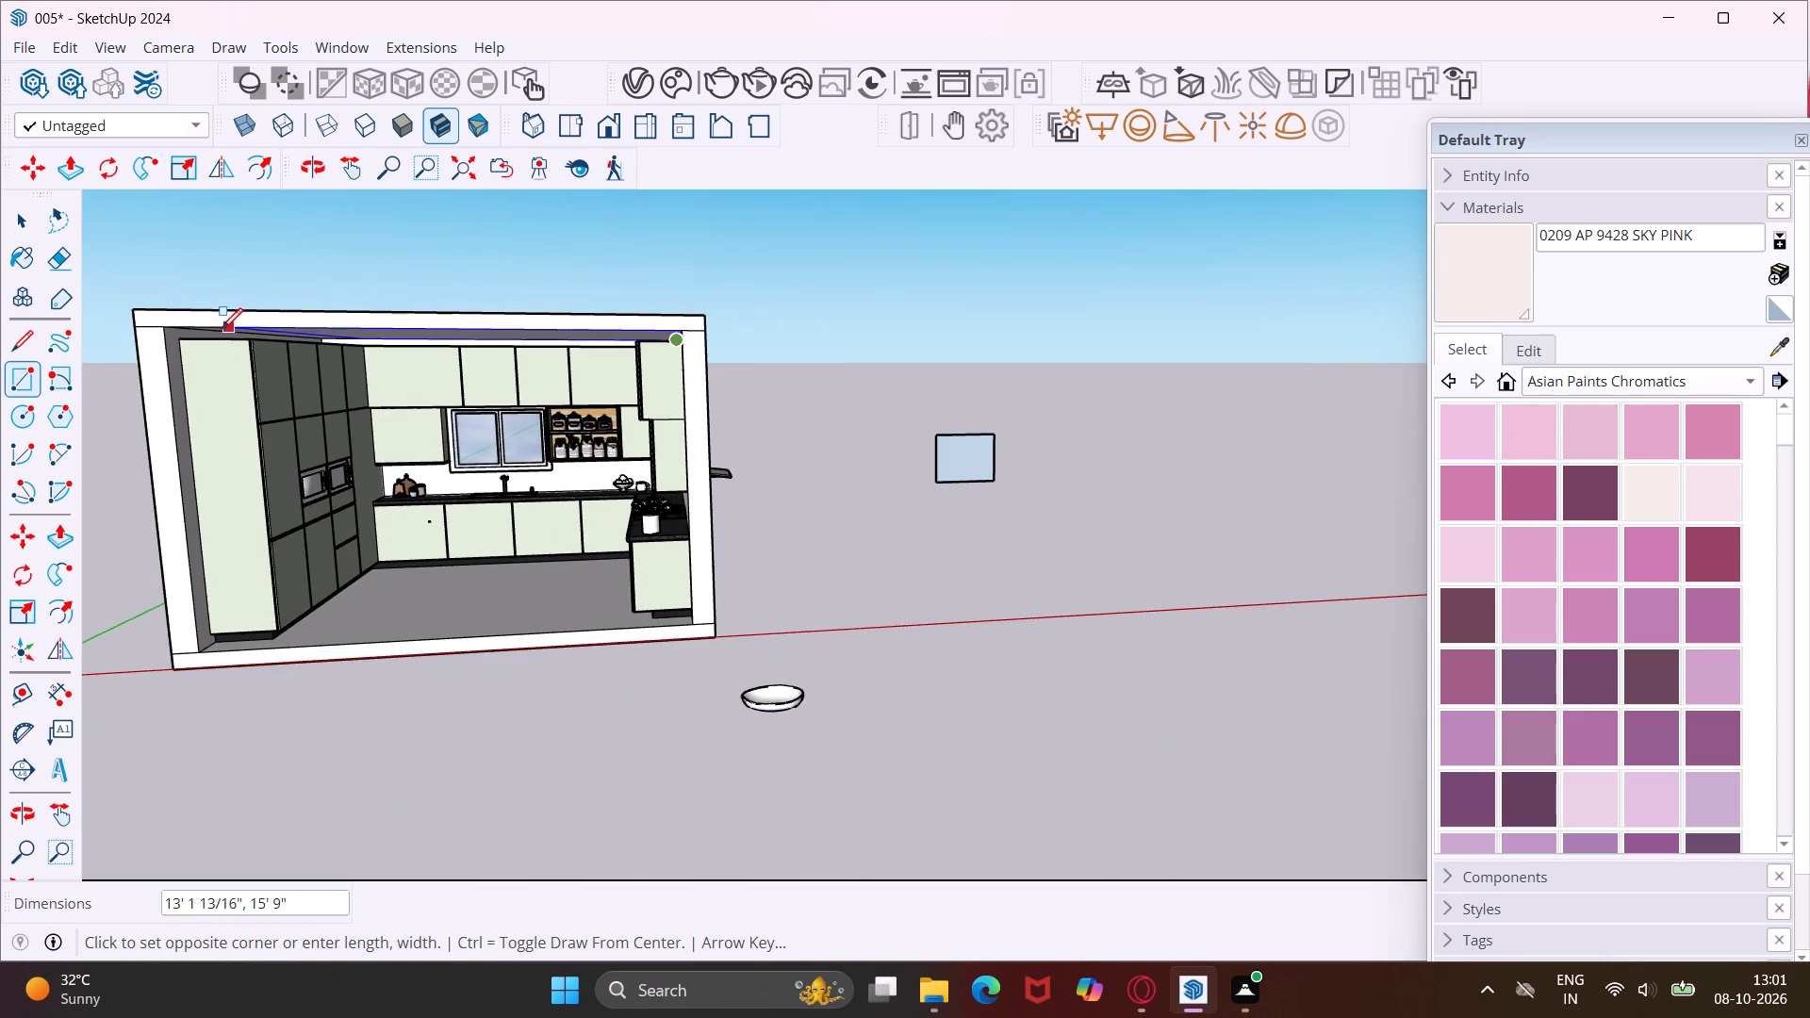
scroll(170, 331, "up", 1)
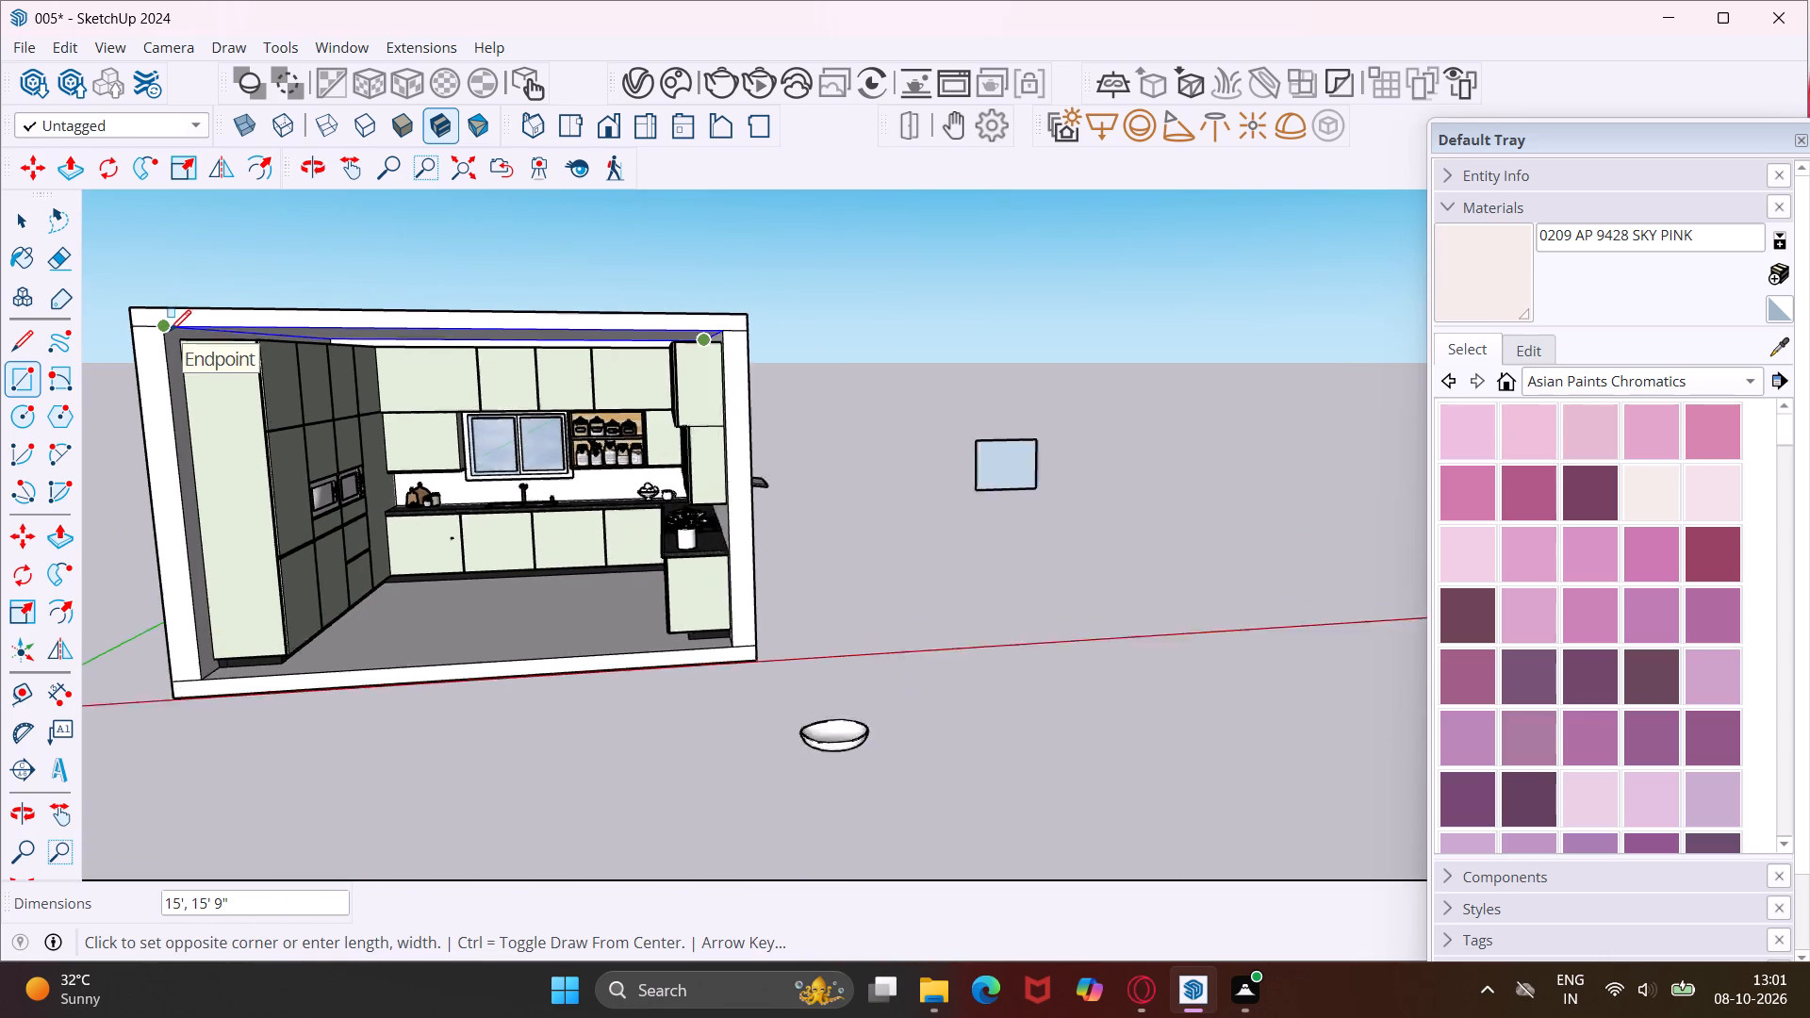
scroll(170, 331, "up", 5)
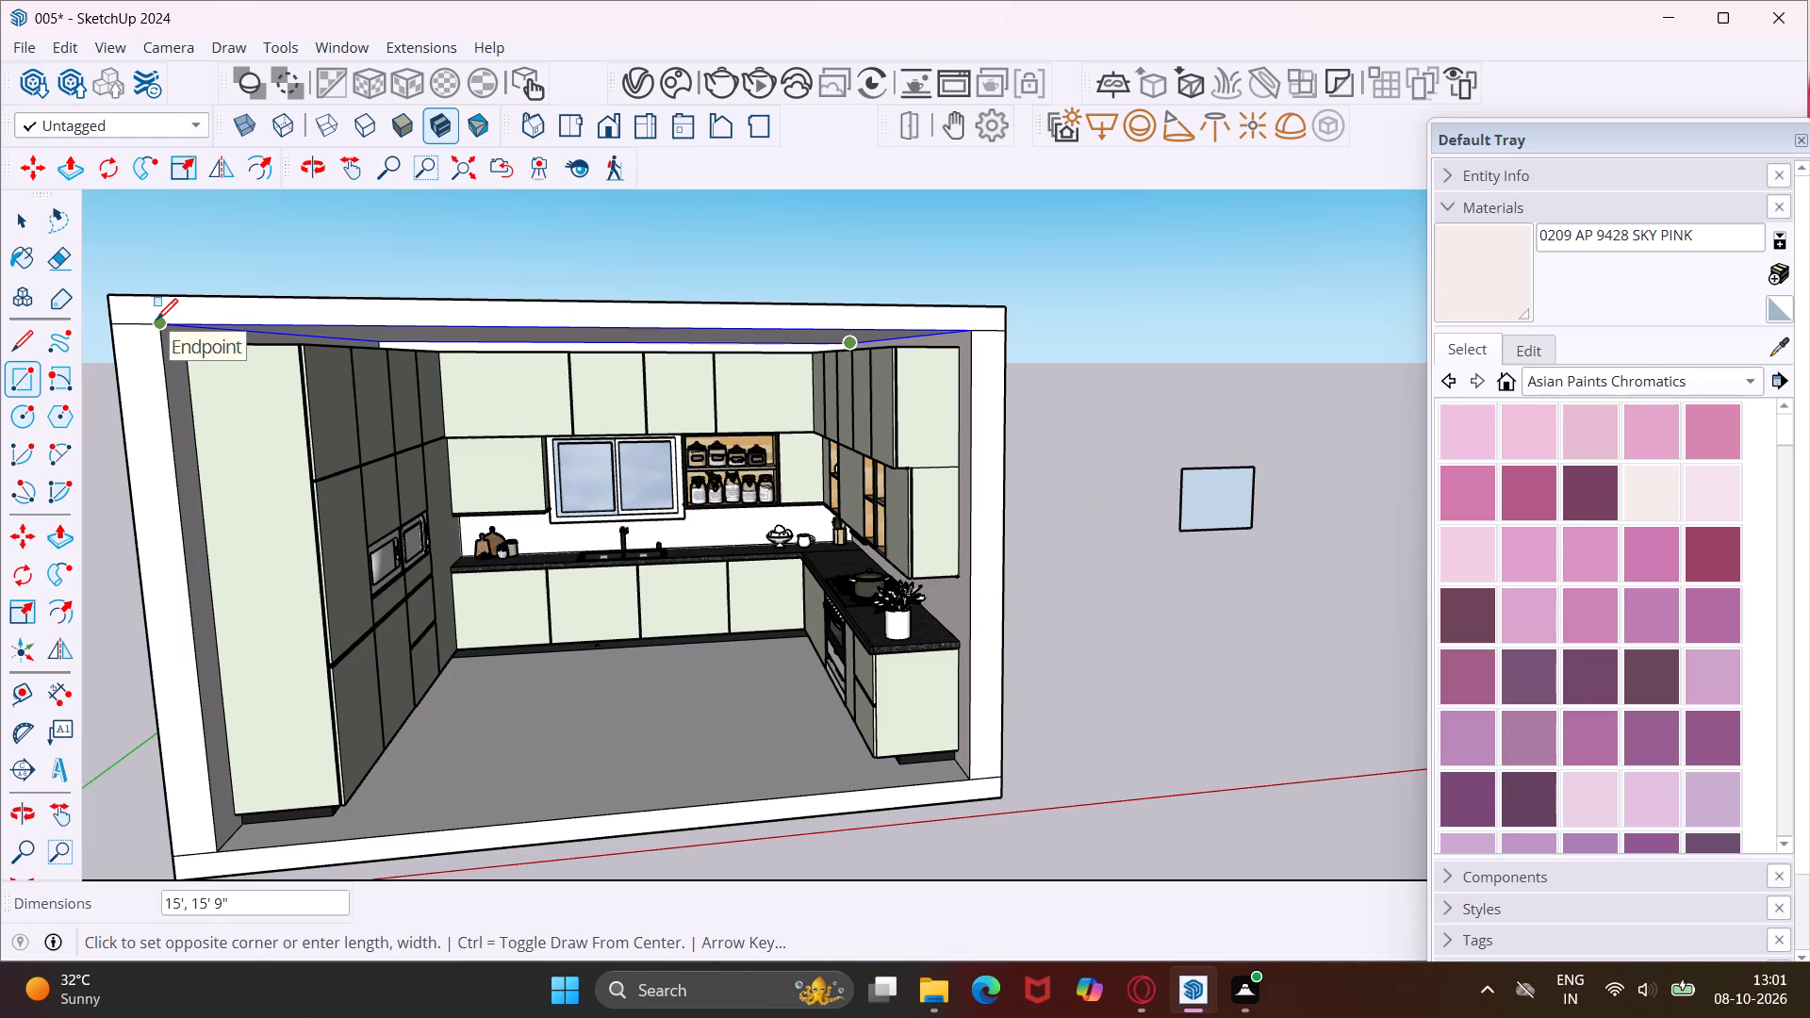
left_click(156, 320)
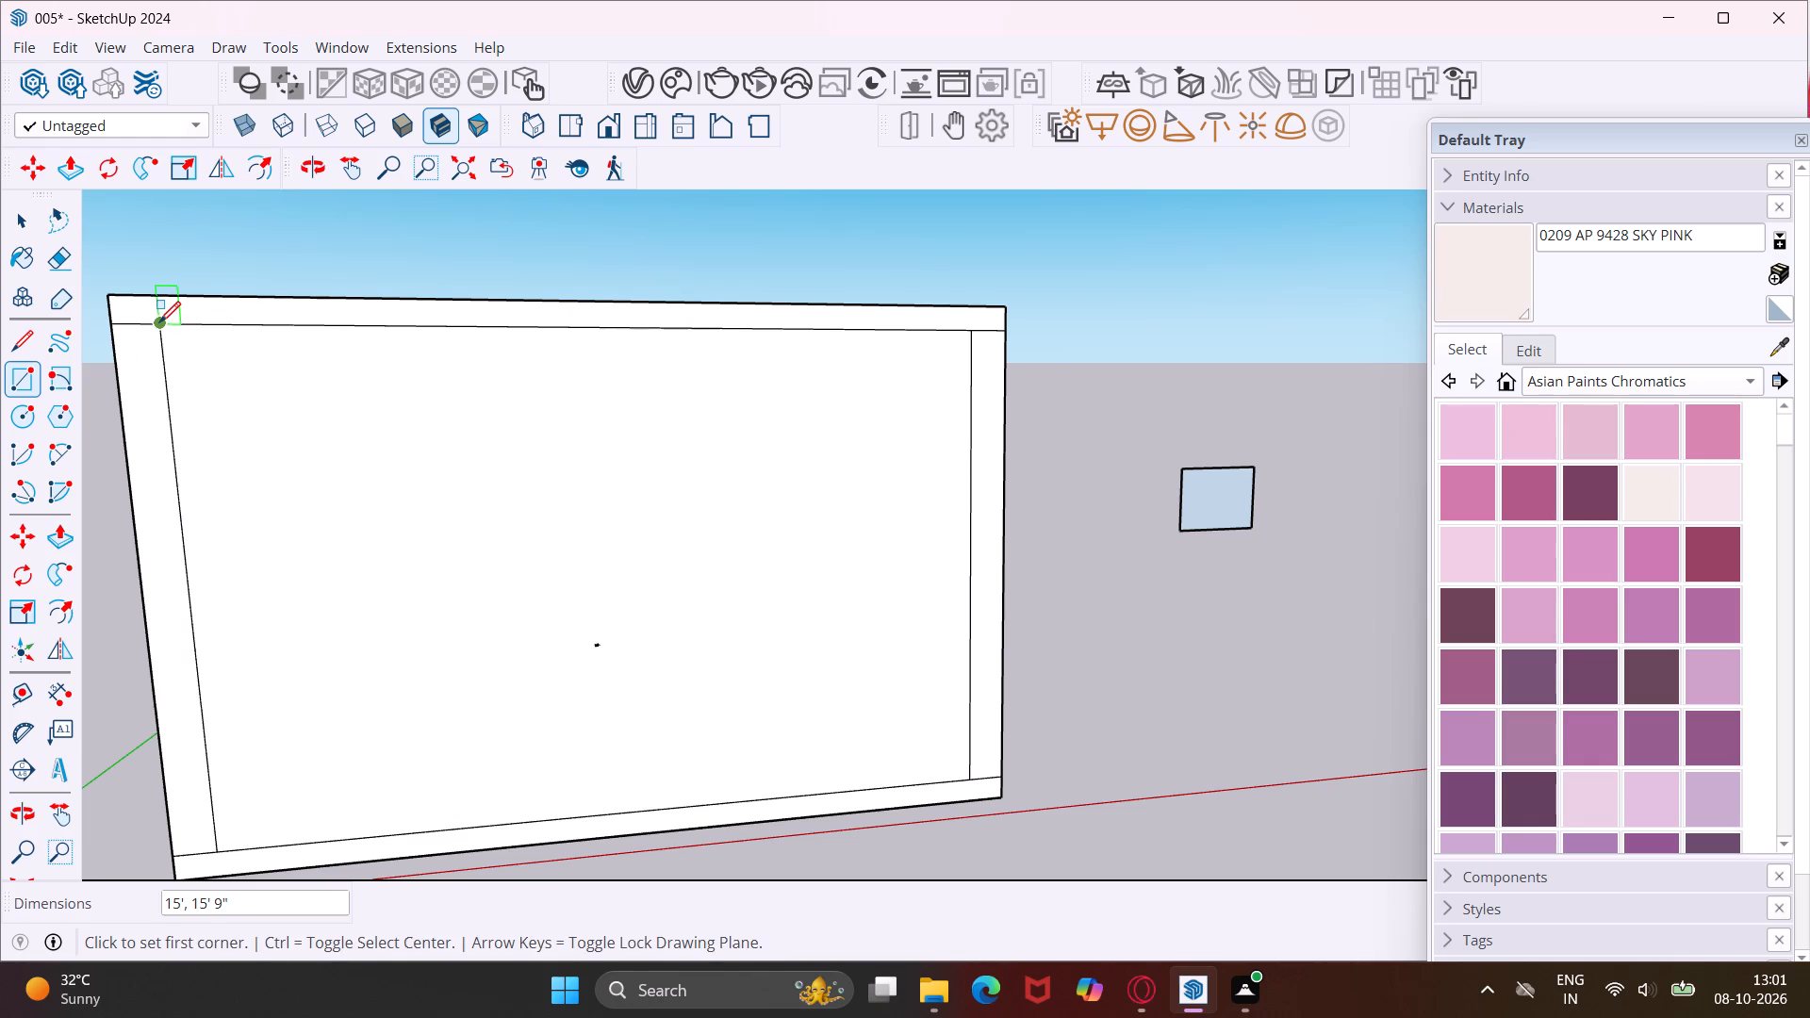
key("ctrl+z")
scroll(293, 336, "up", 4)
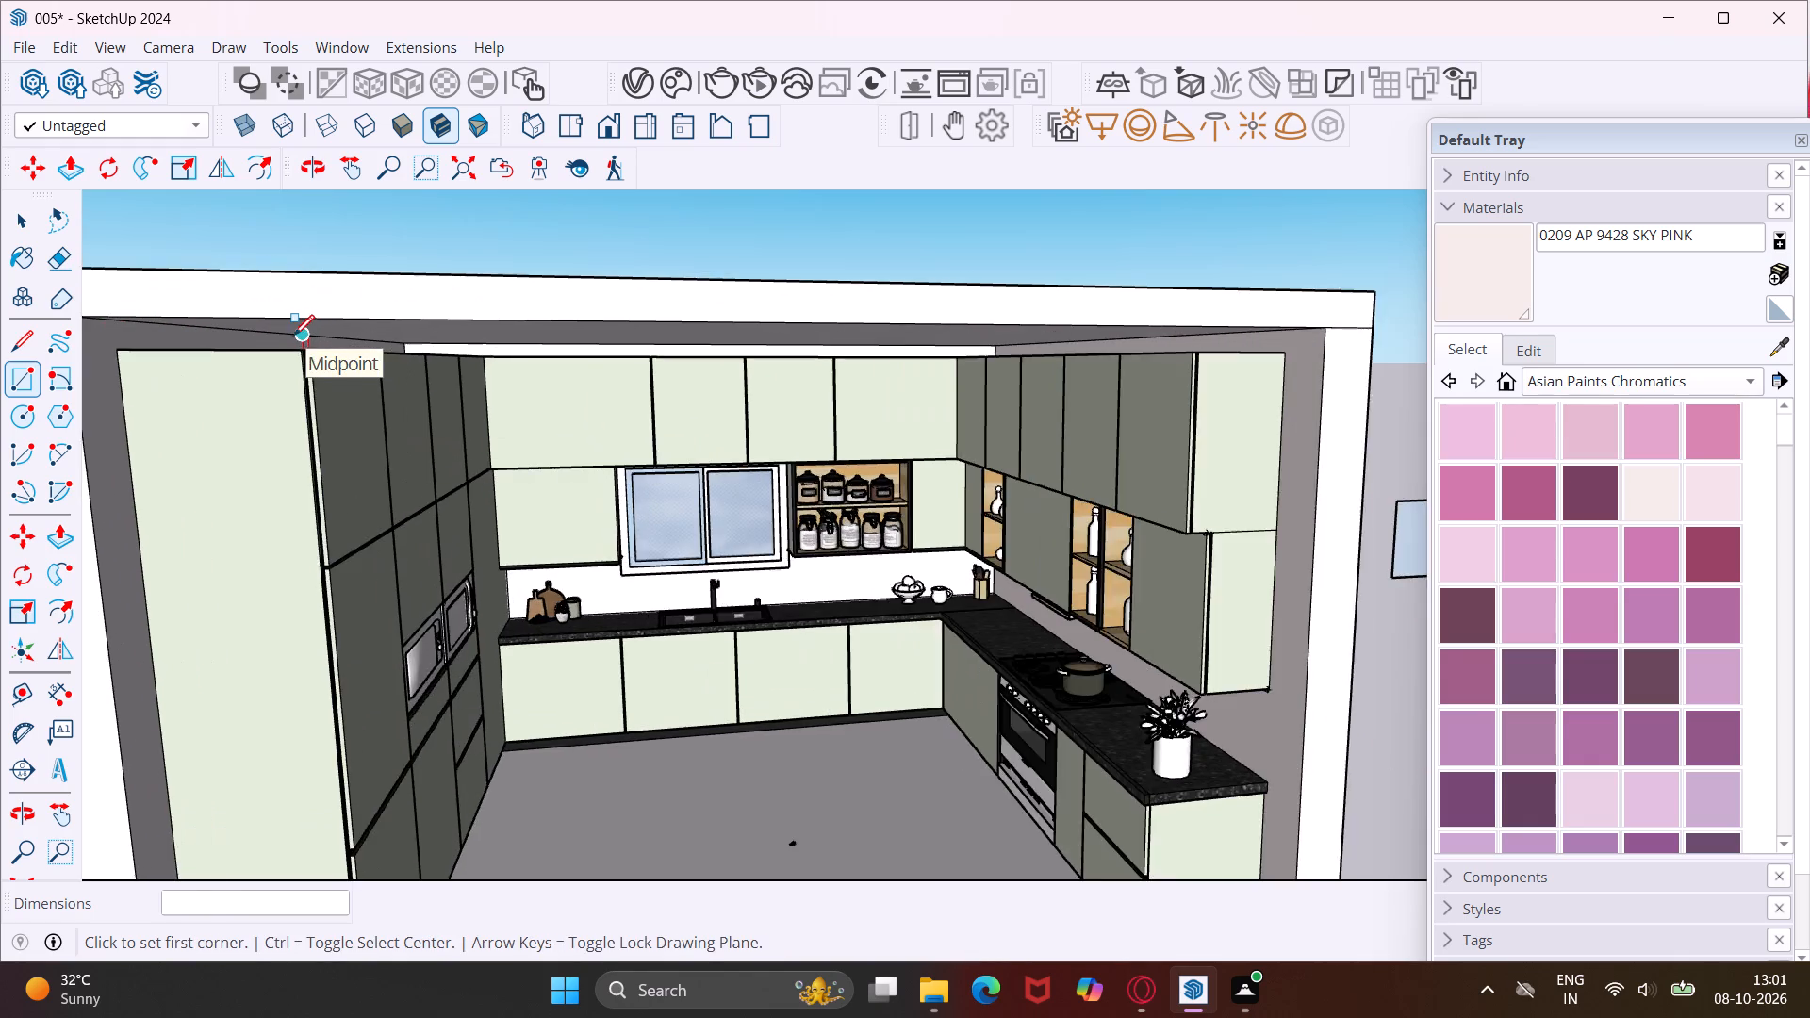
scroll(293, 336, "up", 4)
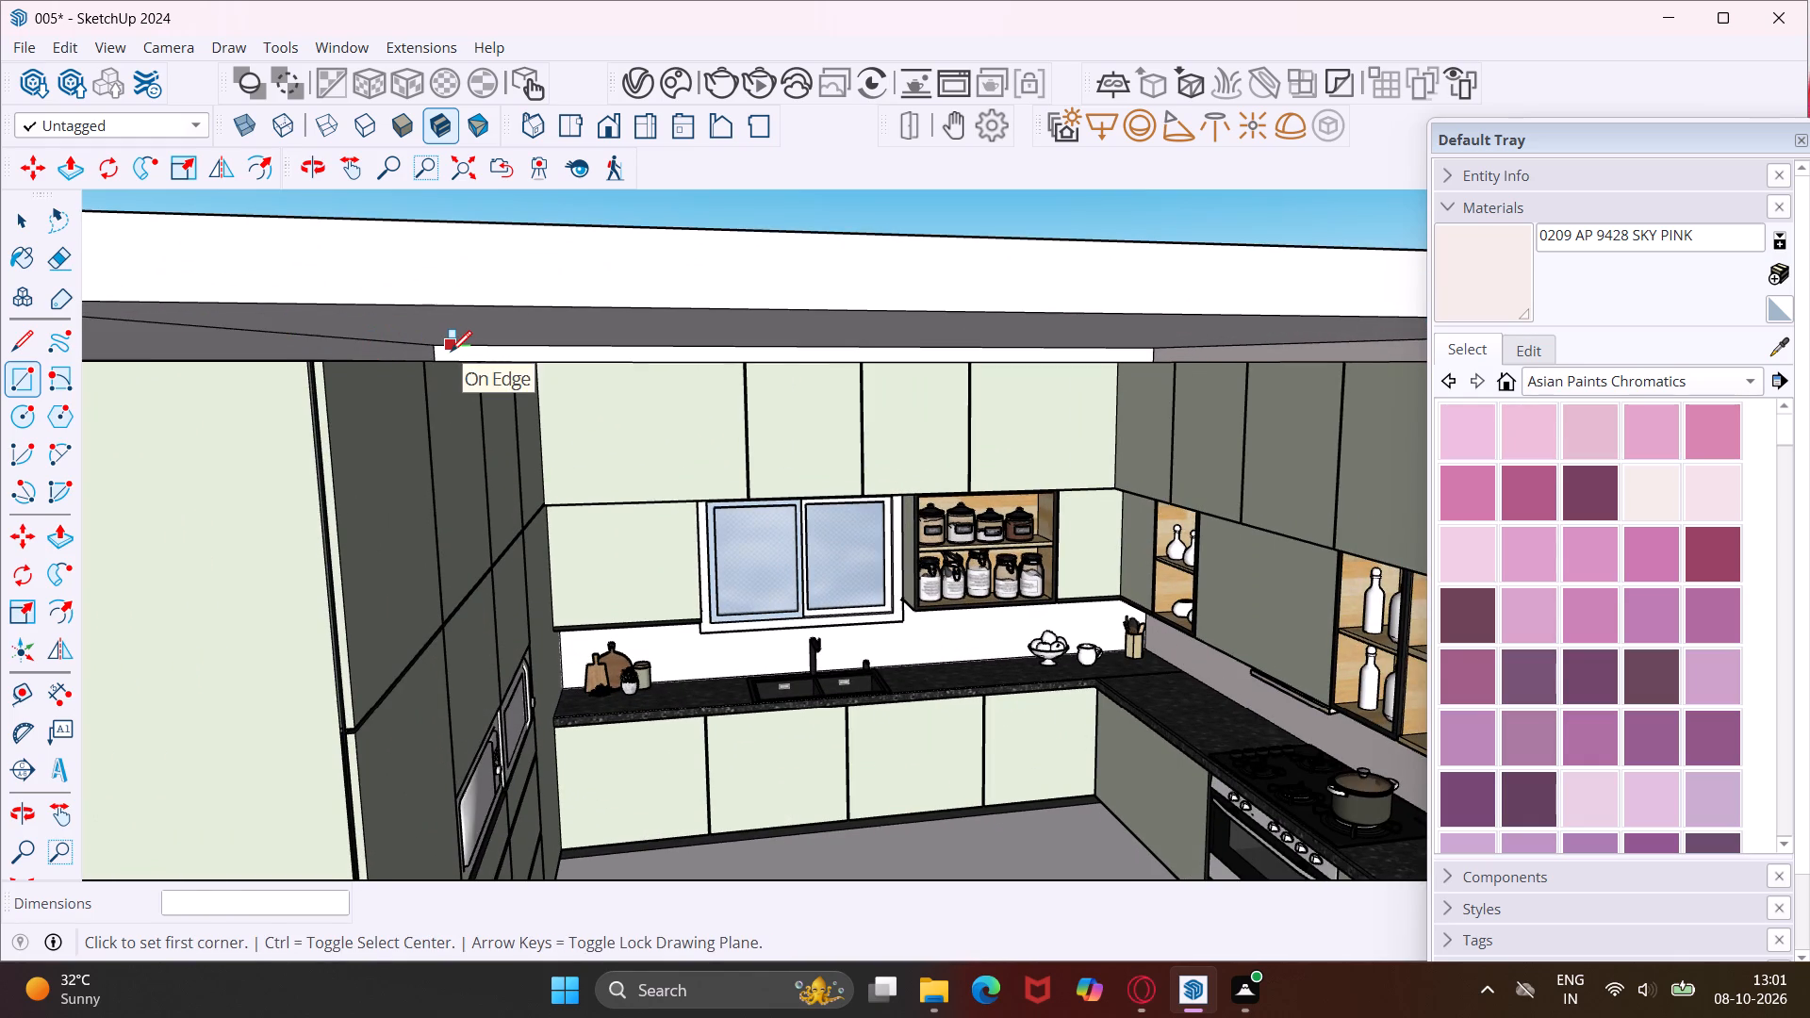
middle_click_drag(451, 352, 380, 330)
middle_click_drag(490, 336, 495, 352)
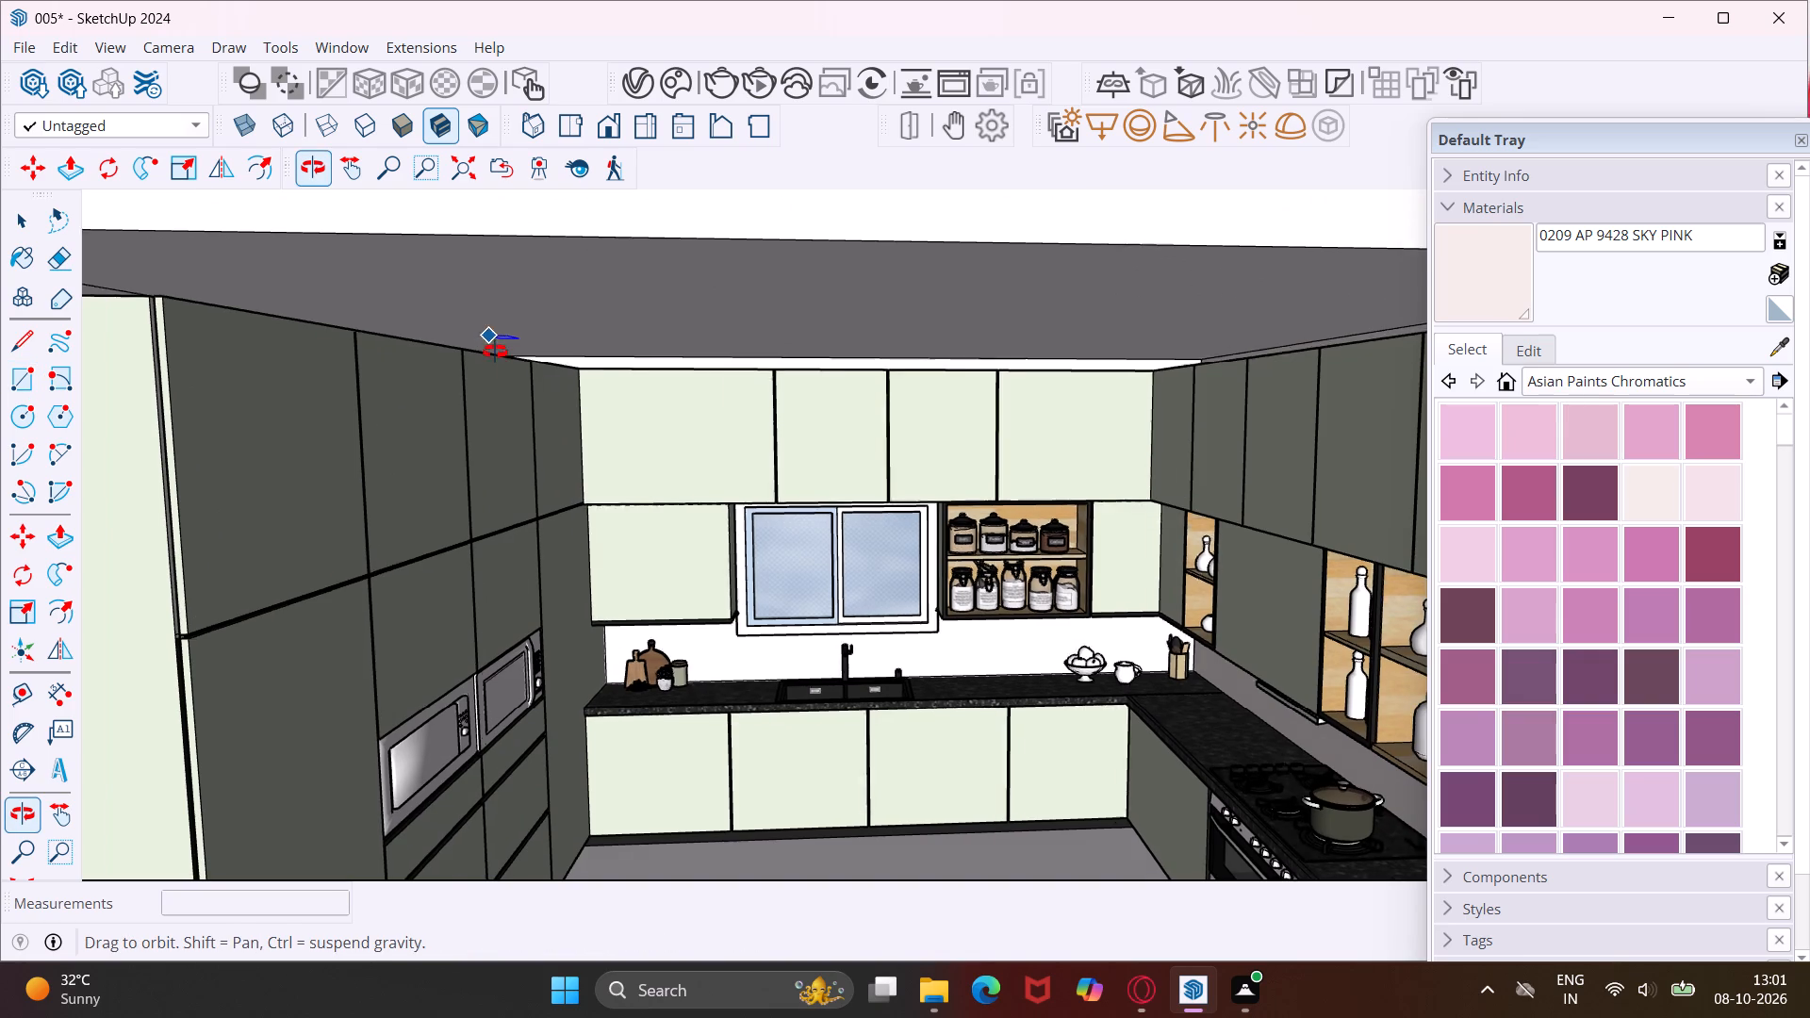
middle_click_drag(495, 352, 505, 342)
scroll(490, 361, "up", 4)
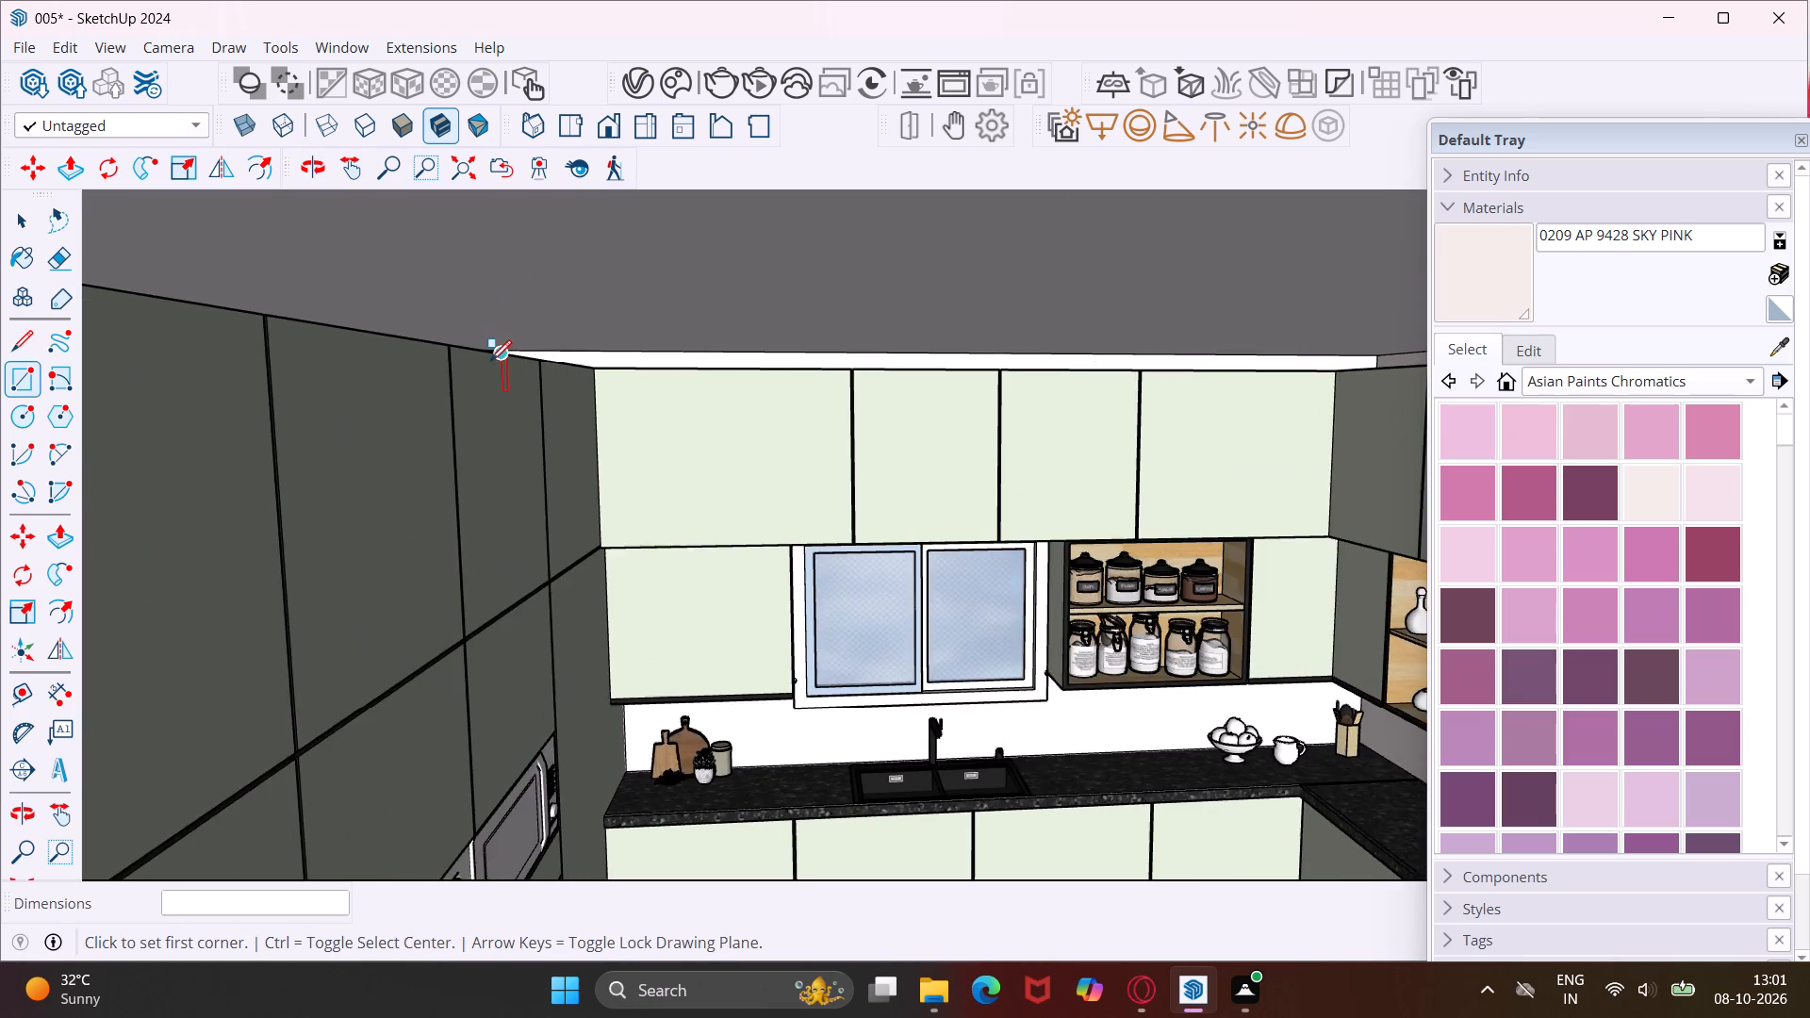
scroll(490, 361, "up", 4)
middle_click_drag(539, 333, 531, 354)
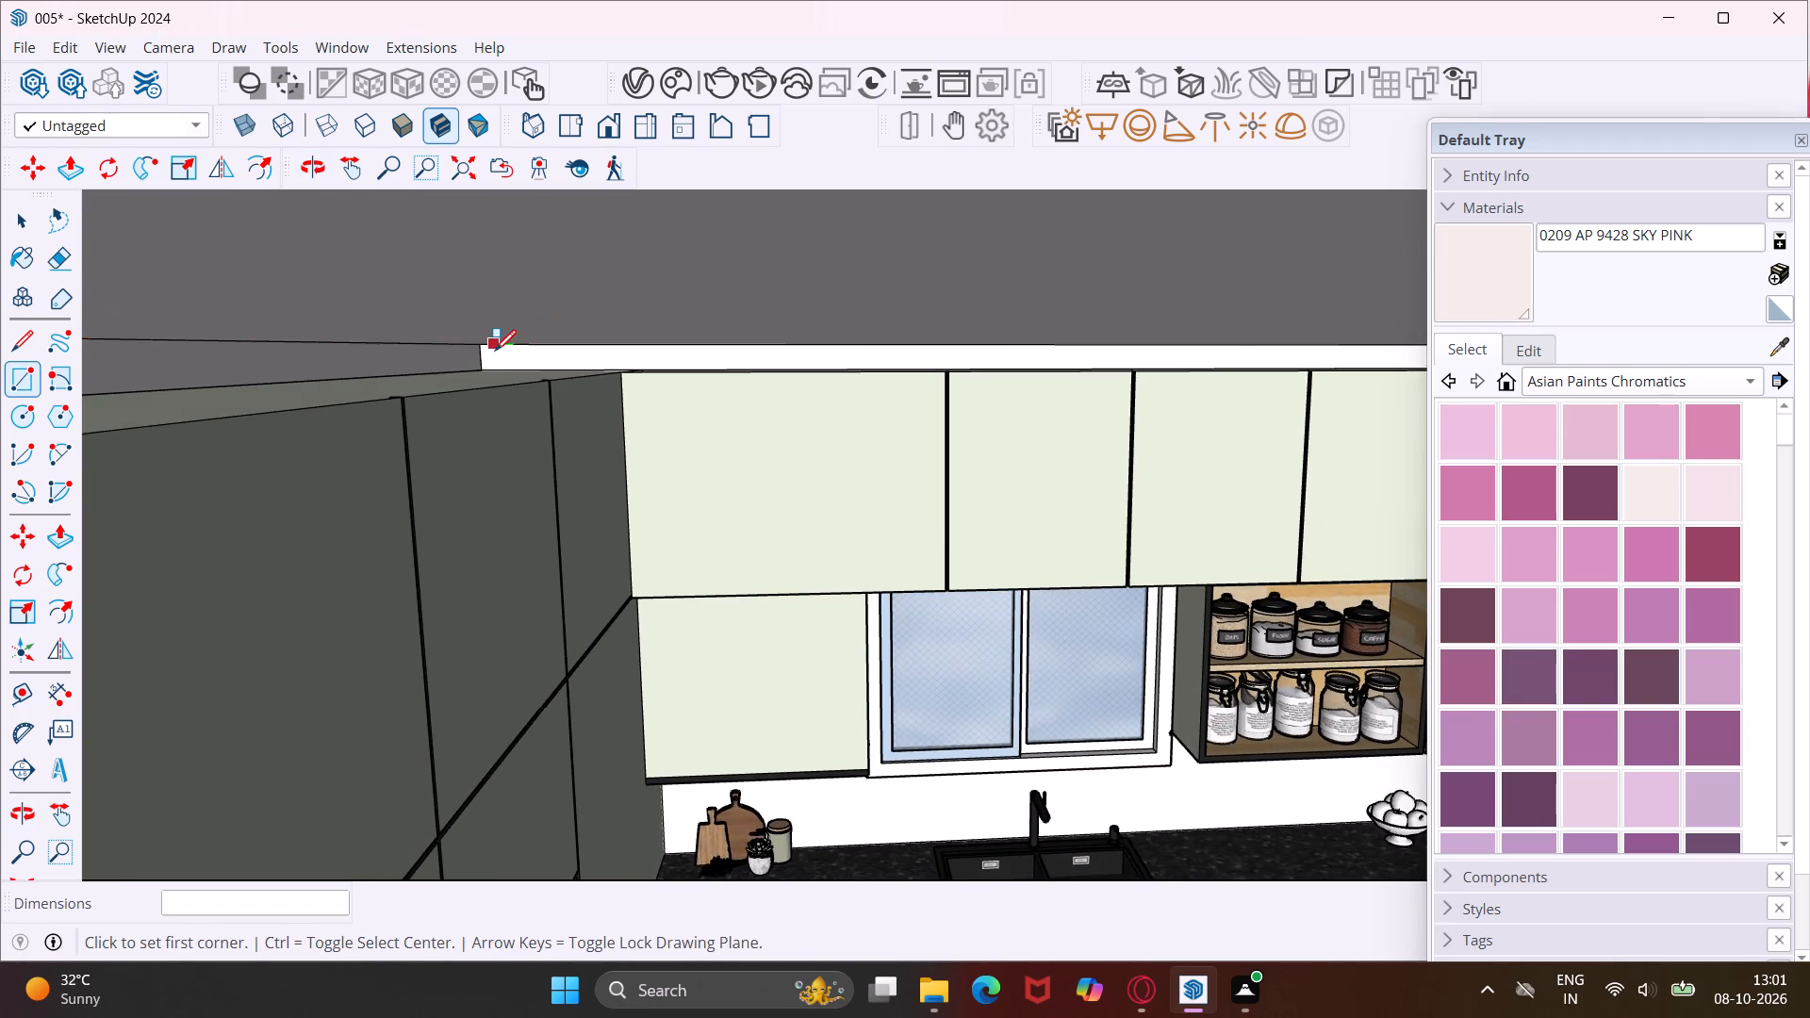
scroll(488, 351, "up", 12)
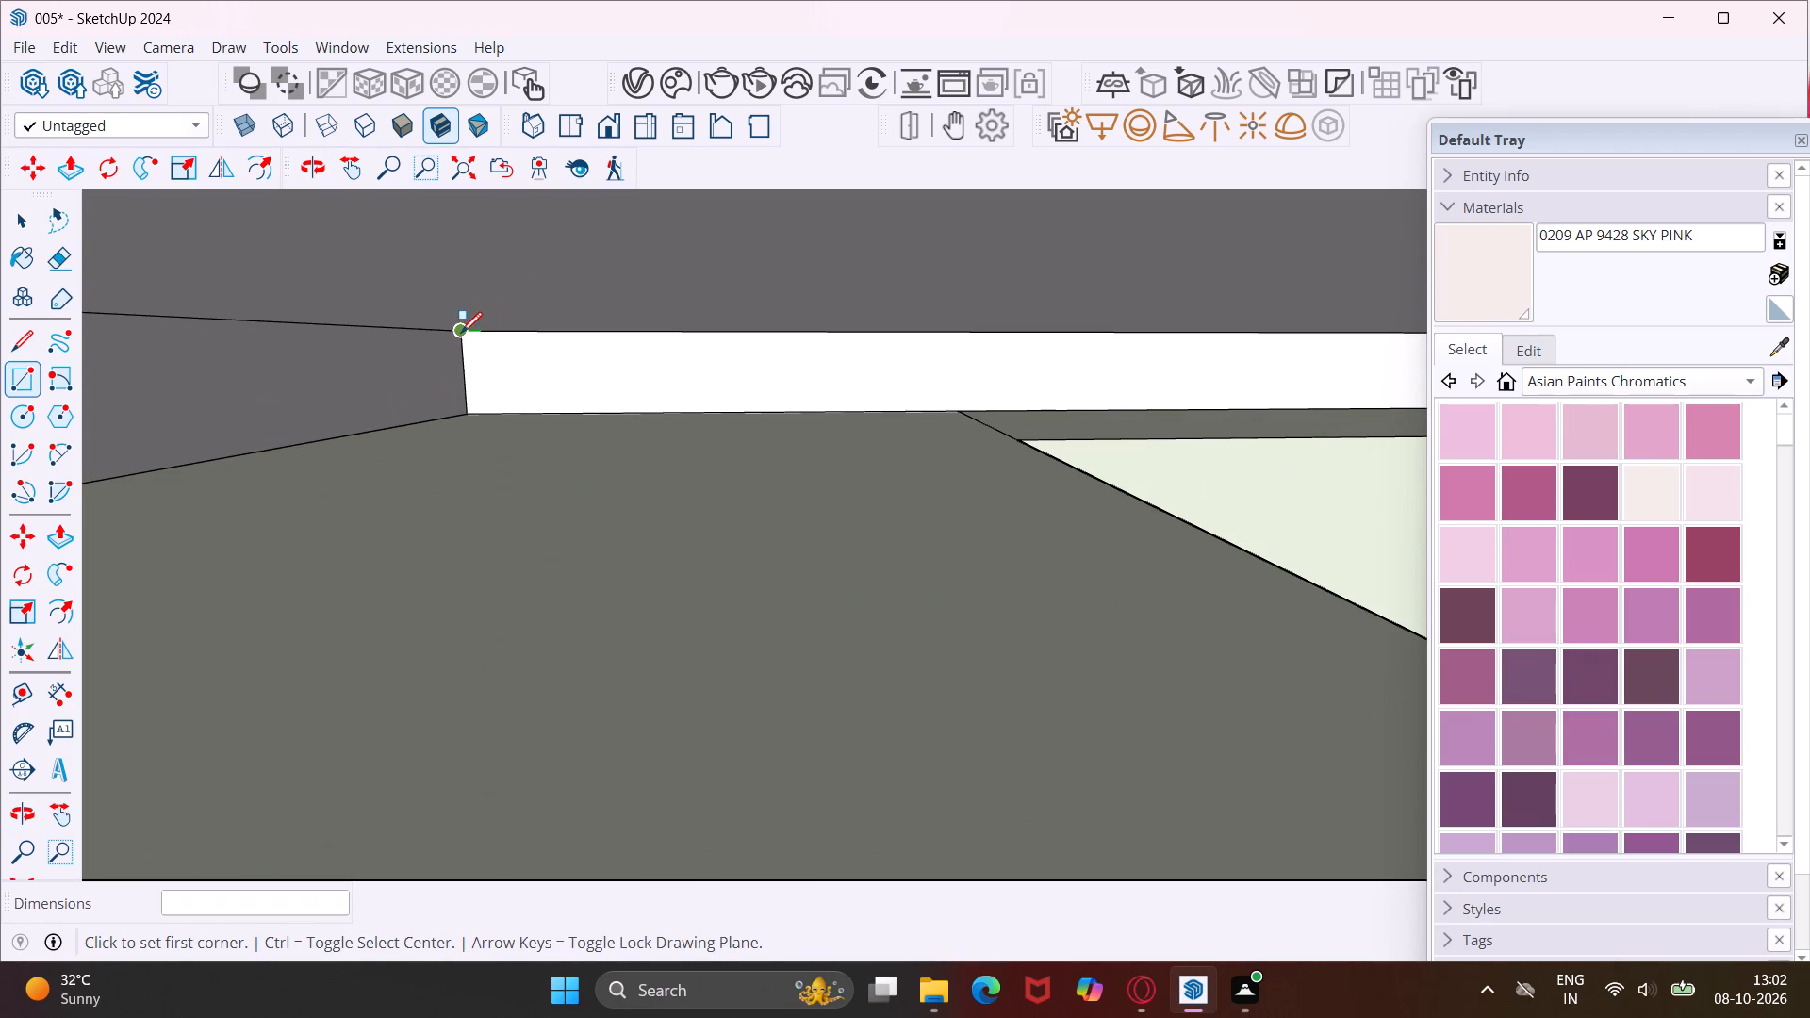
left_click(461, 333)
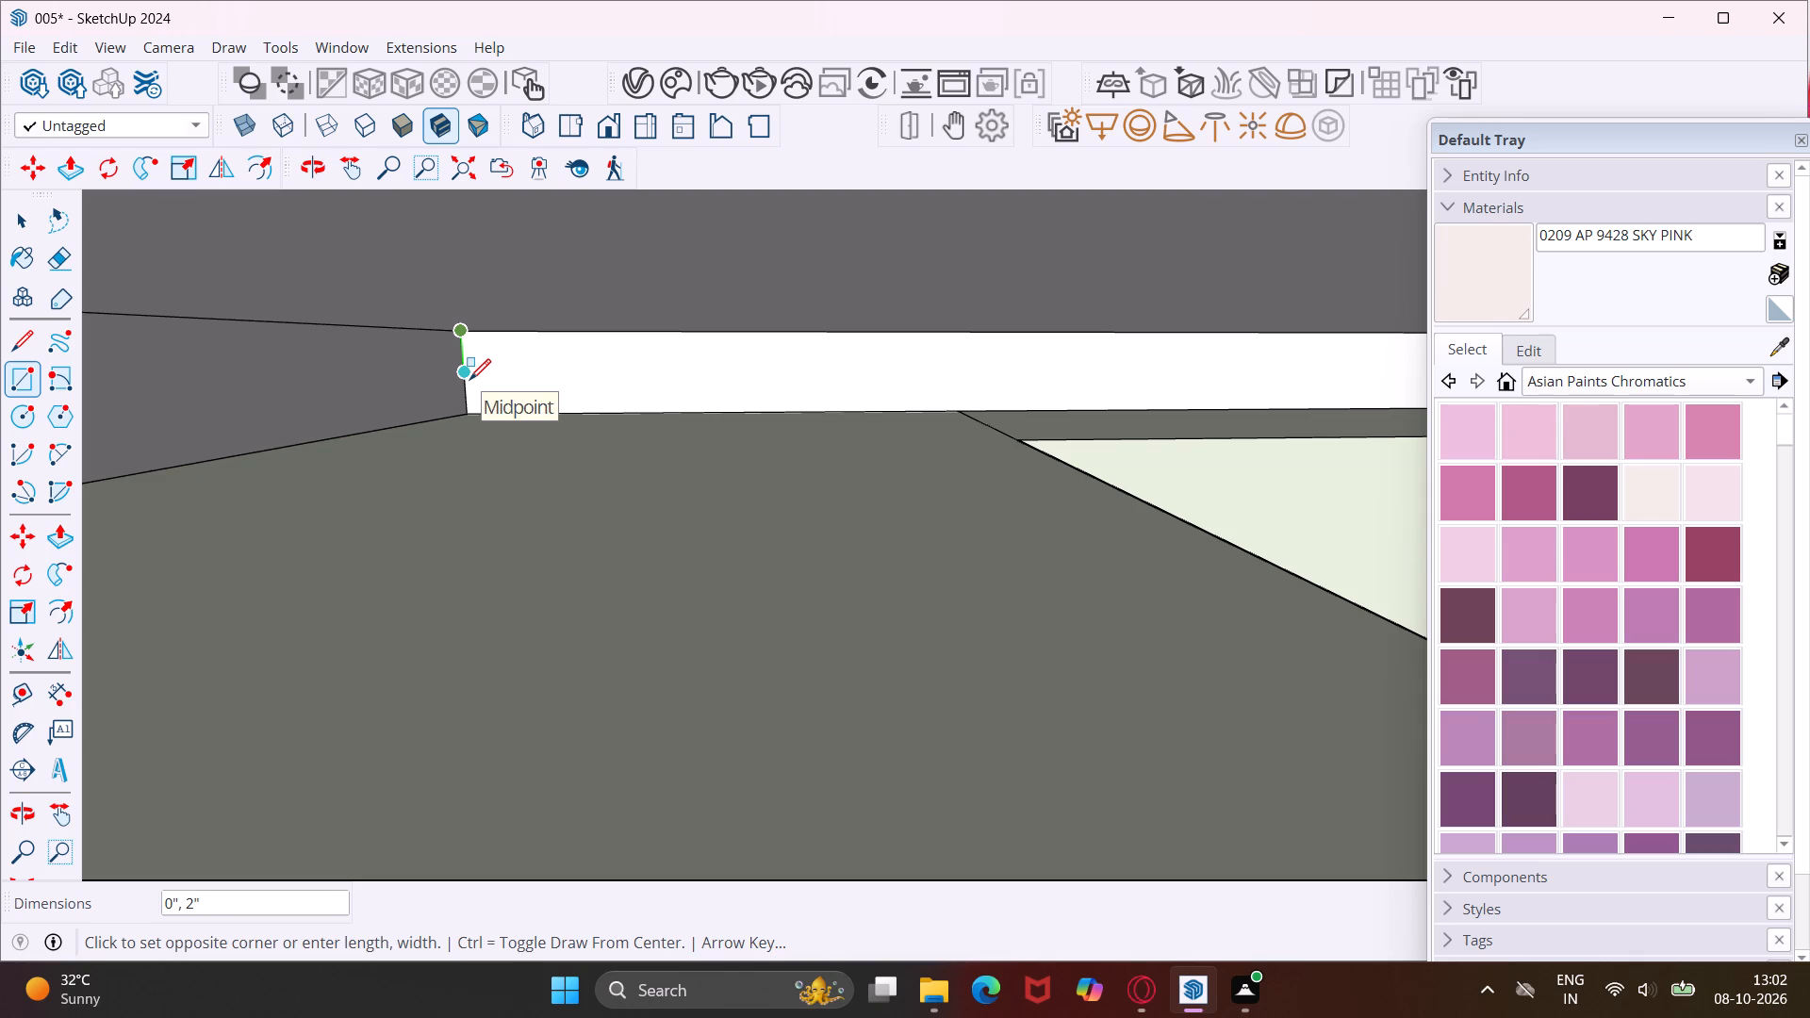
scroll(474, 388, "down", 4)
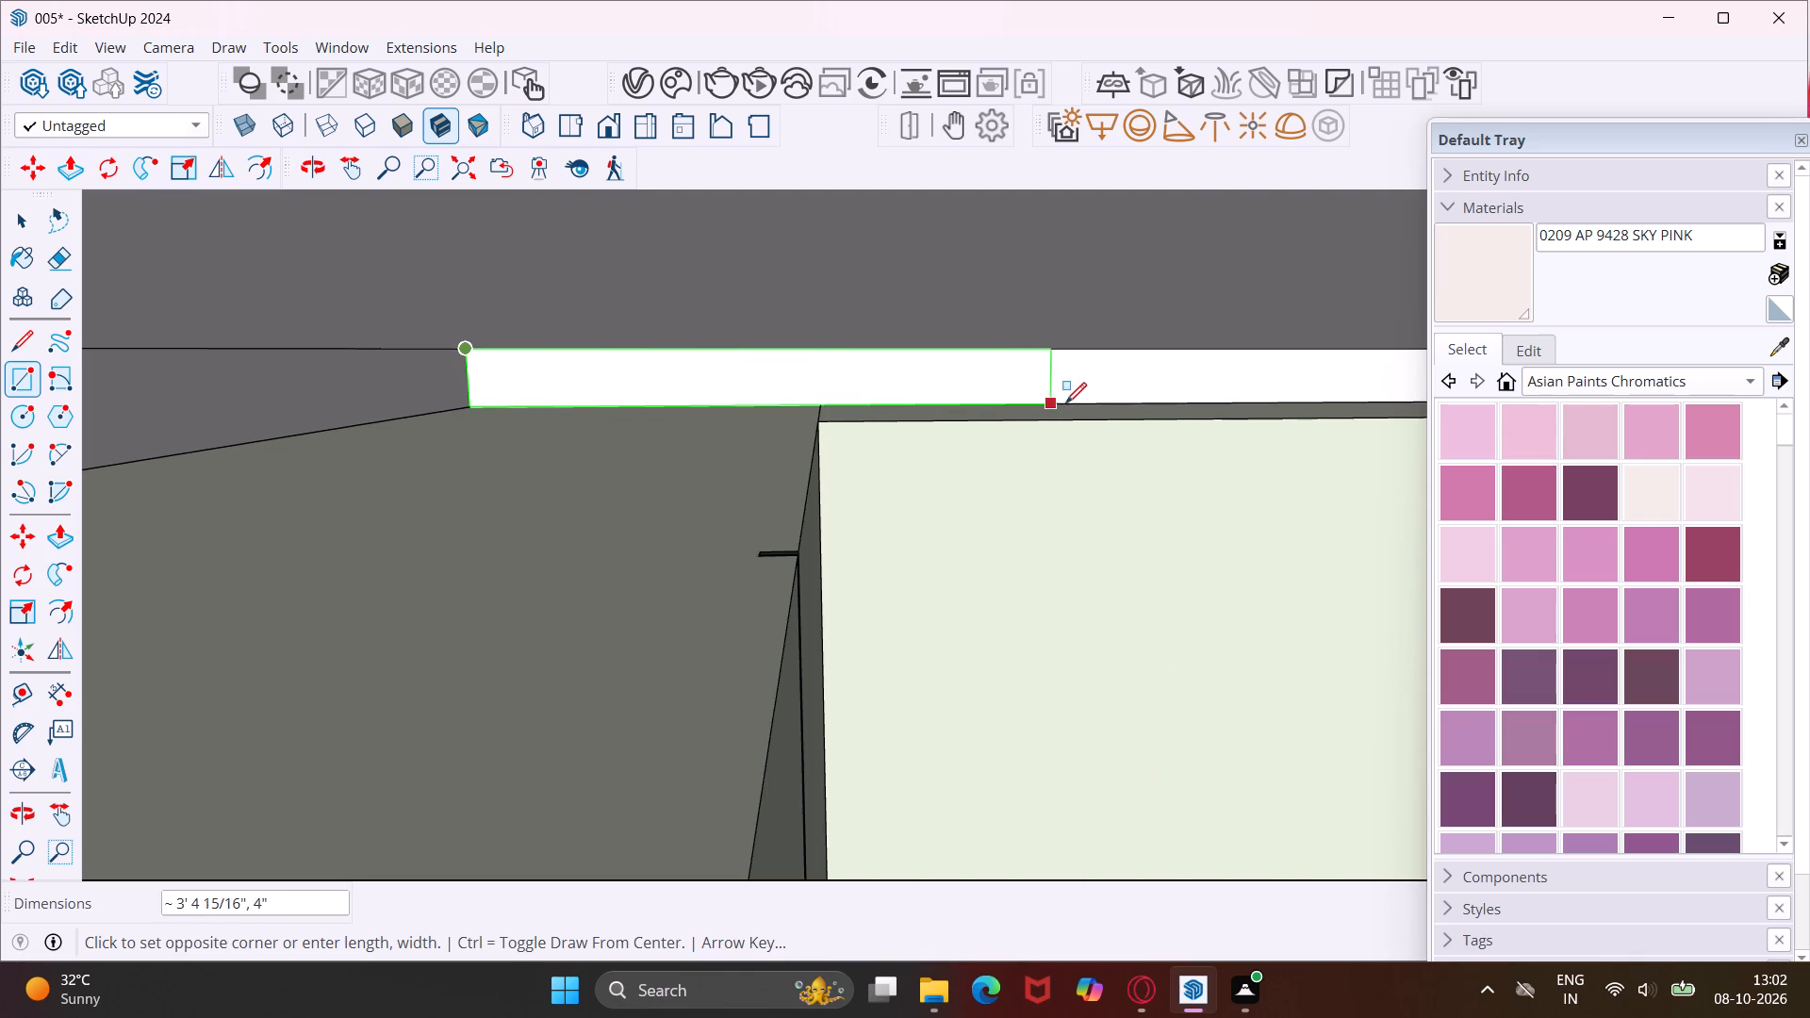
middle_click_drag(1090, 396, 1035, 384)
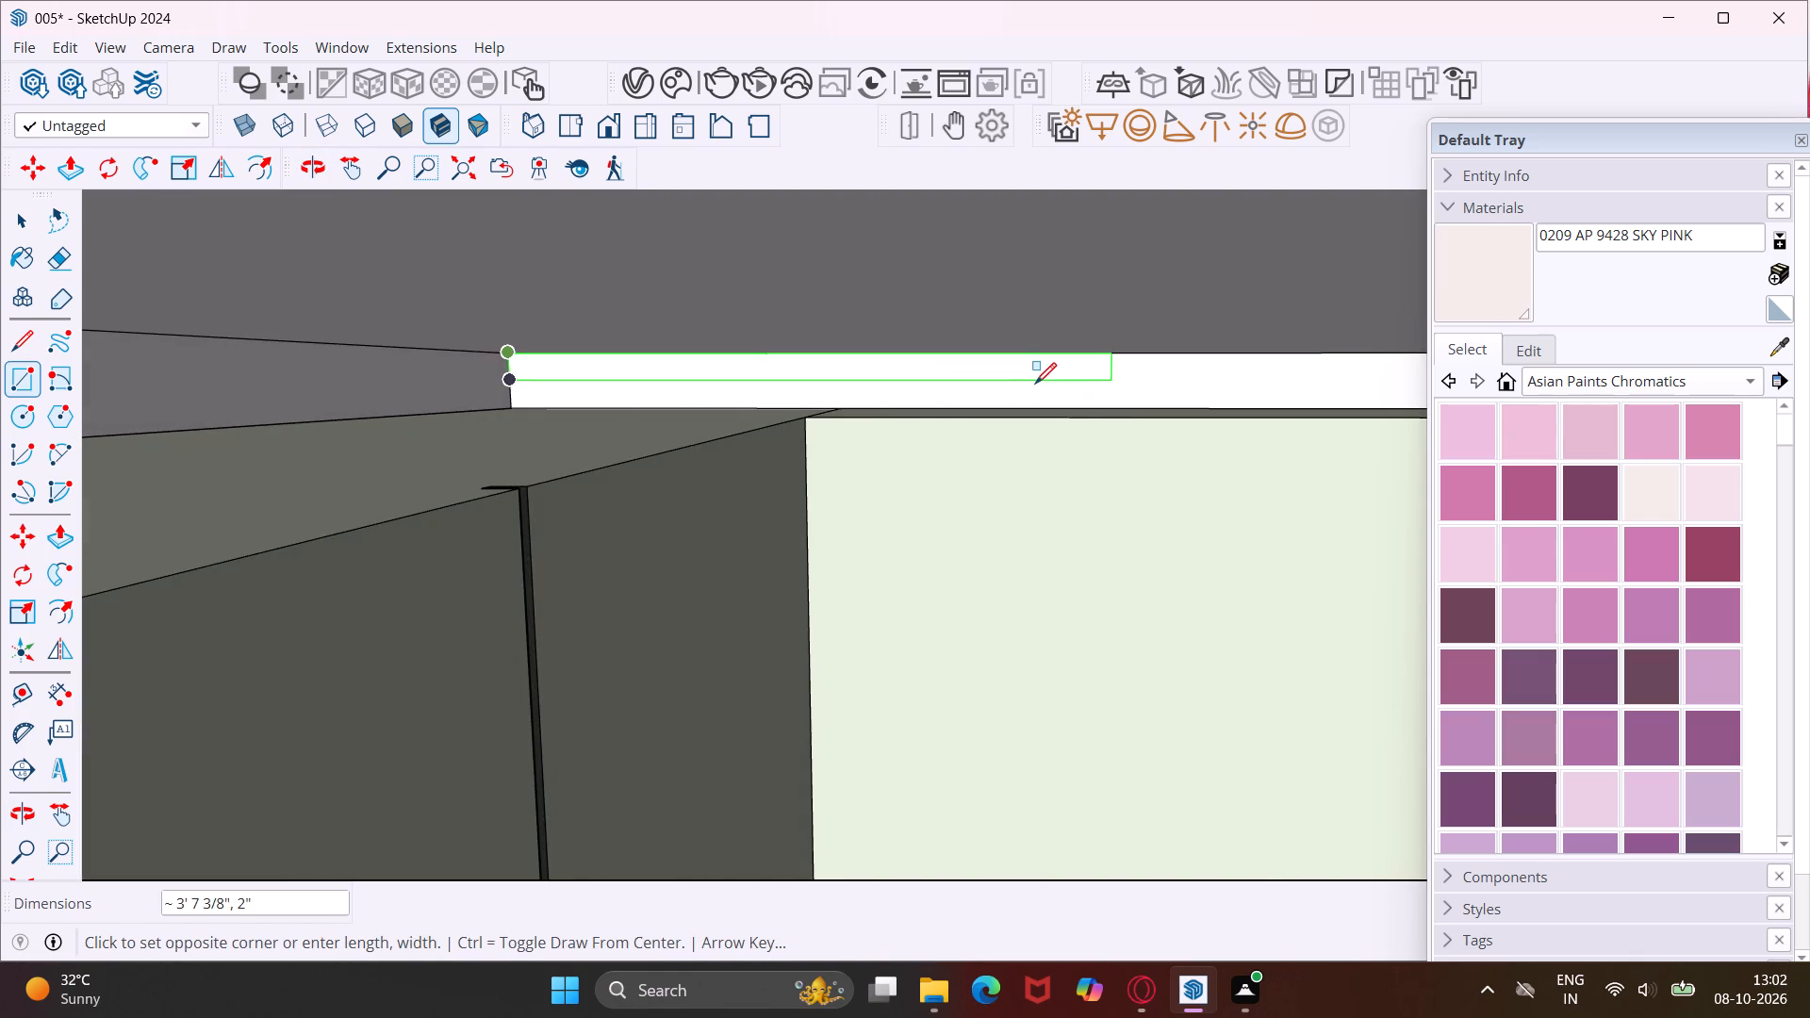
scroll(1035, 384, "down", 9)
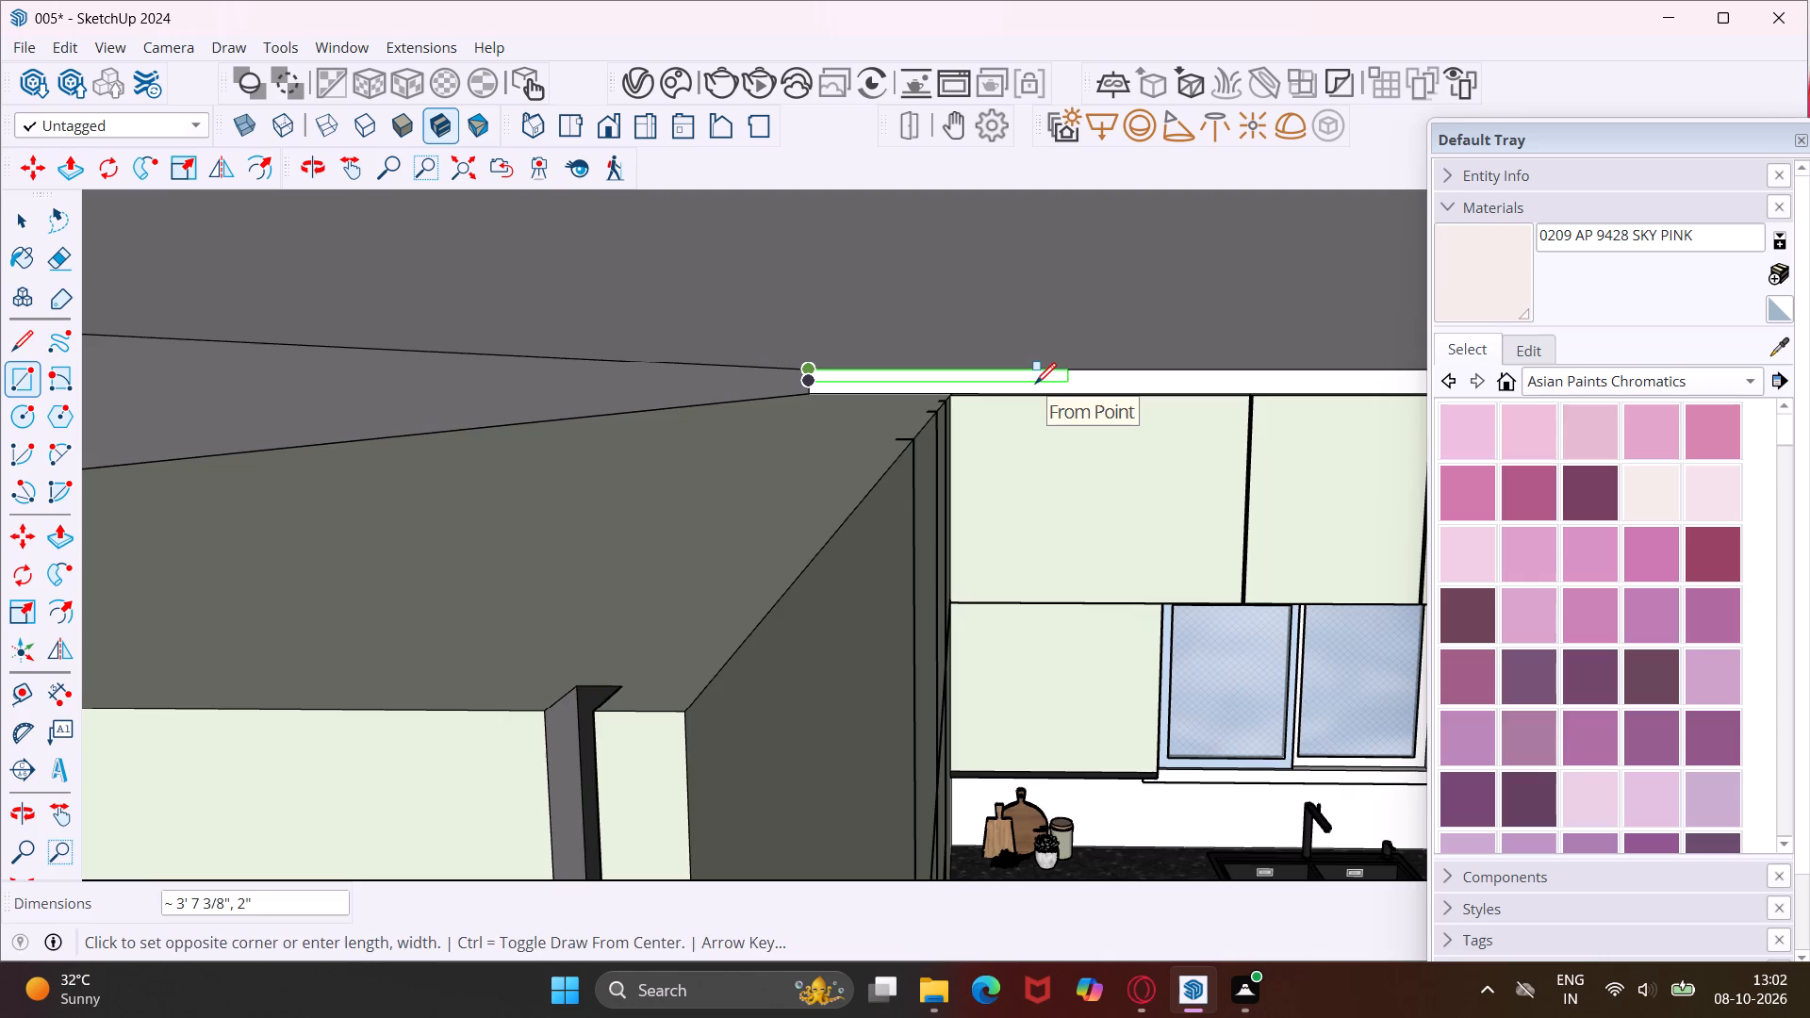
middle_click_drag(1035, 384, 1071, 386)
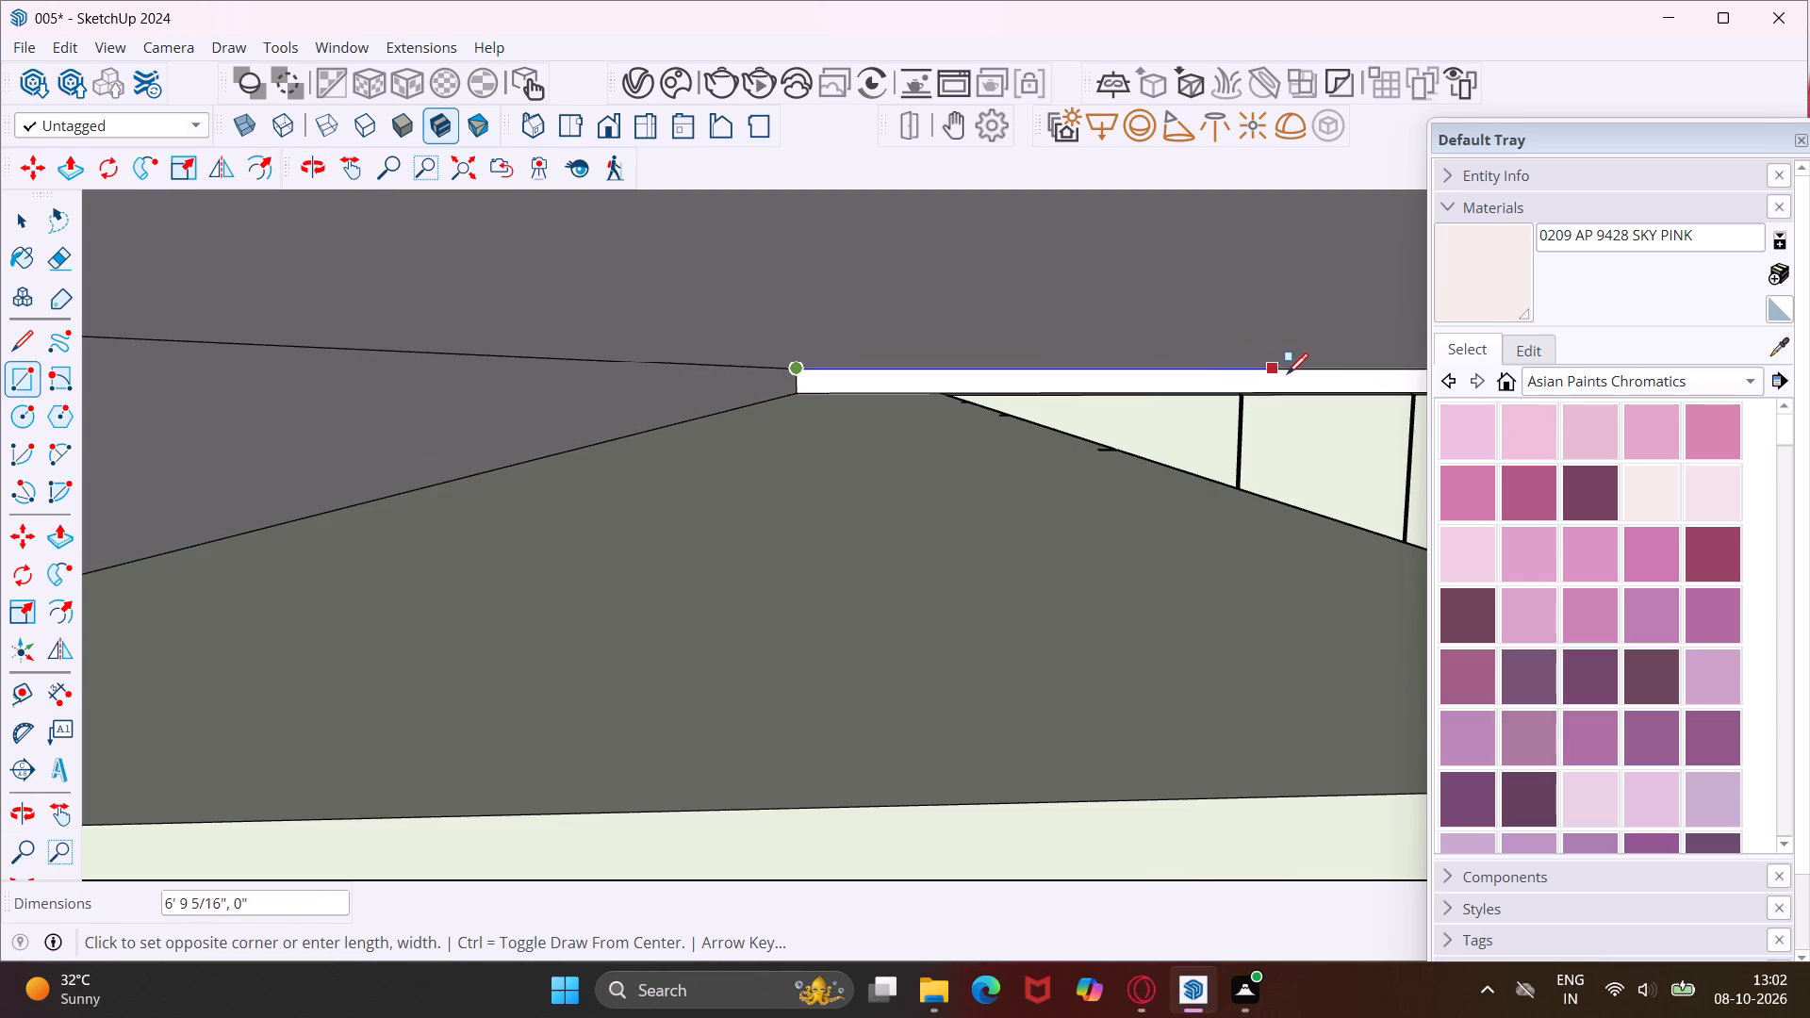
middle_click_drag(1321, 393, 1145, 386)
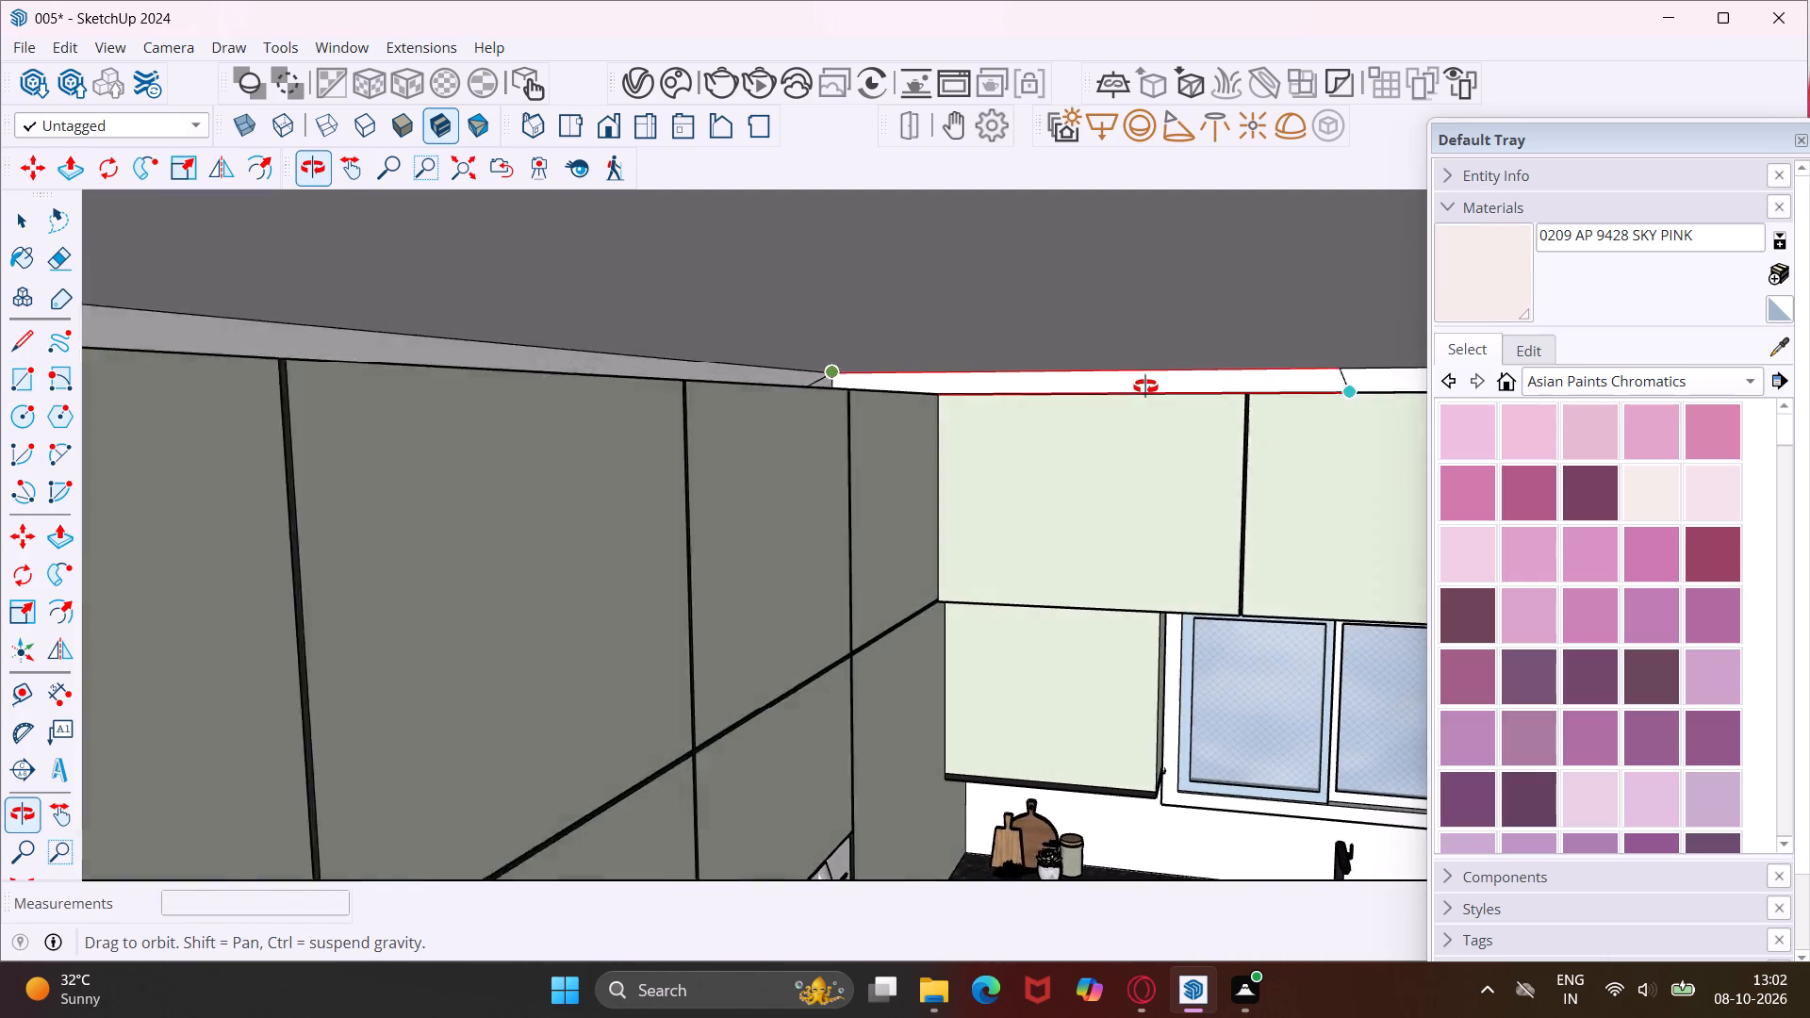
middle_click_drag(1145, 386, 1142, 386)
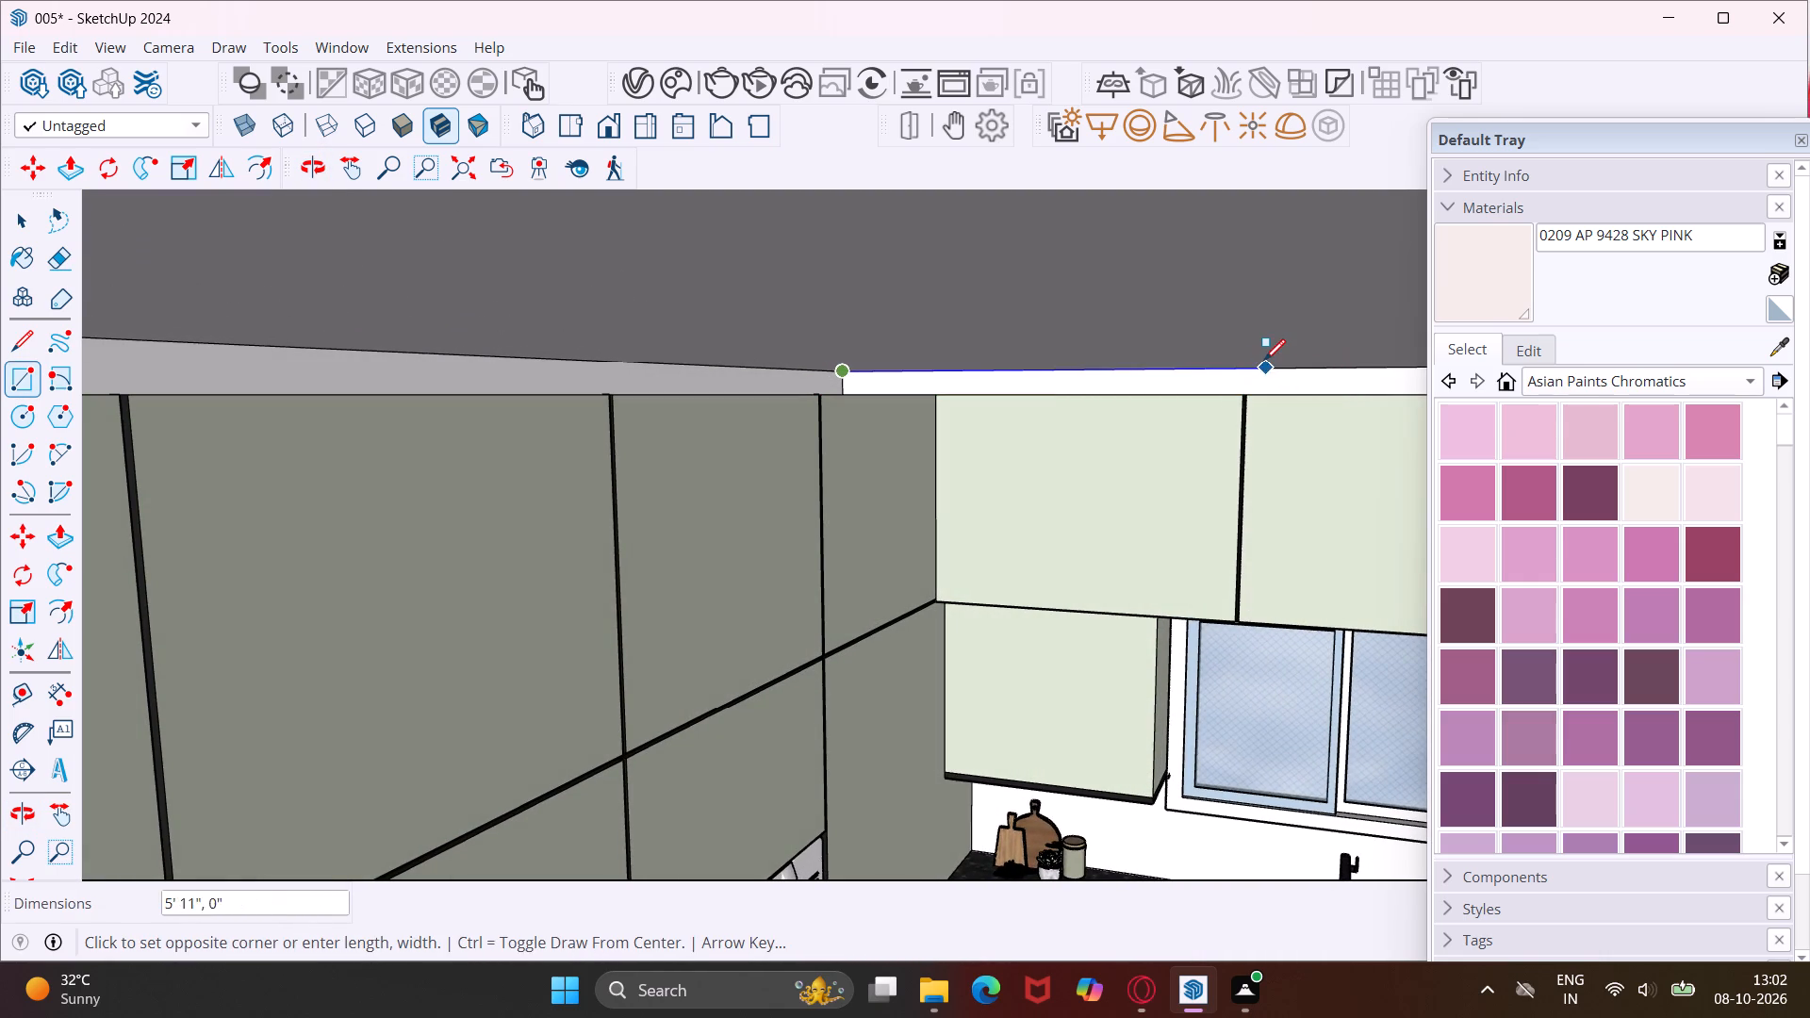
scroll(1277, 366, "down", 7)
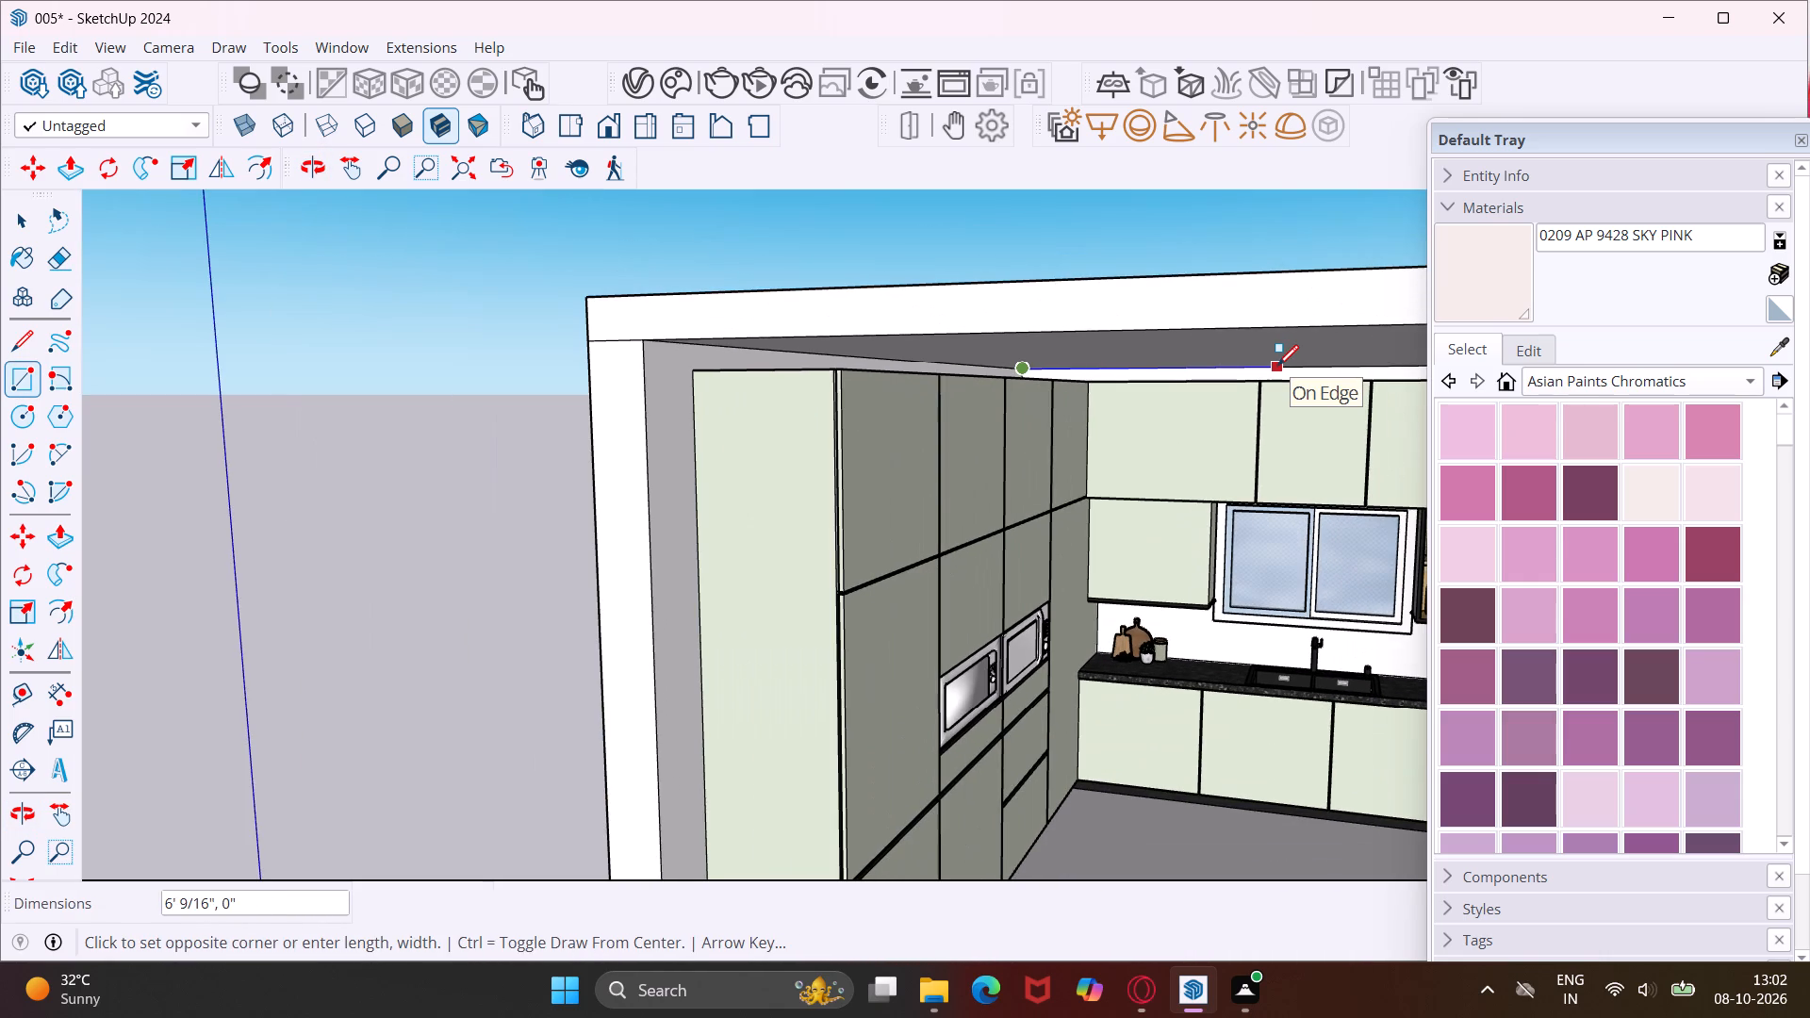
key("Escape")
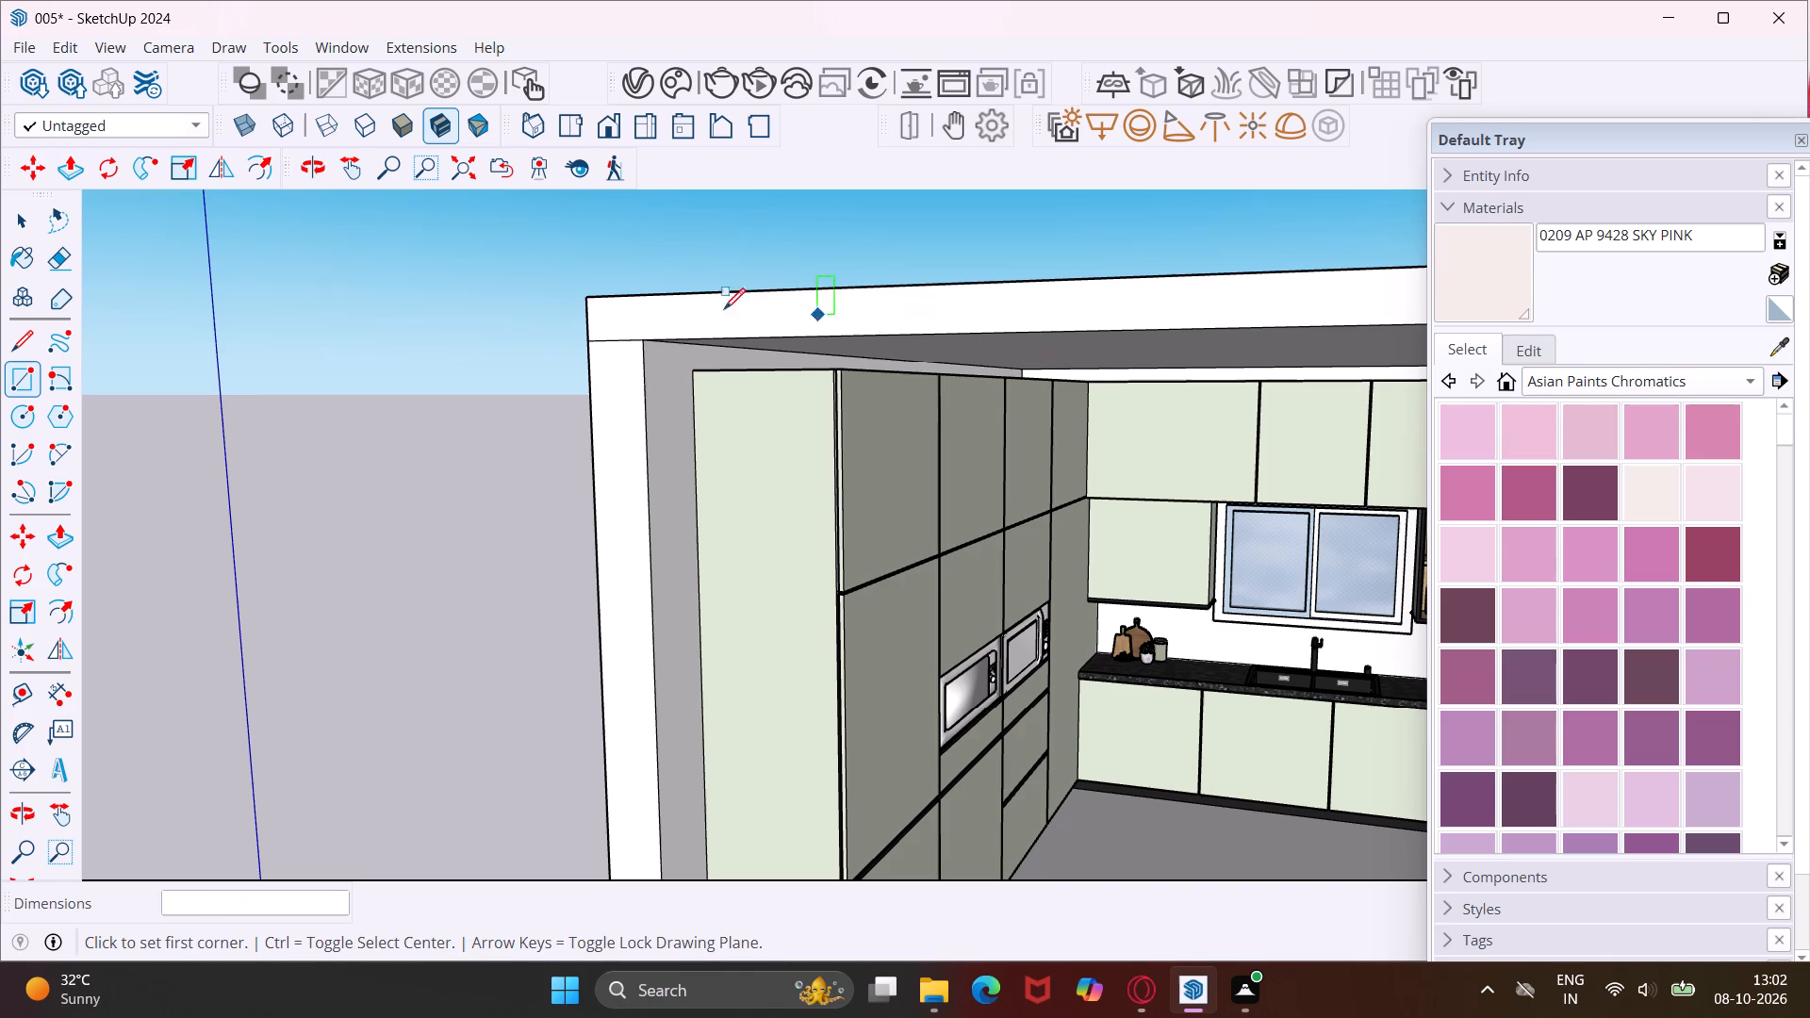
Draw a 15' by 4" rectangle on the back wall strip between the tops of the wall cabinets and the ceiling slab.
left_click(367, 172)
left_click_drag(1131, 423, 907, 481)
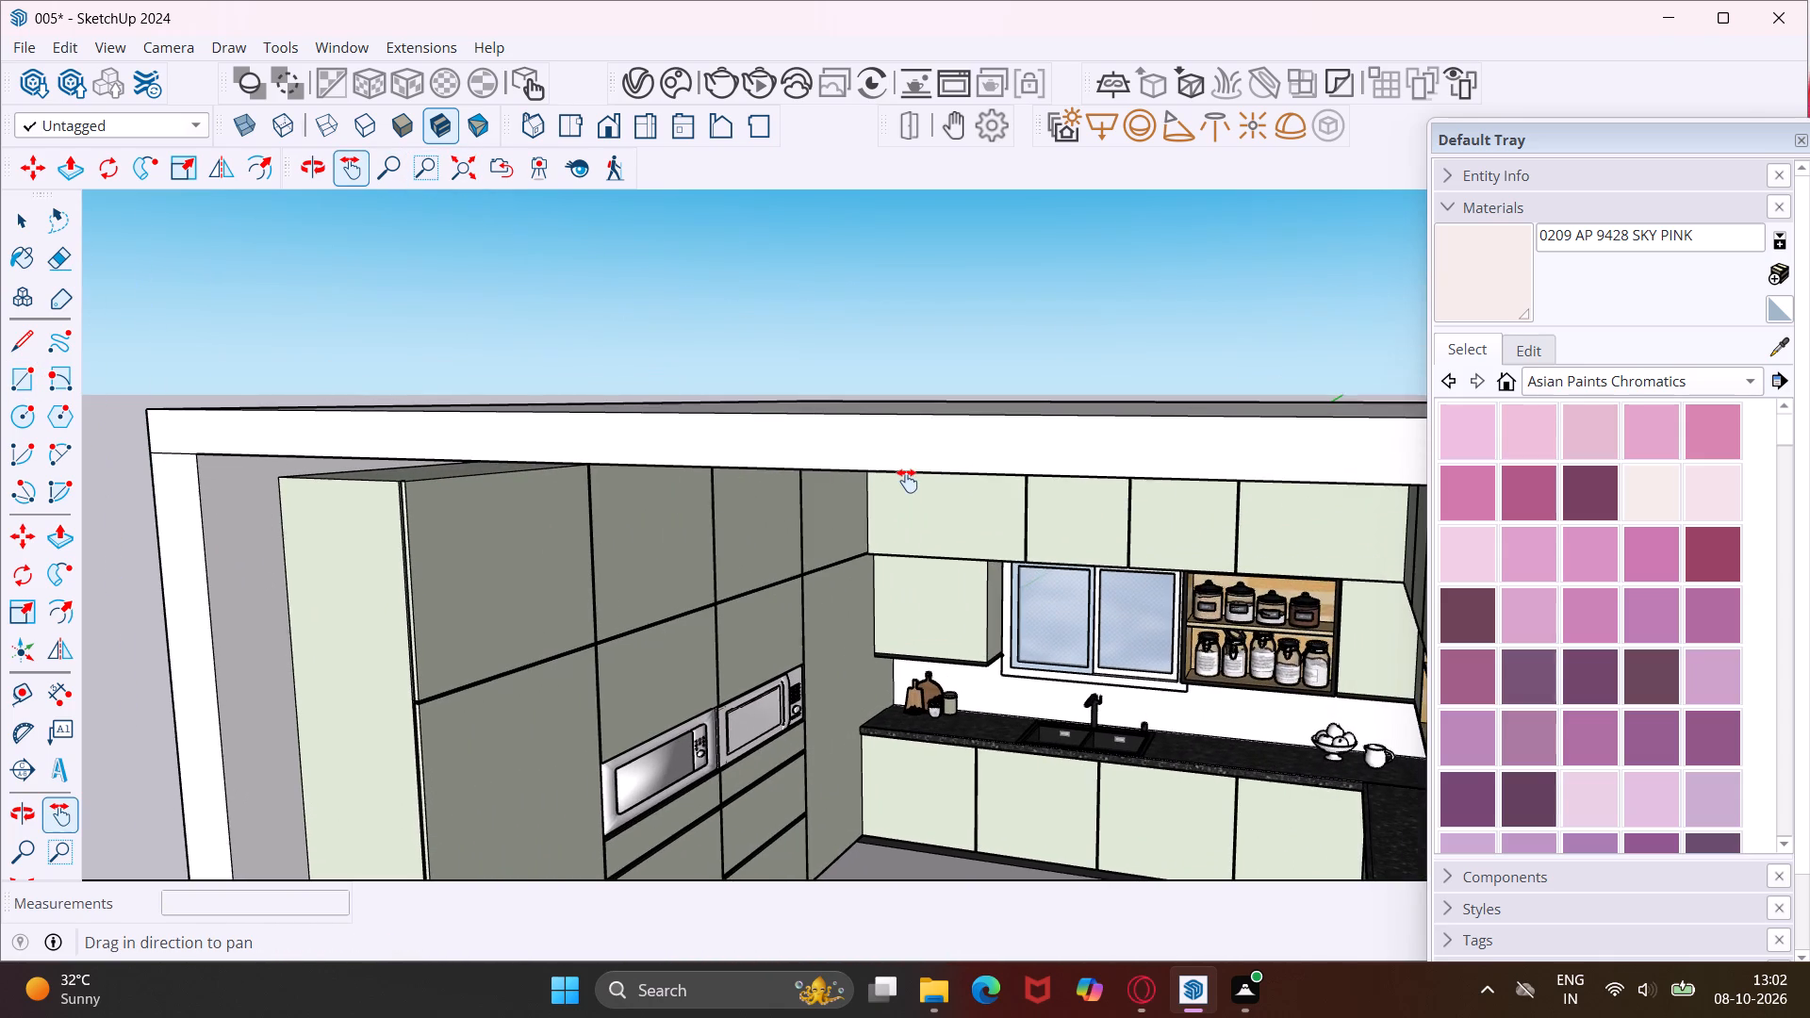
middle_click_drag(907, 481, 929, 412)
left_click_drag(939, 502, 863, 525)
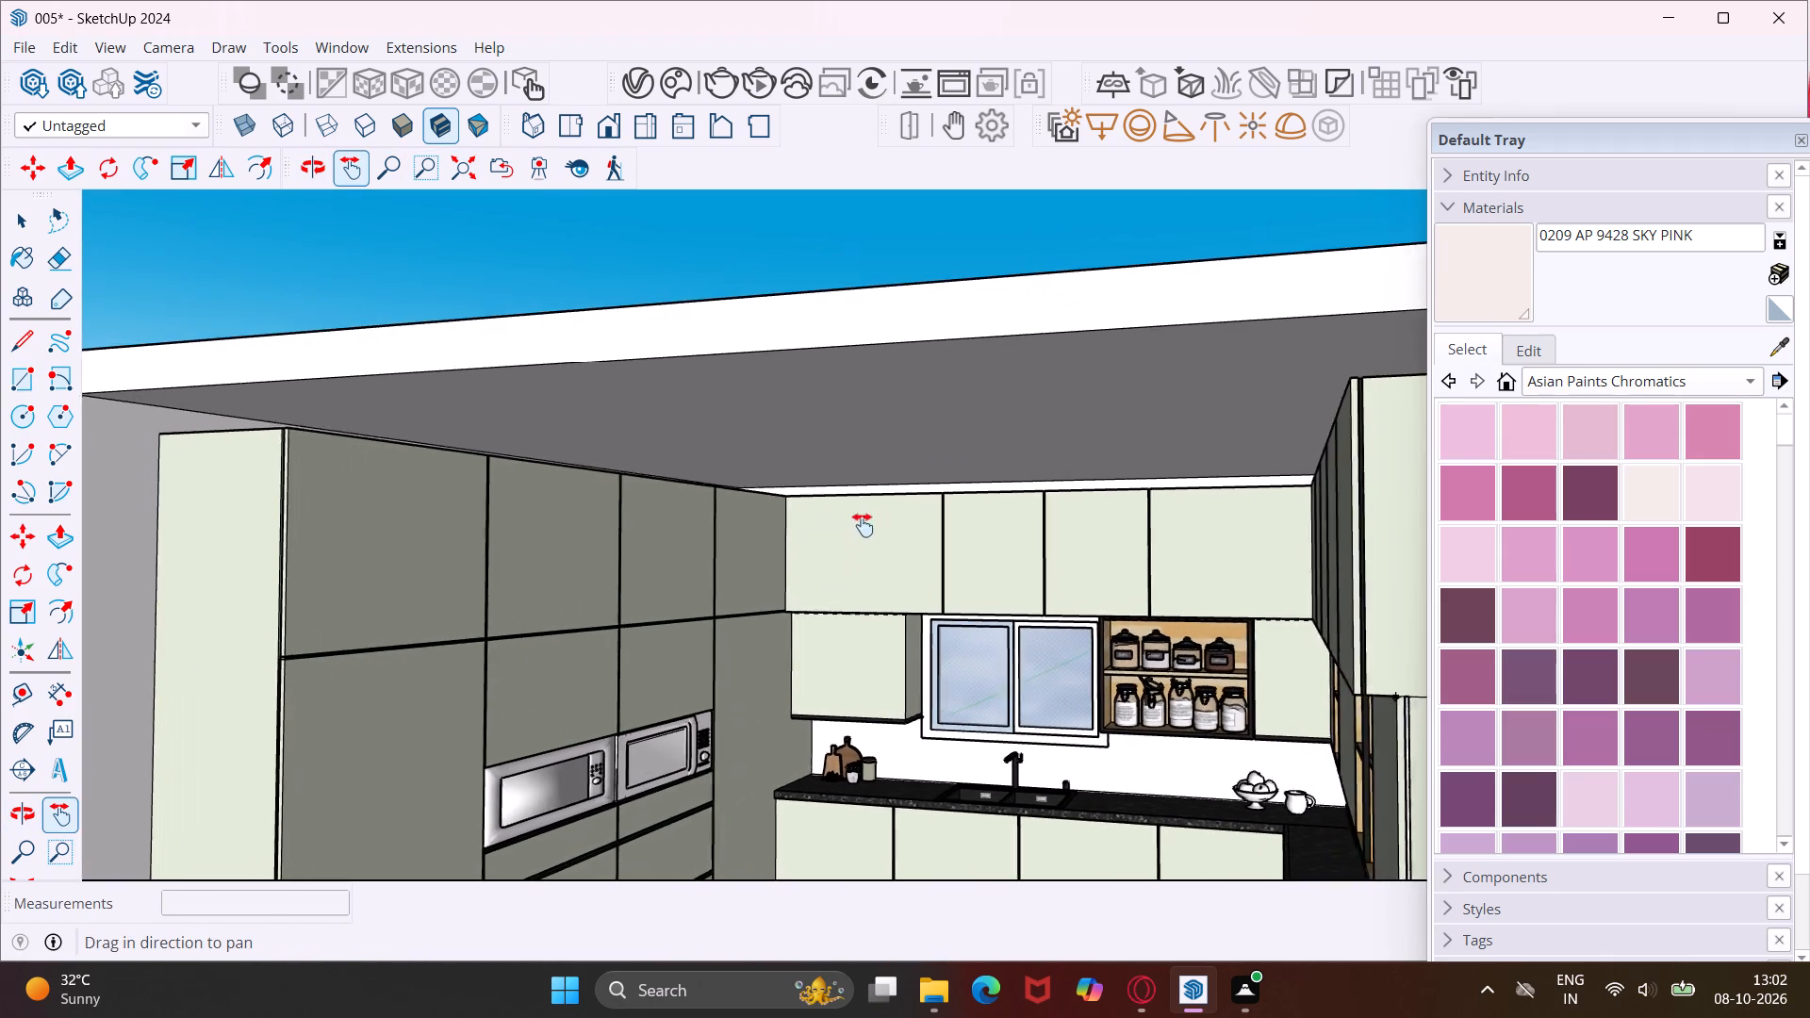
left_click_drag(863, 525, 825, 542)
middle_click_drag(825, 542, 891, 571)
key("Escape")
key("space")
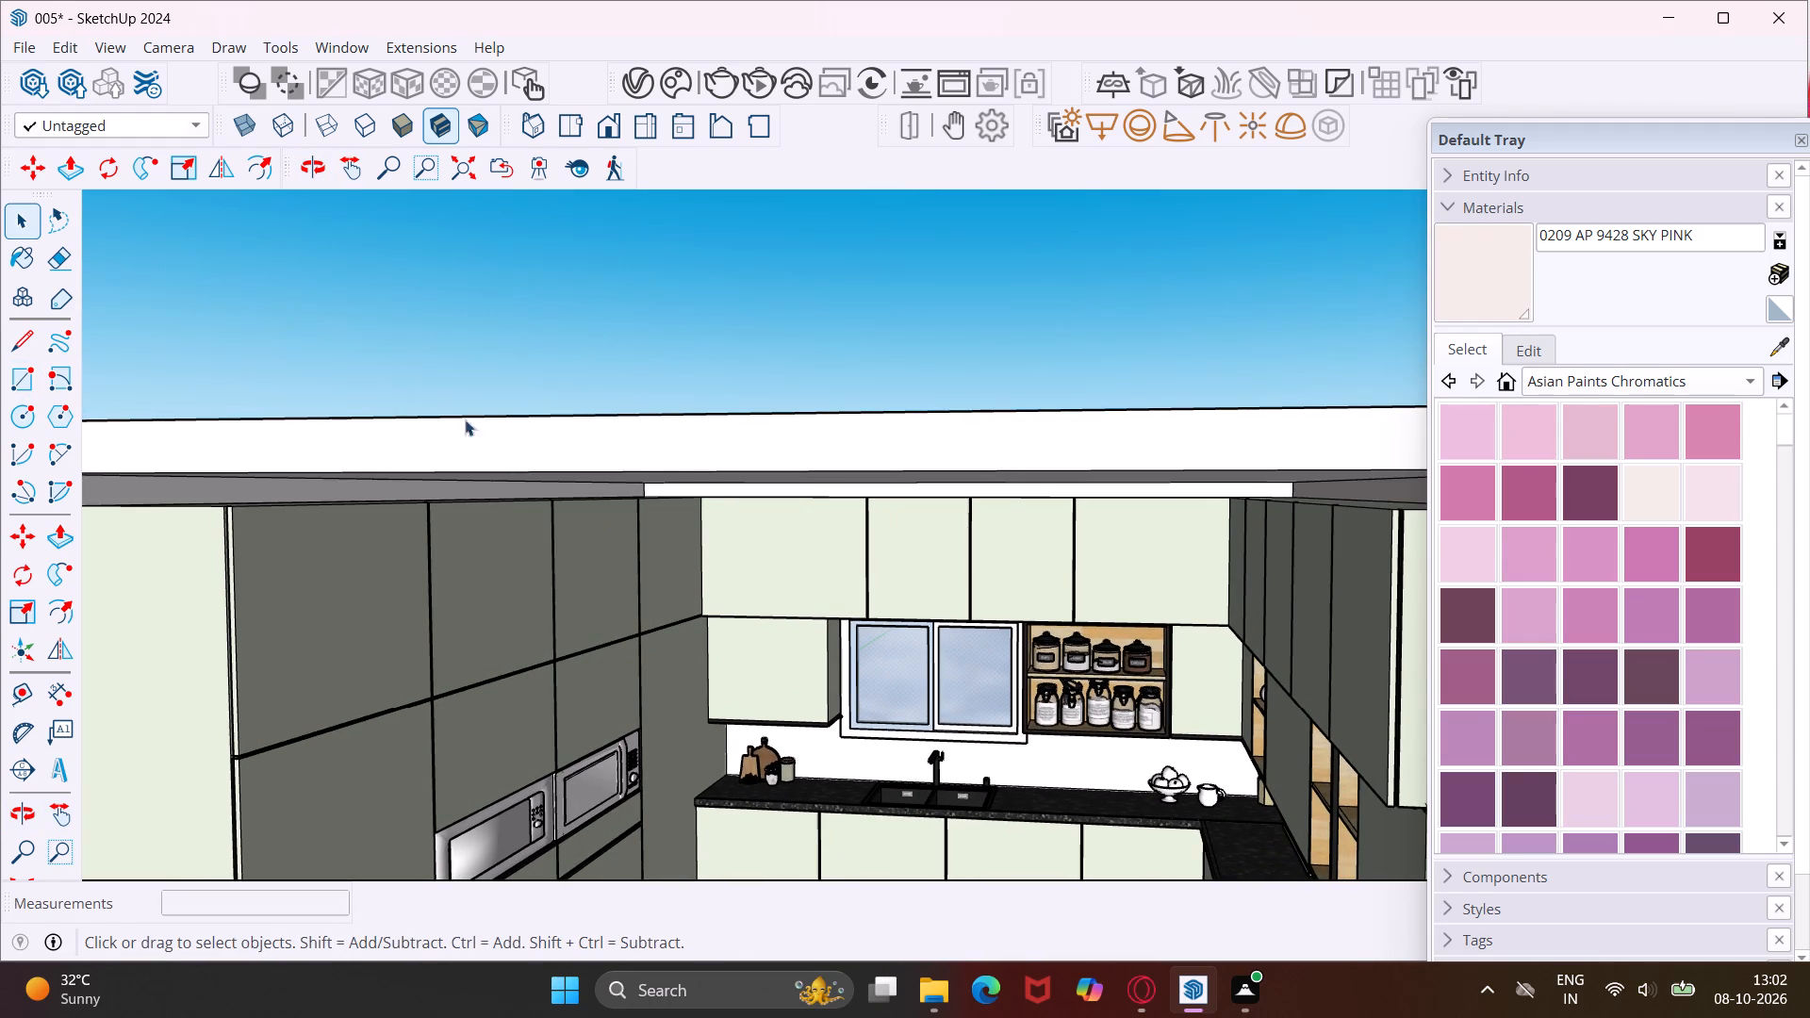
left_click(21, 379)
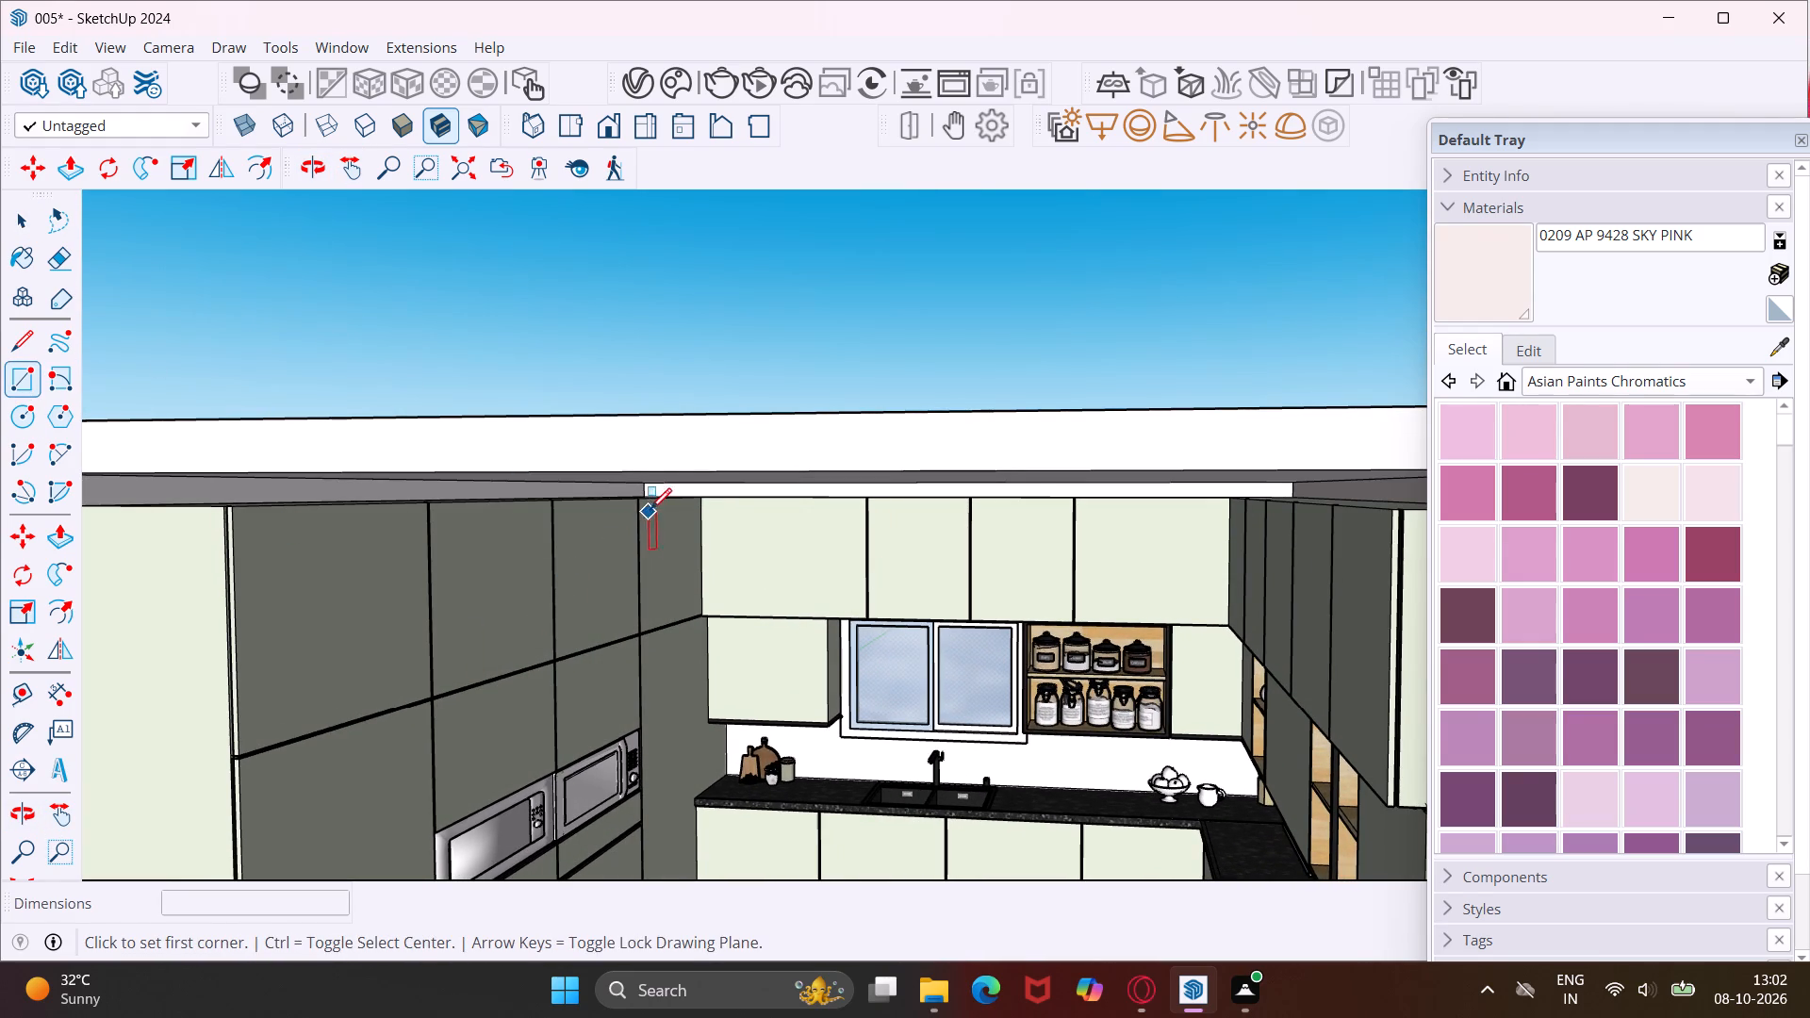
scroll(652, 494, "up", 10)
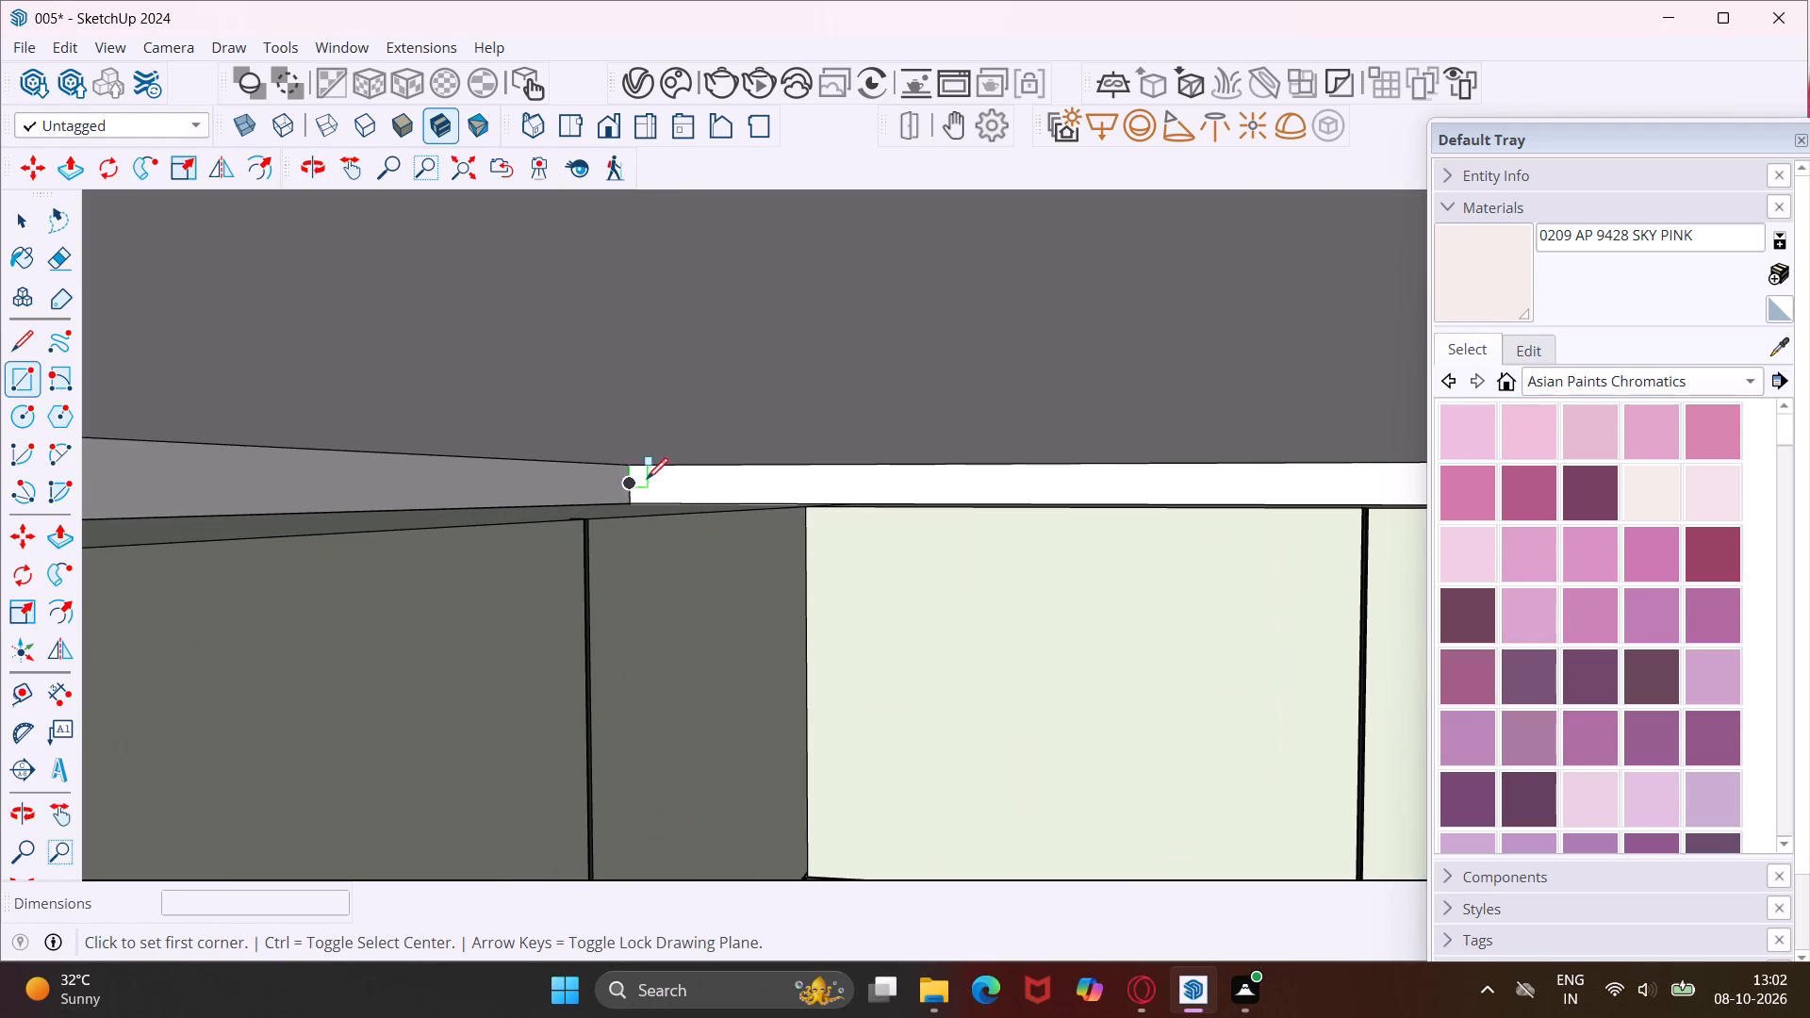
left_click(635, 468)
scroll(675, 502, "down", 3)
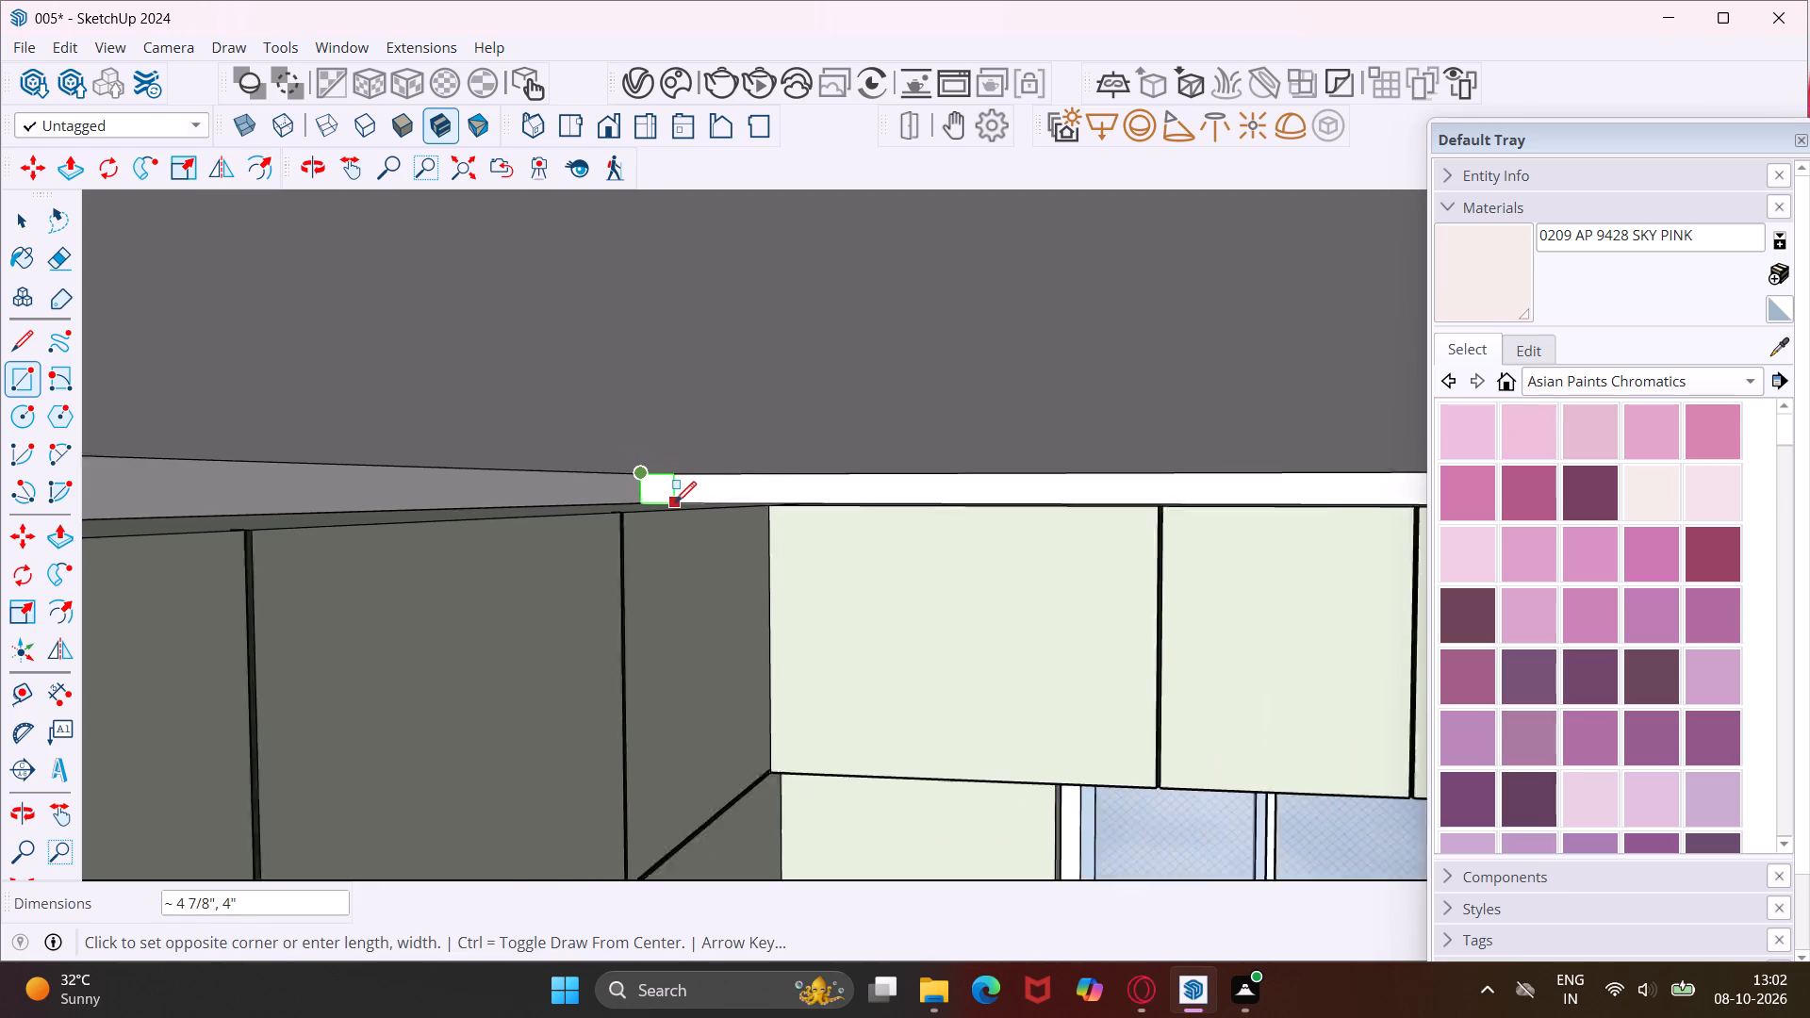
scroll(675, 502, "down", 8)
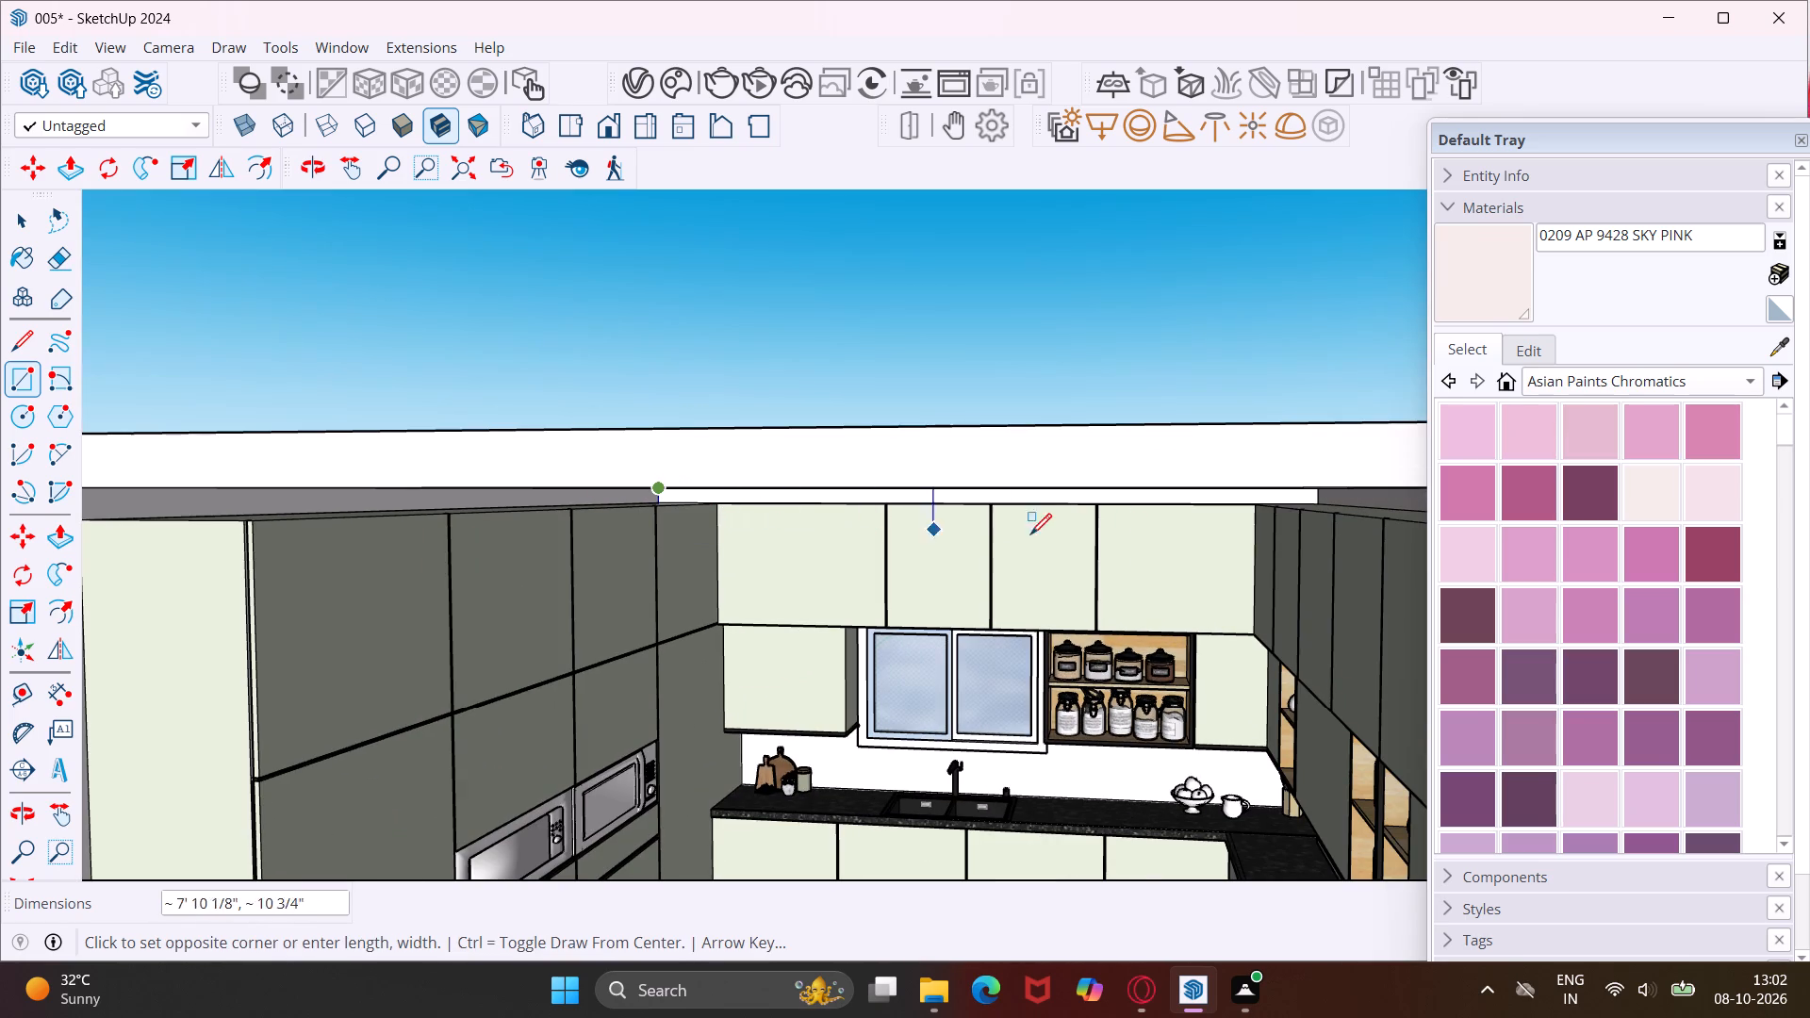
scroll(1325, 509, "up", 11)
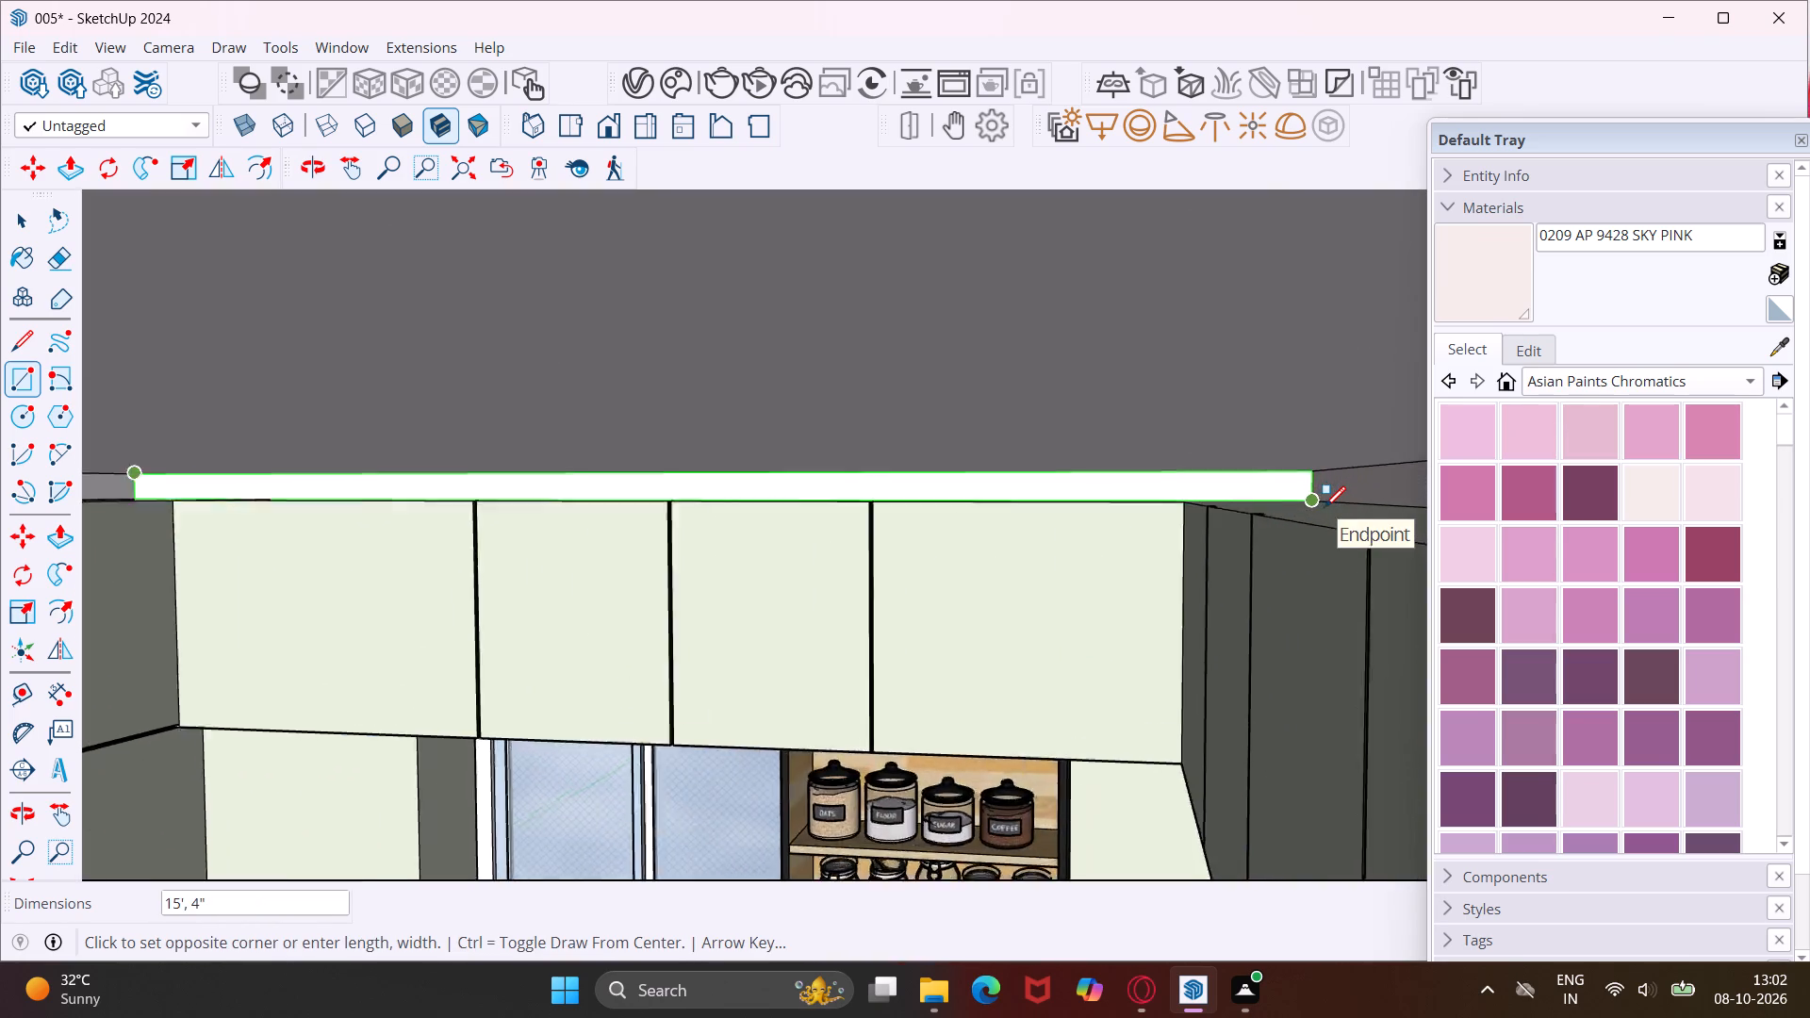
scroll(1325, 507, "up", 16)
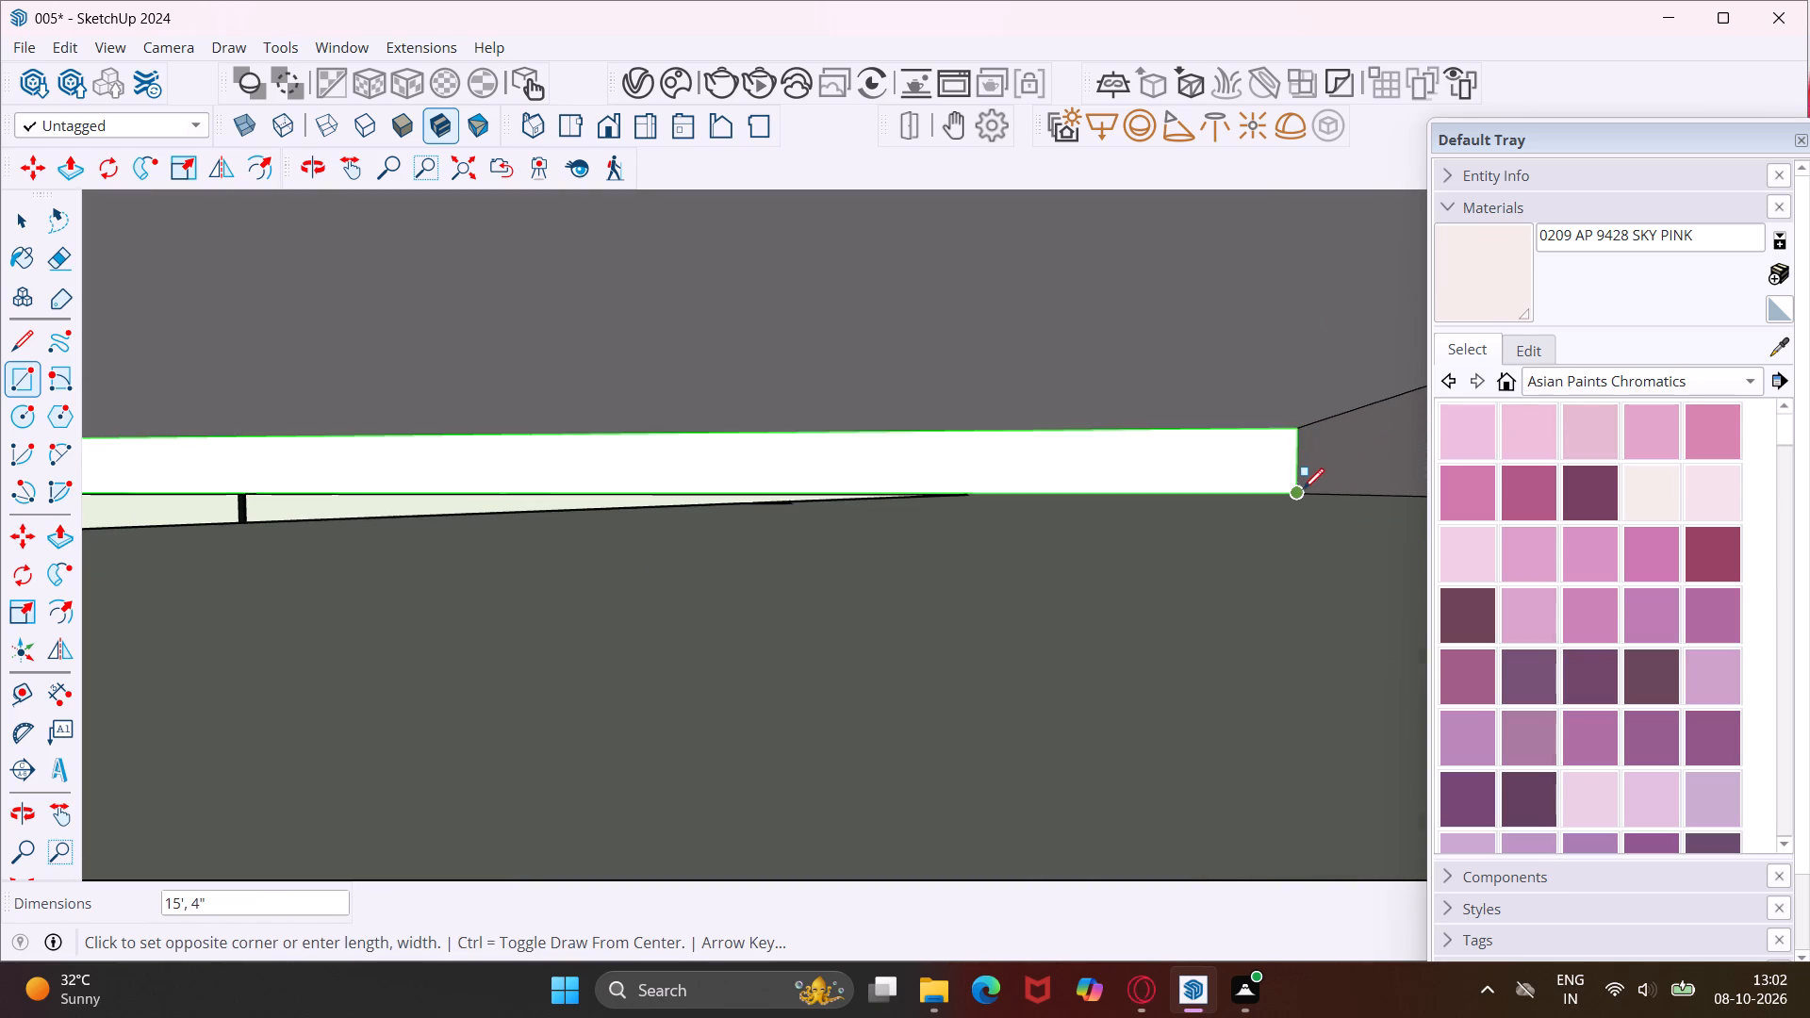
scroll(1303, 494, "up", 8)
left_click(1294, 498)
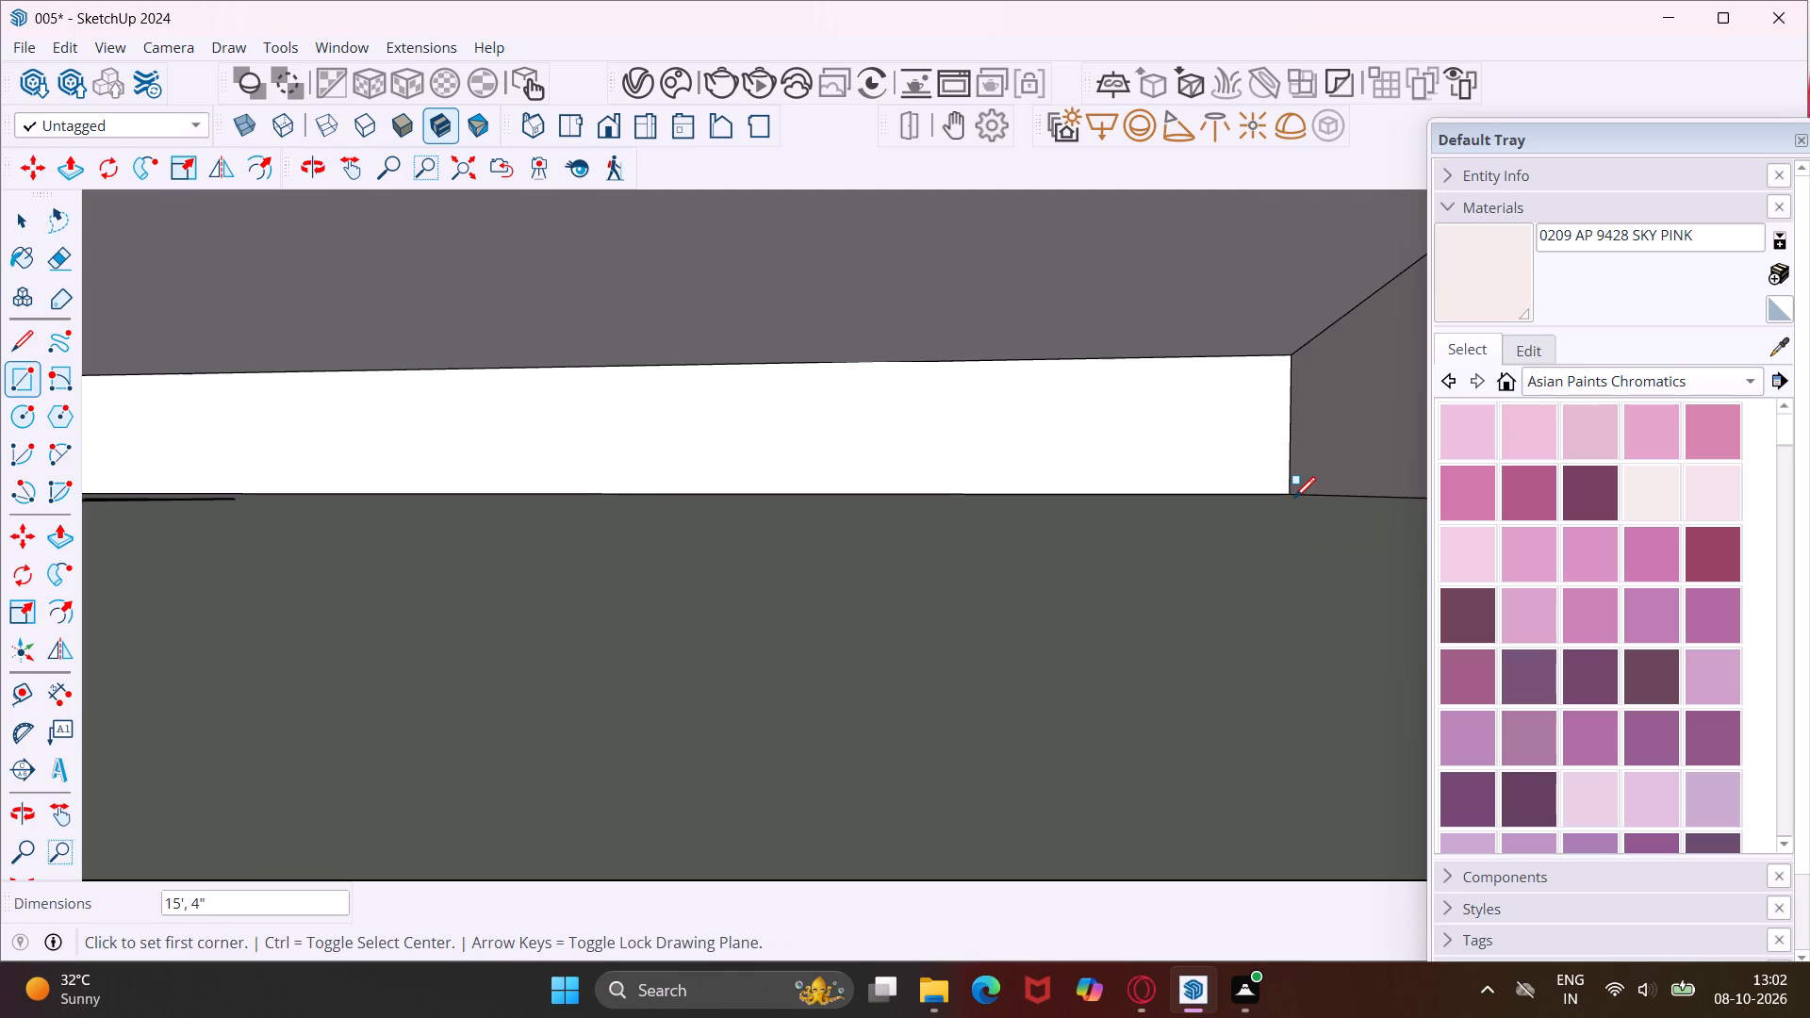
key("Escape")
key("space")
Push/Pull the 4" strip above the back cabinets 15' 9" forward to the front edge of the side wall.
left_click(1188, 441)
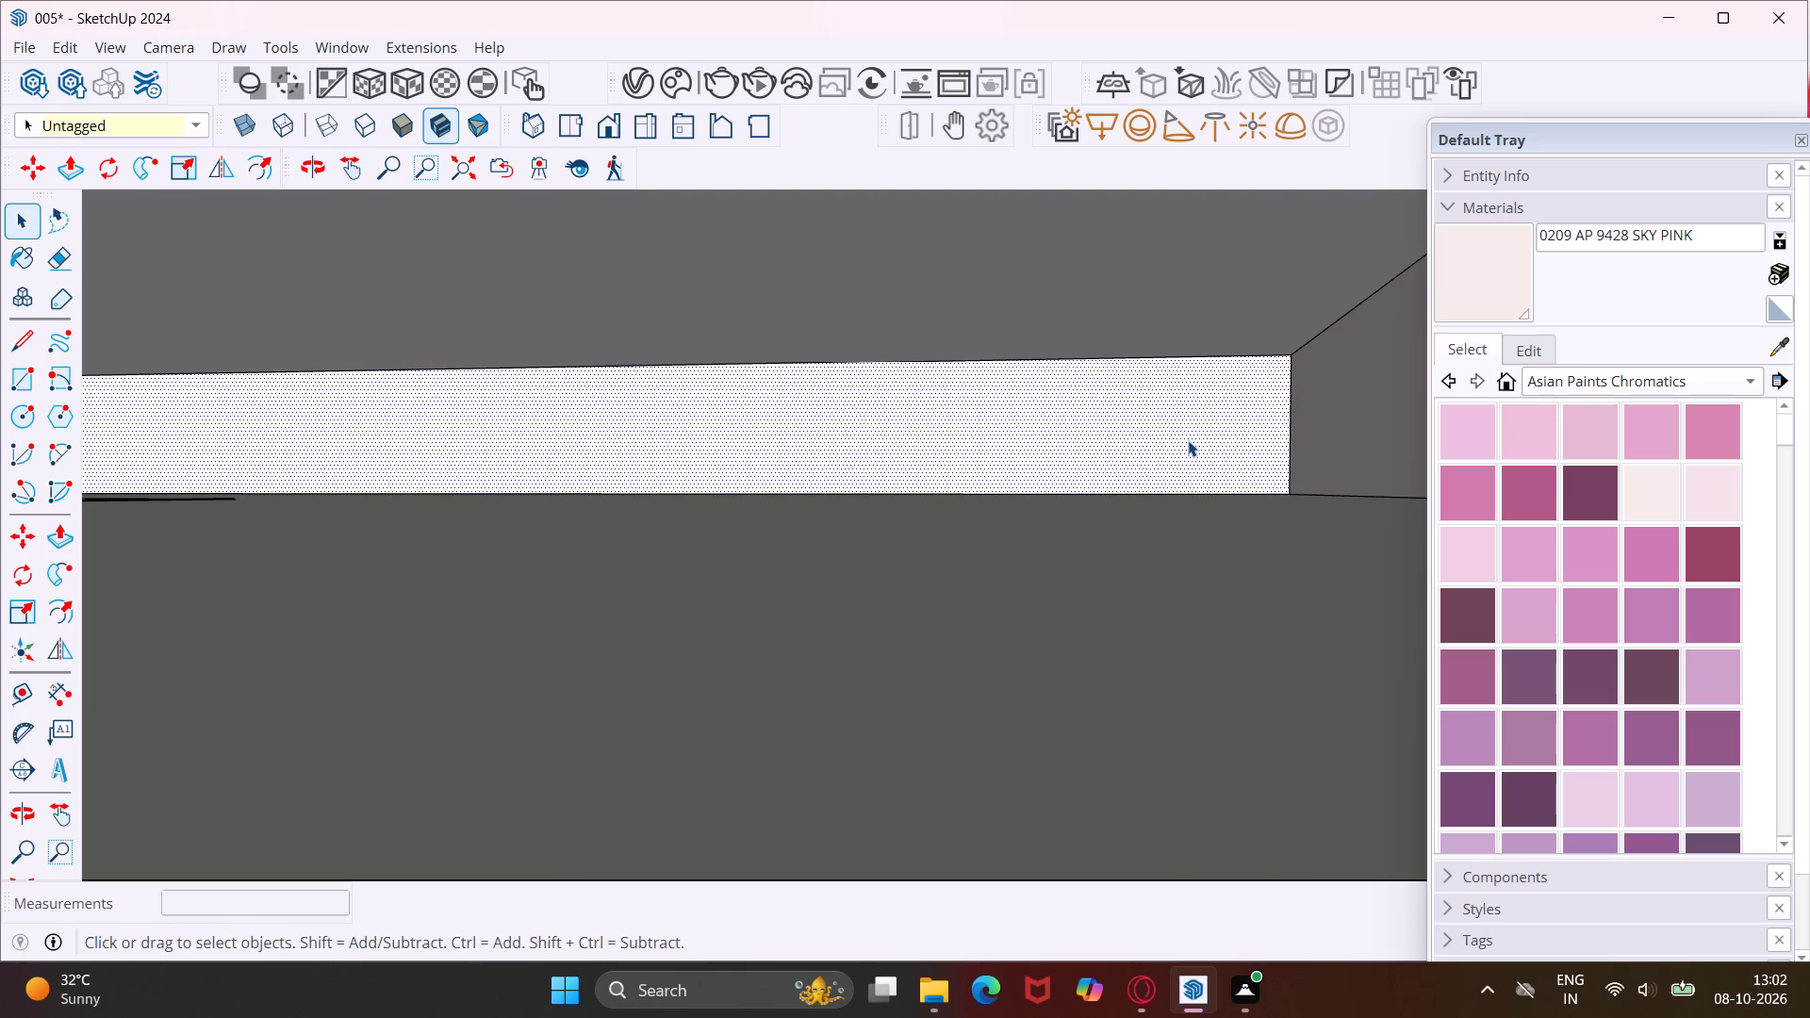
key("p")
left_click(1188, 440)
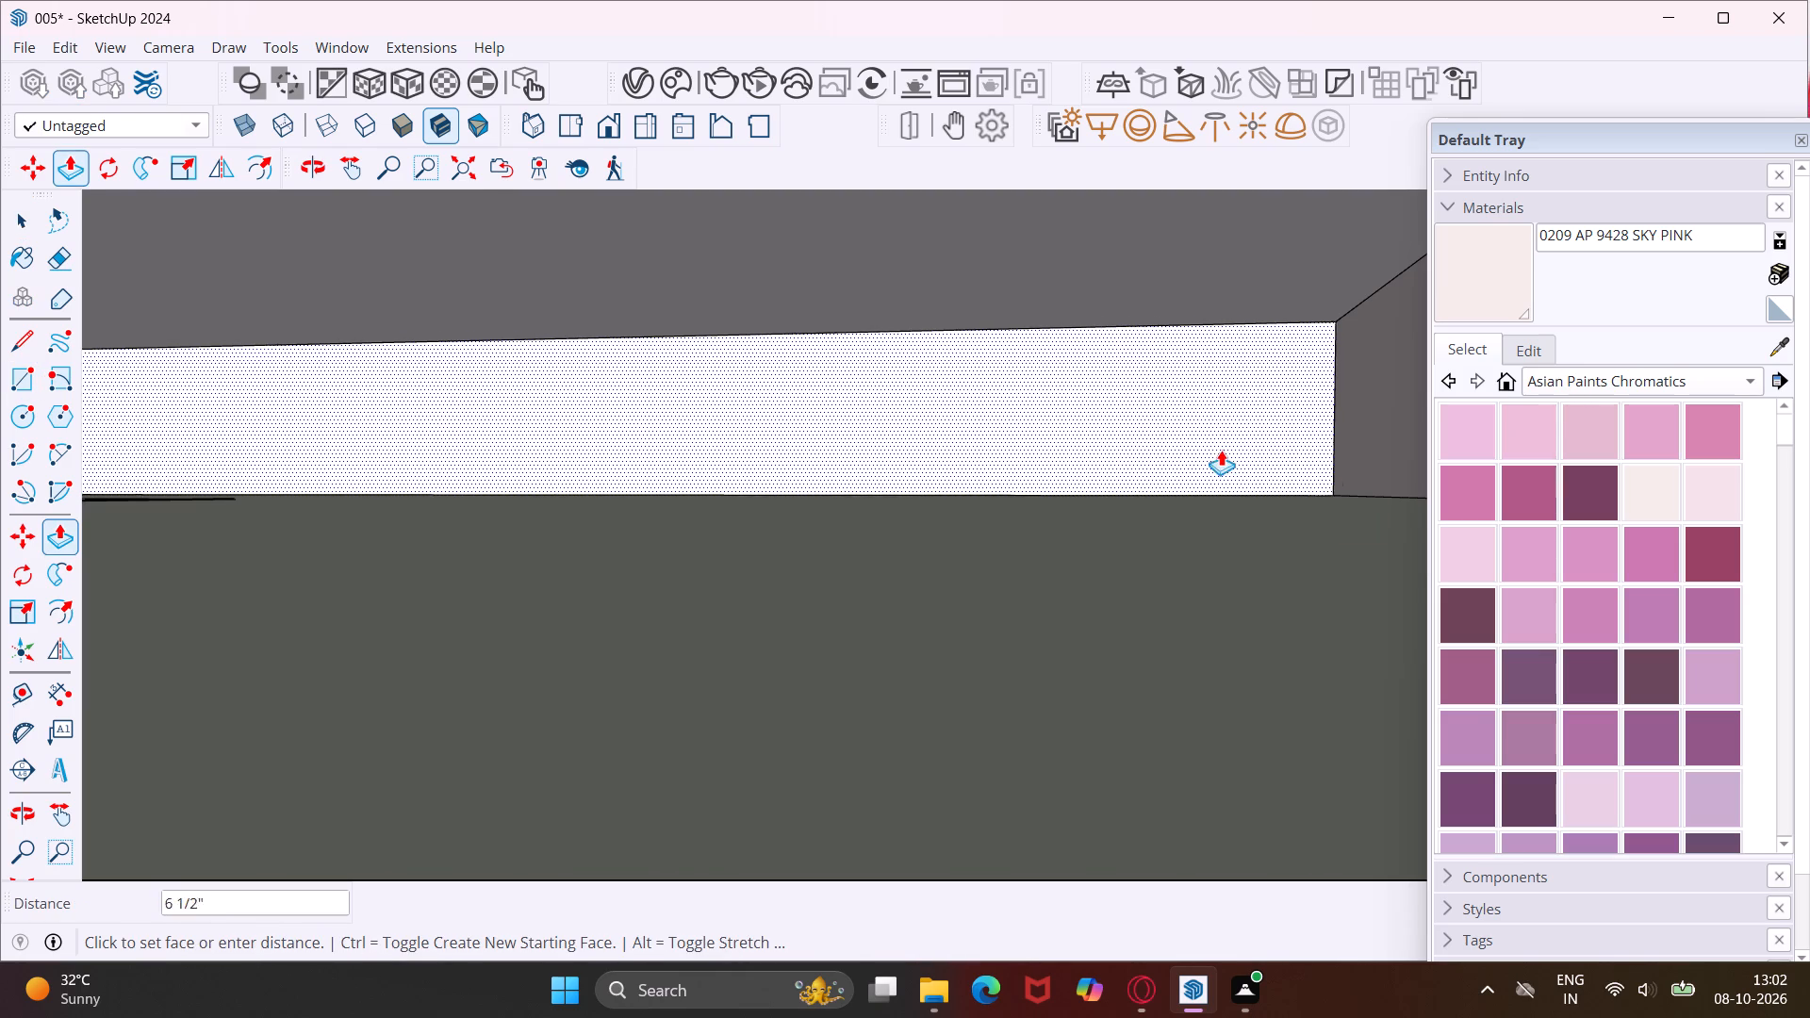
scroll(1225, 452, "down", 6)
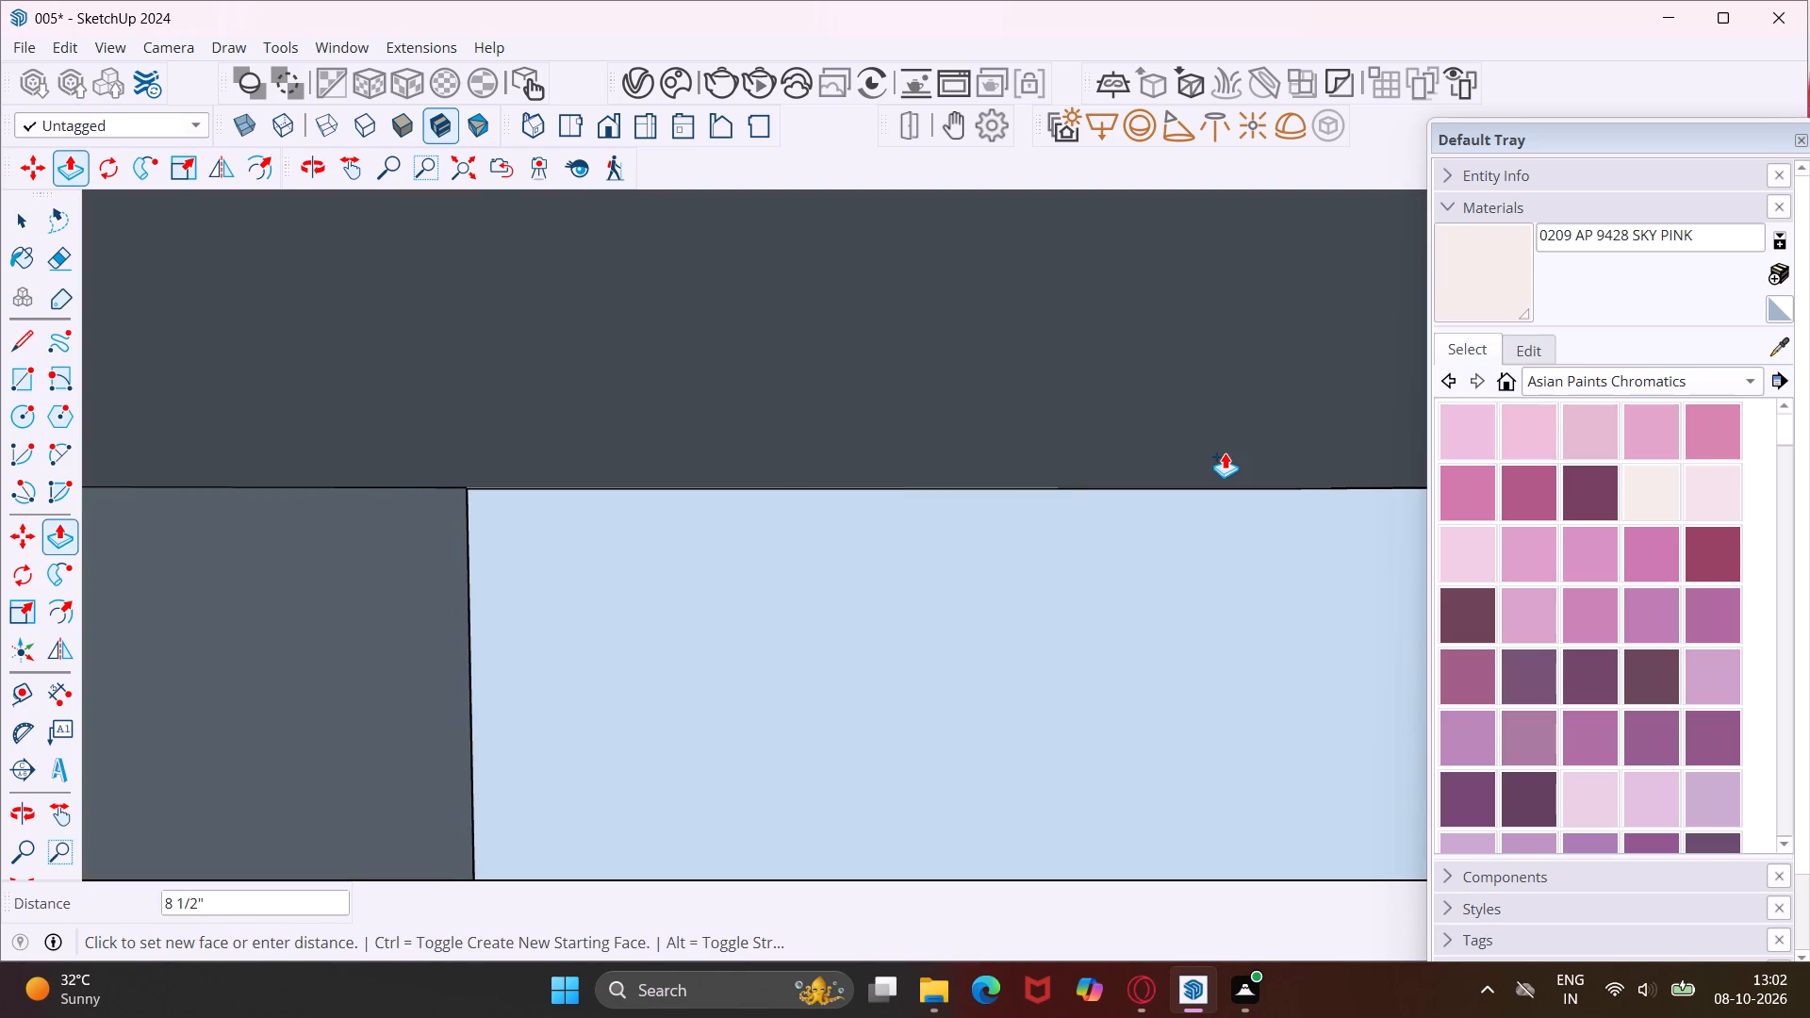
scroll(1225, 452, "down", 7)
middle_click_drag(1225, 452, 1275, 394)
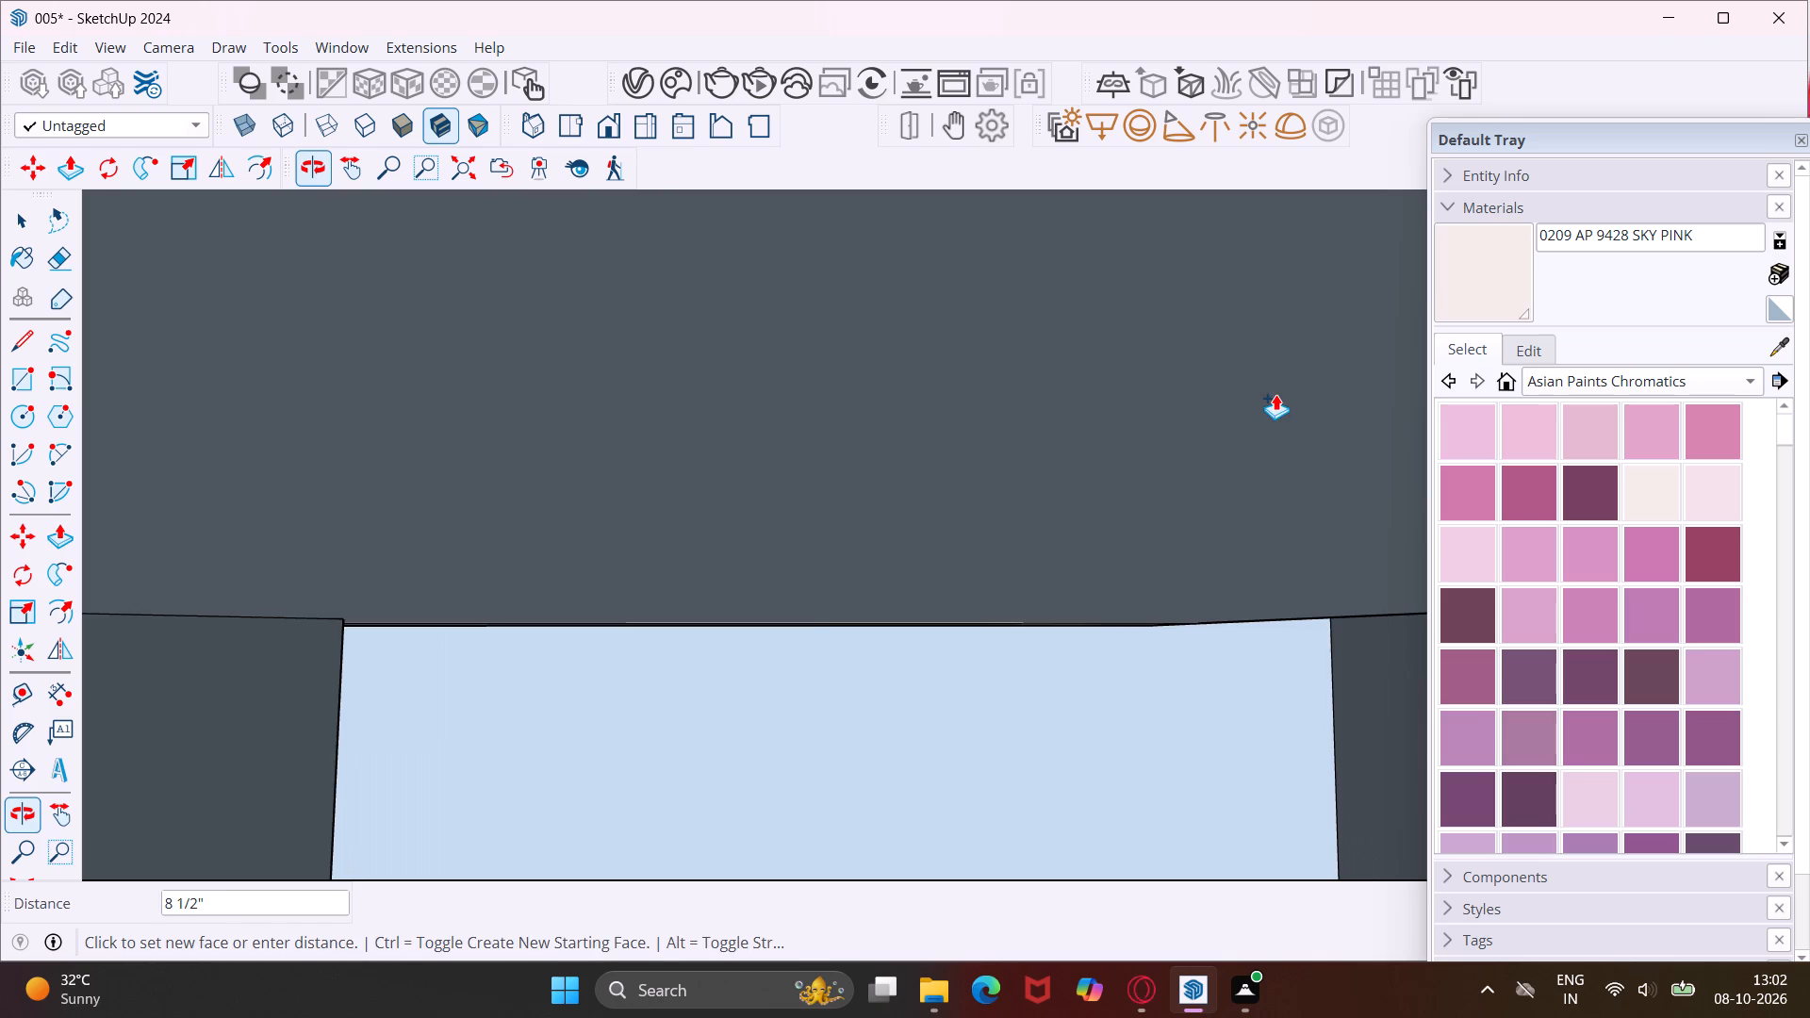
scroll(1275, 394, "down", 20)
scroll(1275, 394, "down", 10)
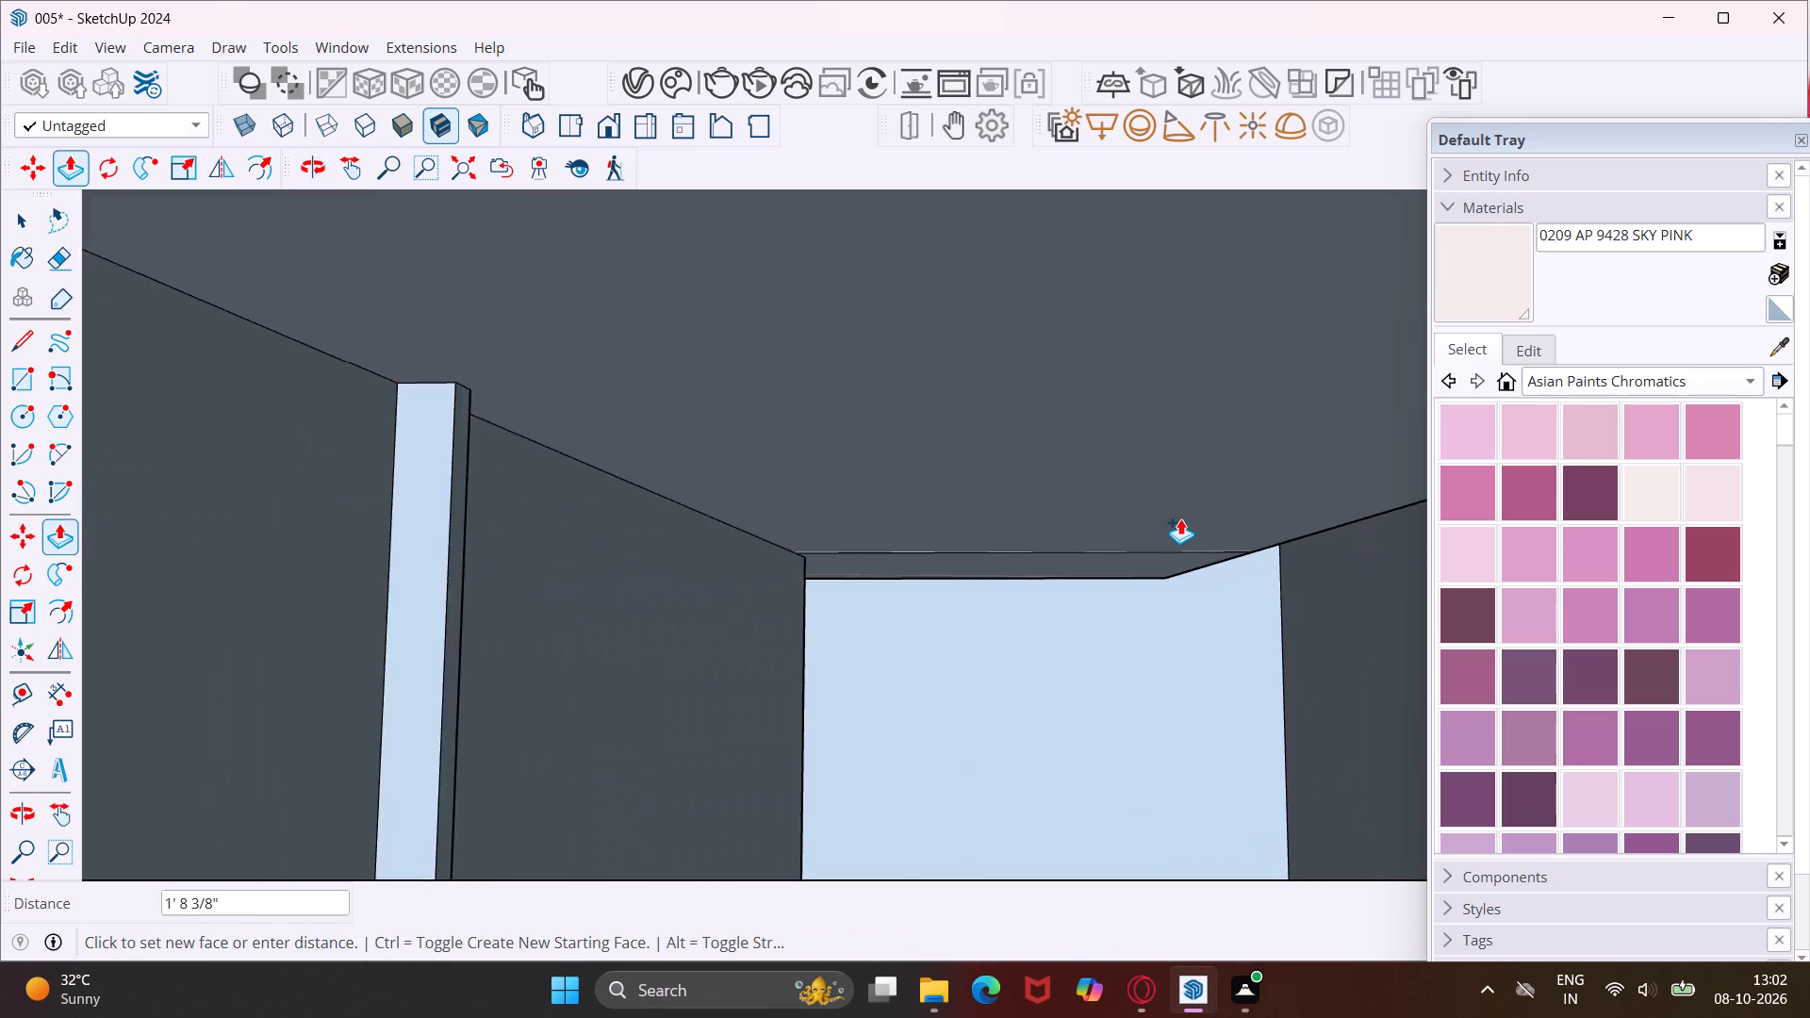
scroll(1180, 518, "down", 8)
scroll(1180, 518, "down", 15)
scroll(1088, 525, "down", 17)
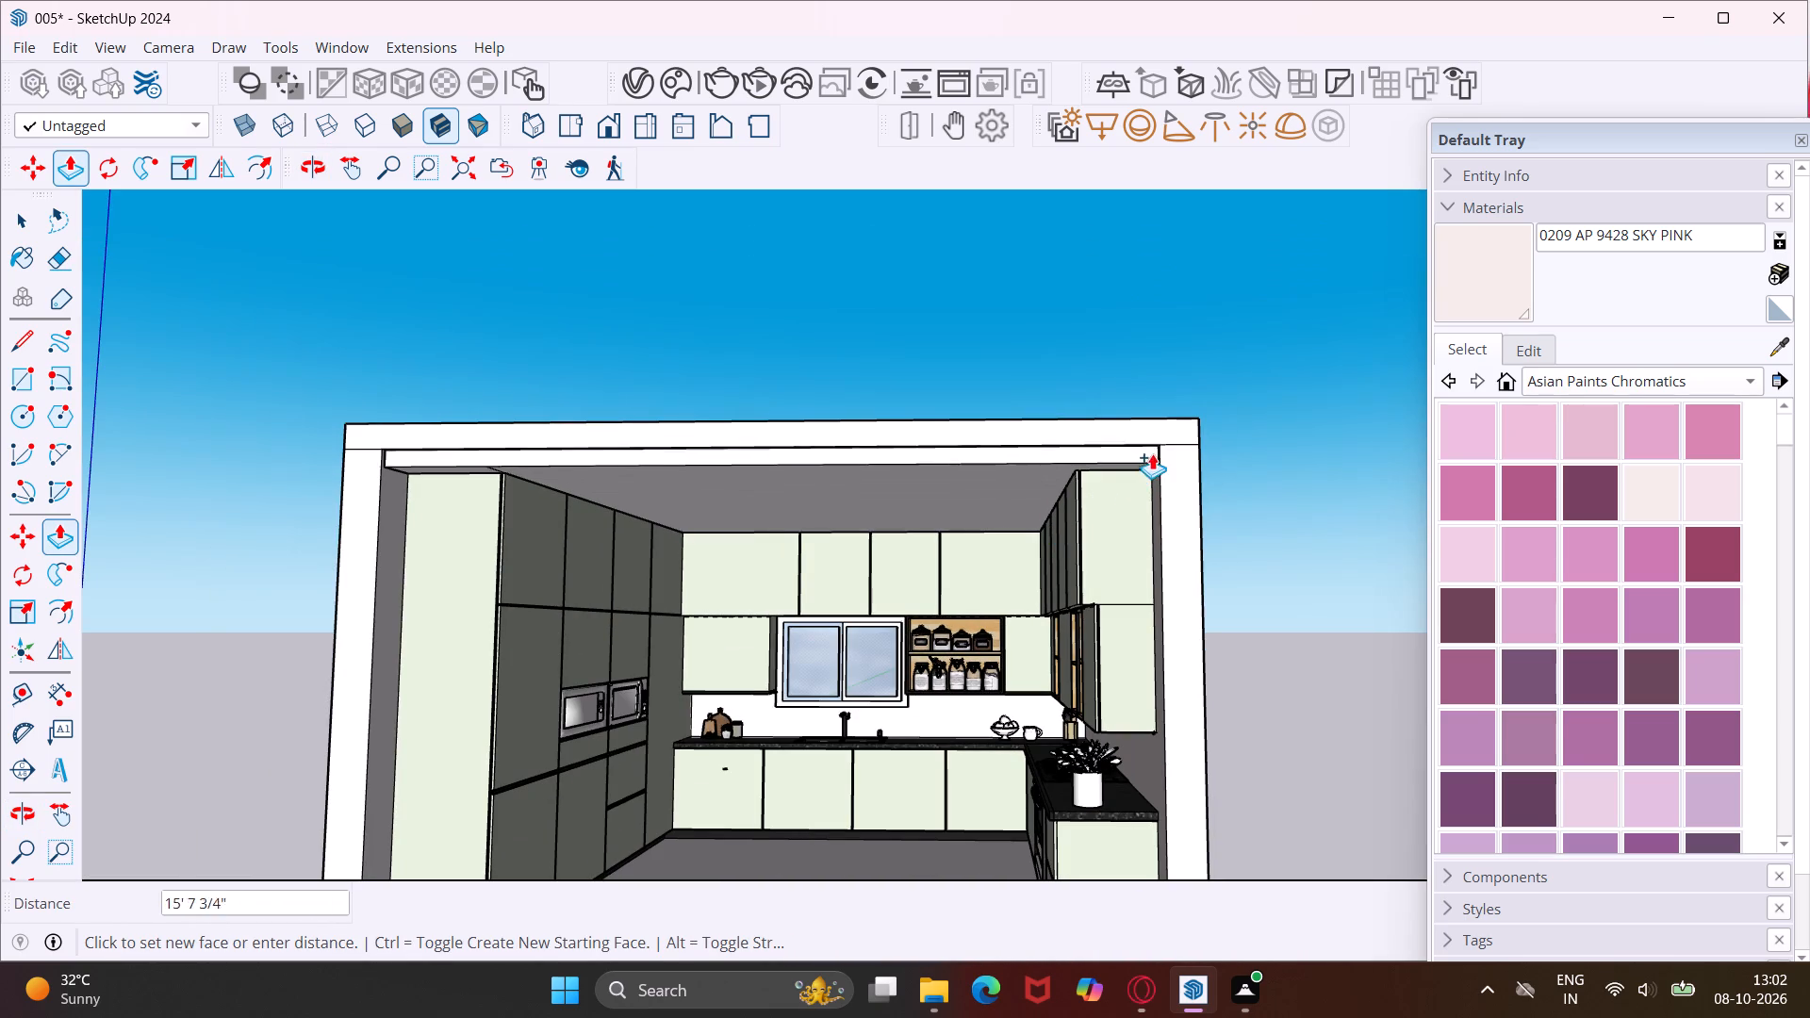
scroll(1163, 468, "up", 7)
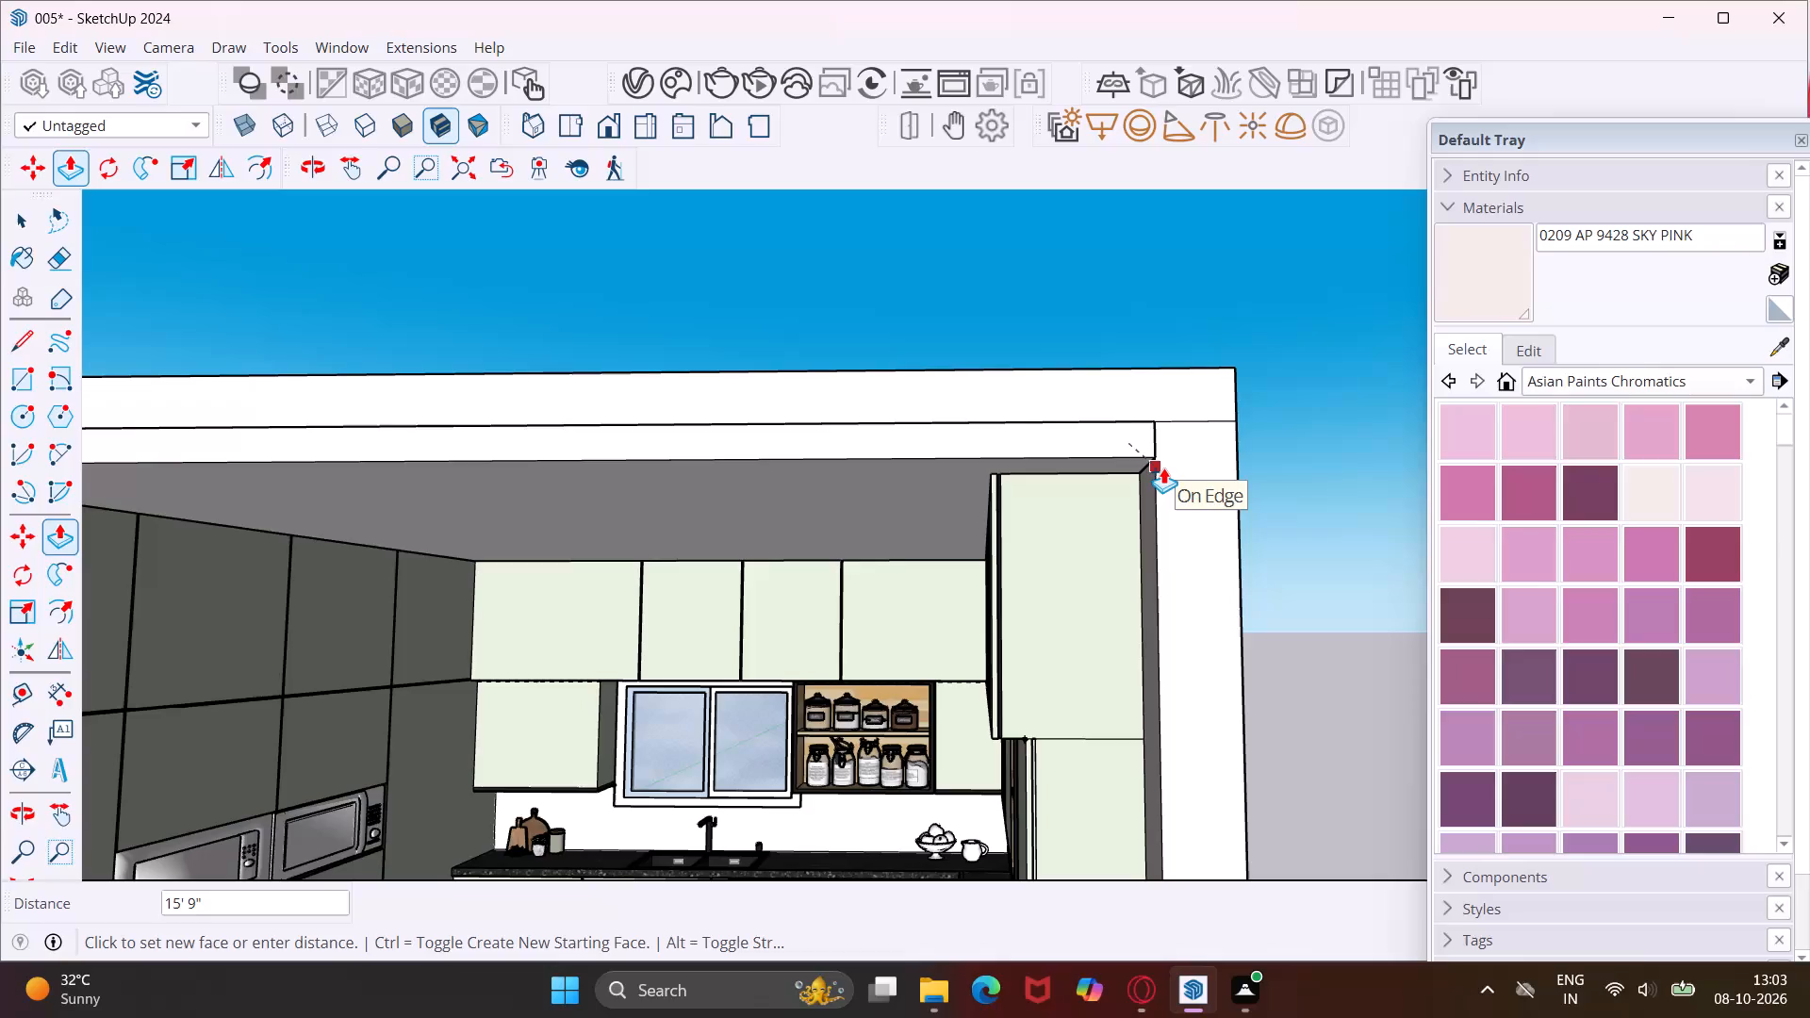
left_click(1163, 468)
key("Escape")
key("space")
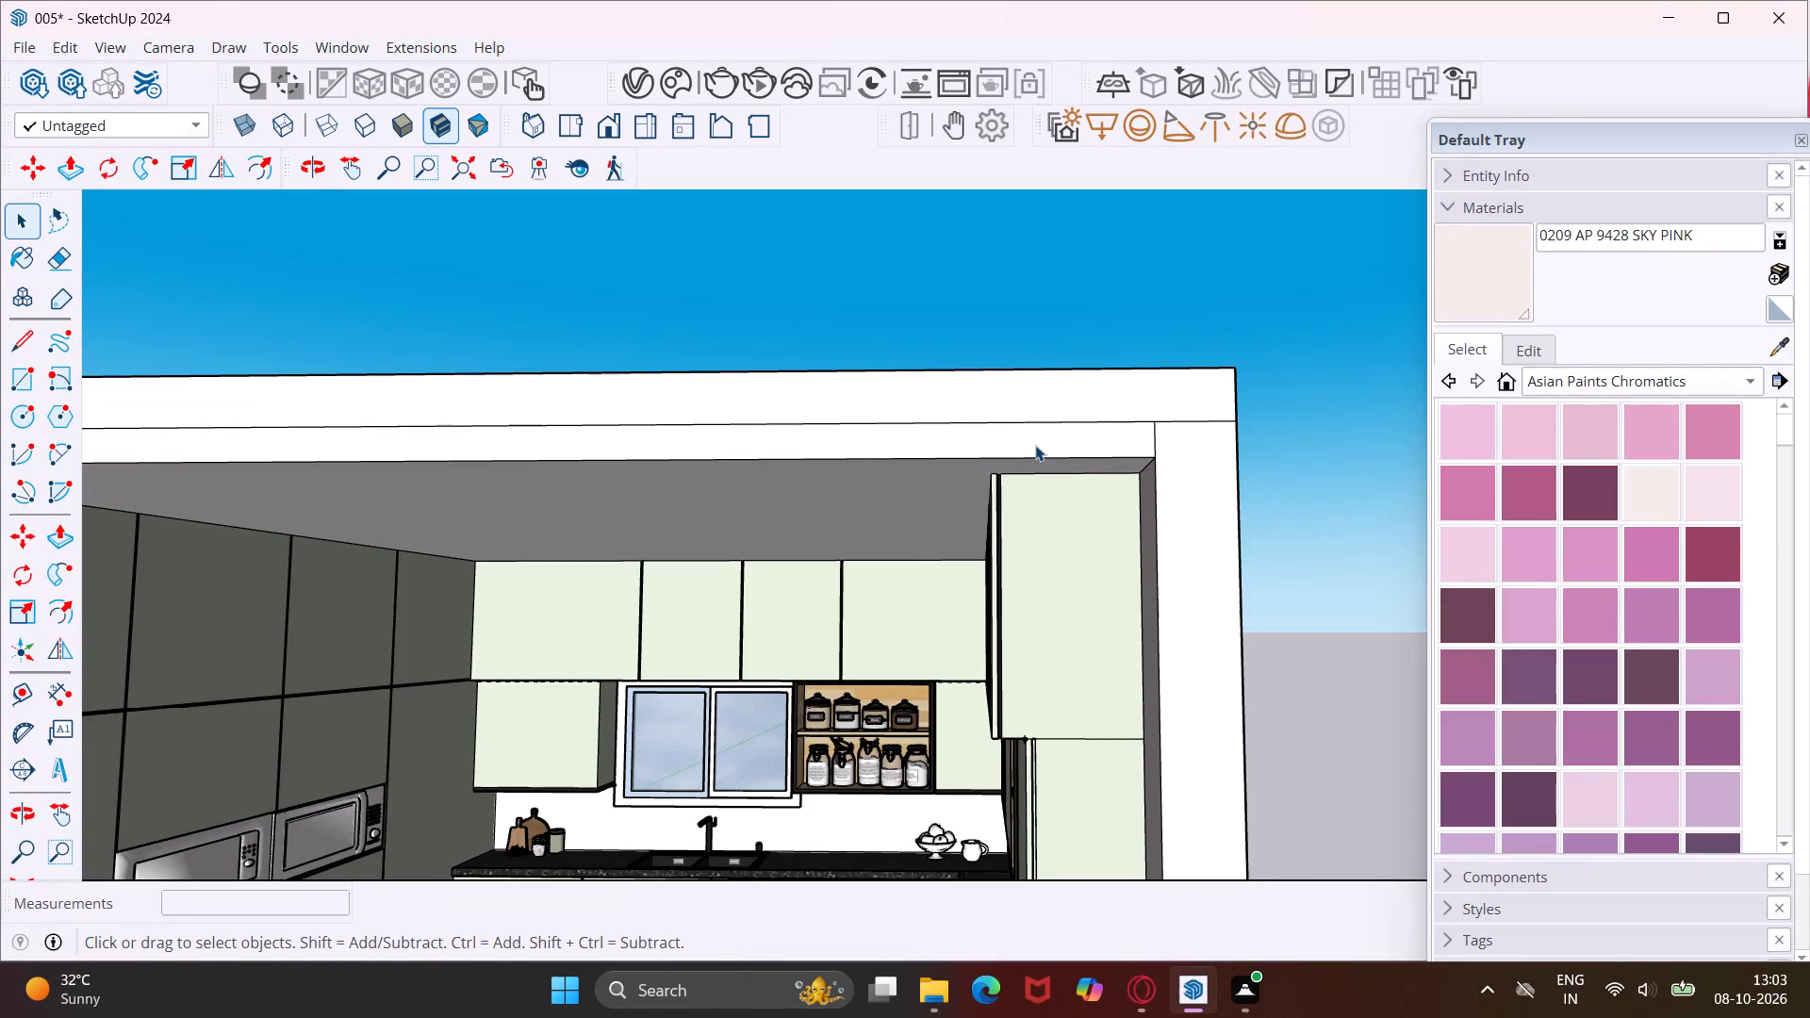
Offset the outline of the ceiling layer's underside inward by about 2' 7/8" to form an inner rectangle.
middle_click_drag(1035, 445, 1328, 456)
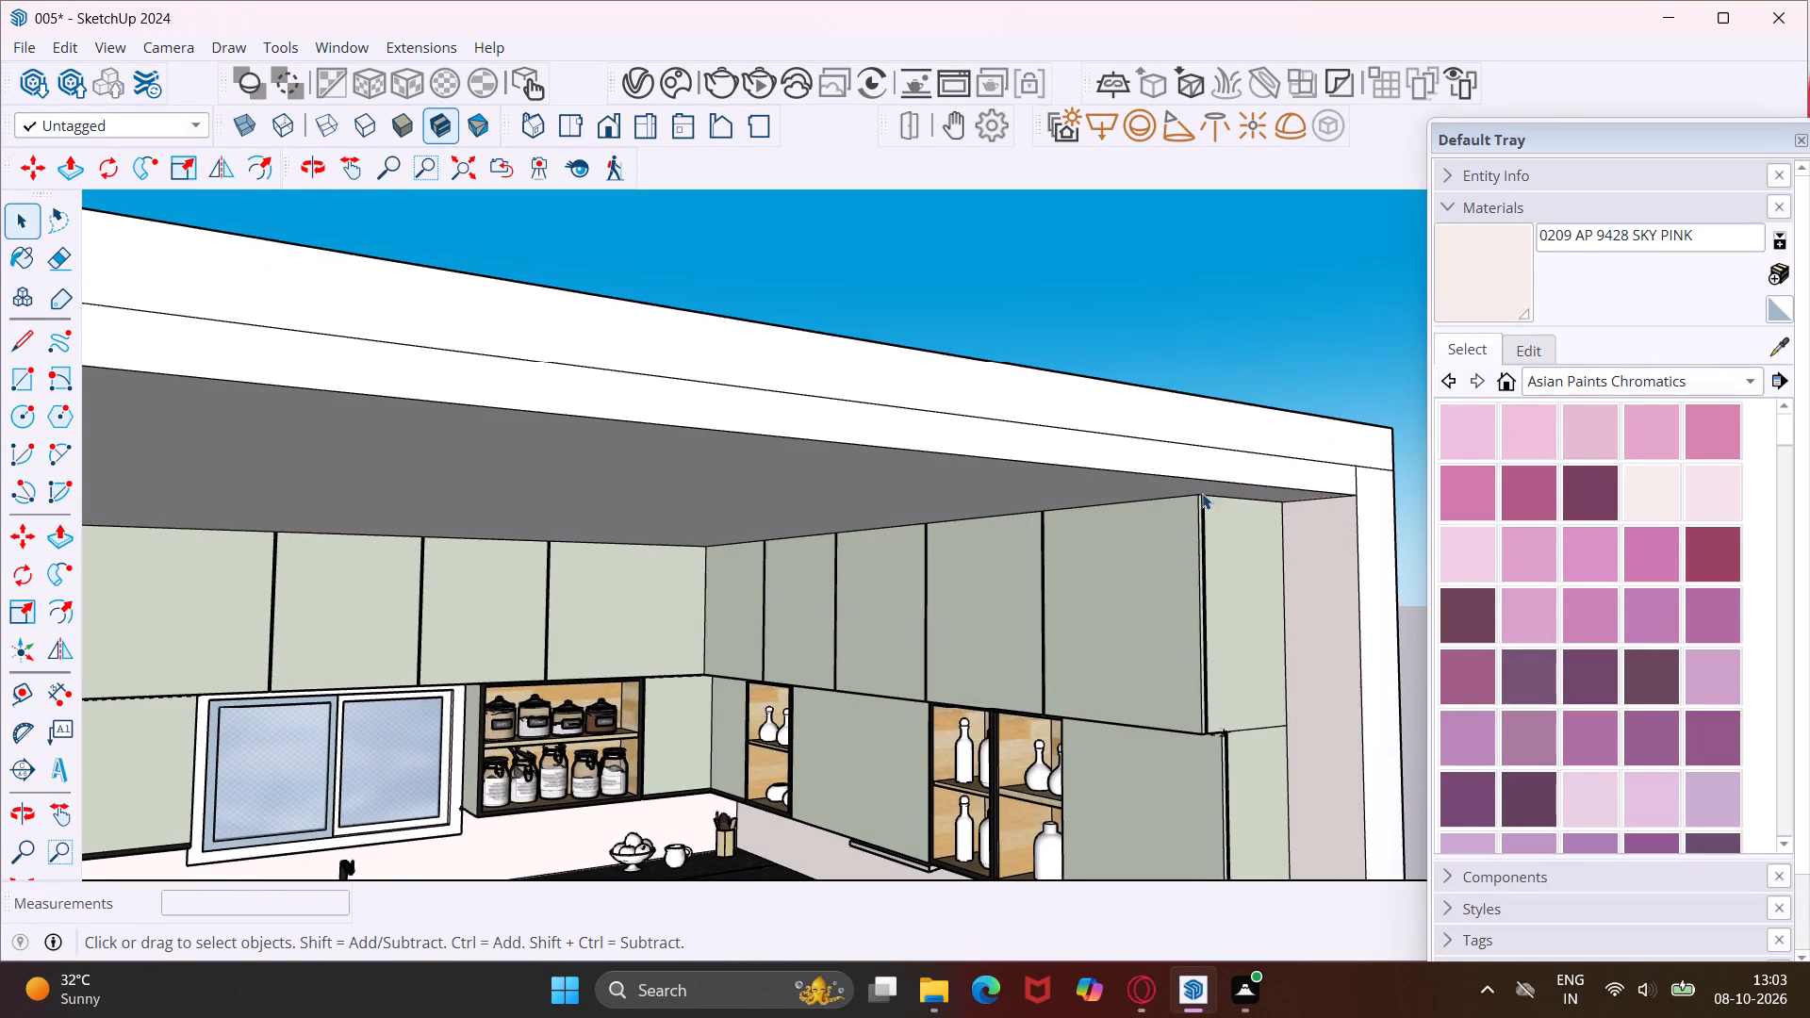
left_click(1044, 487)
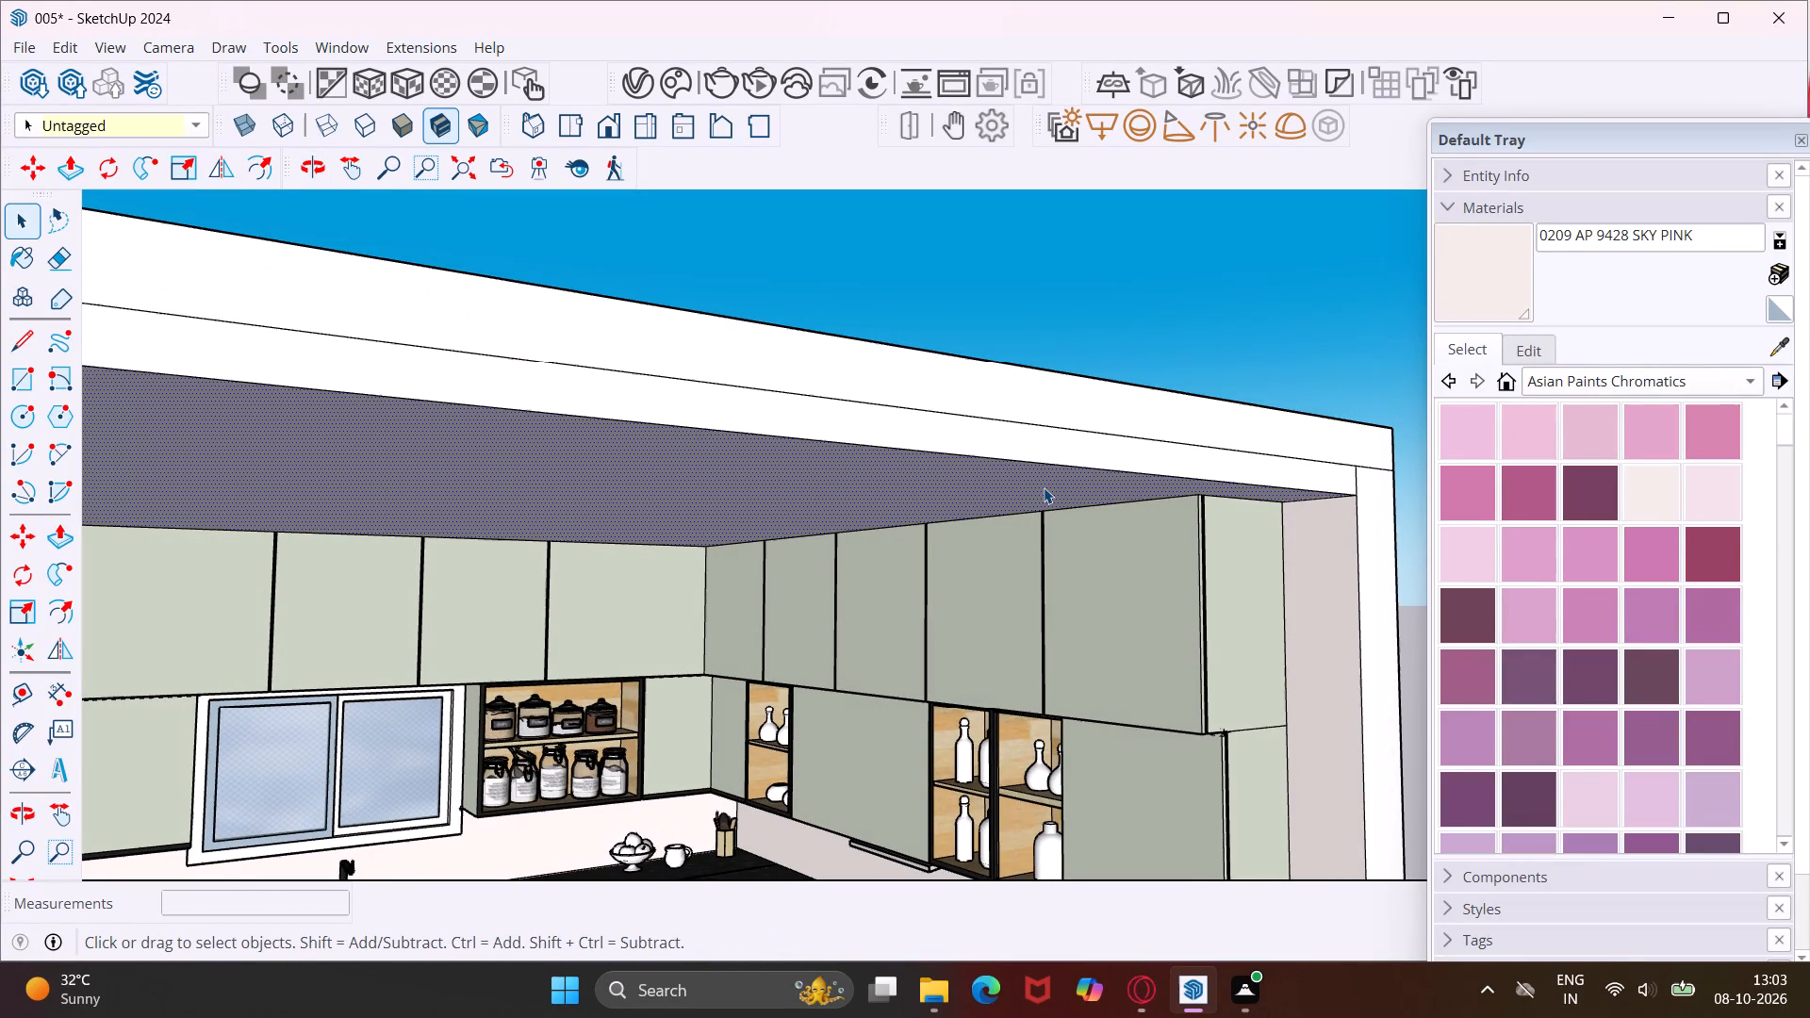
middle_click_drag(1044, 487, 1013, 487)
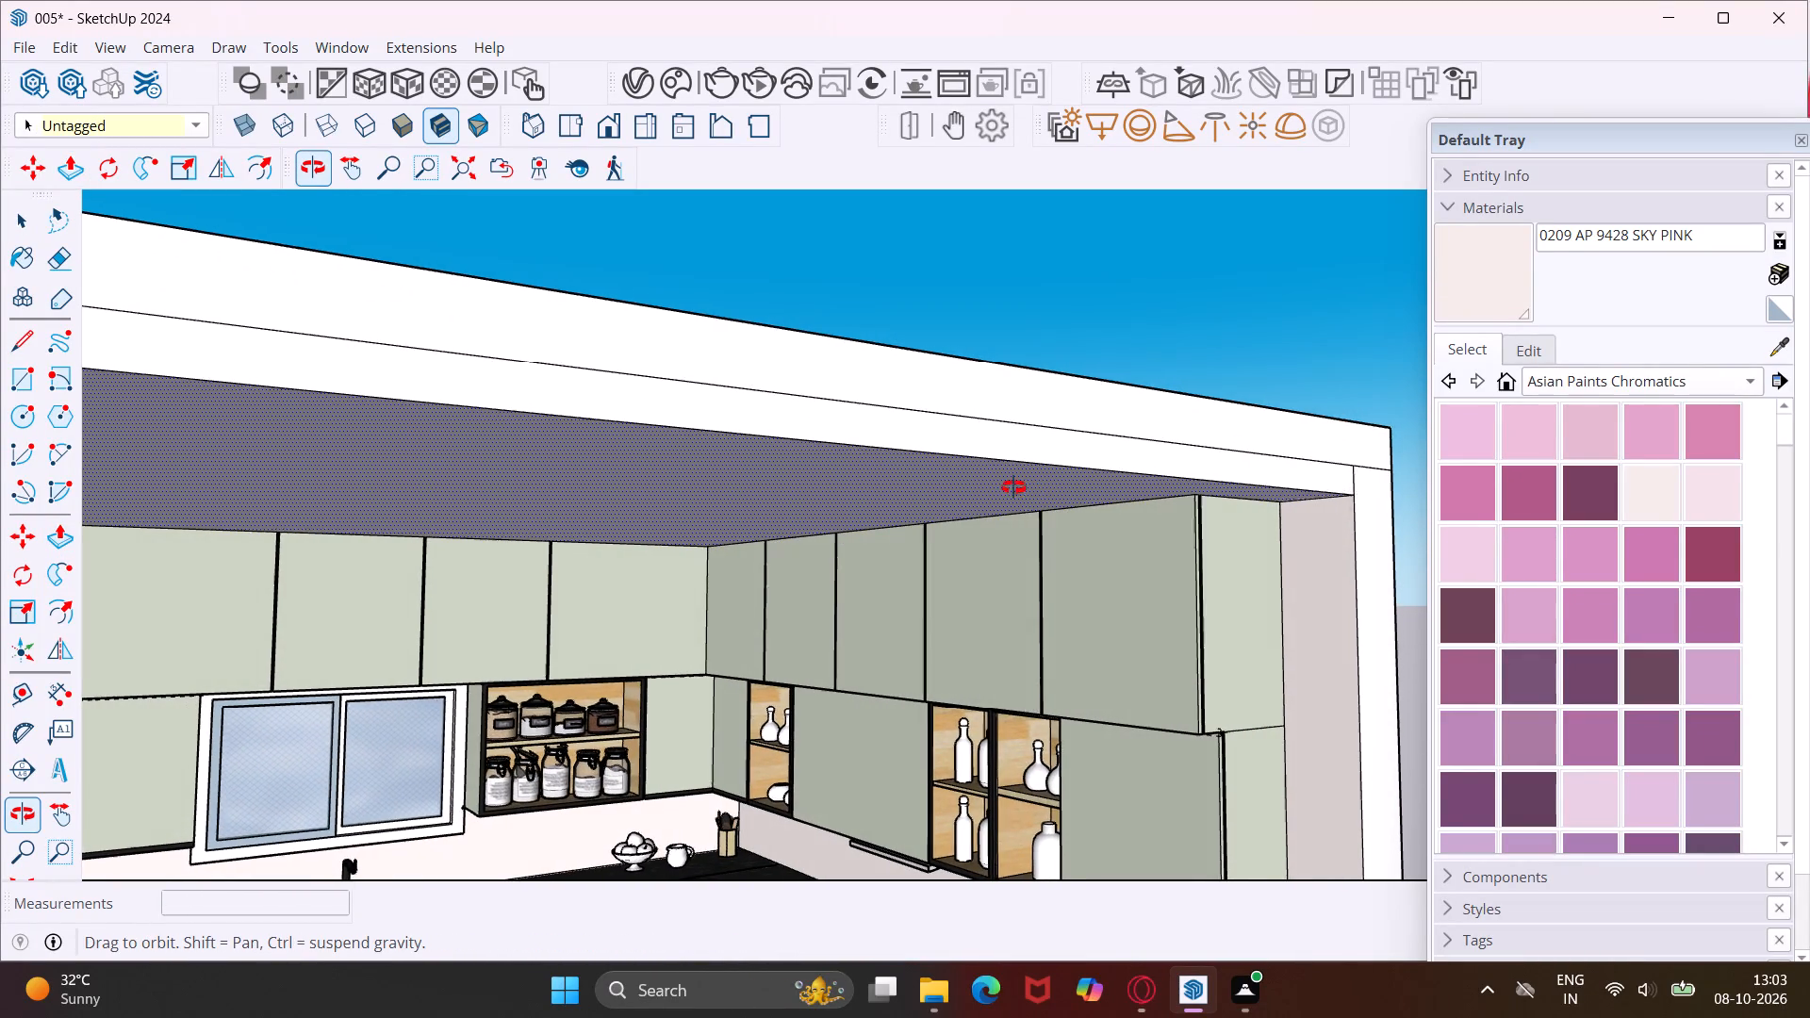
middle_click_drag(1013, 487, 858, 475)
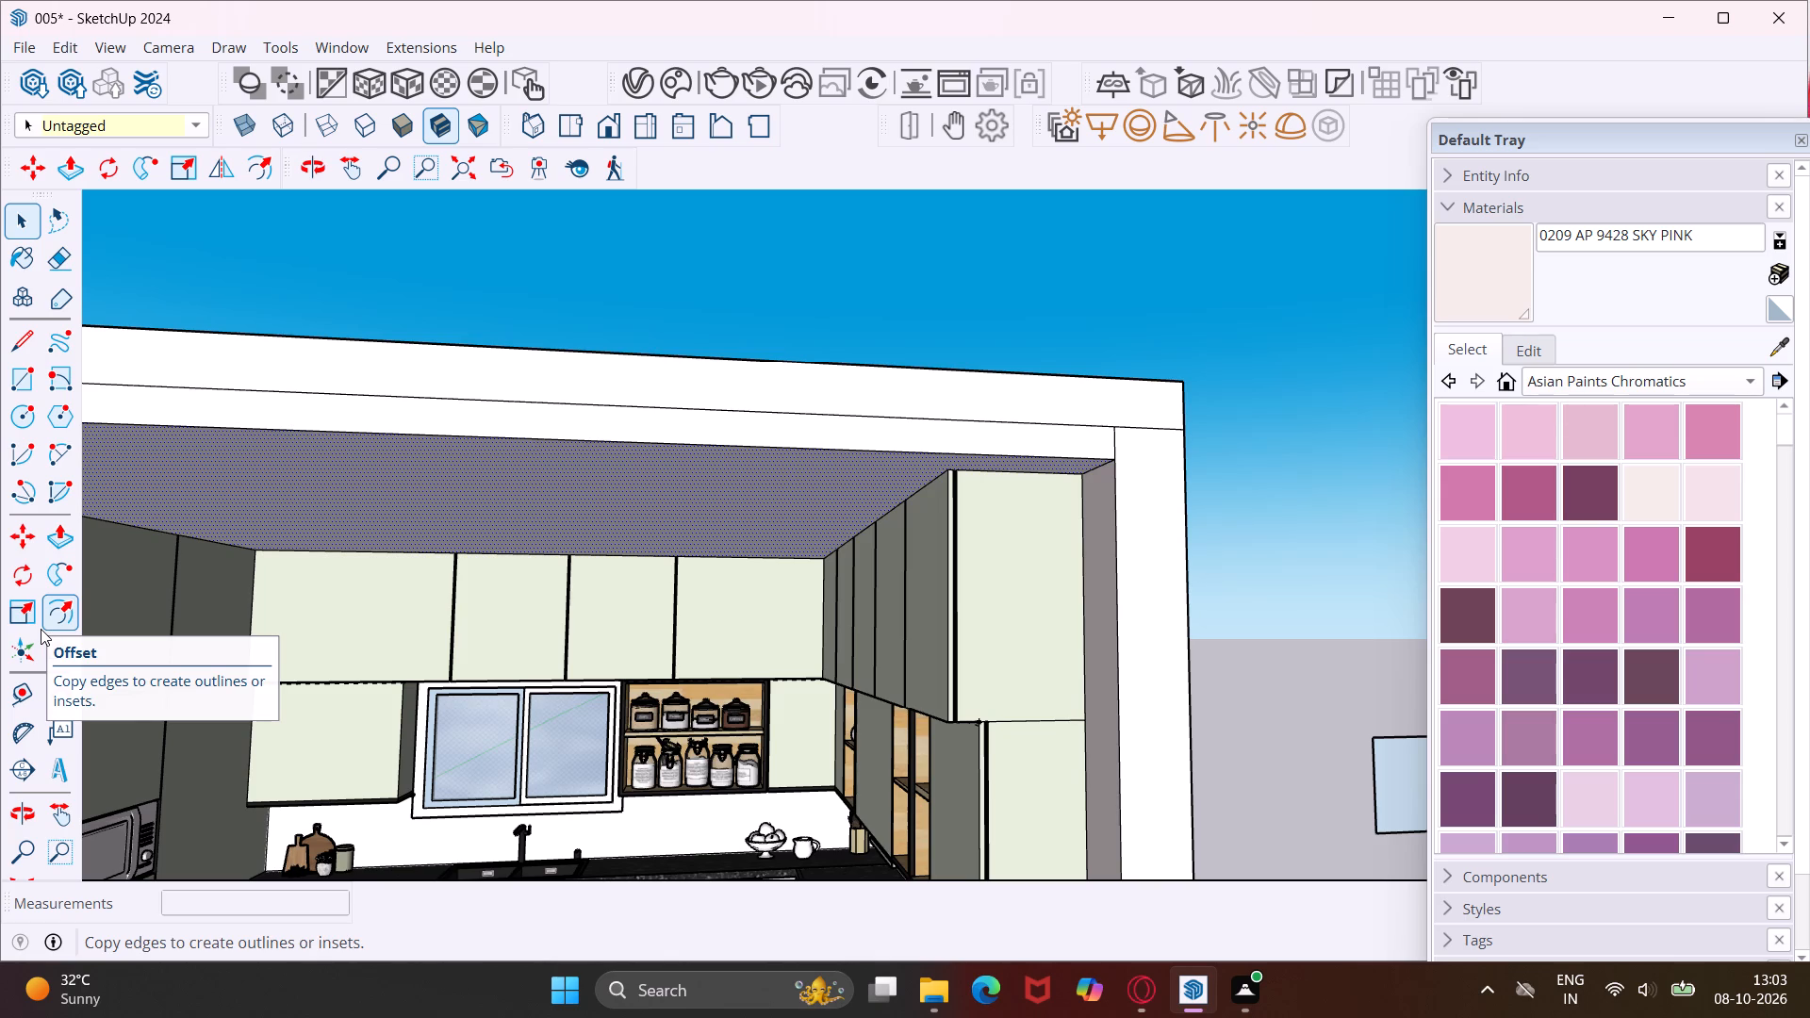
left_click(41, 629)
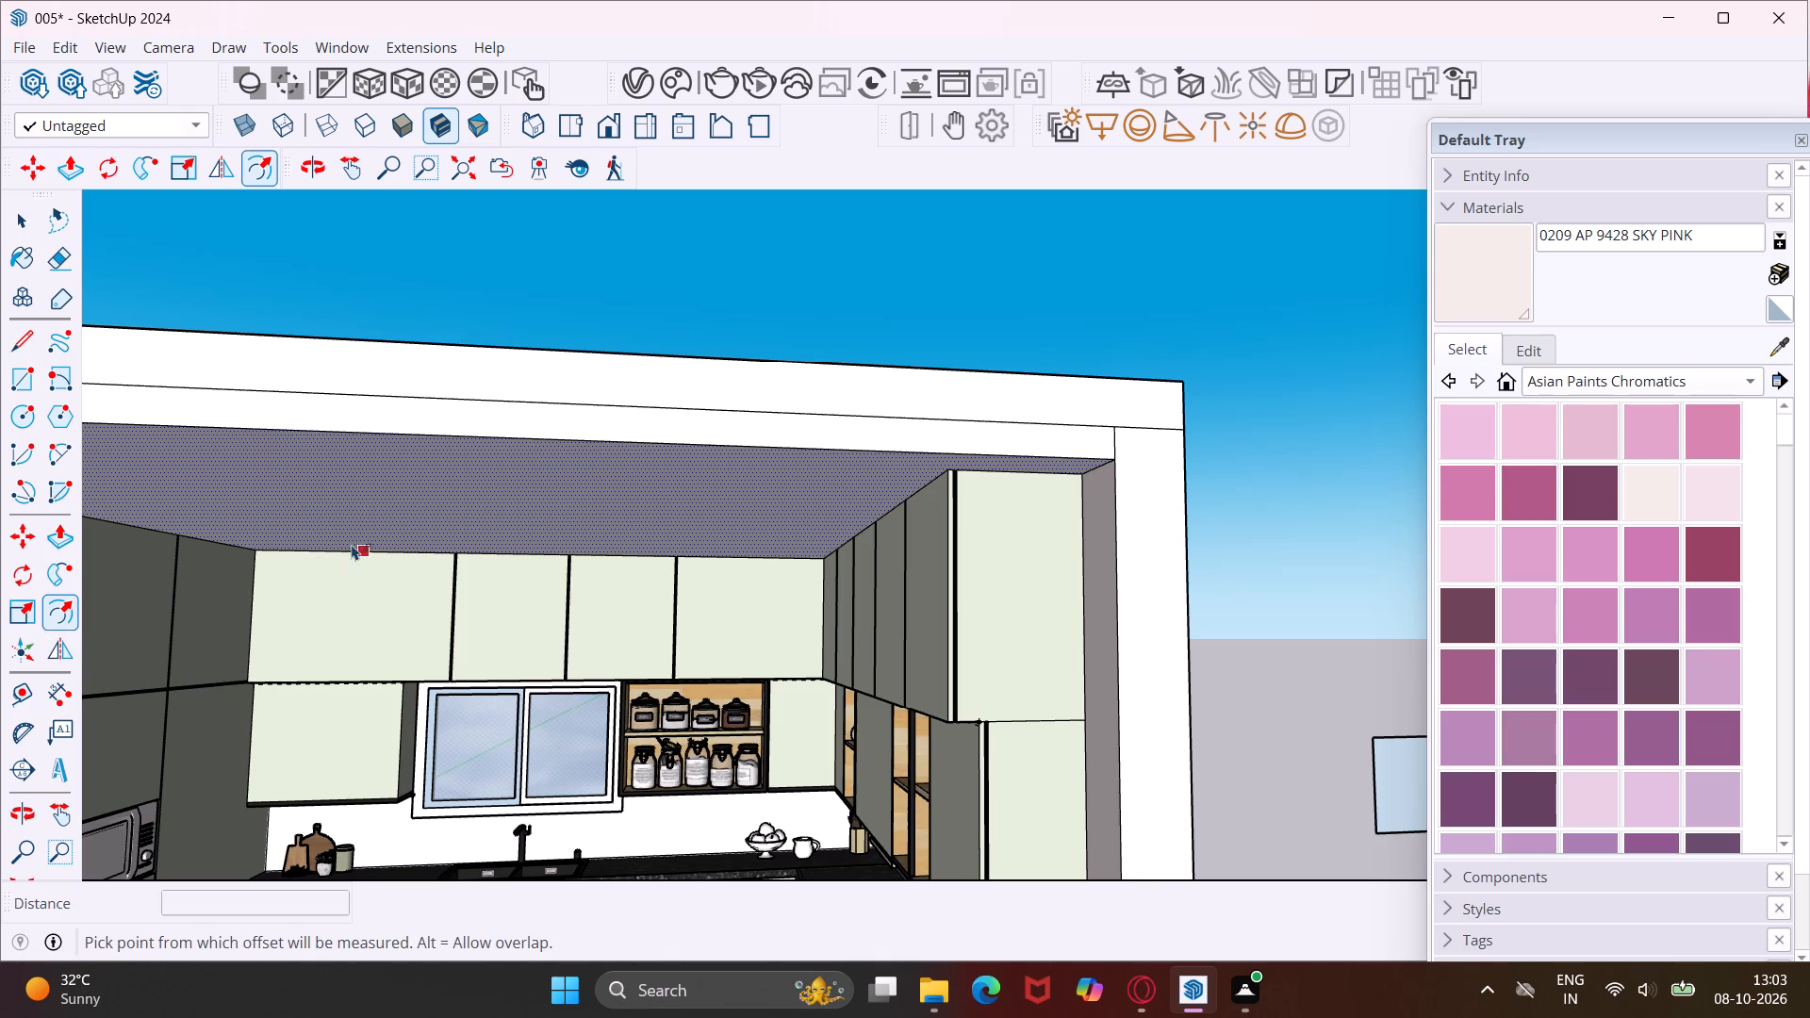
left_click(538, 452)
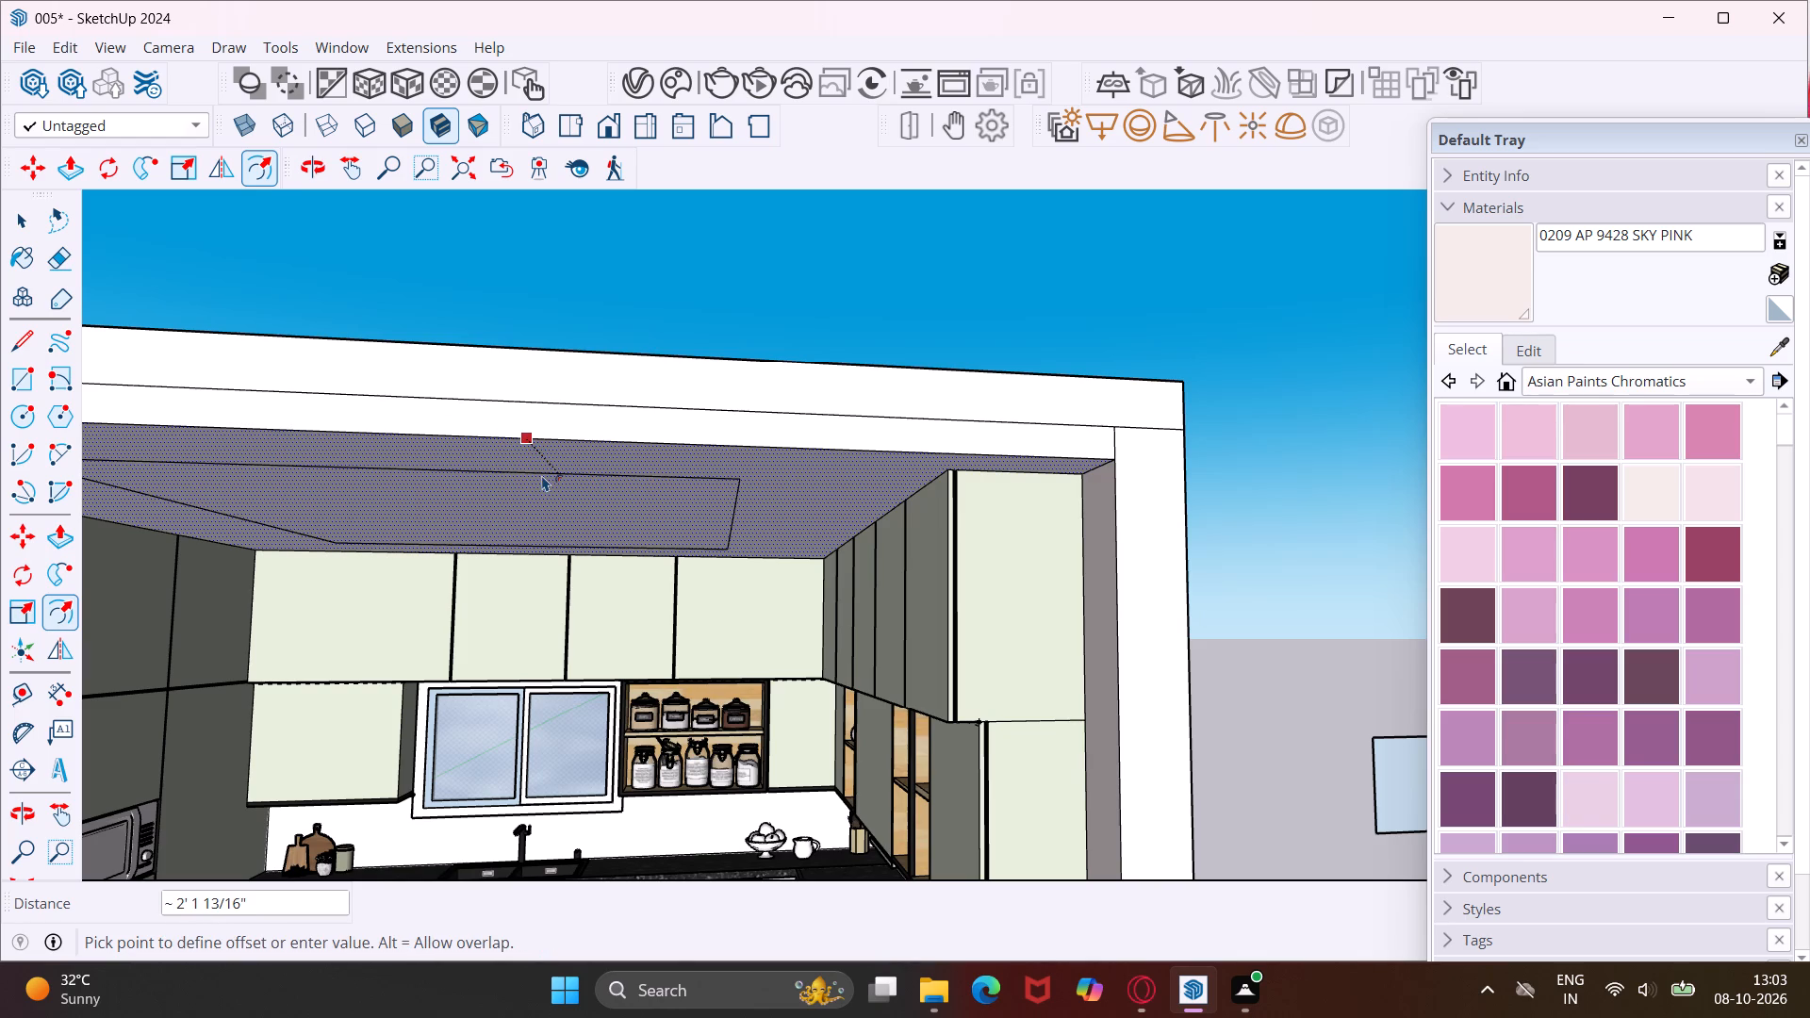
middle_click_drag(542, 475, 689, 436)
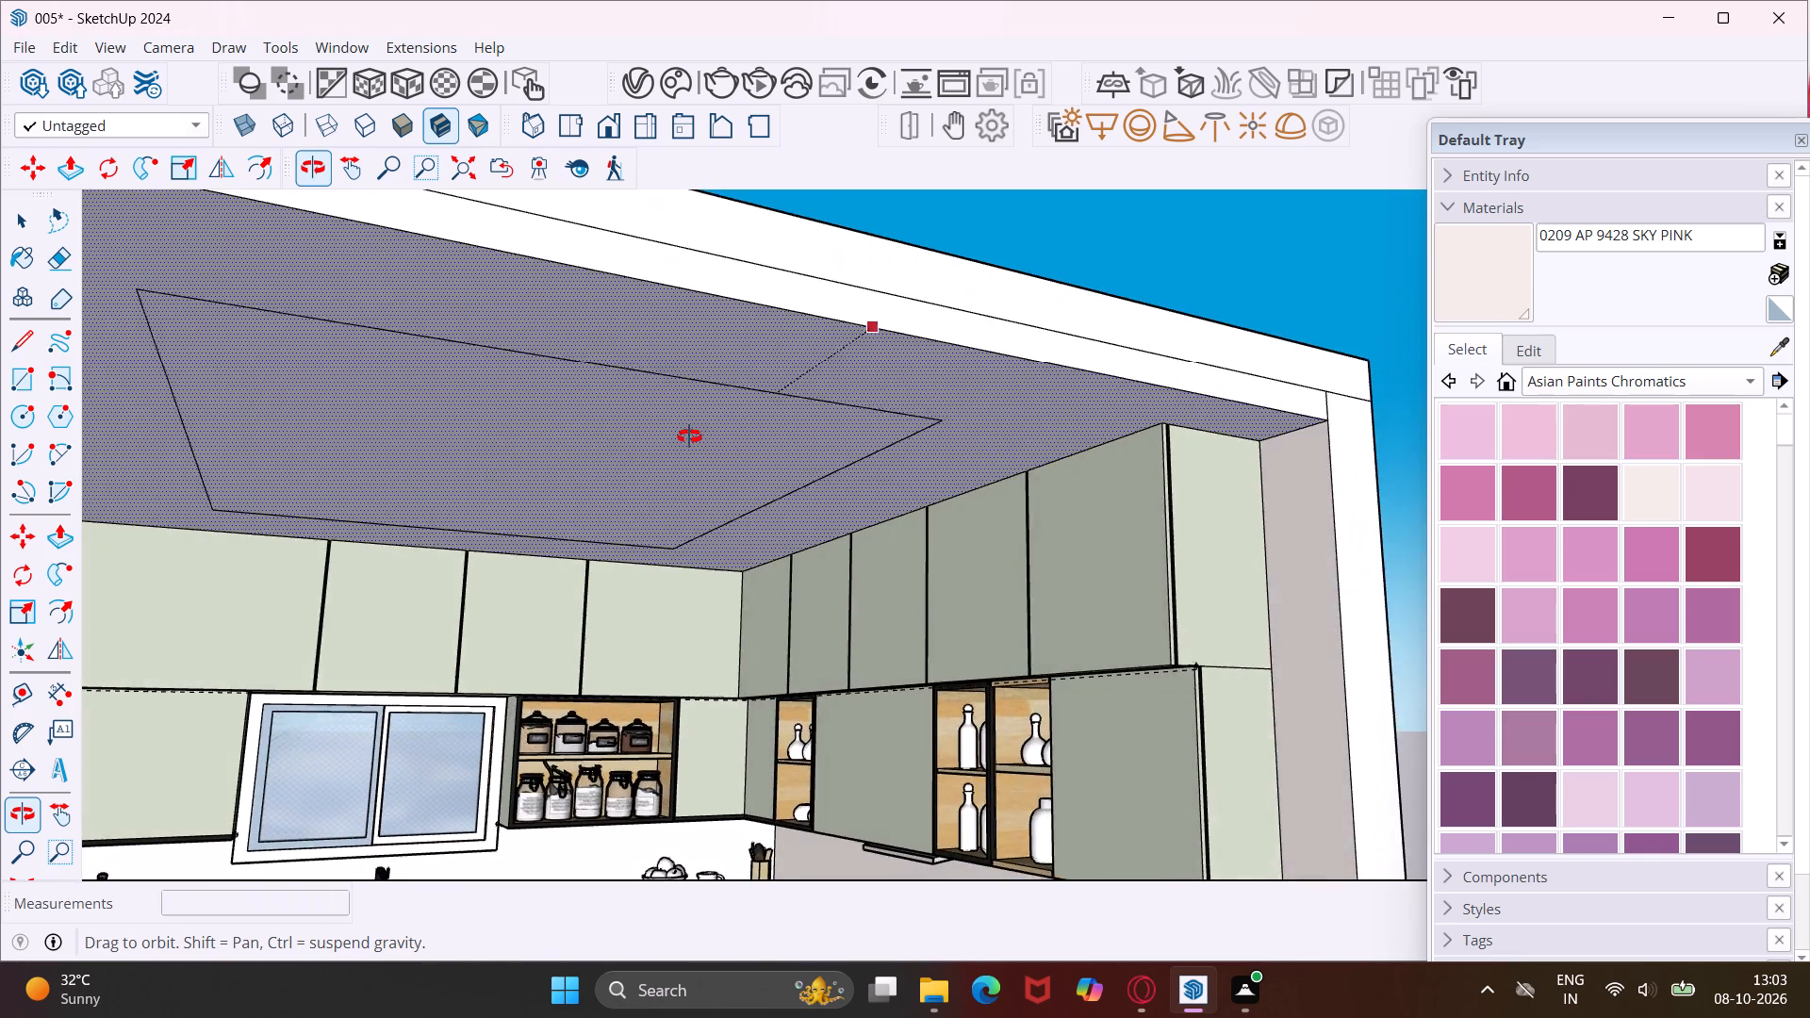
middle_click_drag(689, 436, 740, 421)
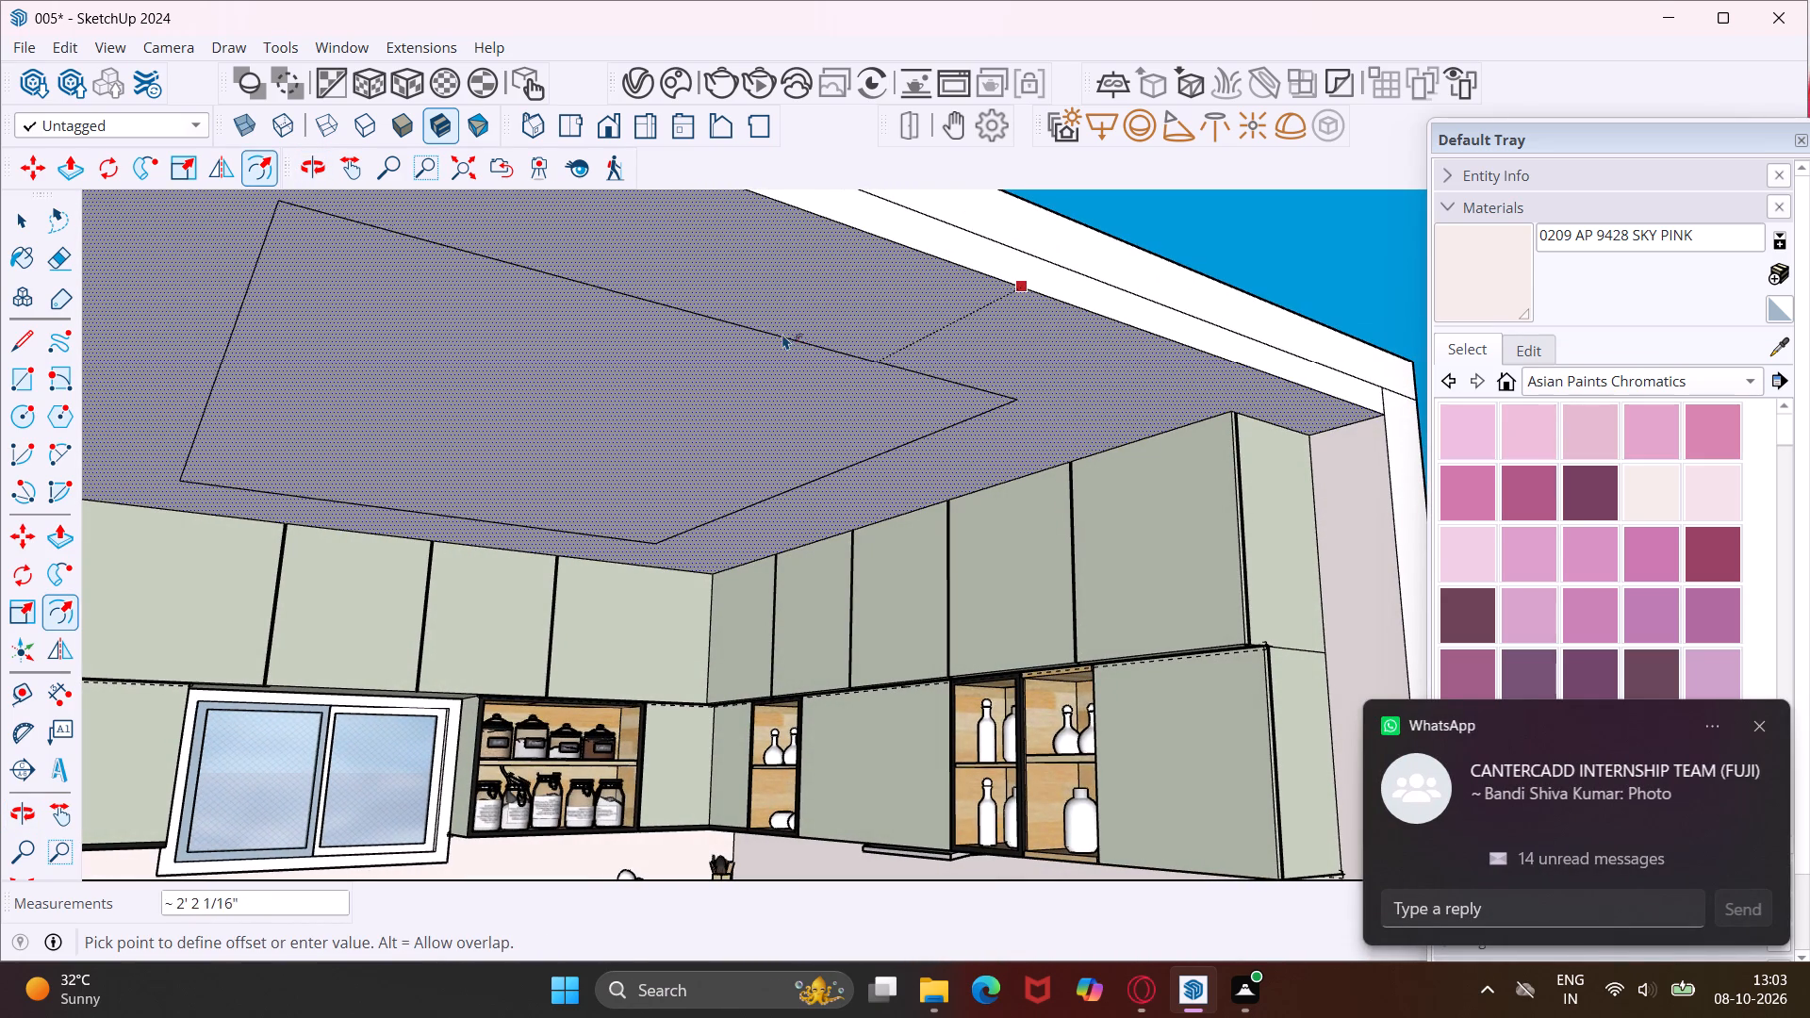
left_click(782, 331)
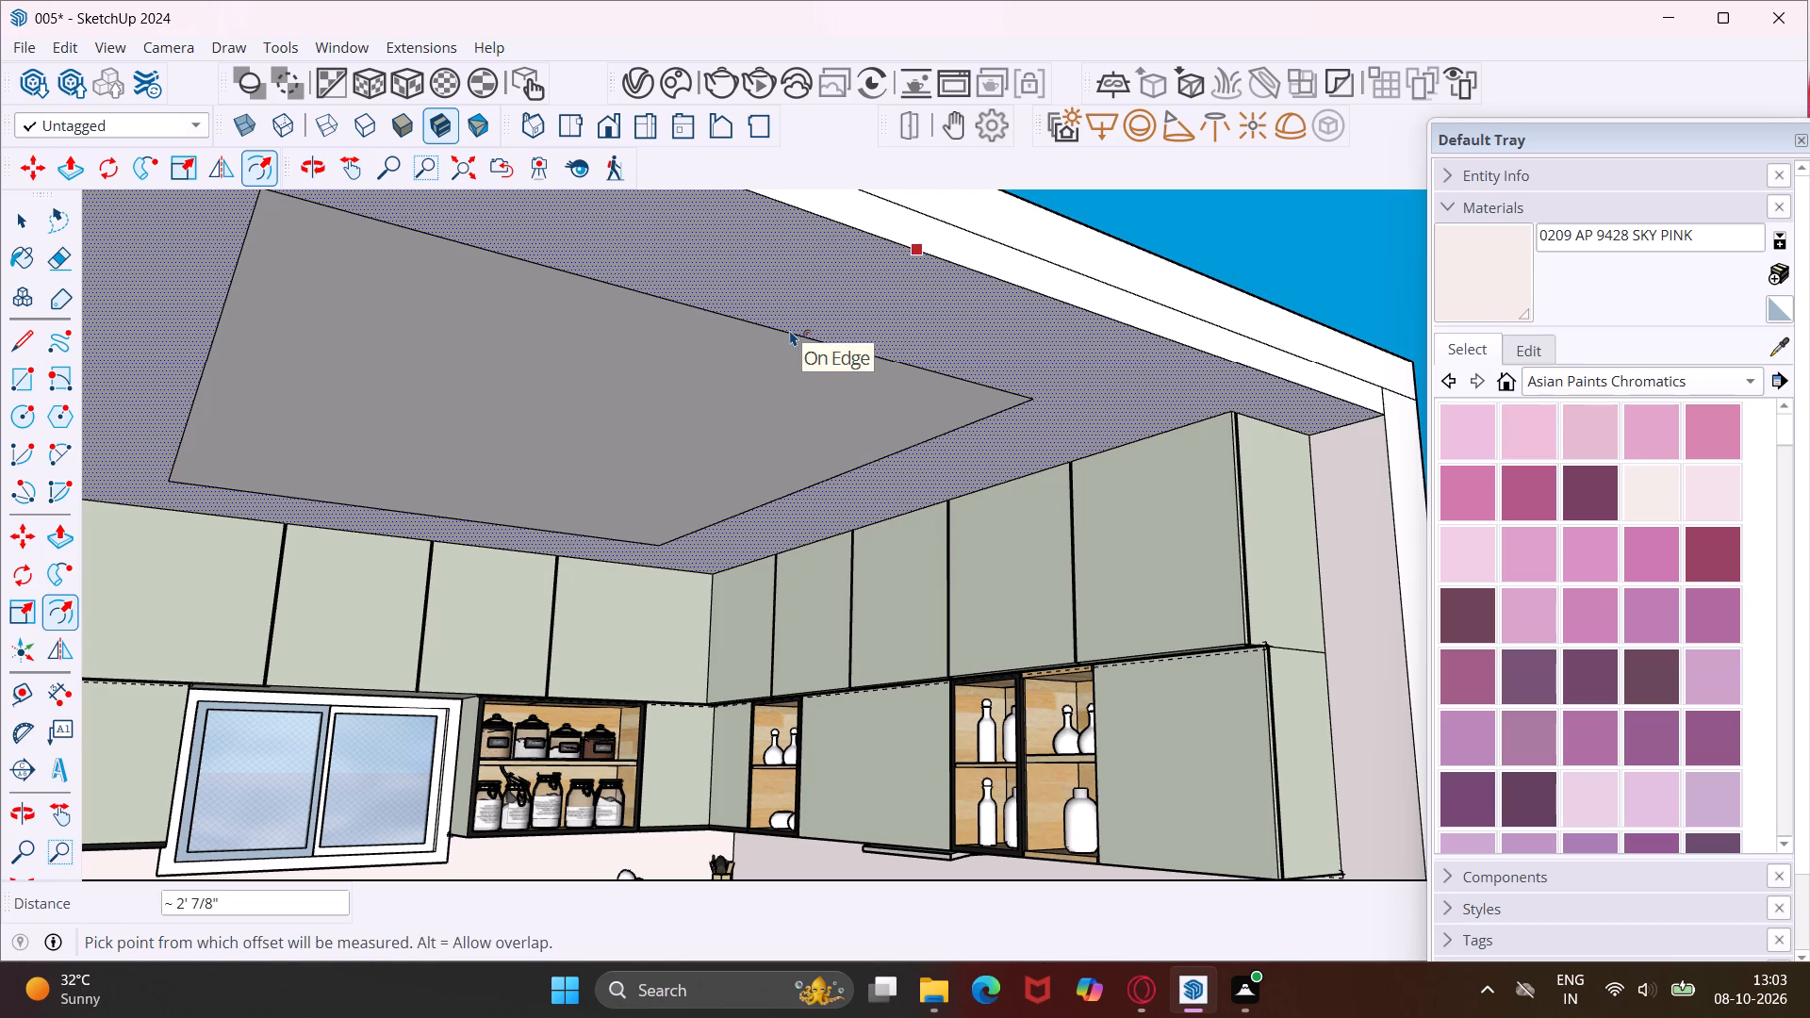
key("Escape")
key("space")
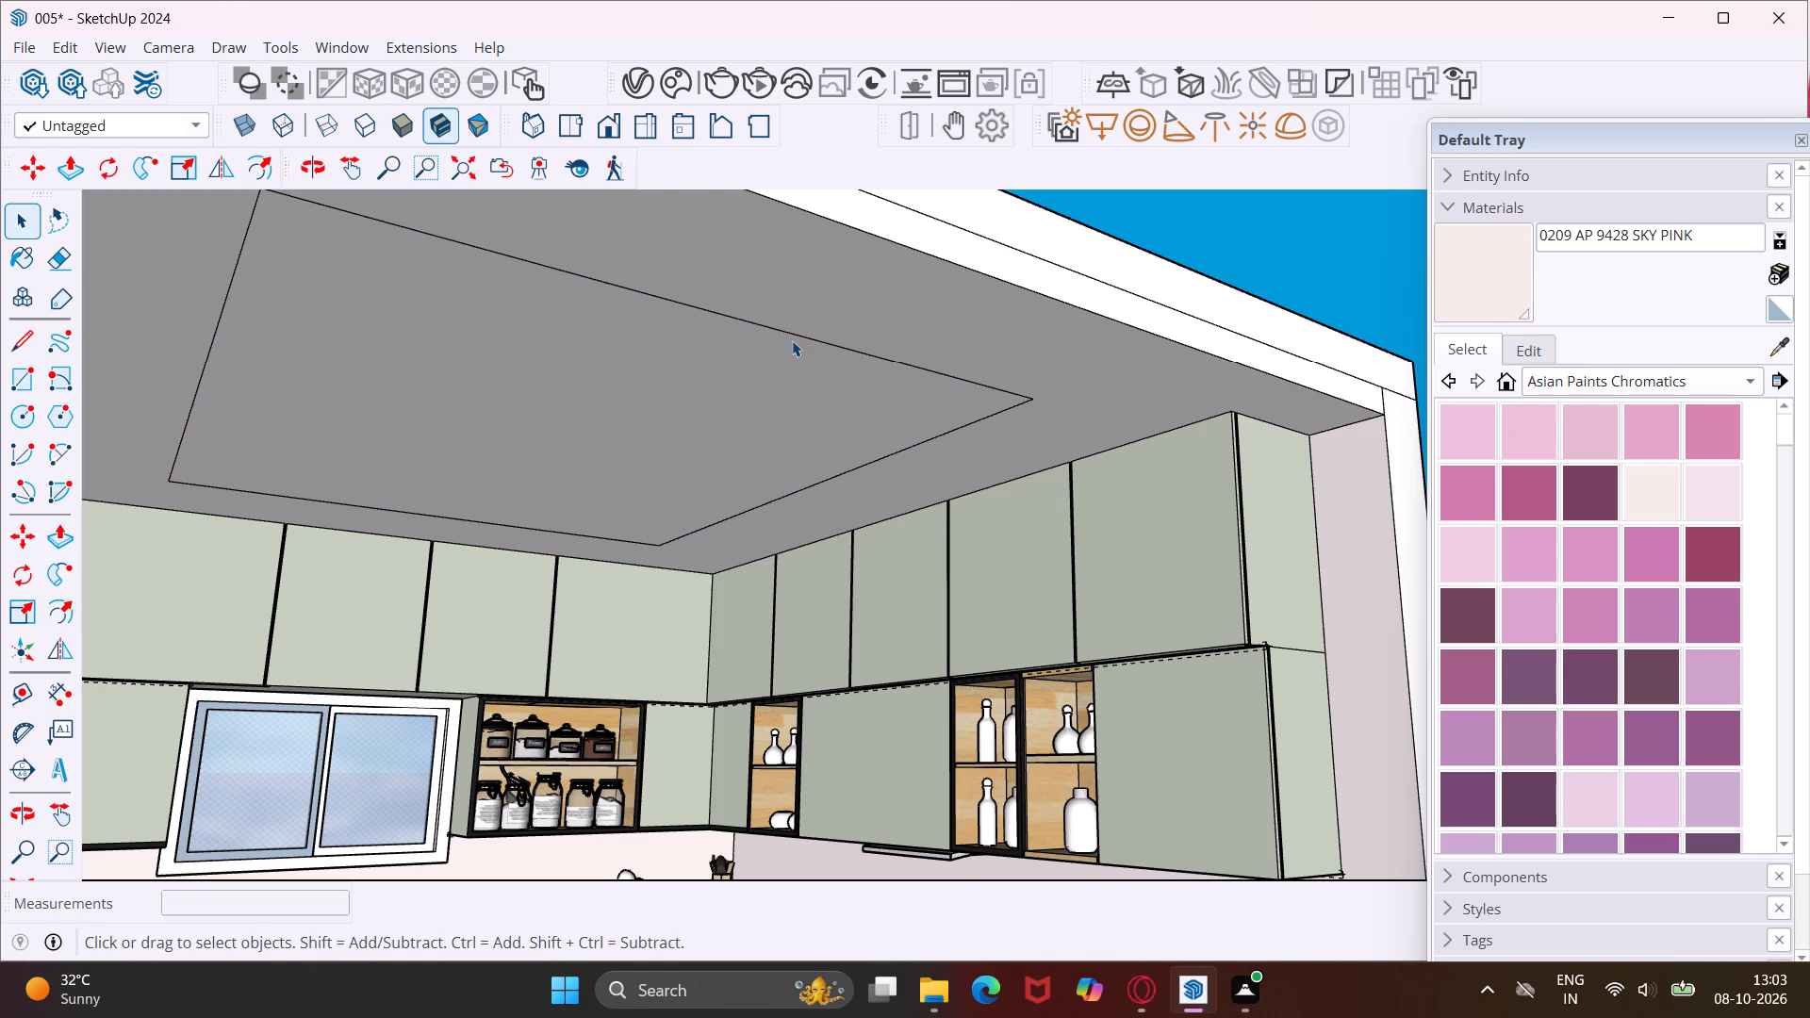
Push/Pull the inner rectangle on the ceiling's underside 3" upward to form a recessed tray.
scroll(792, 333, "up", 1)
left_click(792, 333)
middle_click_drag(792, 333, 782, 337)
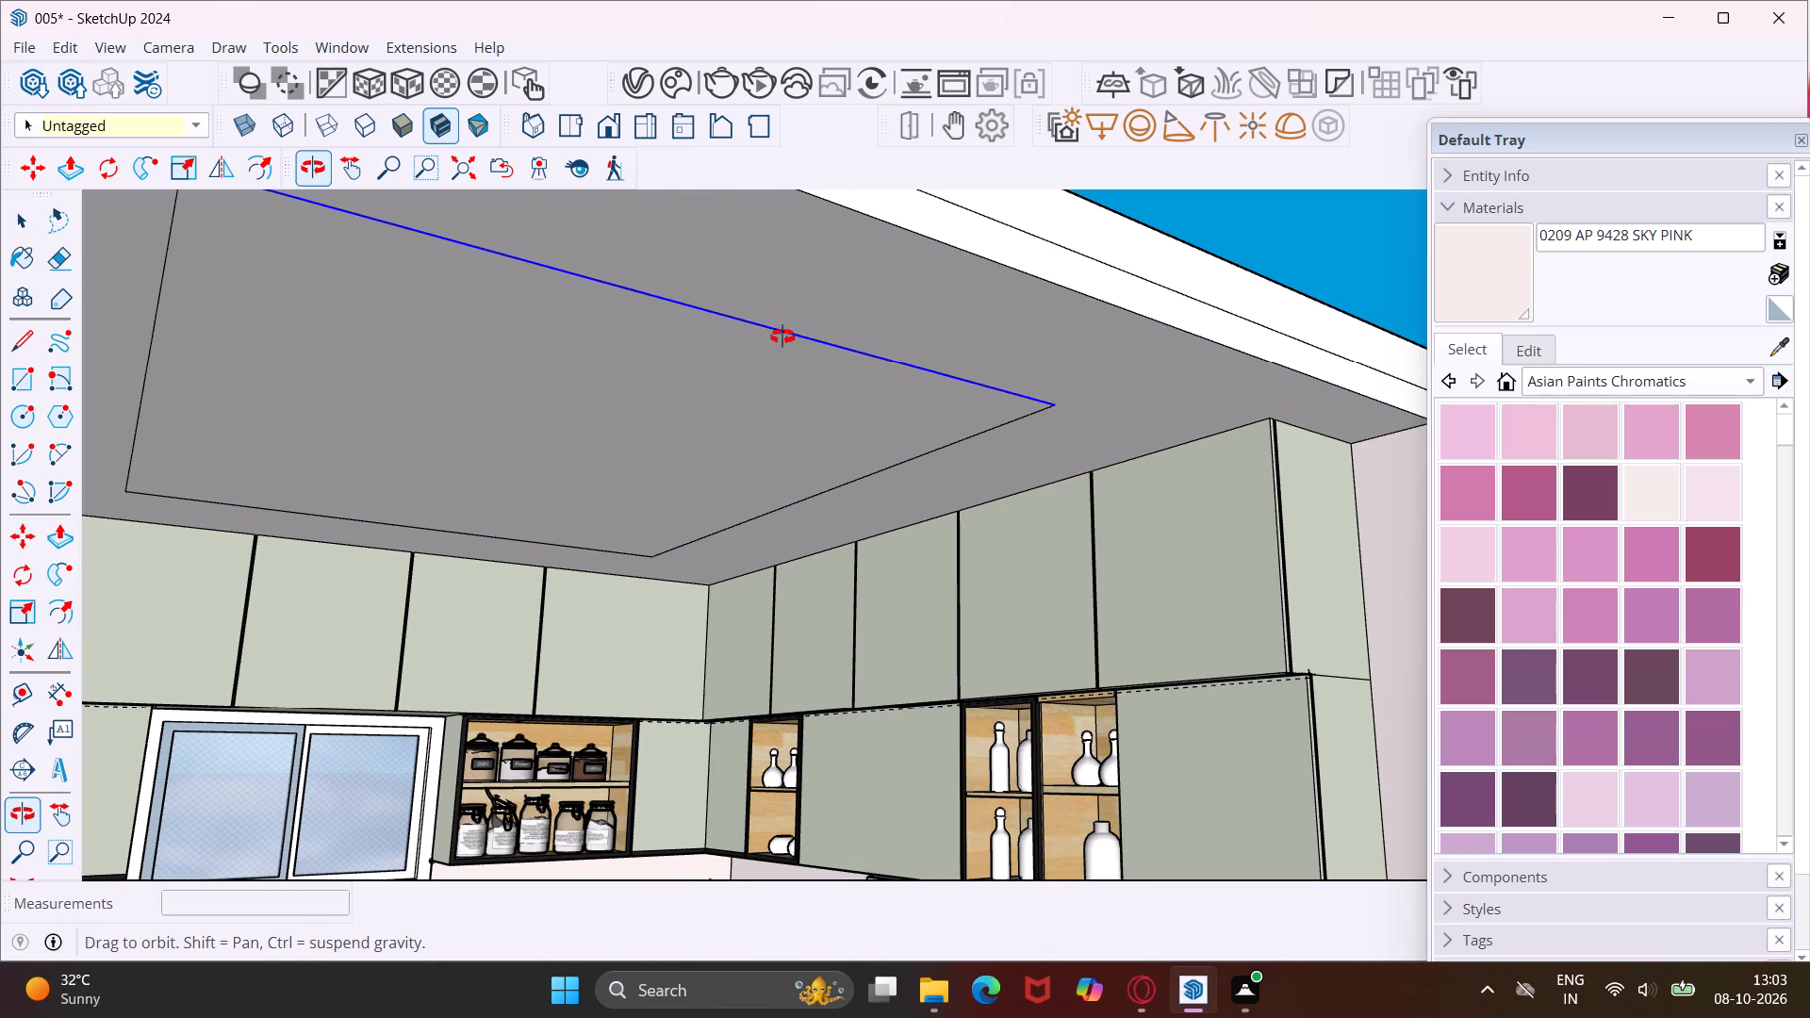
middle_click_drag(782, 337, 605, 402)
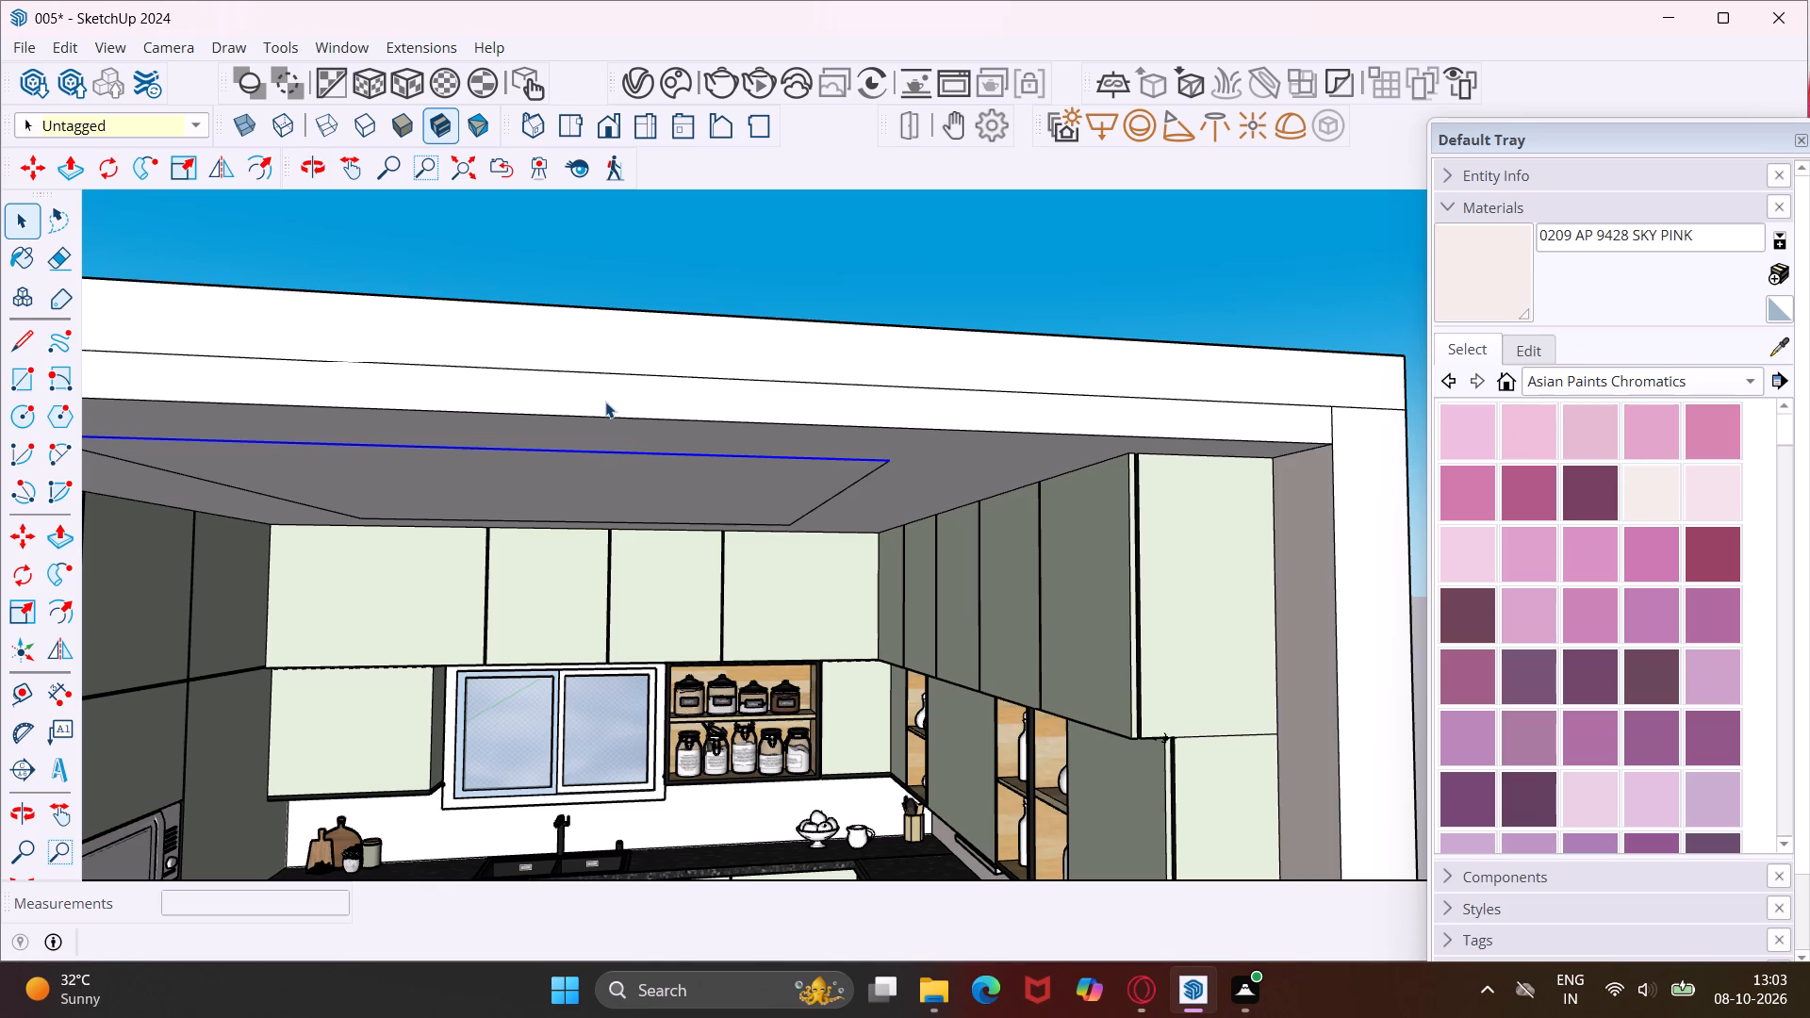
key("Escape")
key("space")
middle_click_drag(621, 465, 647, 351)
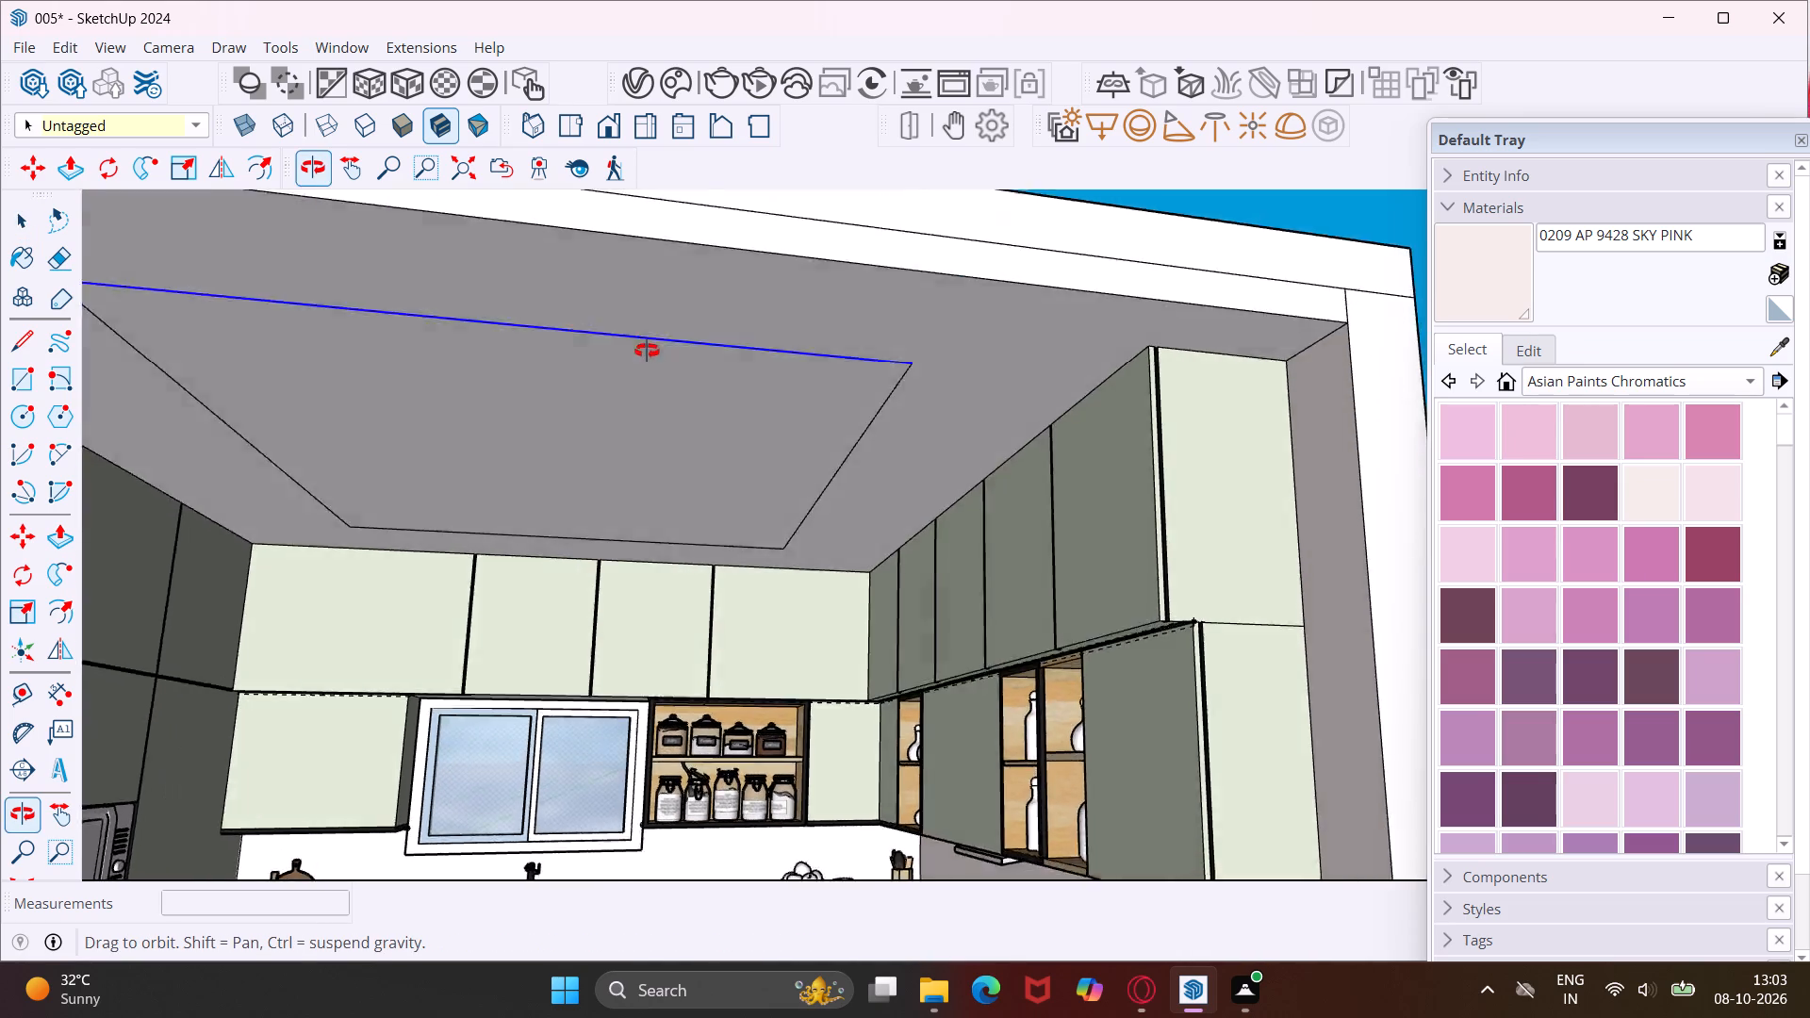
middle_click_drag(647, 351, 651, 335)
left_click(640, 362)
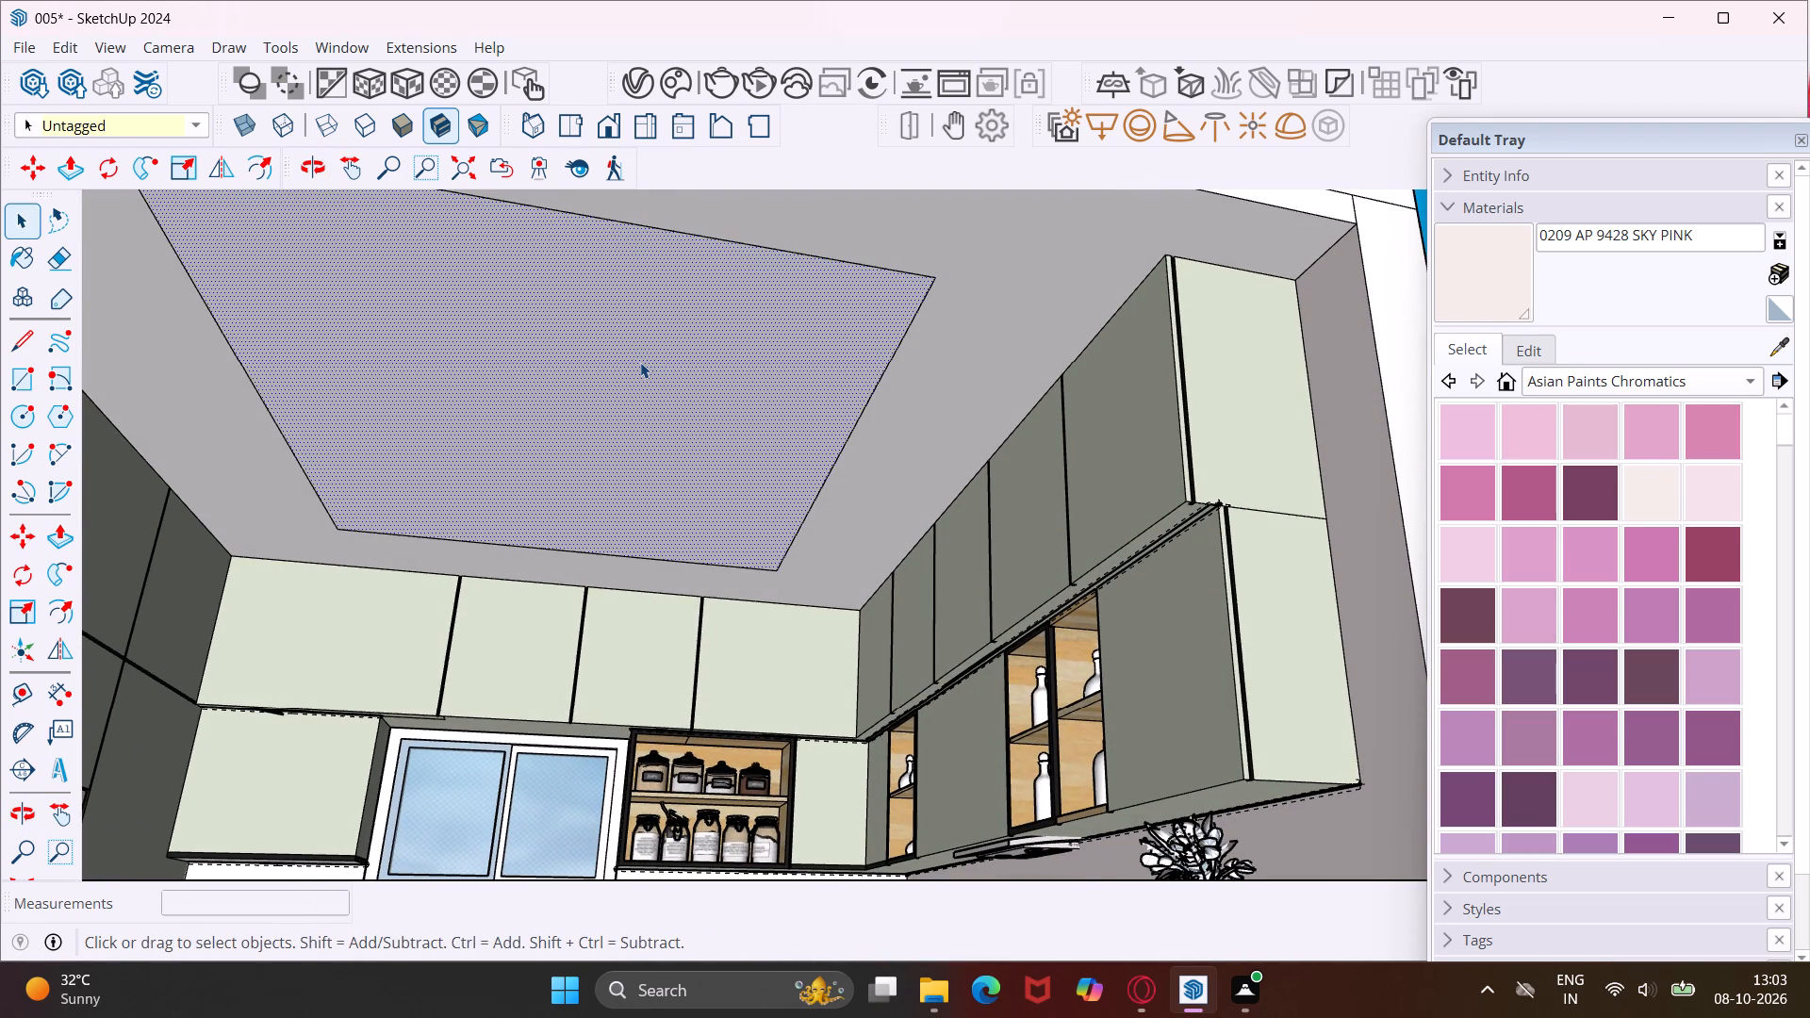
scroll(640, 362, "up", 1)
middle_click_drag(640, 362, 601, 381)
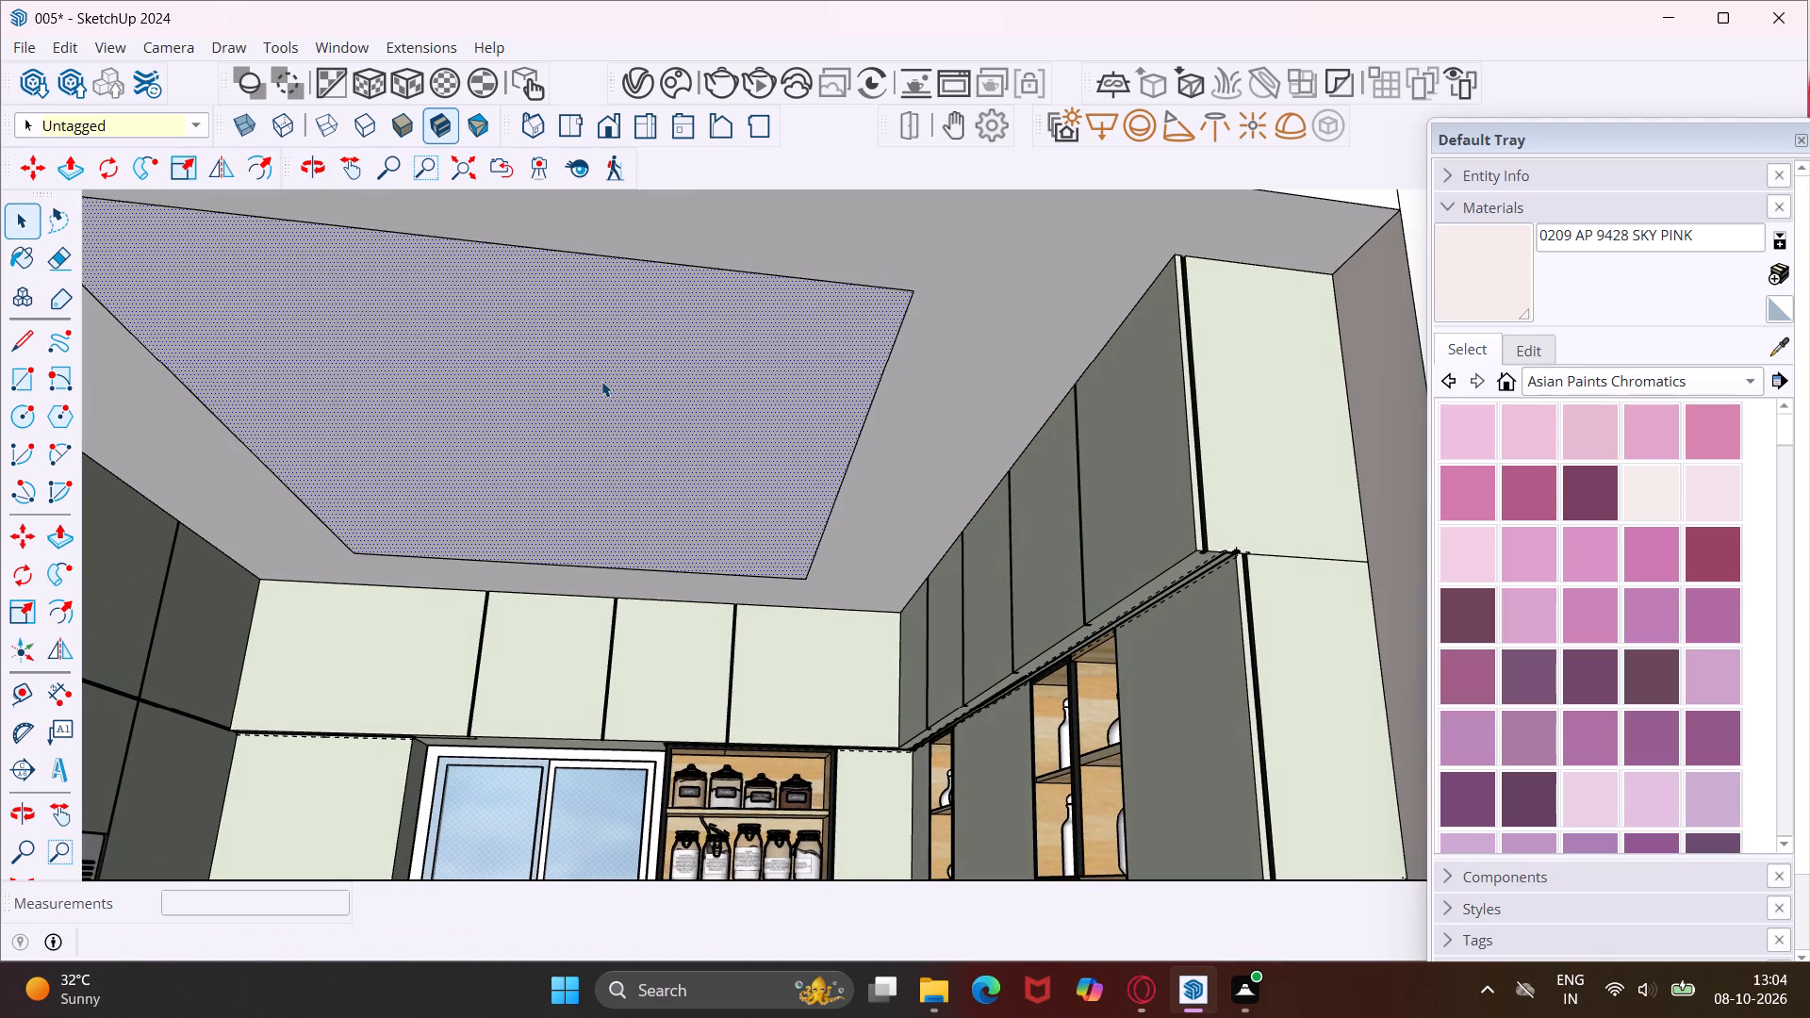
key("p")
left_click(601, 381)
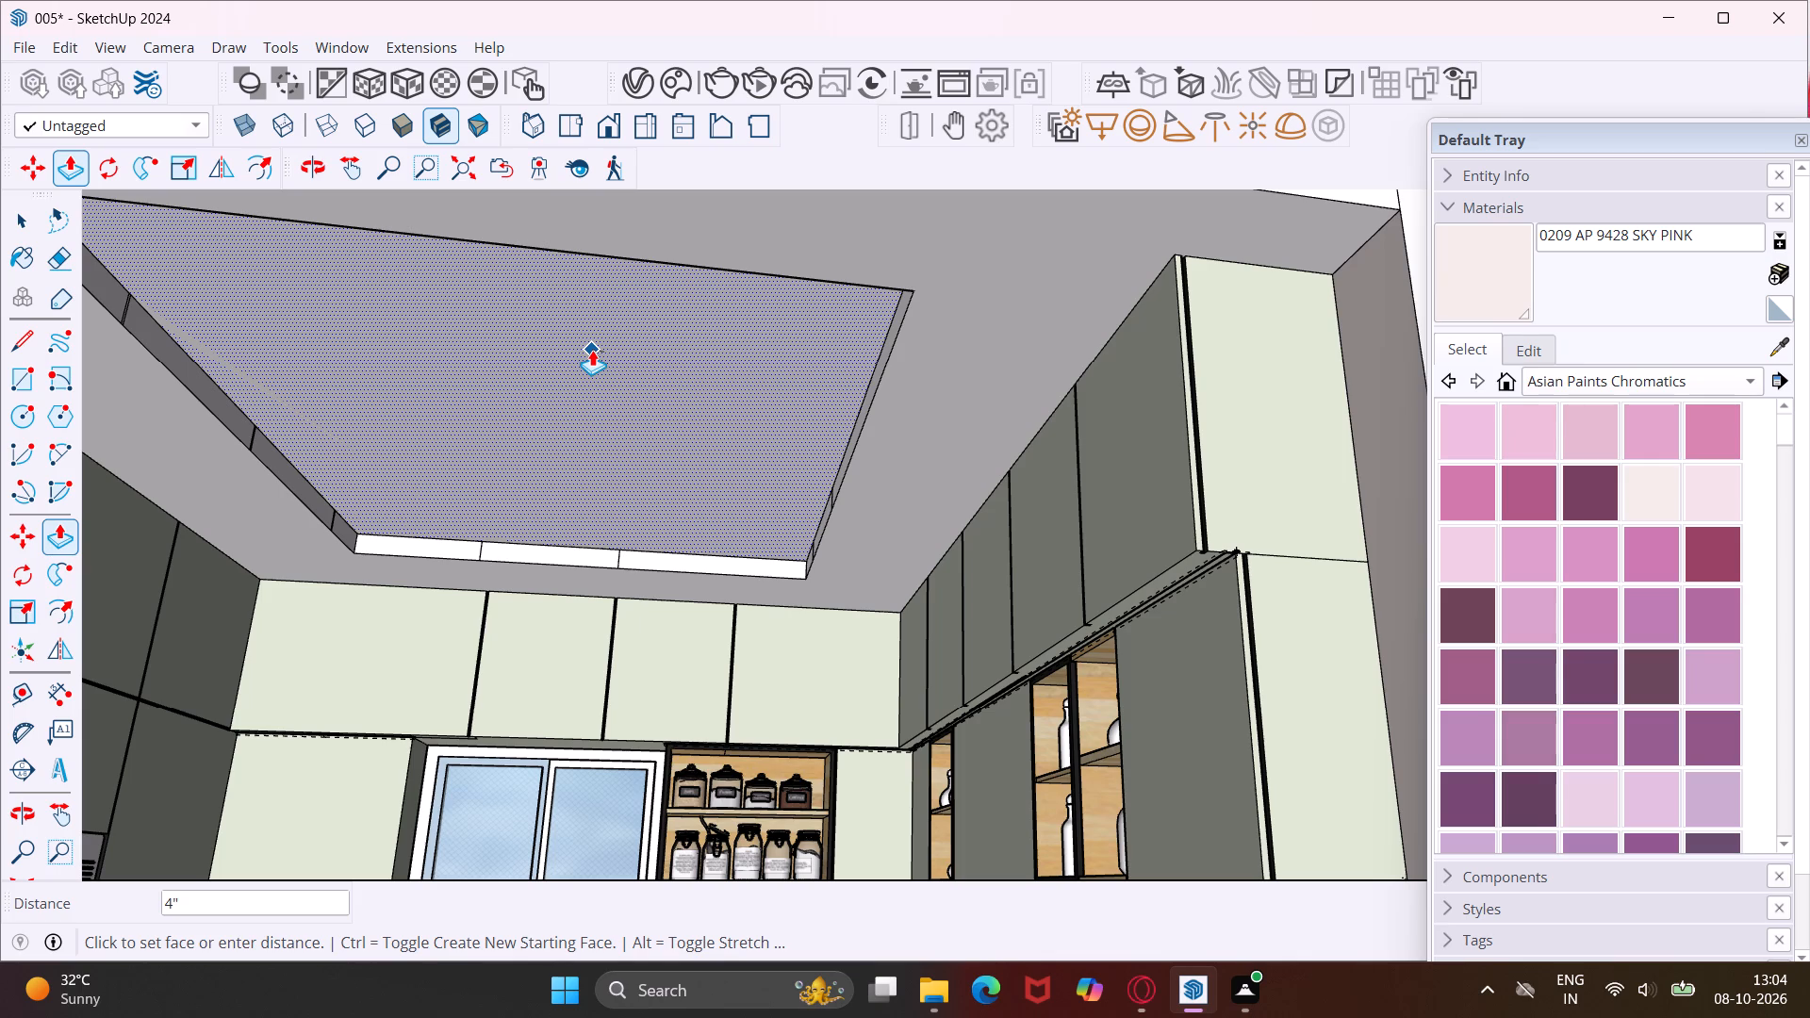
key("3")
key("shift+quotedbl")
key("Return")
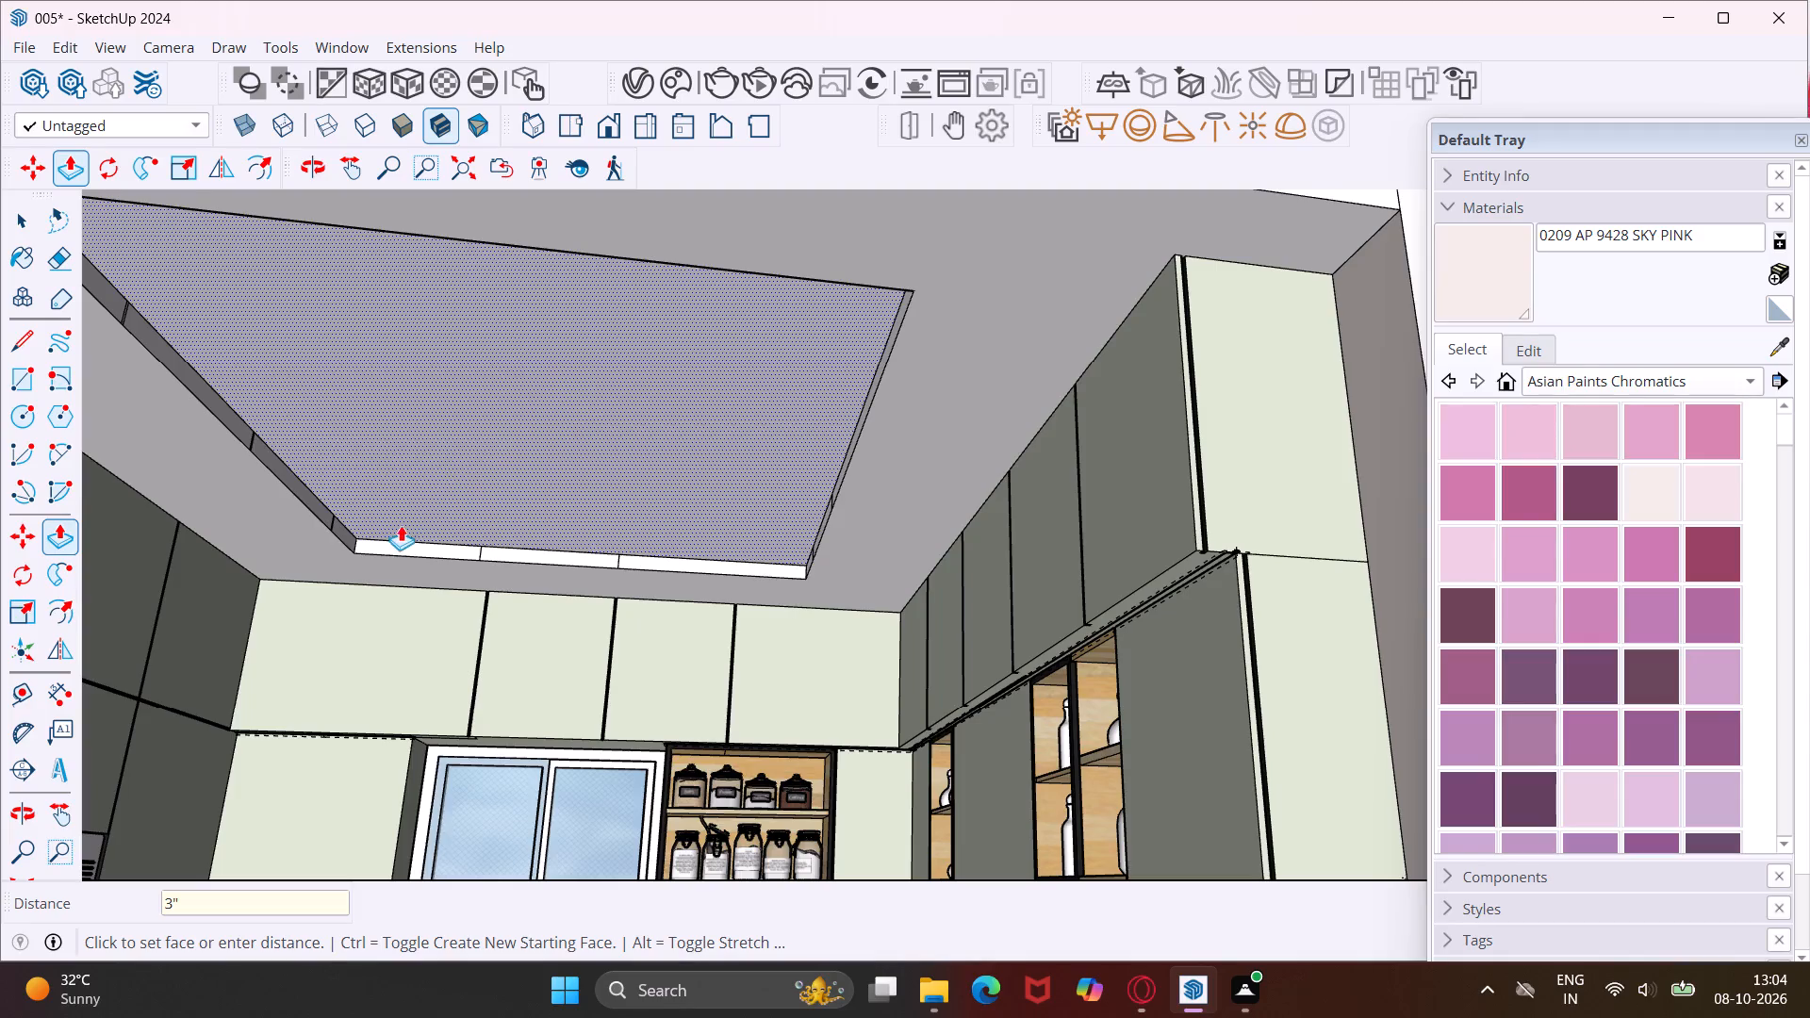
key("Escape")
key("space")
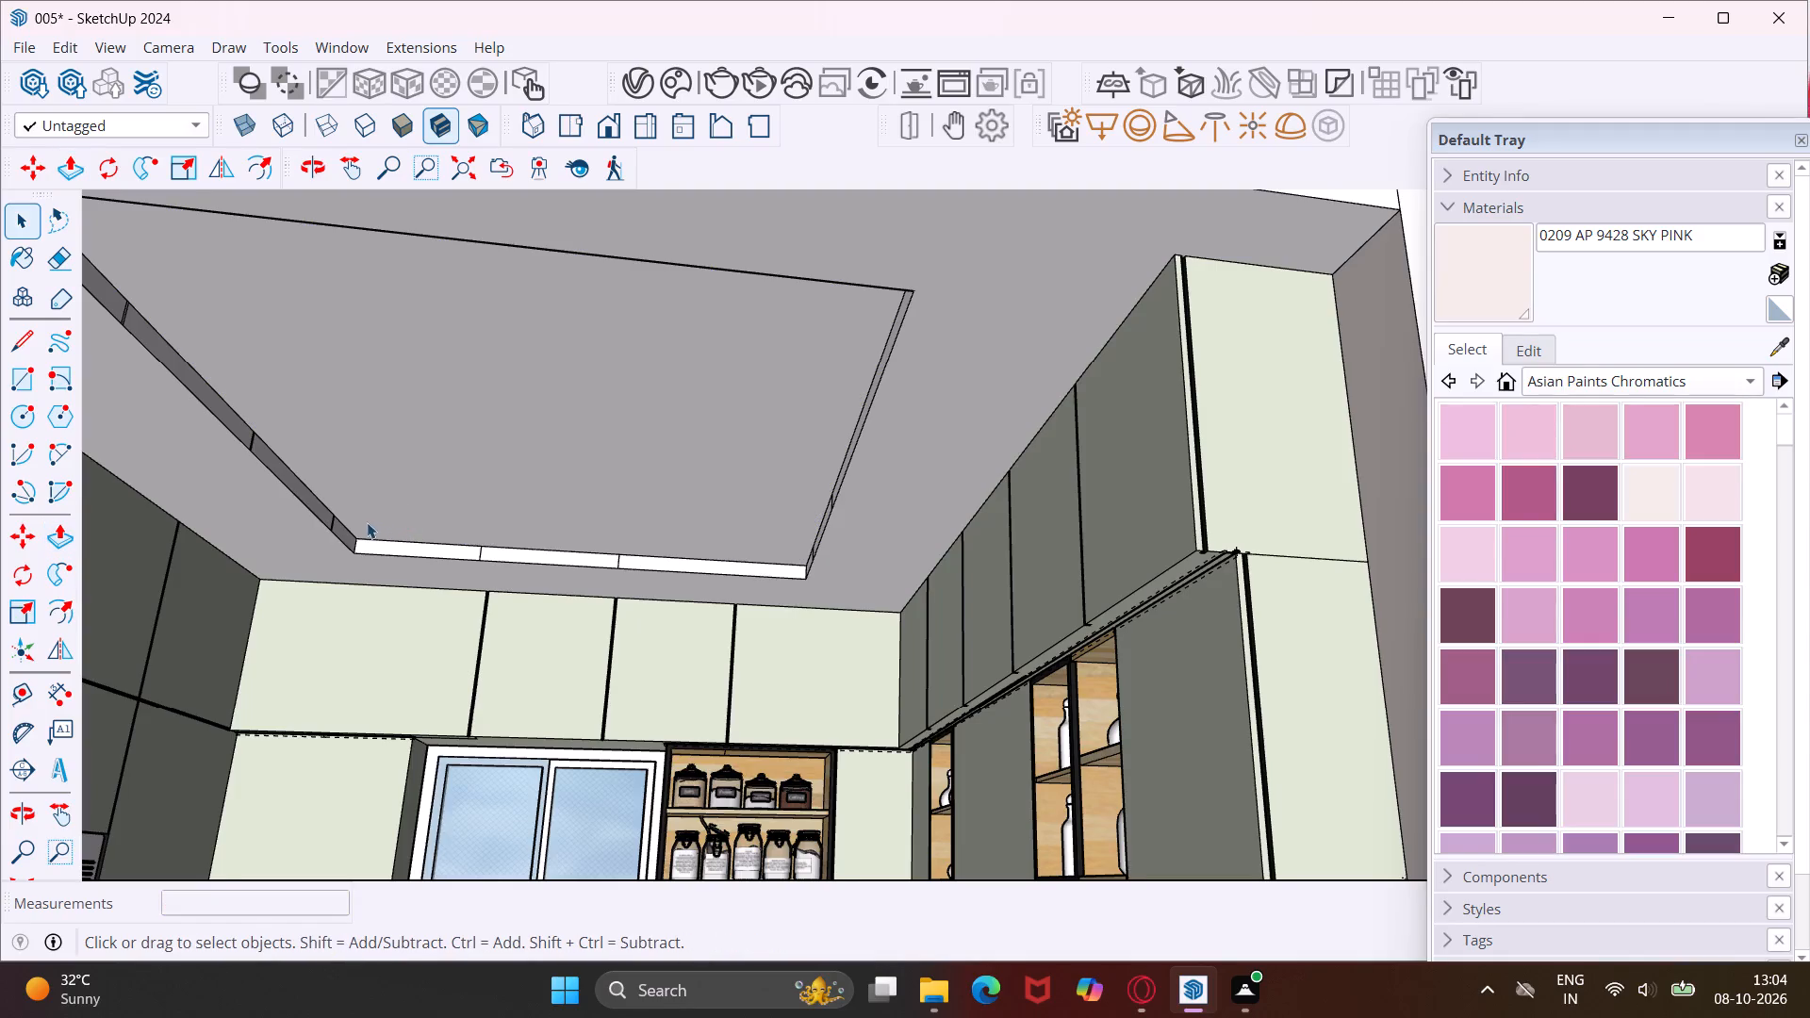
Erase the stray vertical lines on the recess's inner faces above the window wall and the hob-side wall cabinets.
middle_click_drag(364, 522, 410, 564)
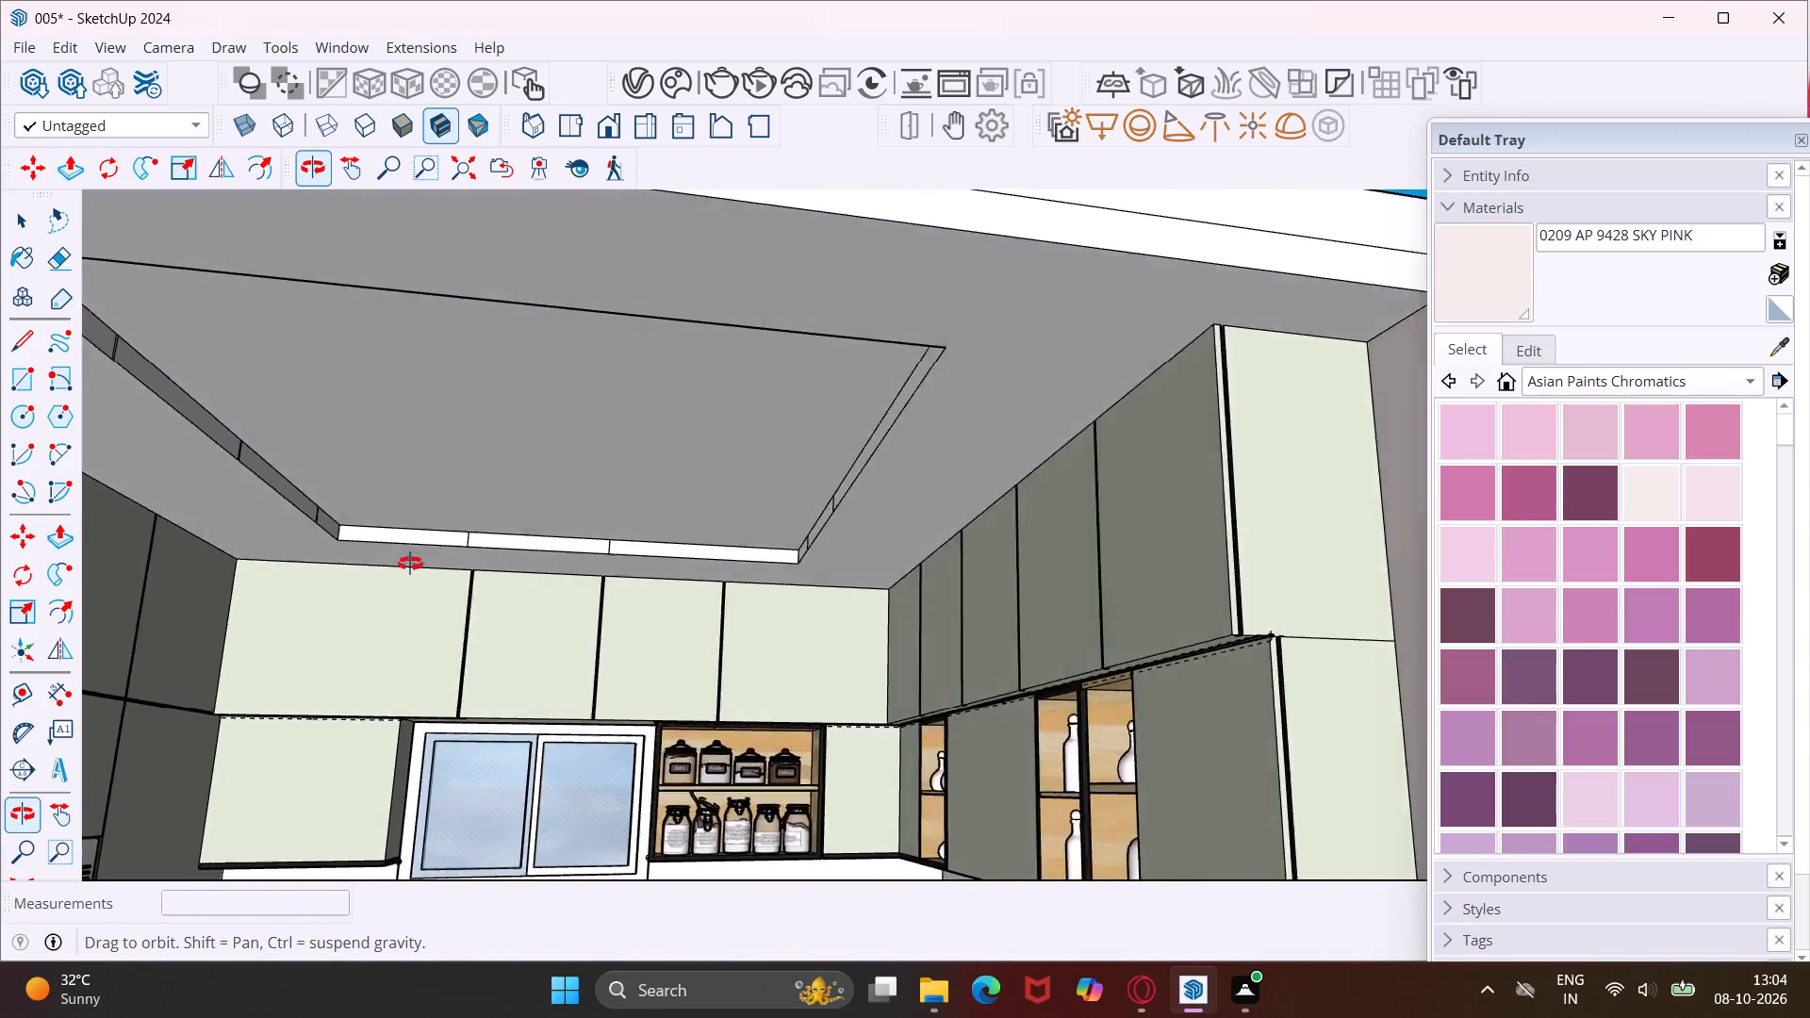
middle_click_drag(410, 564, 608, 588)
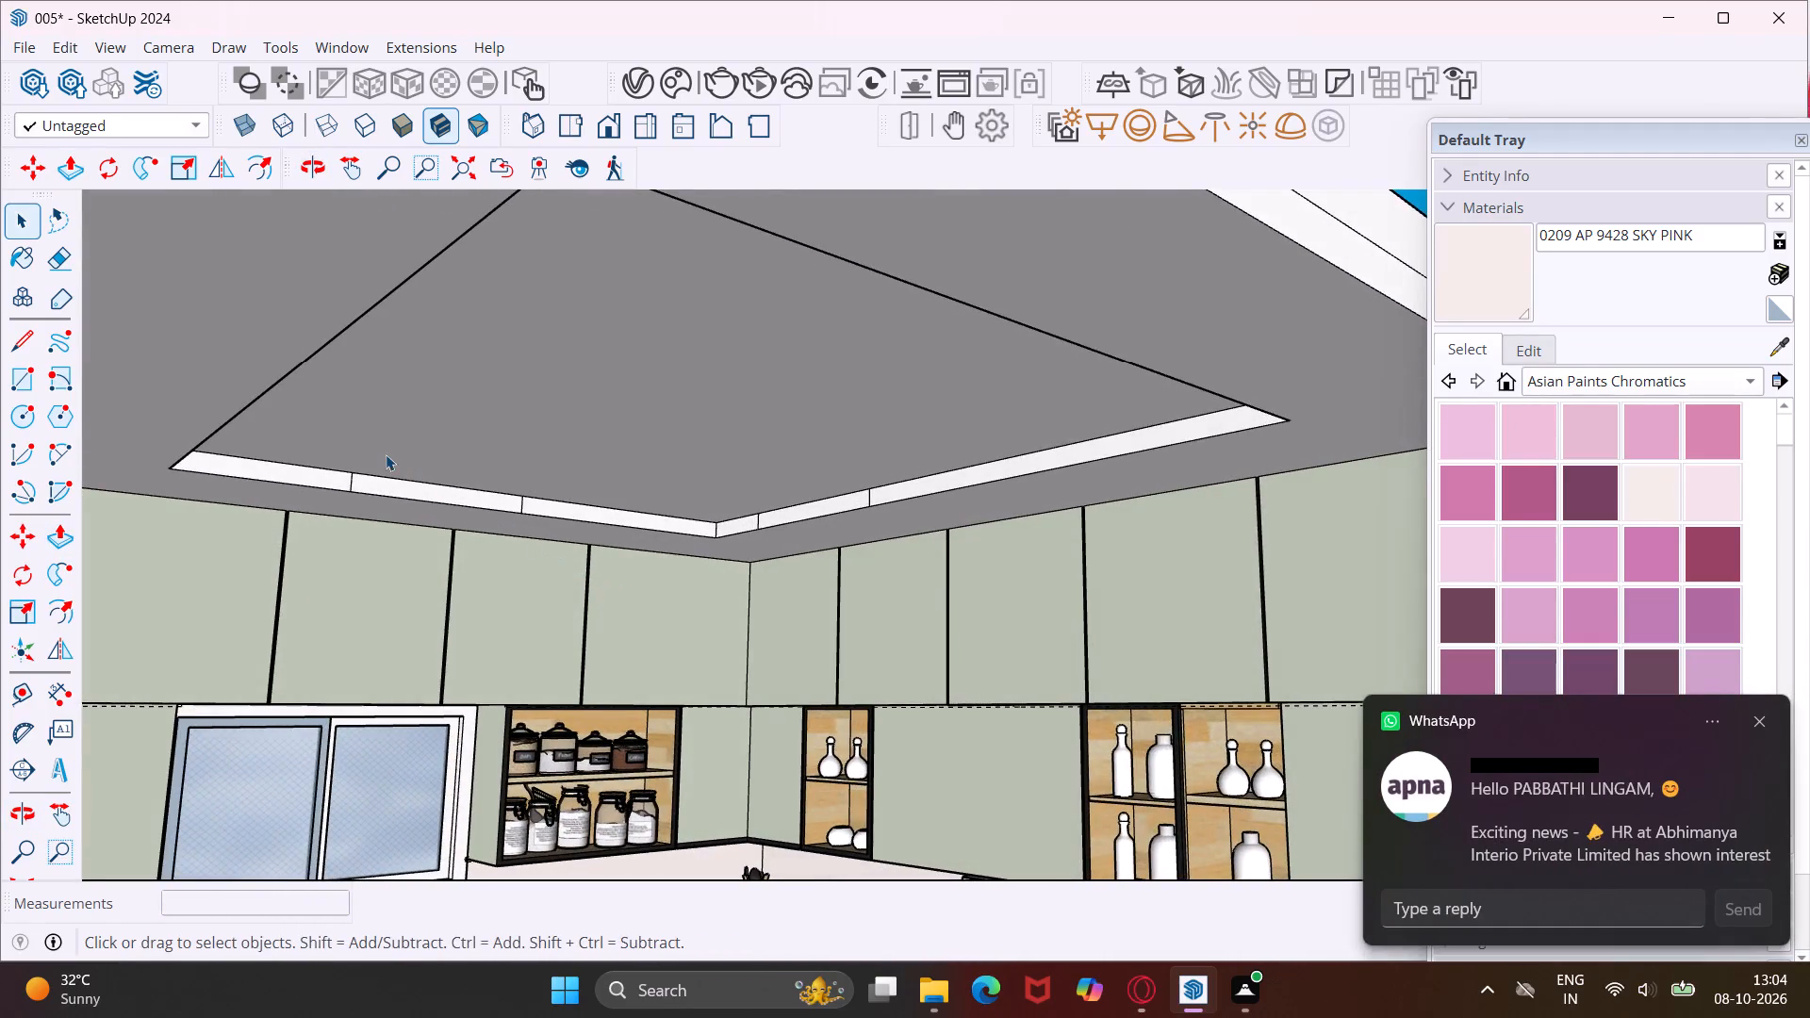
scroll(386, 454, "up", 8)
middle_click_drag(378, 479, 312, 489)
scroll(378, 479, "up", 1)
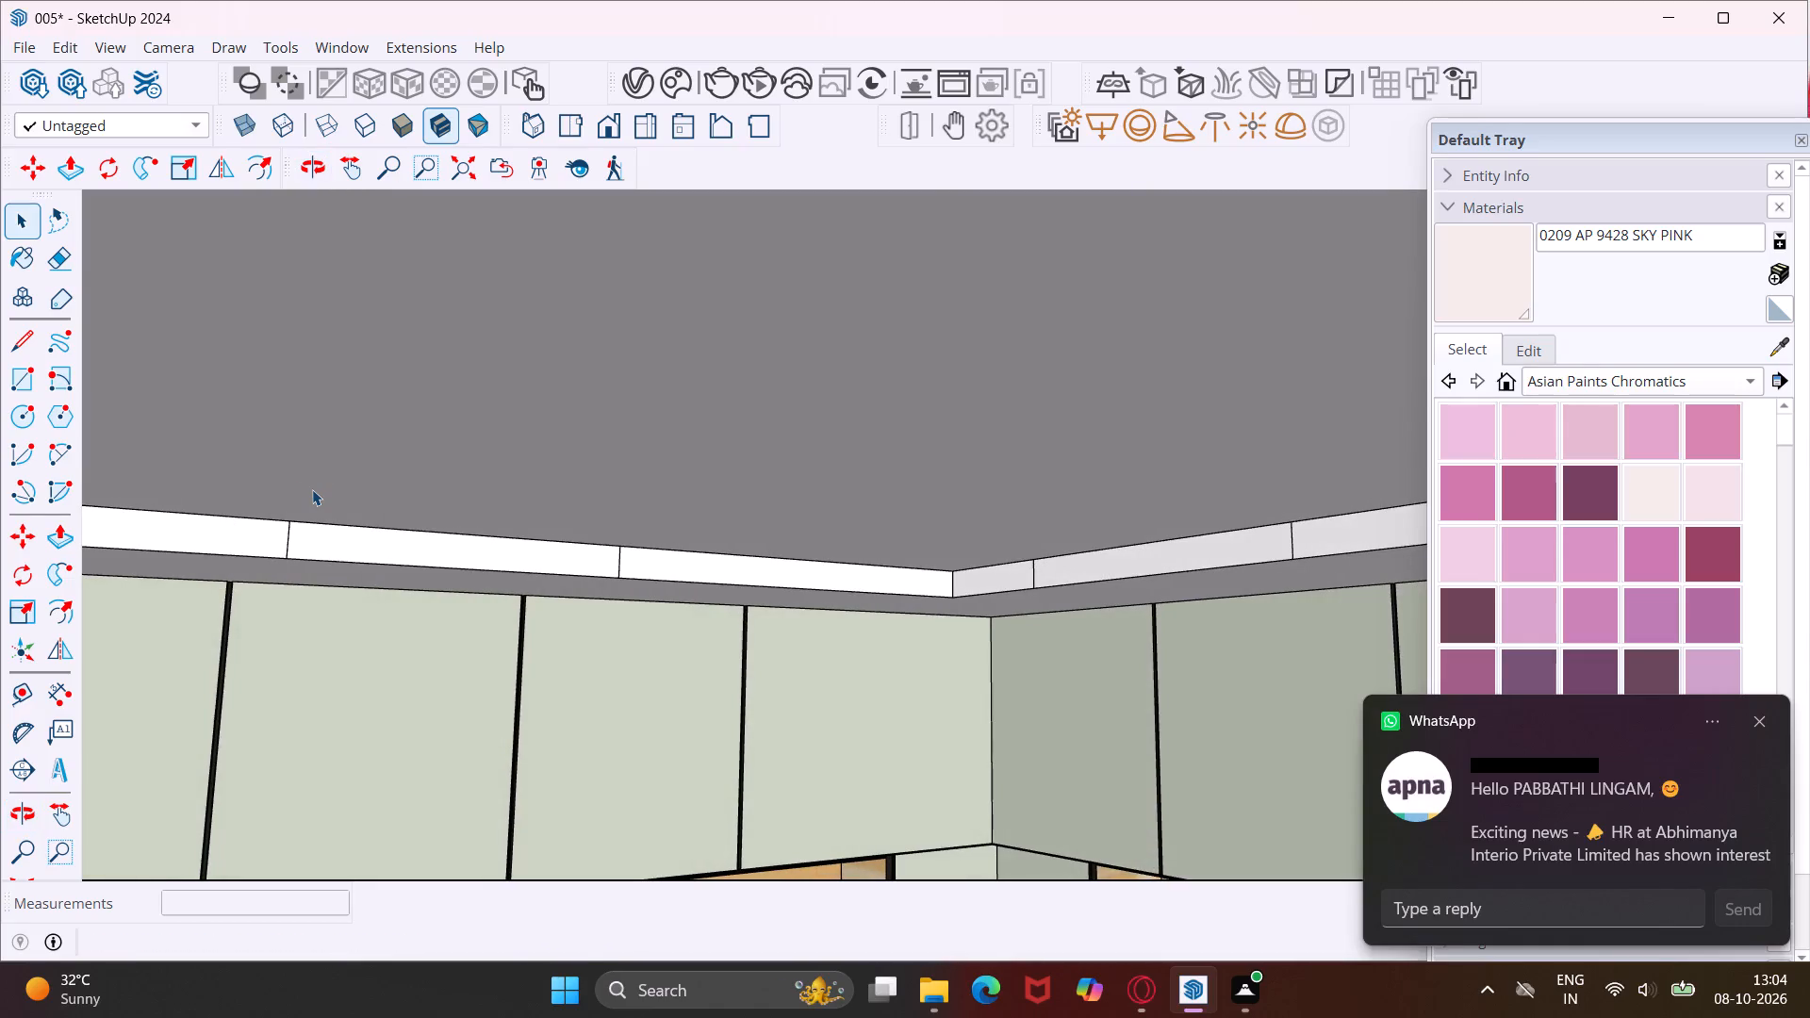
key("e")
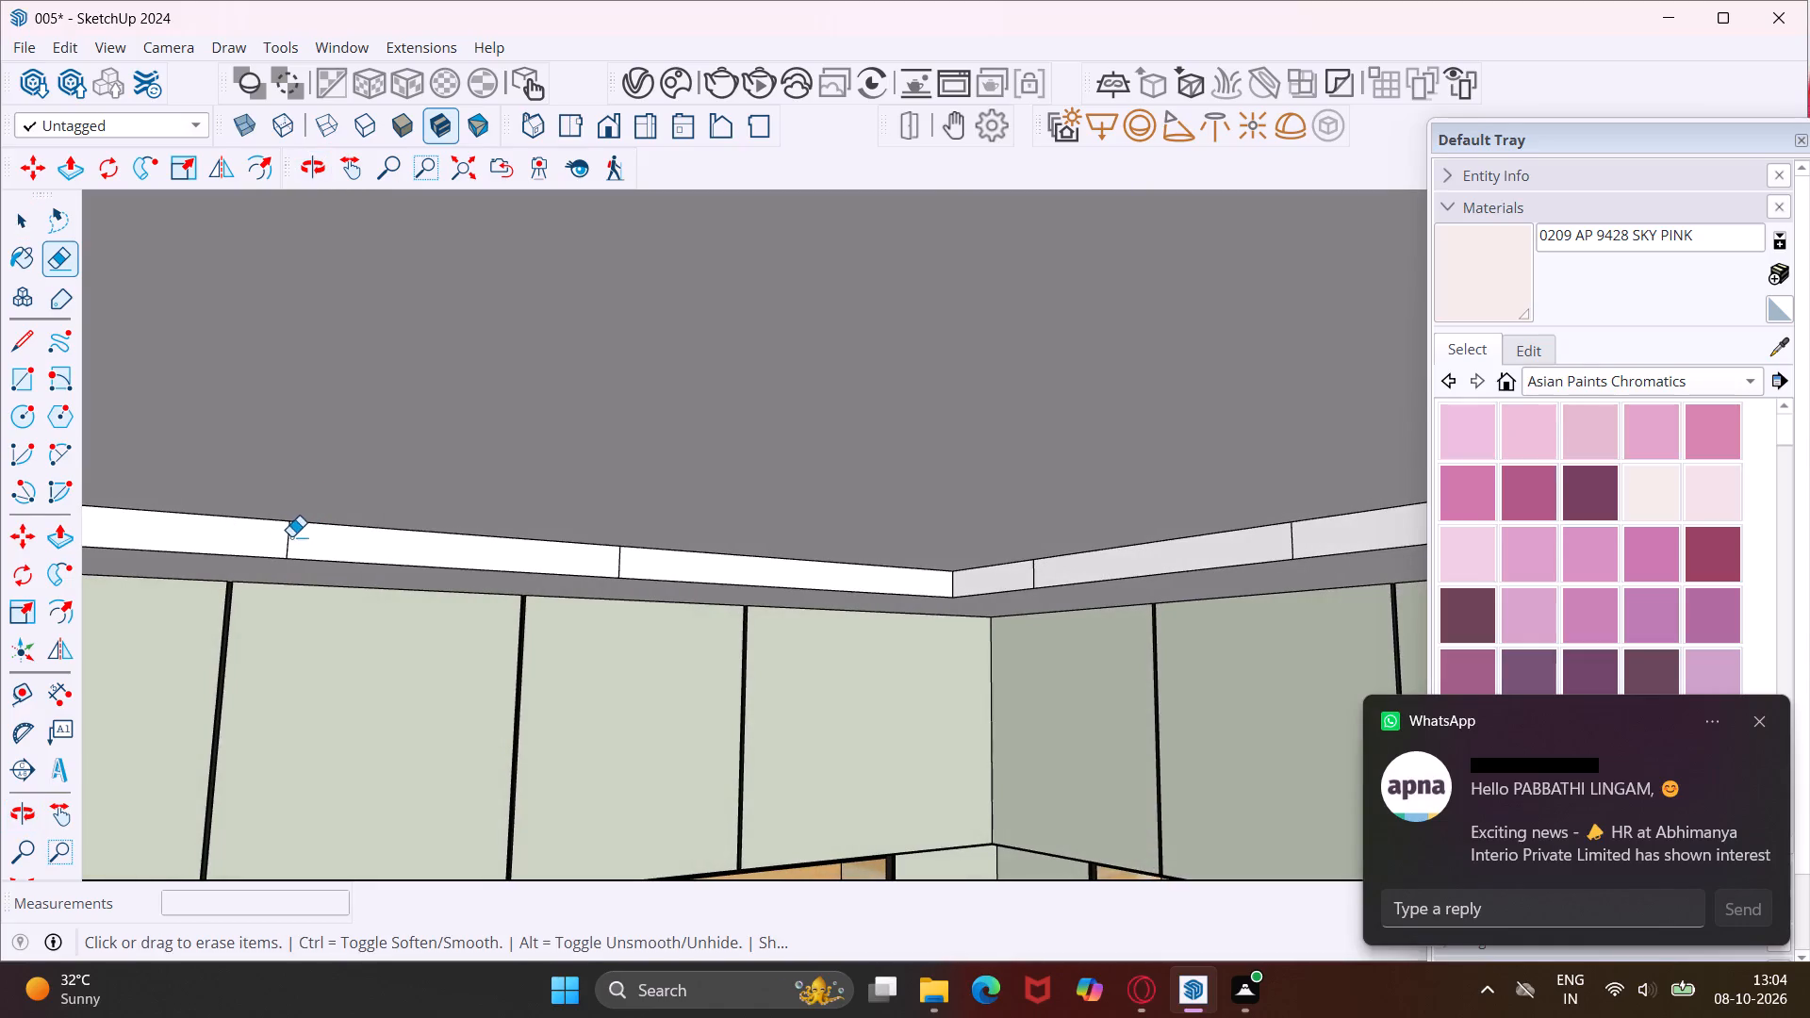
left_click(286, 535)
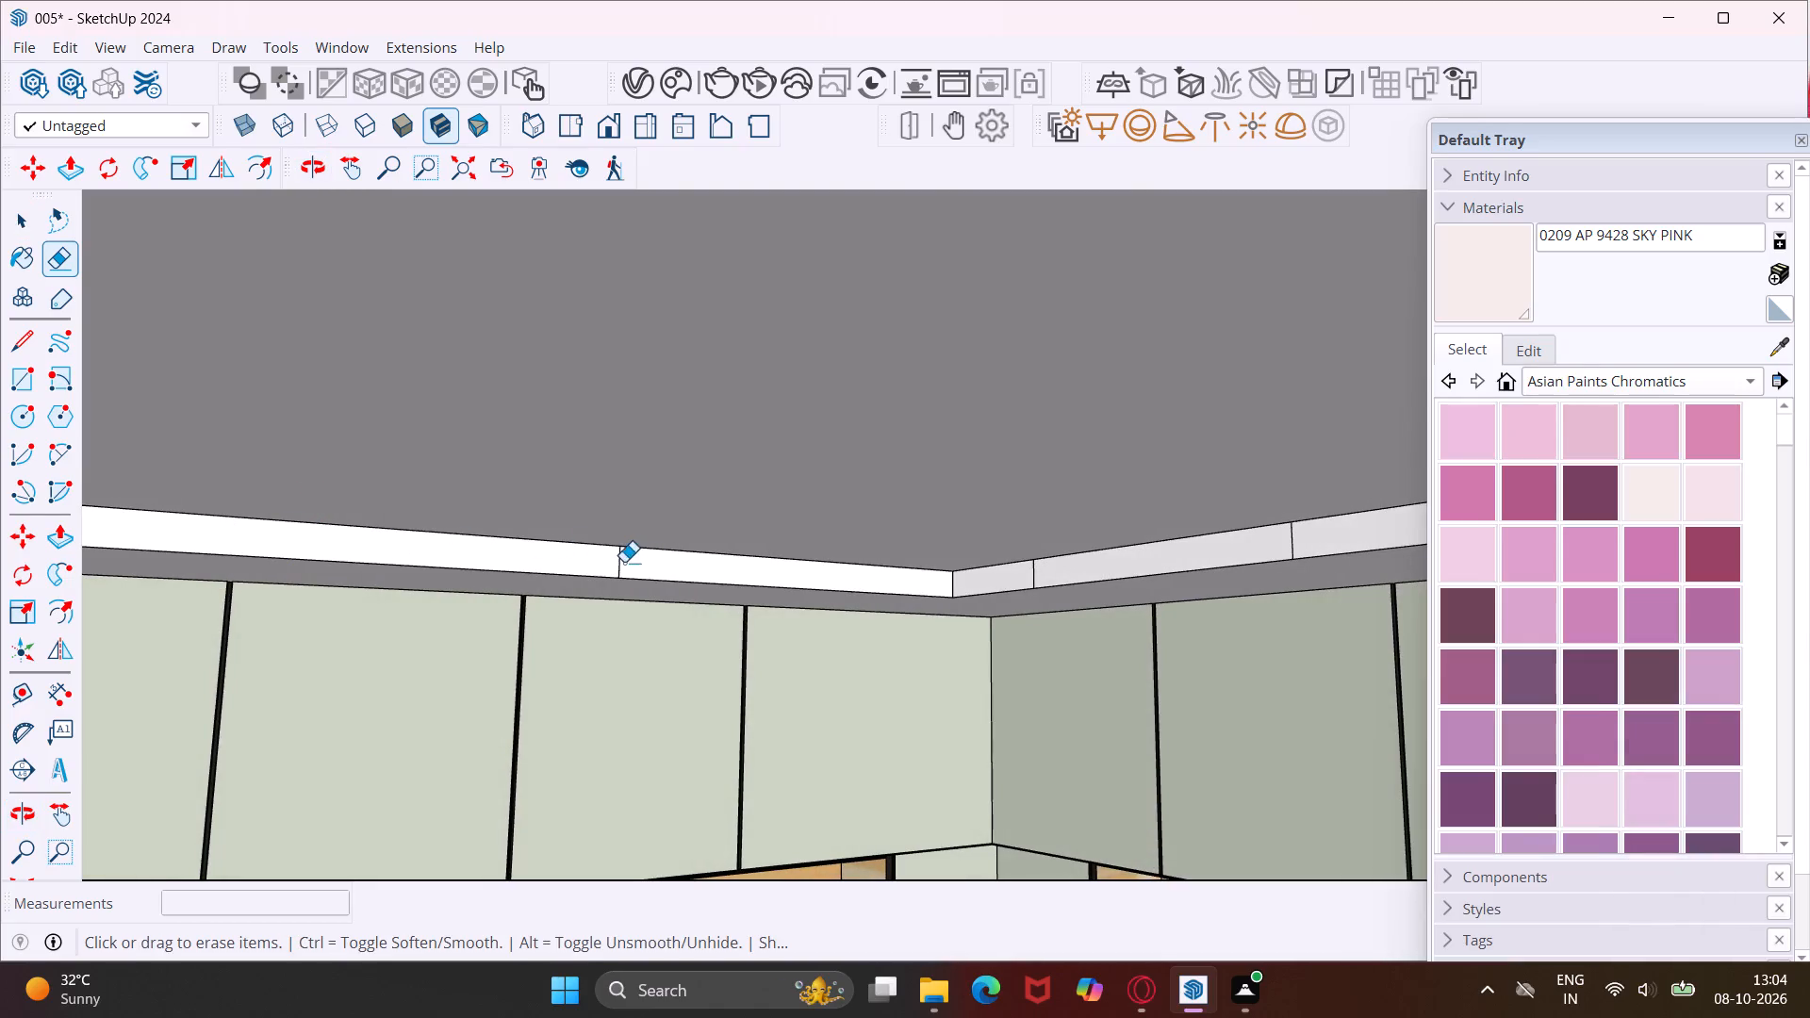
left_click(617, 555)
left_click(1030, 573)
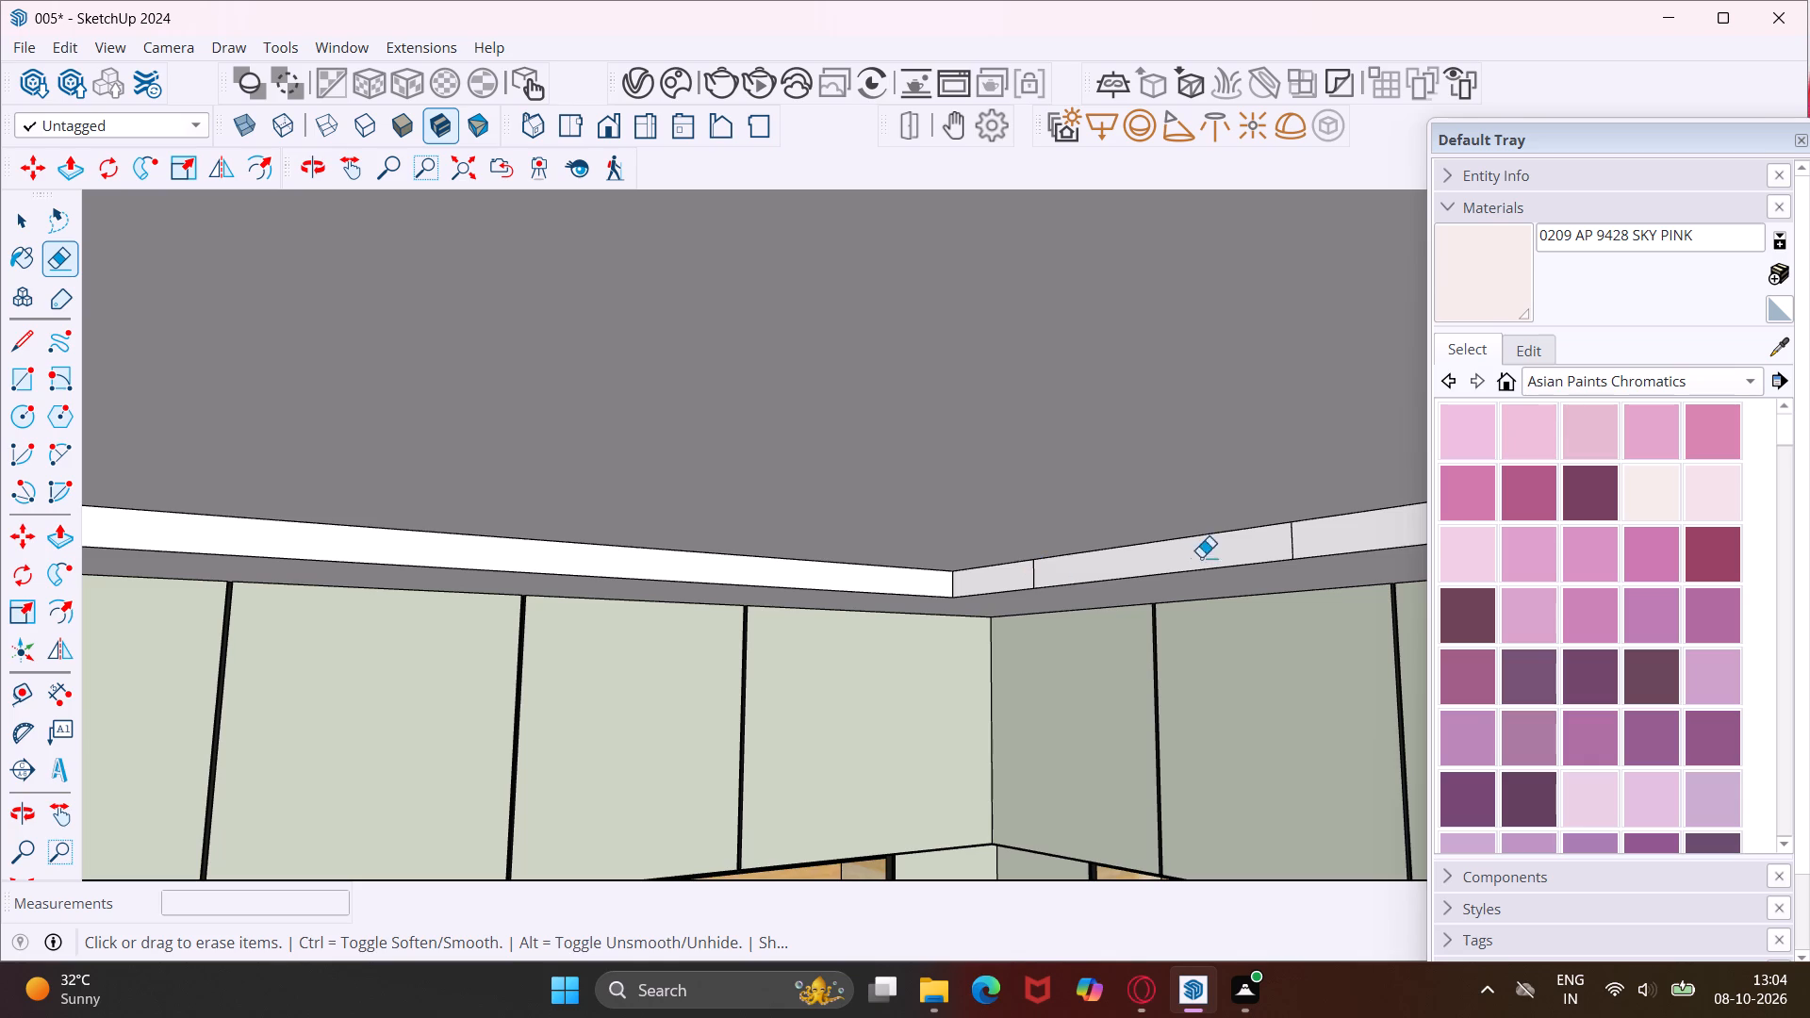
left_click(1290, 536)
left_click(1034, 568)
scroll(931, 576, "down", 3)
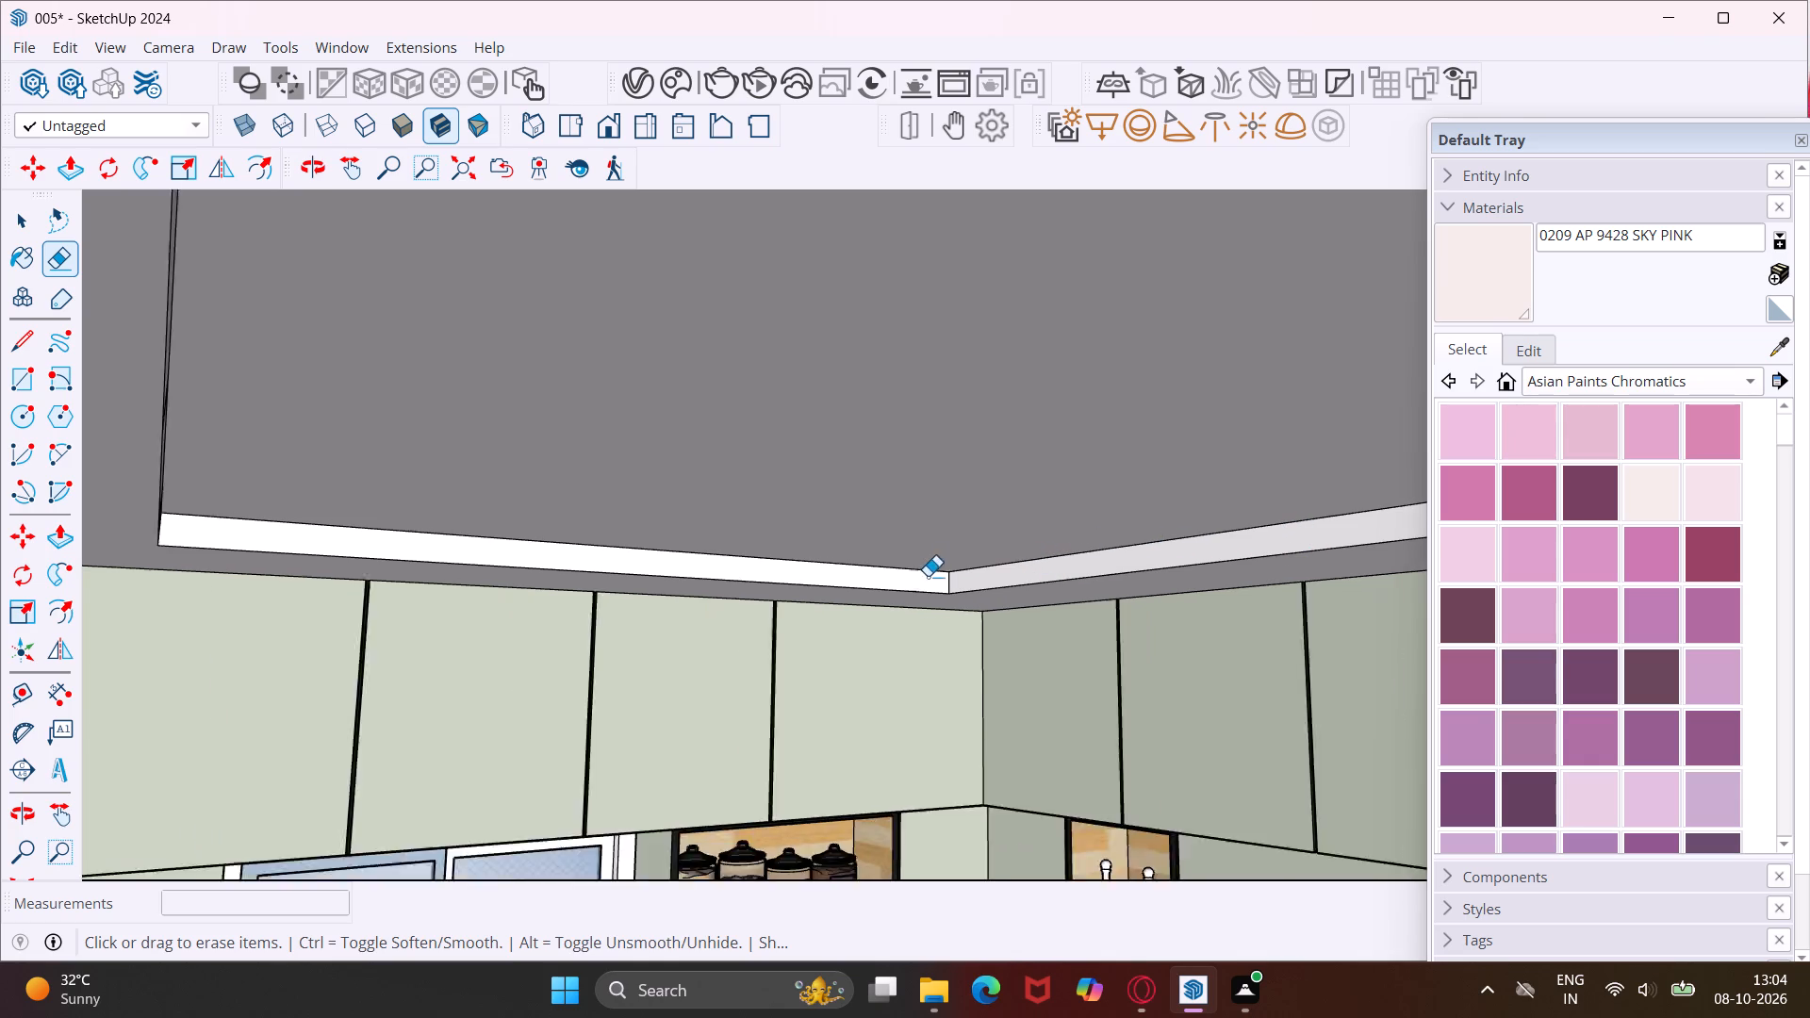
scroll(928, 576, "down", 4)
Erase the stray vertical lines on the recess's inner face along the tall-cabinet side.
middle_click_drag(1216, 517, 861, 505)
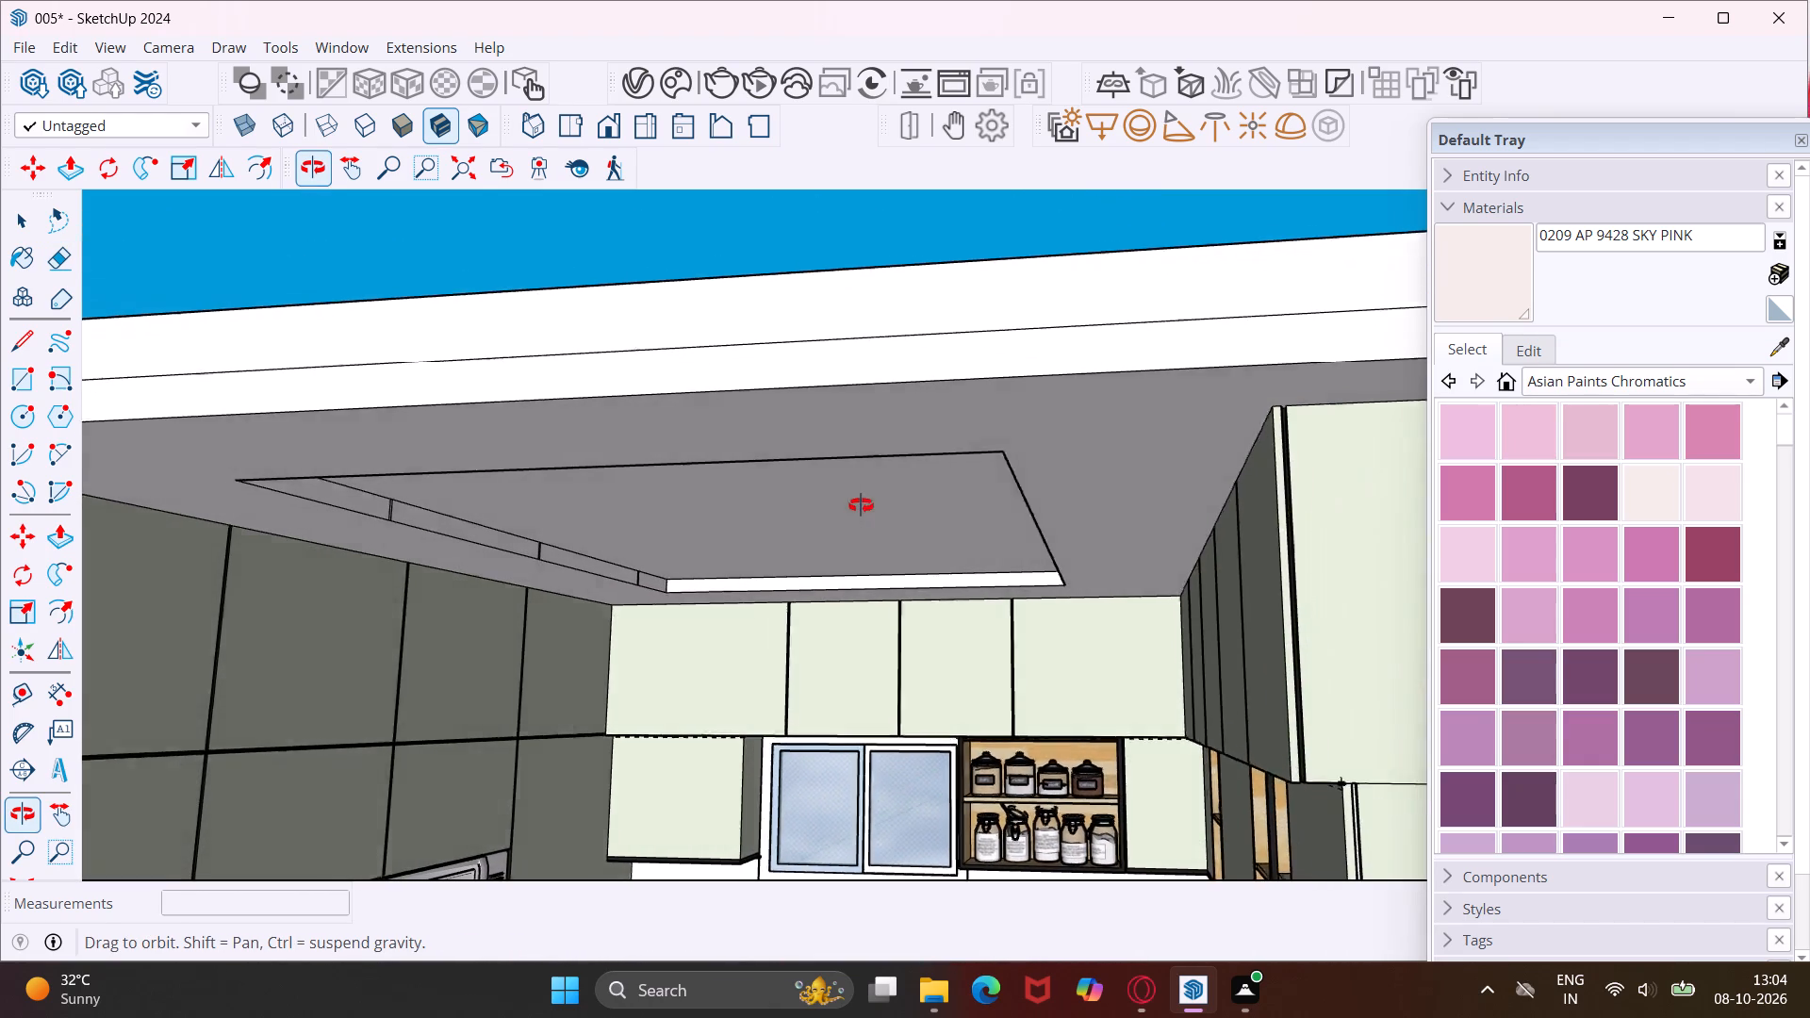
middle_click_drag(861, 505, 856, 504)
scroll(399, 507, "up", 15)
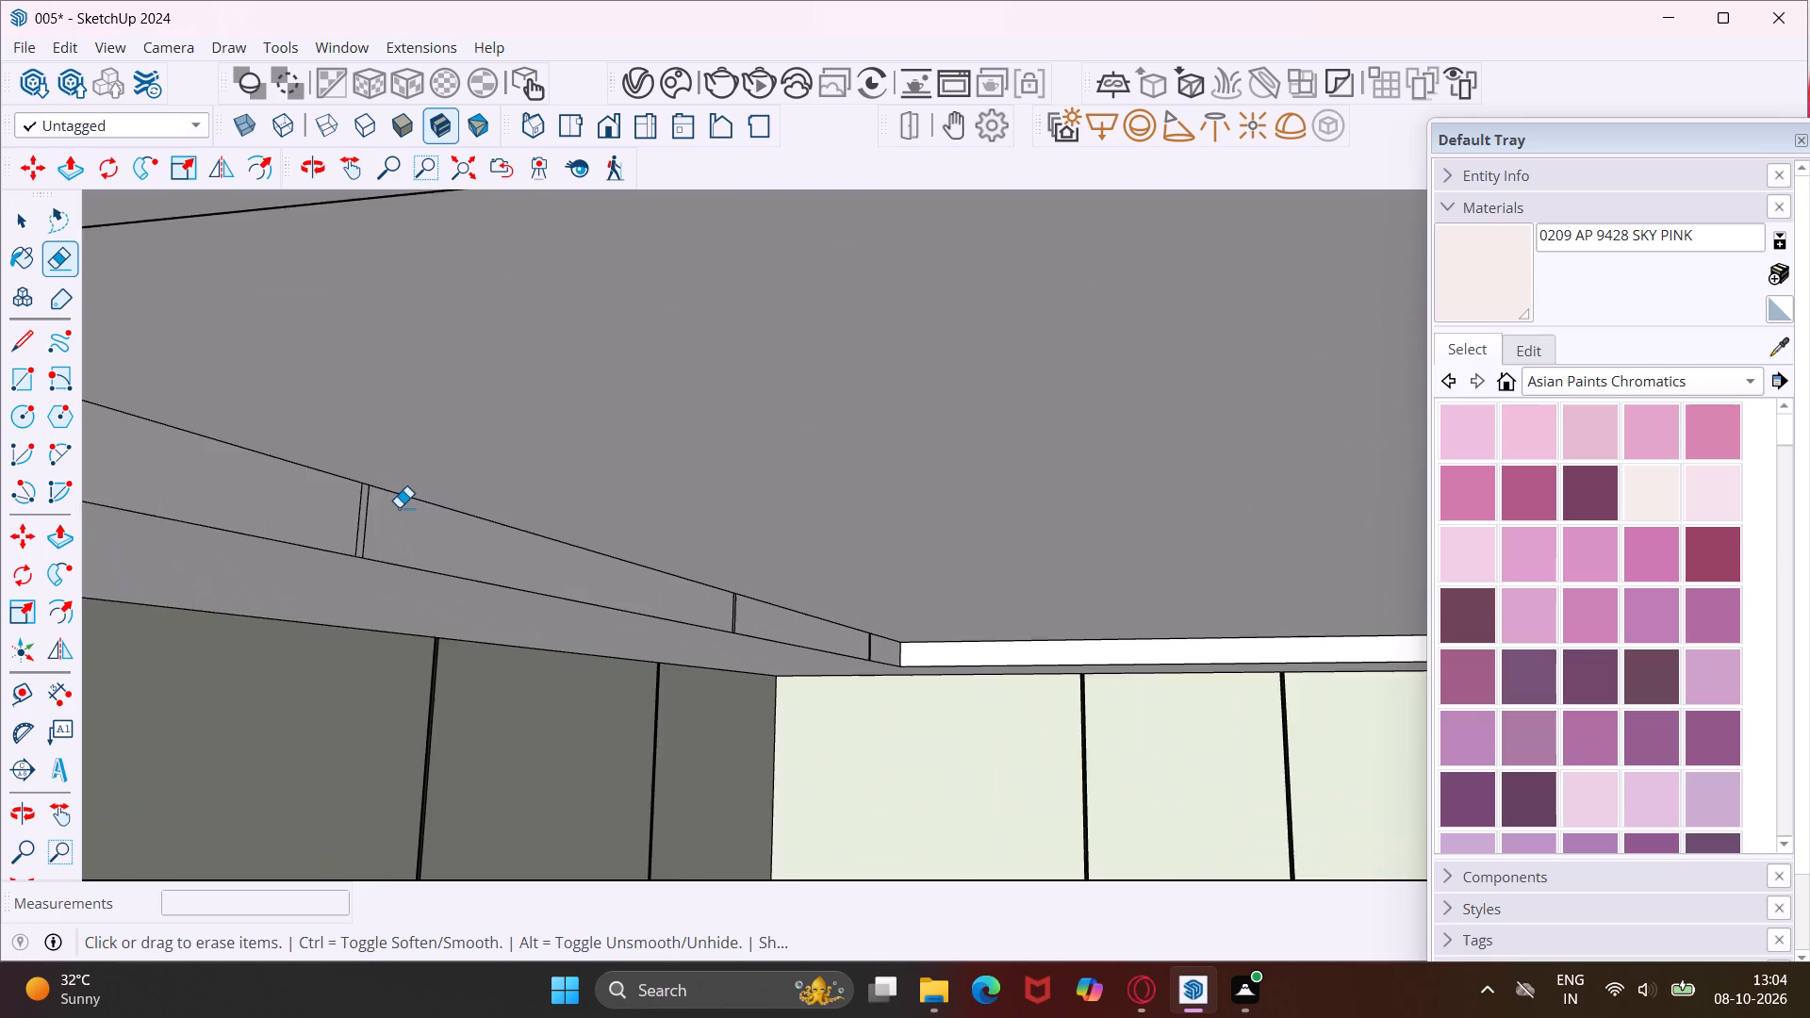
scroll(399, 507, "up", 3)
left_click(333, 518)
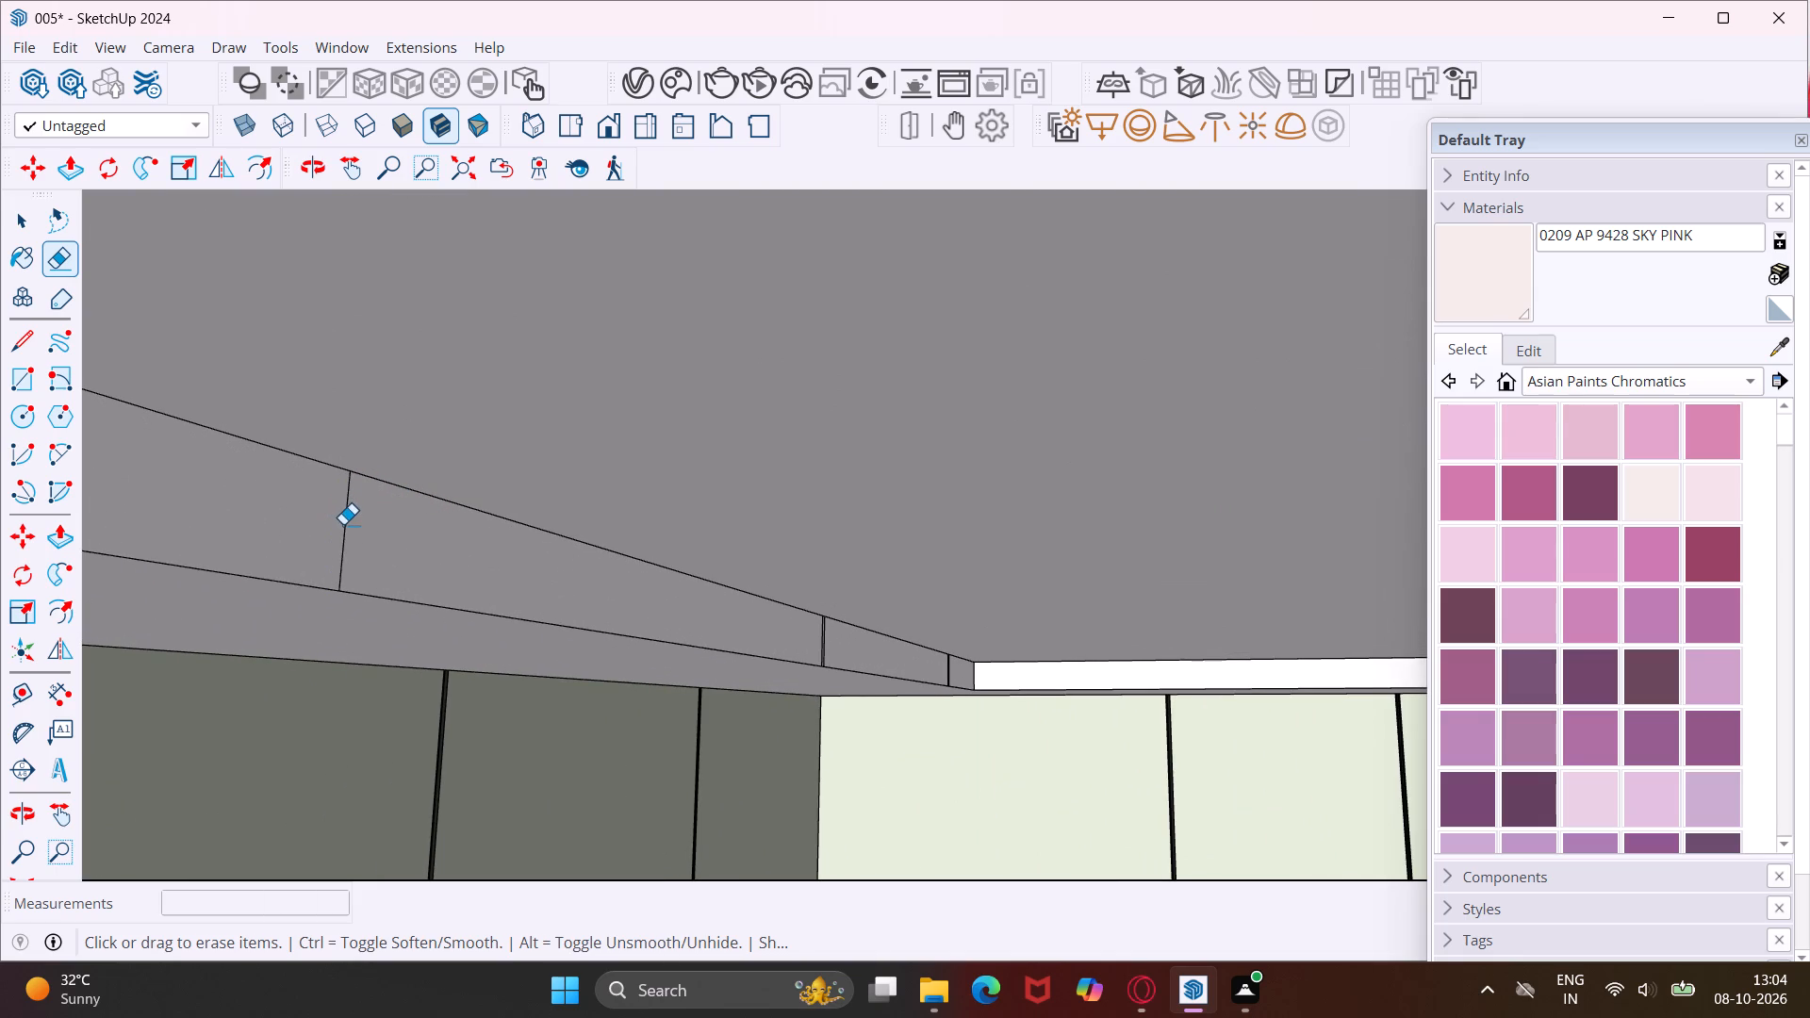
left_click(343, 524)
scroll(836, 644, "up", 13)
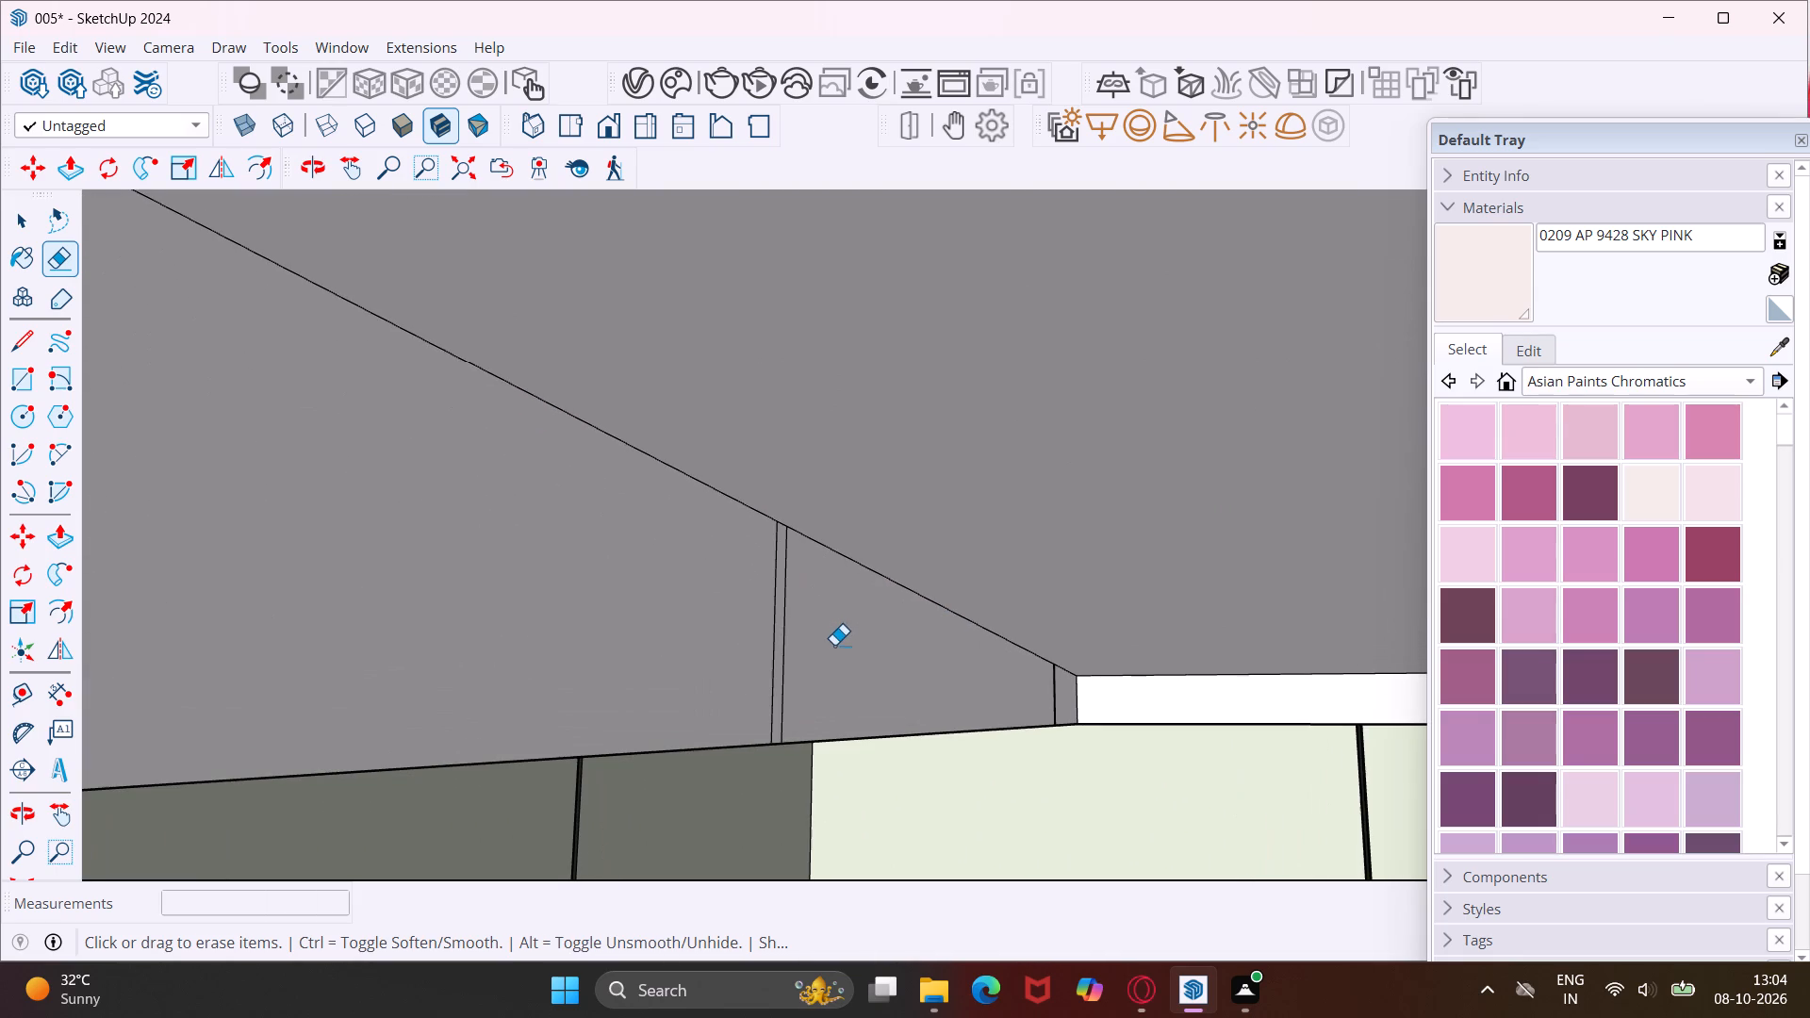
left_click(771, 646)
left_click(779, 651)
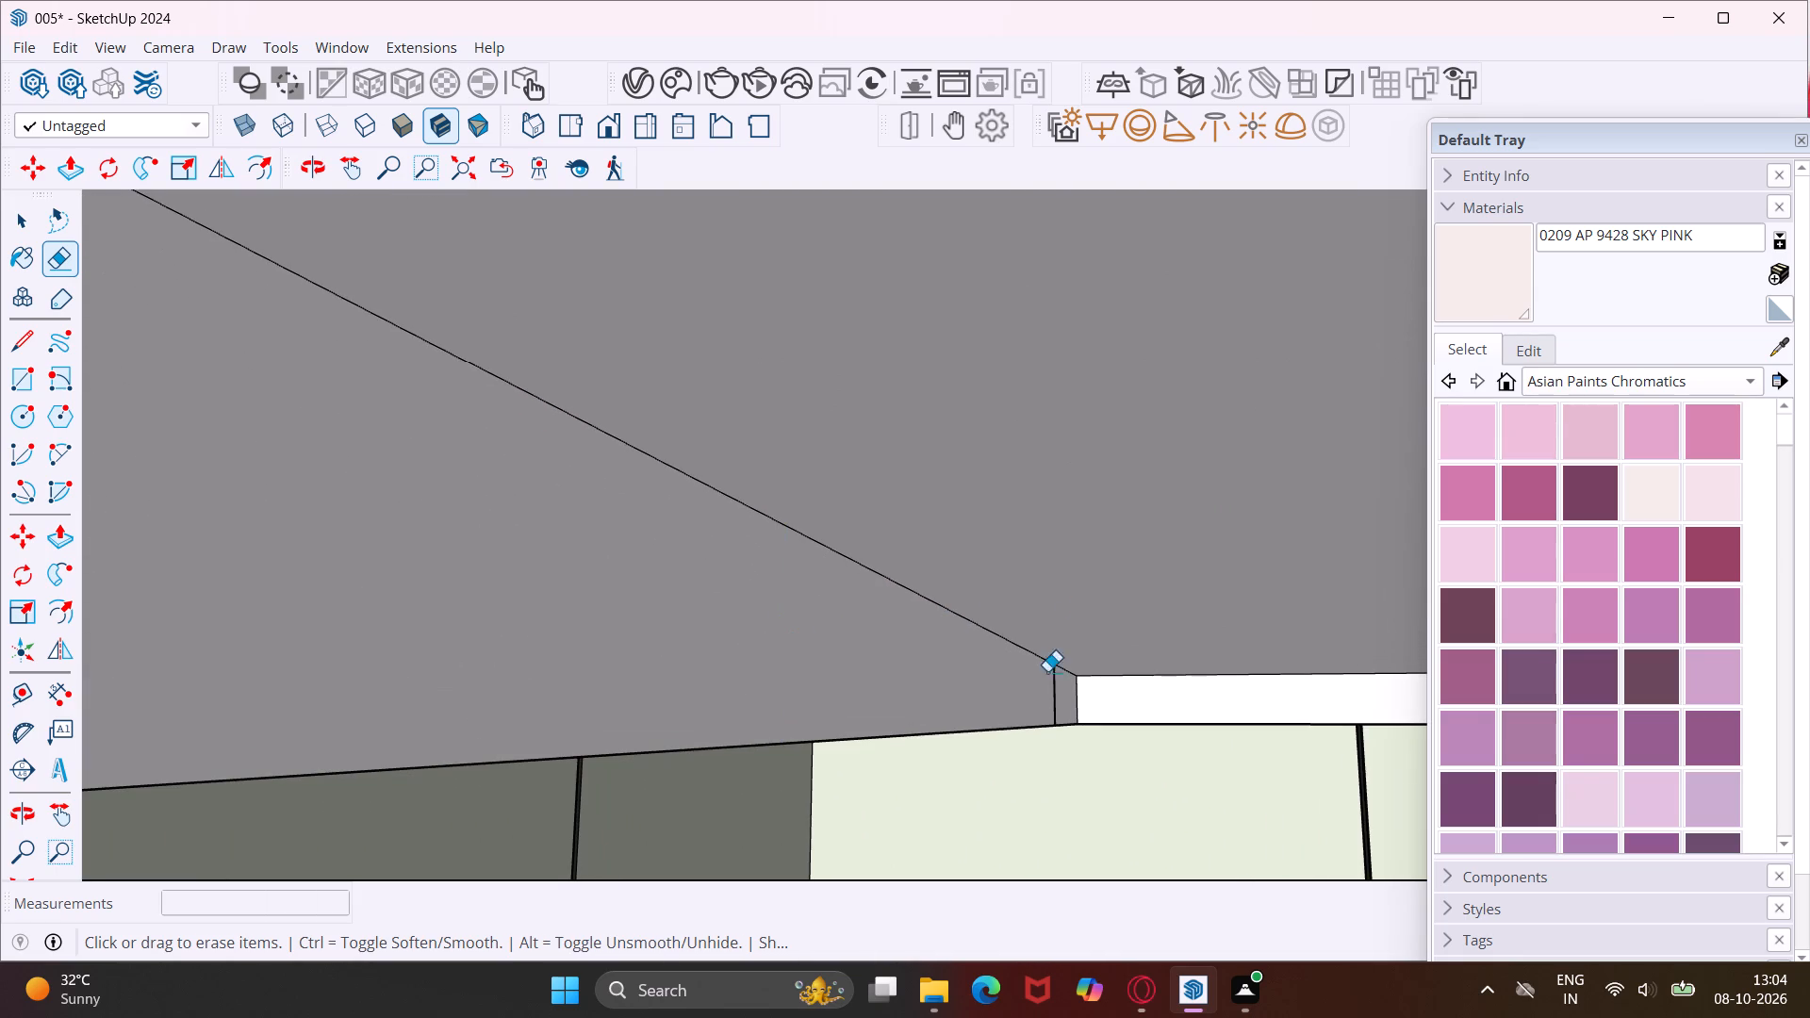
scroll(1062, 685, "up", 13)
middle_click_drag(1047, 688, 905, 711)
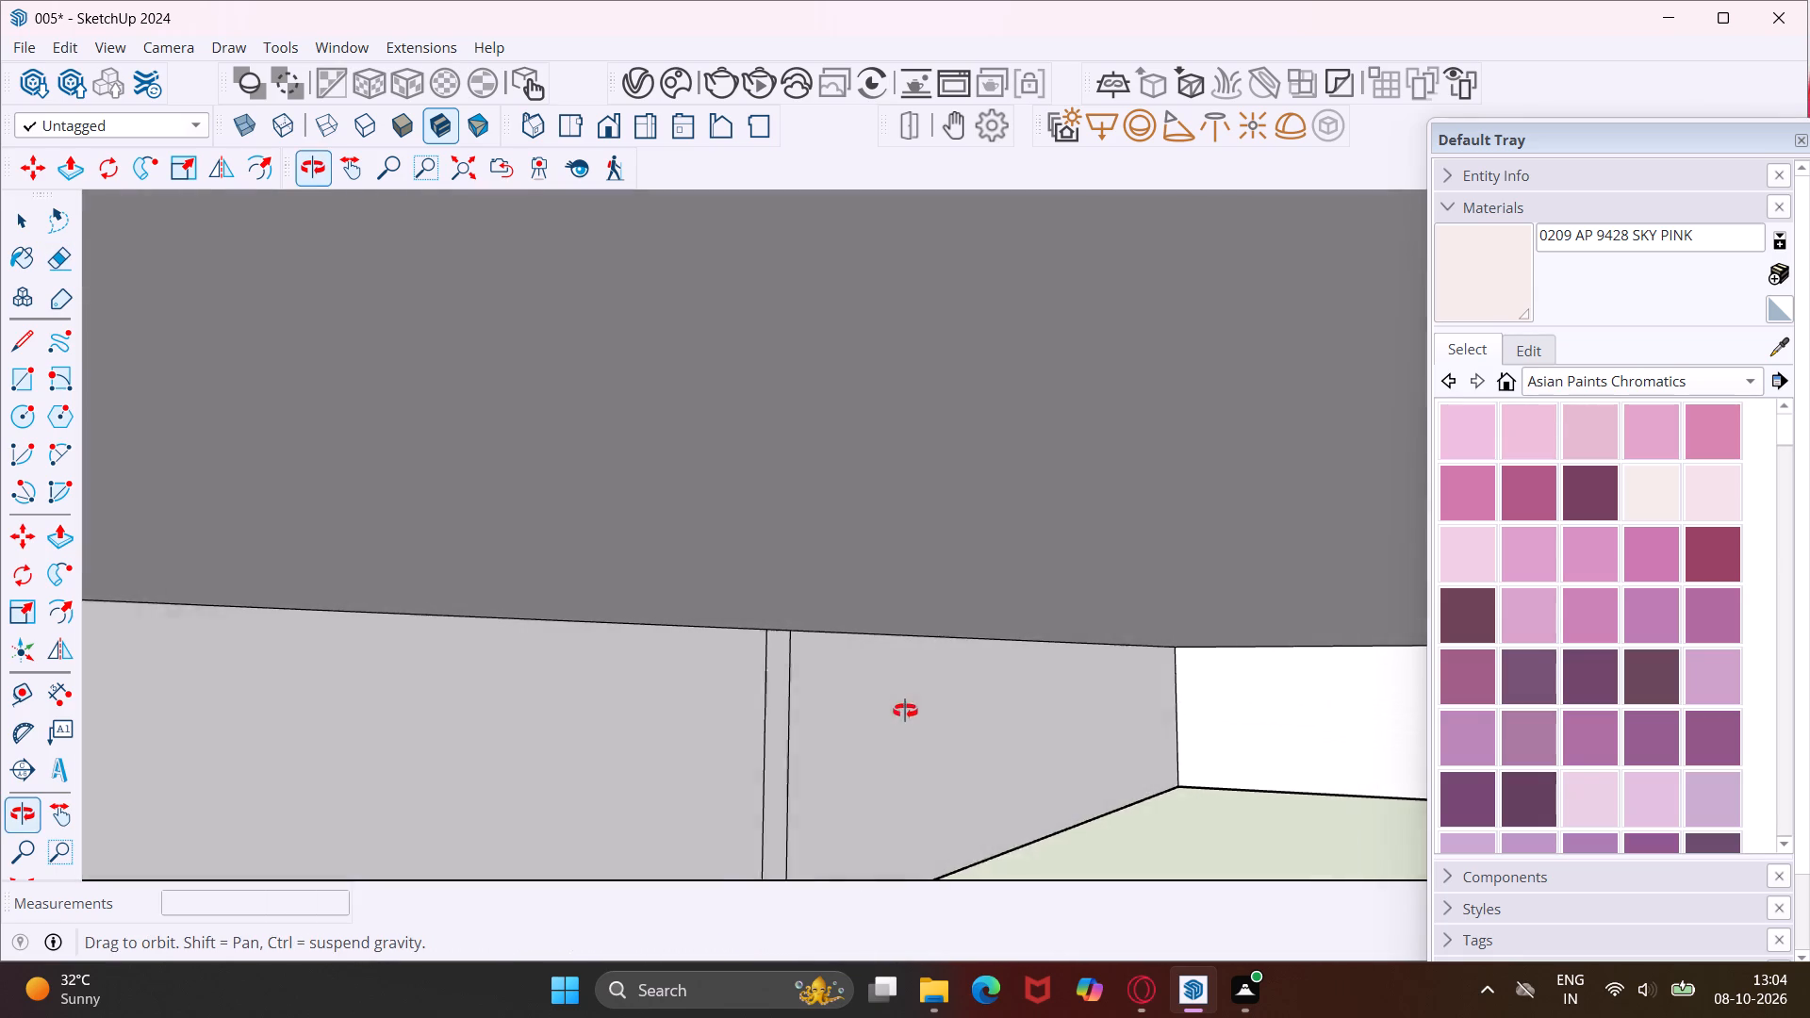
Erase the two closely spaced vertical edges on the side face of the ceiling recess.
middle_click_drag(905, 711, 903, 711)
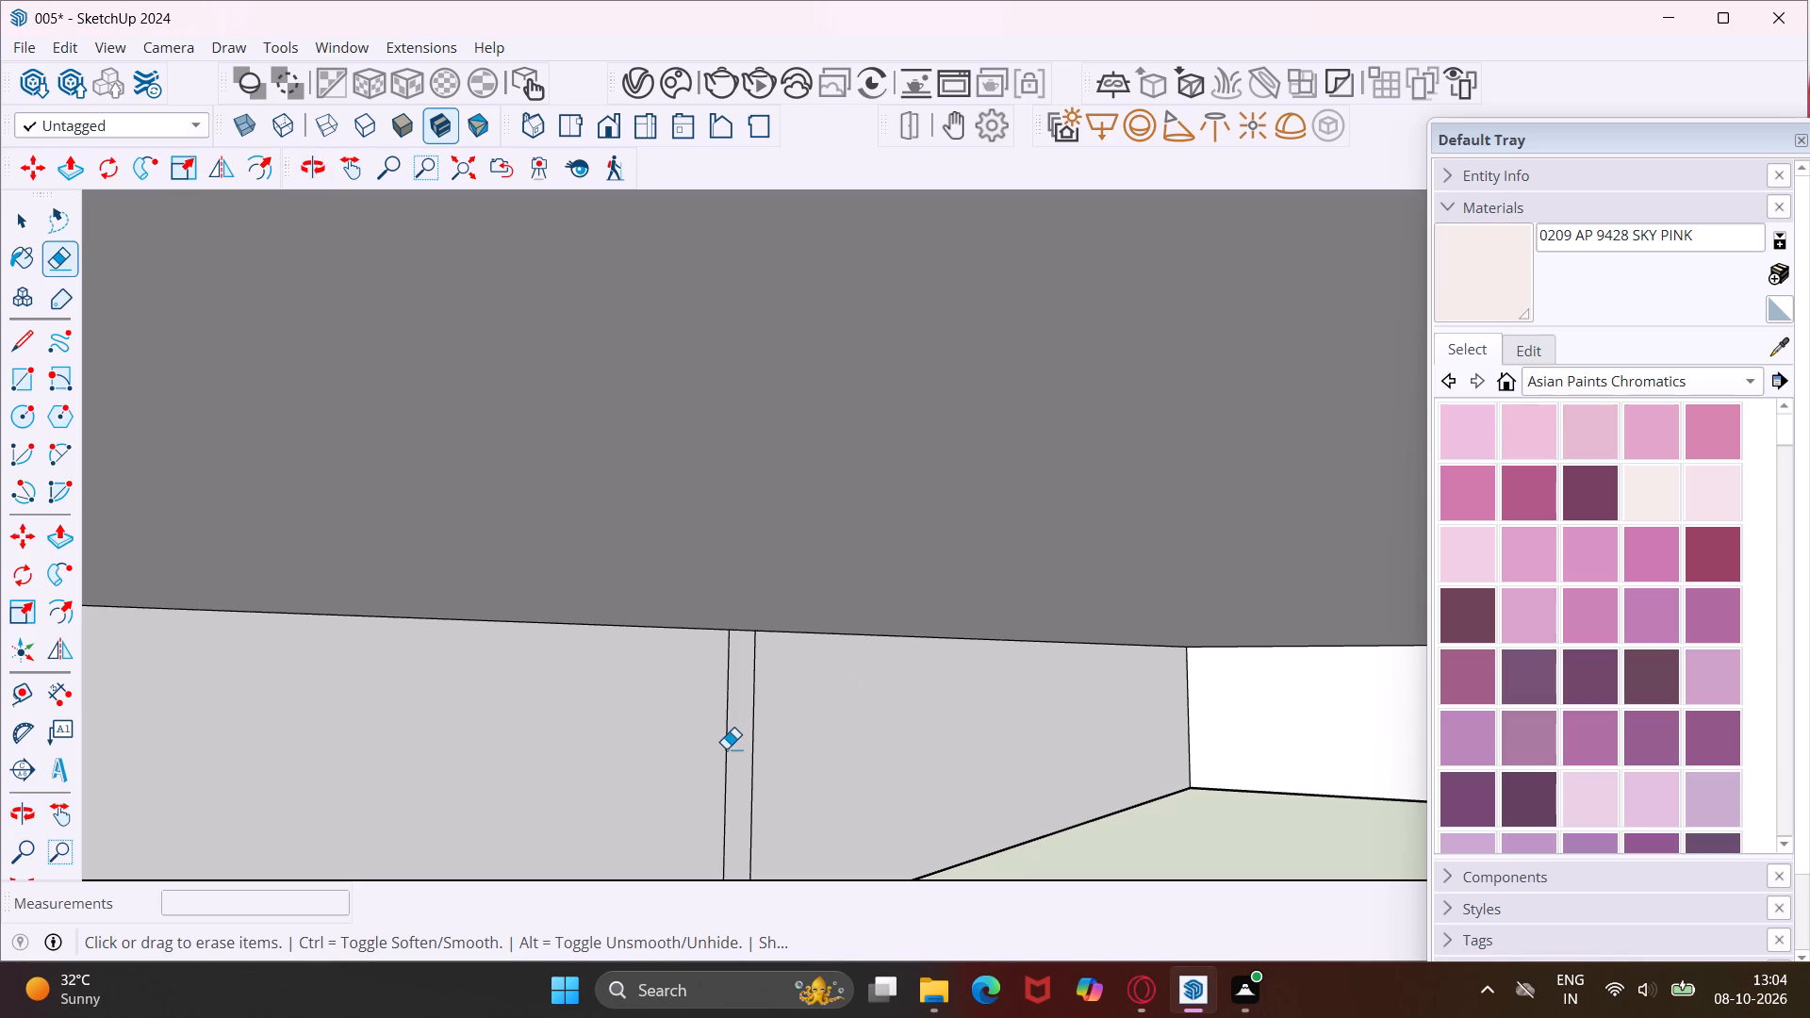
left_click(725, 753)
left_click(748, 771)
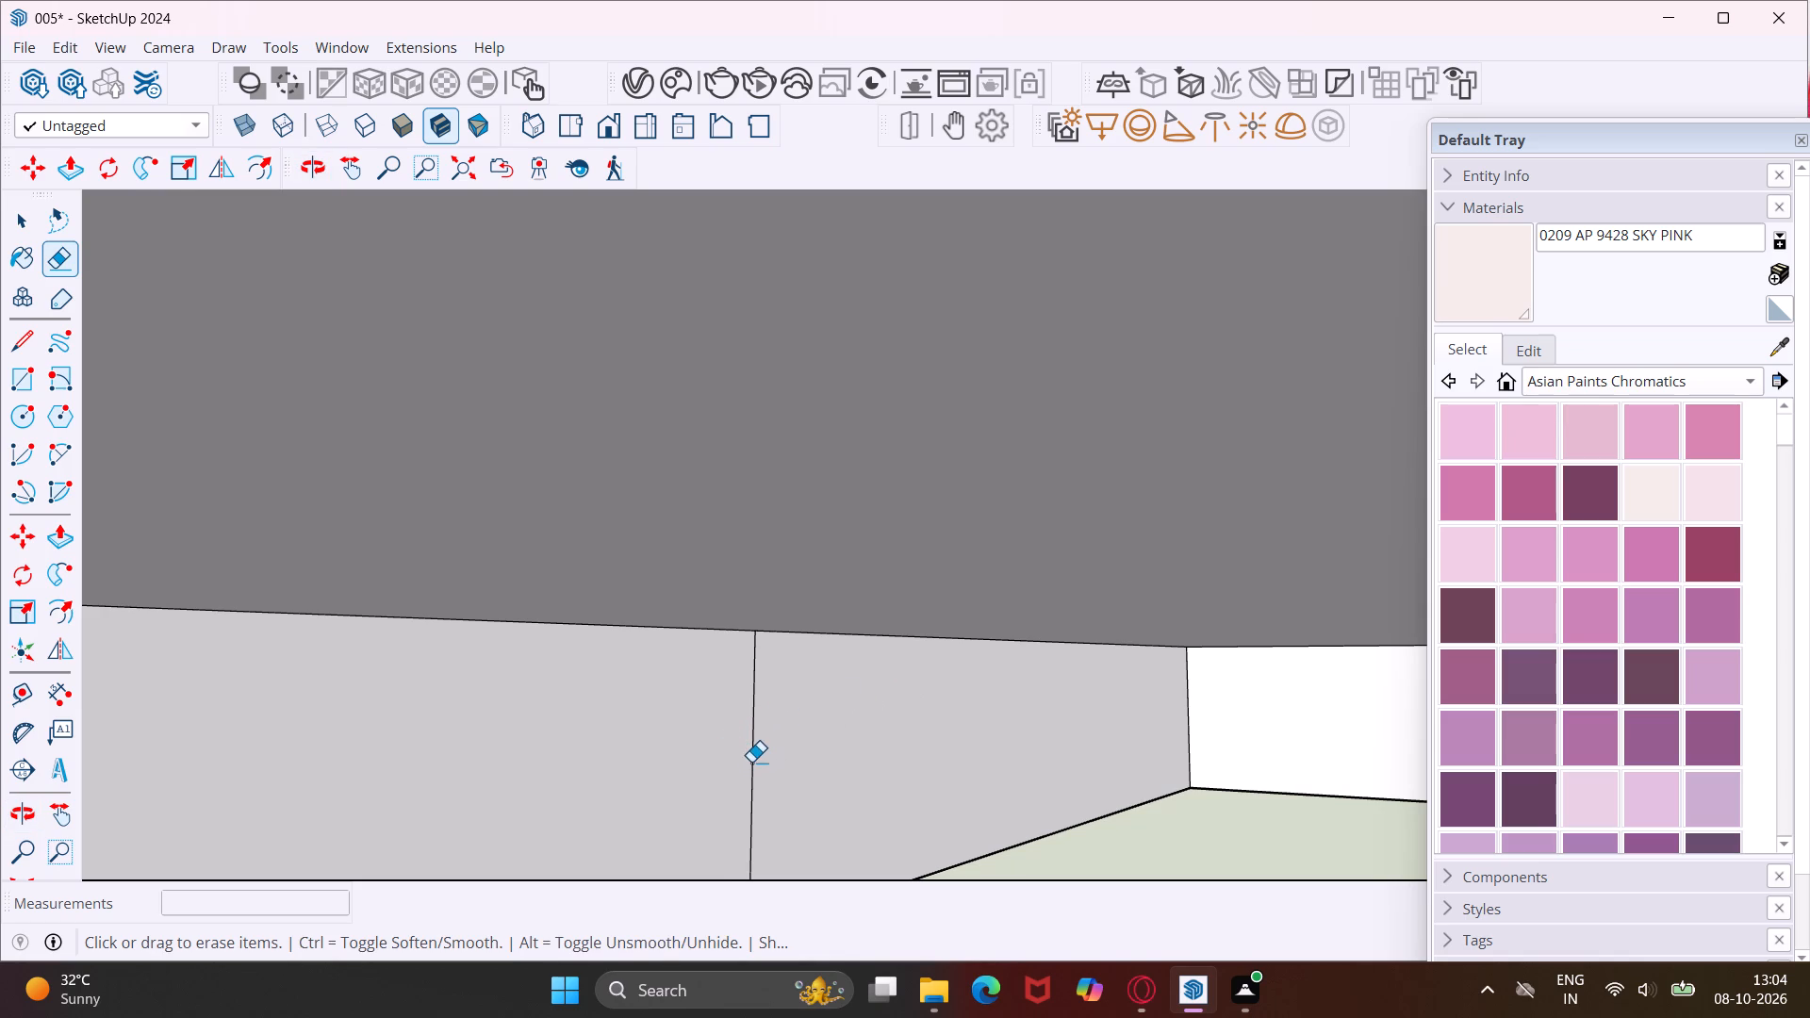
left_click(751, 762)
Examine the ceiling recess and its side faces around the kitchen from several angles.
middle_click_drag(751, 762, 834, 703)
scroll(823, 695, "down", 3)
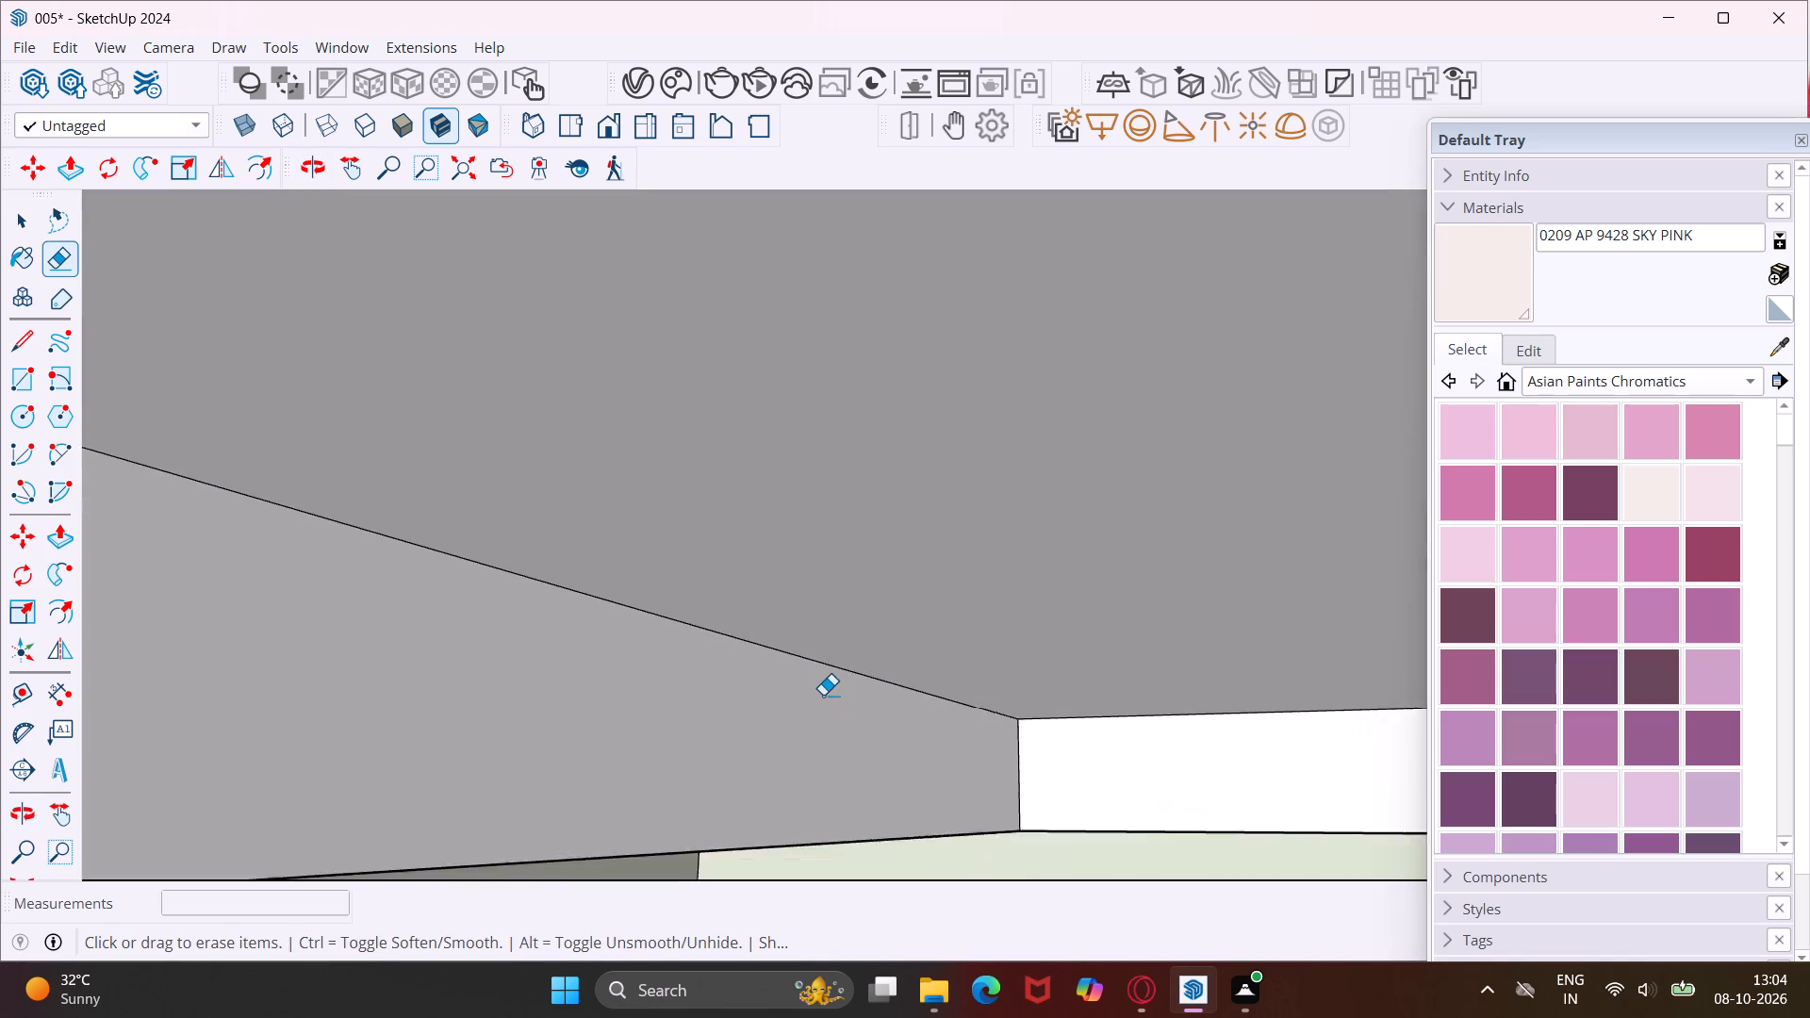
scroll(823, 695, "down", 9)
middle_click_drag(844, 690, 897, 669)
scroll(907, 633, "down", 2)
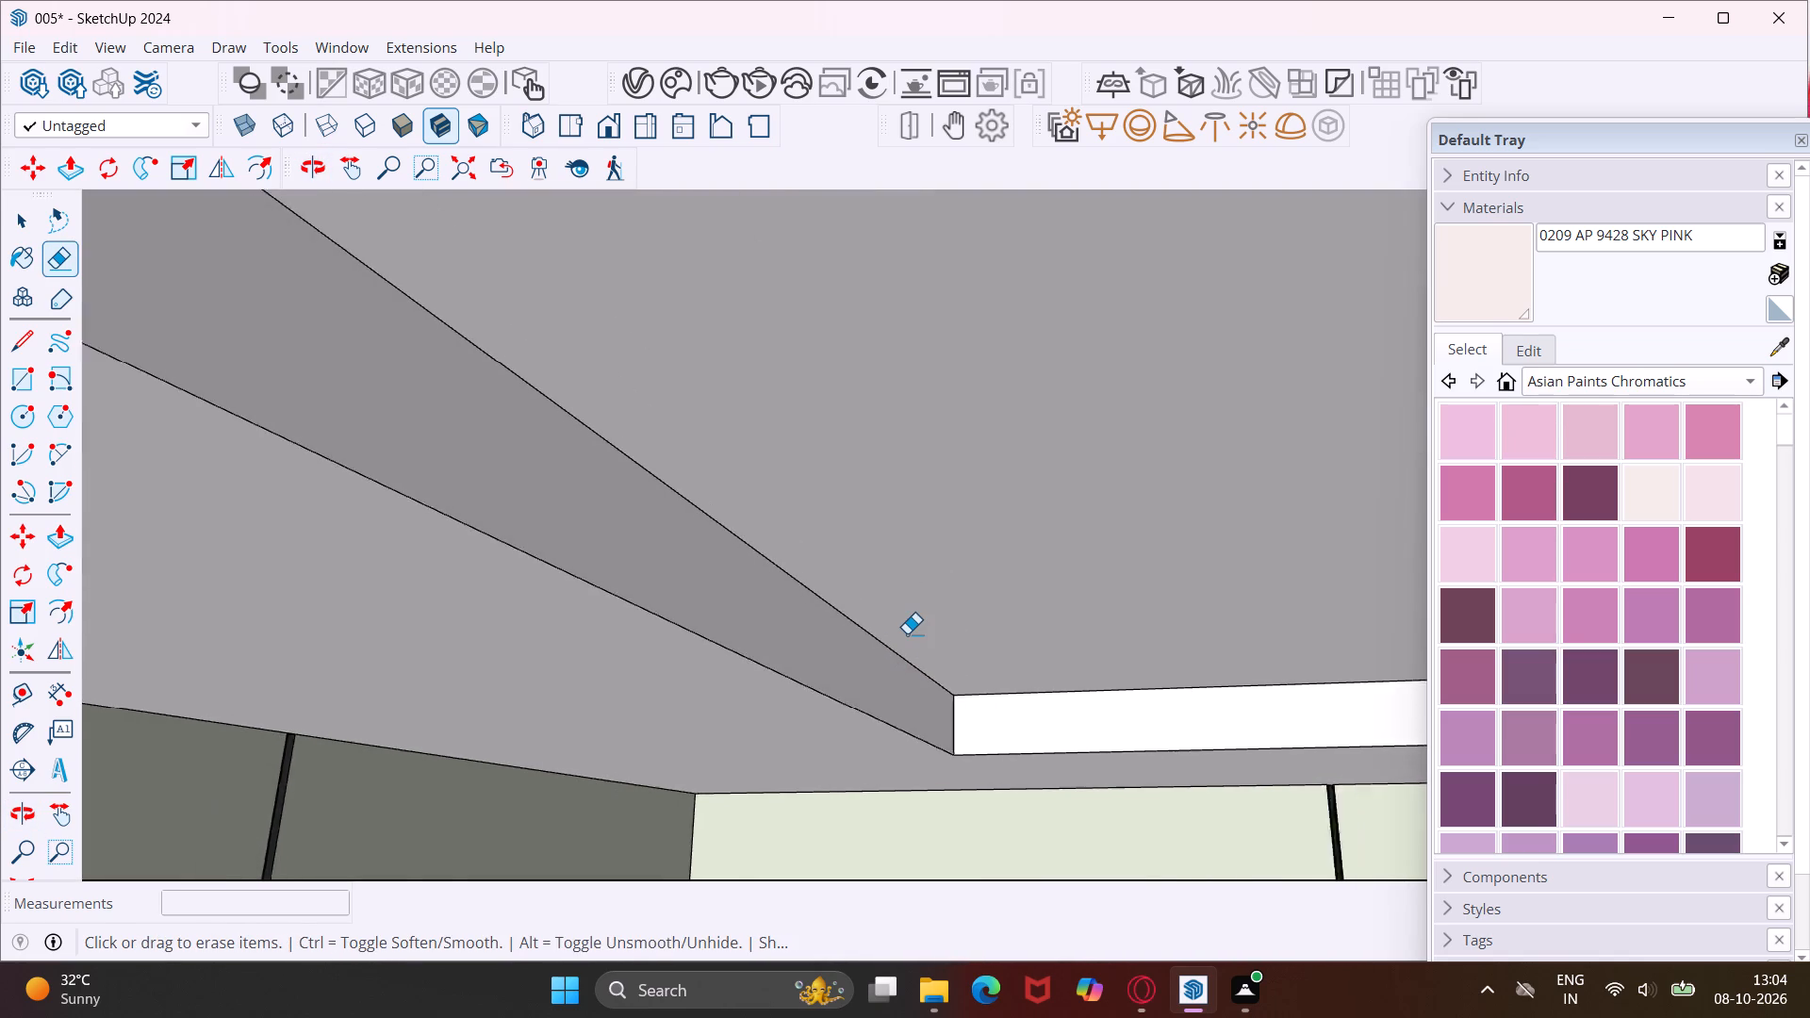
scroll(907, 633, "down", 19)
middle_click_drag(1083, 580, 700, 599)
scroll(609, 572, "up", 13)
middle_click_drag(832, 556, 712, 556)
scroll(725, 556, "up", 1)
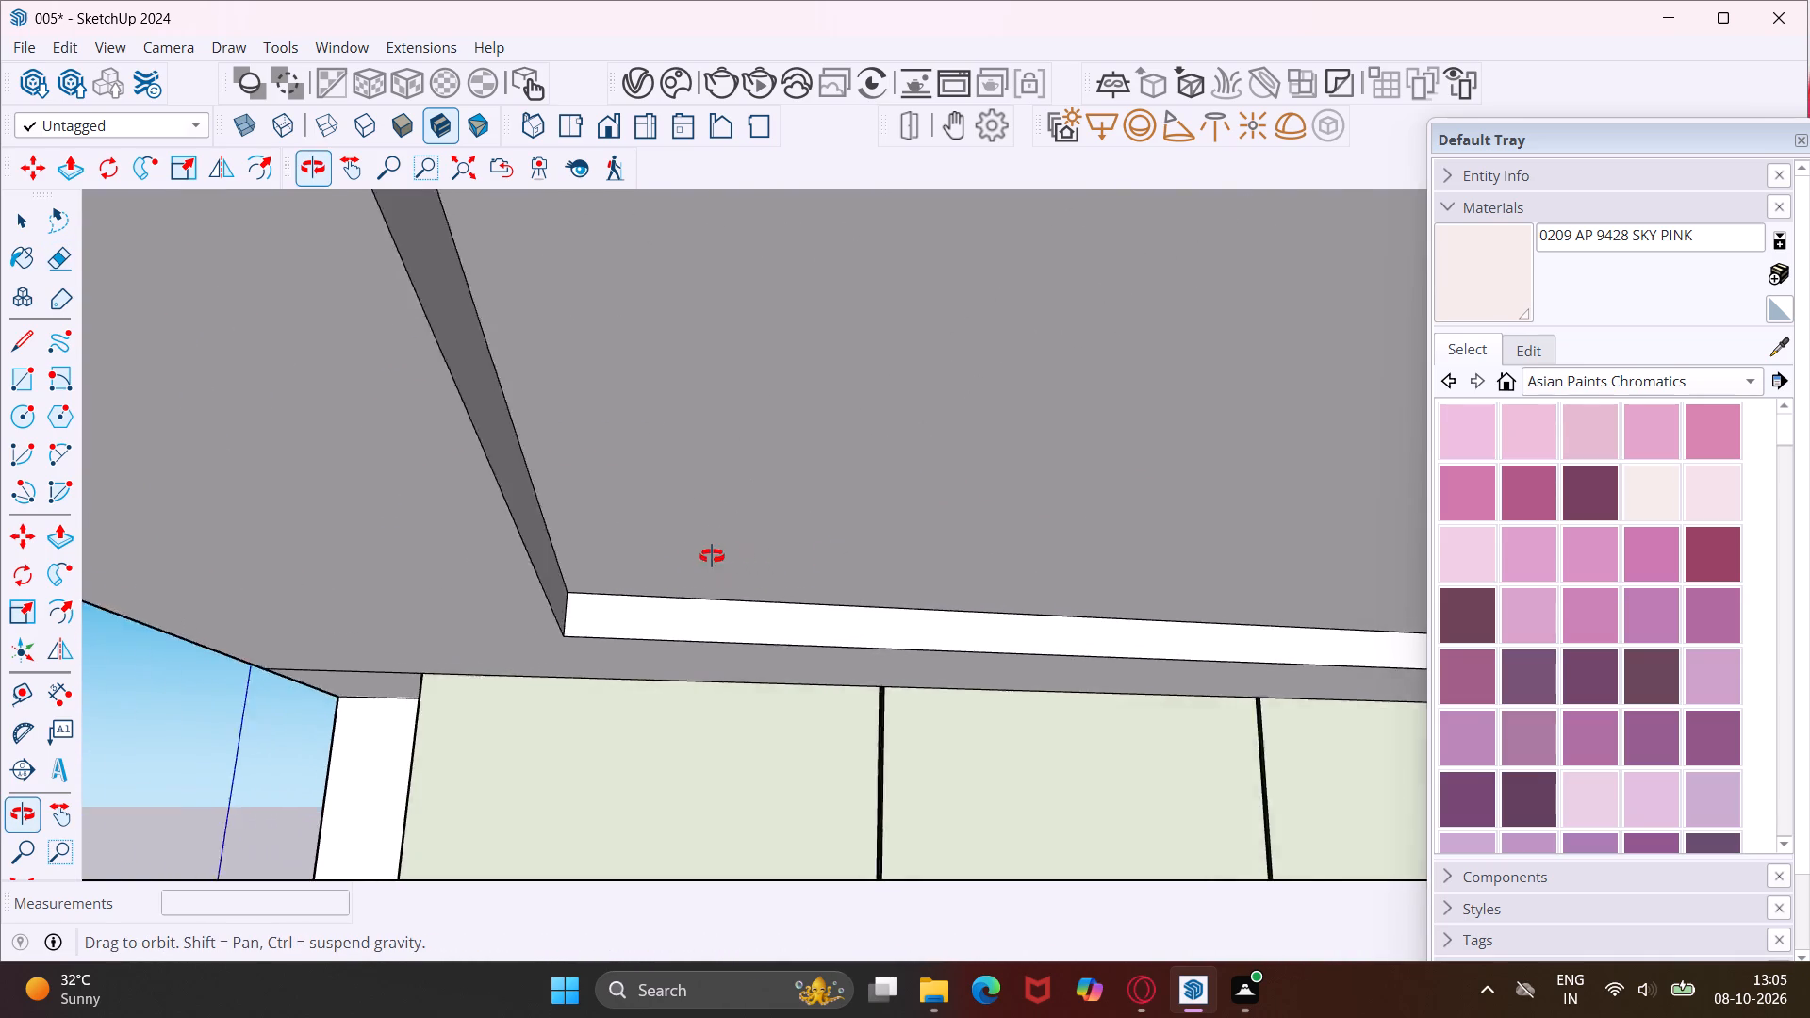
middle_click_drag(712, 556, 667, 556)
scroll(667, 556, "down", 6)
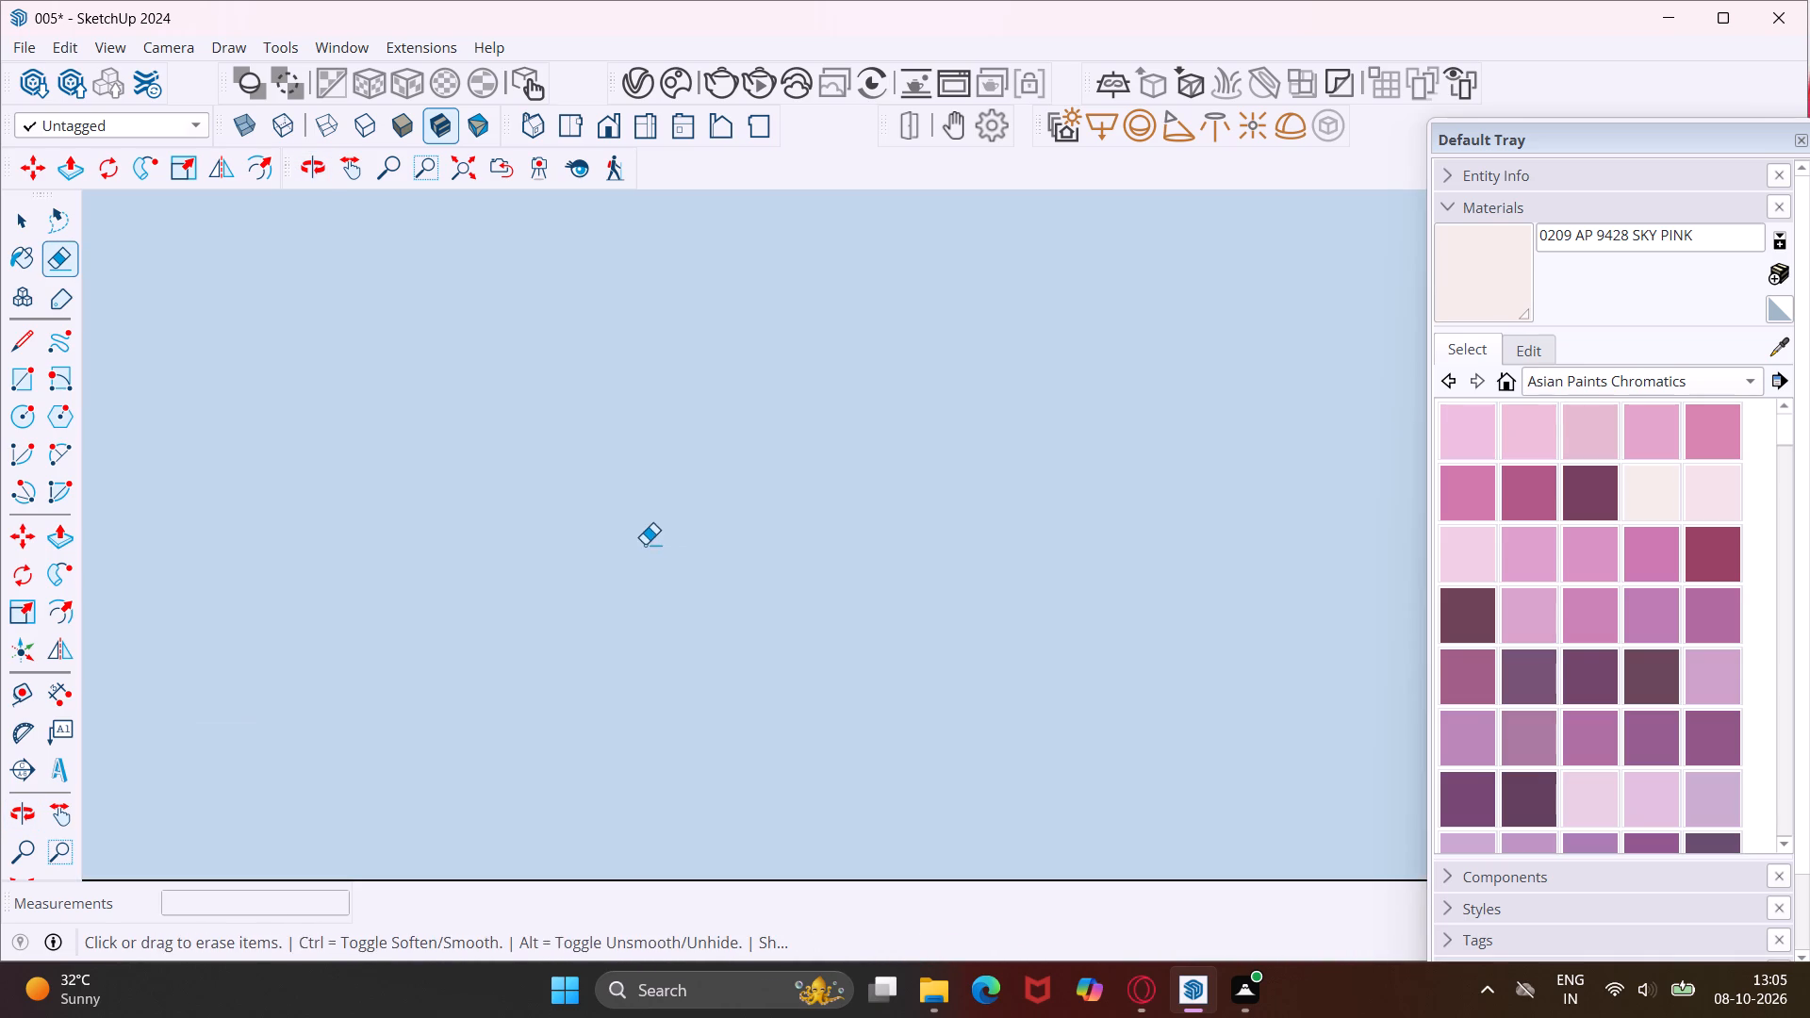
middle_click_drag(645, 544, 1570, 565)
scroll(1024, 586, "down", 11)
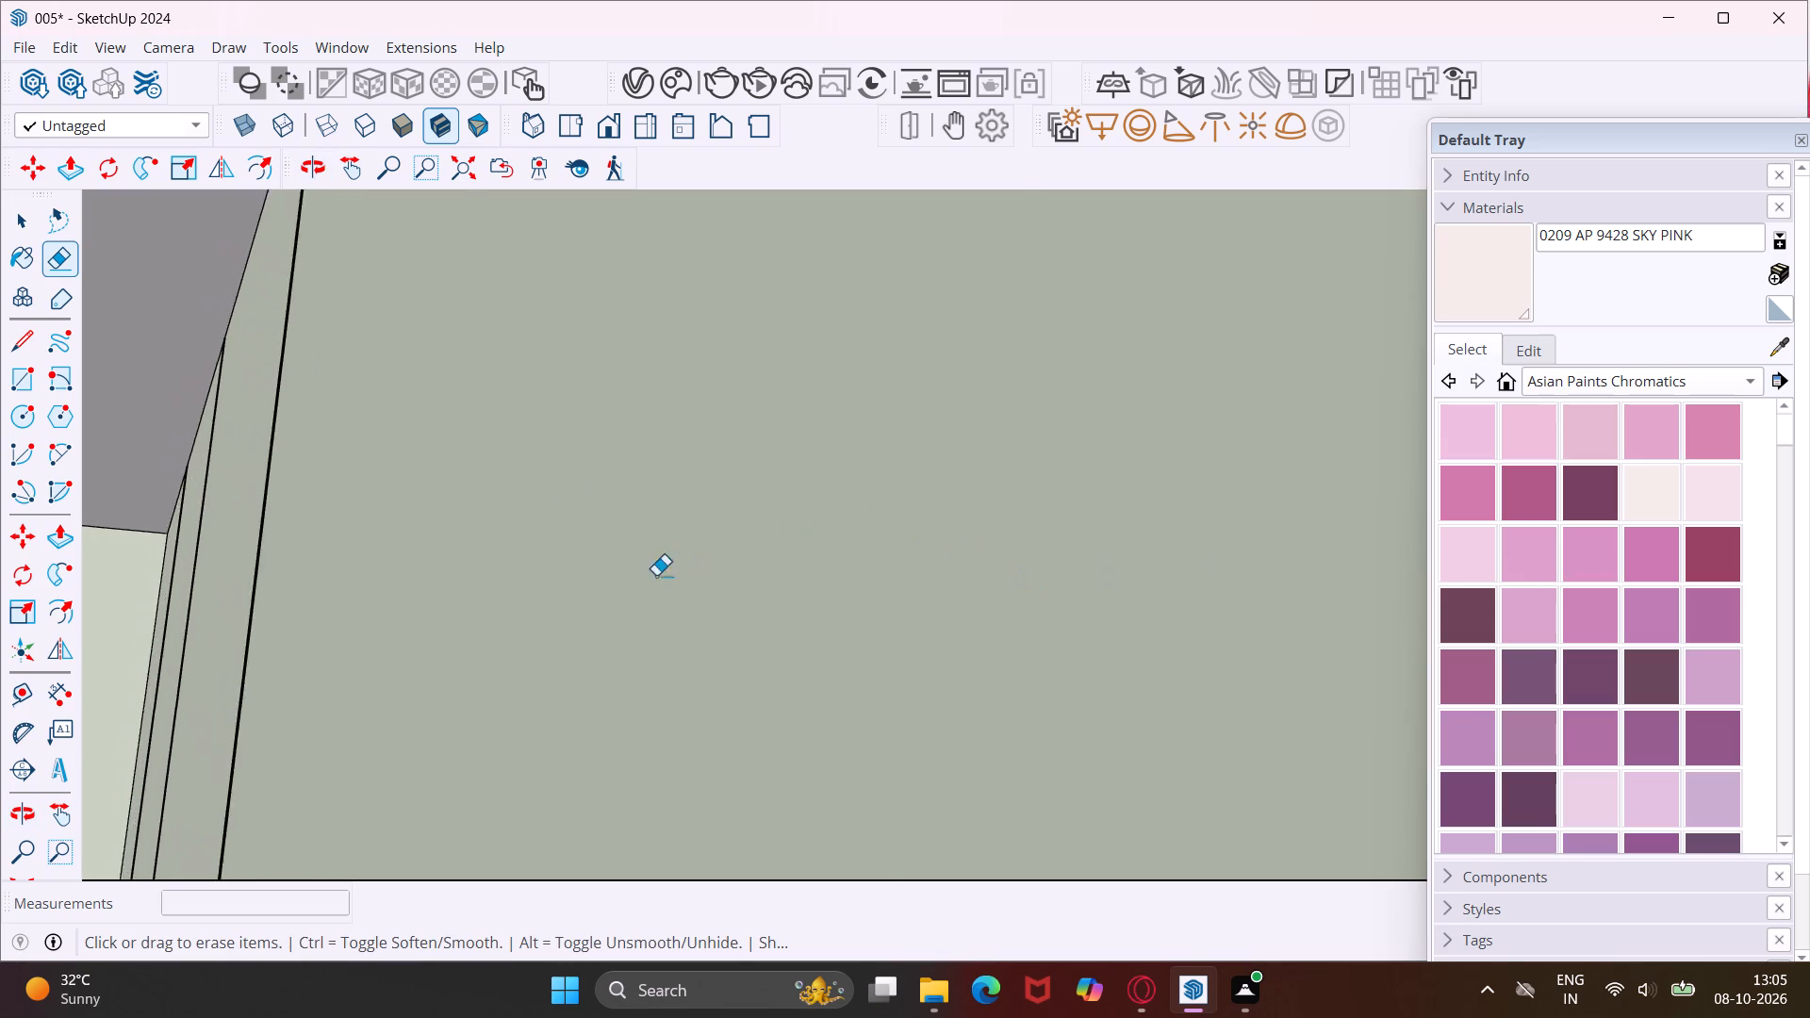
scroll(656, 575, "down", 20)
scroll(656, 575, "down", 18)
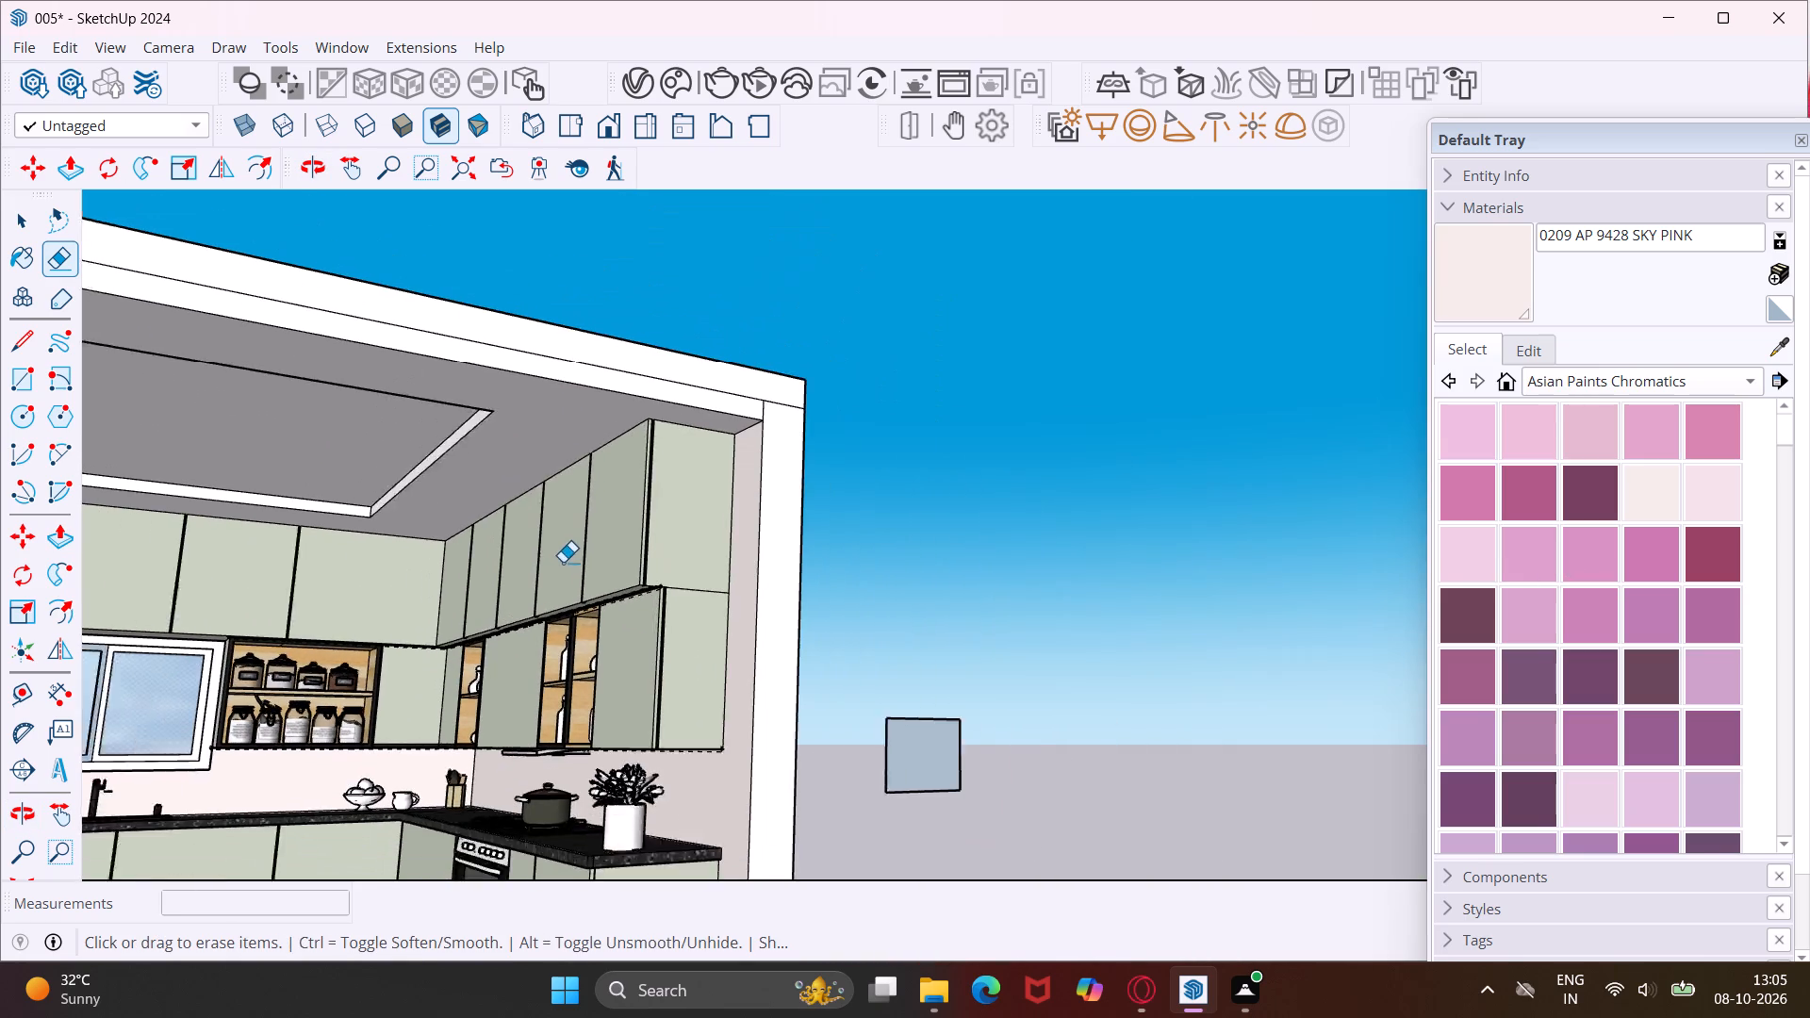
middle_click_drag(373, 494, 601, 518)
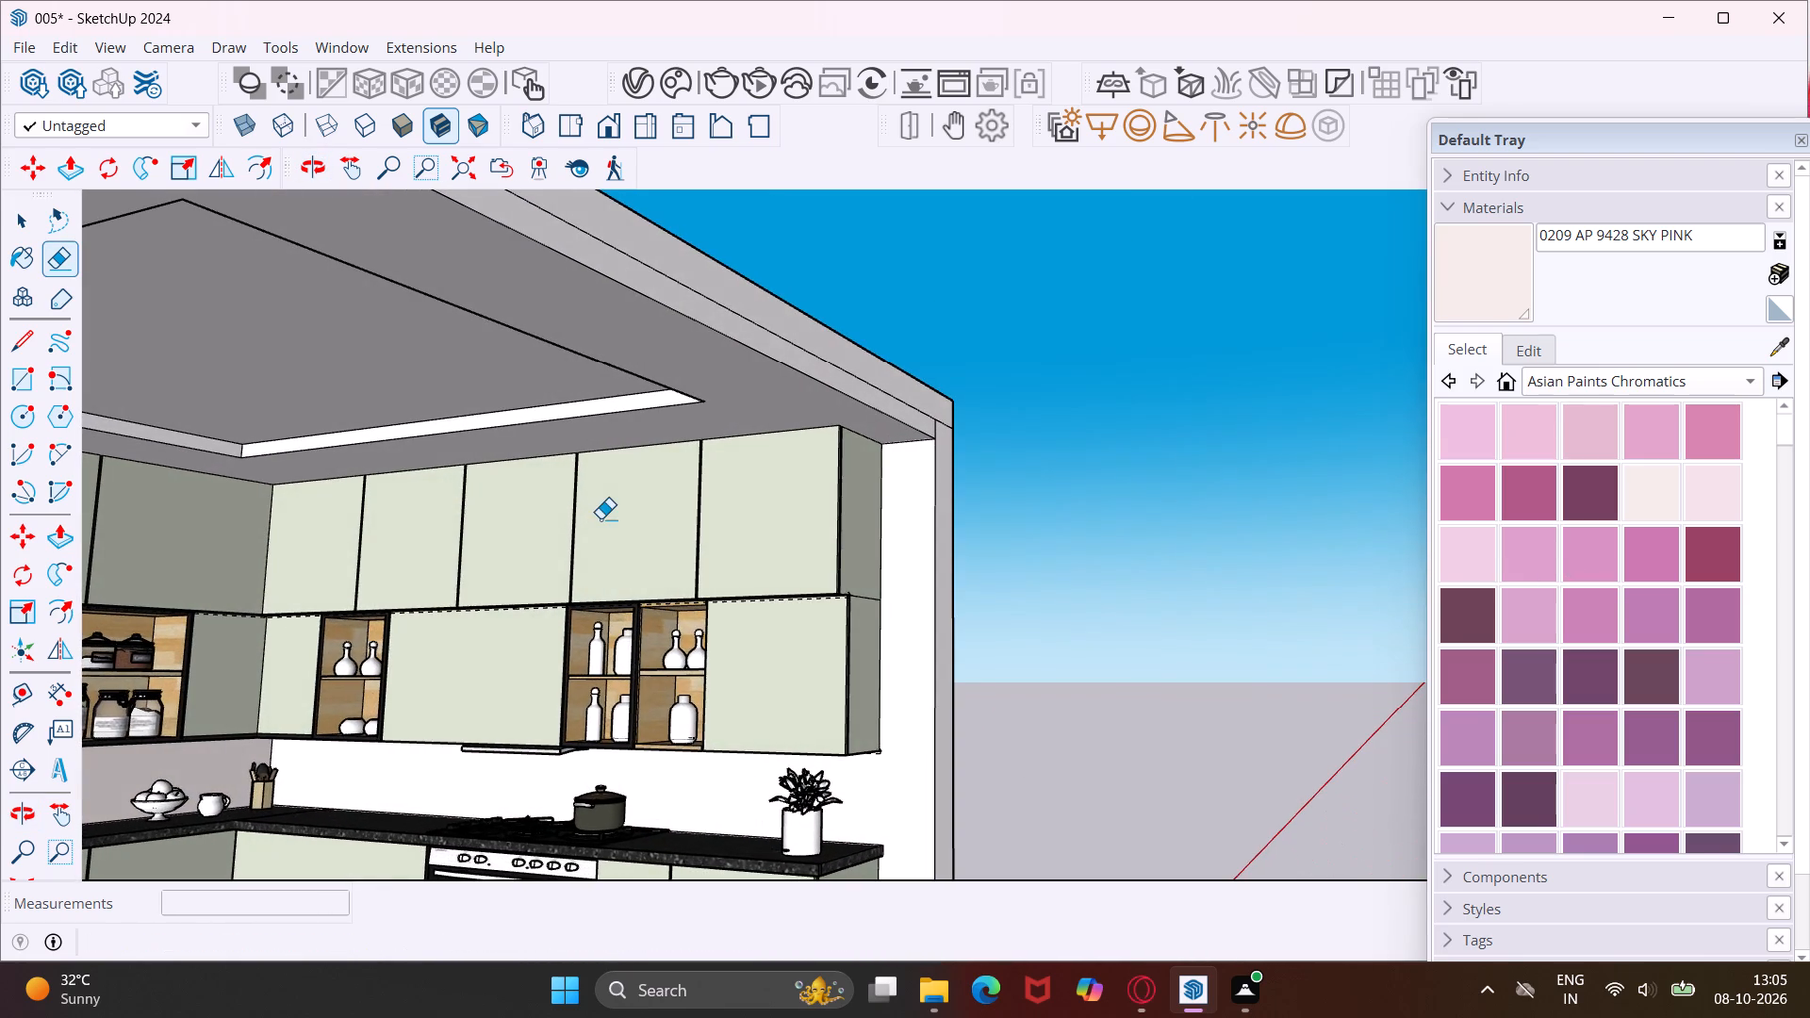
key("Escape")
key("space")
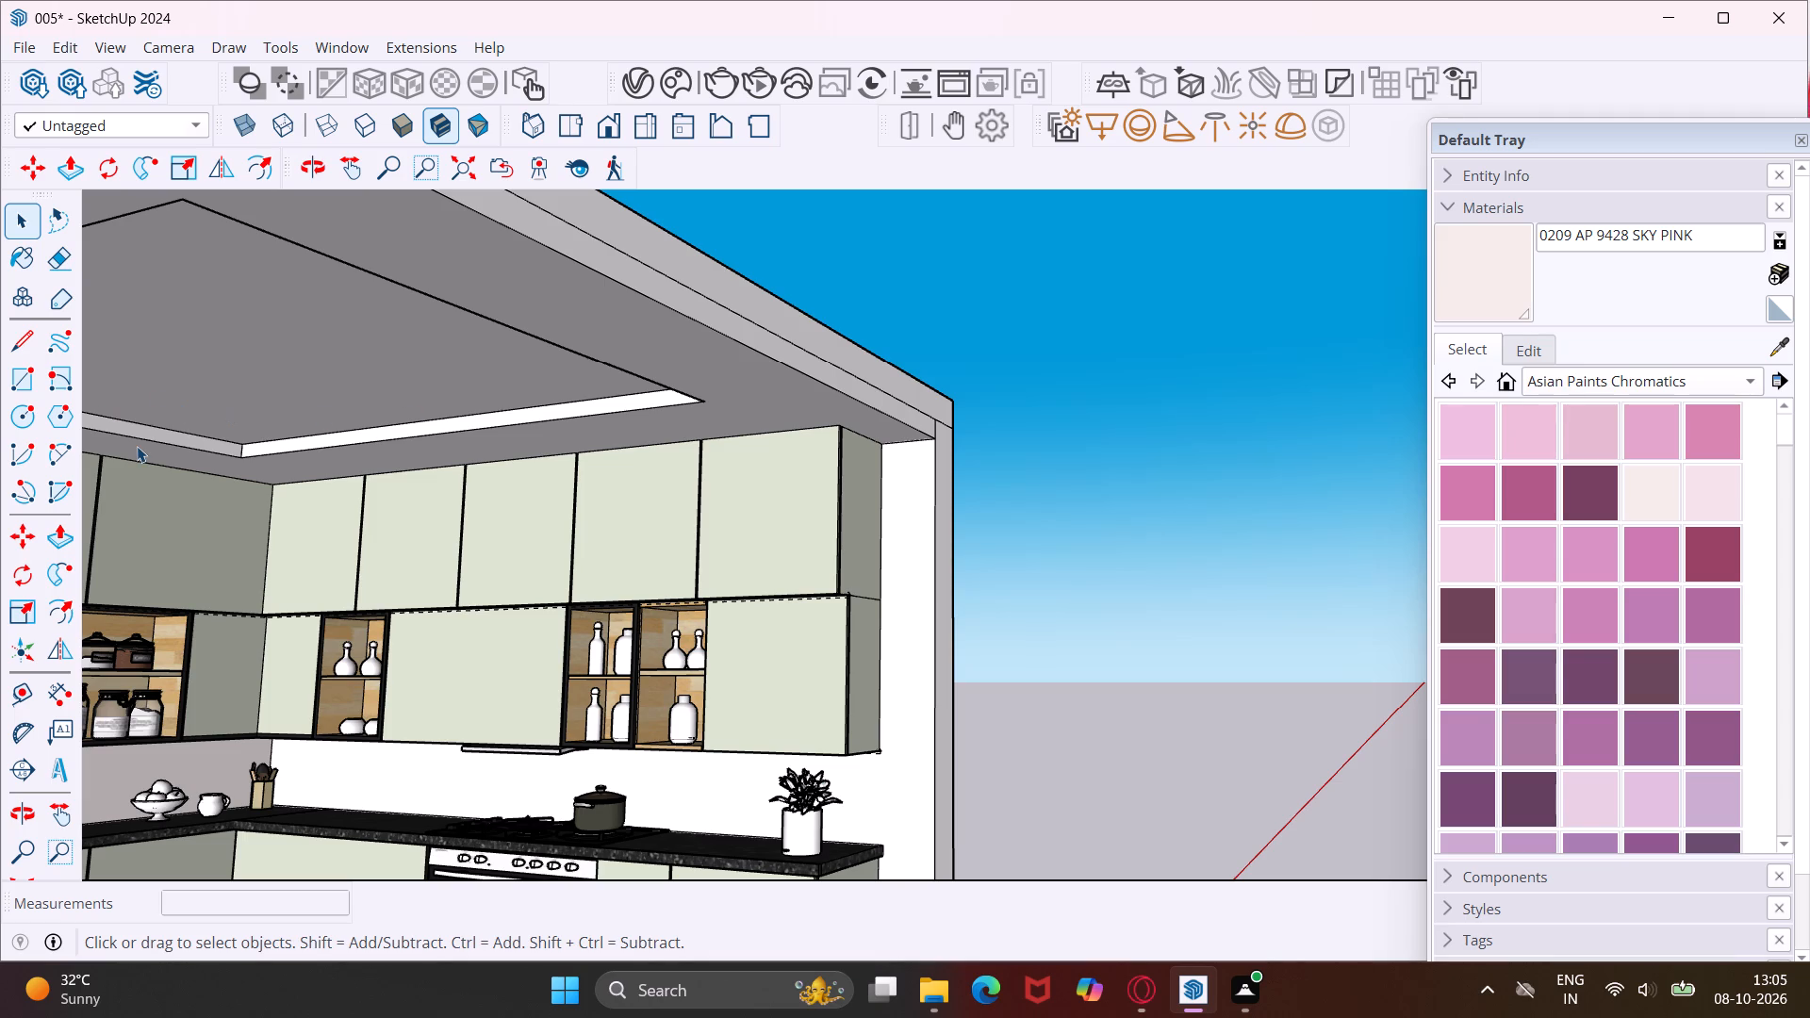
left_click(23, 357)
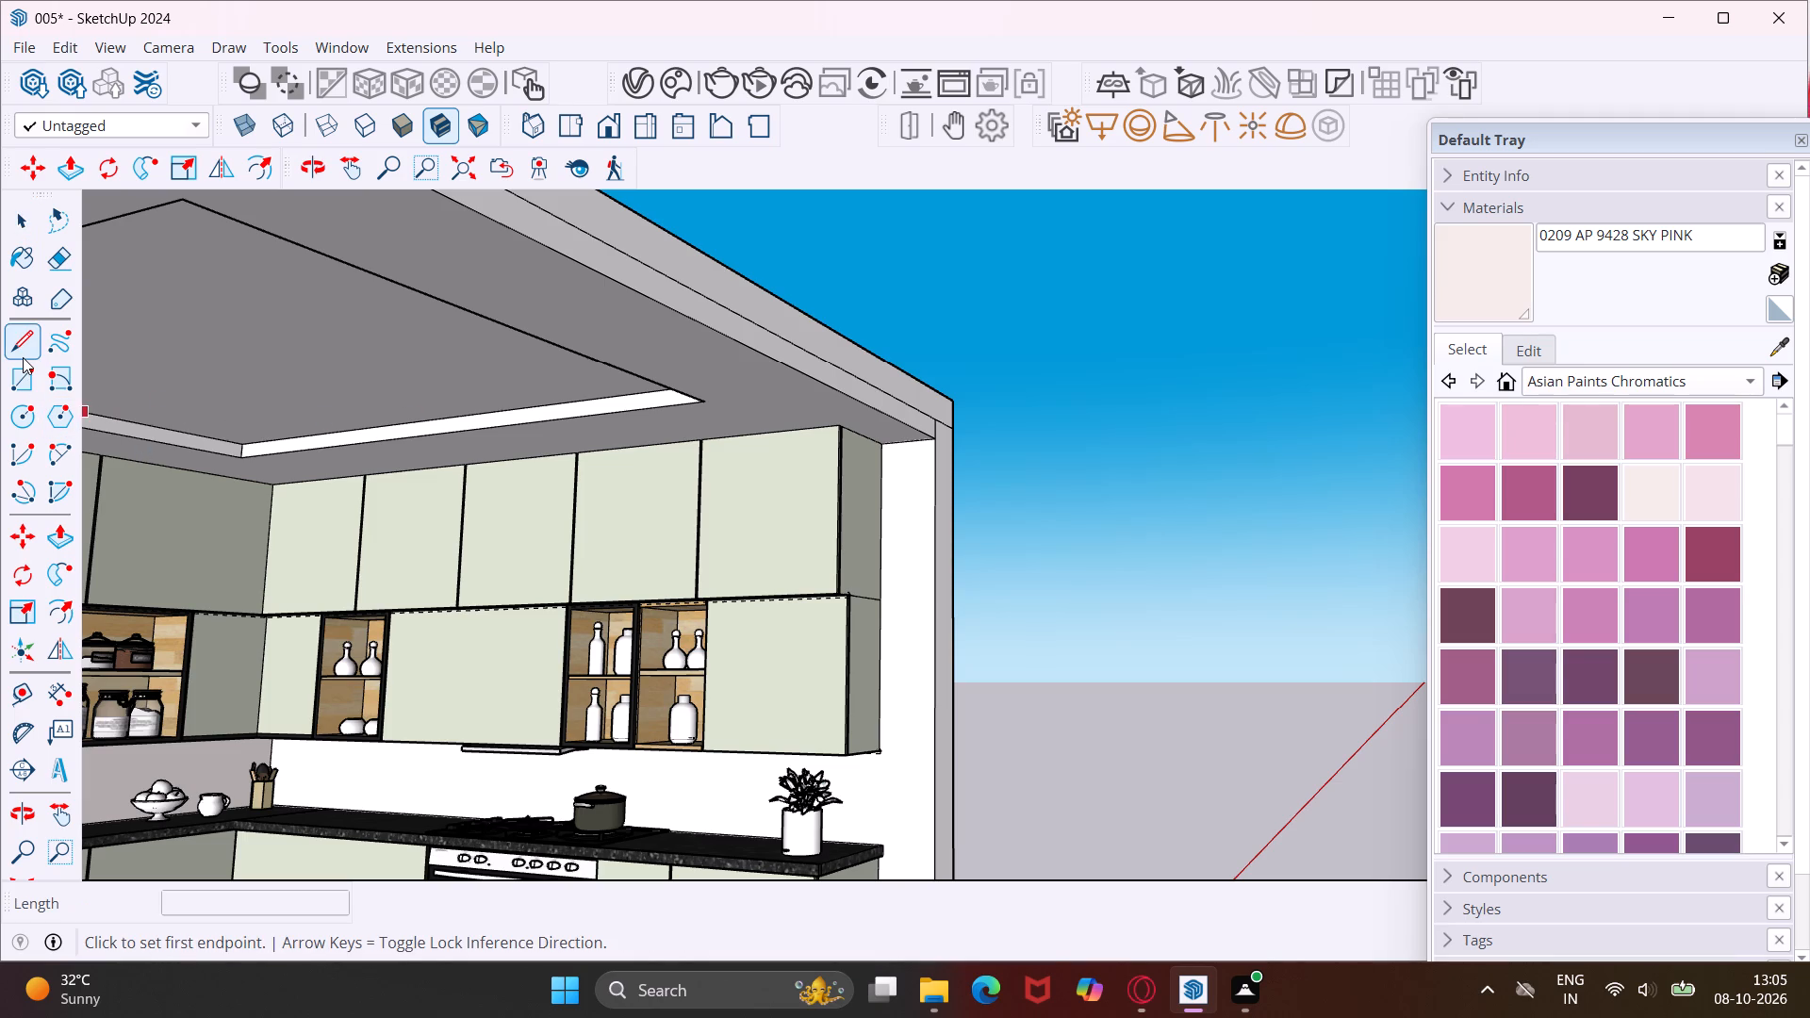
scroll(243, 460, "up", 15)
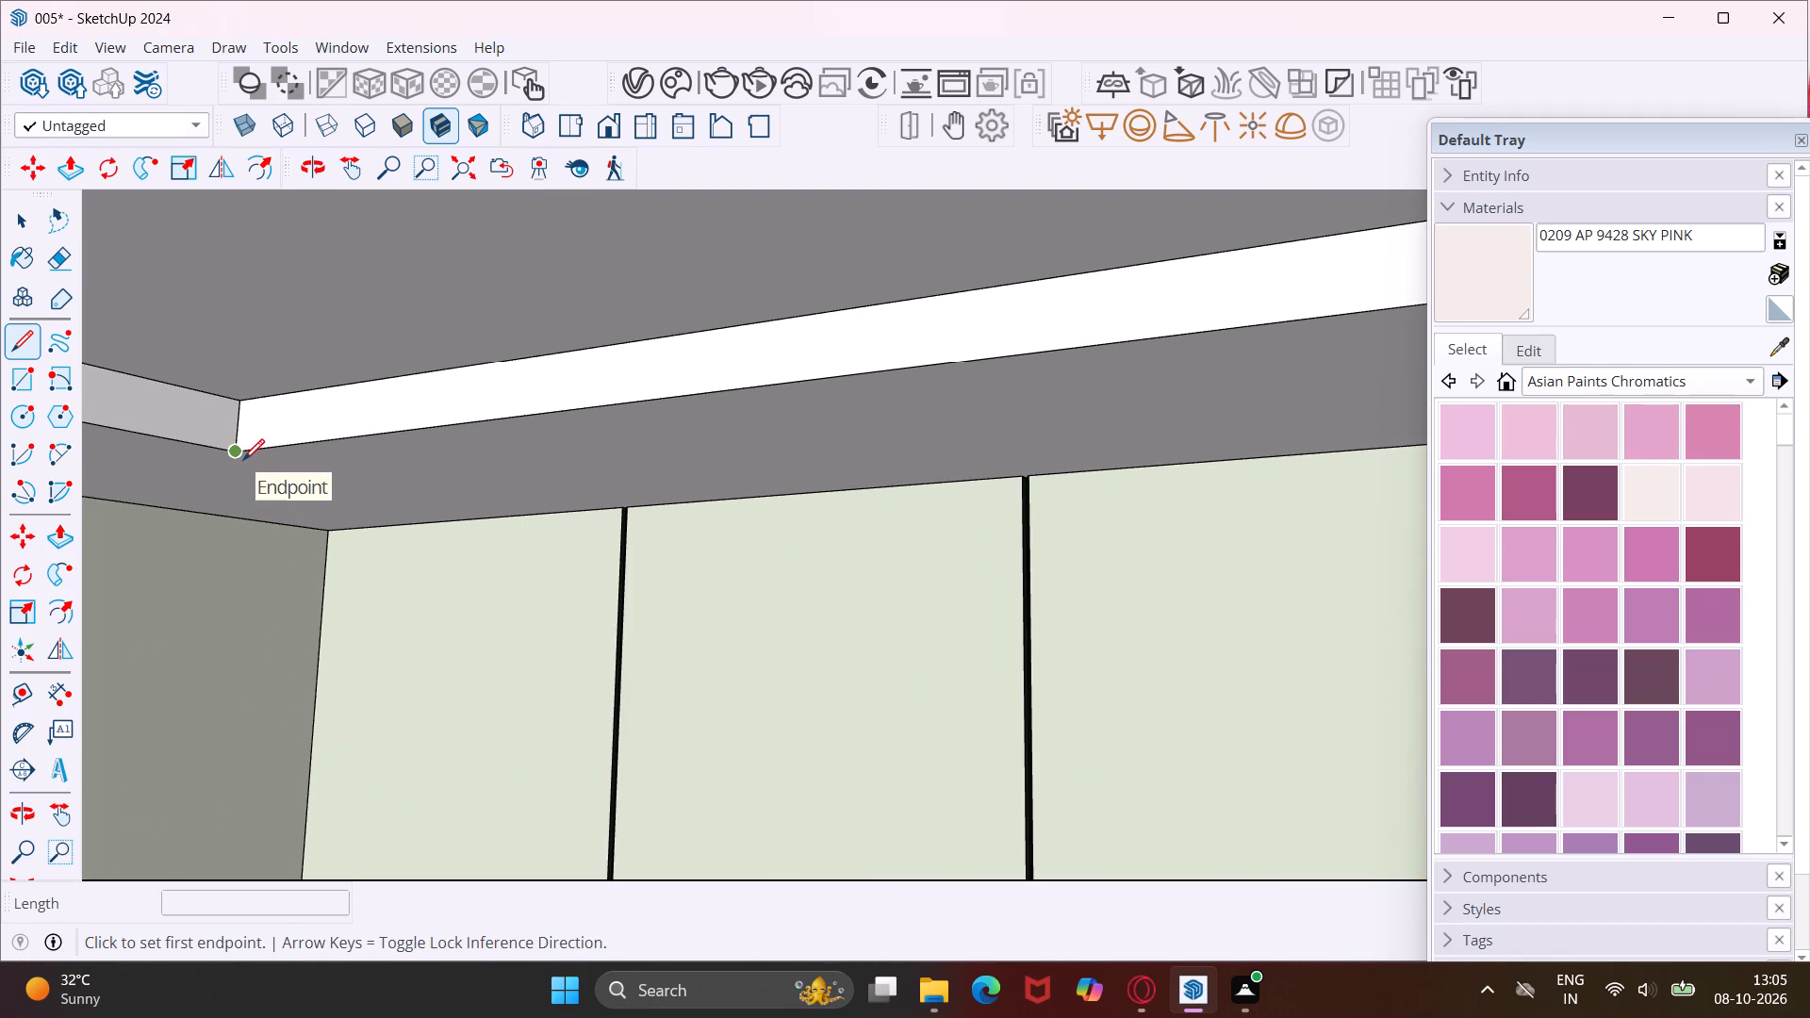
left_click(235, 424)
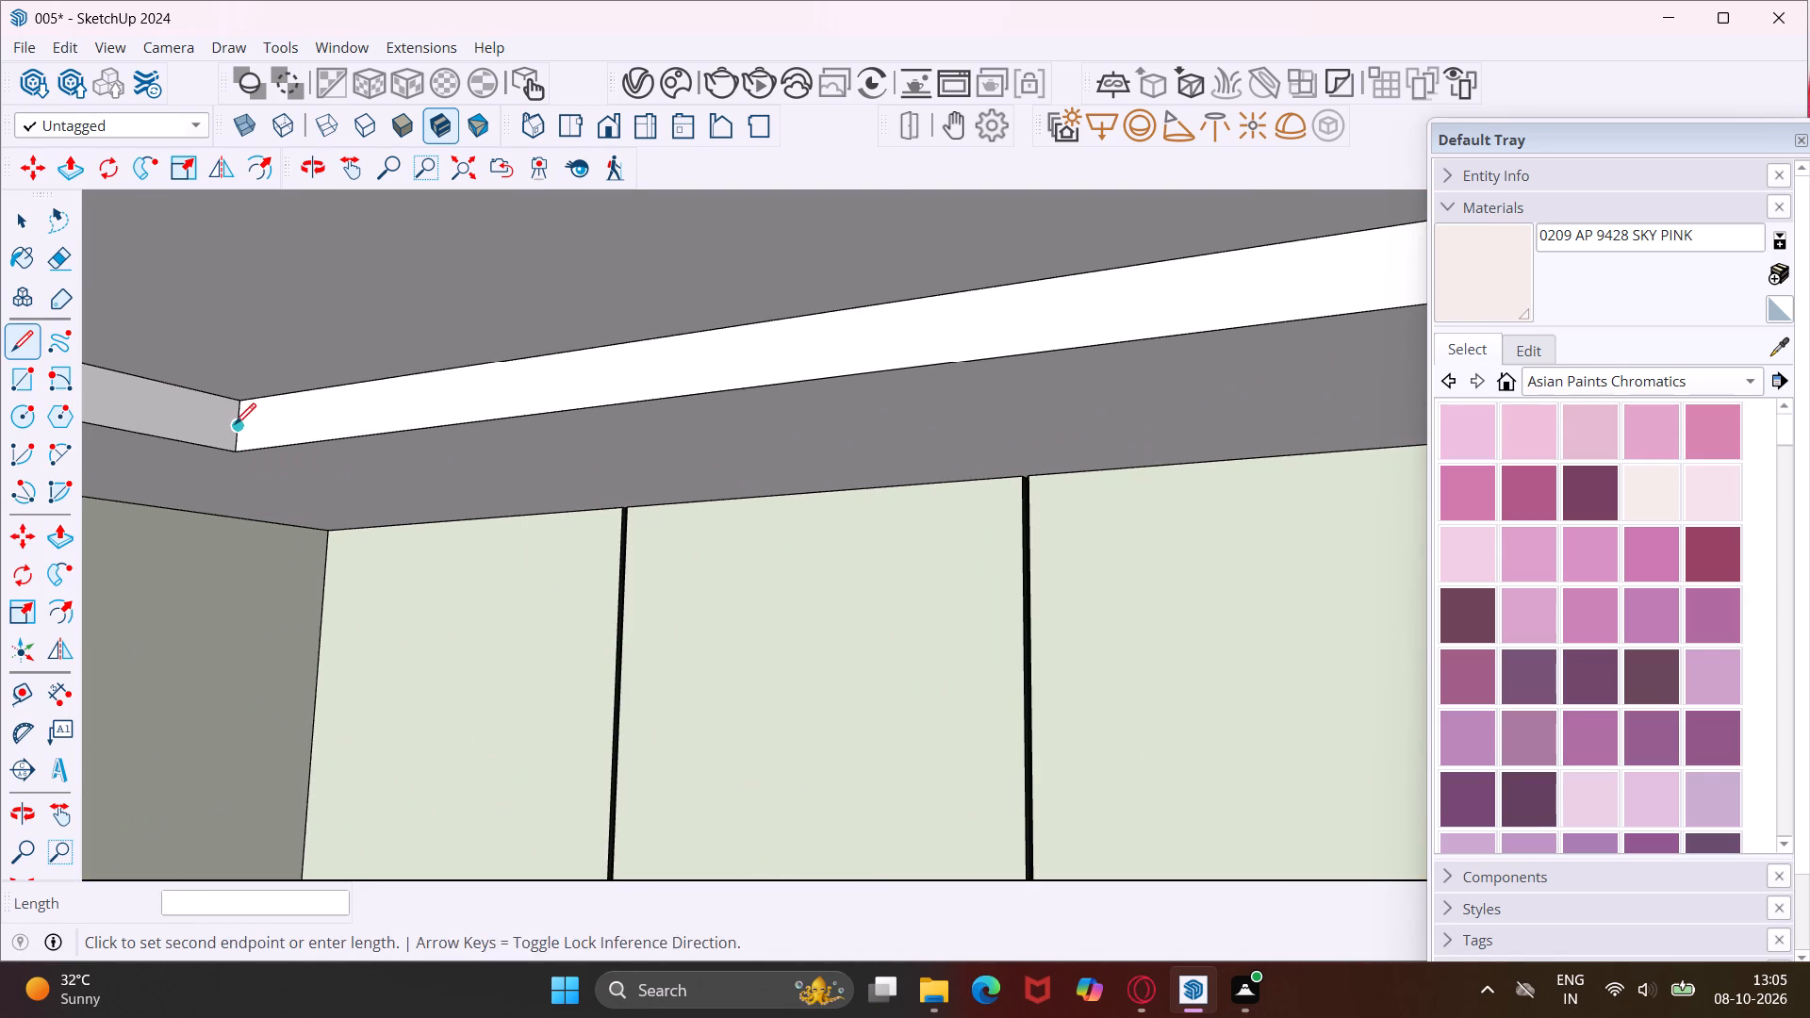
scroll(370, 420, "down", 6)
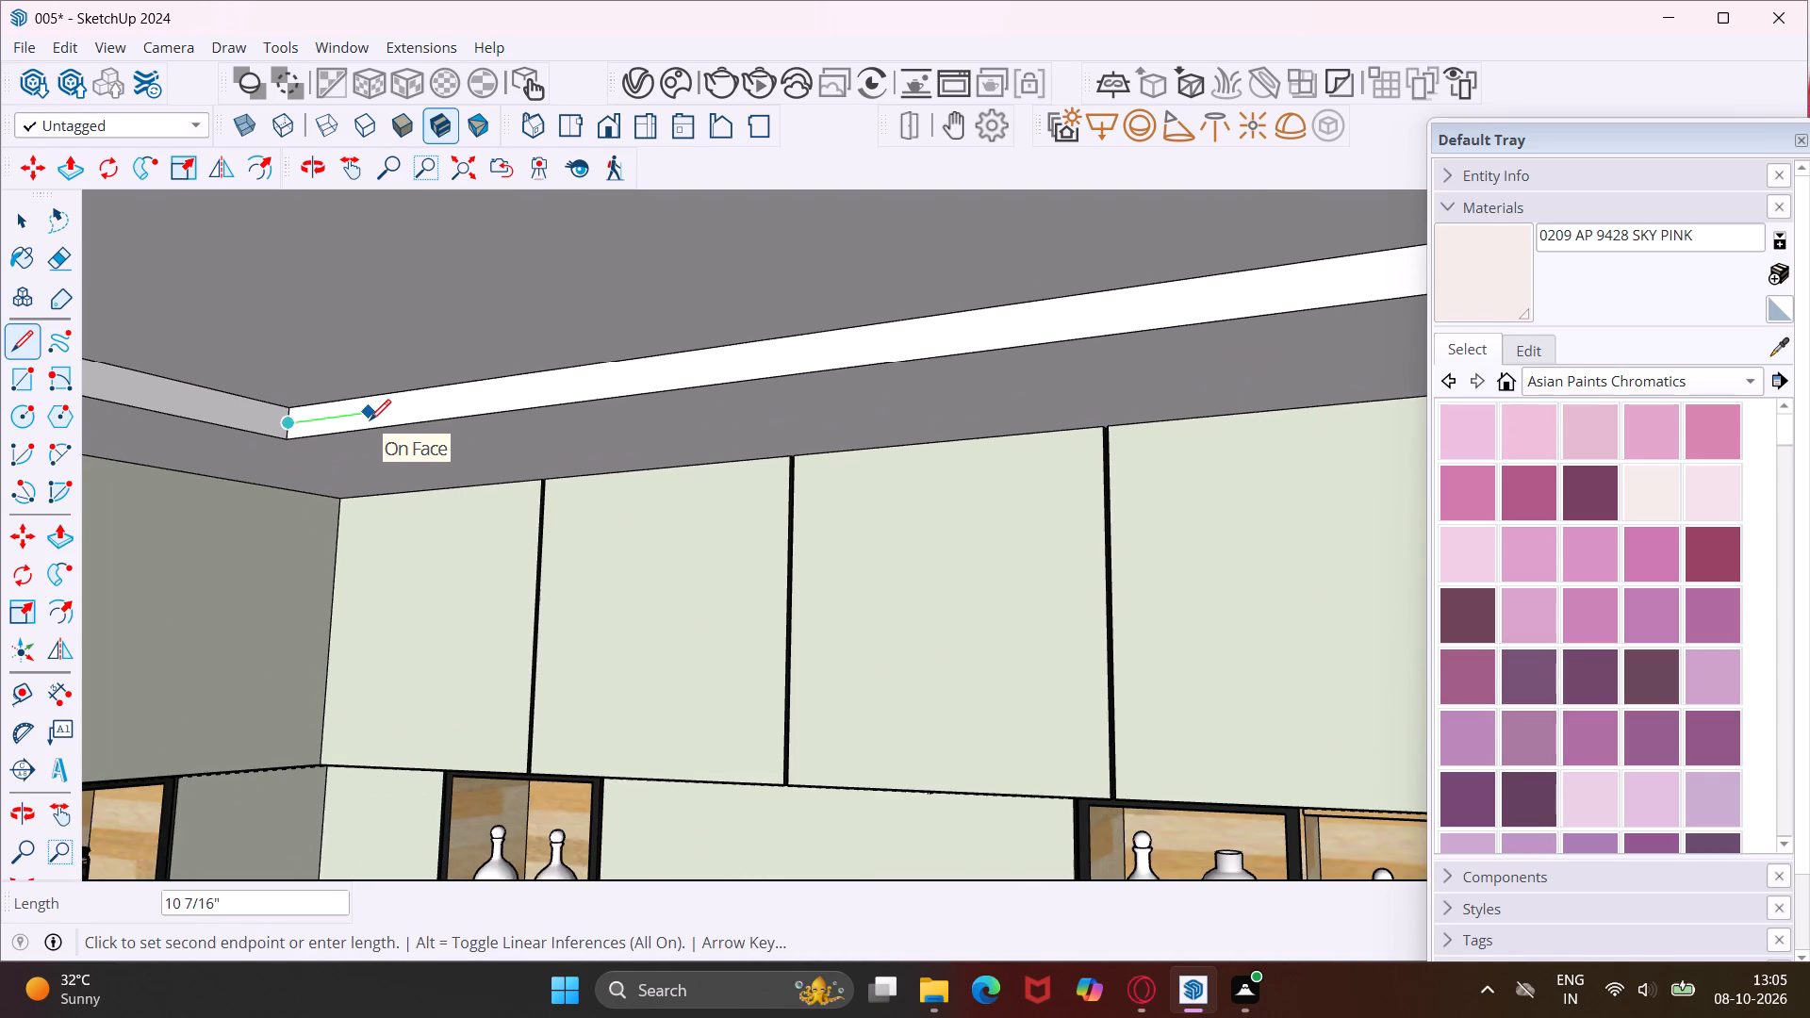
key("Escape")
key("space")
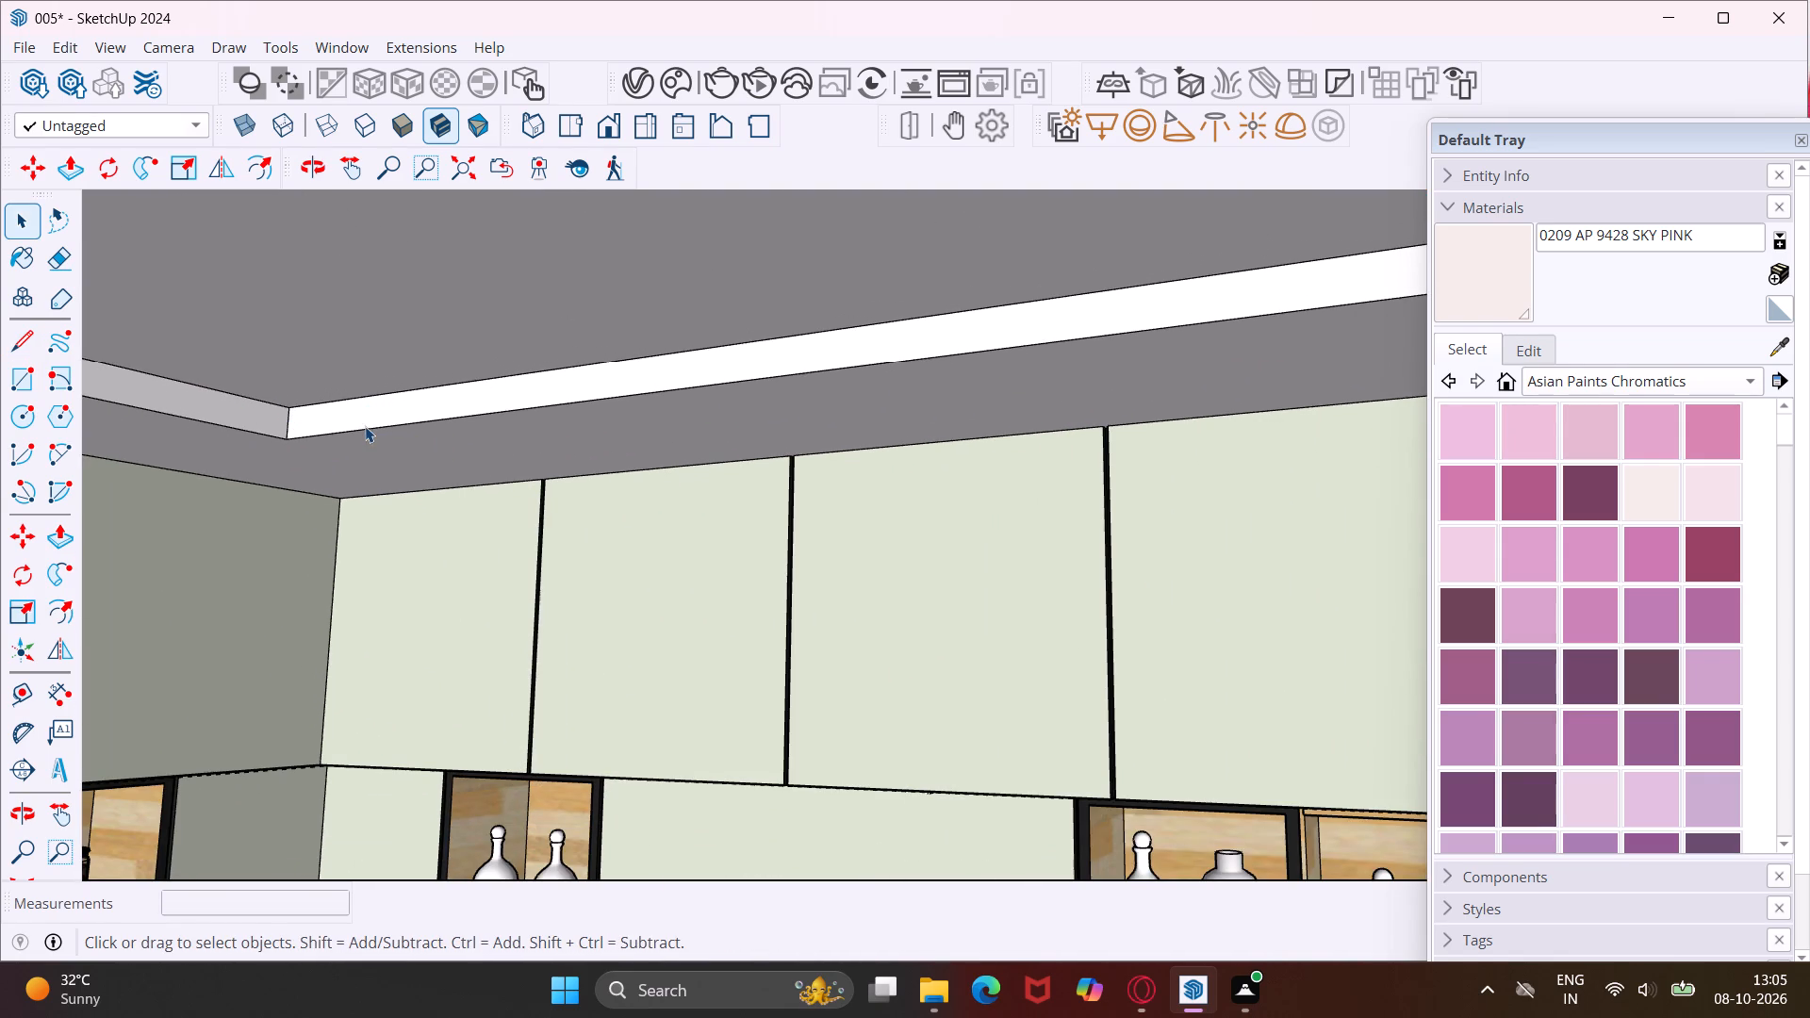
Copy the lower edge of the ceiling recess above the bottle-shelf cabinets 1 1/2" straight up onto its side face.
left_click(365, 427)
key("m")
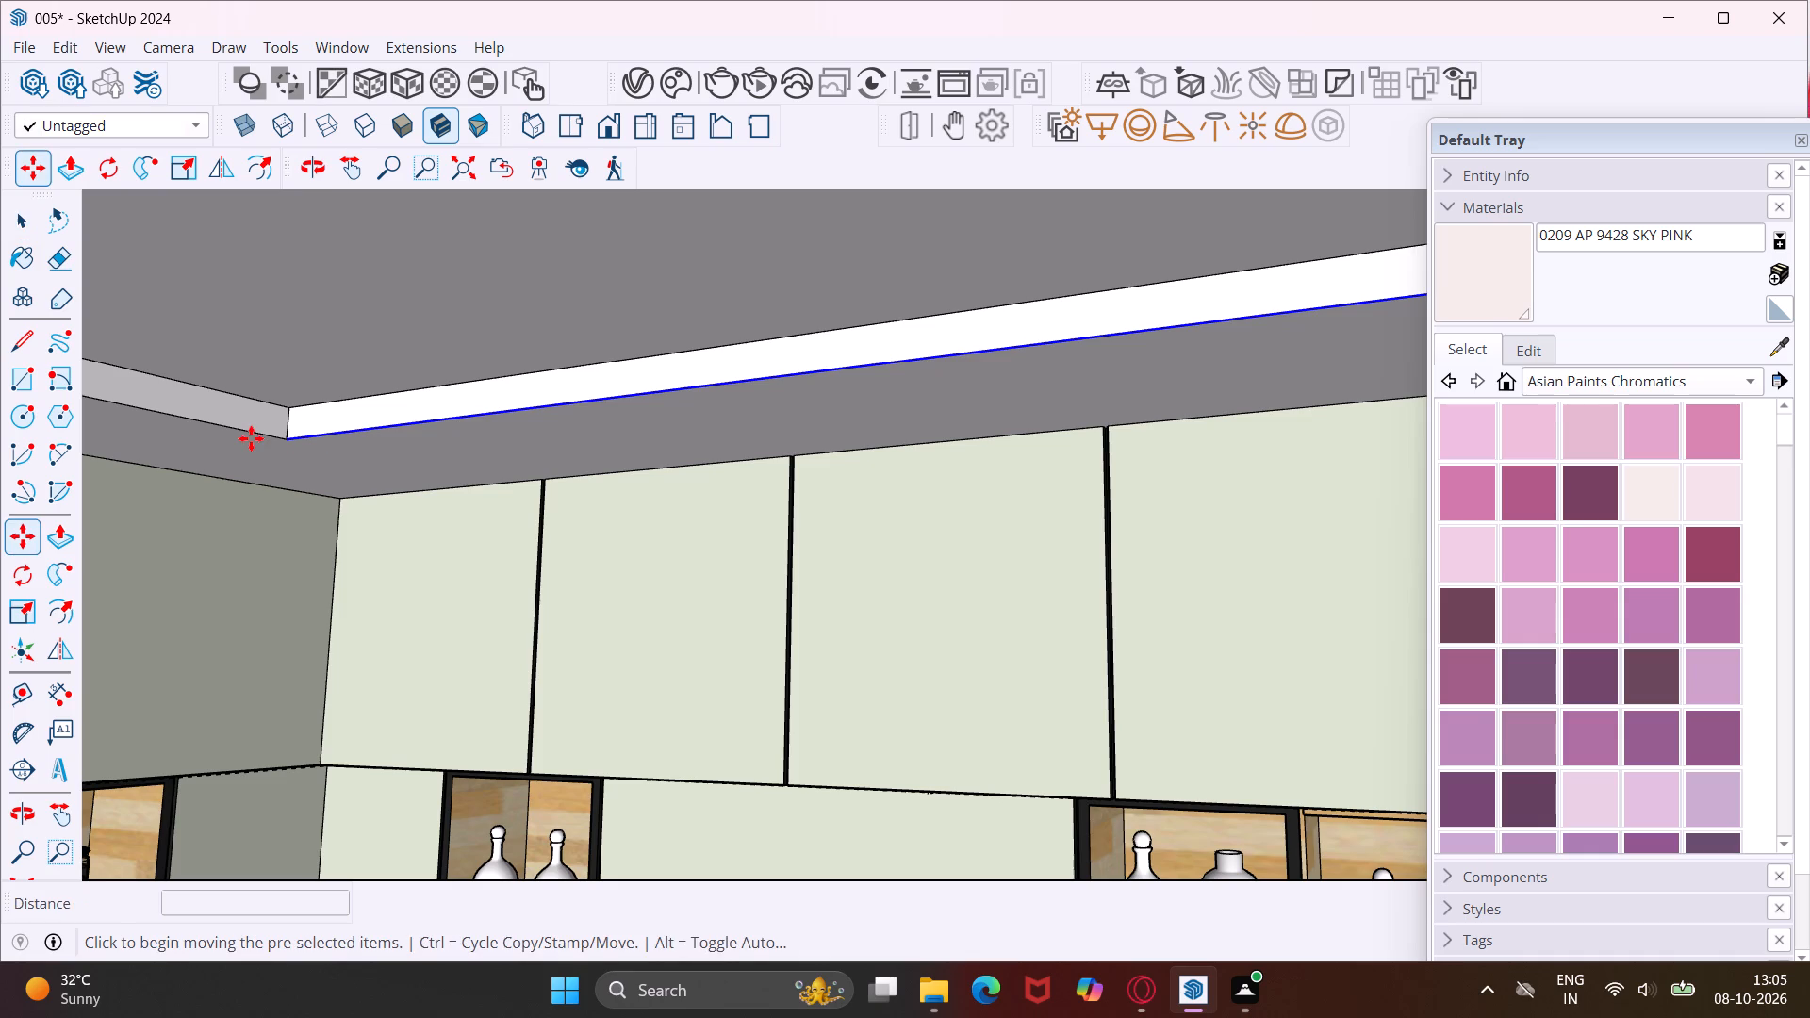
scroll(289, 440, "up", 14)
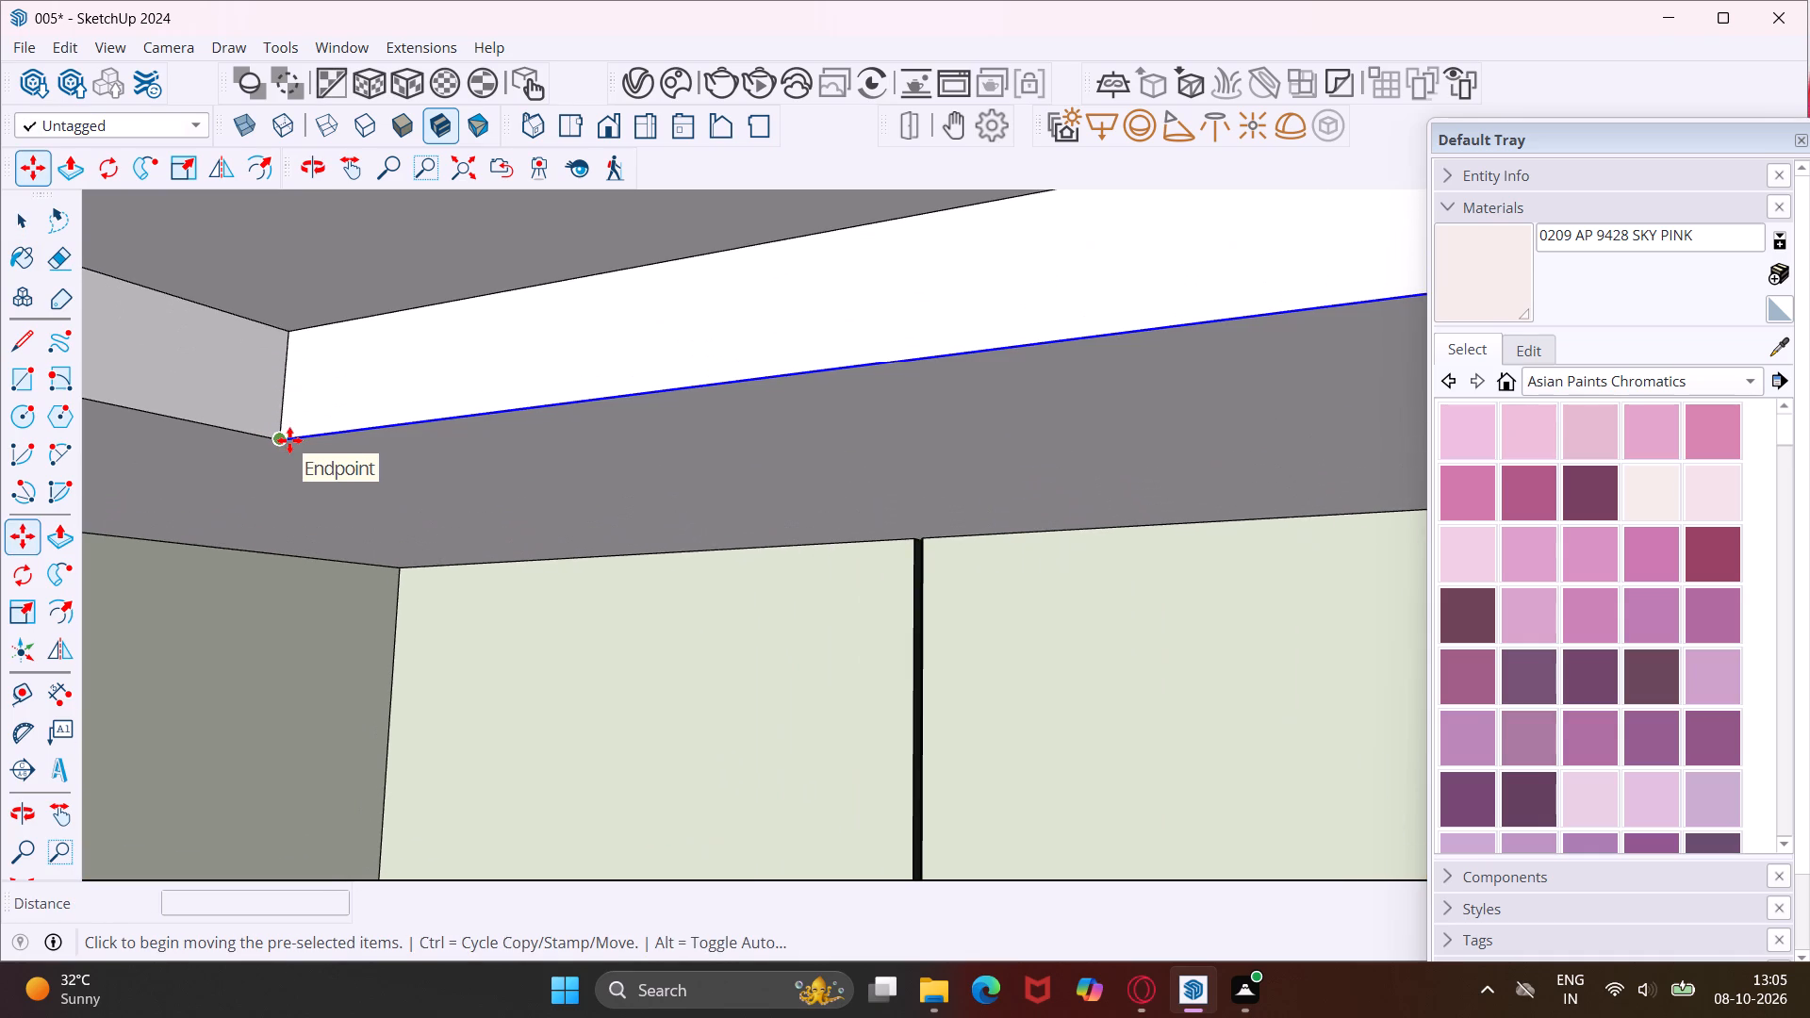
left_click(281, 439)
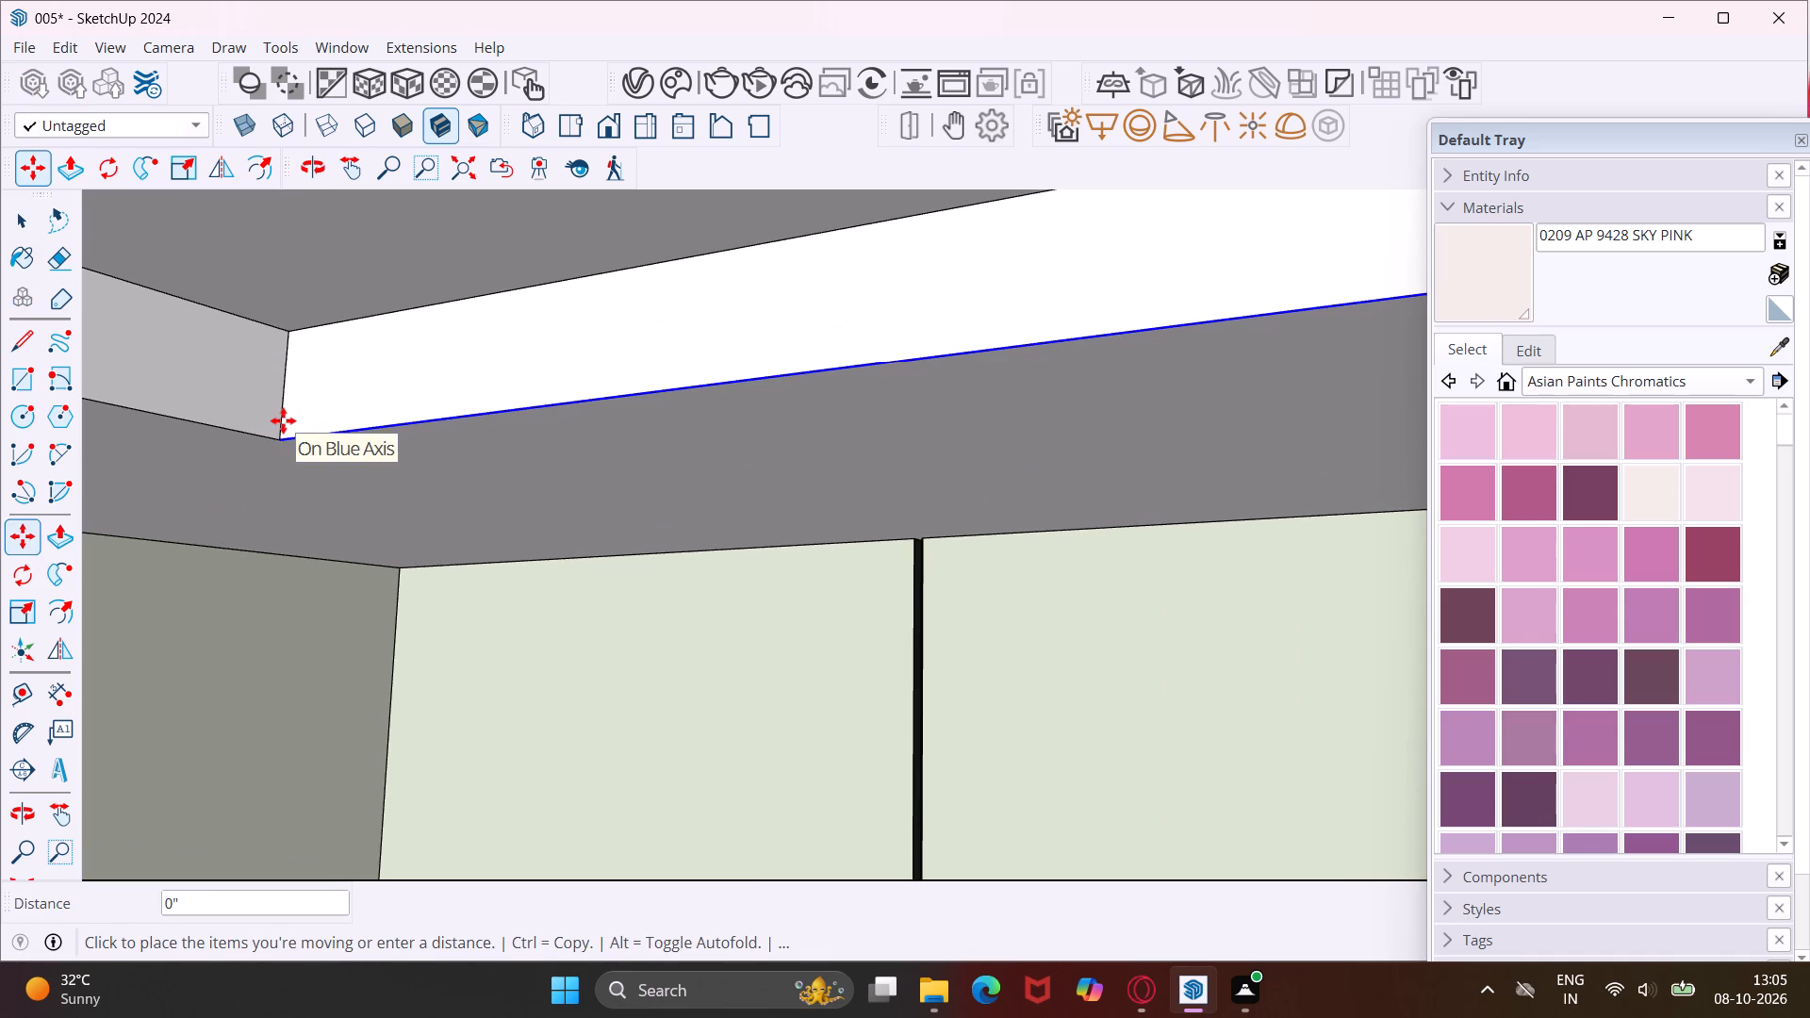
left_click(289, 379)
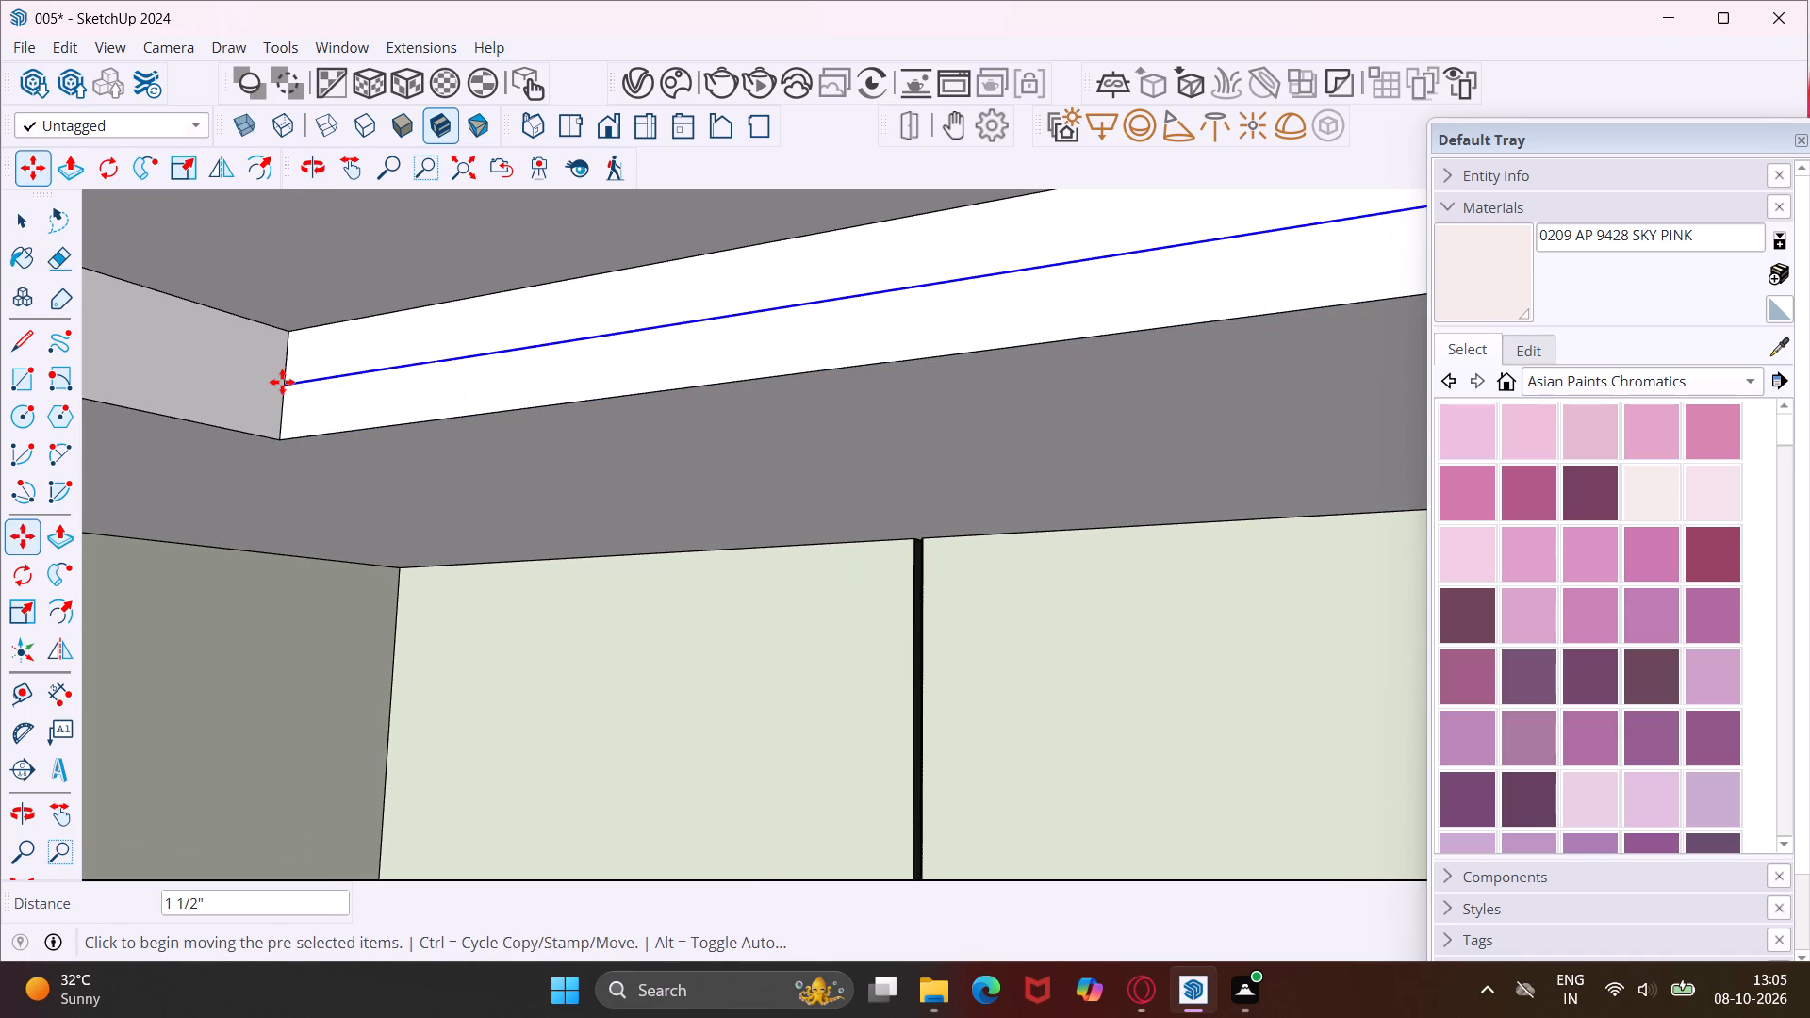
scroll(282, 382, "down", 4)
key("Escape")
key("space")
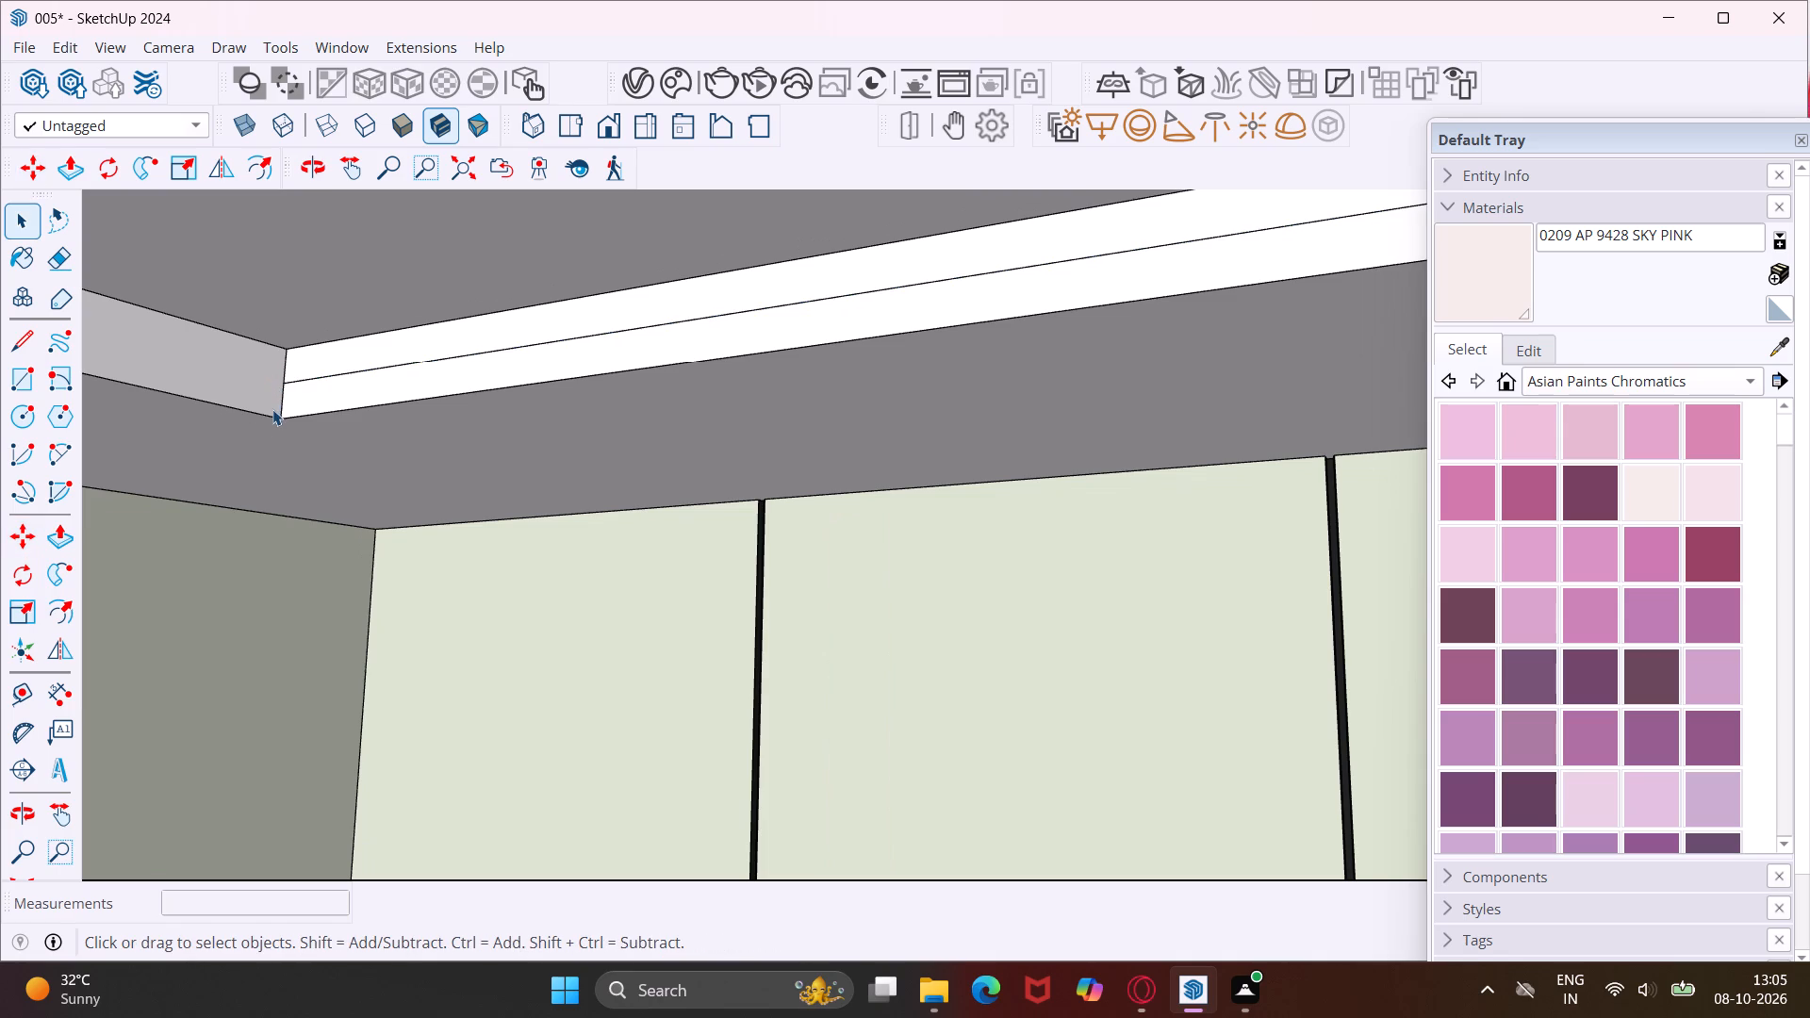
Copy the adjoining lower recess edge on the window side 1 1/2" up to the endpoint of the new dividing line.
left_click(270, 413)
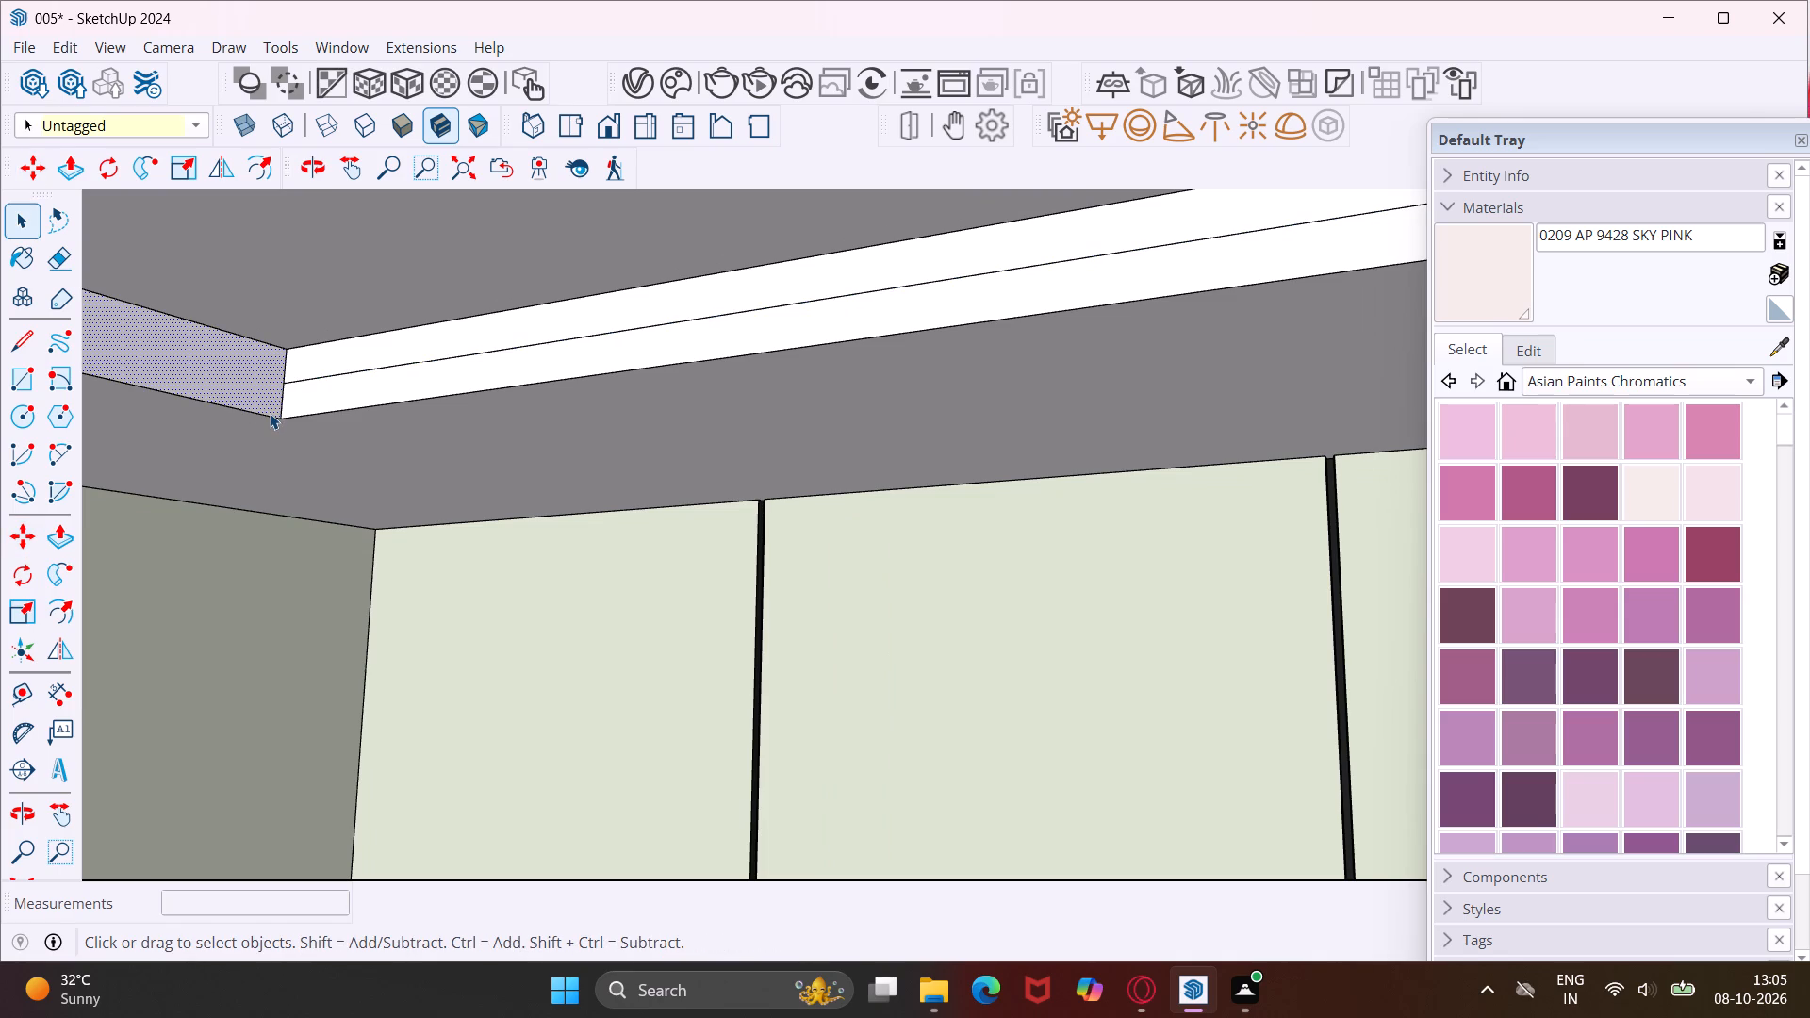
left_click(270, 415)
key("m")
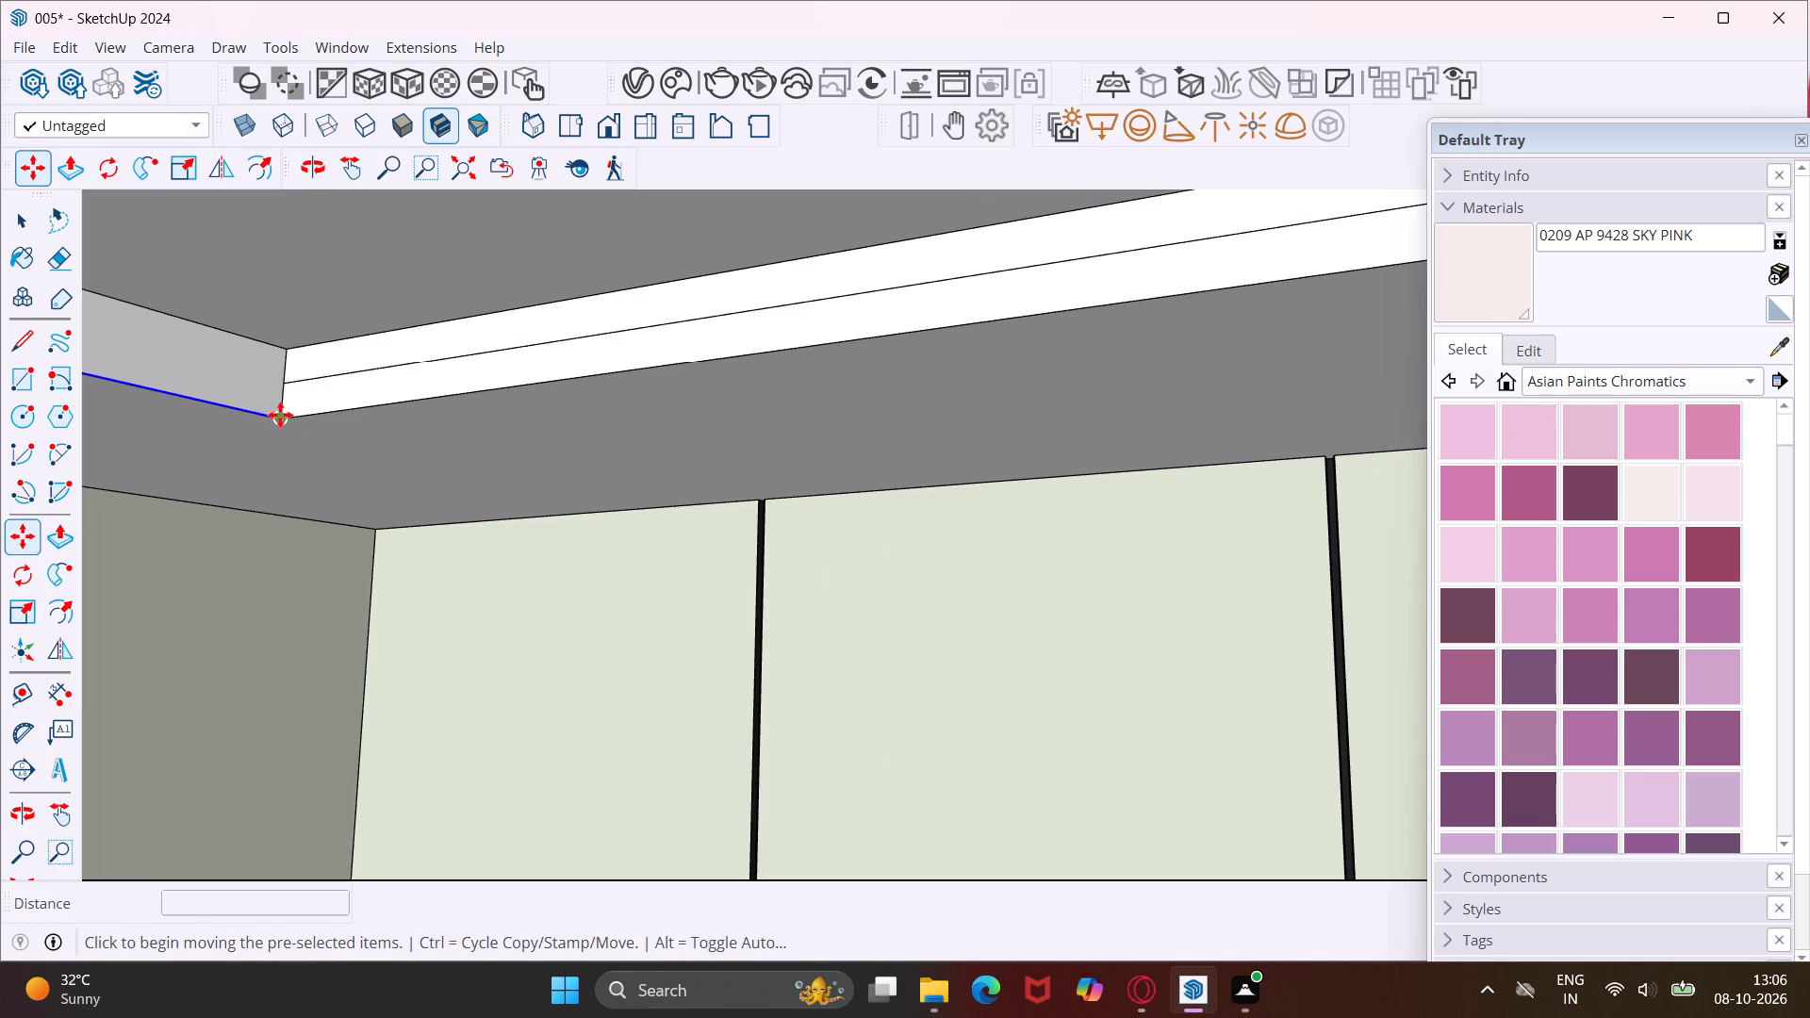
left_click(280, 415)
scroll(280, 377, "up", 8)
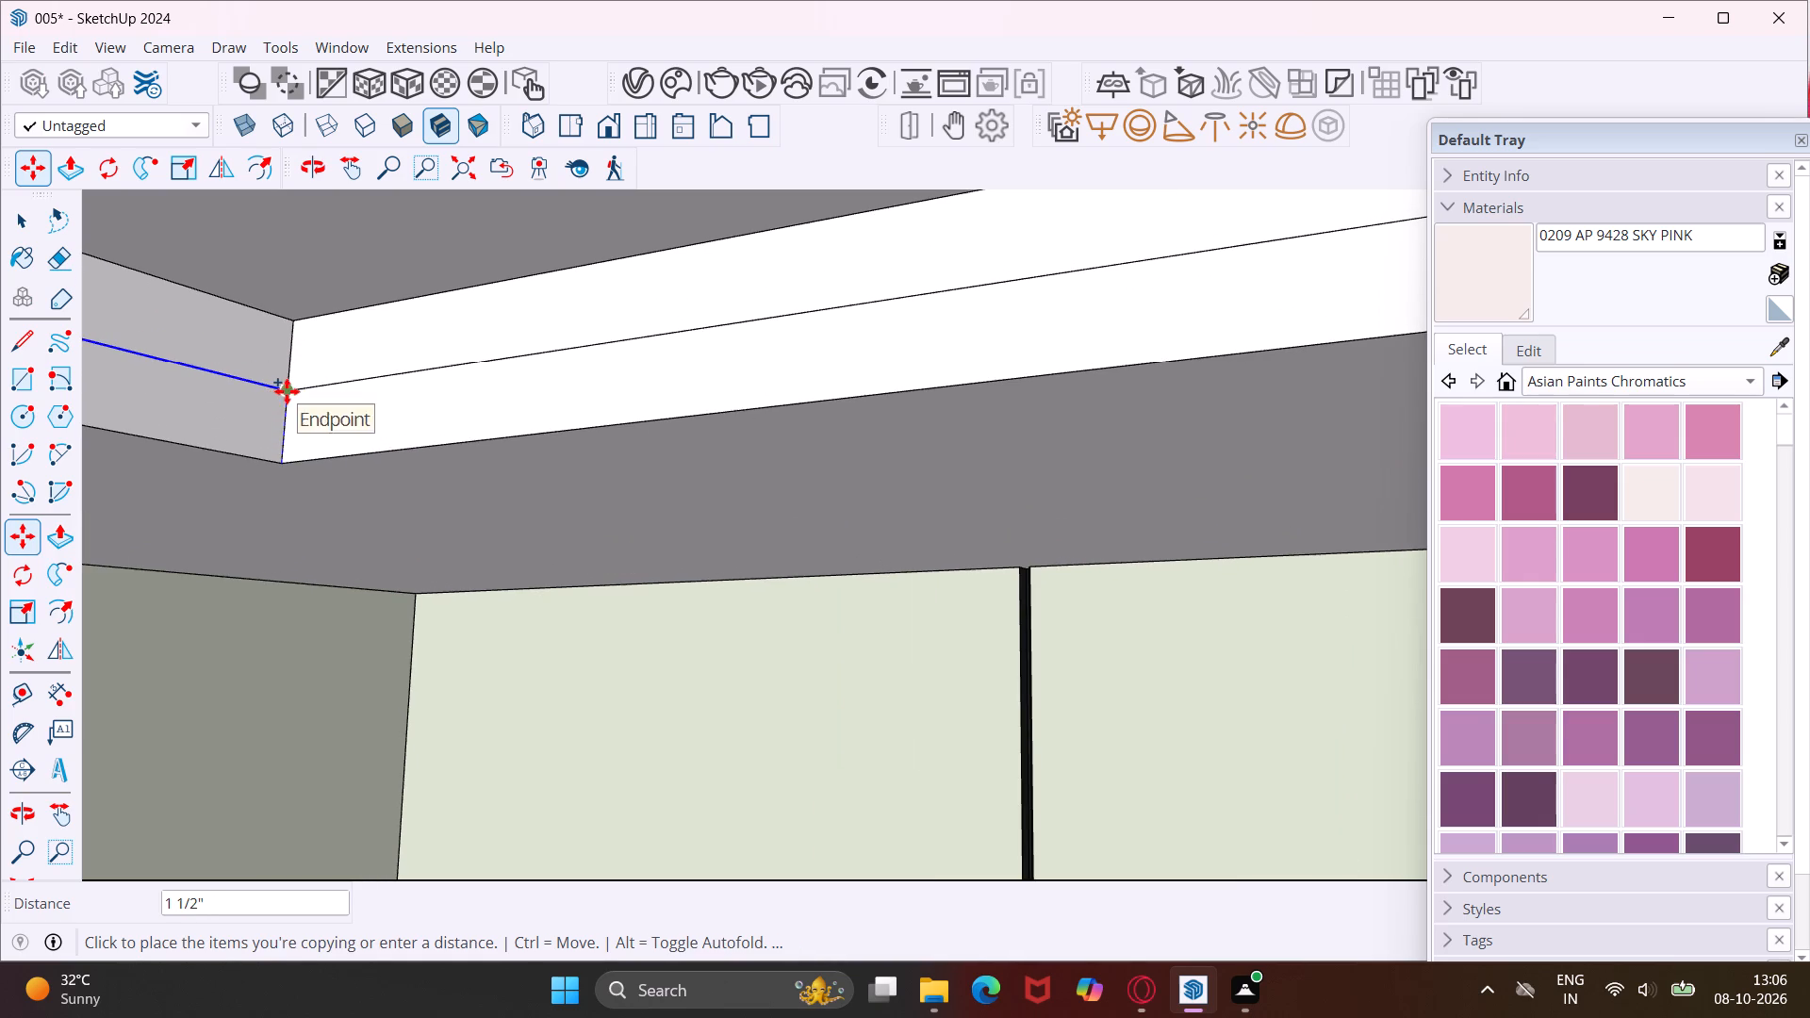
left_click(288, 391)
scroll(288, 391, "down", 4)
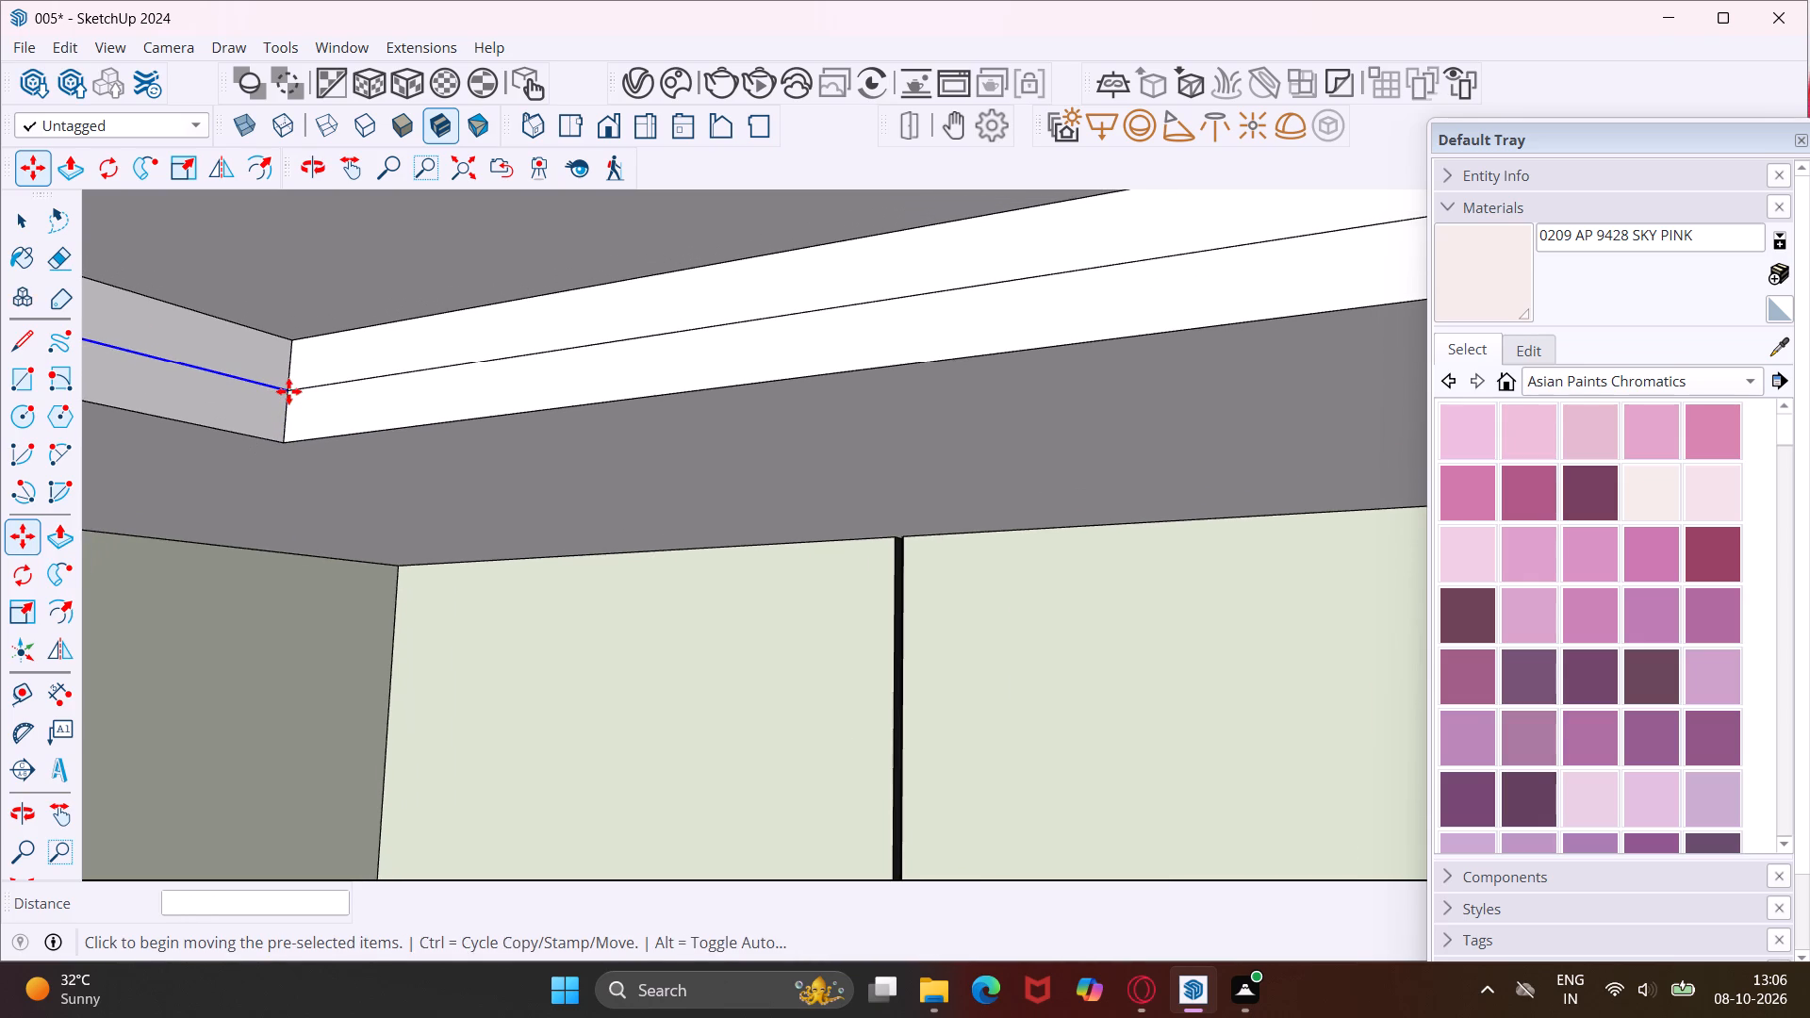
middle_click_drag(288, 391, 232, 410)
scroll(231, 405, "down", 15)
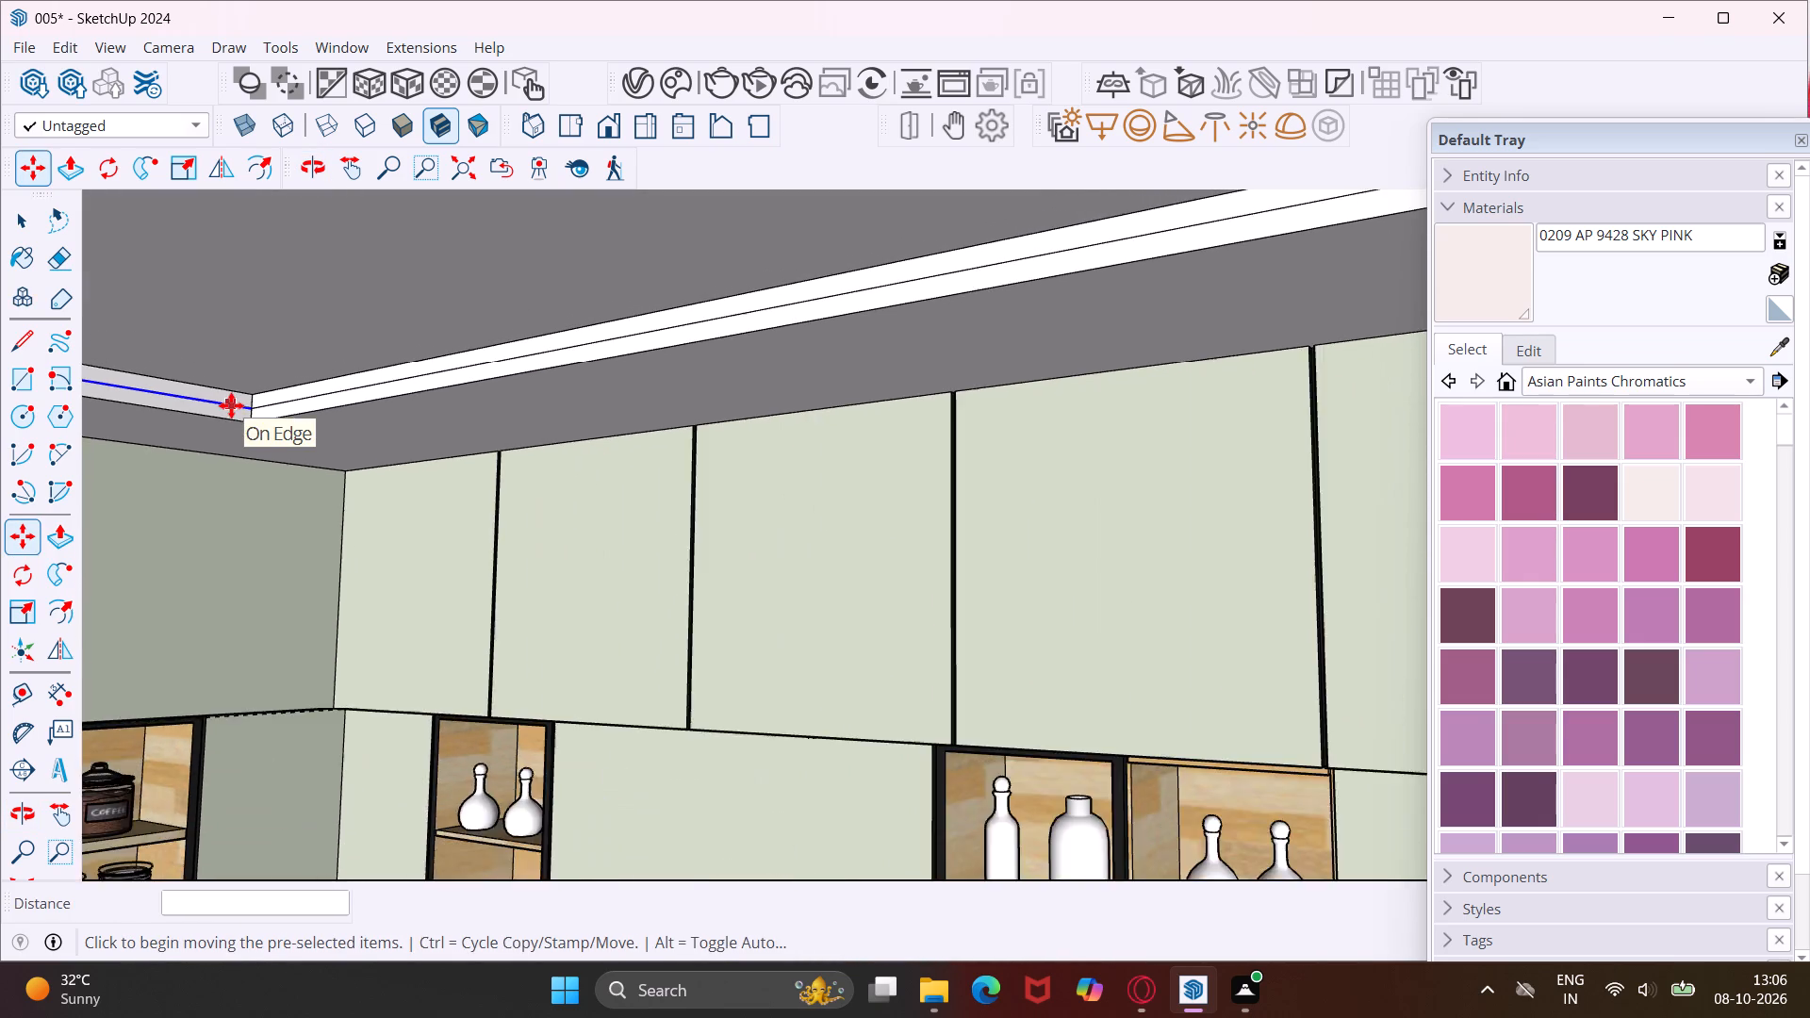
scroll(231, 405, "down", 5)
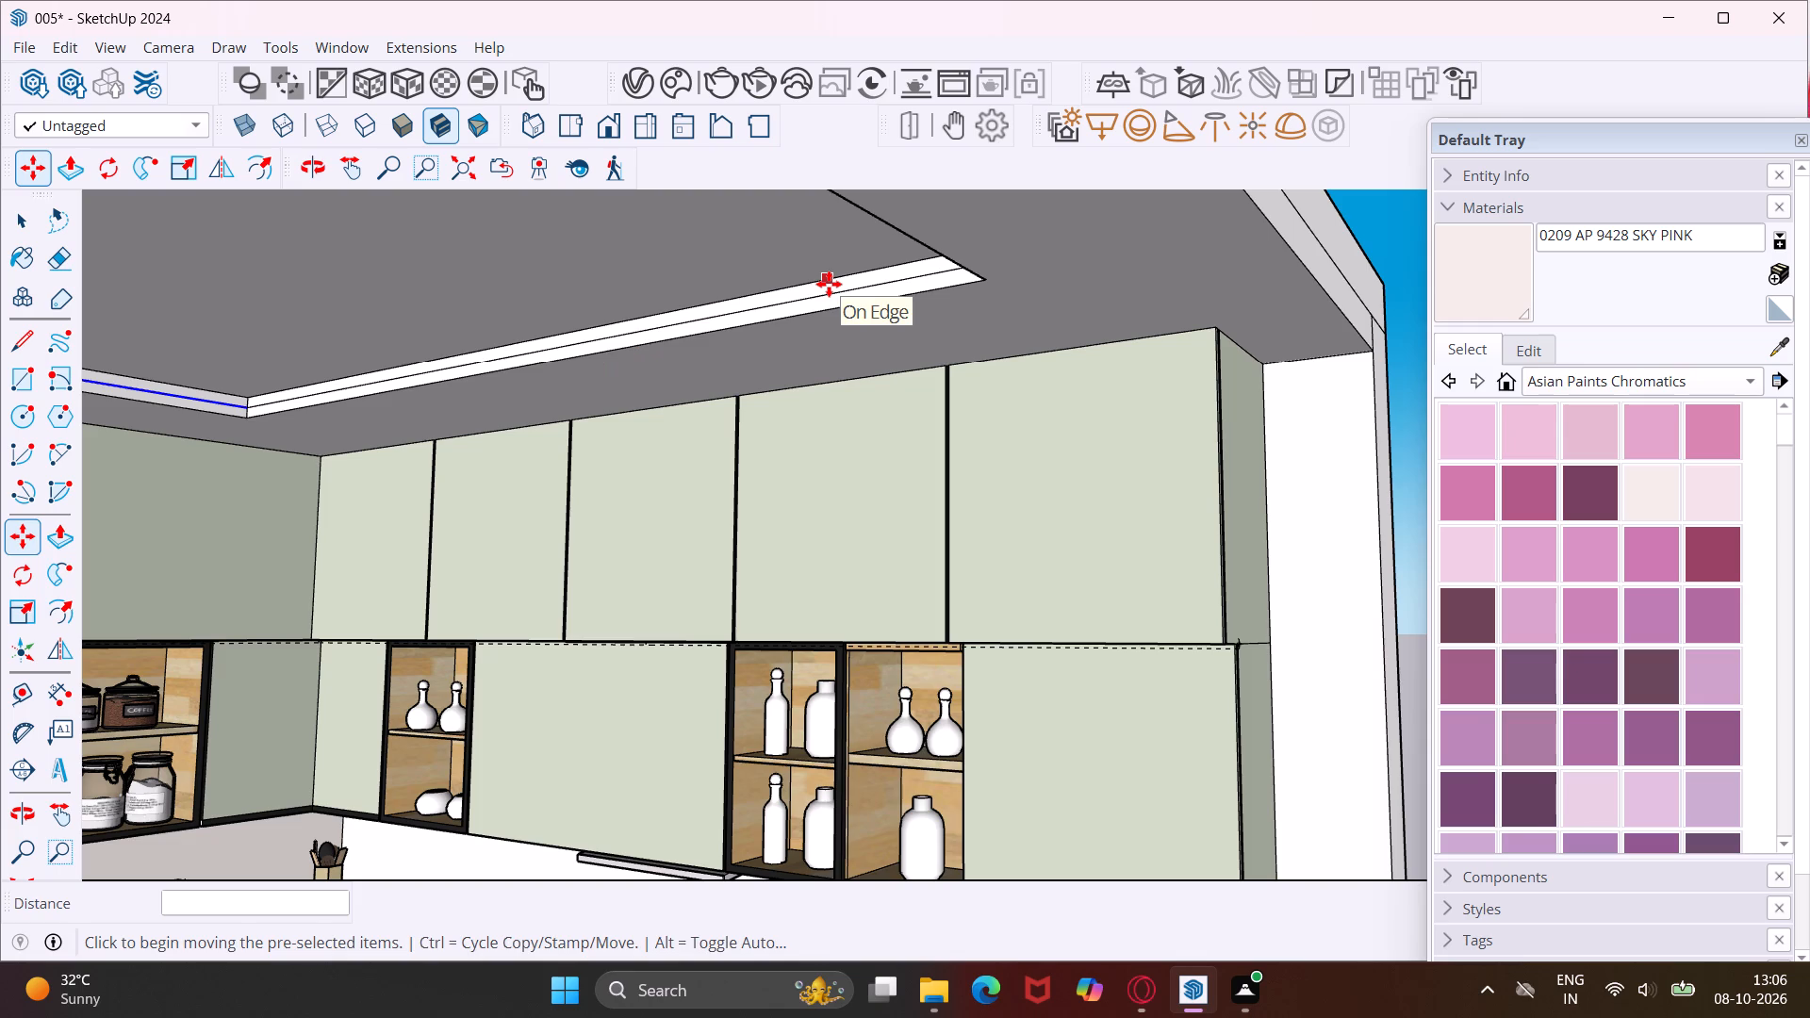
key("Escape")
key("space")
Copy the lower recess edge on the tall oven-unit side 1 1/2" up to the endpoint of the window-side dividing line.
middle_click_drag(835, 275, 714, 309)
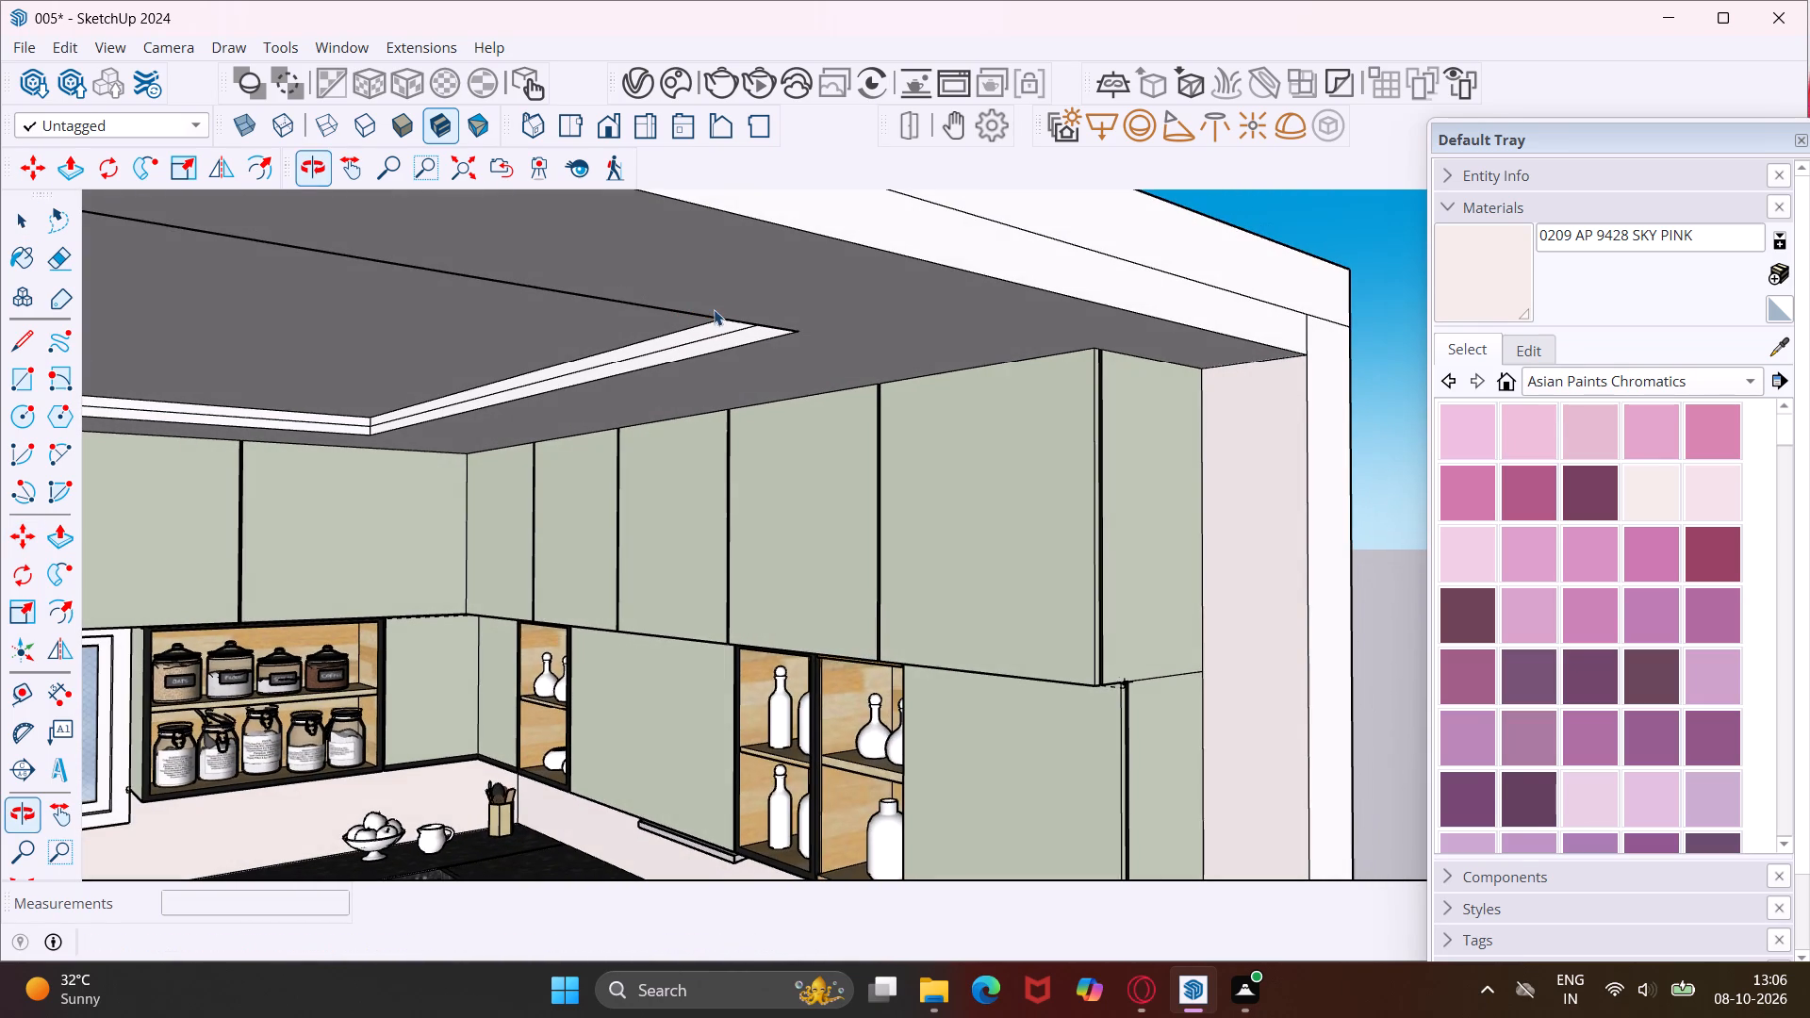
left_click(361, 168)
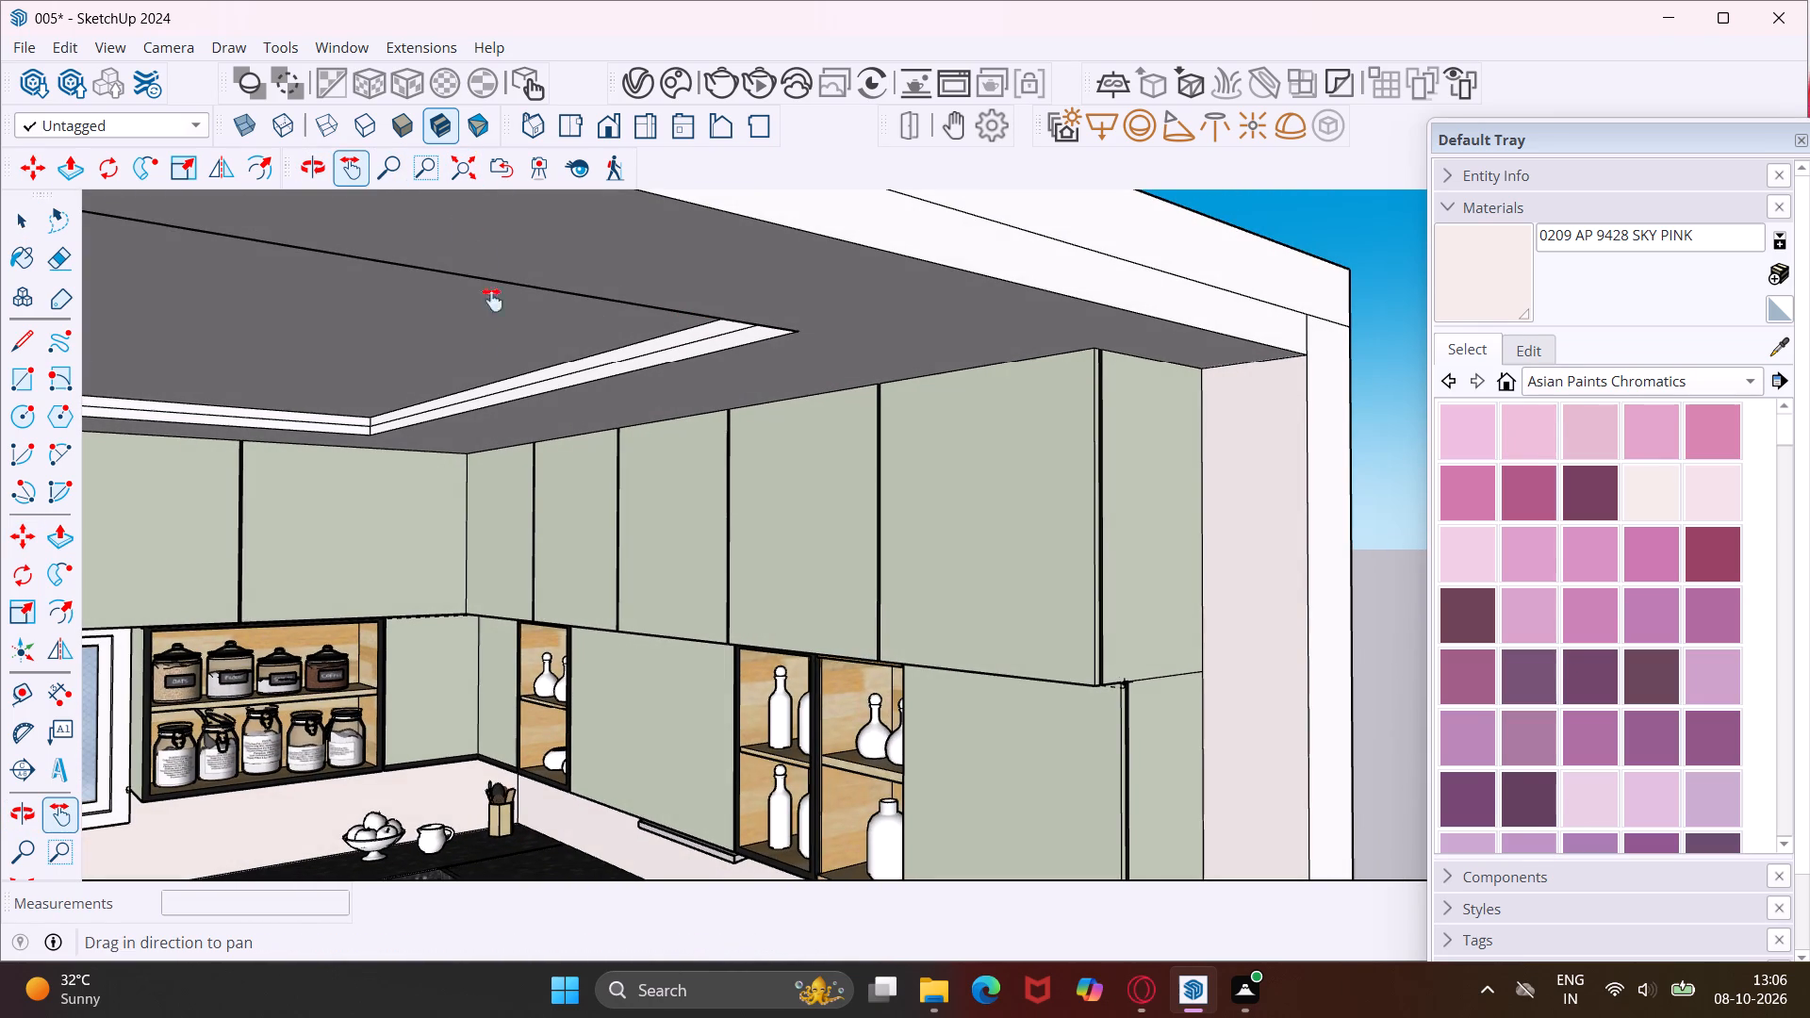
left_click_drag(453, 386, 1008, 340)
middle_click_drag(1011, 338, 931, 359)
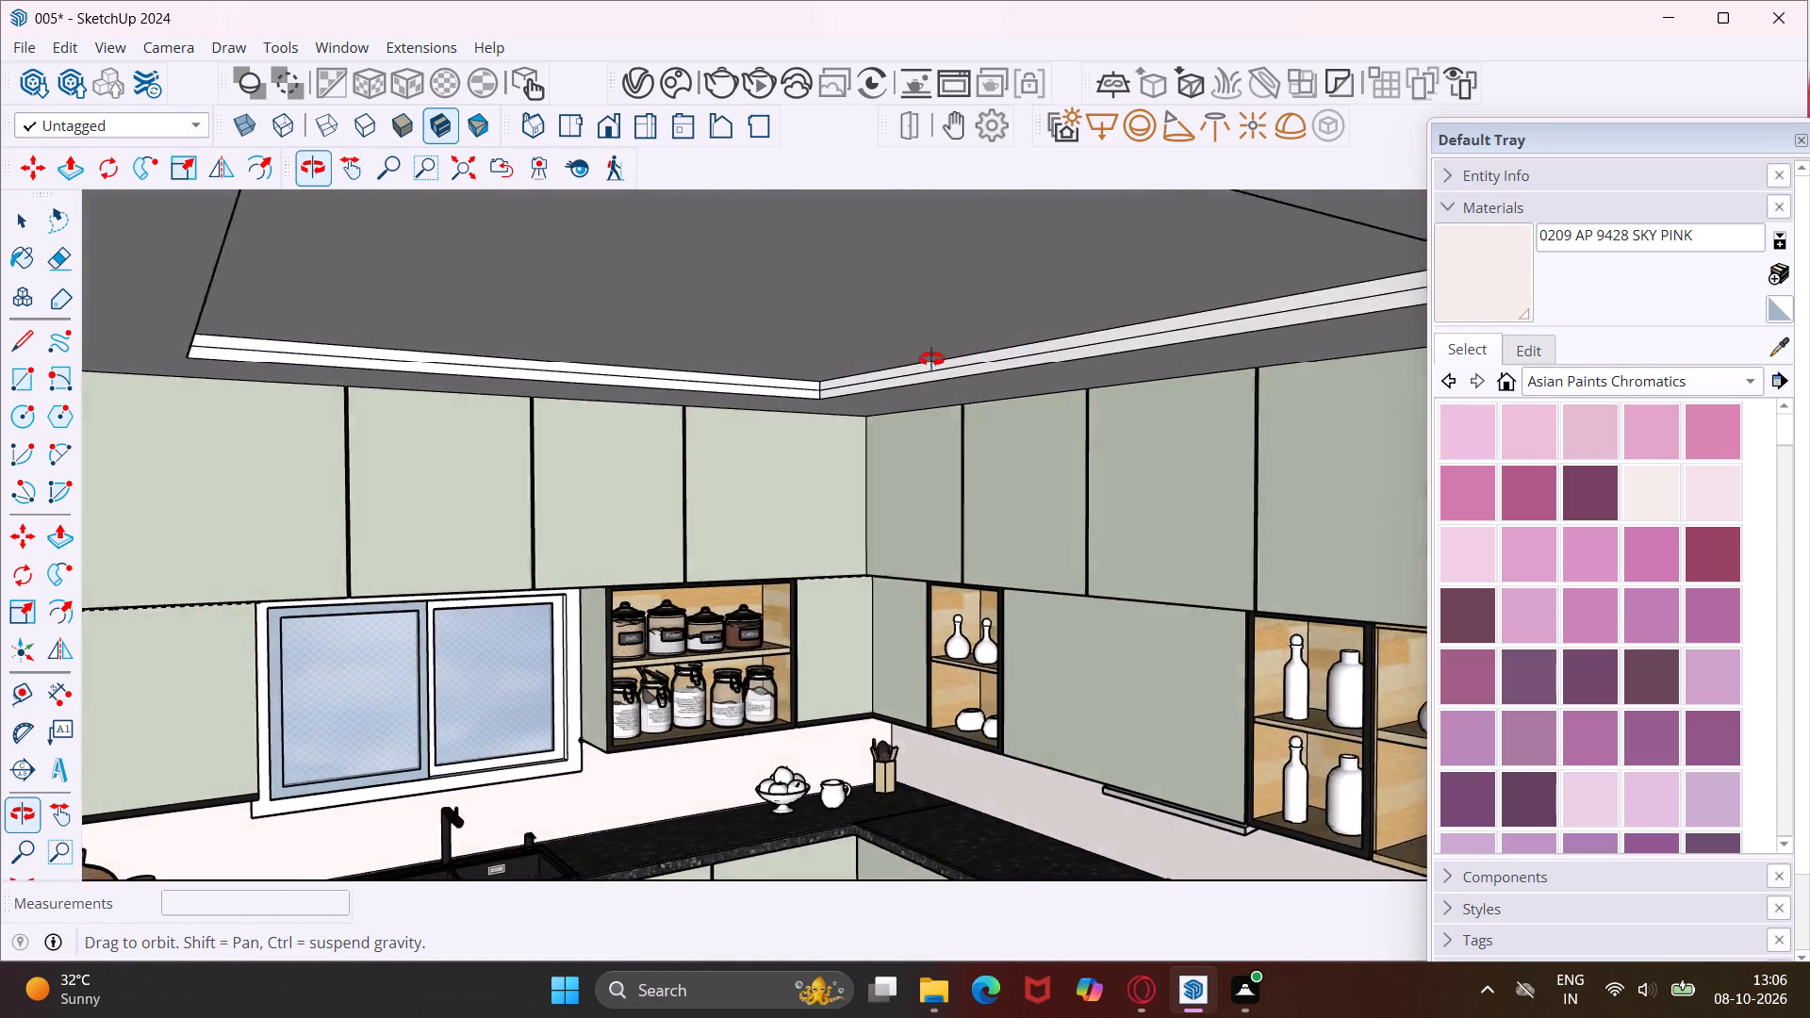
middle_click_drag(931, 359, 809, 381)
scroll(249, 386, "up", 3)
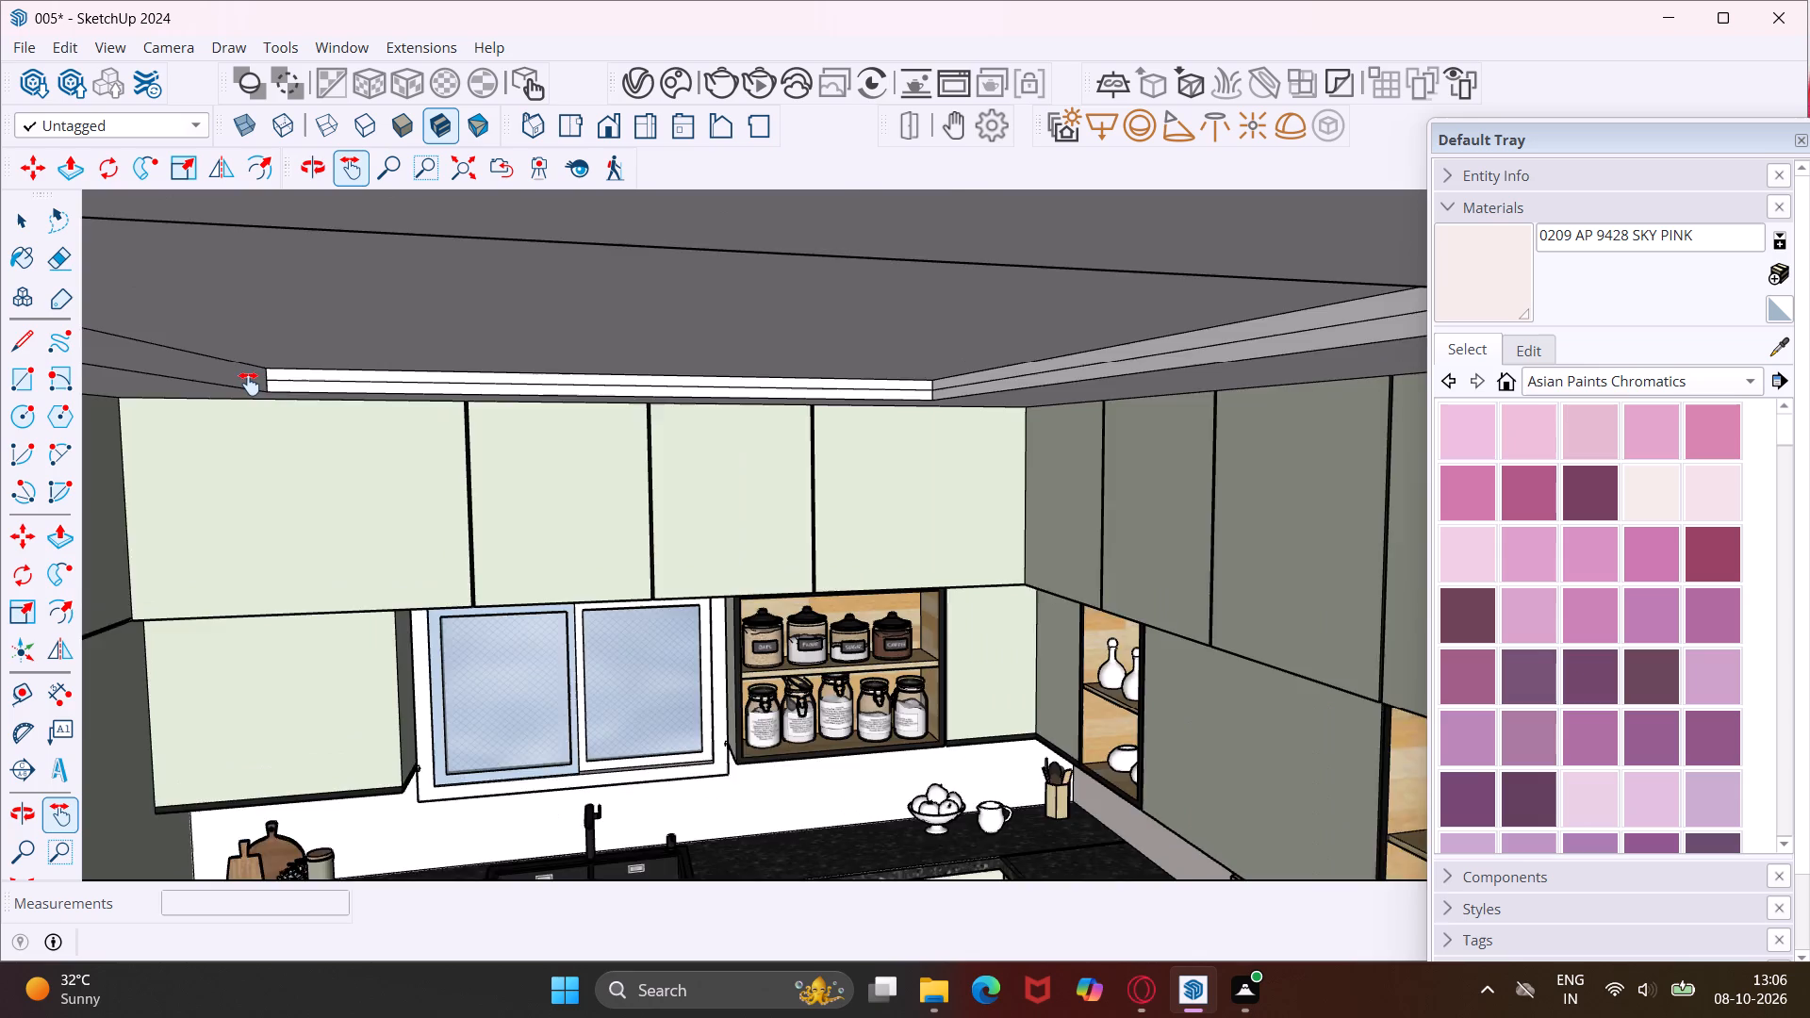
scroll(249, 384, "up", 5)
left_click_drag(277, 400, 661, 344)
middle_click_drag(661, 344, 496, 370)
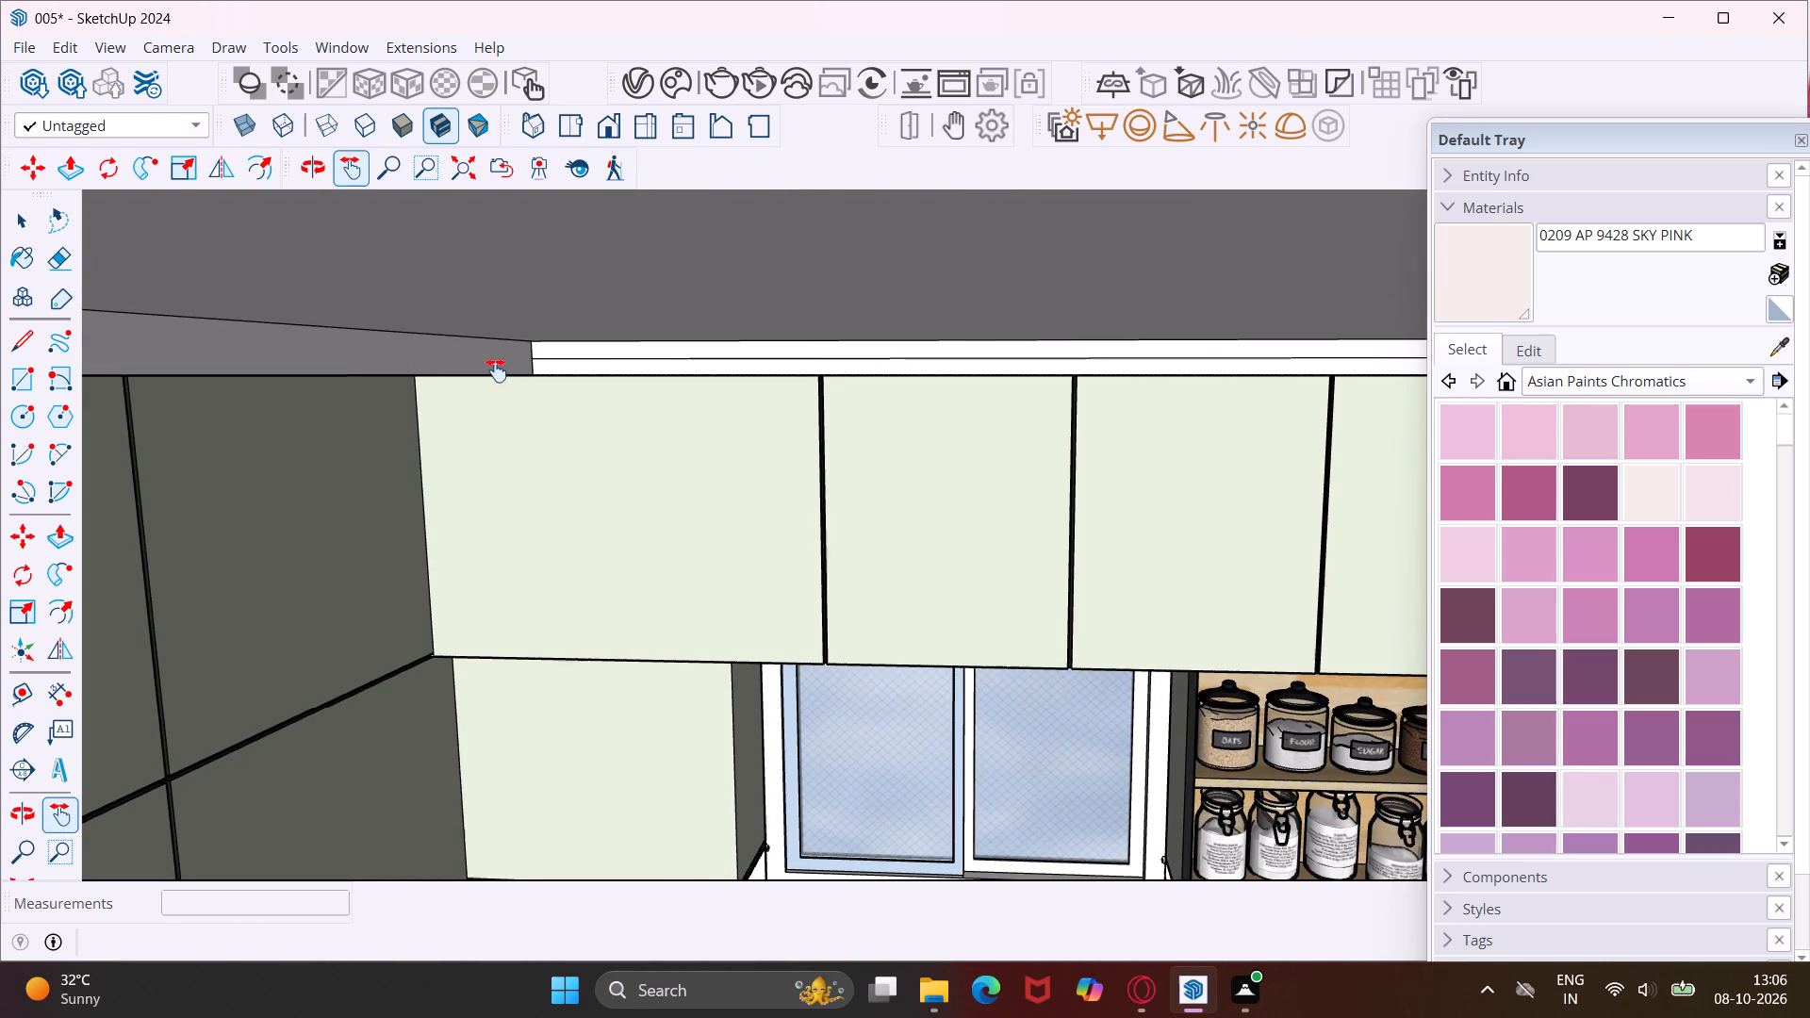
key("Escape")
key("space")
scroll(514, 385, "up", 6)
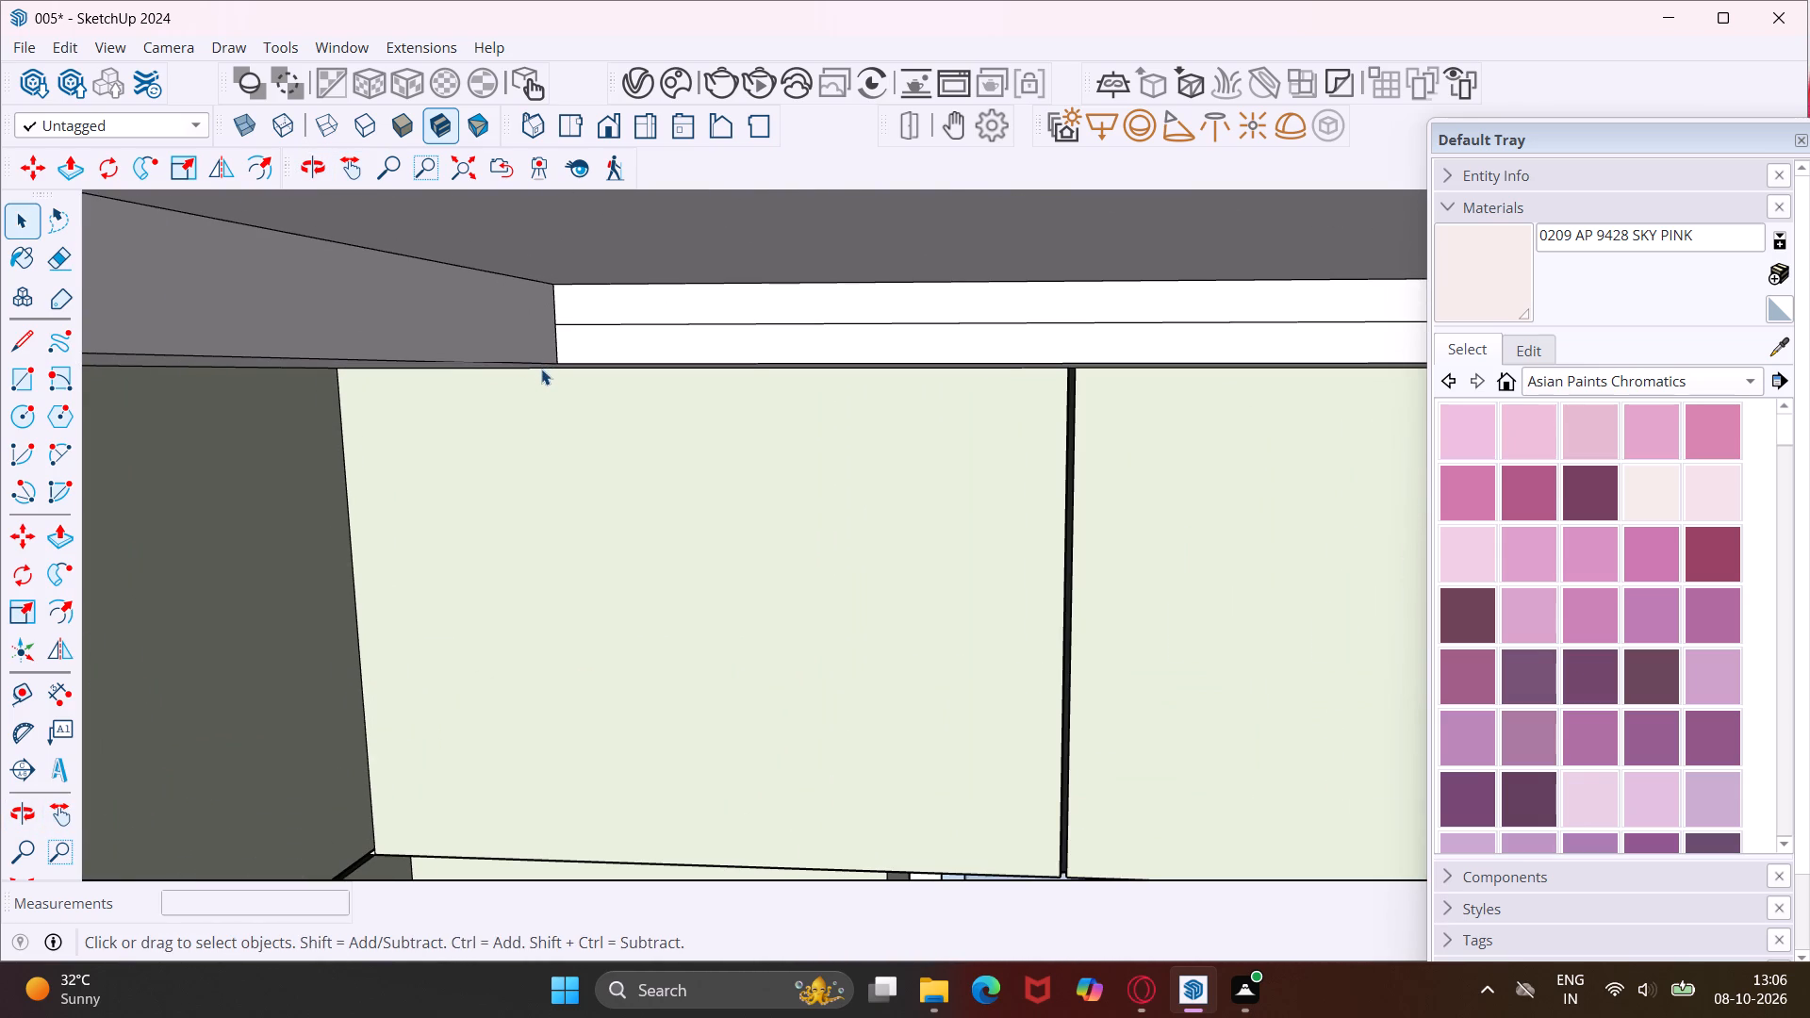
left_click(538, 366)
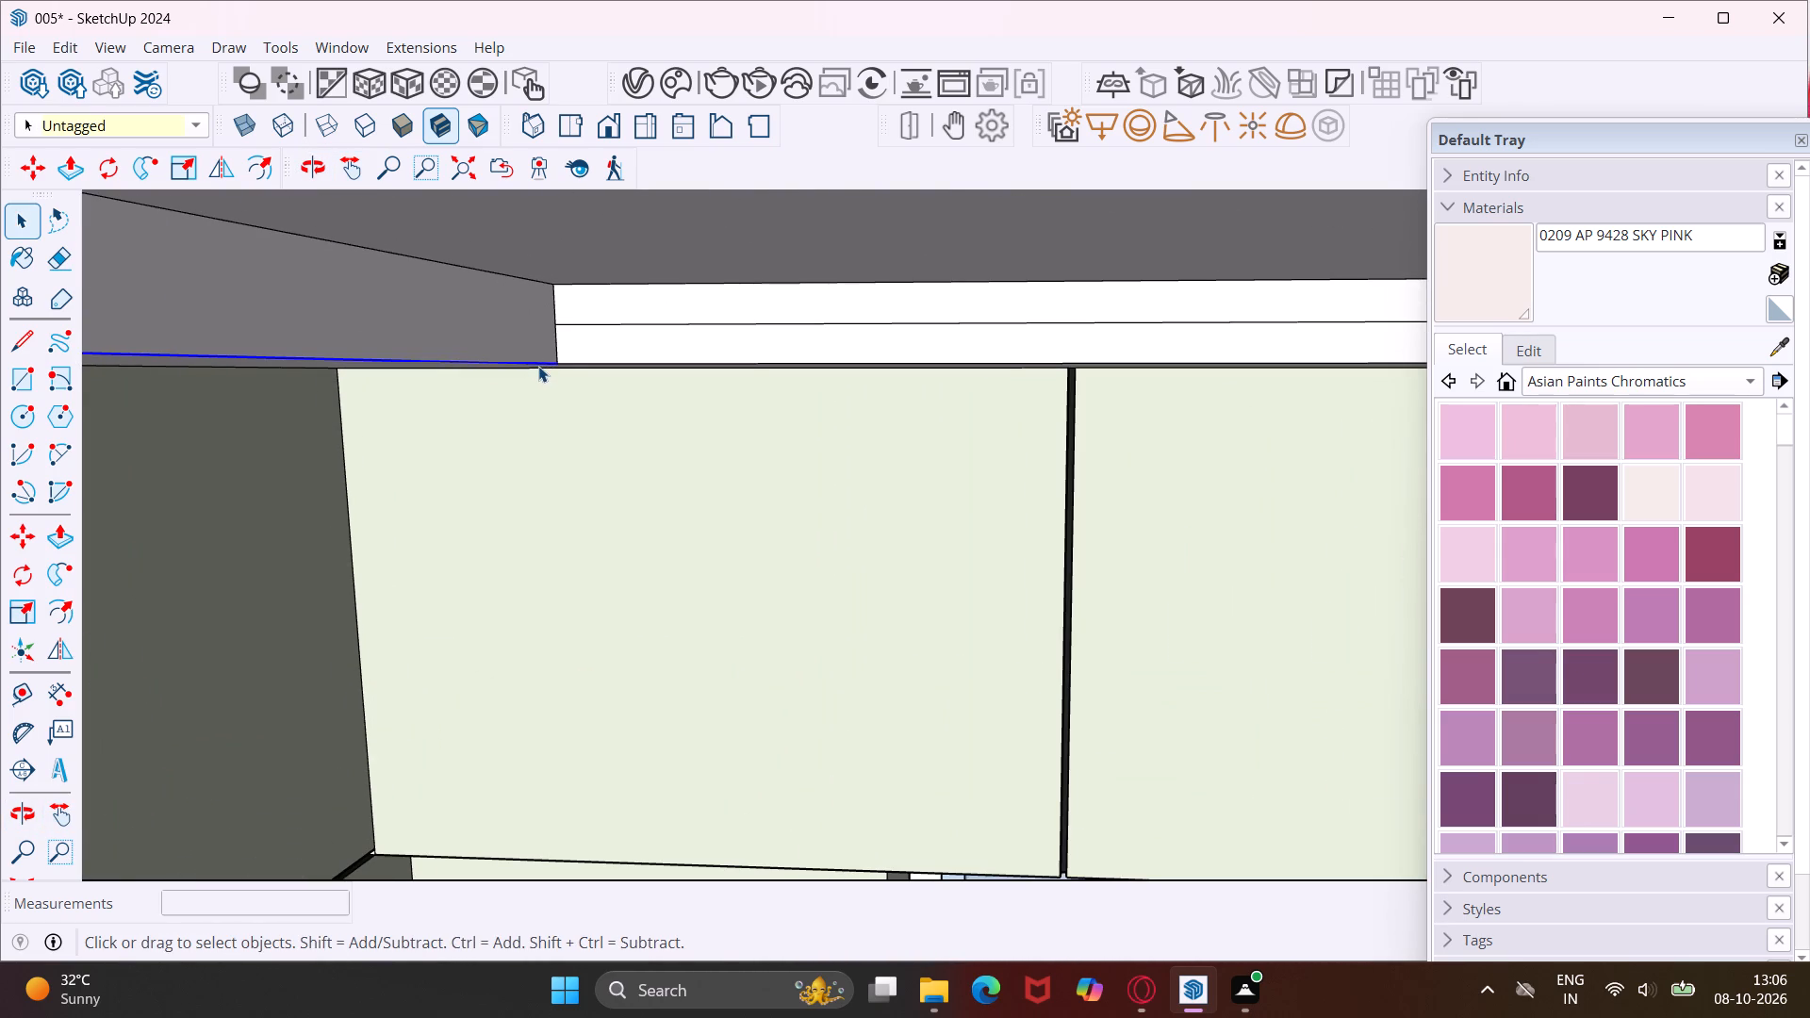
key("m")
scroll(562, 363, "up", 8)
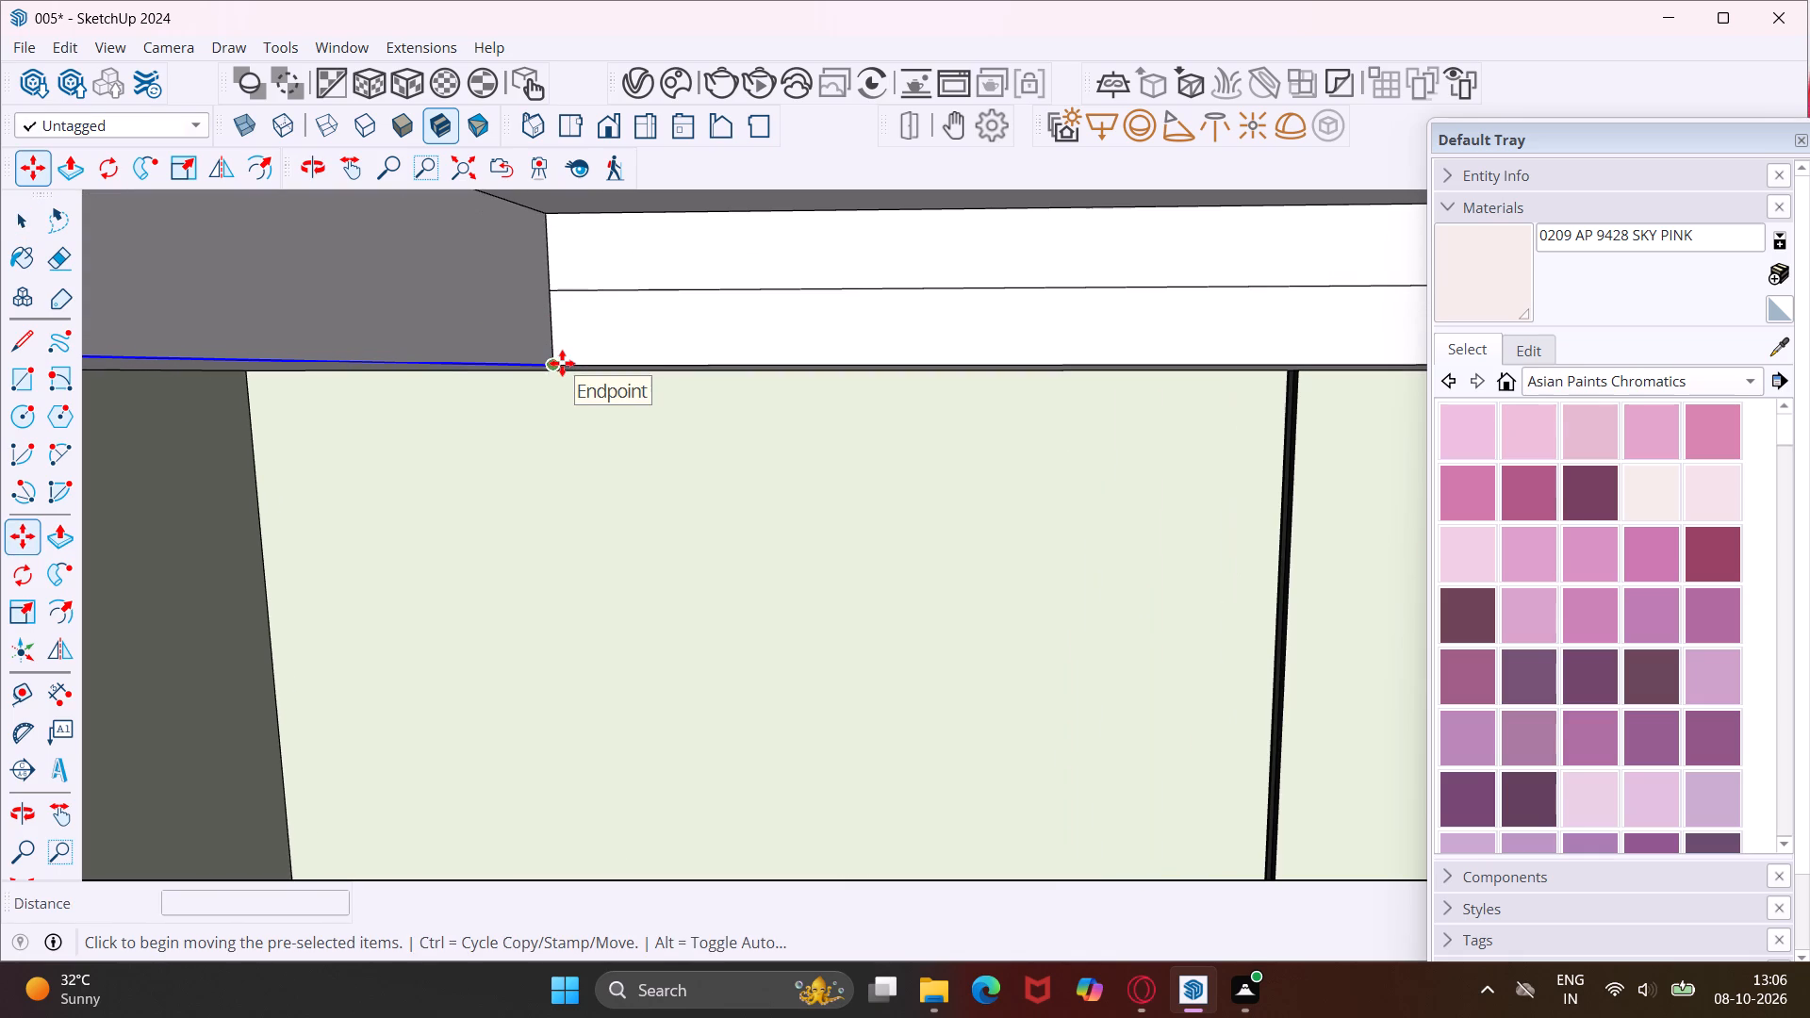
left_click(554, 365)
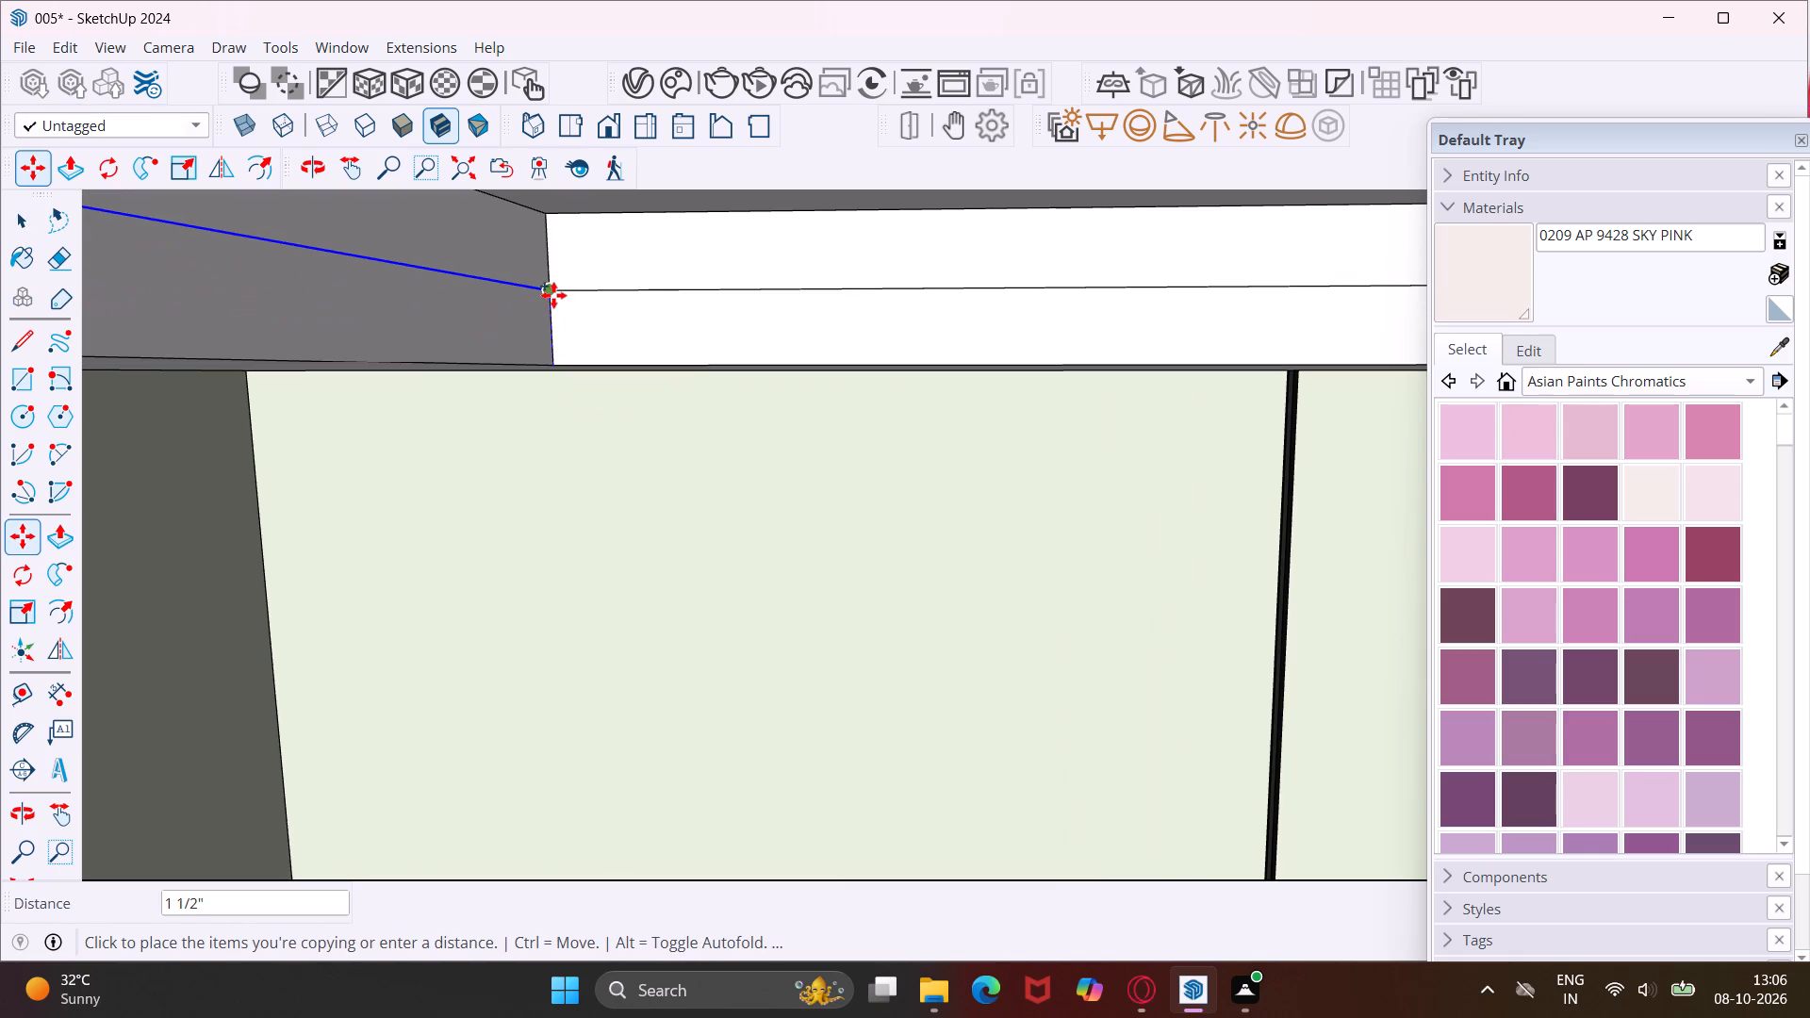
left_click(553, 294)
scroll(553, 294, "down", 14)
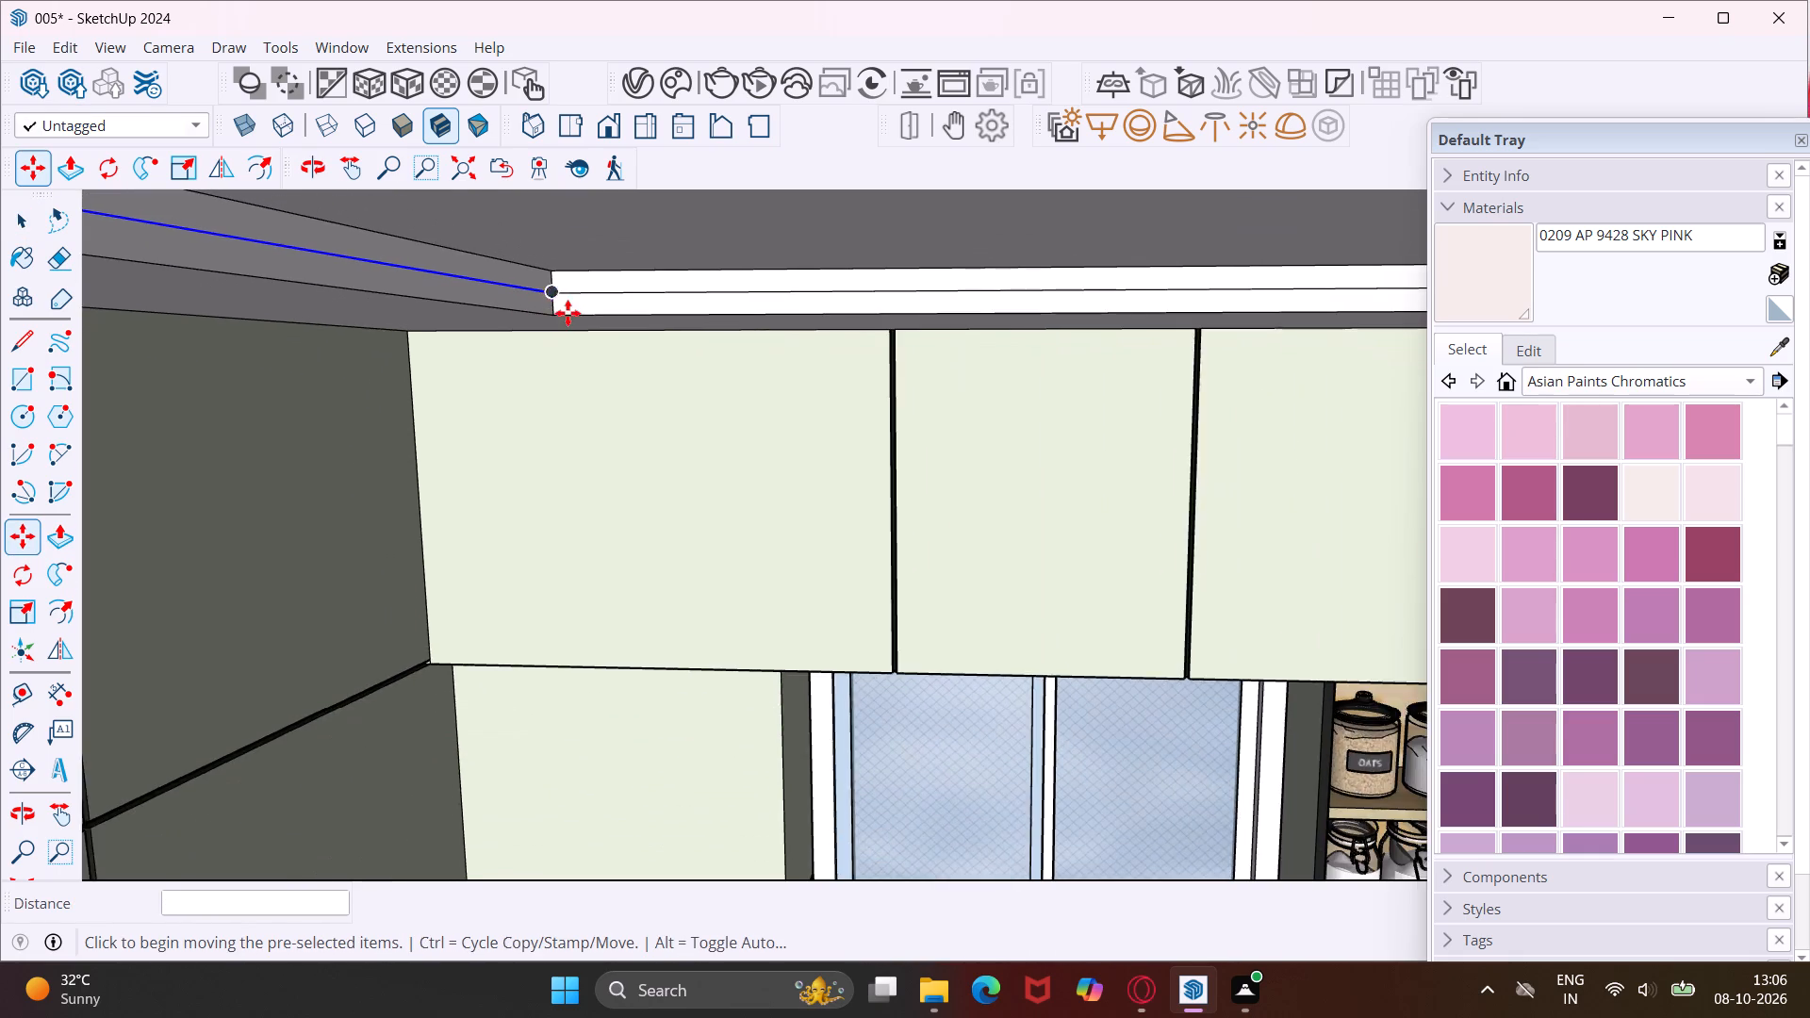
middle_click_drag(568, 313, 607, 263)
key("Escape")
key("space")
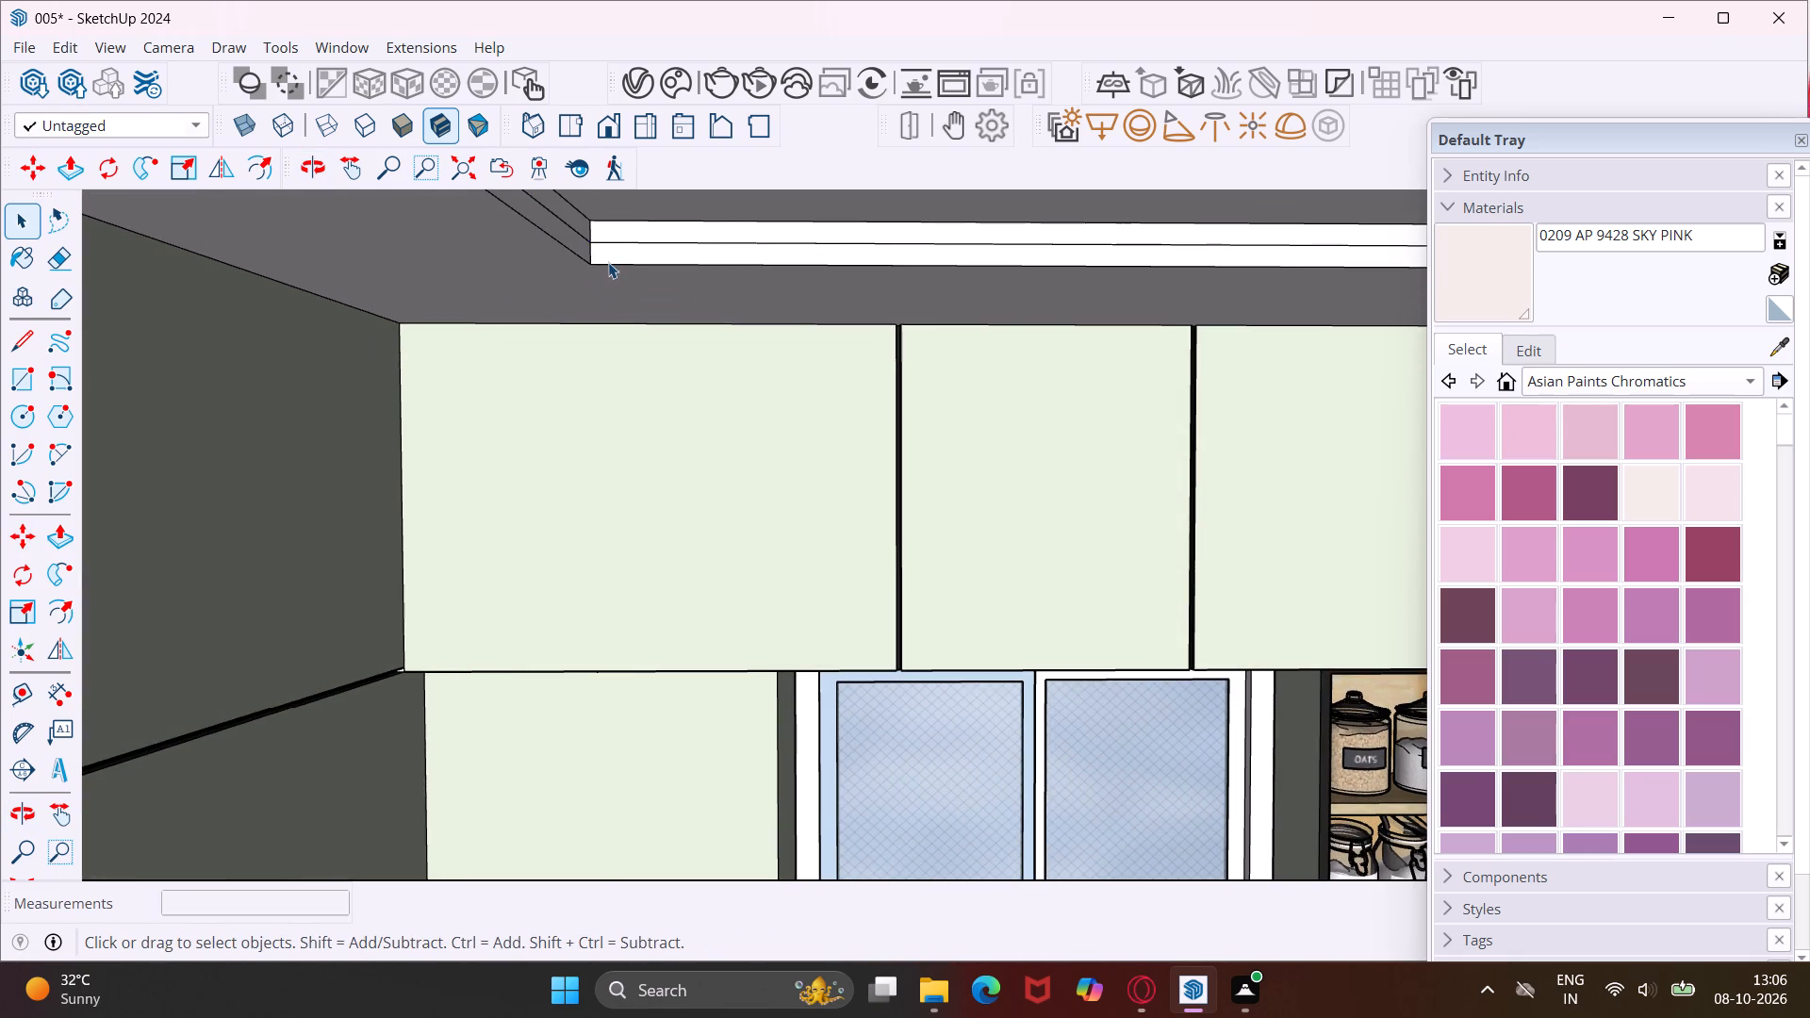
Examine the kitchen and its ceiling recess from outside and inside to check the dividing lines on the side faces.
scroll(615, 250, "down", 18)
scroll(708, 232, "down", 3)
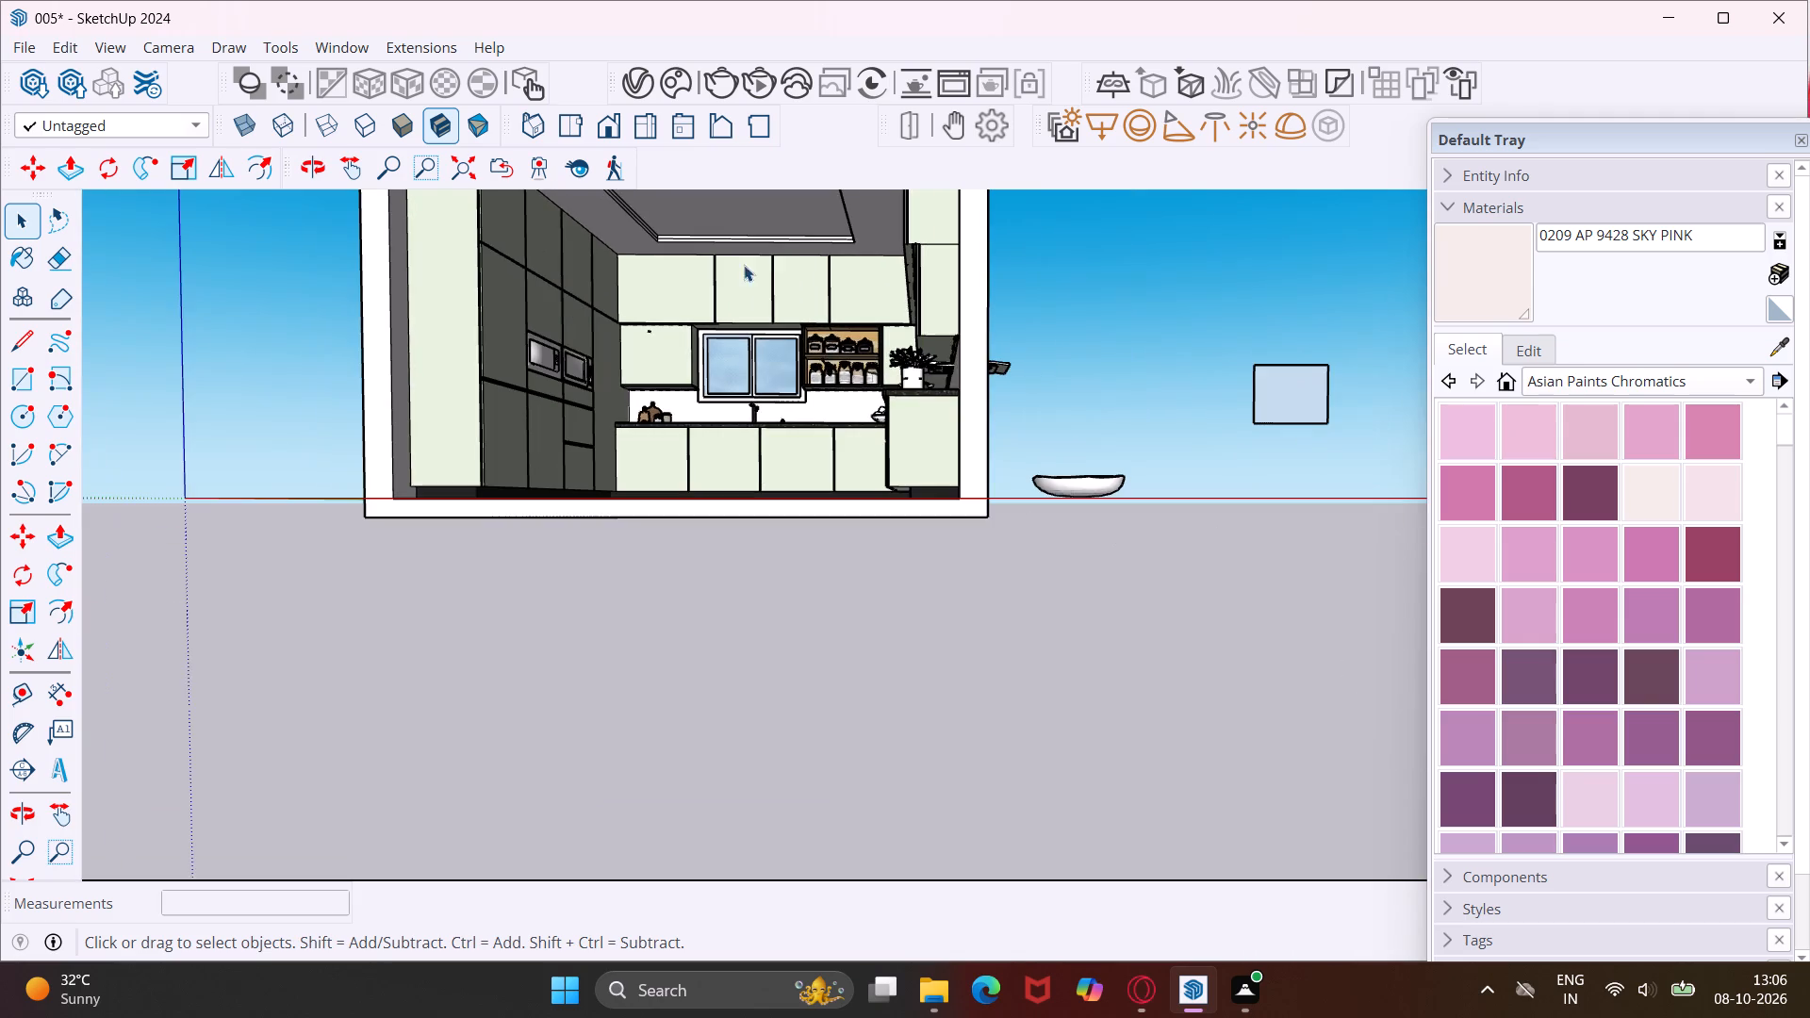
middle_click_drag(812, 213, 552, 332)
scroll(575, 223, "up", 5)
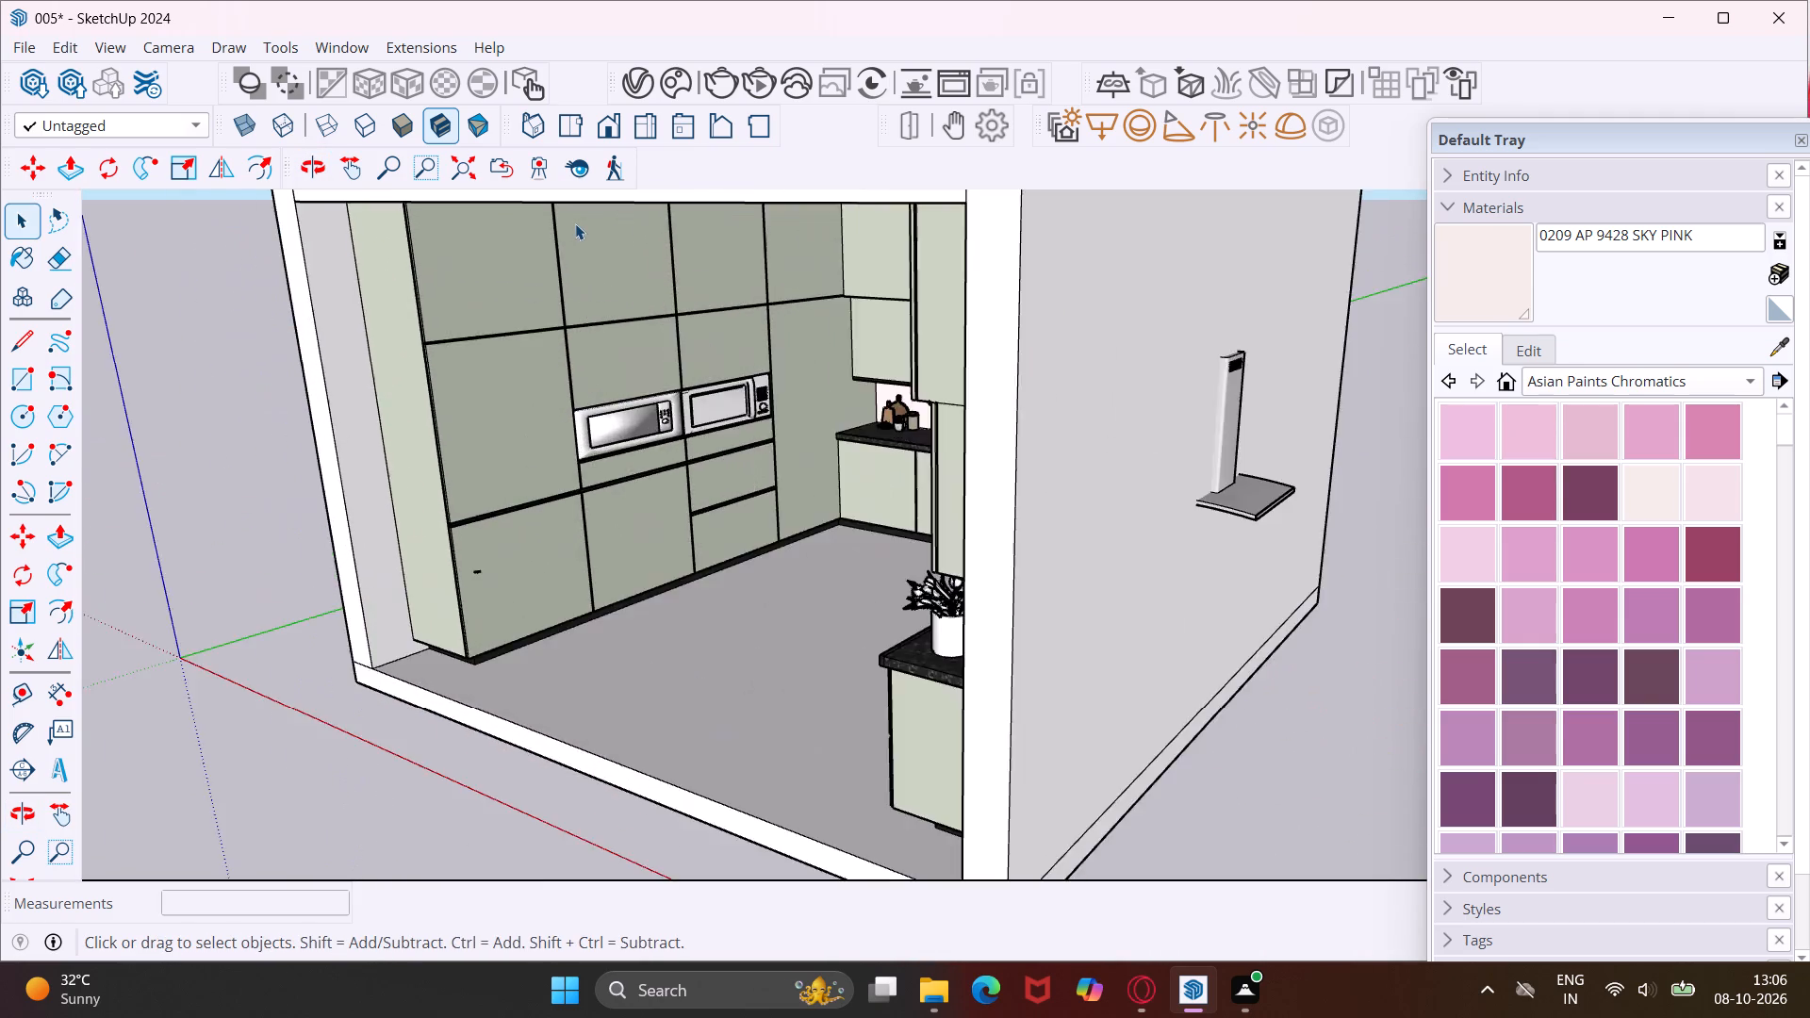
scroll(575, 223, "up", 11)
scroll(618, 339, "down", 7)
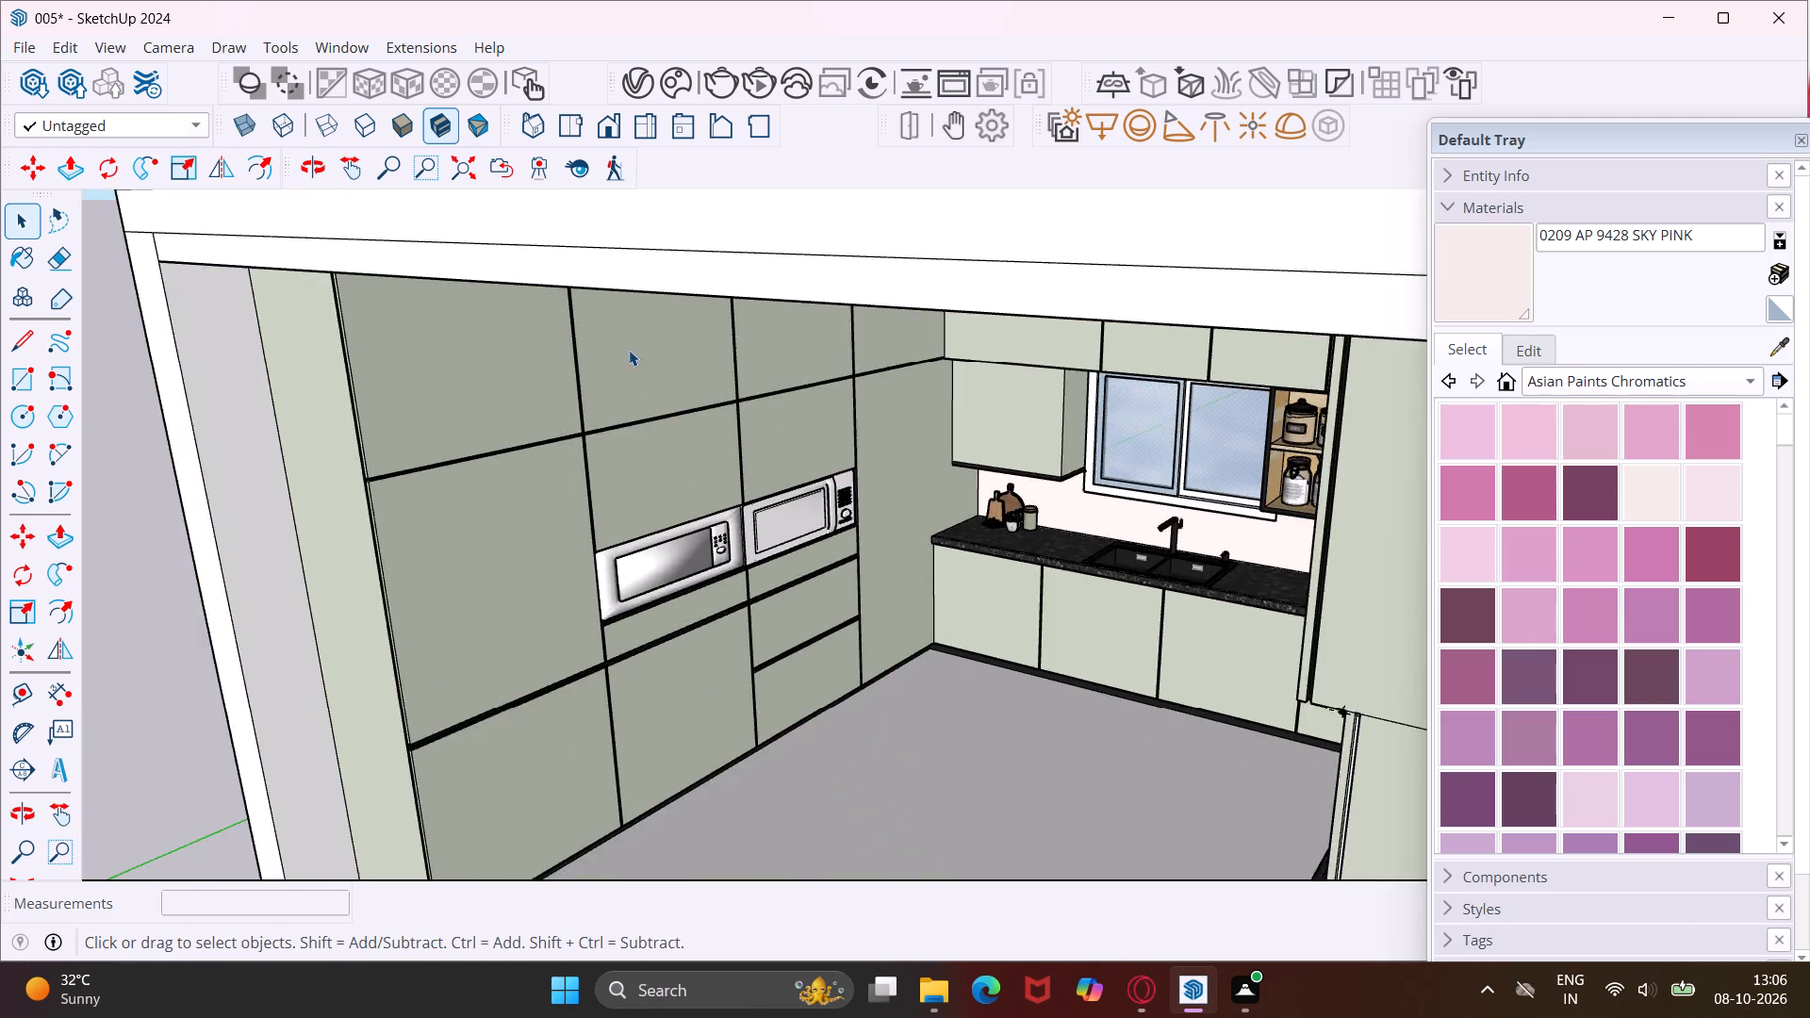
scroll(629, 350, "down", 4)
middle_click_drag(727, 321, 1036, 250)
scroll(1055, 251, "up", 20)
scroll(1055, 251, "up", 10)
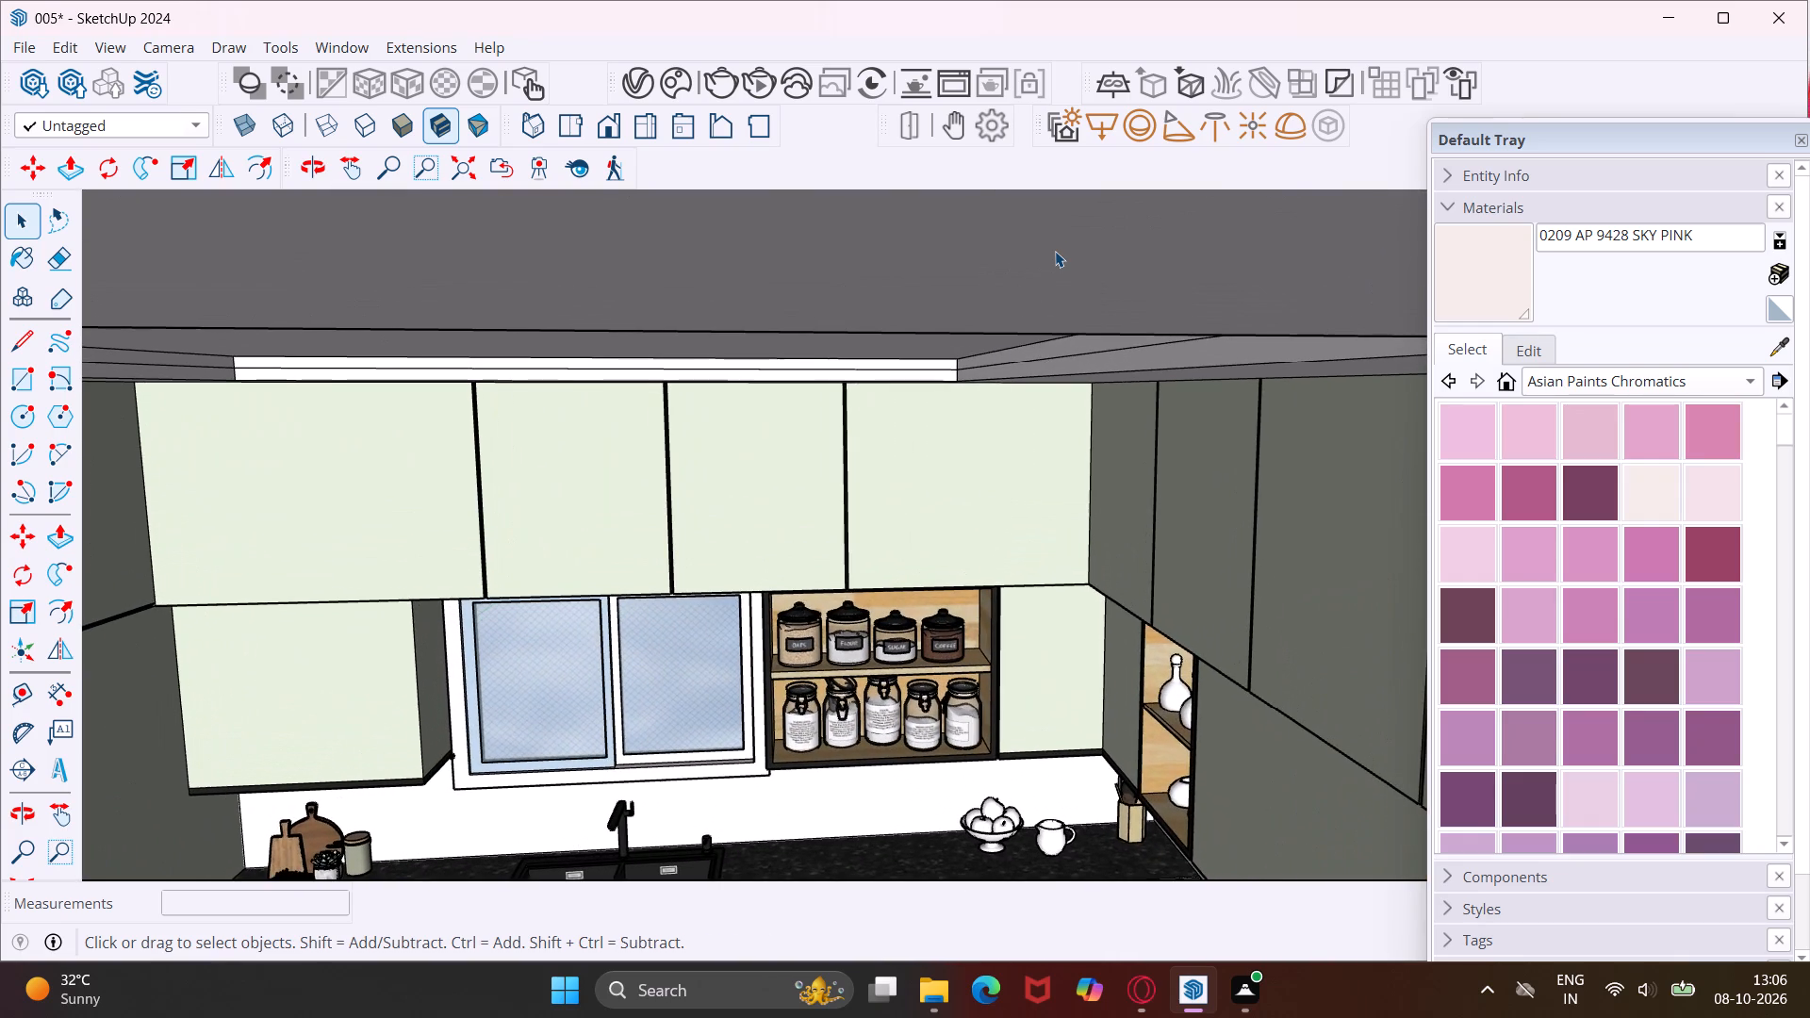
middle_click_drag(955, 382, 1206, 358)
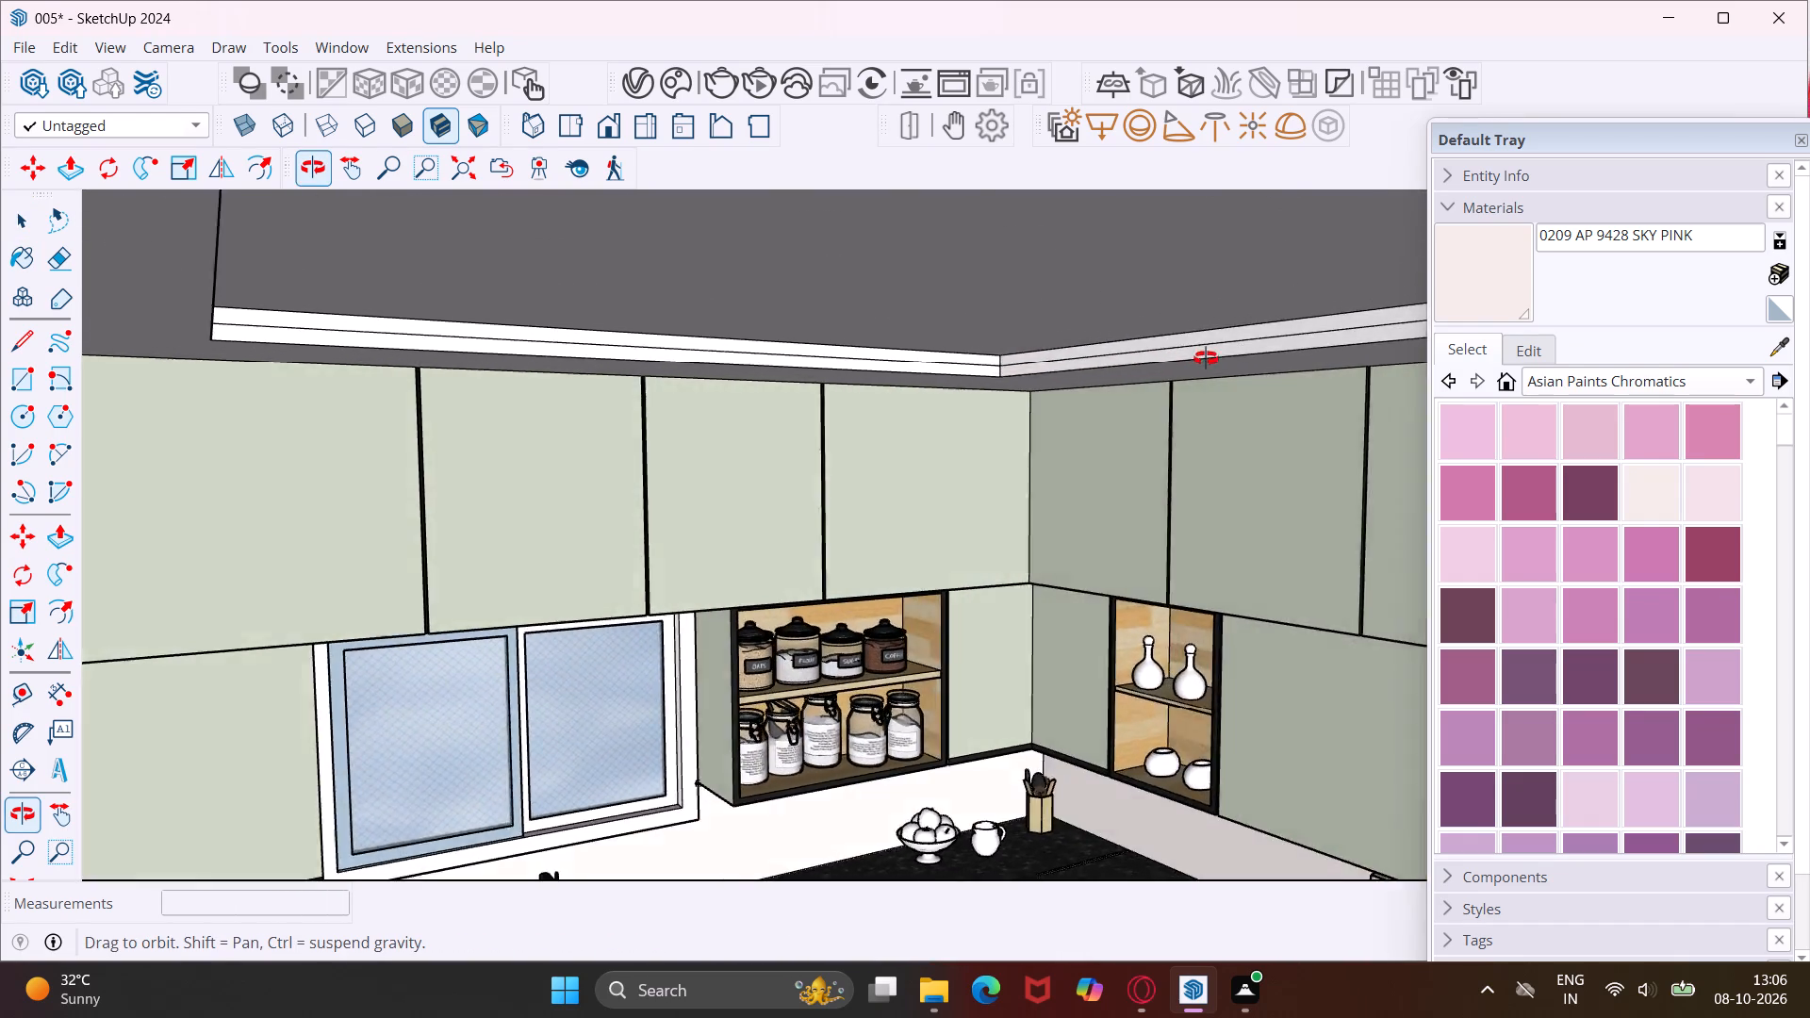
middle_click_drag(1206, 358, 1203, 373)
scroll(1203, 373, "up", 4)
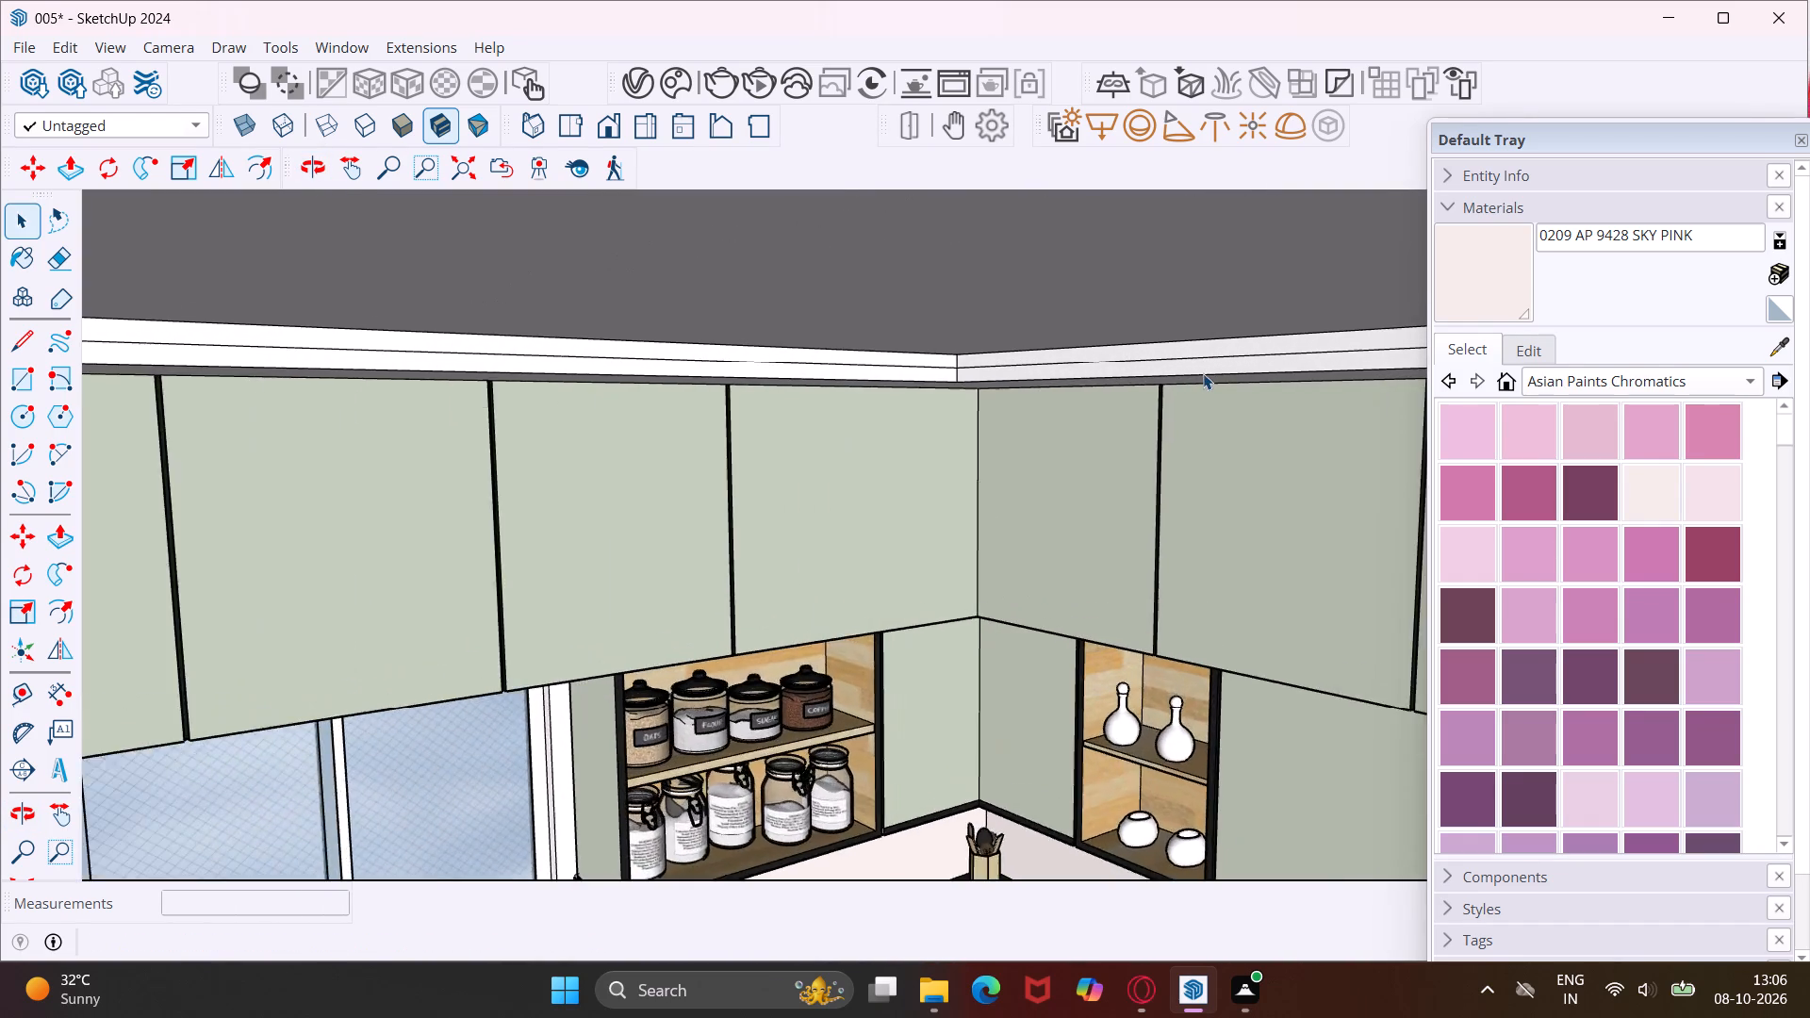
scroll(1203, 373, "up", 3)
middle_click_drag(1203, 373, 1413, 388)
scroll(1414, 388, "up", 1)
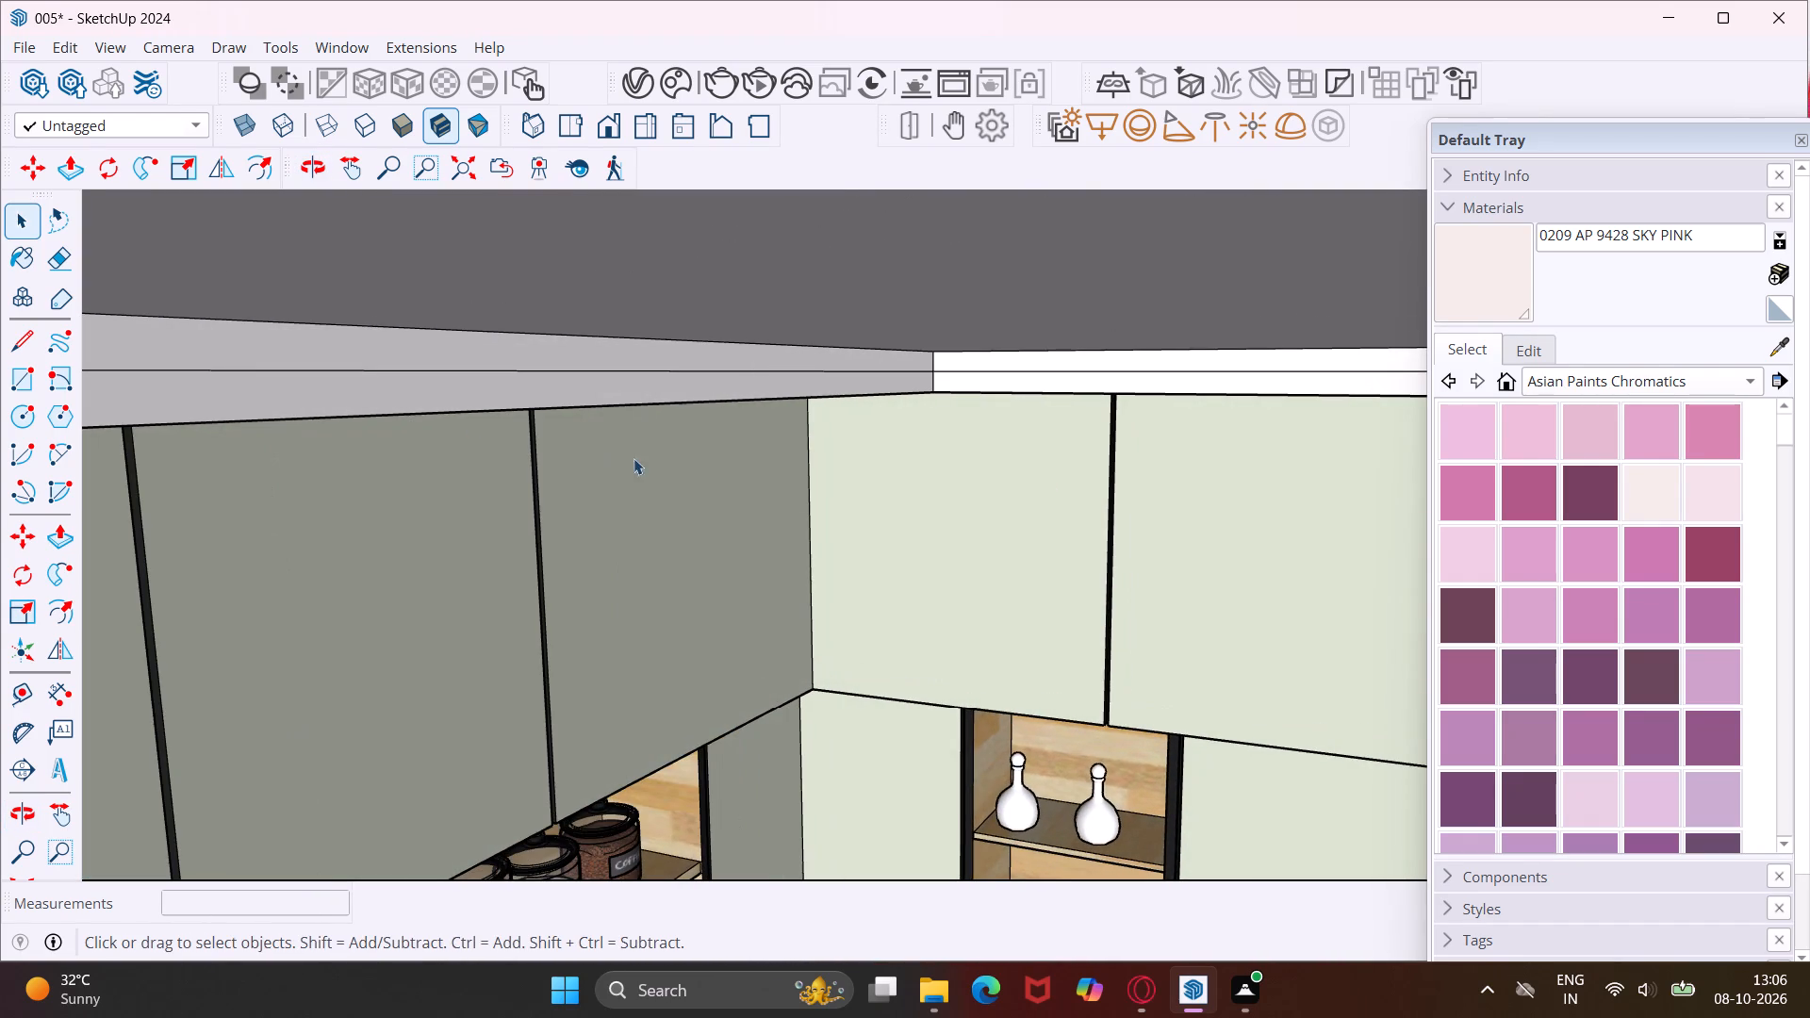
Copy the lower recess edge on the open side opposite the window 1 1/2" up to the adjoining dividing line's endpoint.
left_click(339, 181)
left_click_drag(861, 494, 859, 490)
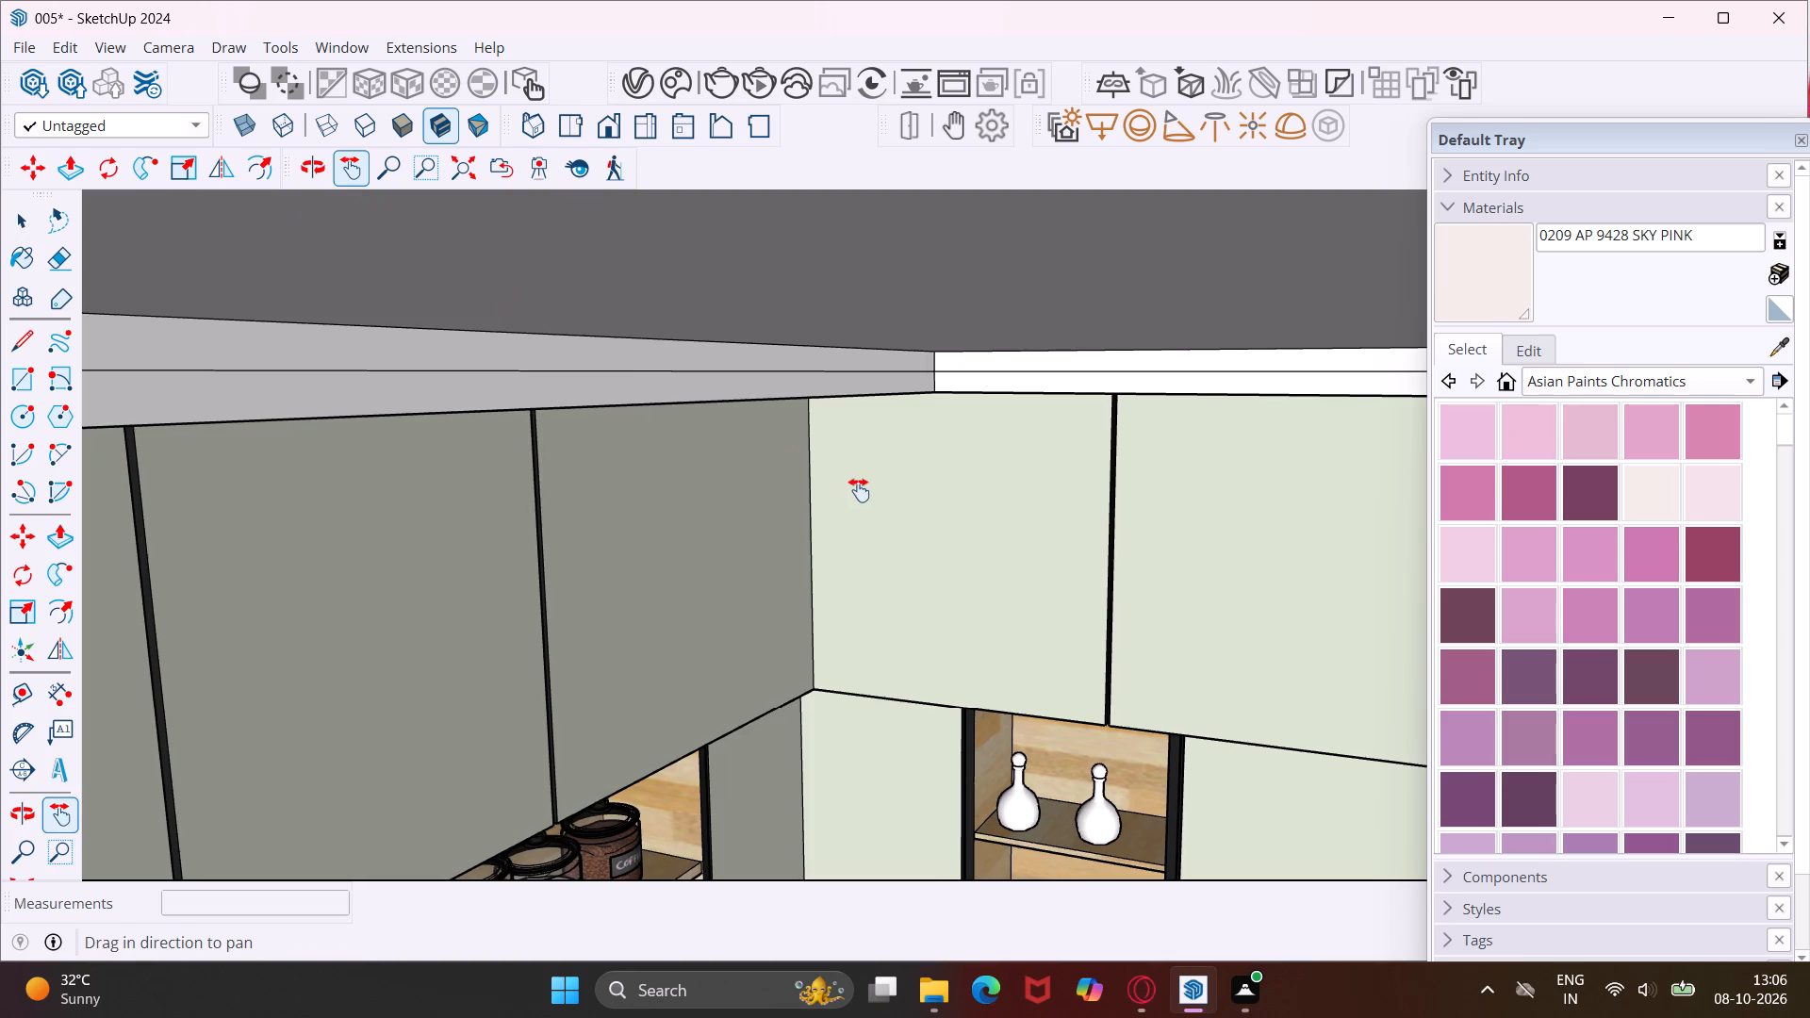
left_click_drag(859, 490, 658, 441)
middle_click_drag(658, 441, 876, 436)
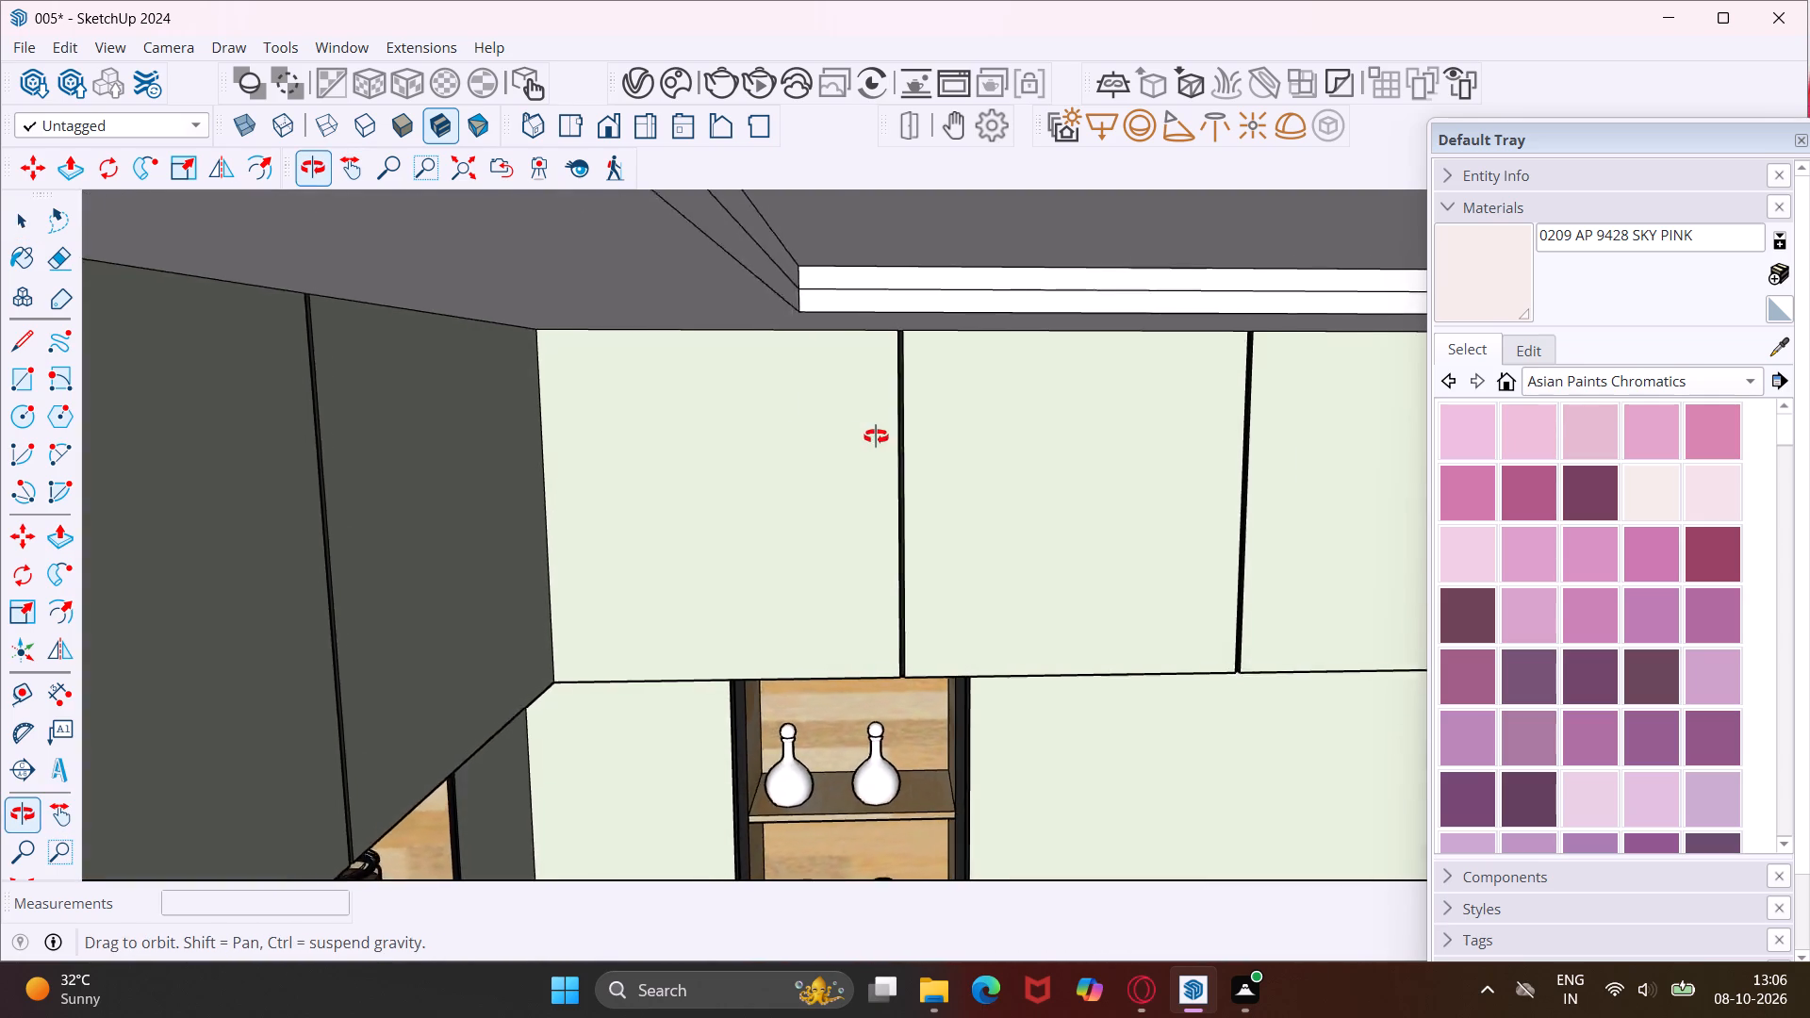
middle_click_drag(876, 436, 888, 436)
left_click_drag(1030, 456, 346, 527)
middle_click_drag(345, 528, 373, 529)
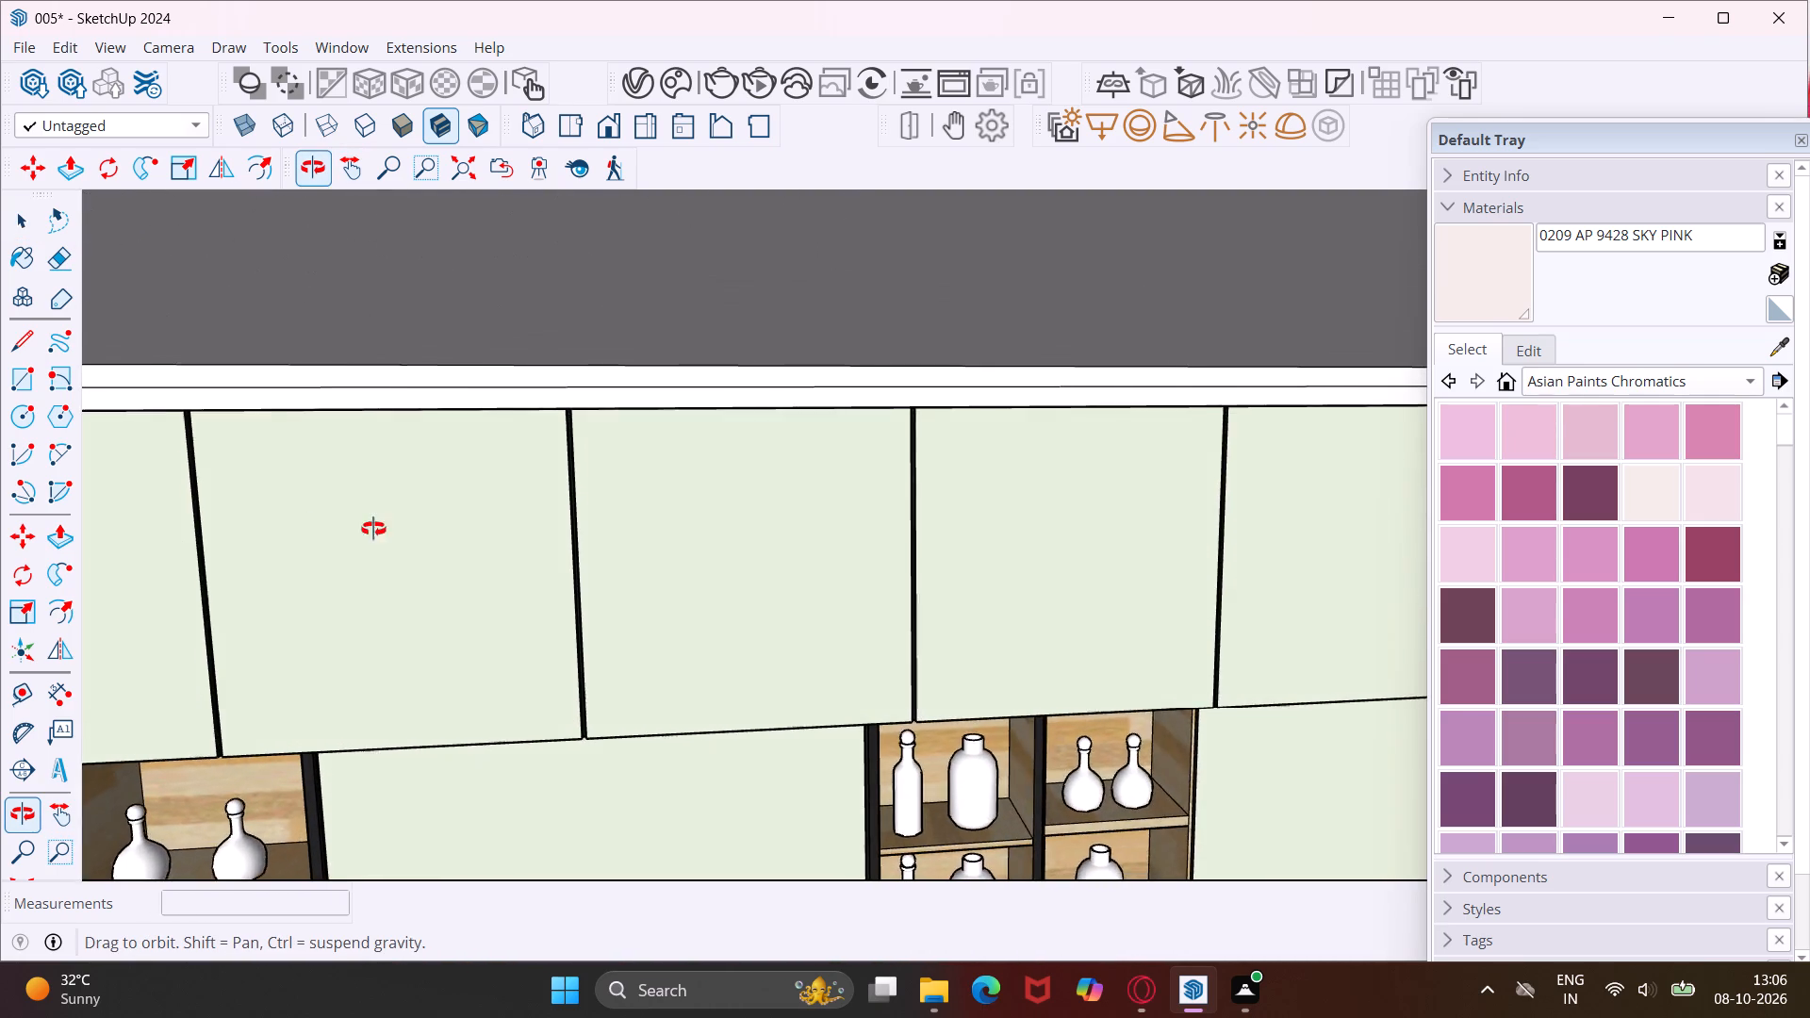
middle_click_drag(373, 529, 752, 504)
left_click_drag(1002, 571, 729, 585)
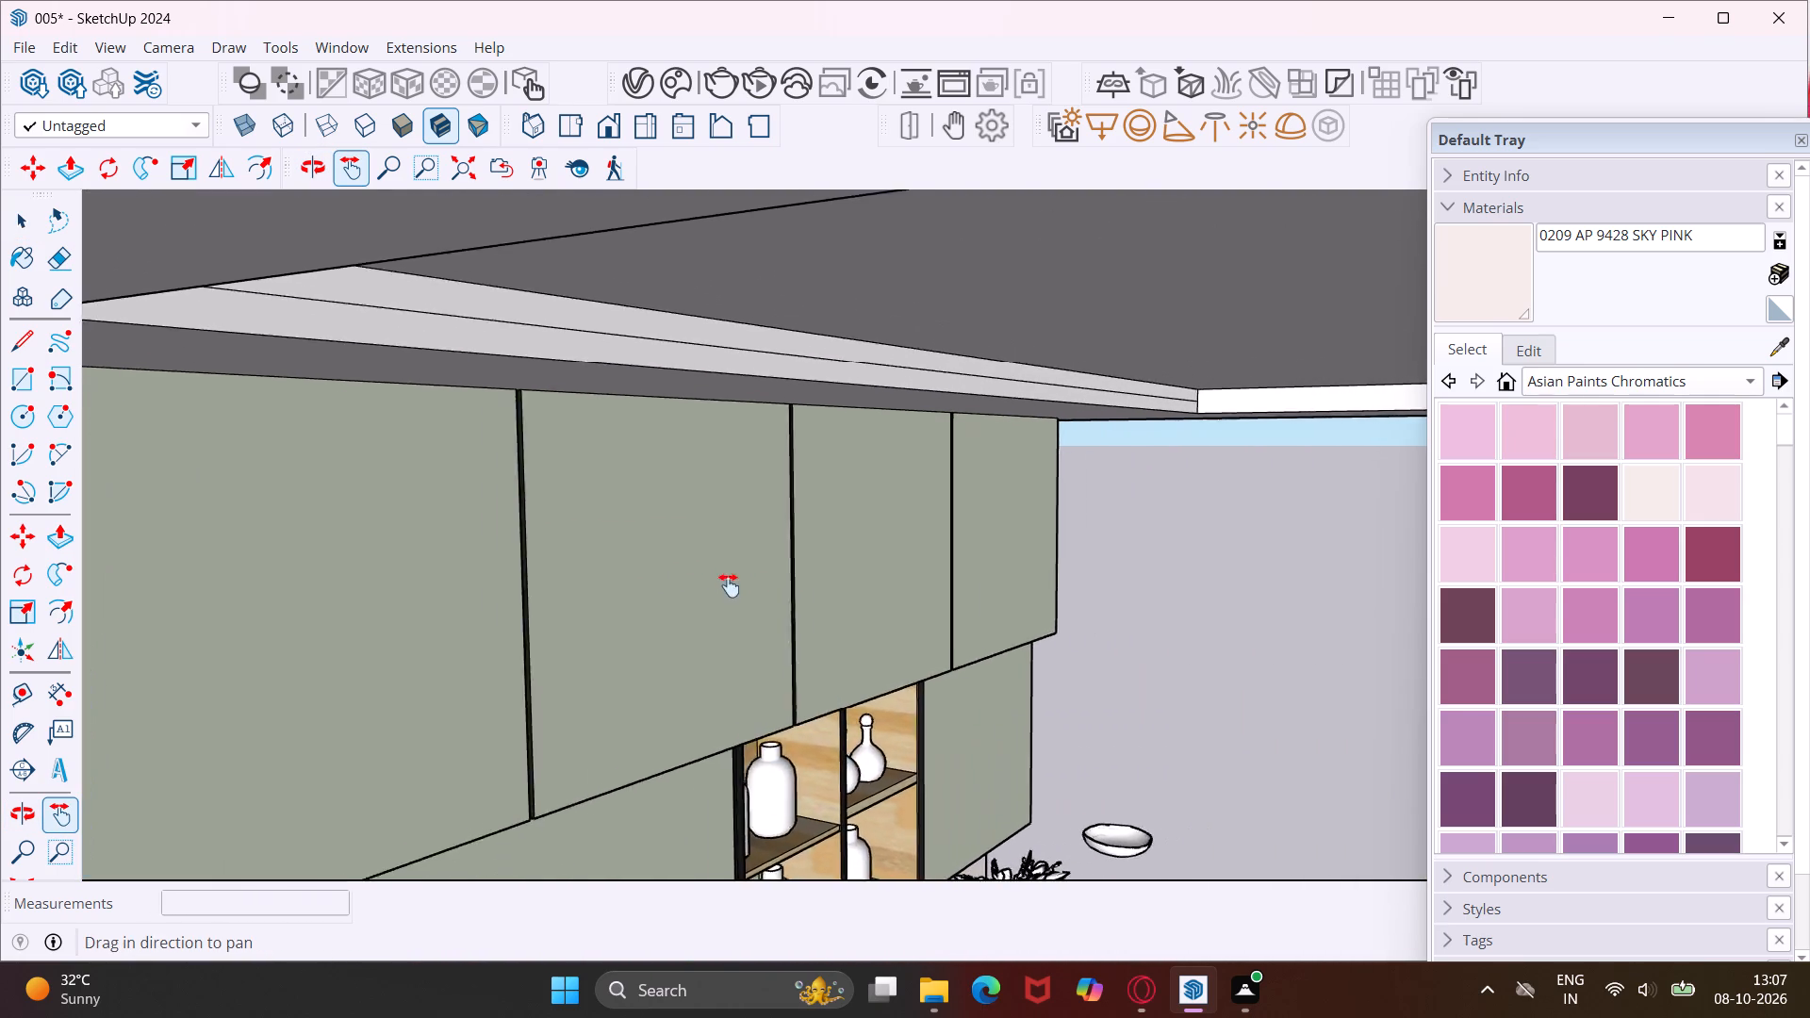
left_click_drag(729, 585, 660, 589)
key("Escape")
key("space")
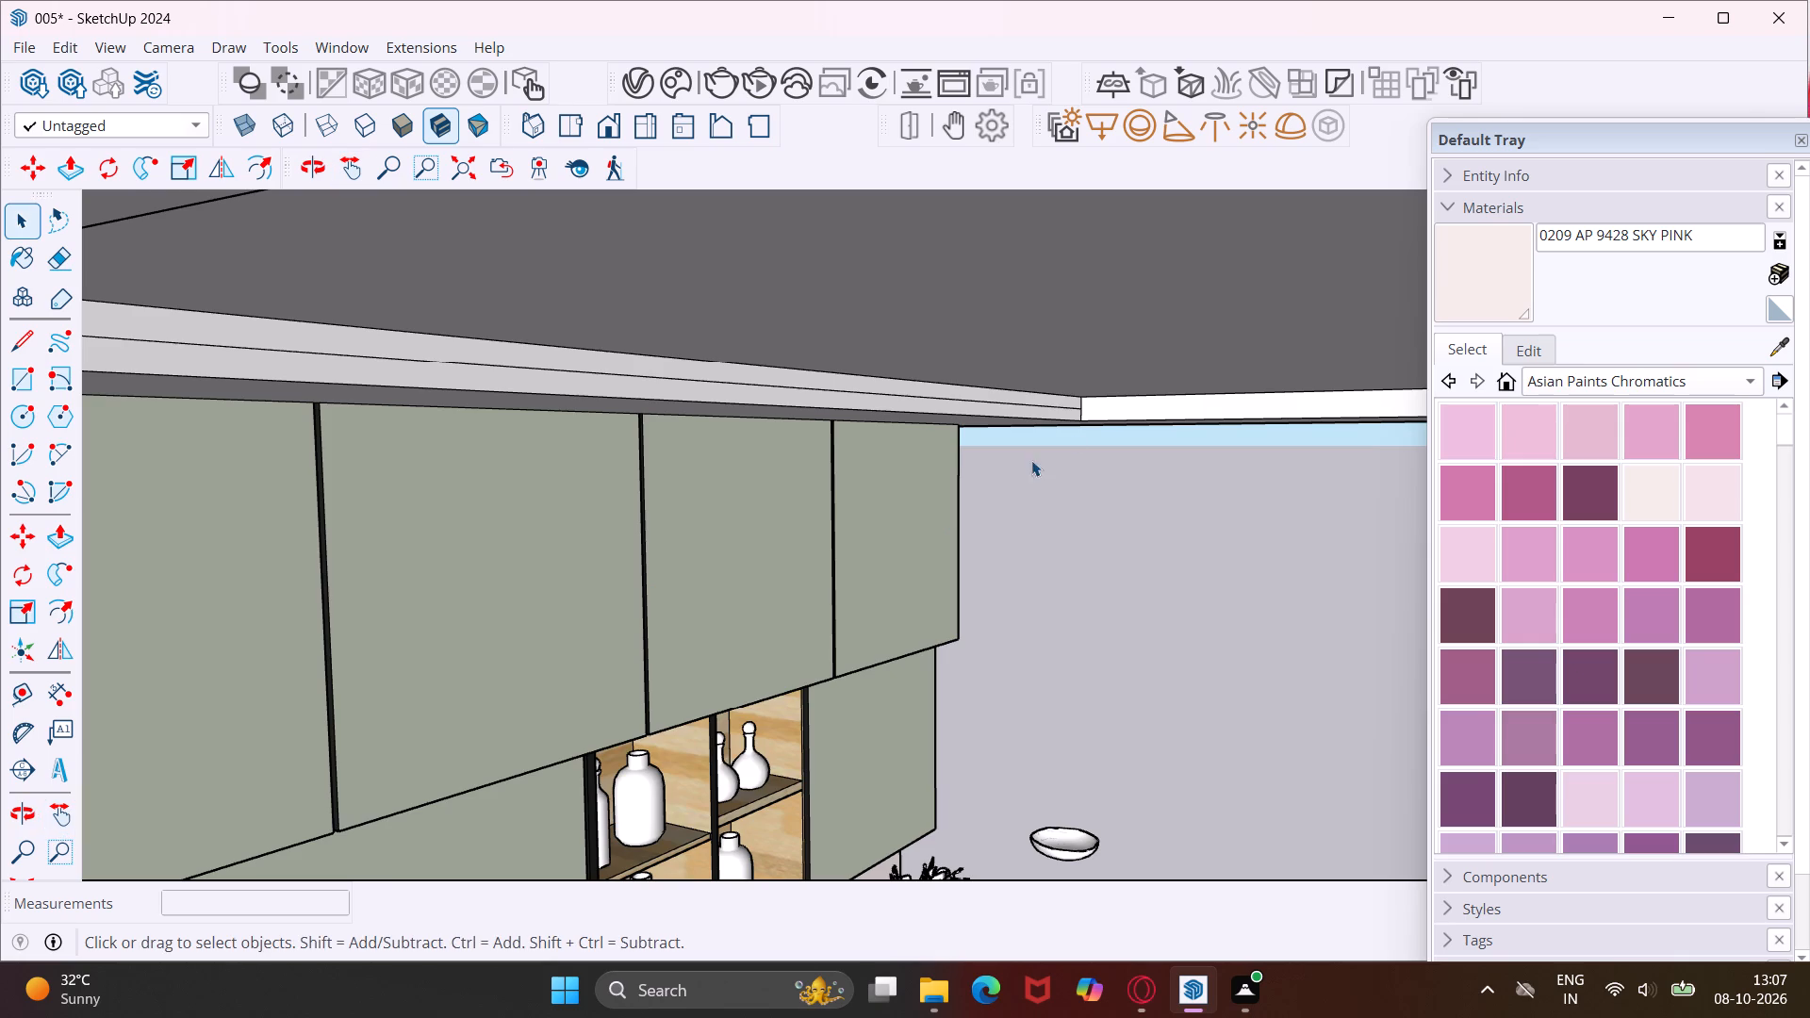
scroll(1105, 414, "up", 8)
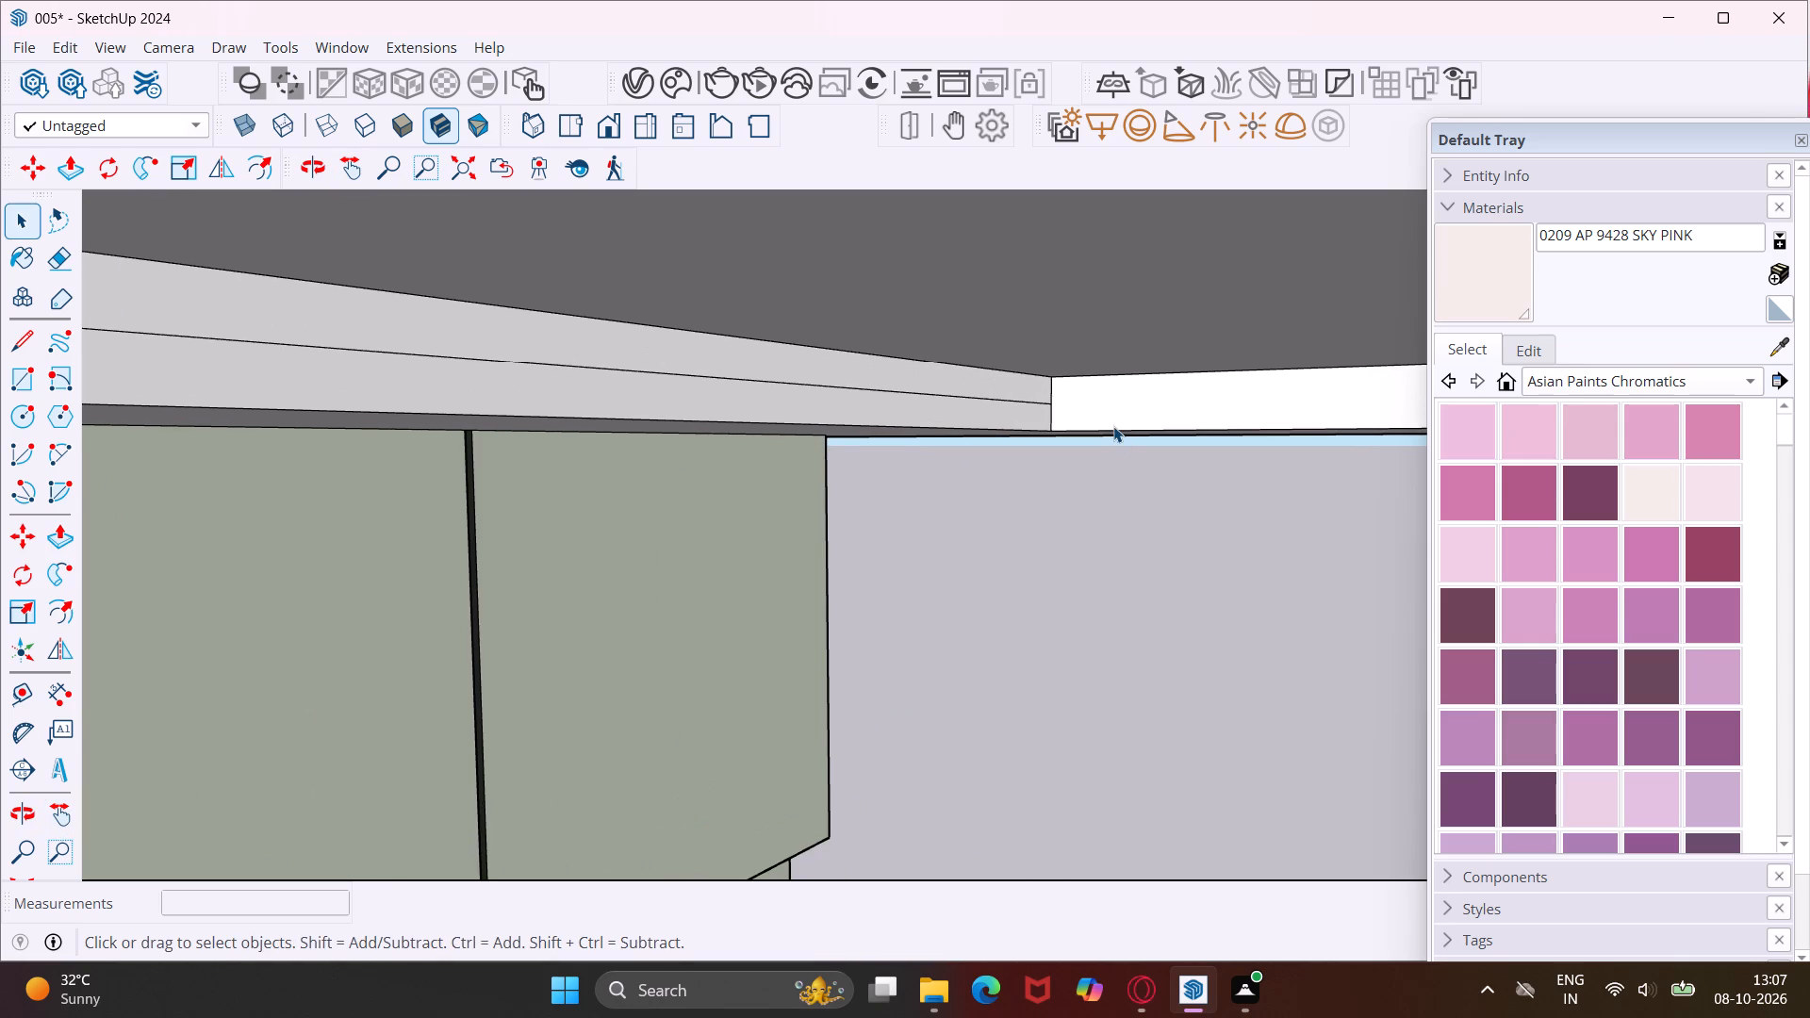
scroll(1113, 426, "up", 6)
left_click(1112, 433)
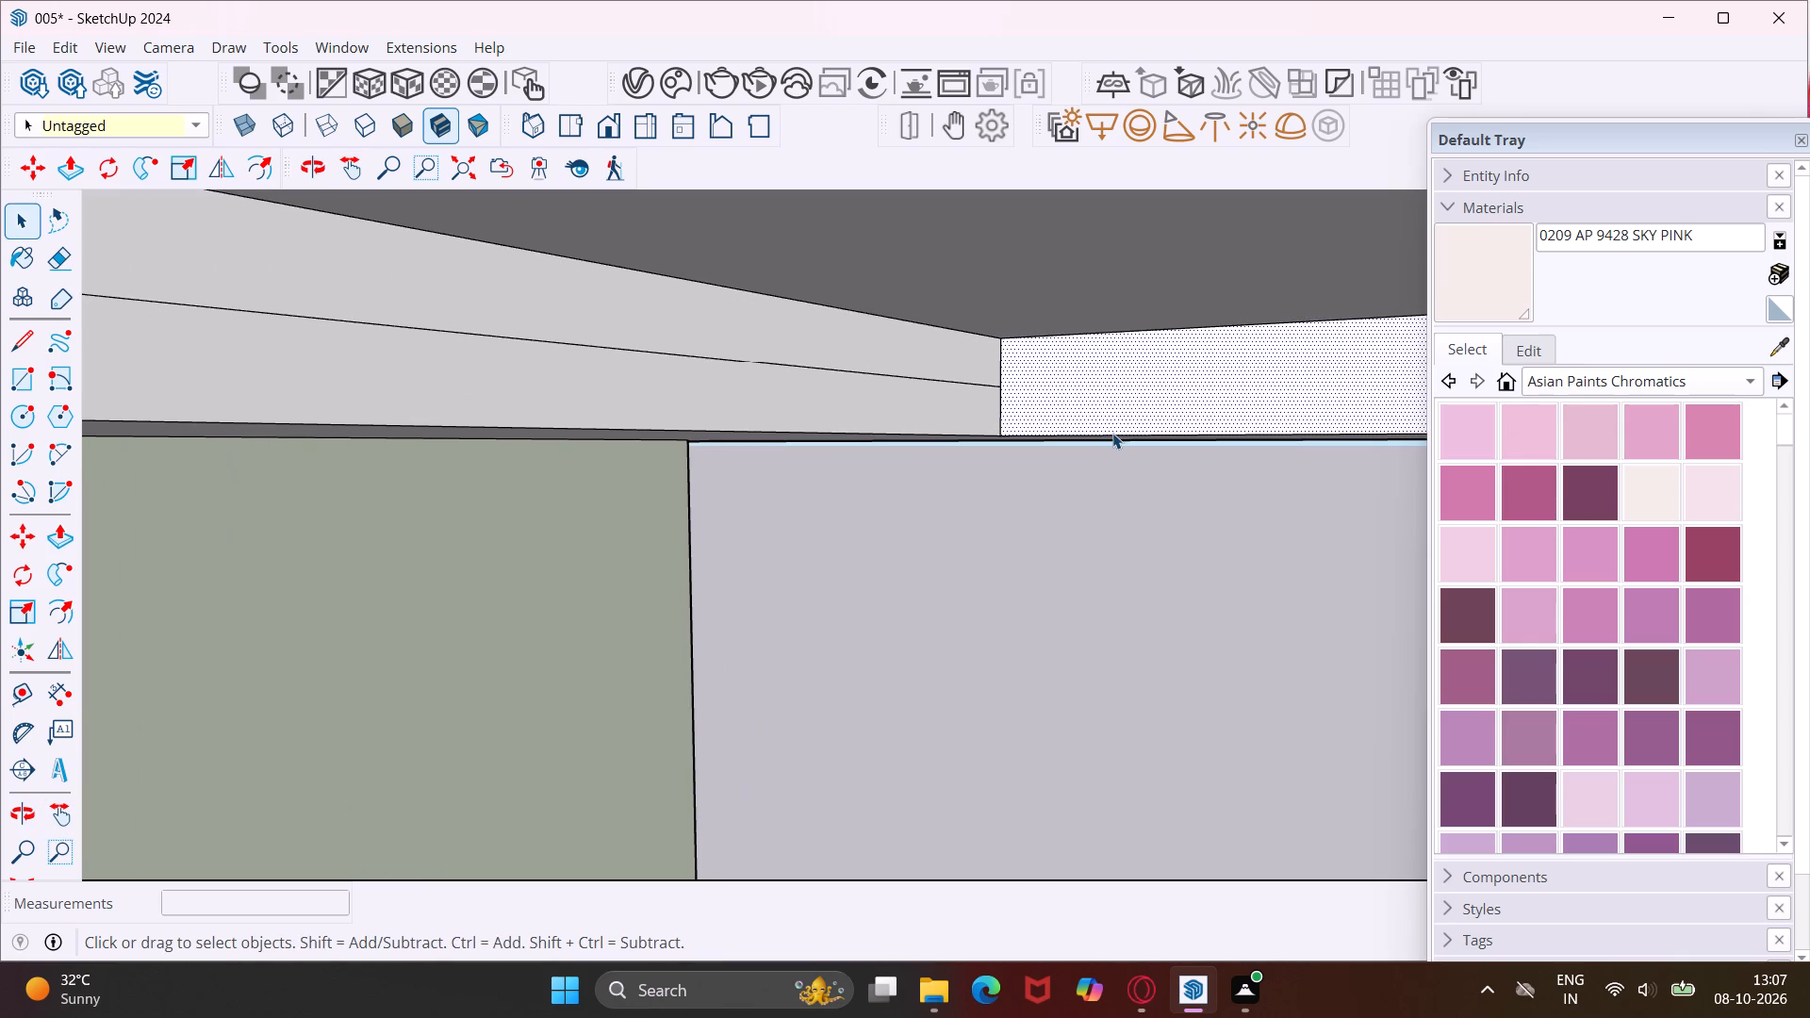
left_click(1110, 435)
key("m")
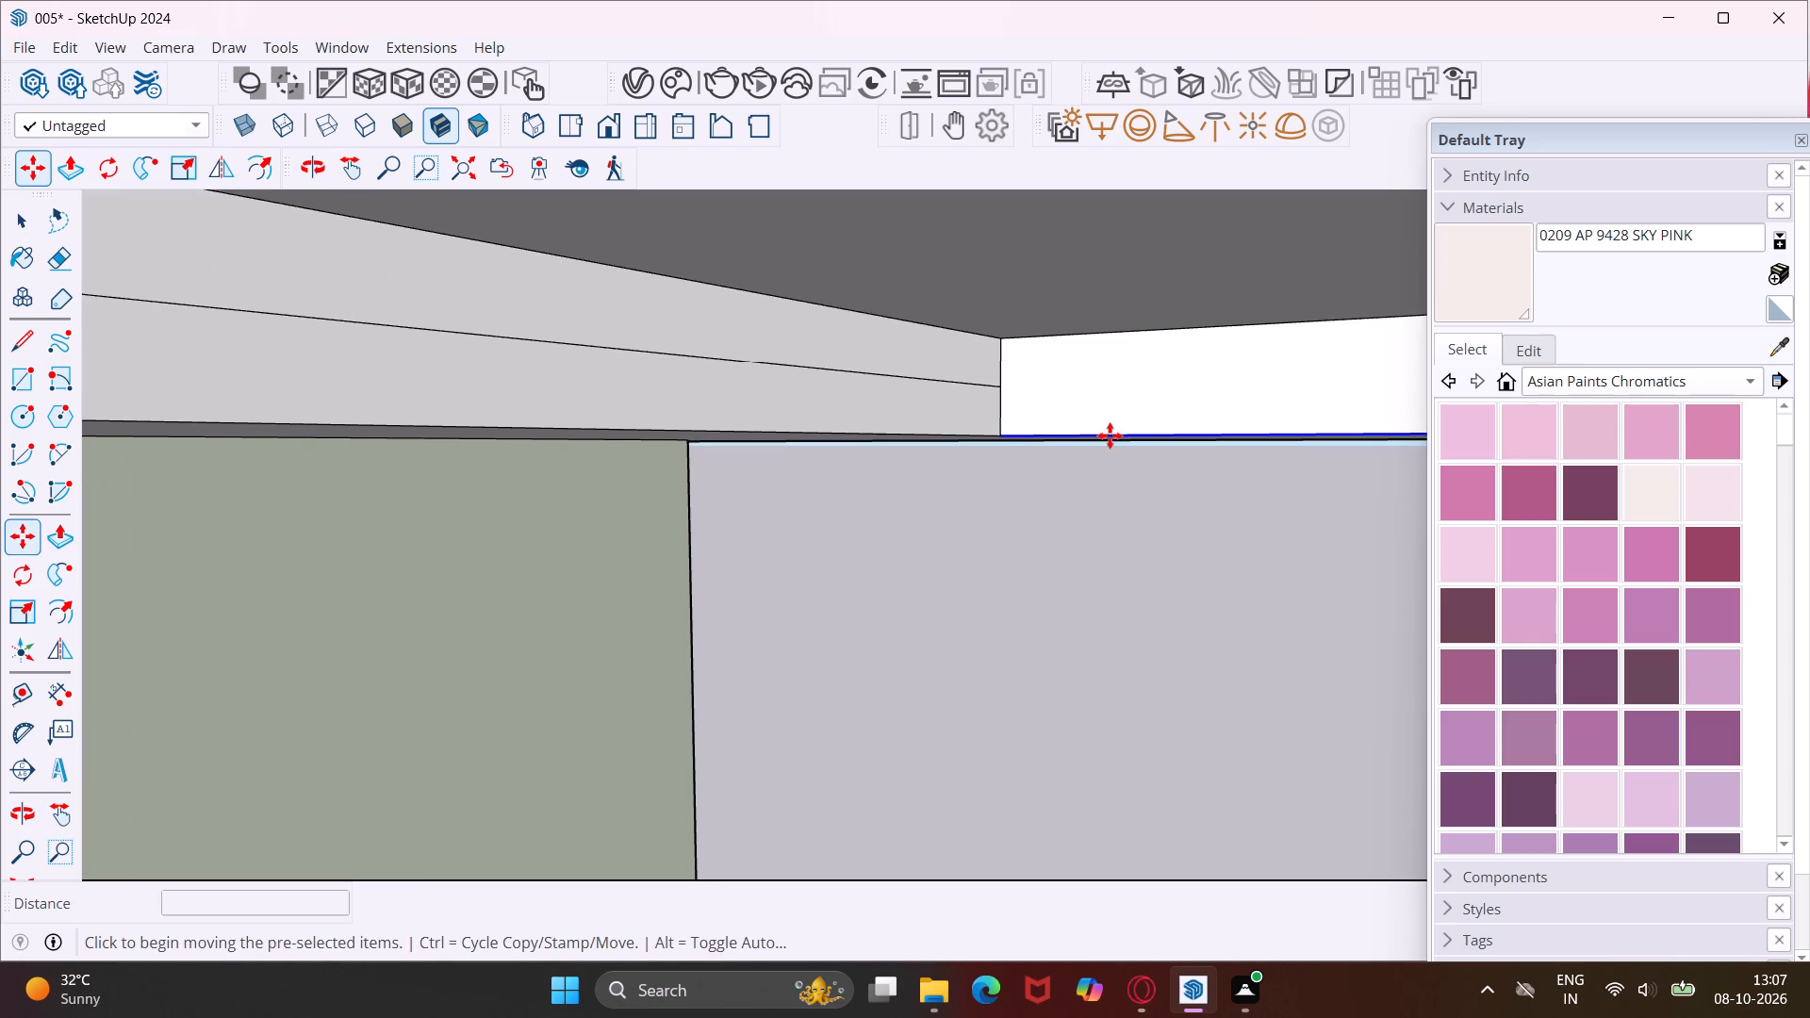
left_click(1004, 435)
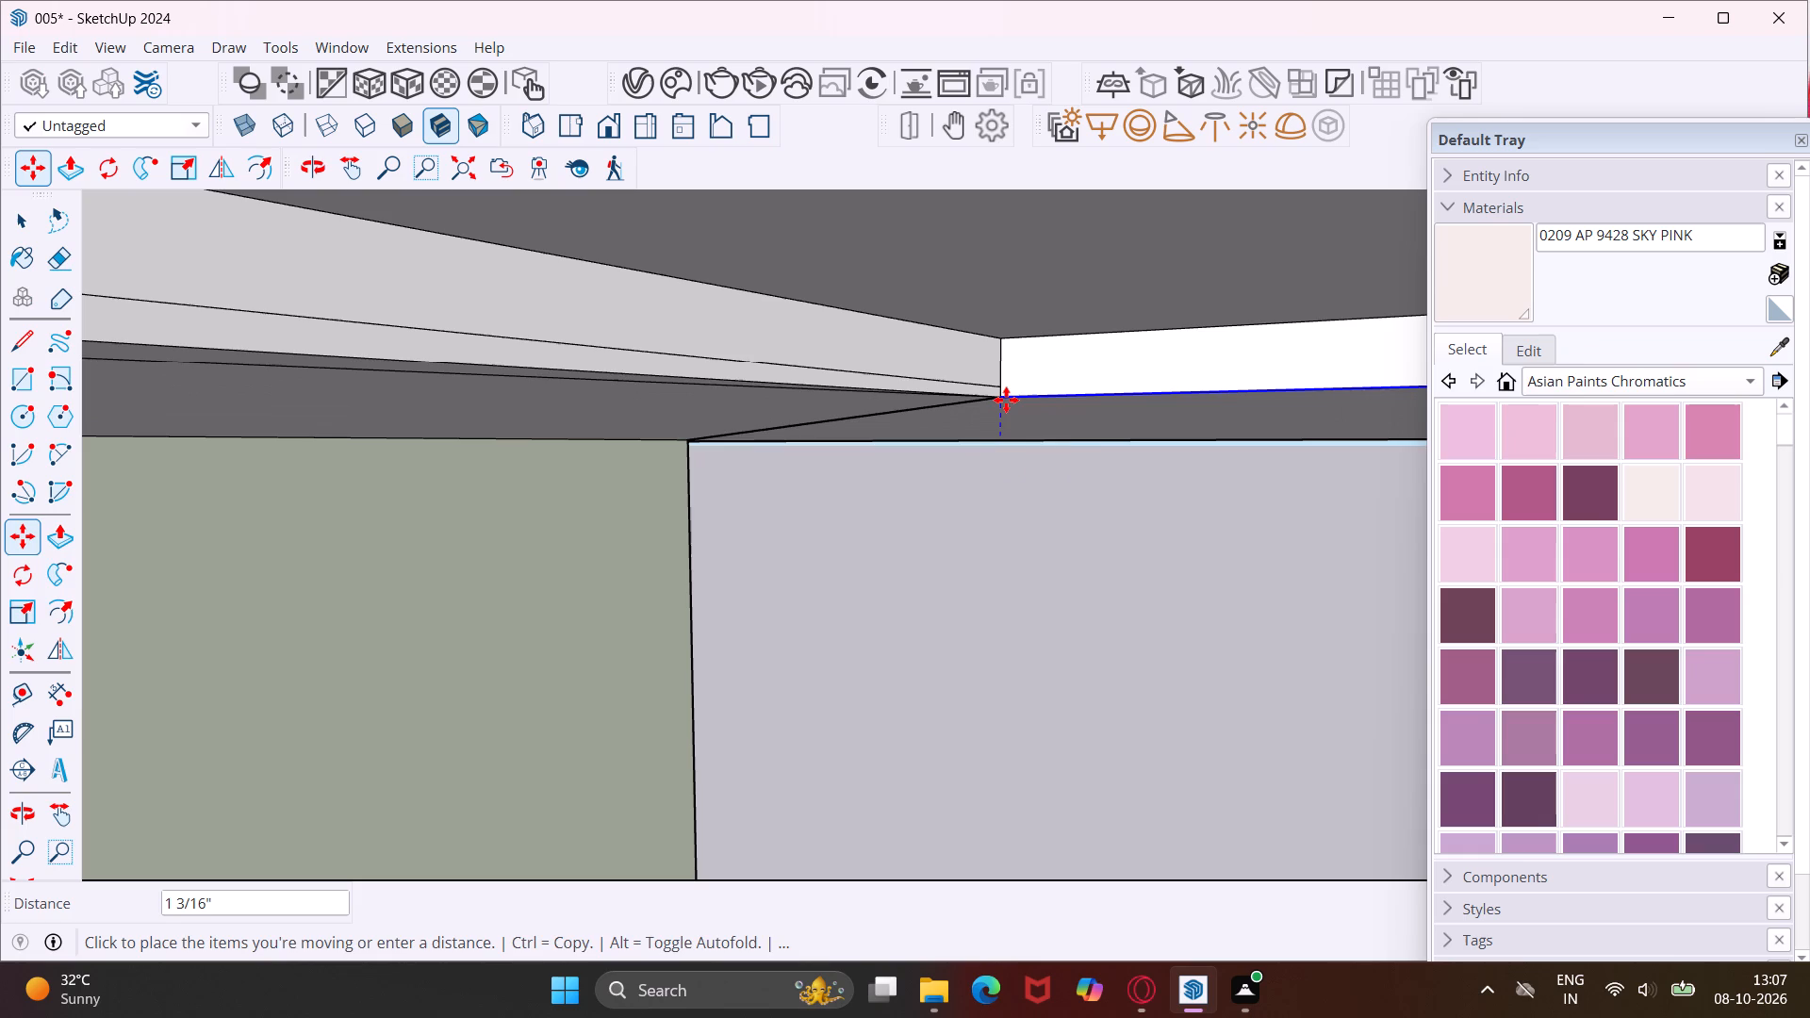
left_click(1003, 393)
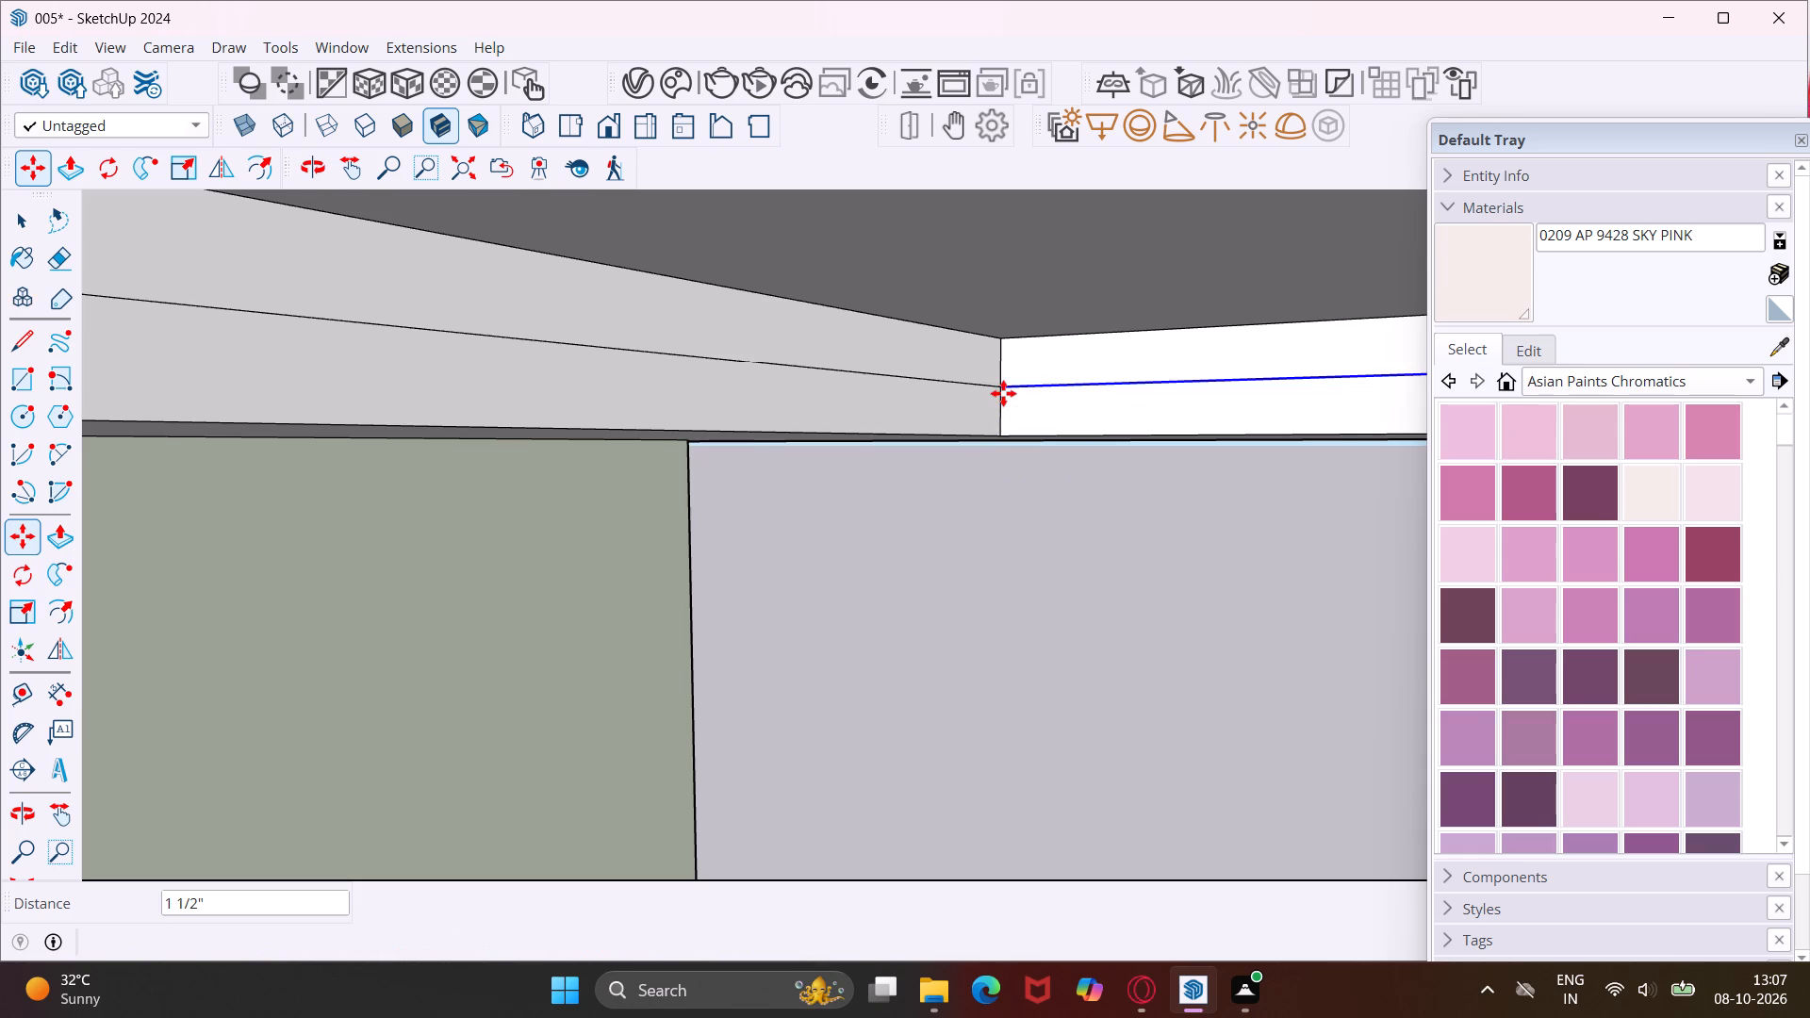
key("Escape")
key("space")
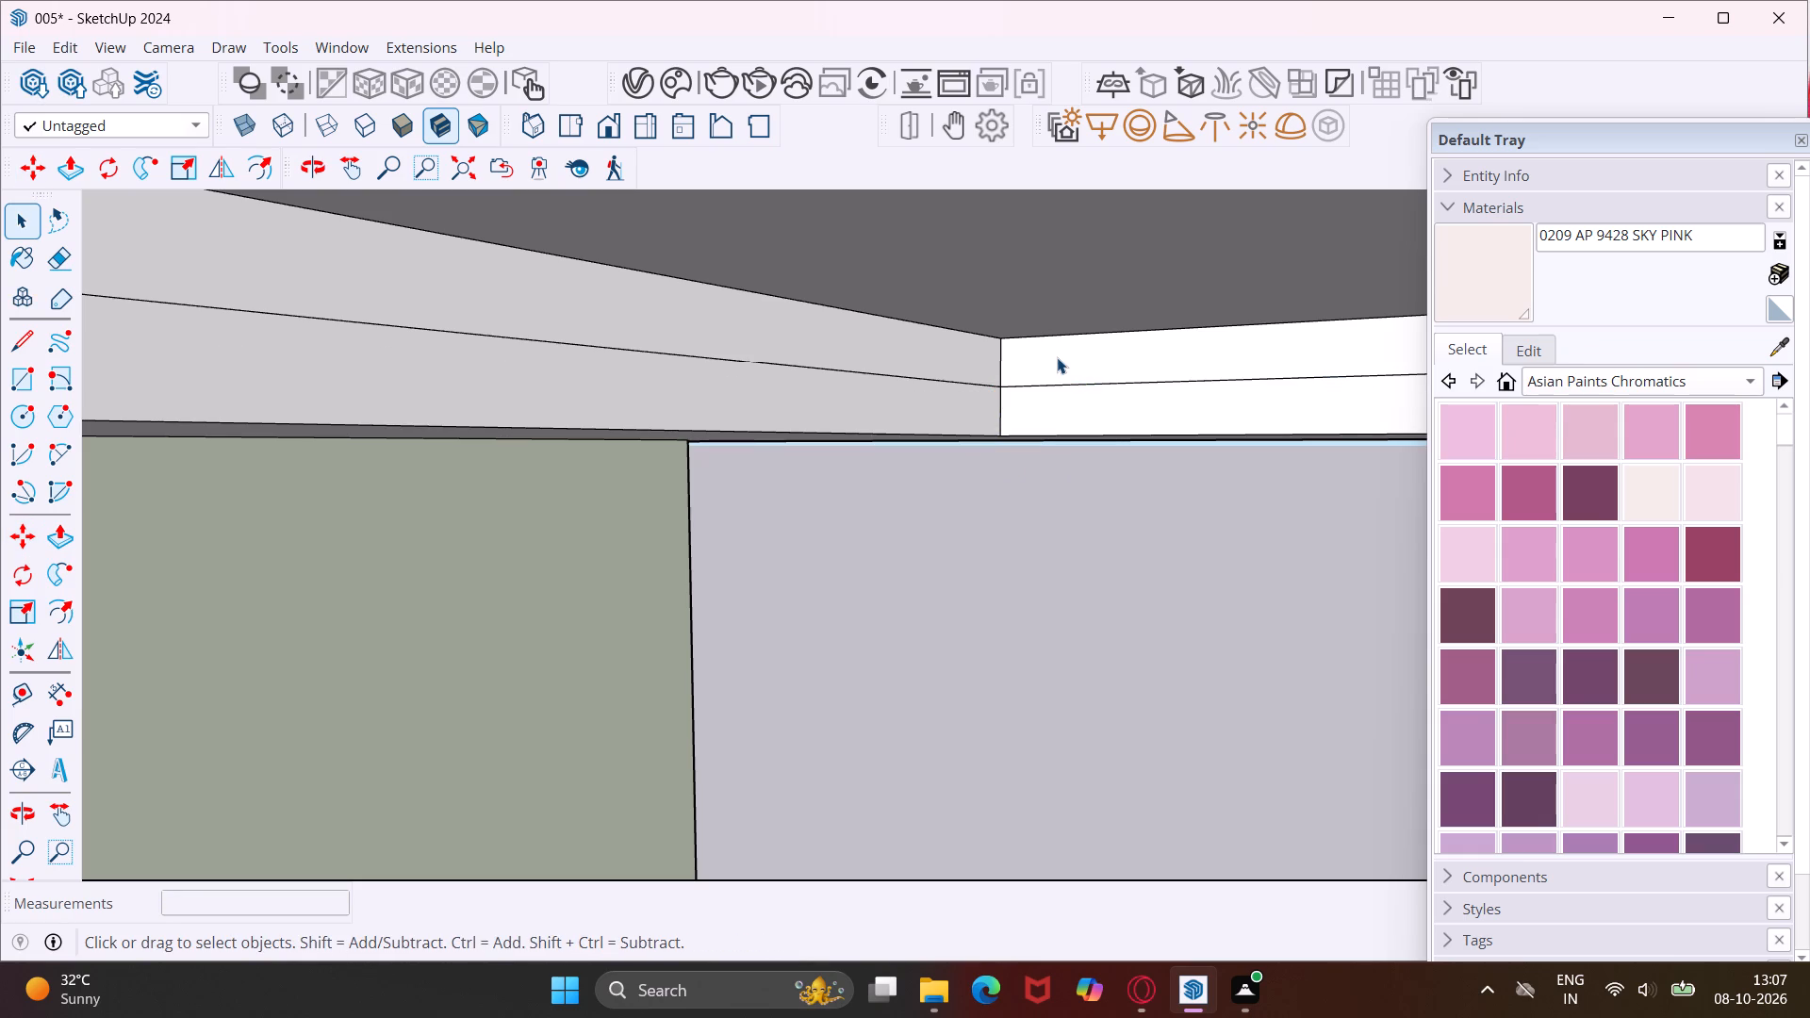
Paint the upper and lower bands of the recess side faces above the bottle-shelf cabinets and opposite the window with 0209 AP 9428 SKY PINK.
left_click(1478, 285)
left_click(1282, 356)
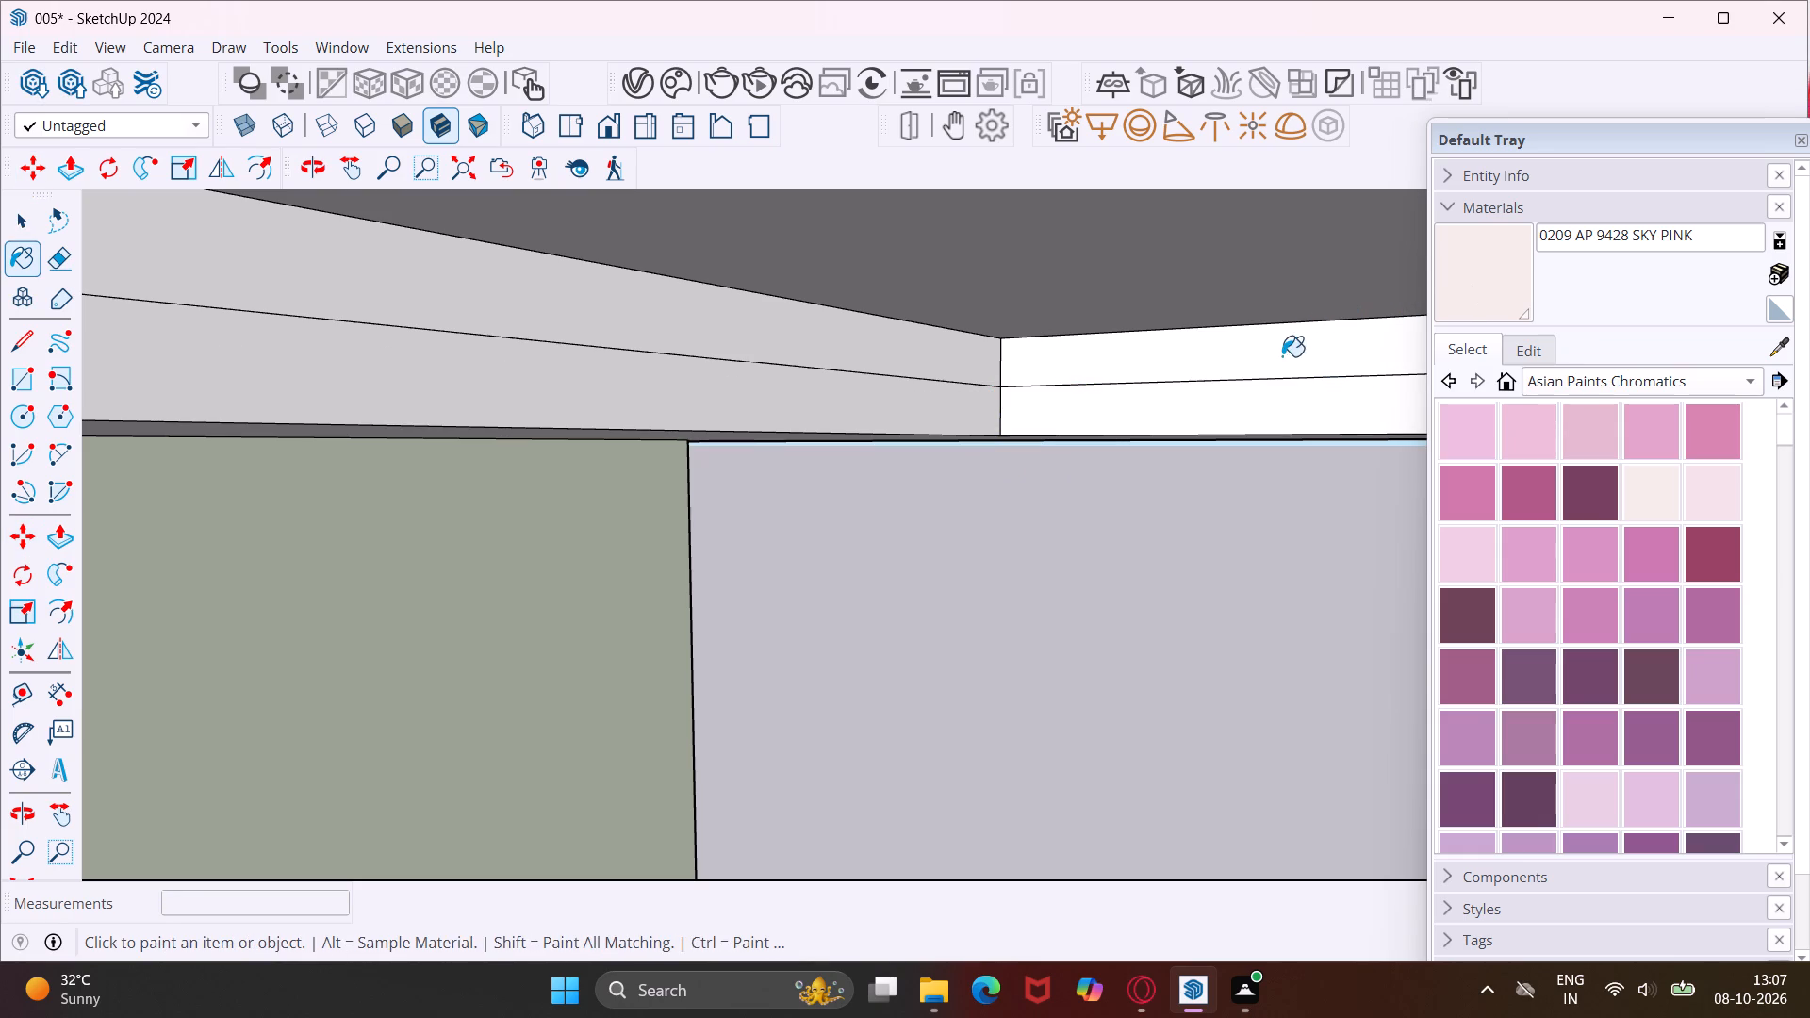
left_click(1272, 401)
scroll(1278, 370, "up", 3)
left_click(1283, 359)
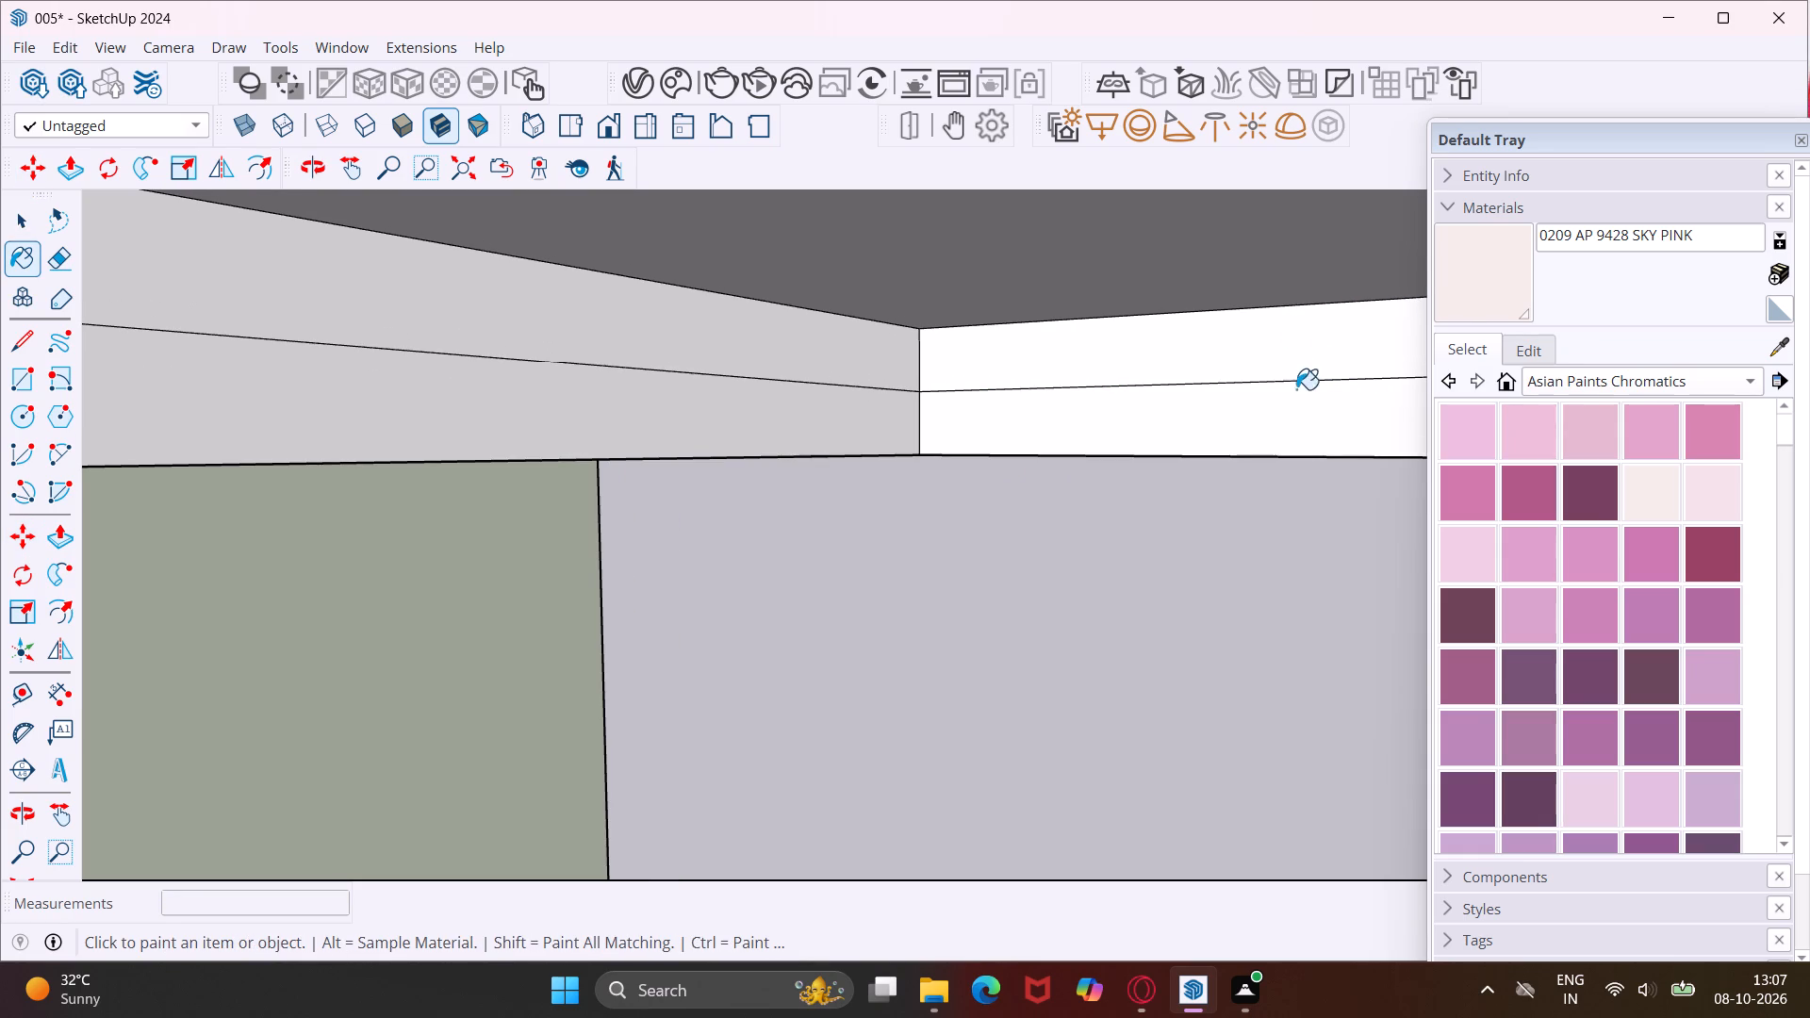
left_click(1294, 411)
left_click(844, 360)
left_click(857, 404)
left_click(964, 366)
left_click(985, 422)
Paint the recessed ceiling face and the surrounding lower ceiling with 0209 AP 9428 SKY PINK, reapplying it to the adjoining lower side band.
left_click(1040, 292)
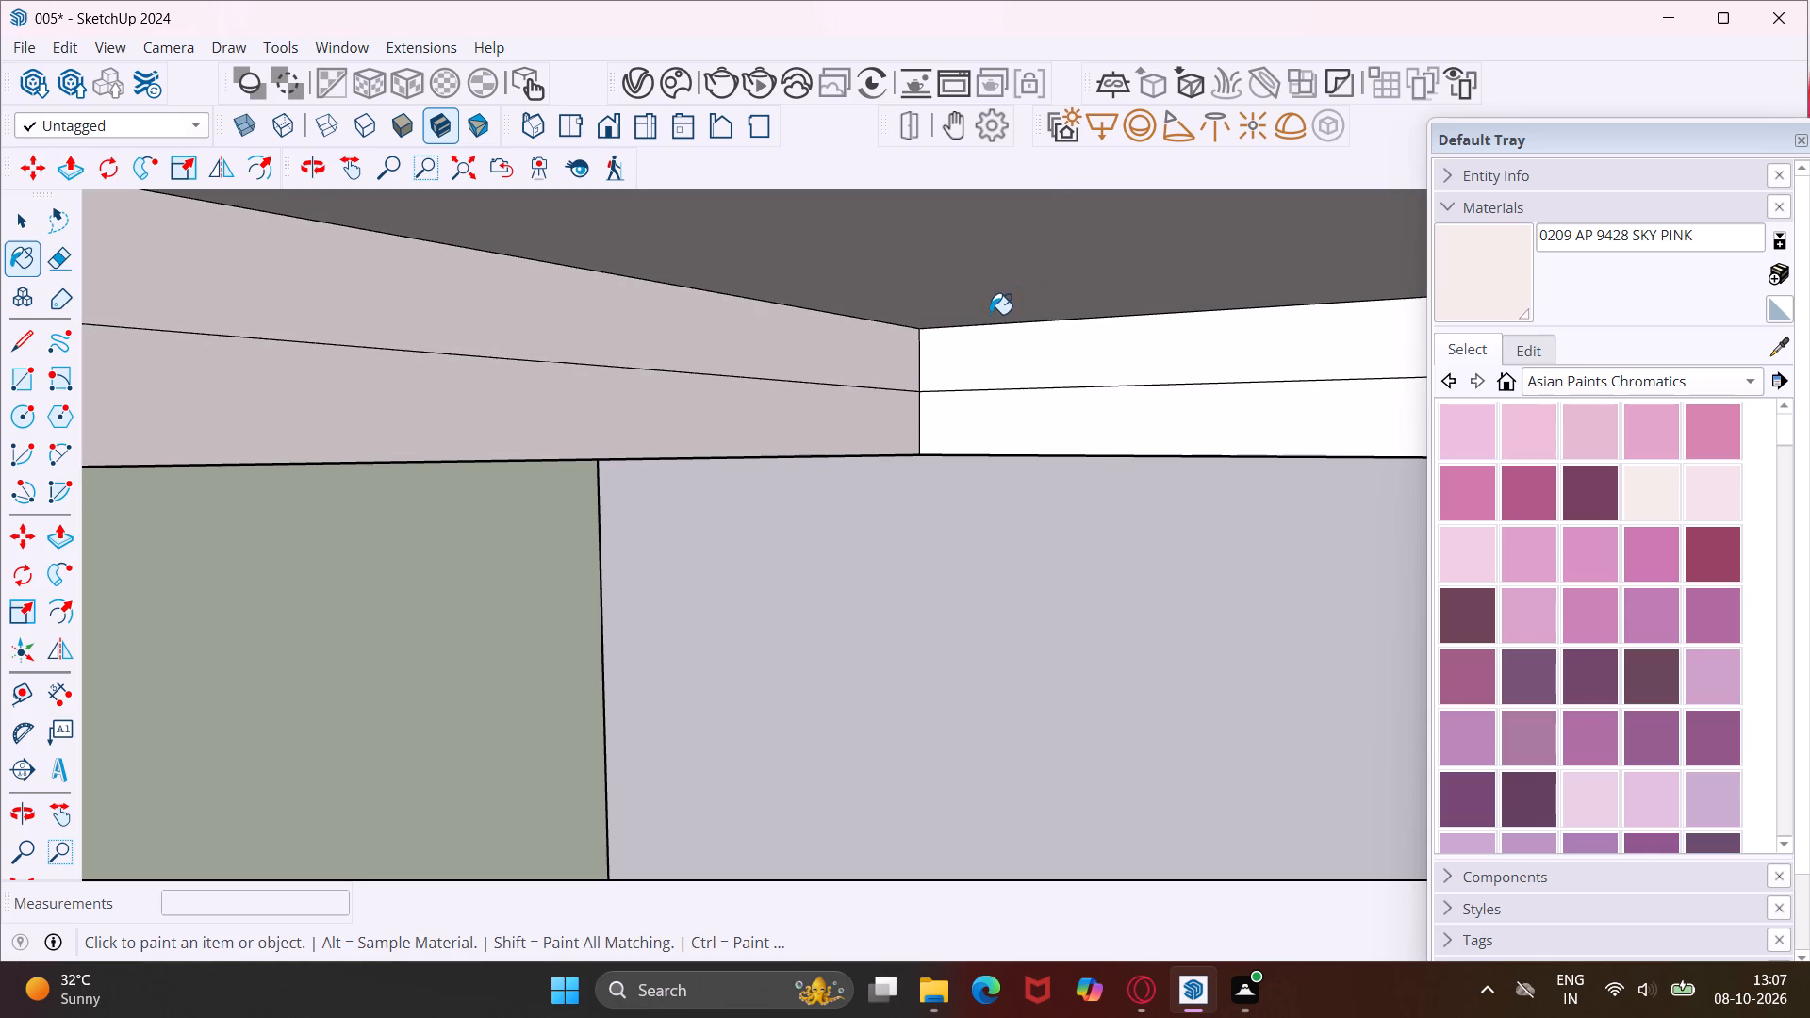
scroll(986, 317, "down", 4)
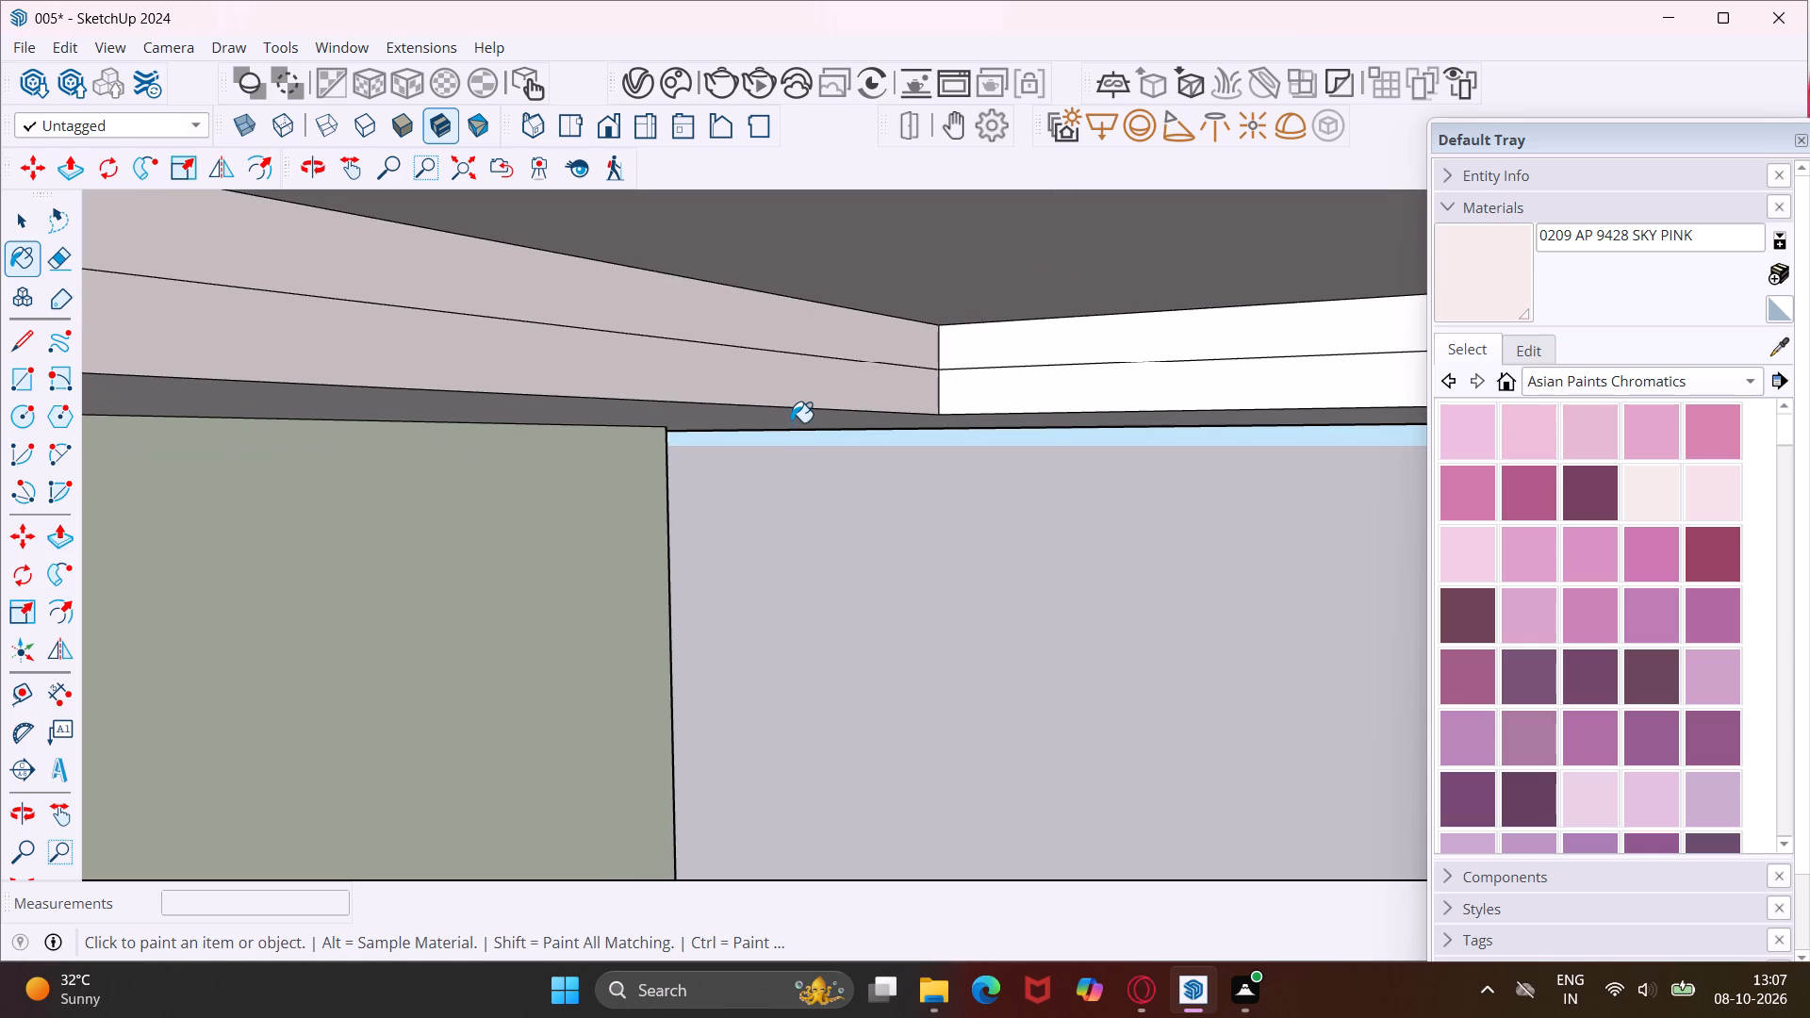
left_click(791, 422)
left_click(1012, 389)
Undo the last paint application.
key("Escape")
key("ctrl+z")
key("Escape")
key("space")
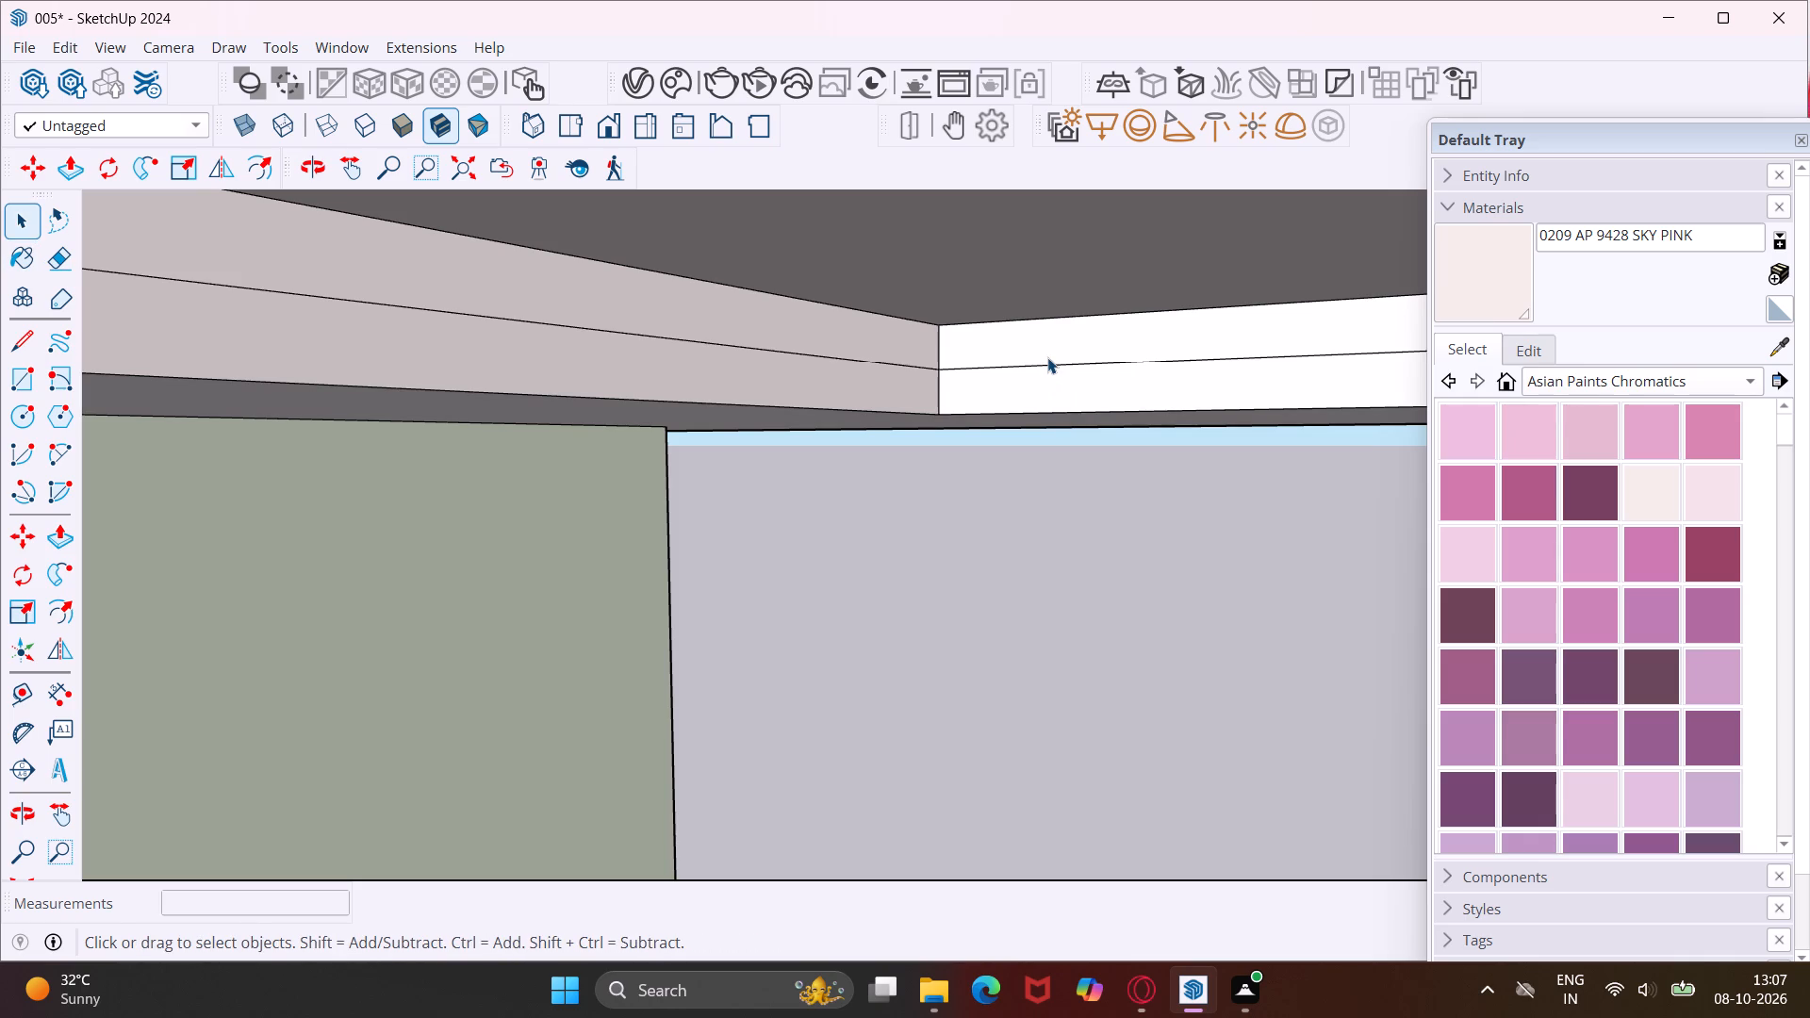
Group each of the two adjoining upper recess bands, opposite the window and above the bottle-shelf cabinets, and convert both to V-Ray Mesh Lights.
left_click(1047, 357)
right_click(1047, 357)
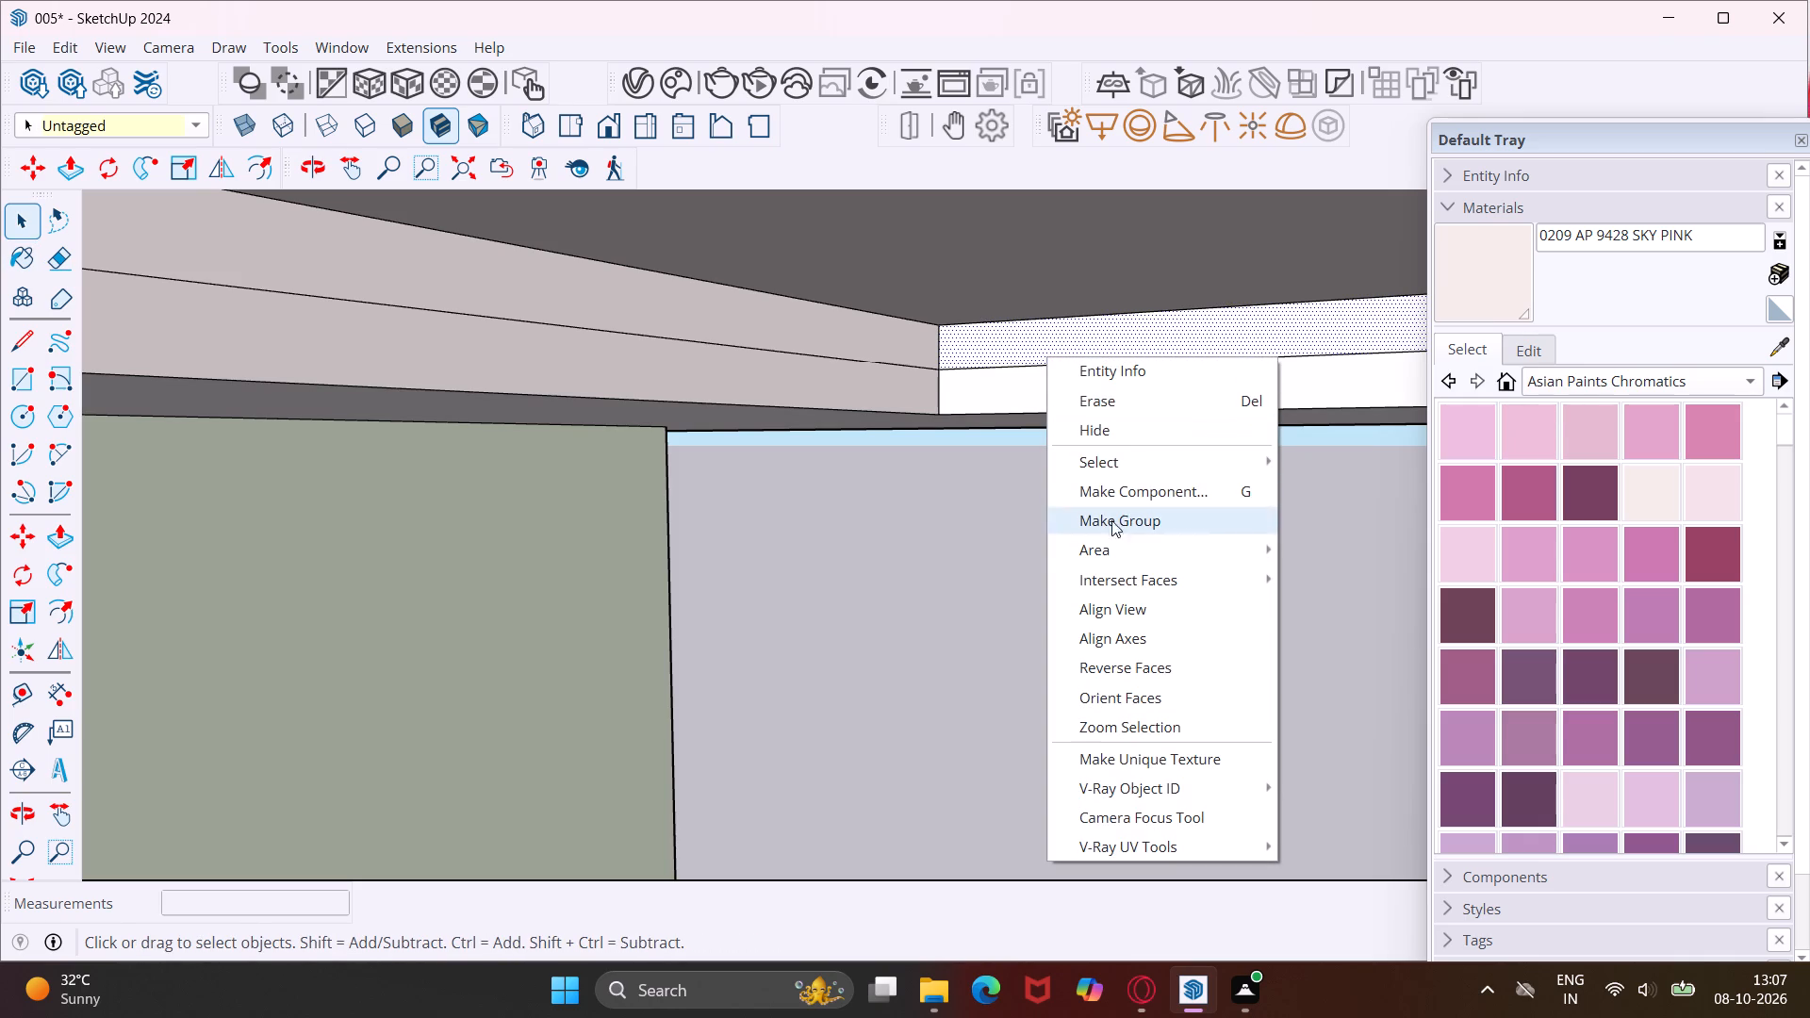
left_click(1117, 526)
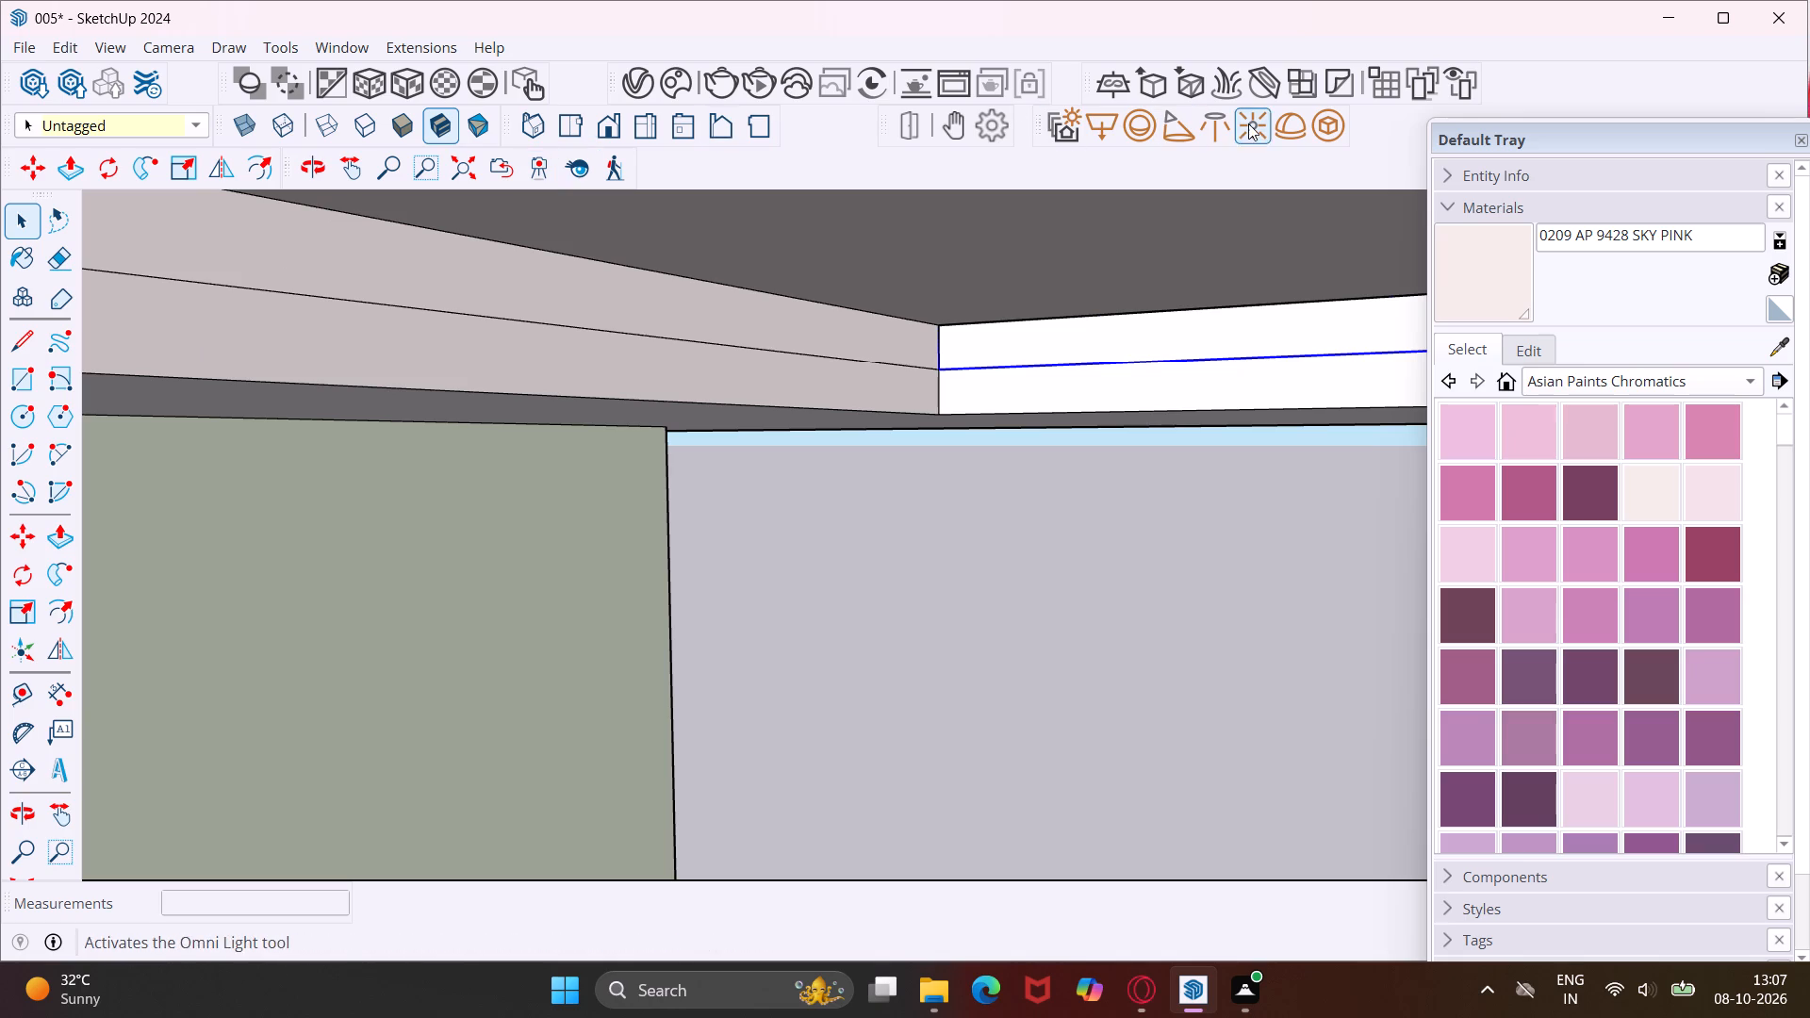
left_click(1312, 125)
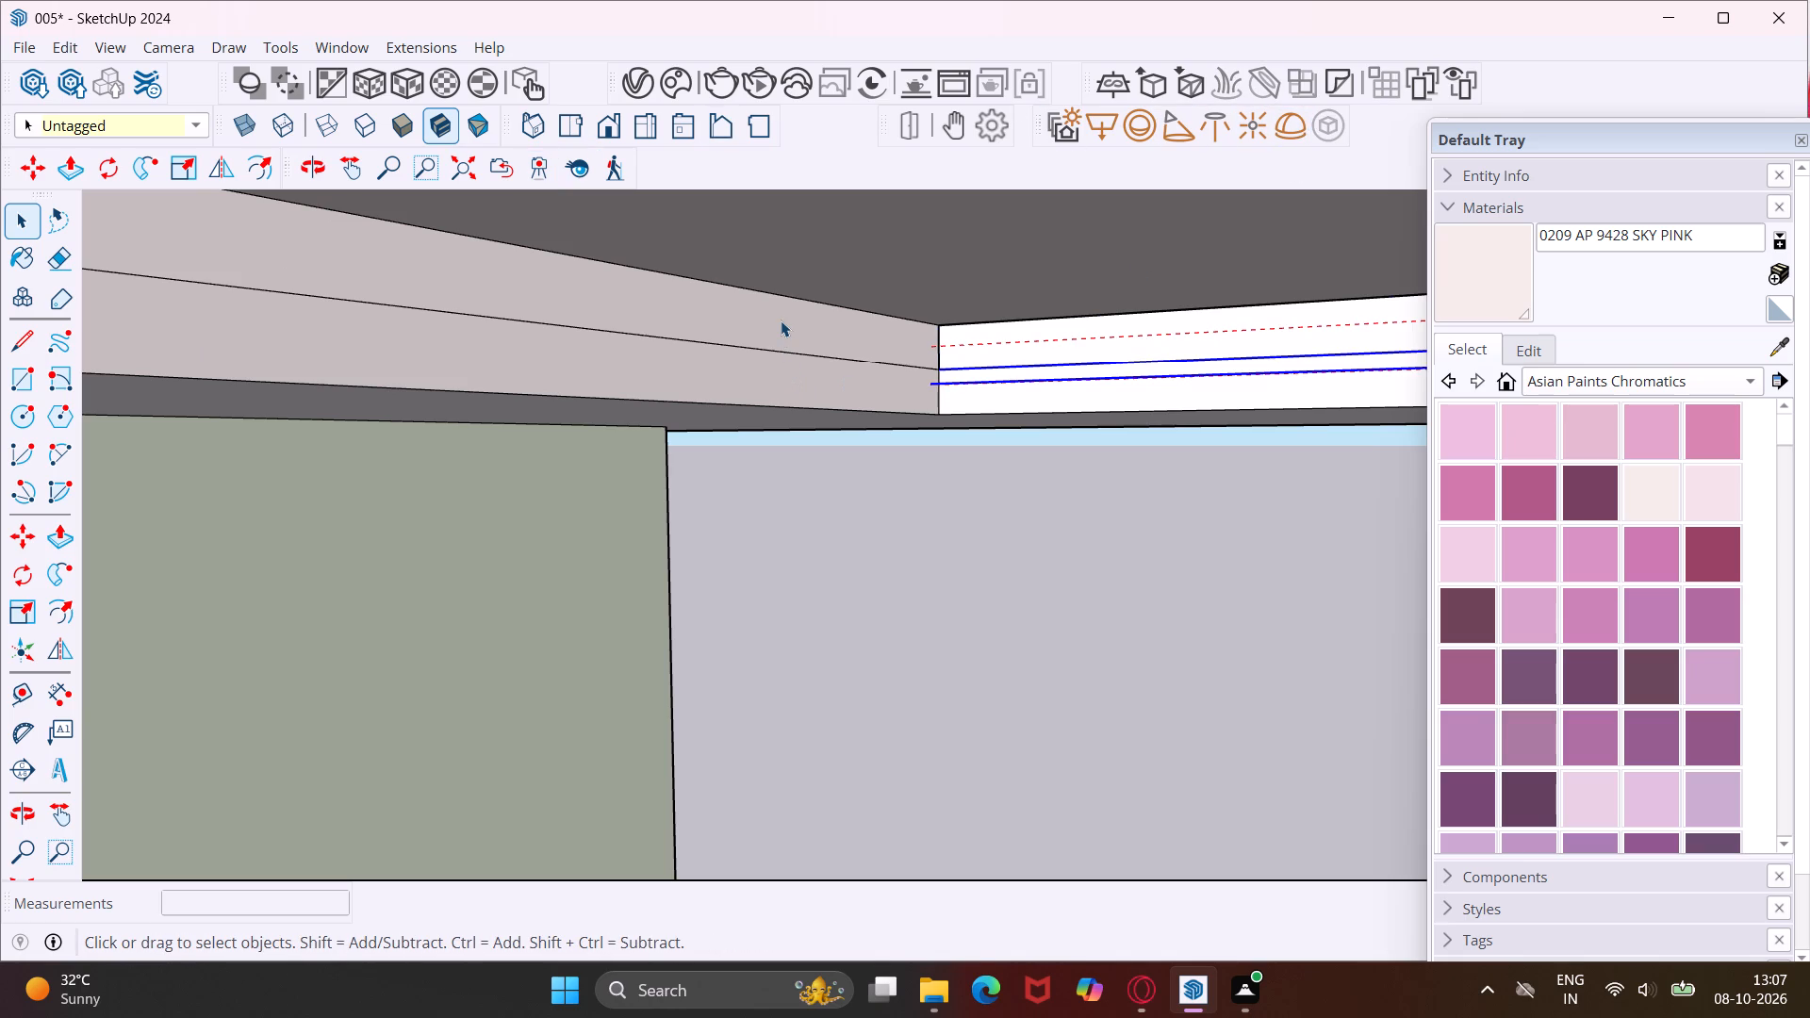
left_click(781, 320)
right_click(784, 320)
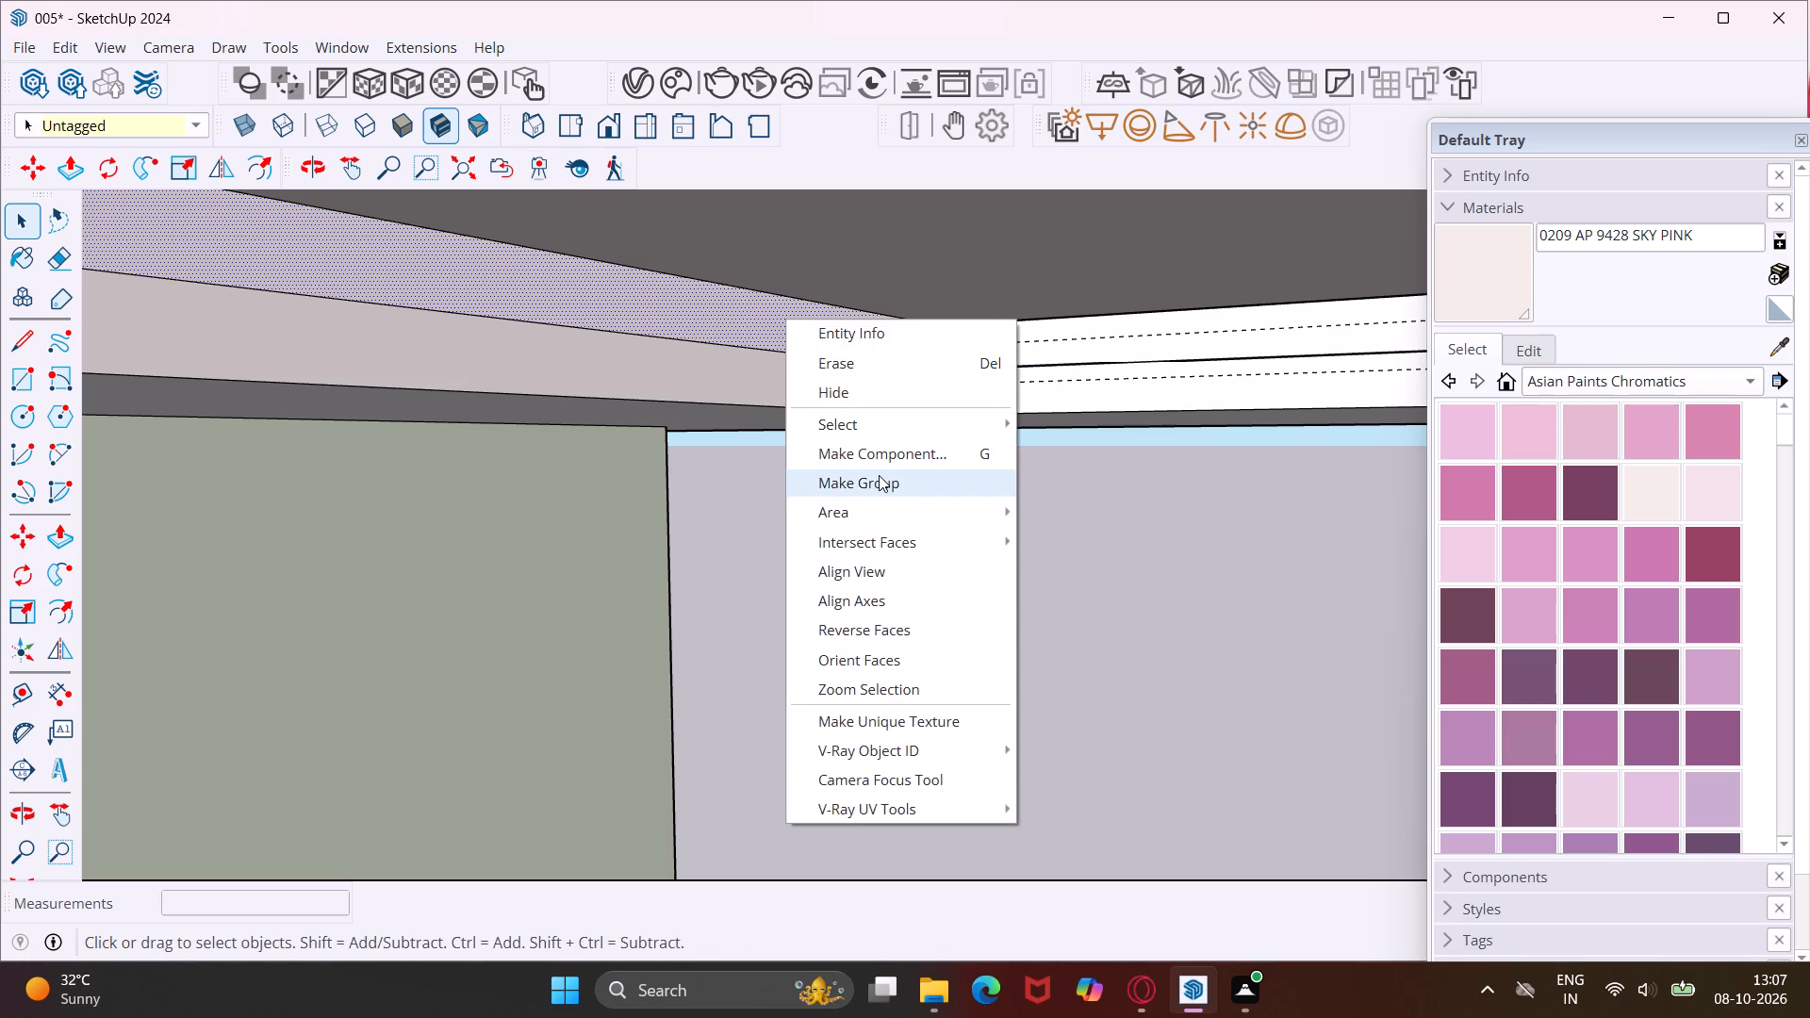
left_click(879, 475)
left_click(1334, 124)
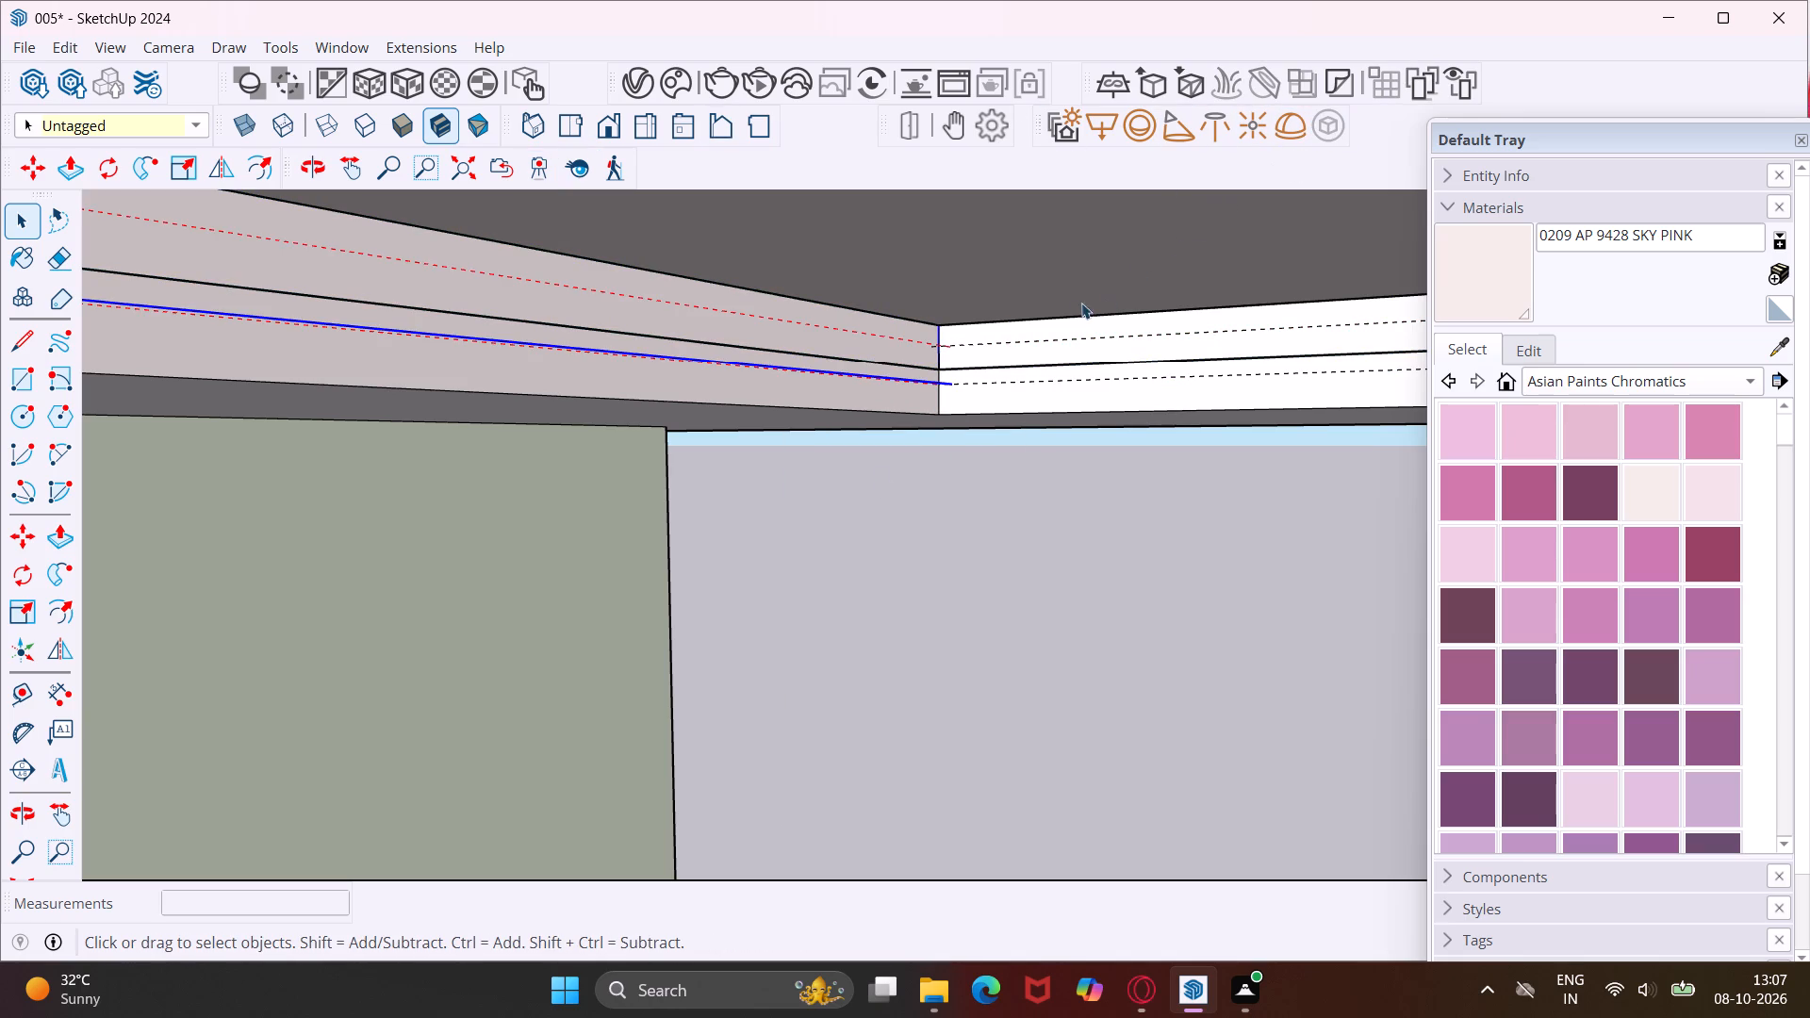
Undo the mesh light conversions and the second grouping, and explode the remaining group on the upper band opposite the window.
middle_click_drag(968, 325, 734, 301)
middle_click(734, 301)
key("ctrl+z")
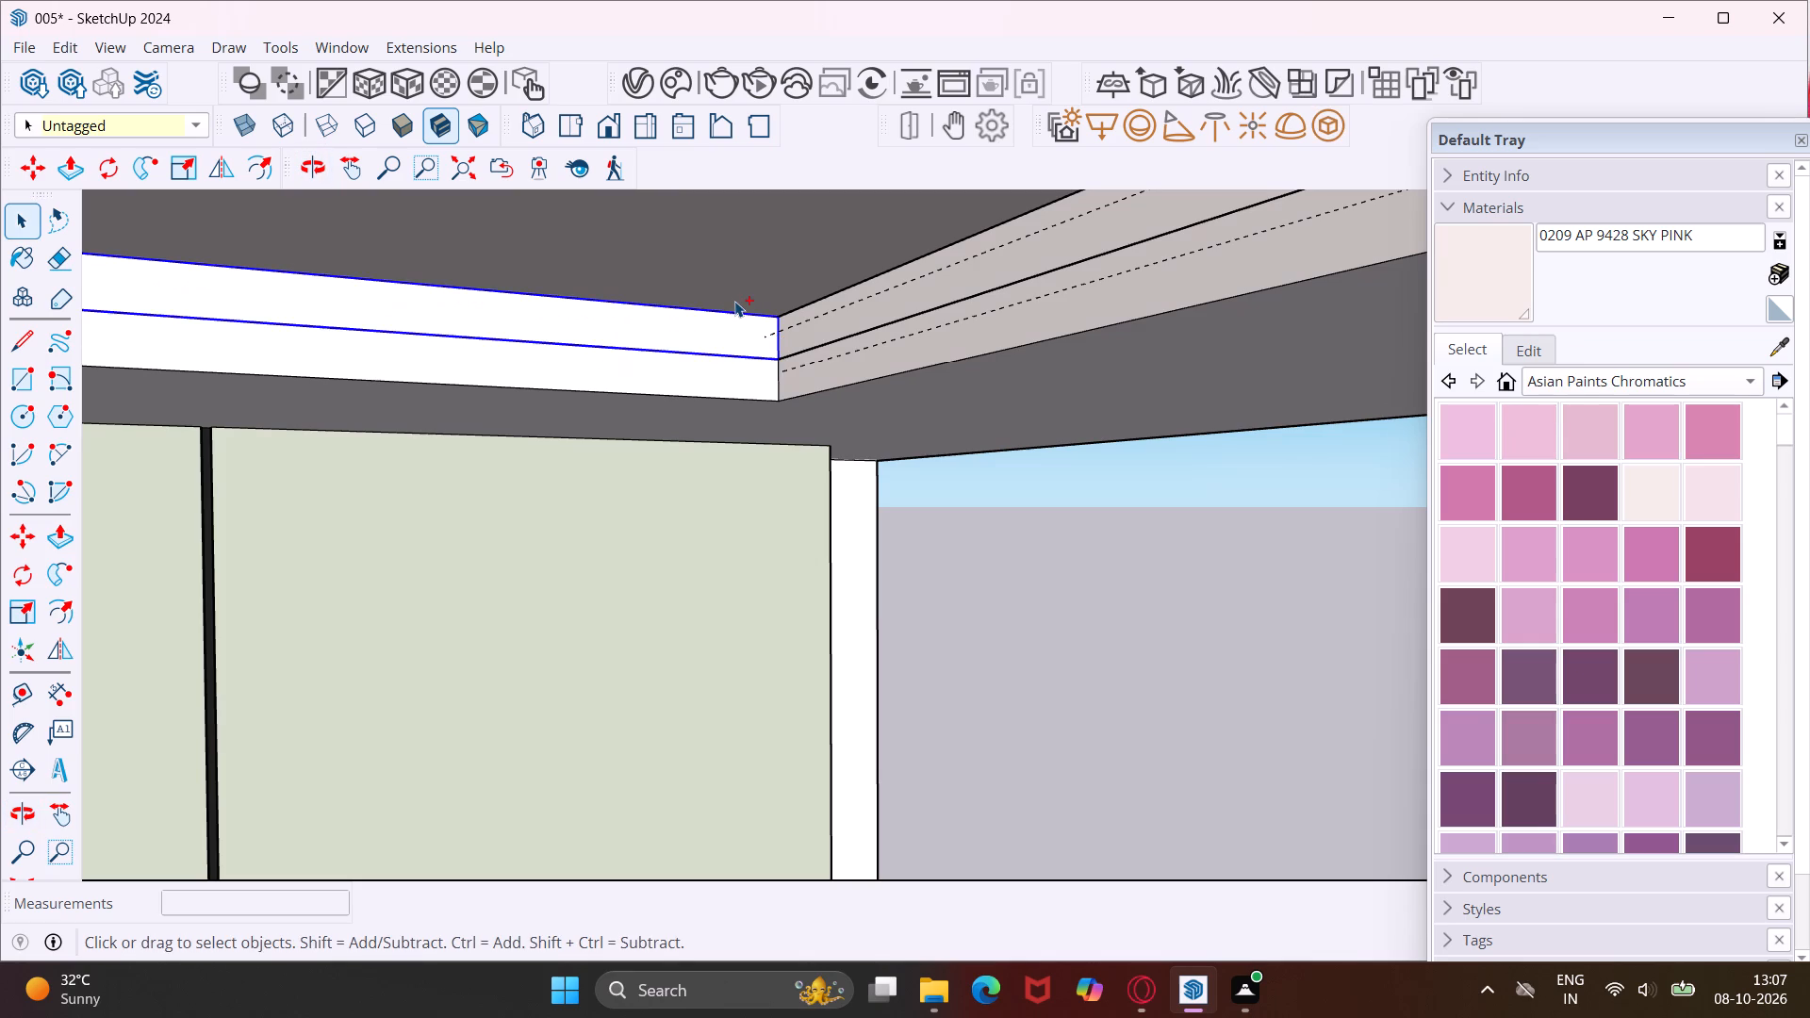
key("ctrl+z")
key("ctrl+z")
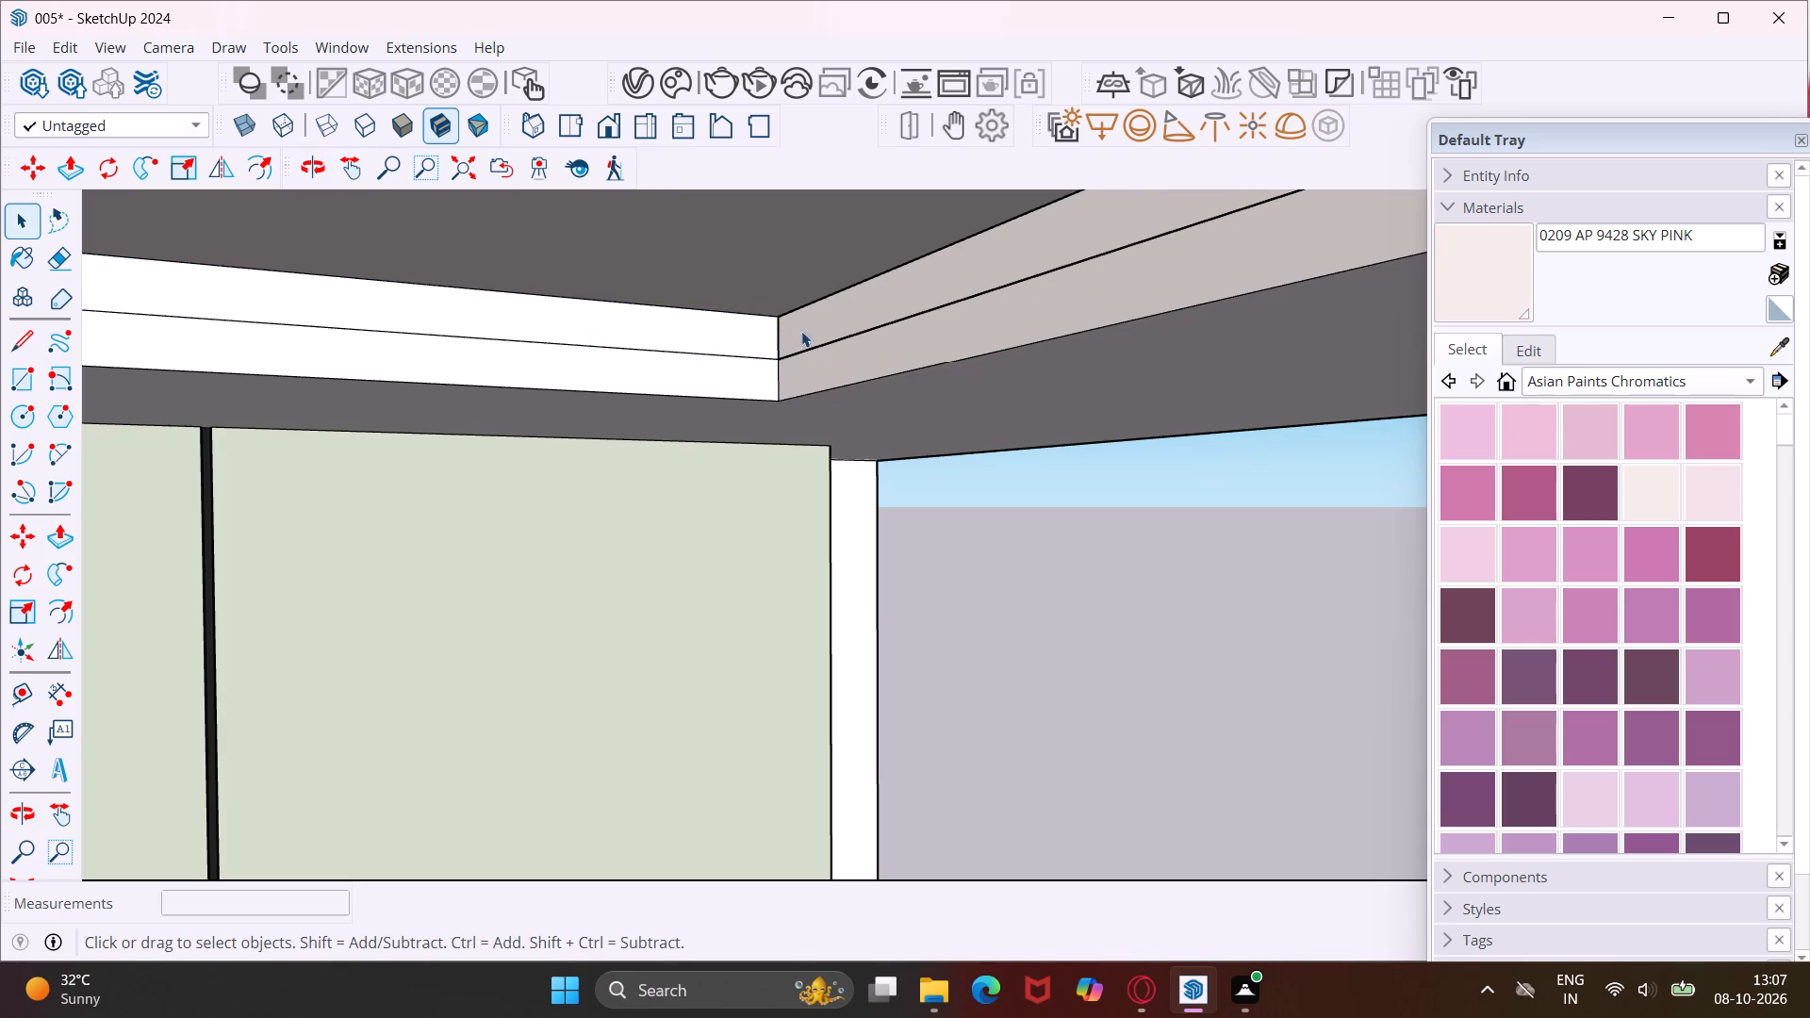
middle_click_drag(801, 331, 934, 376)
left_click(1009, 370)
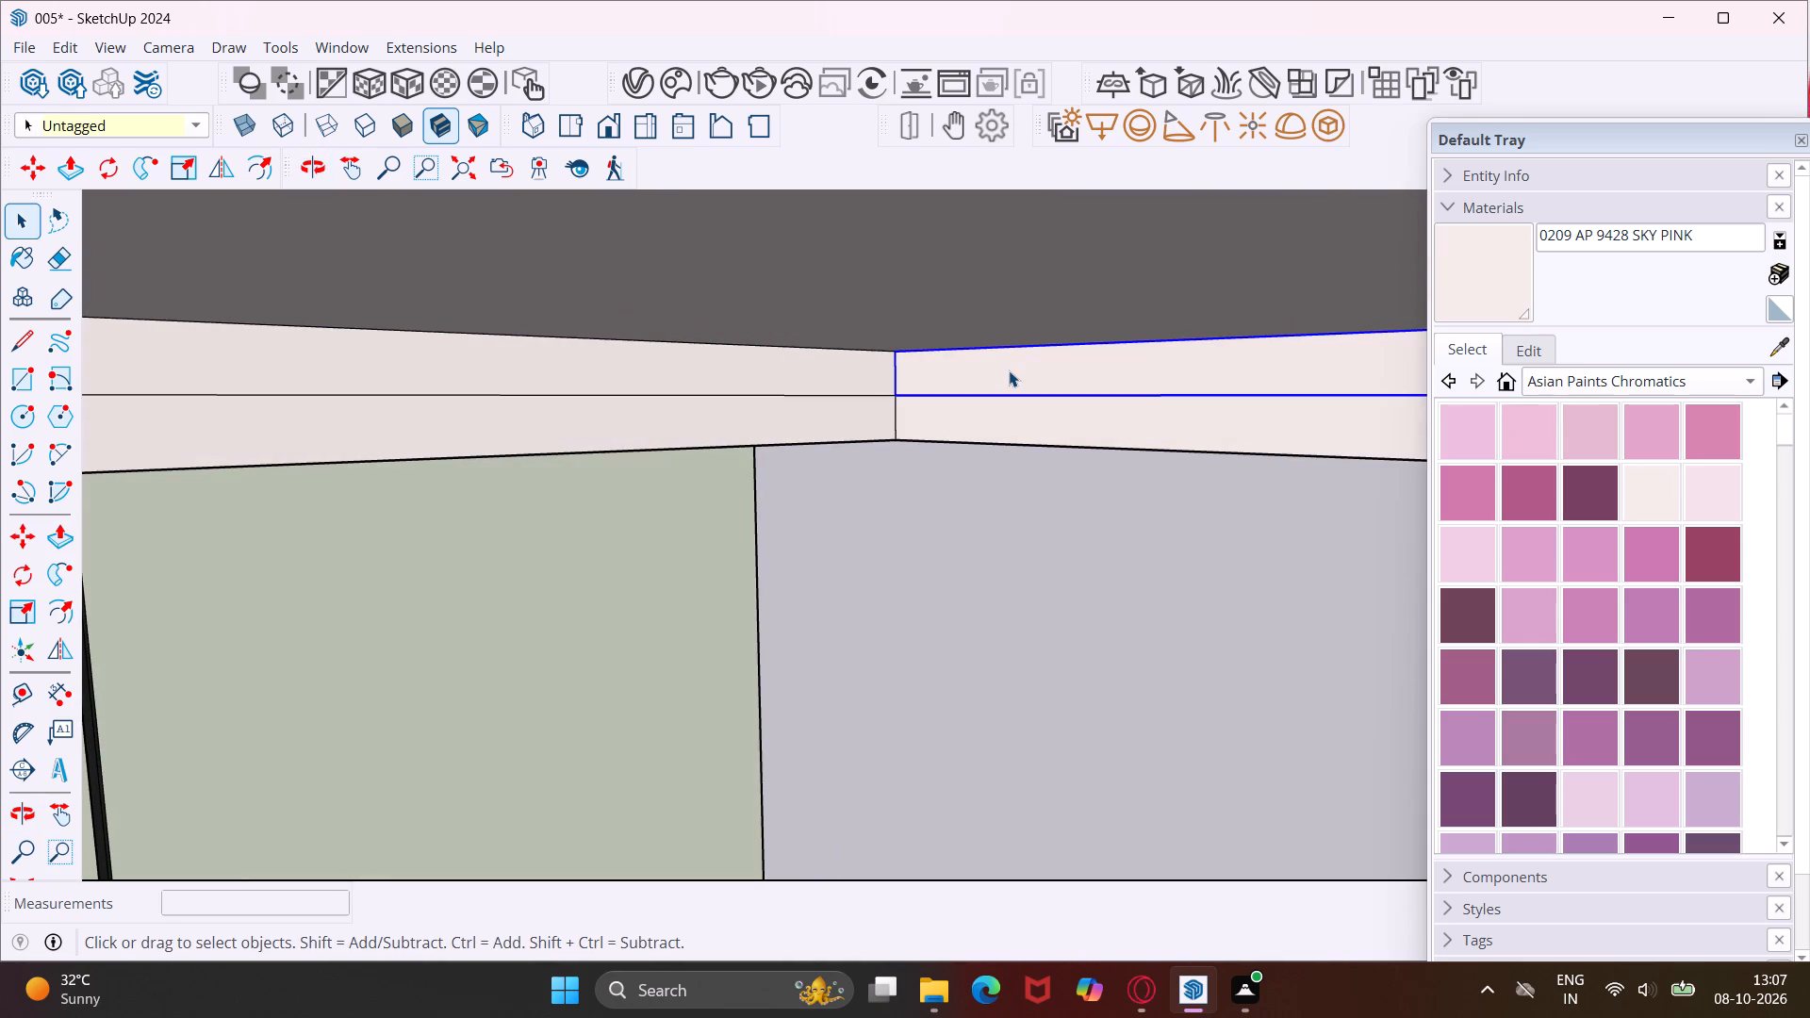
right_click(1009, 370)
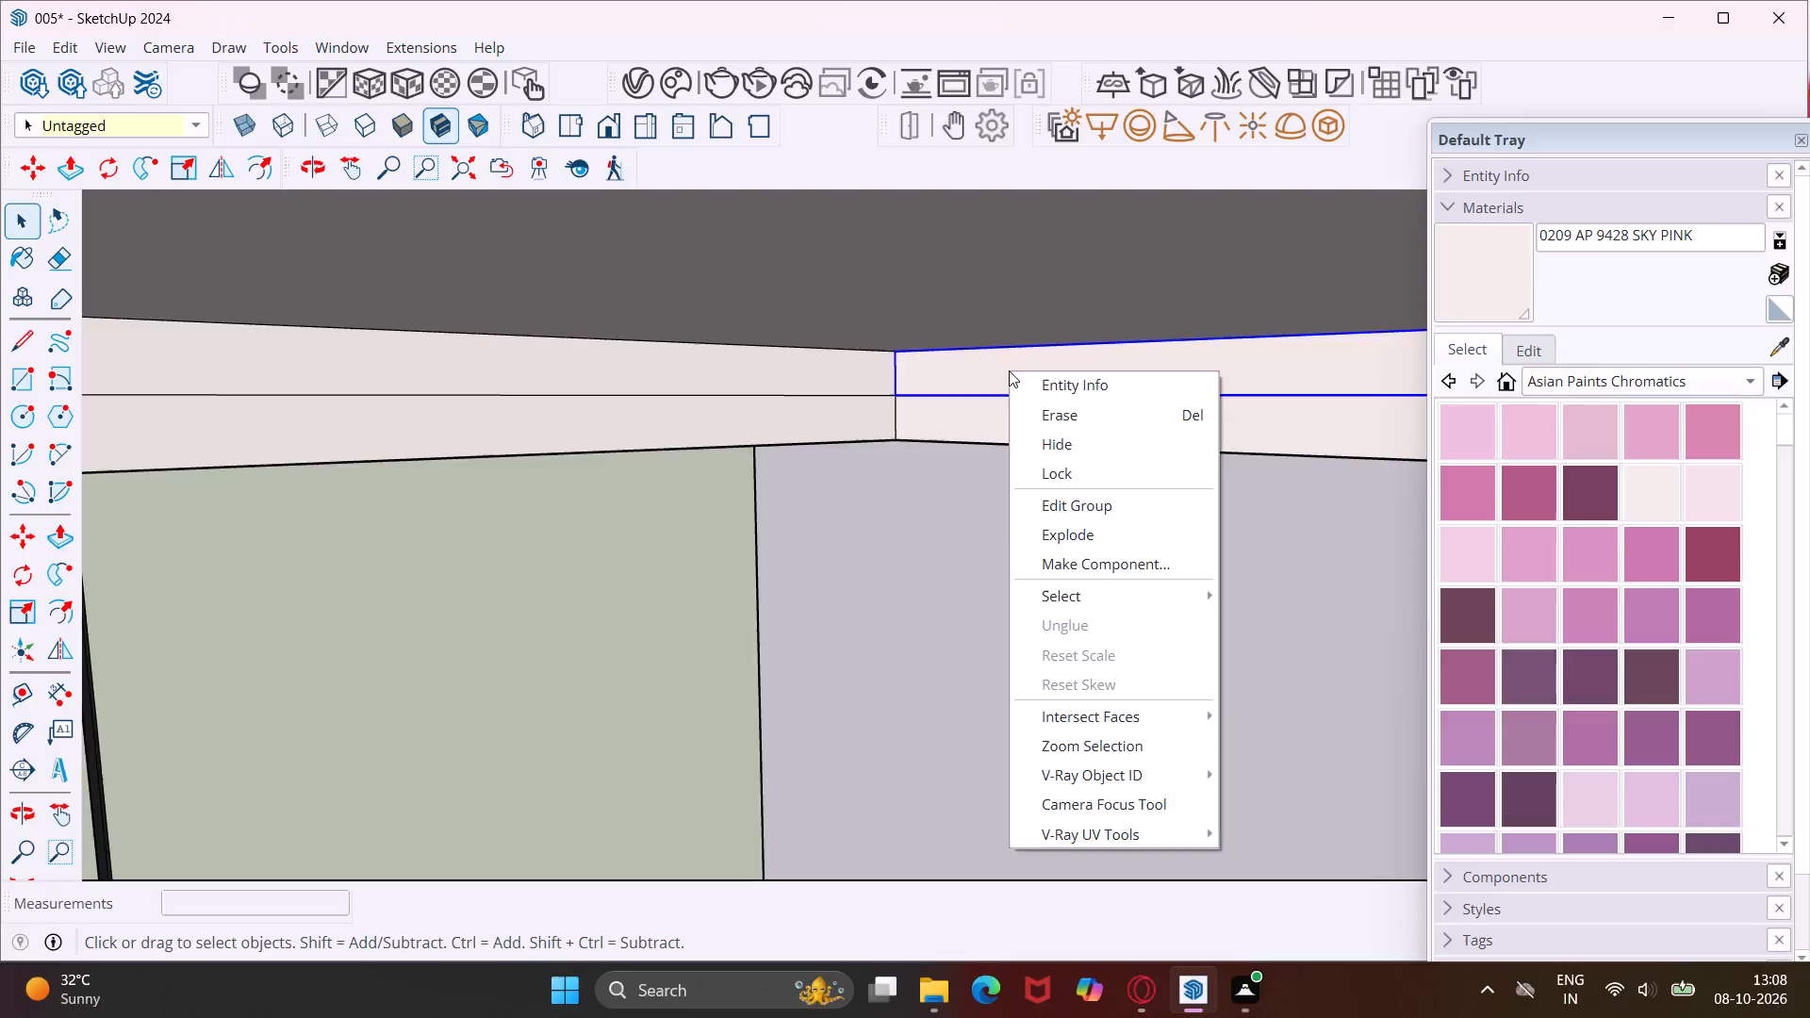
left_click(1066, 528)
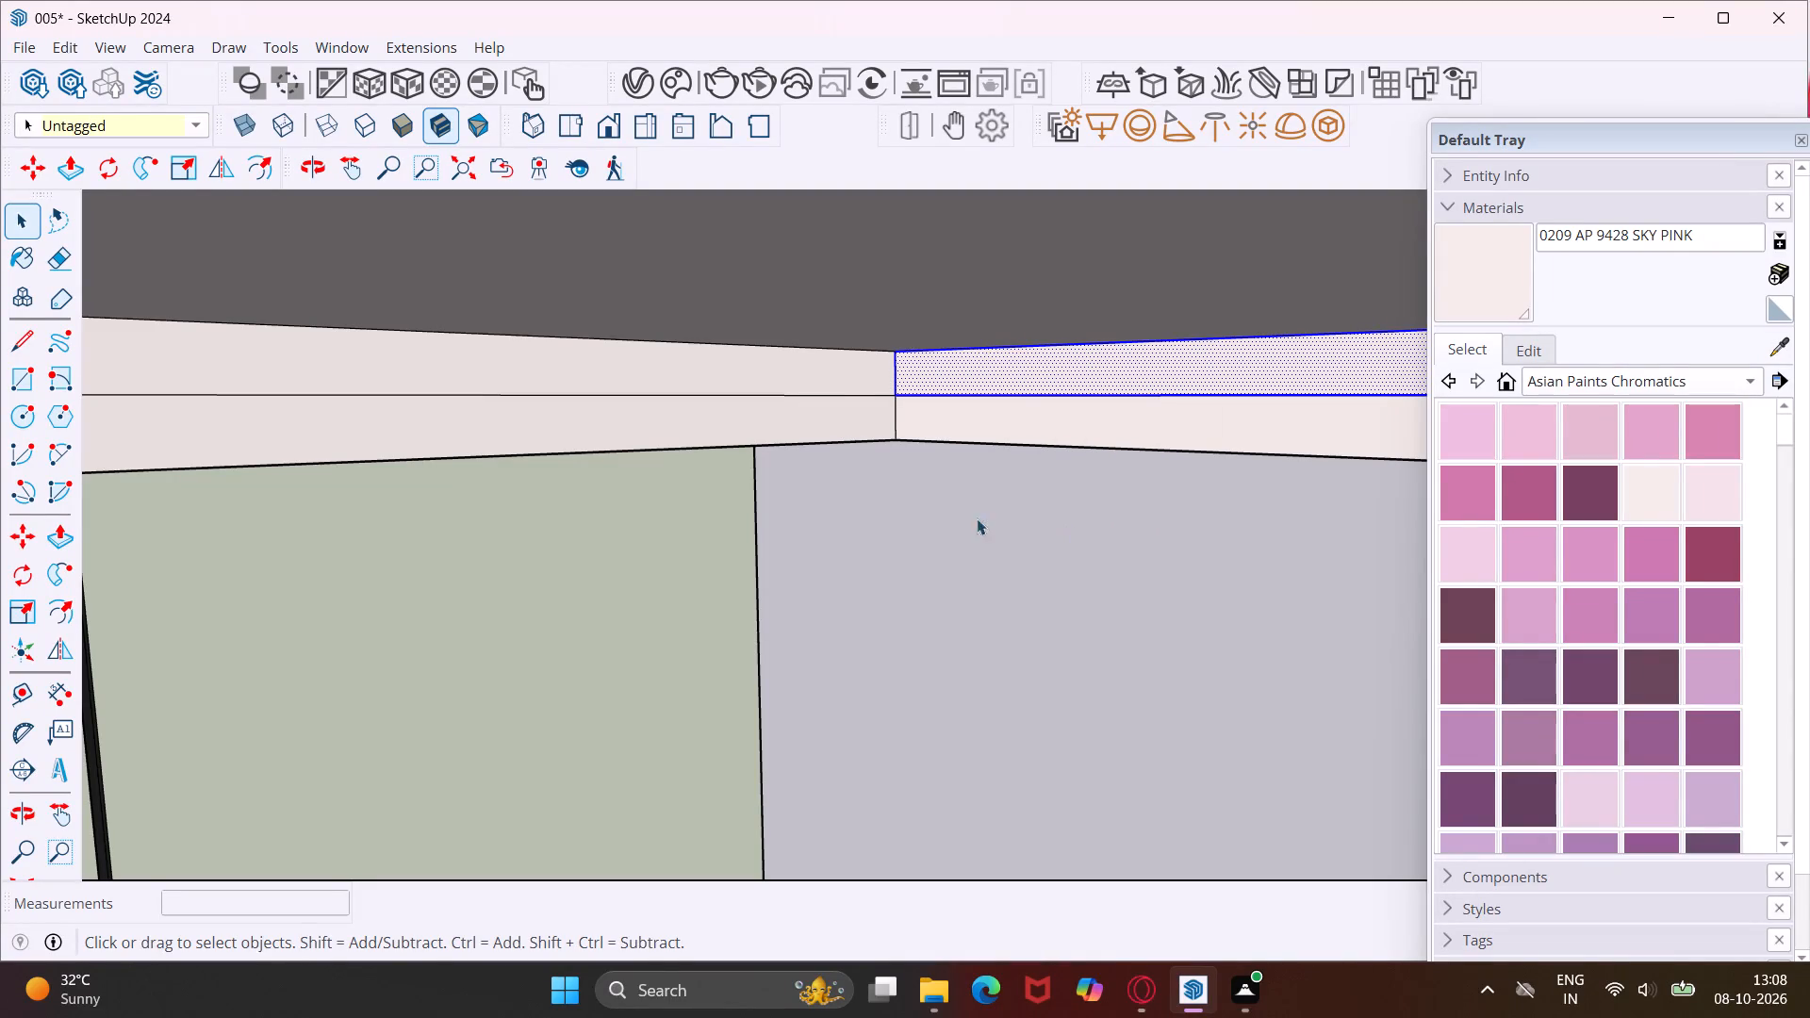
Push the upper recess bands opposite the window and above the bottle-shelf cabinets back by 1".
left_click(835, 387)
right_click(835, 387)
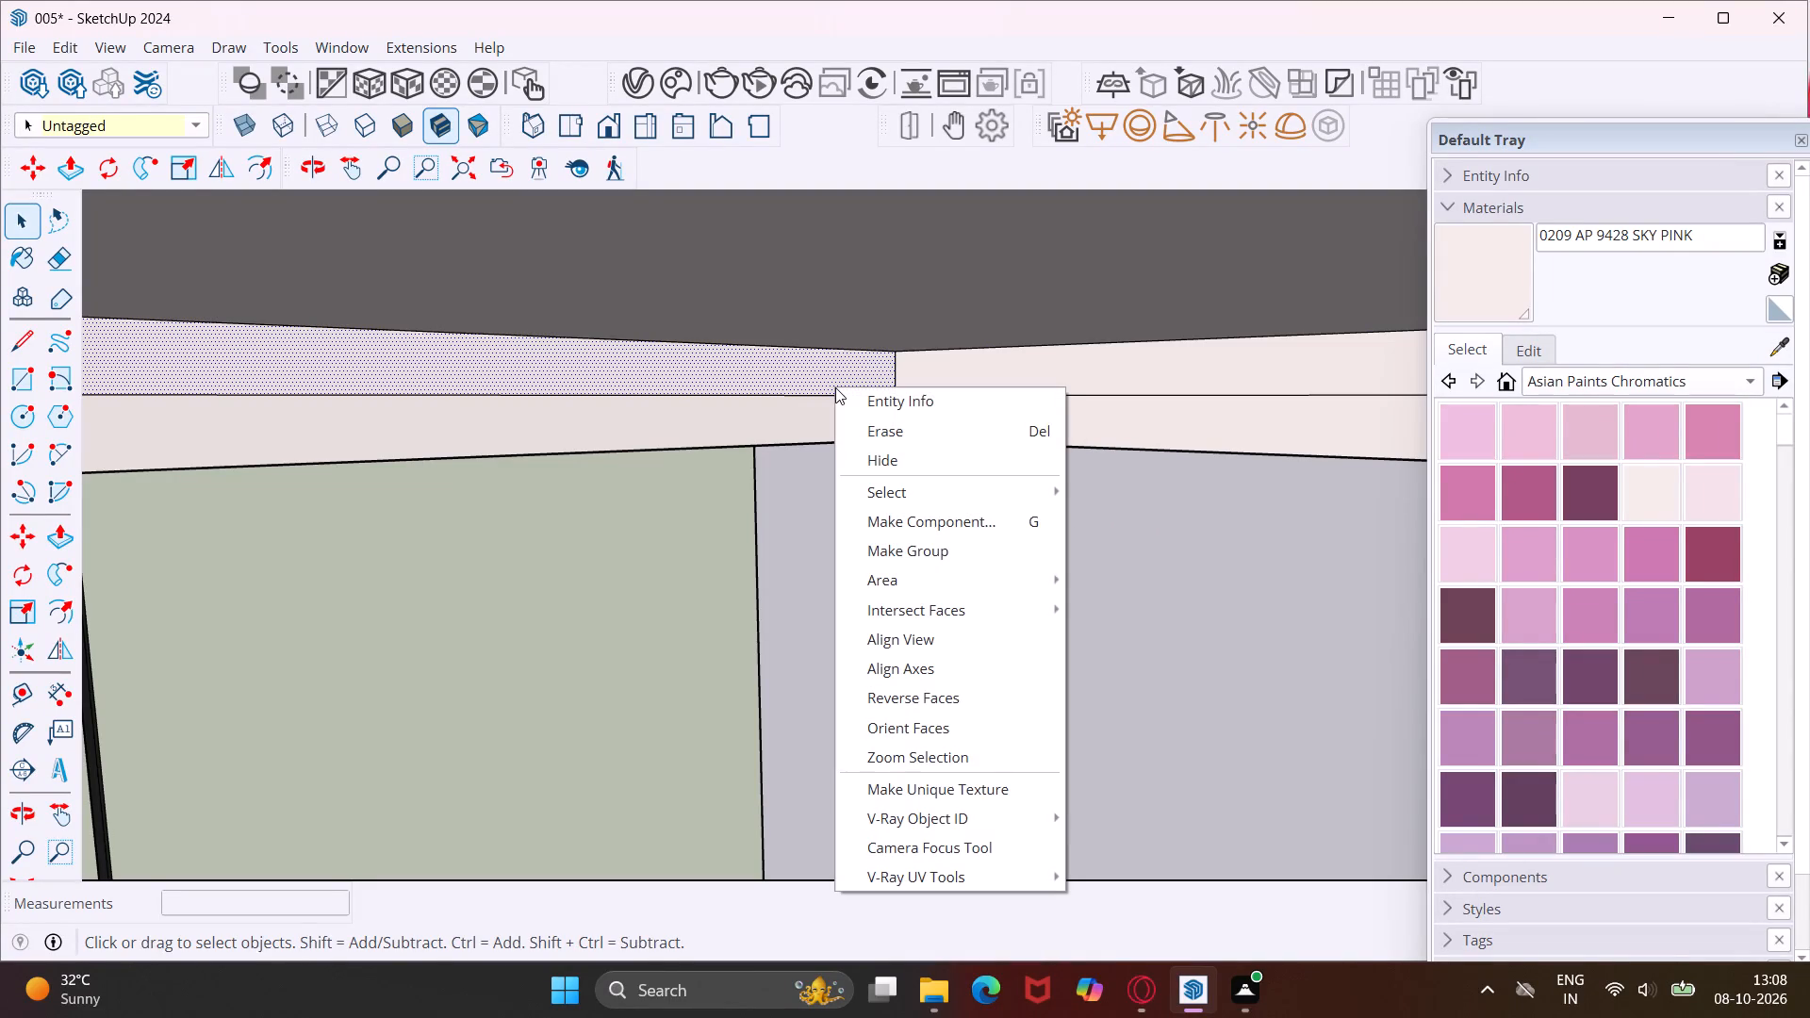
left_click(835, 387)
left_click(995, 347)
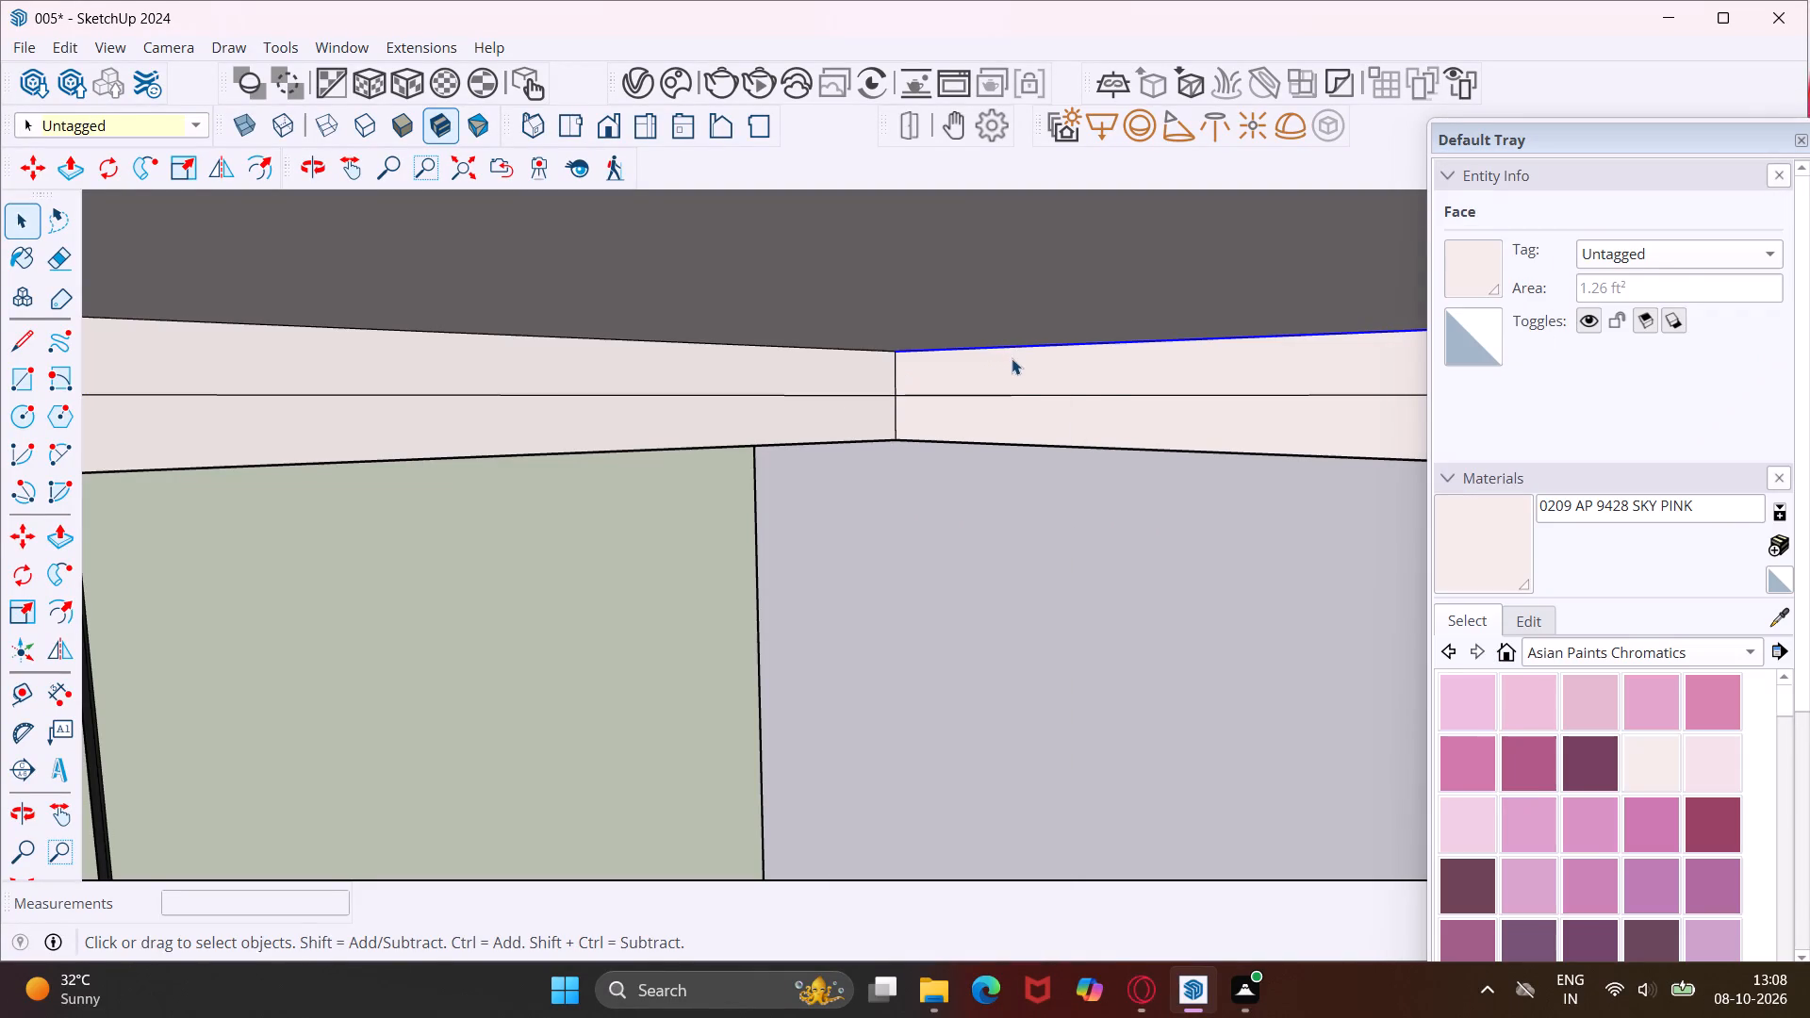
left_click(1012, 359)
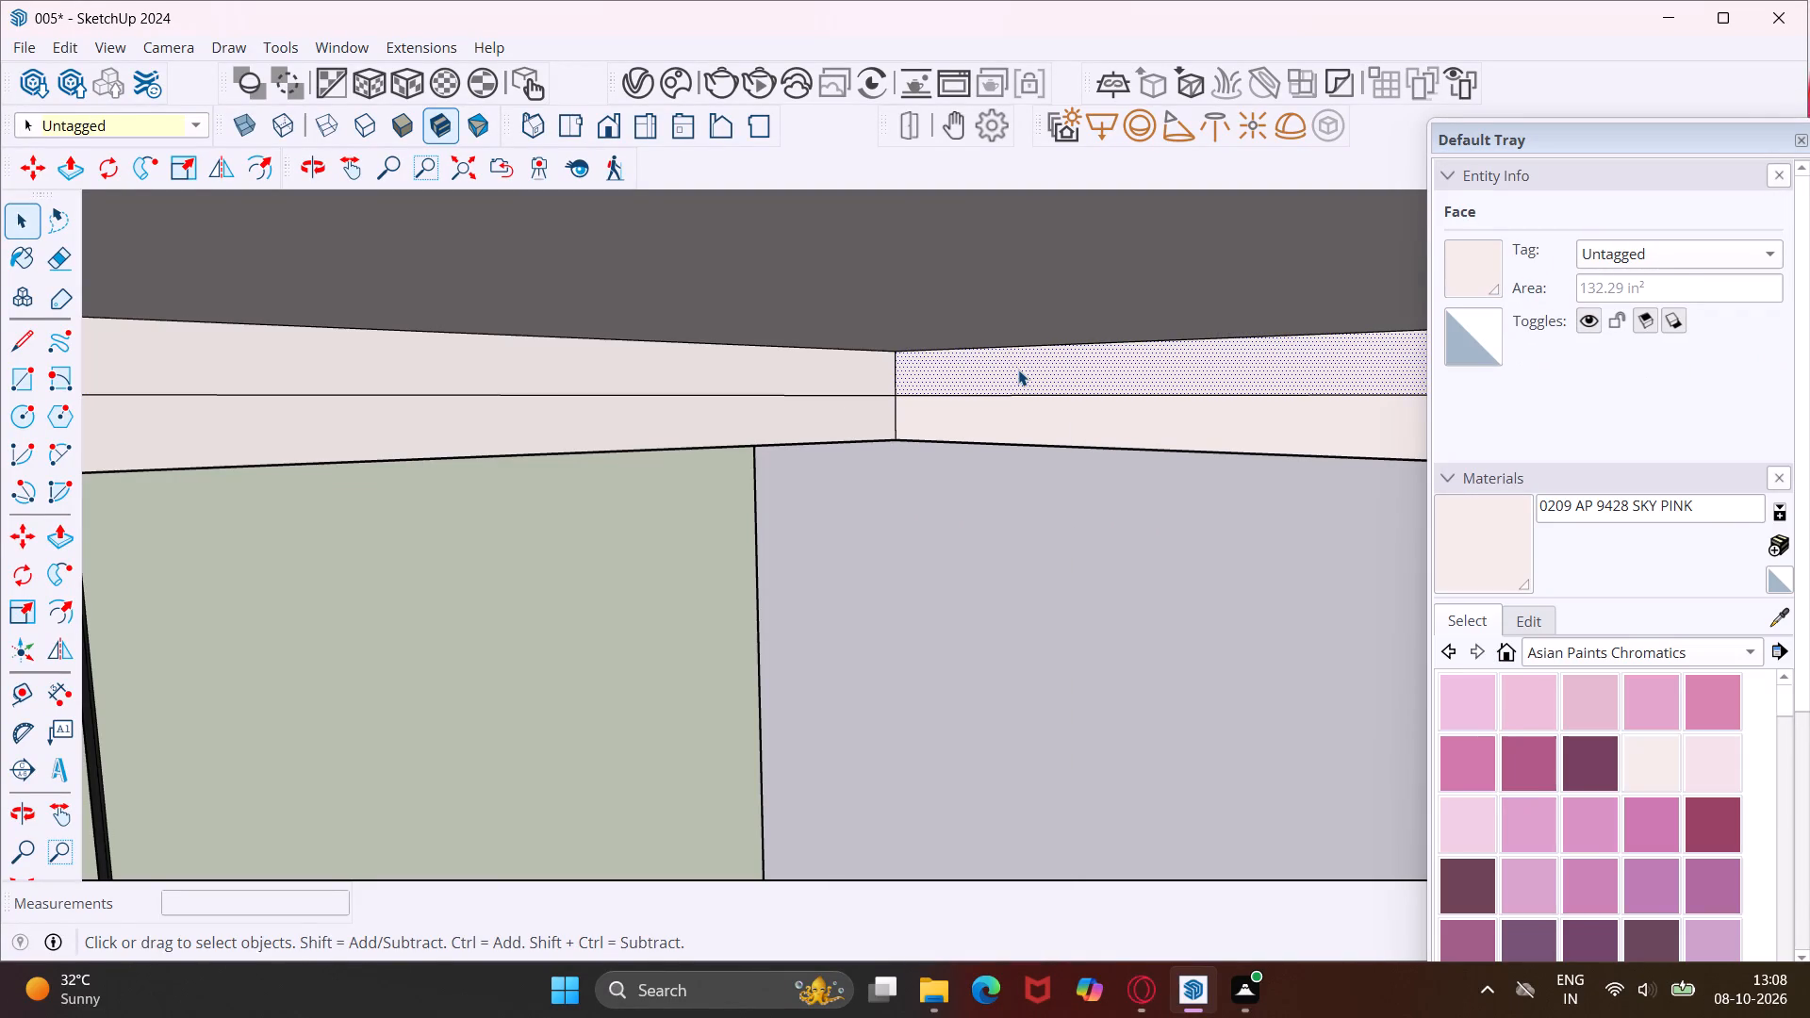
key("p")
left_click(1018, 369)
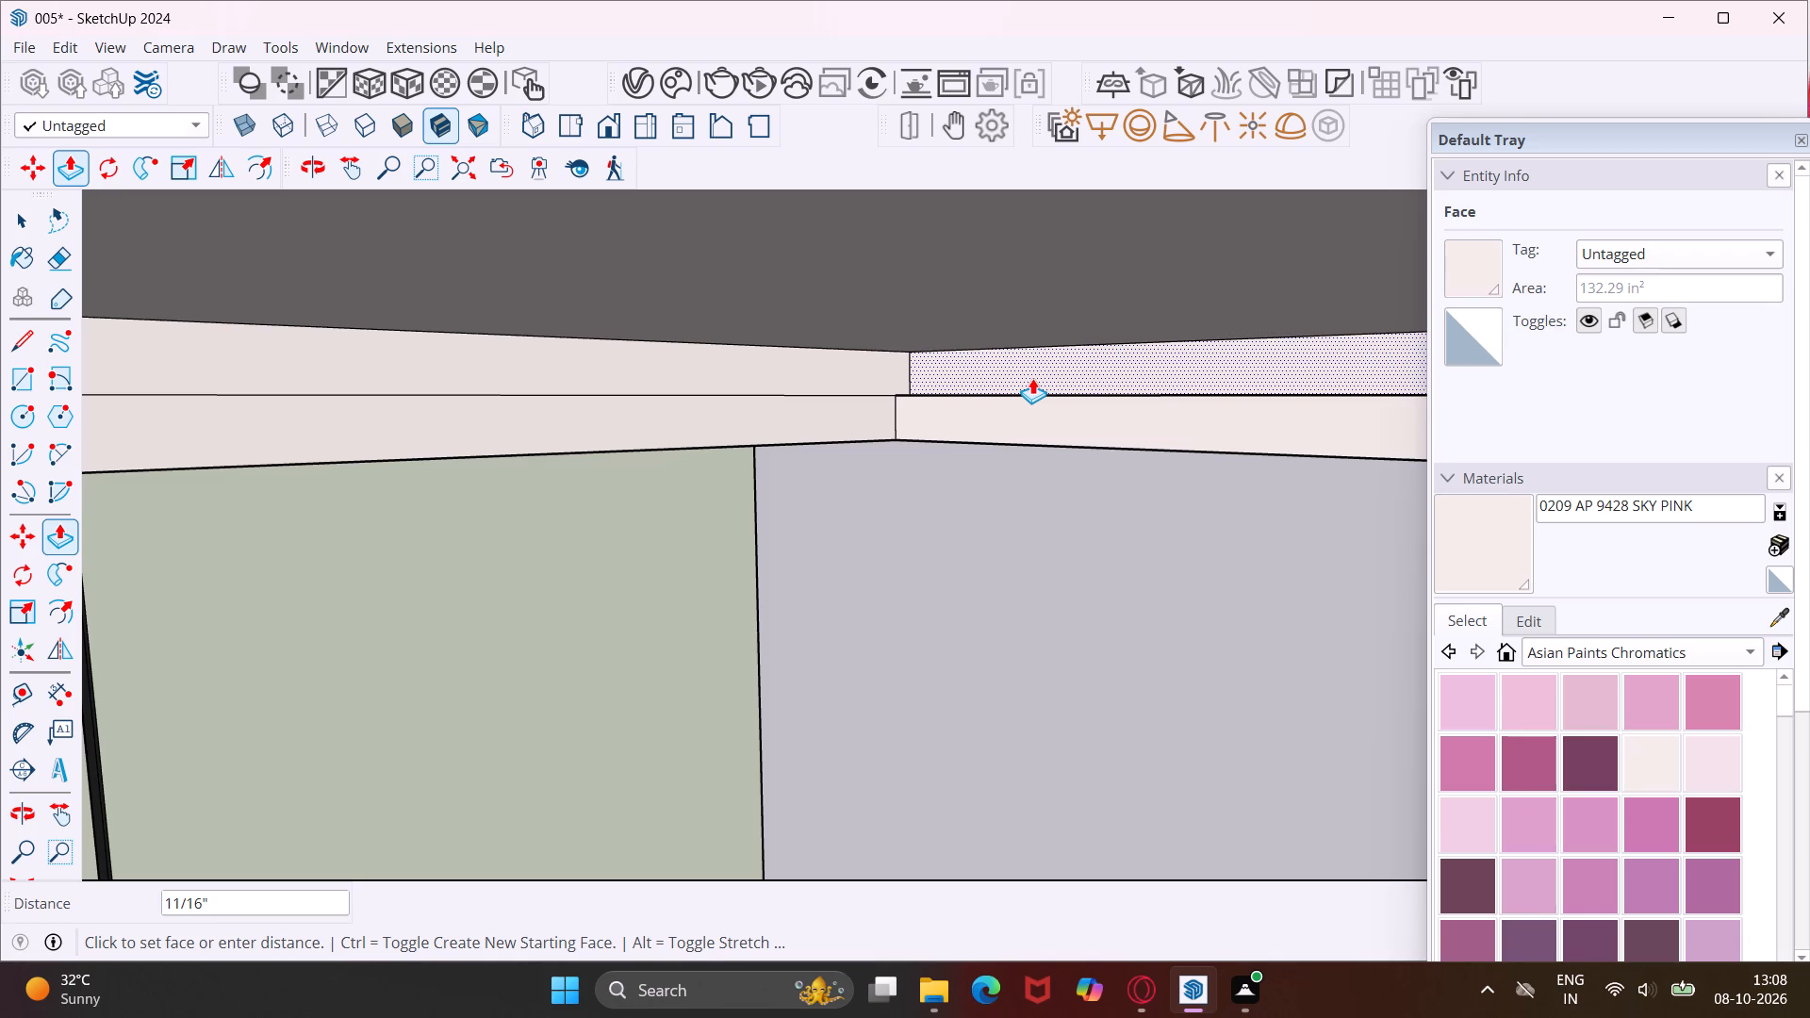
type("1\"")
key("Return")
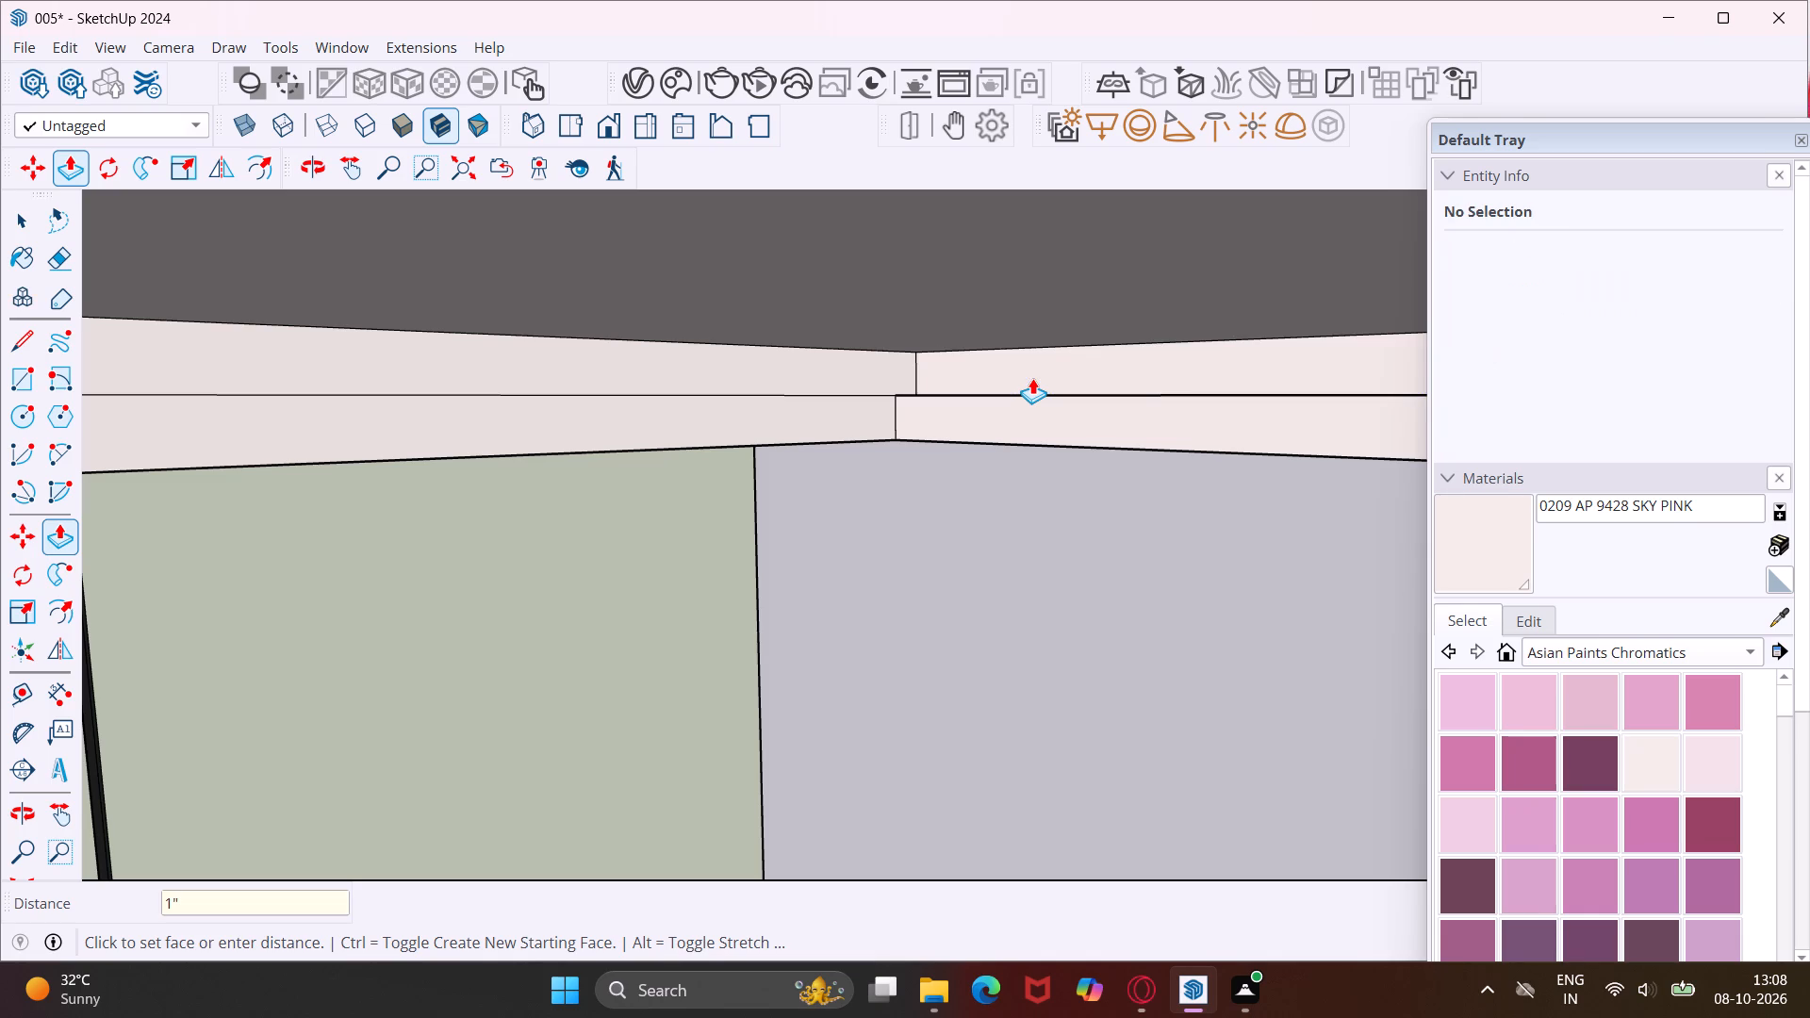
double_click(782, 372)
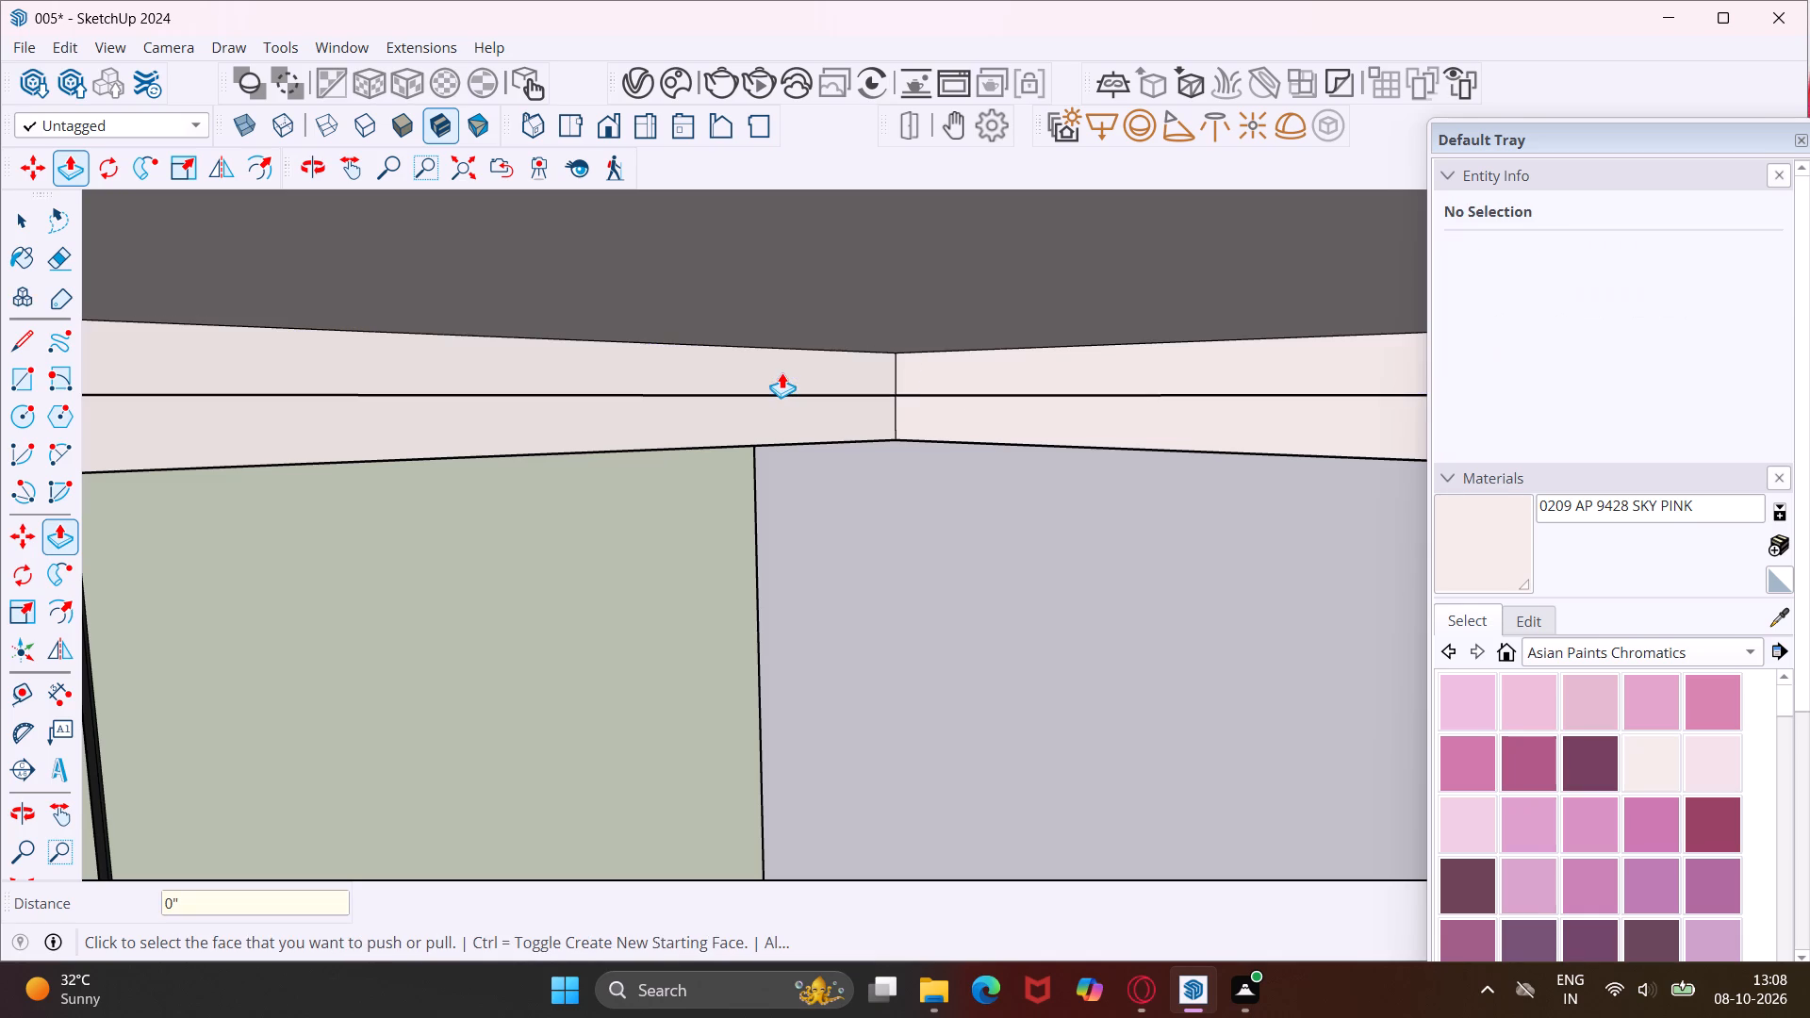
key("Escape")
key("space")
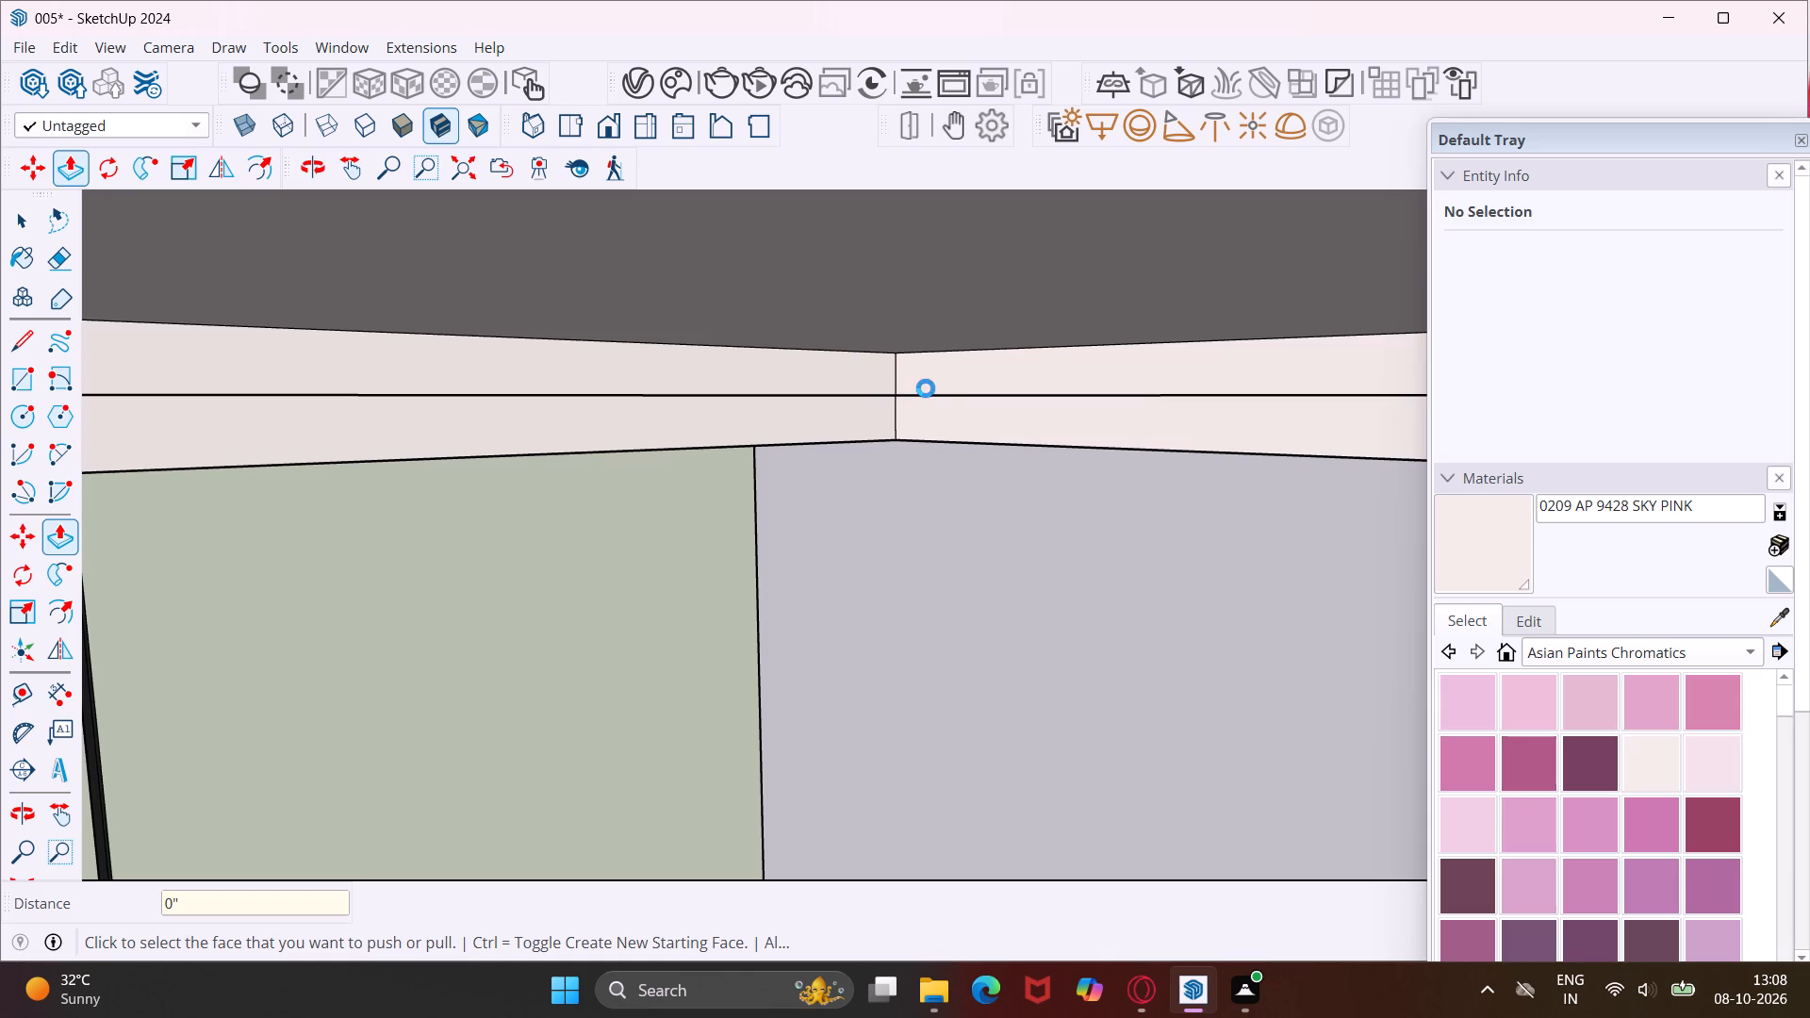
Group each of the two pushed-back upper bands separately and convert both groups to V-Ray Mesh Lights.
left_click(926, 386)
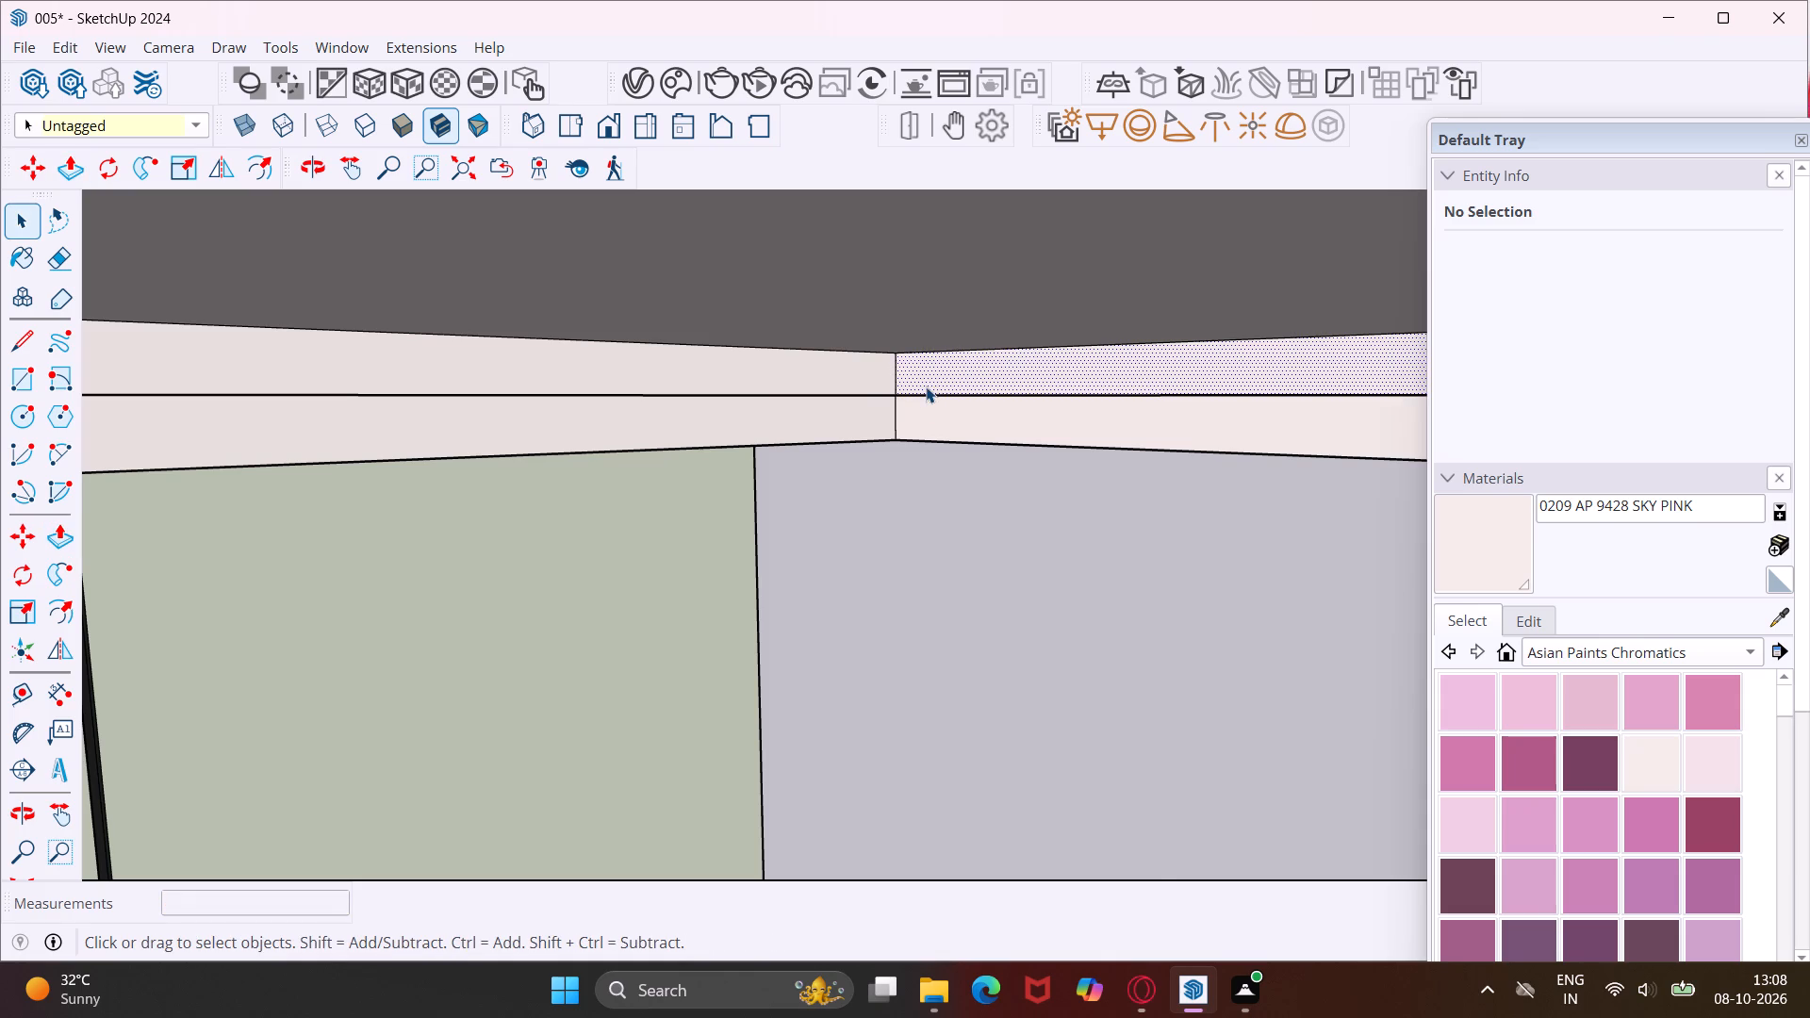
right_click(926, 386)
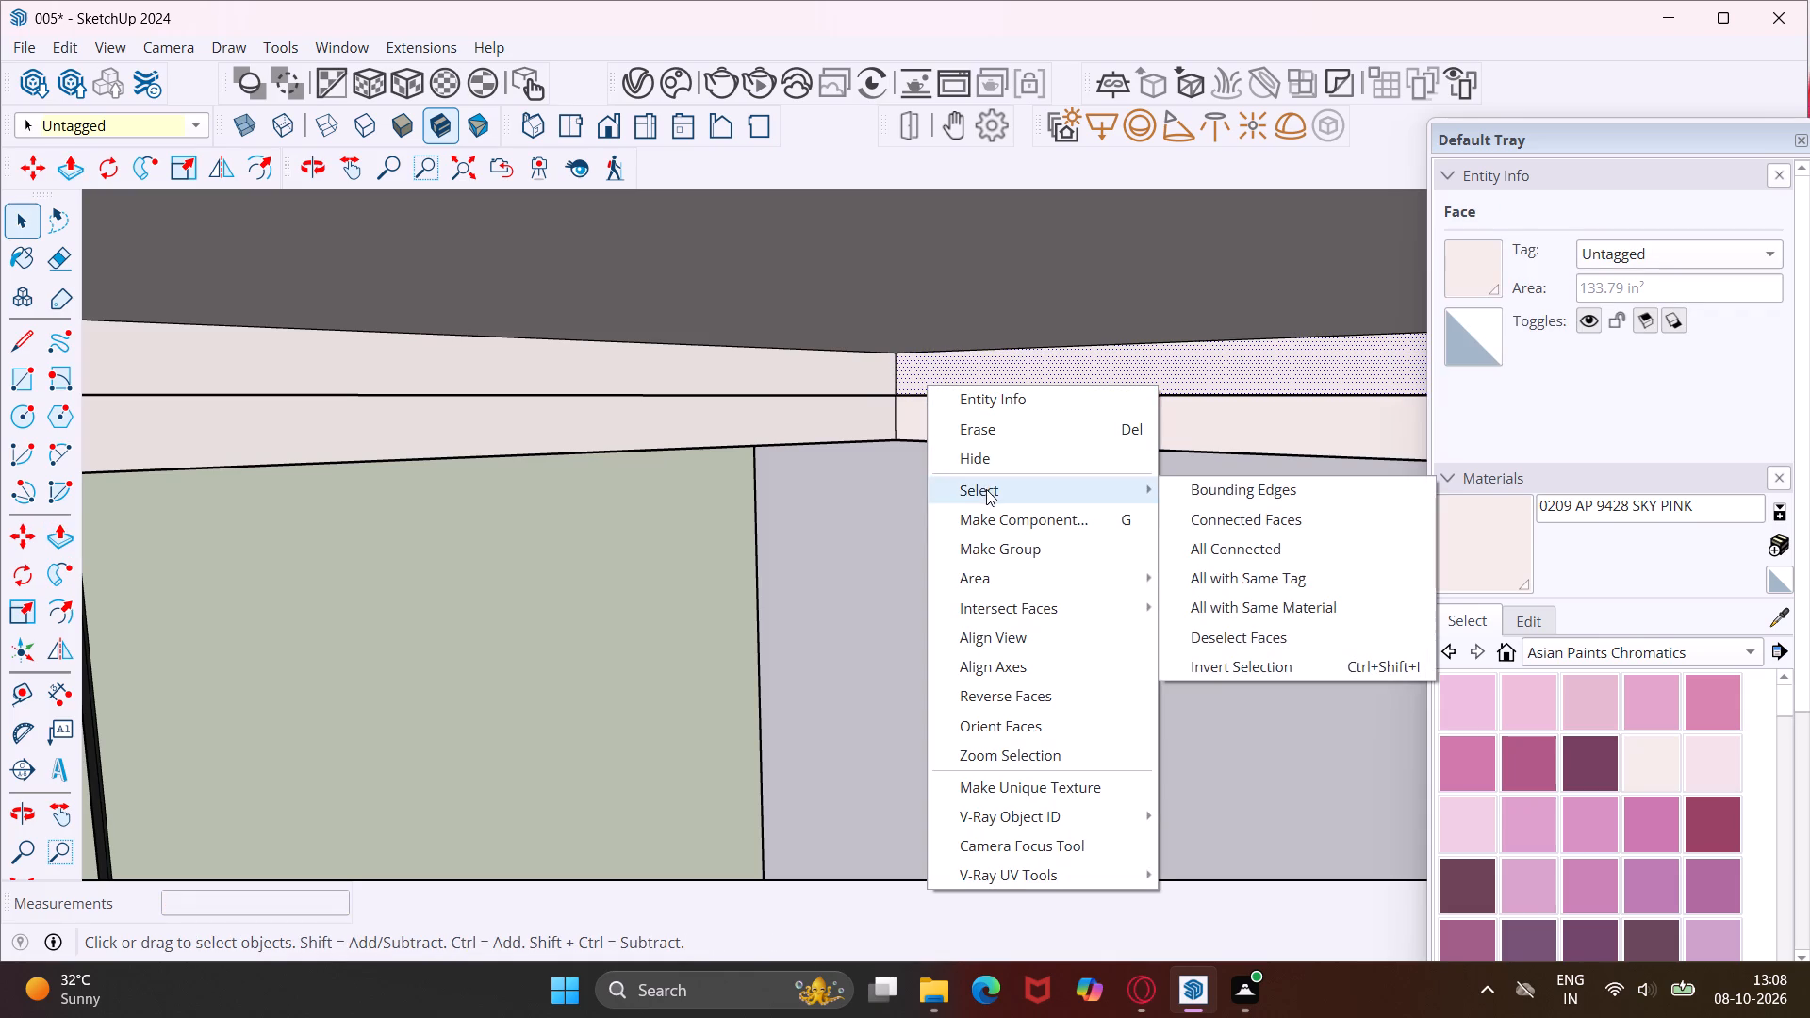
left_click(988, 542)
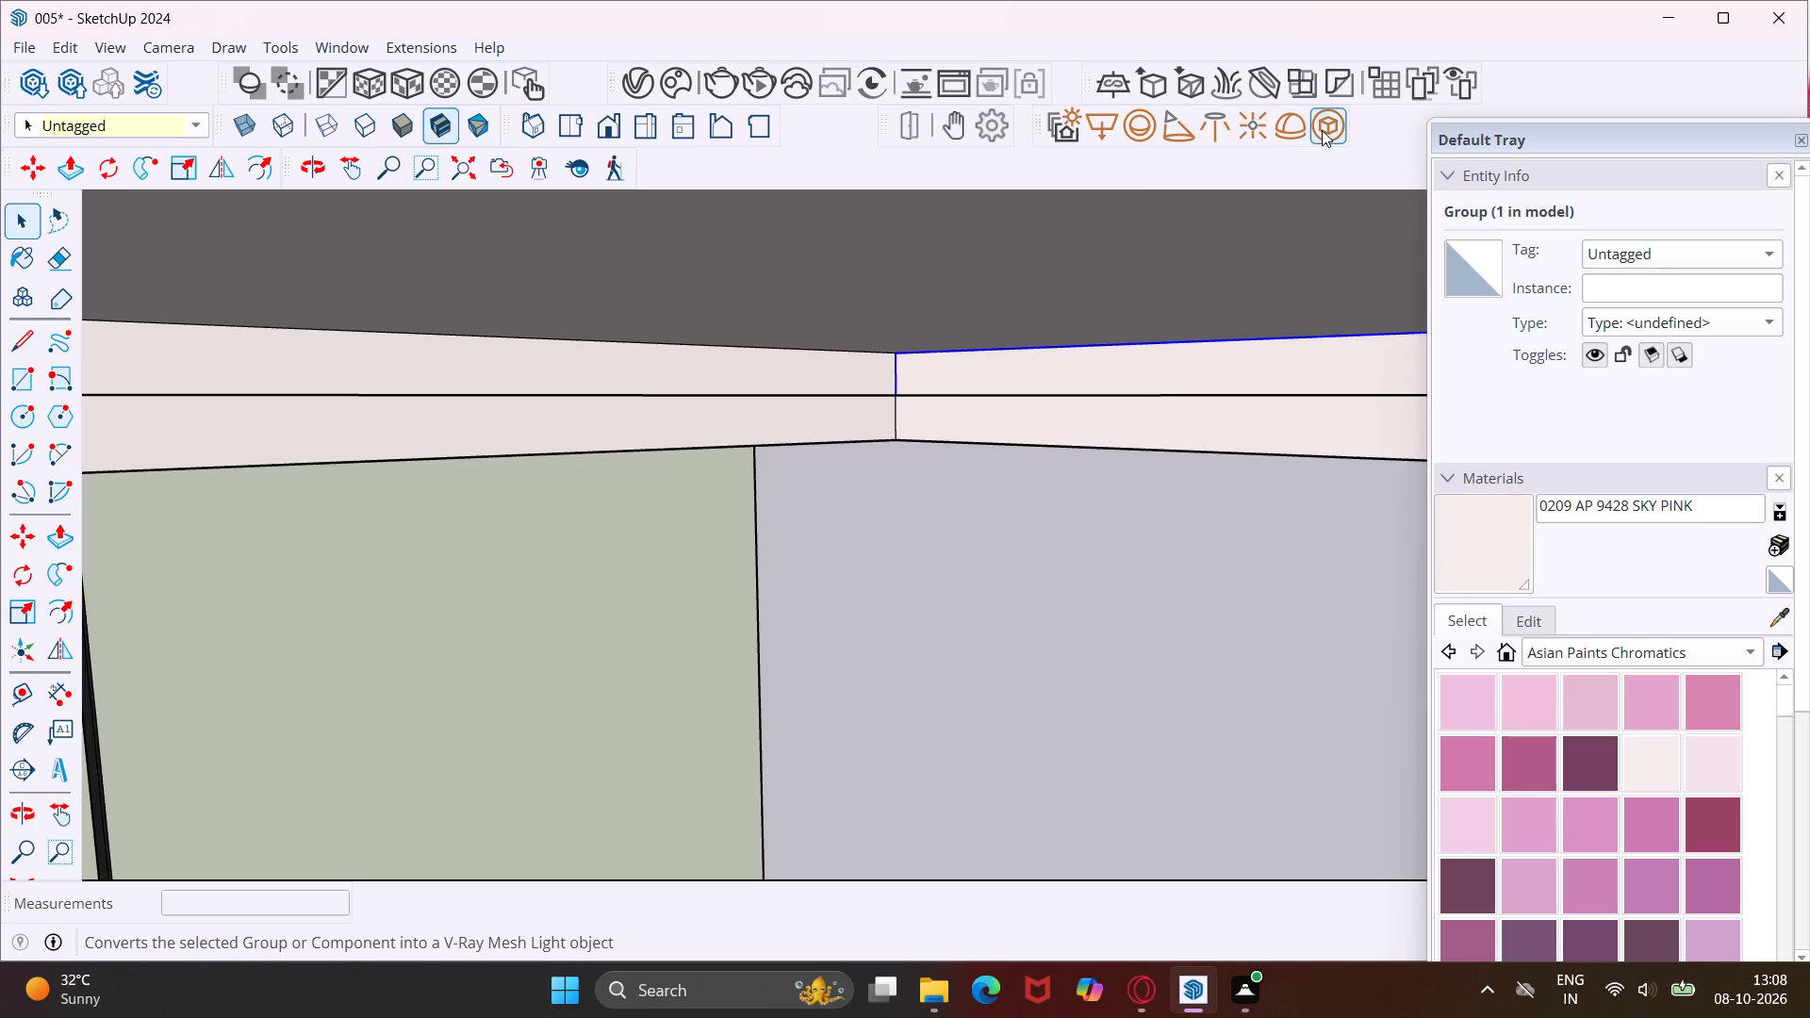
left_click(1322, 130)
left_click(836, 379)
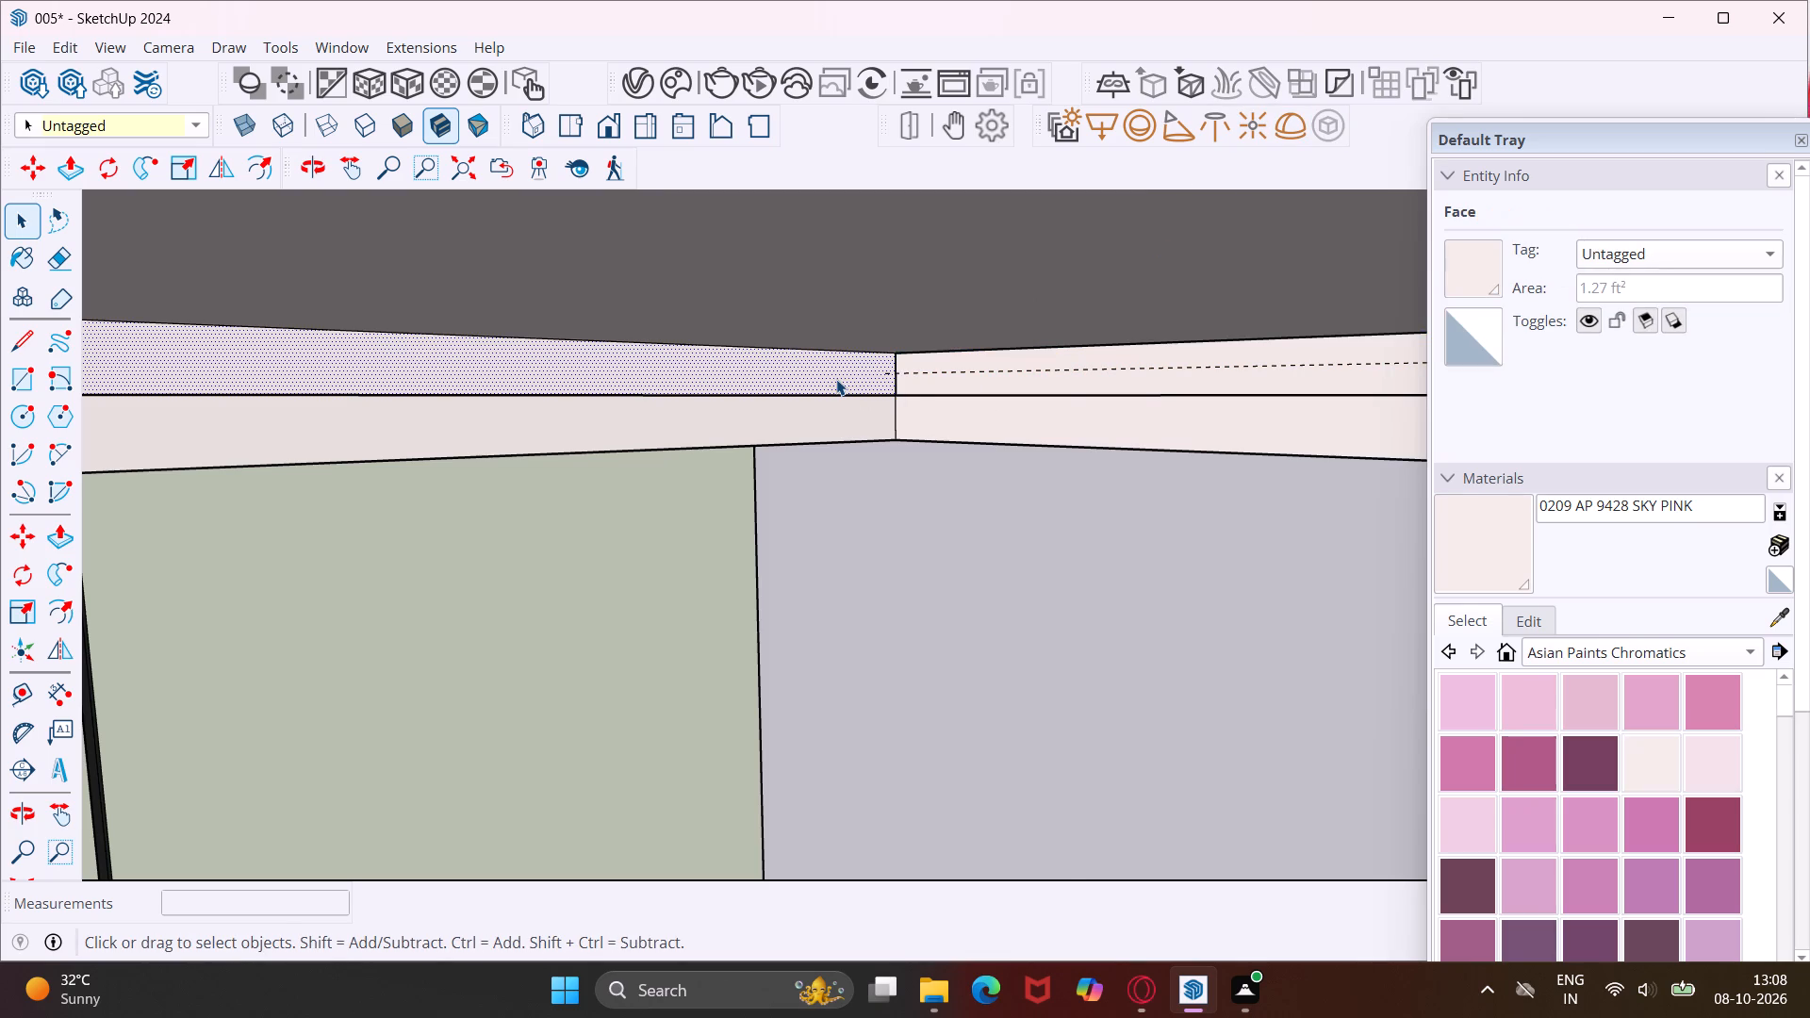
right_click(836, 379)
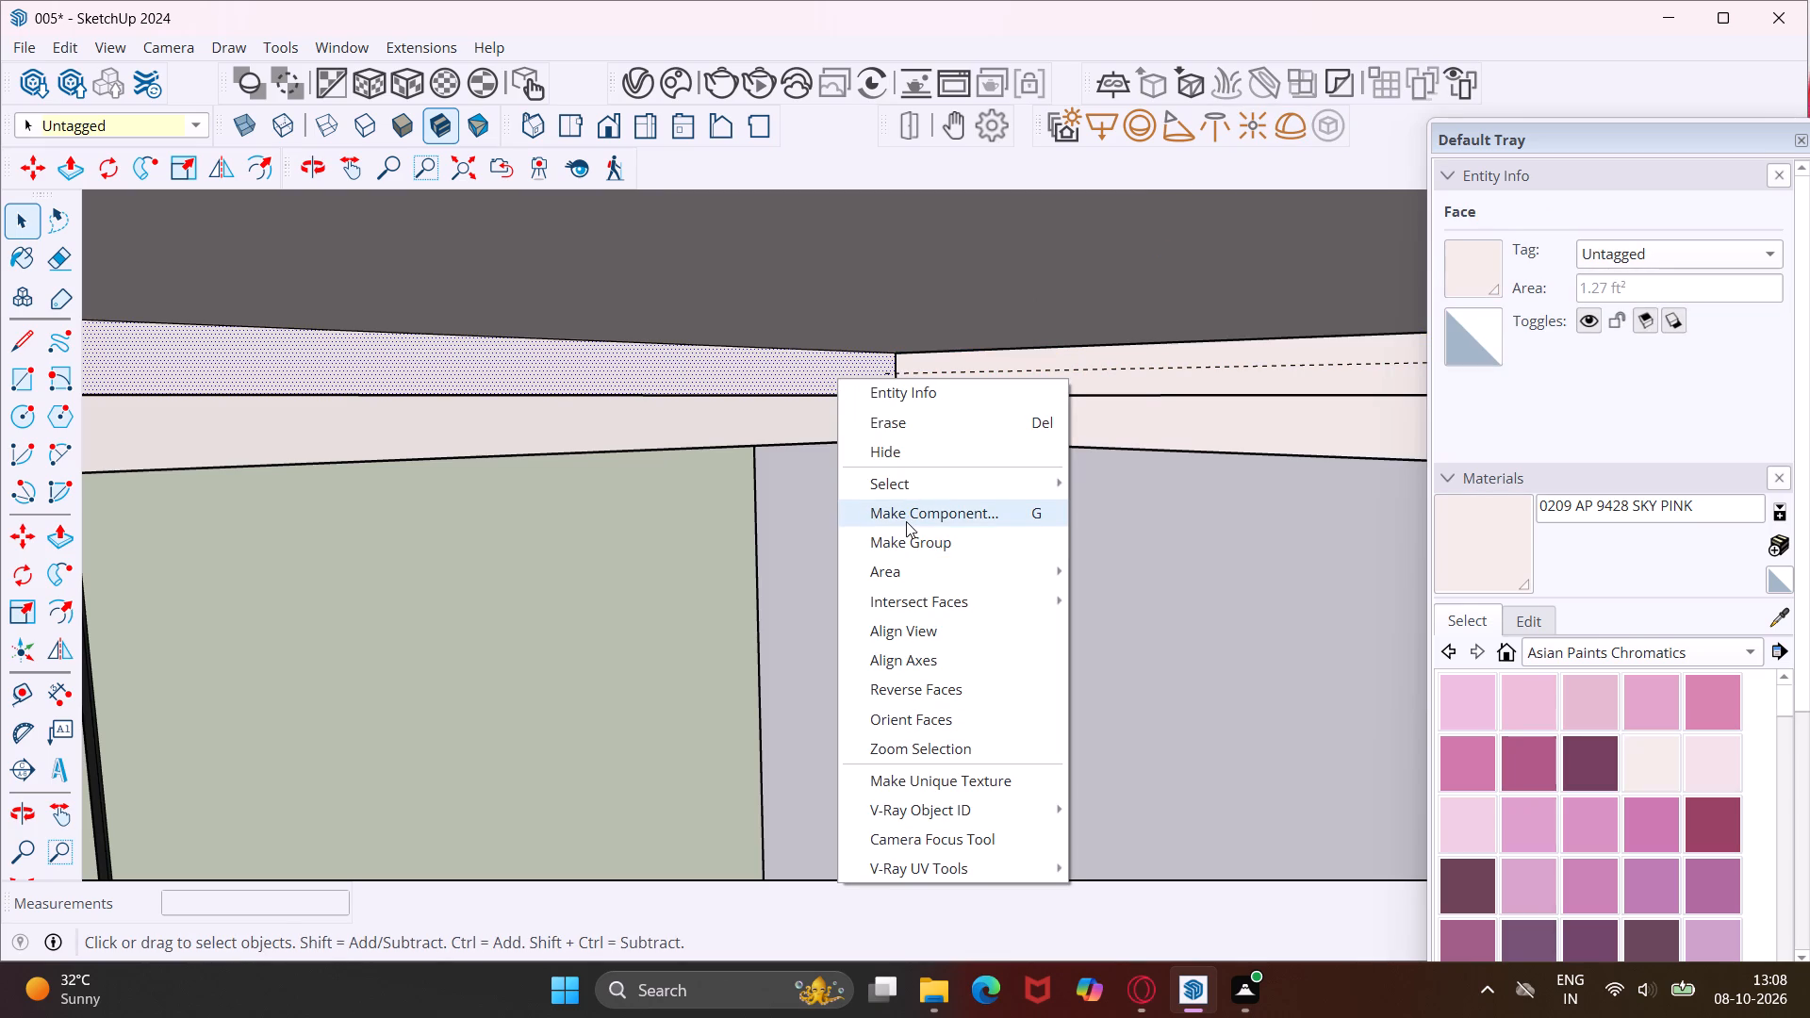
left_click(910, 540)
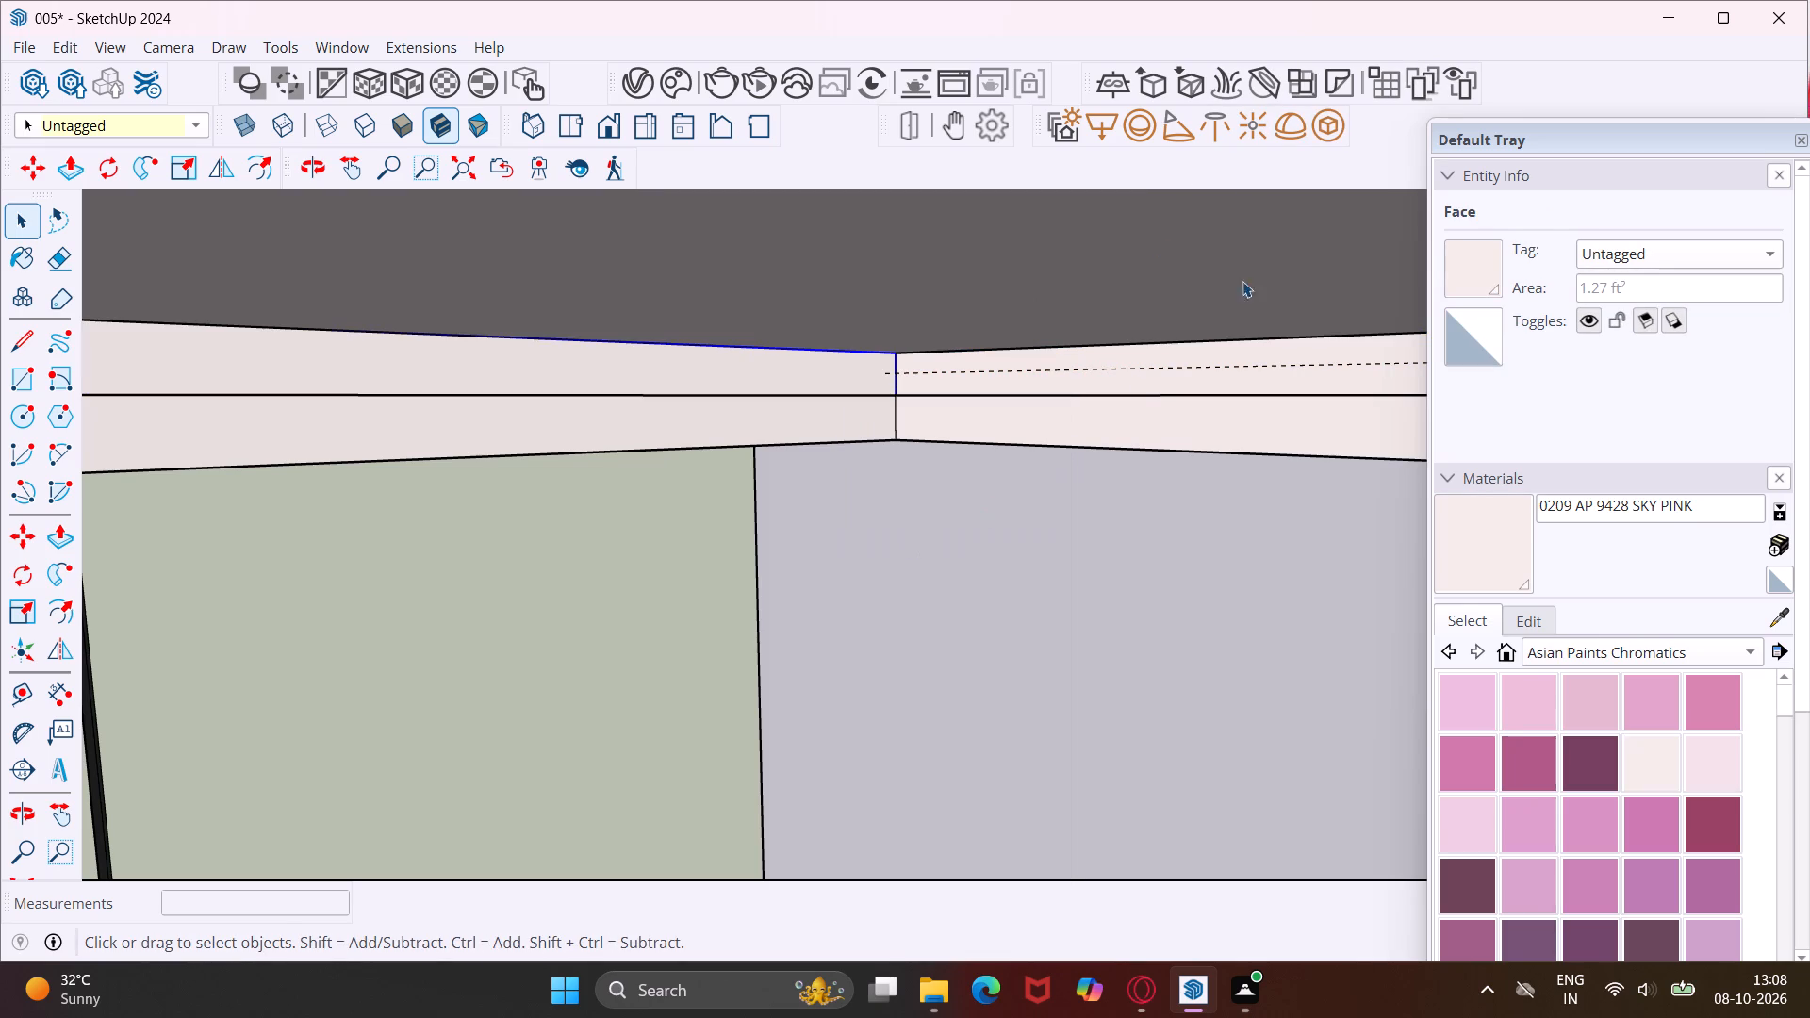
left_click(1333, 131)
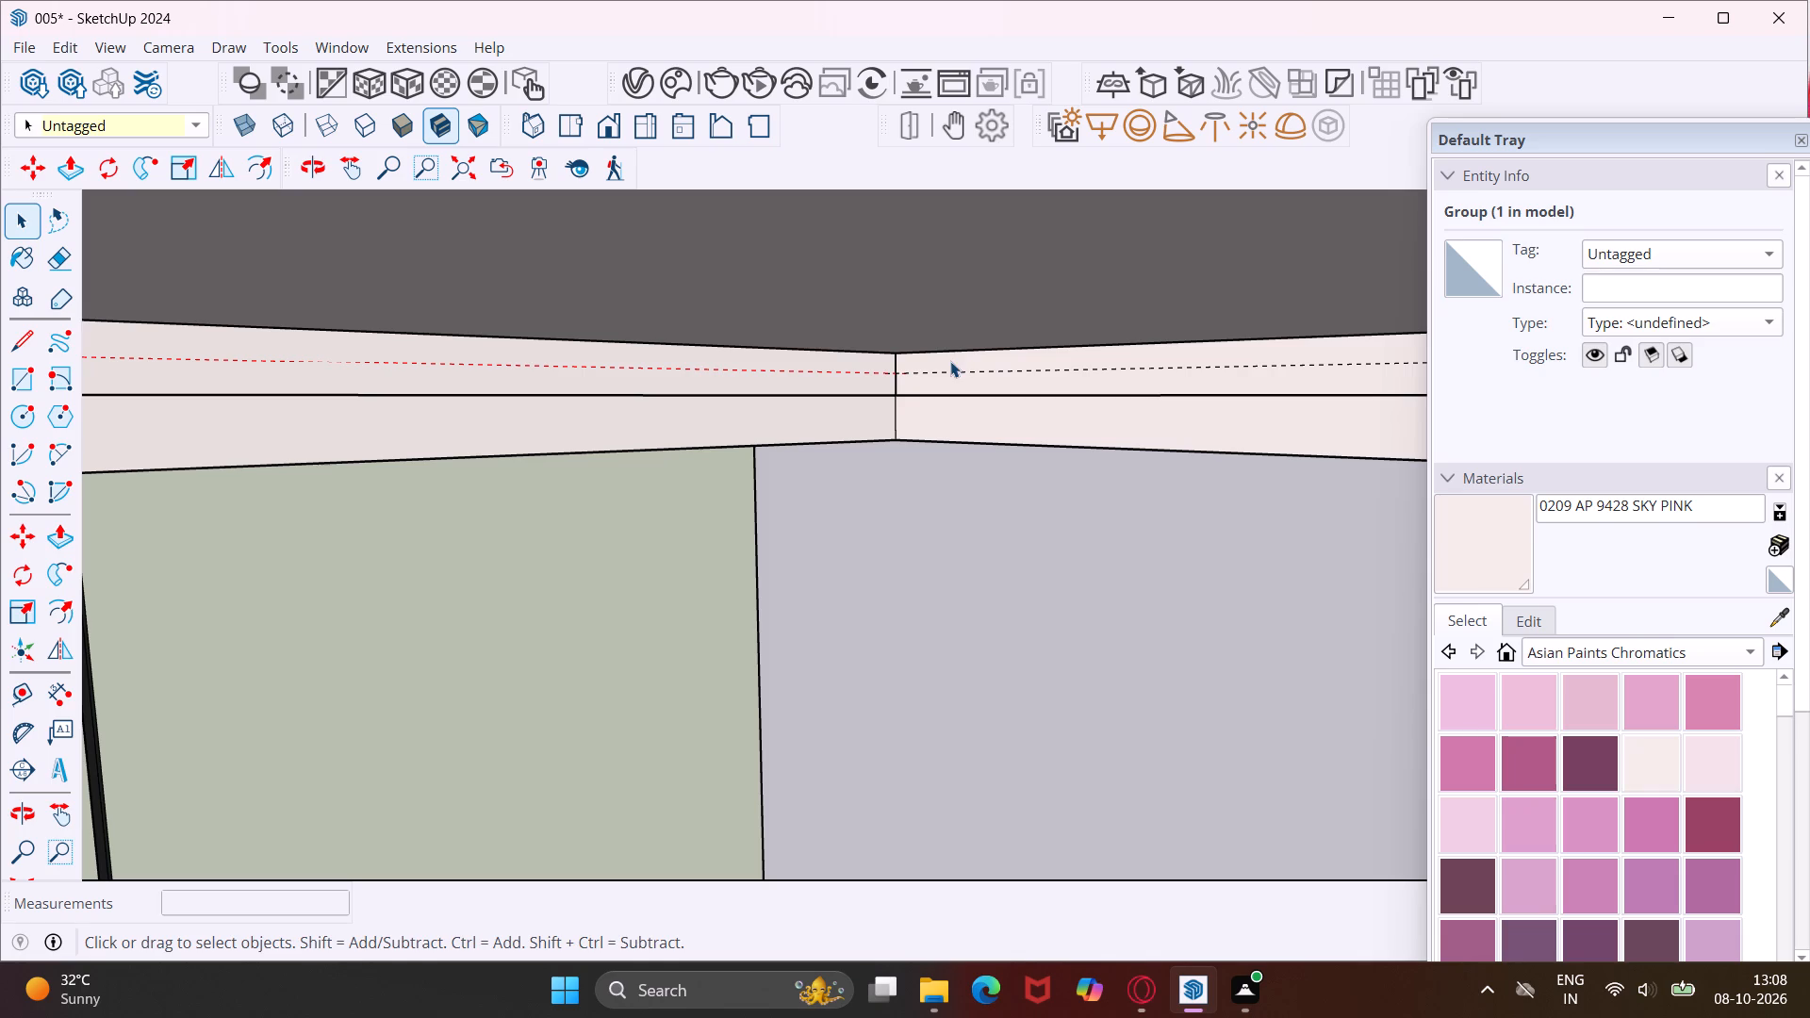
Reapply 0209 AP 9428 SKY PINK to the recessed ceiling face and the upper and lower bands of the two adjoining lit sides.
left_click(1460, 534)
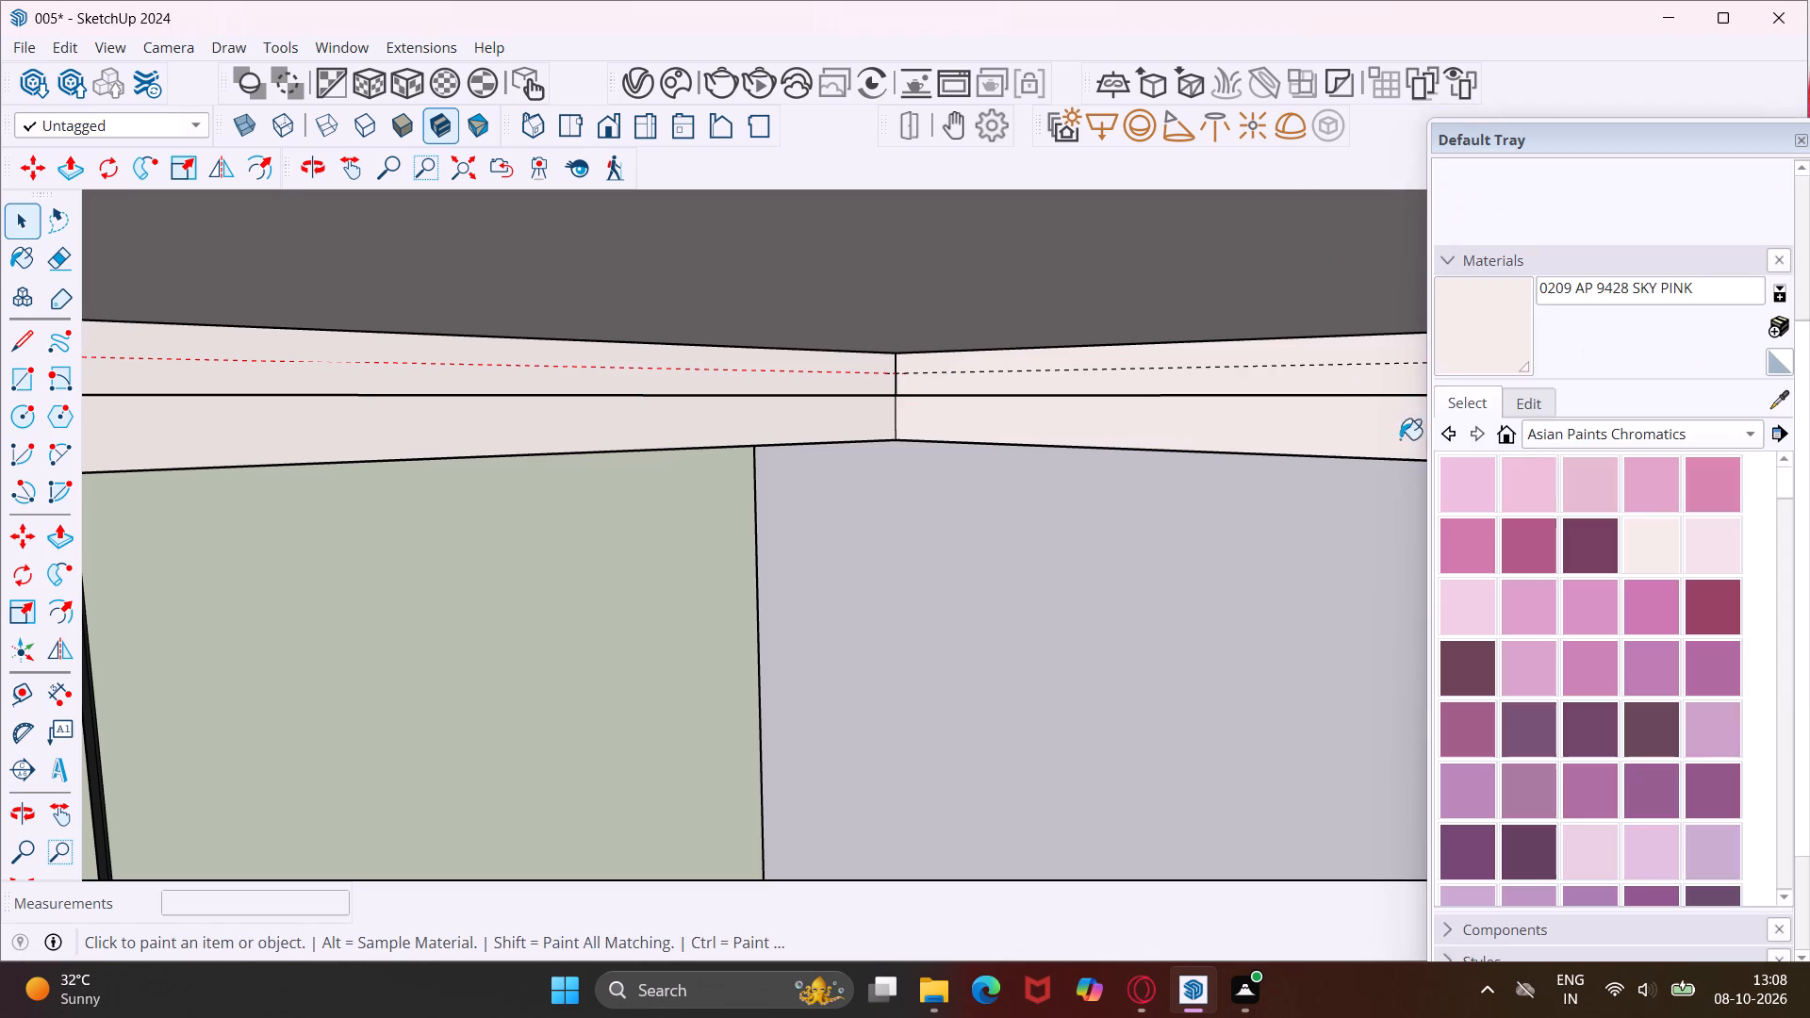
left_click(1336, 253)
left_click(1278, 375)
left_click(1286, 422)
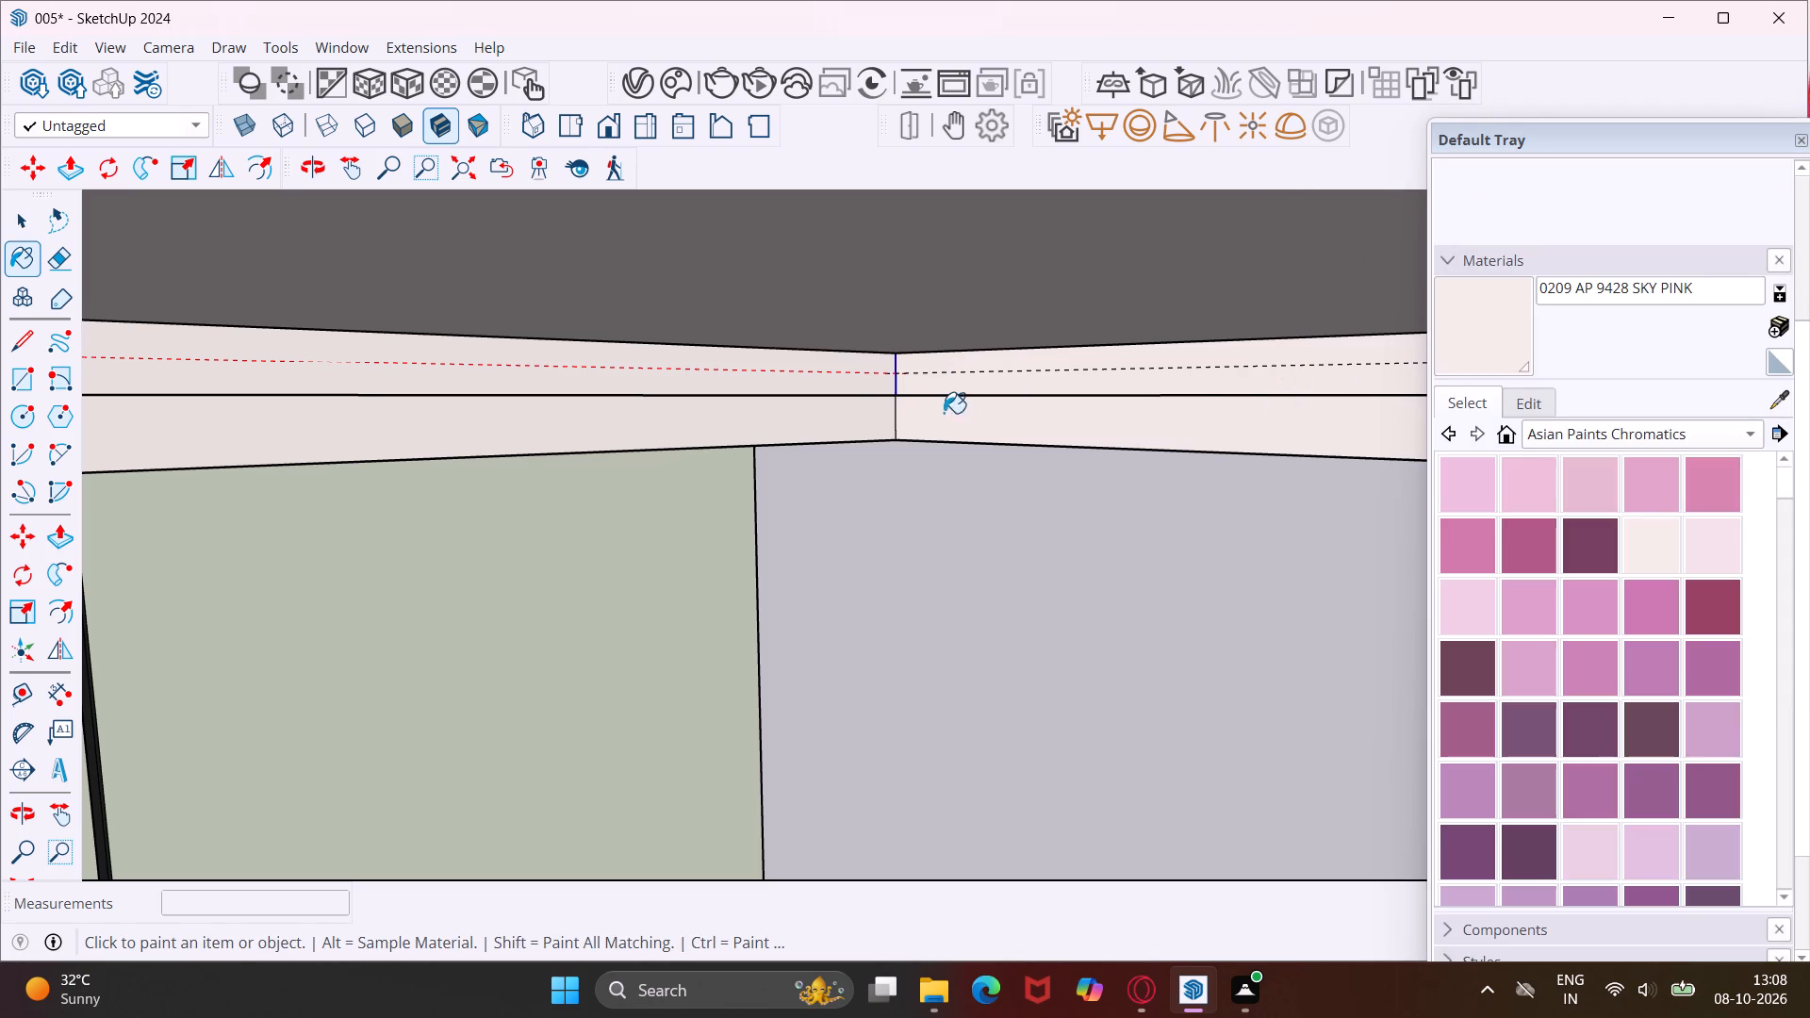
left_click(865, 405)
left_click(858, 381)
Paint the upper and lower bands of the recess's window-side face with 0209 AP 9428 SKY PINK.
middle_click_drag(833, 419, 598, 352)
left_click(906, 404)
middle_click_drag(955, 389, 911, 379)
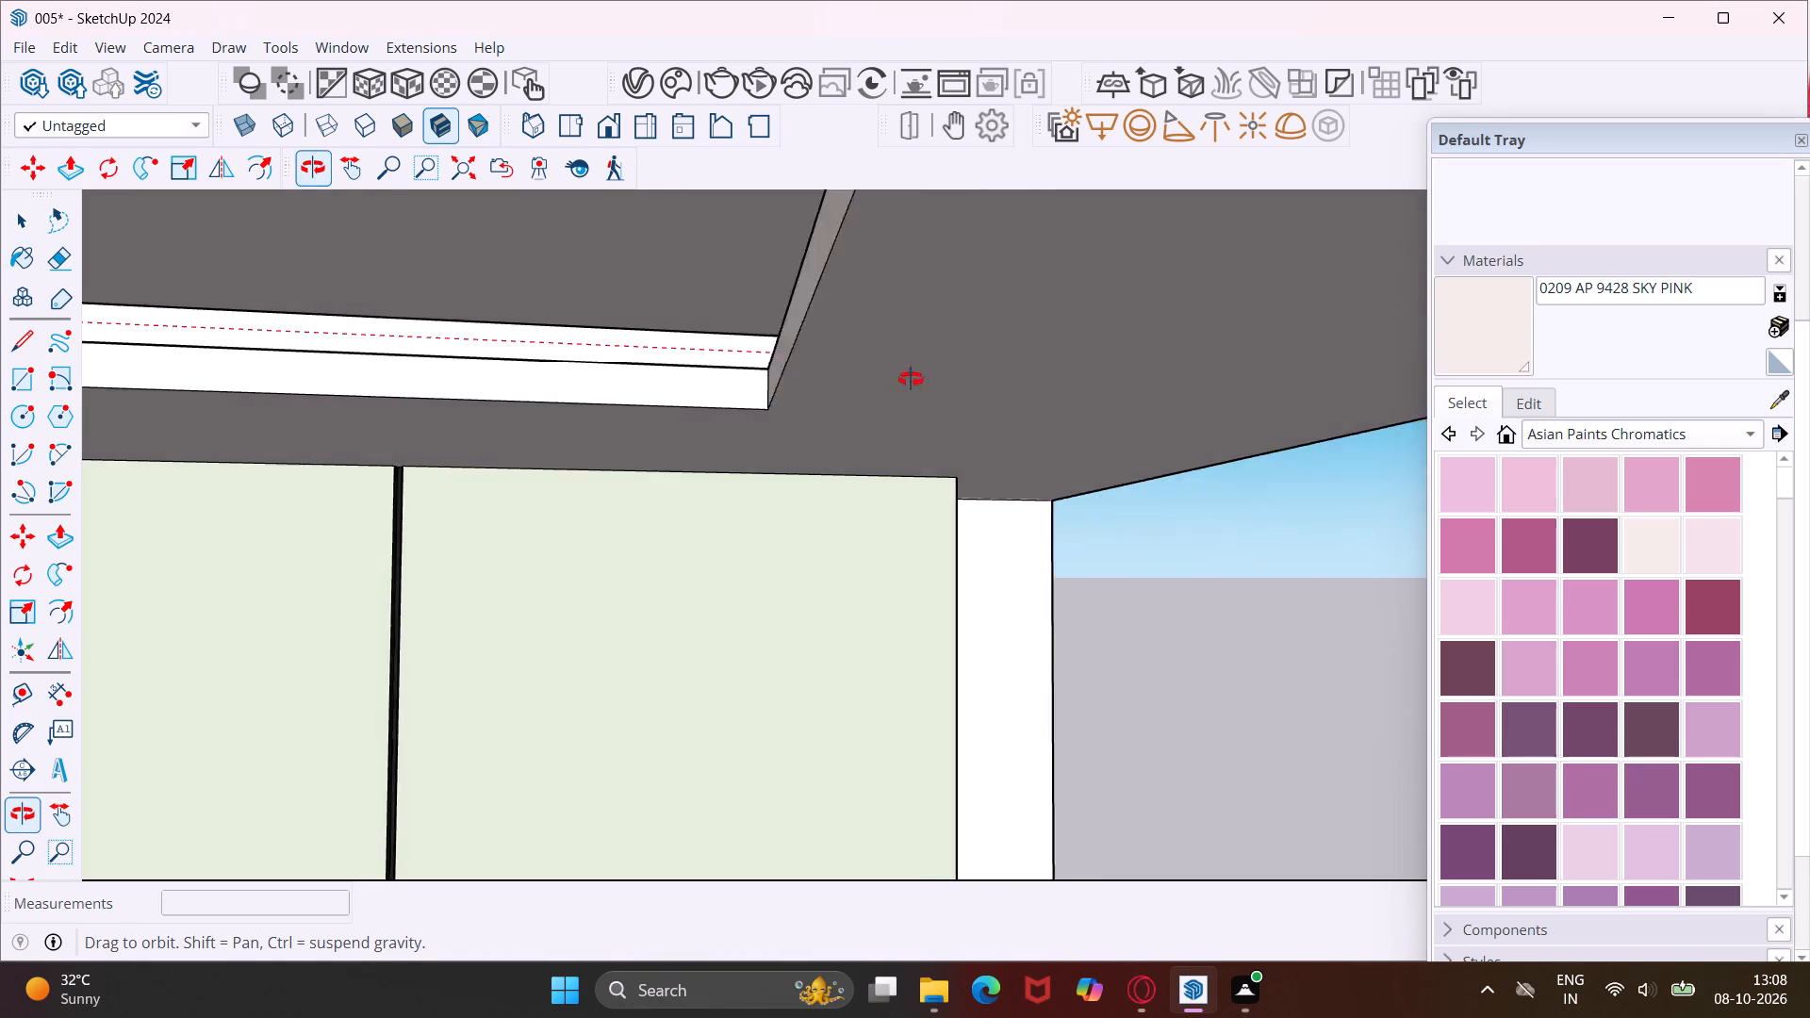
middle_click_drag(911, 379, 361, 443)
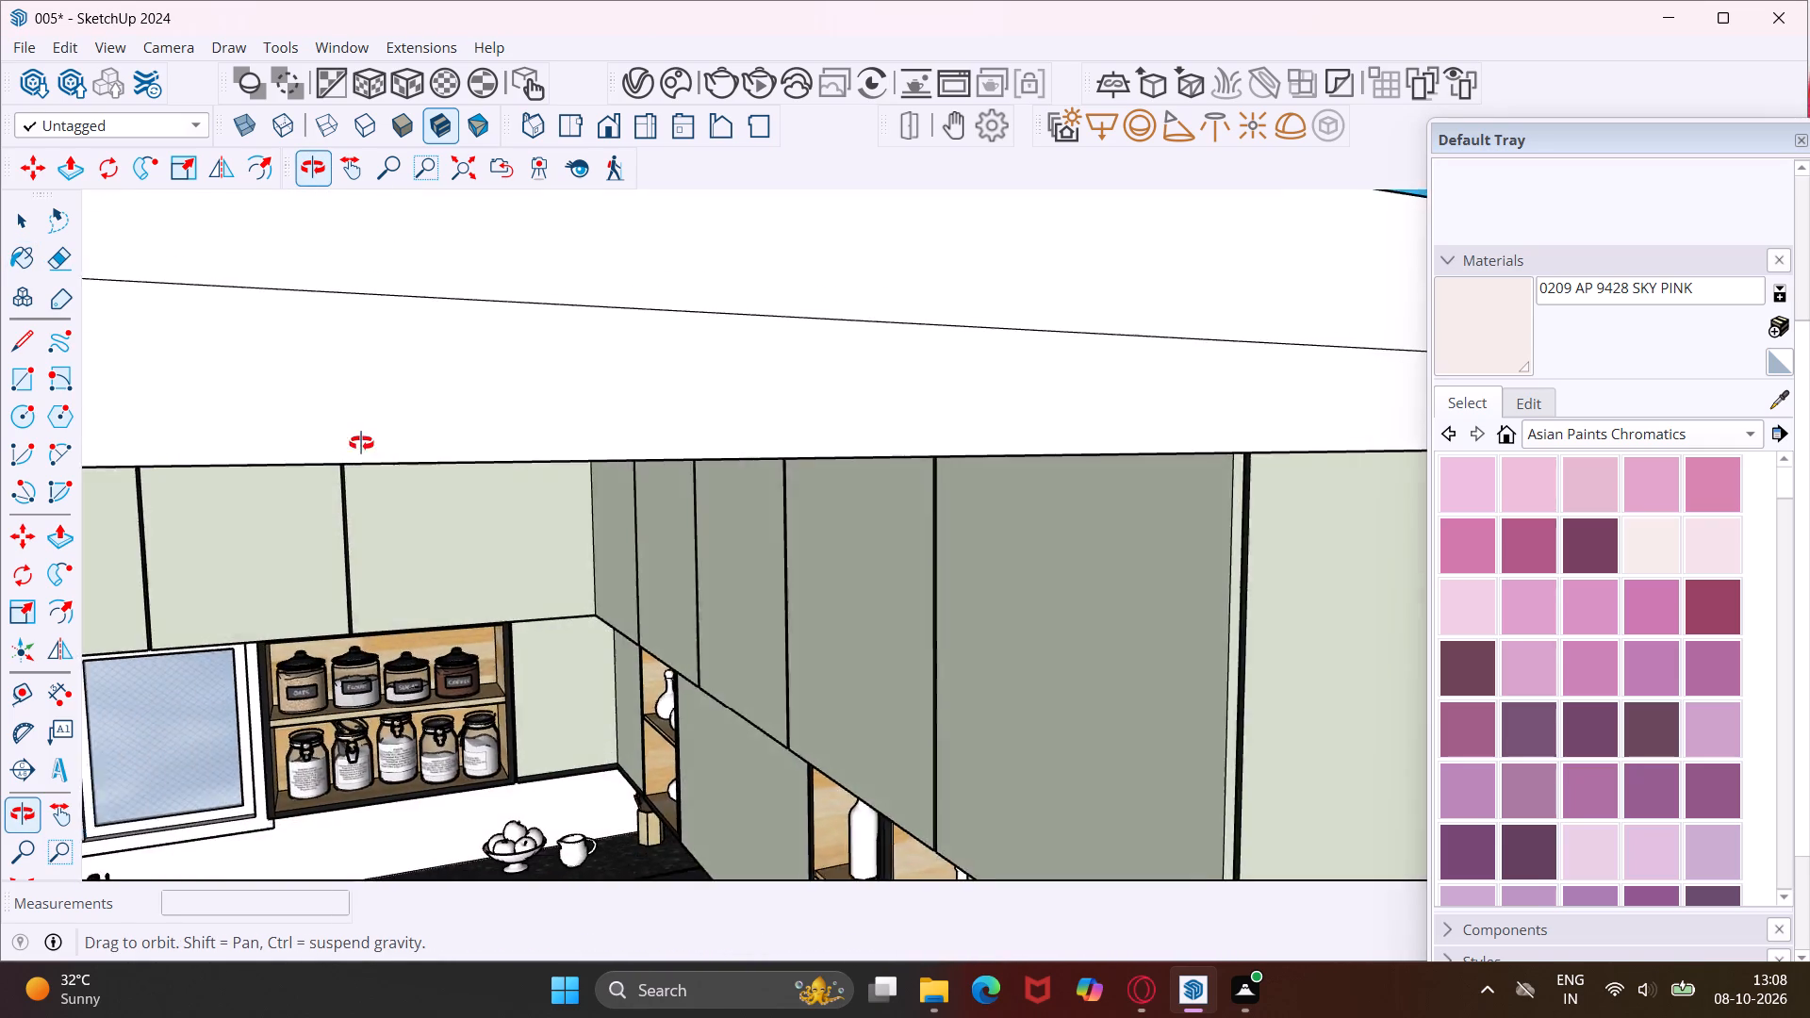
middle_click_drag(361, 443, 251, 387)
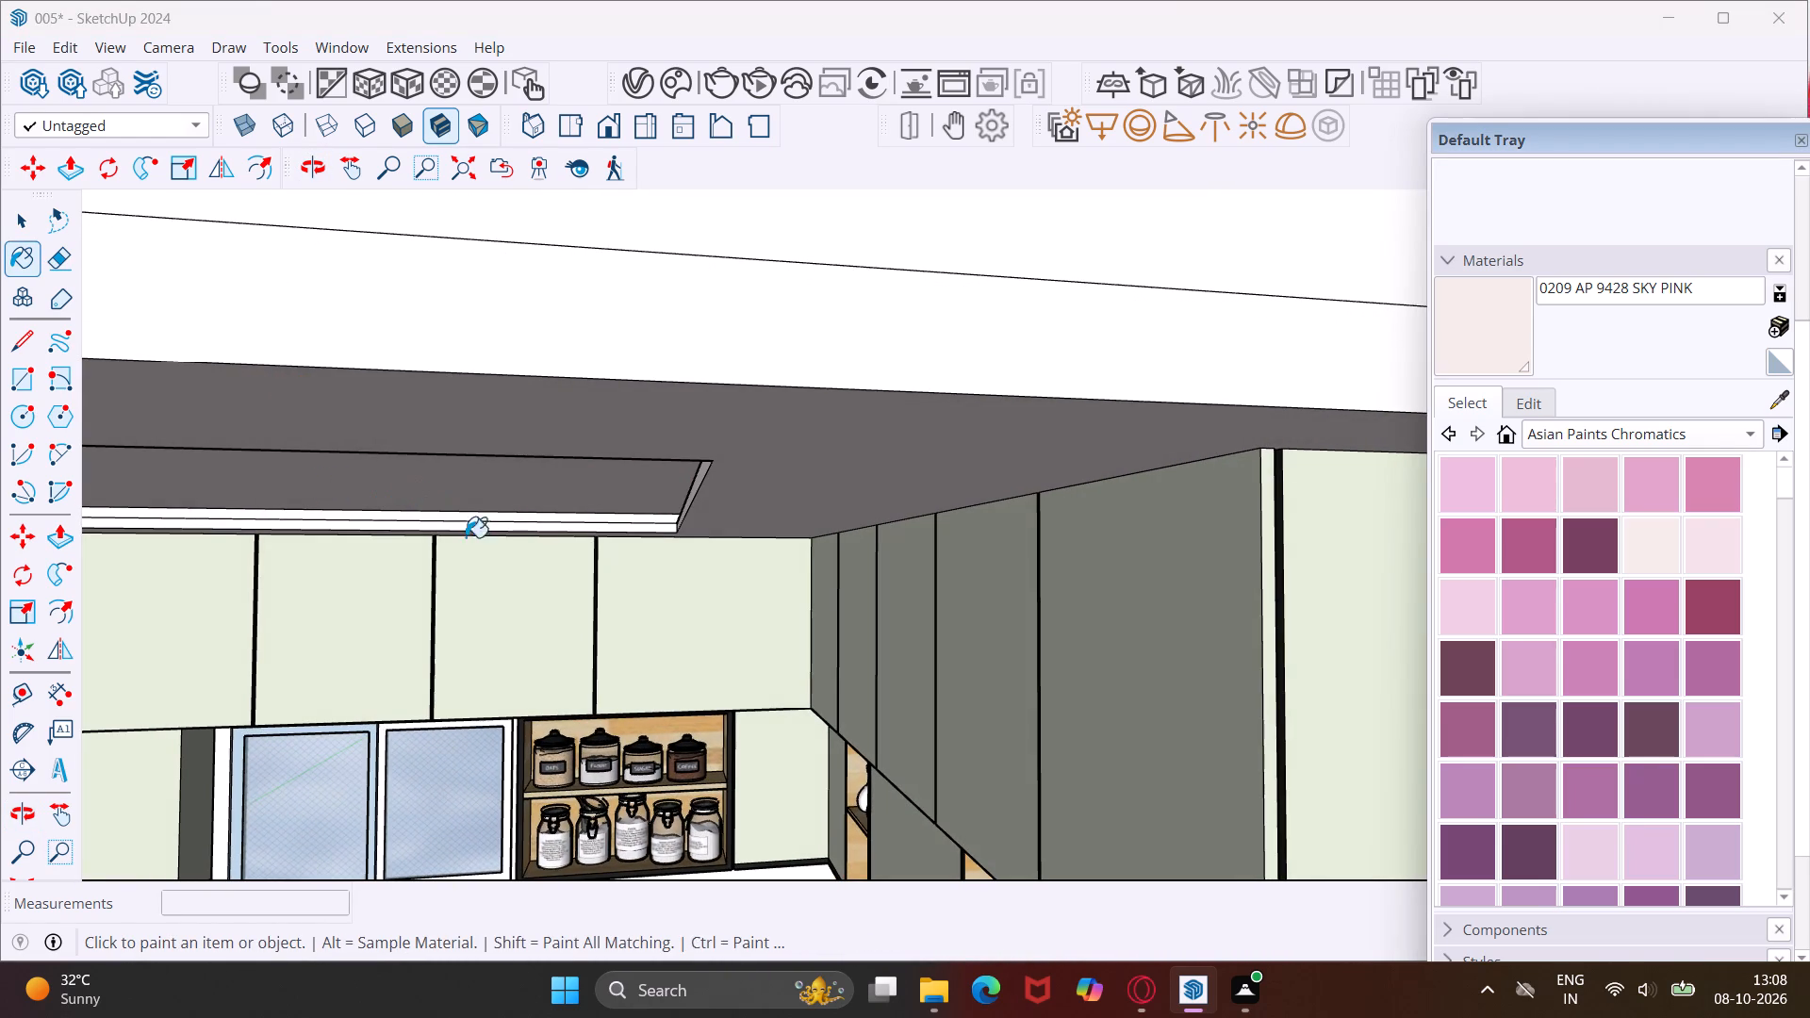
scroll(477, 546, "up", 7)
scroll(559, 492, "up", 3)
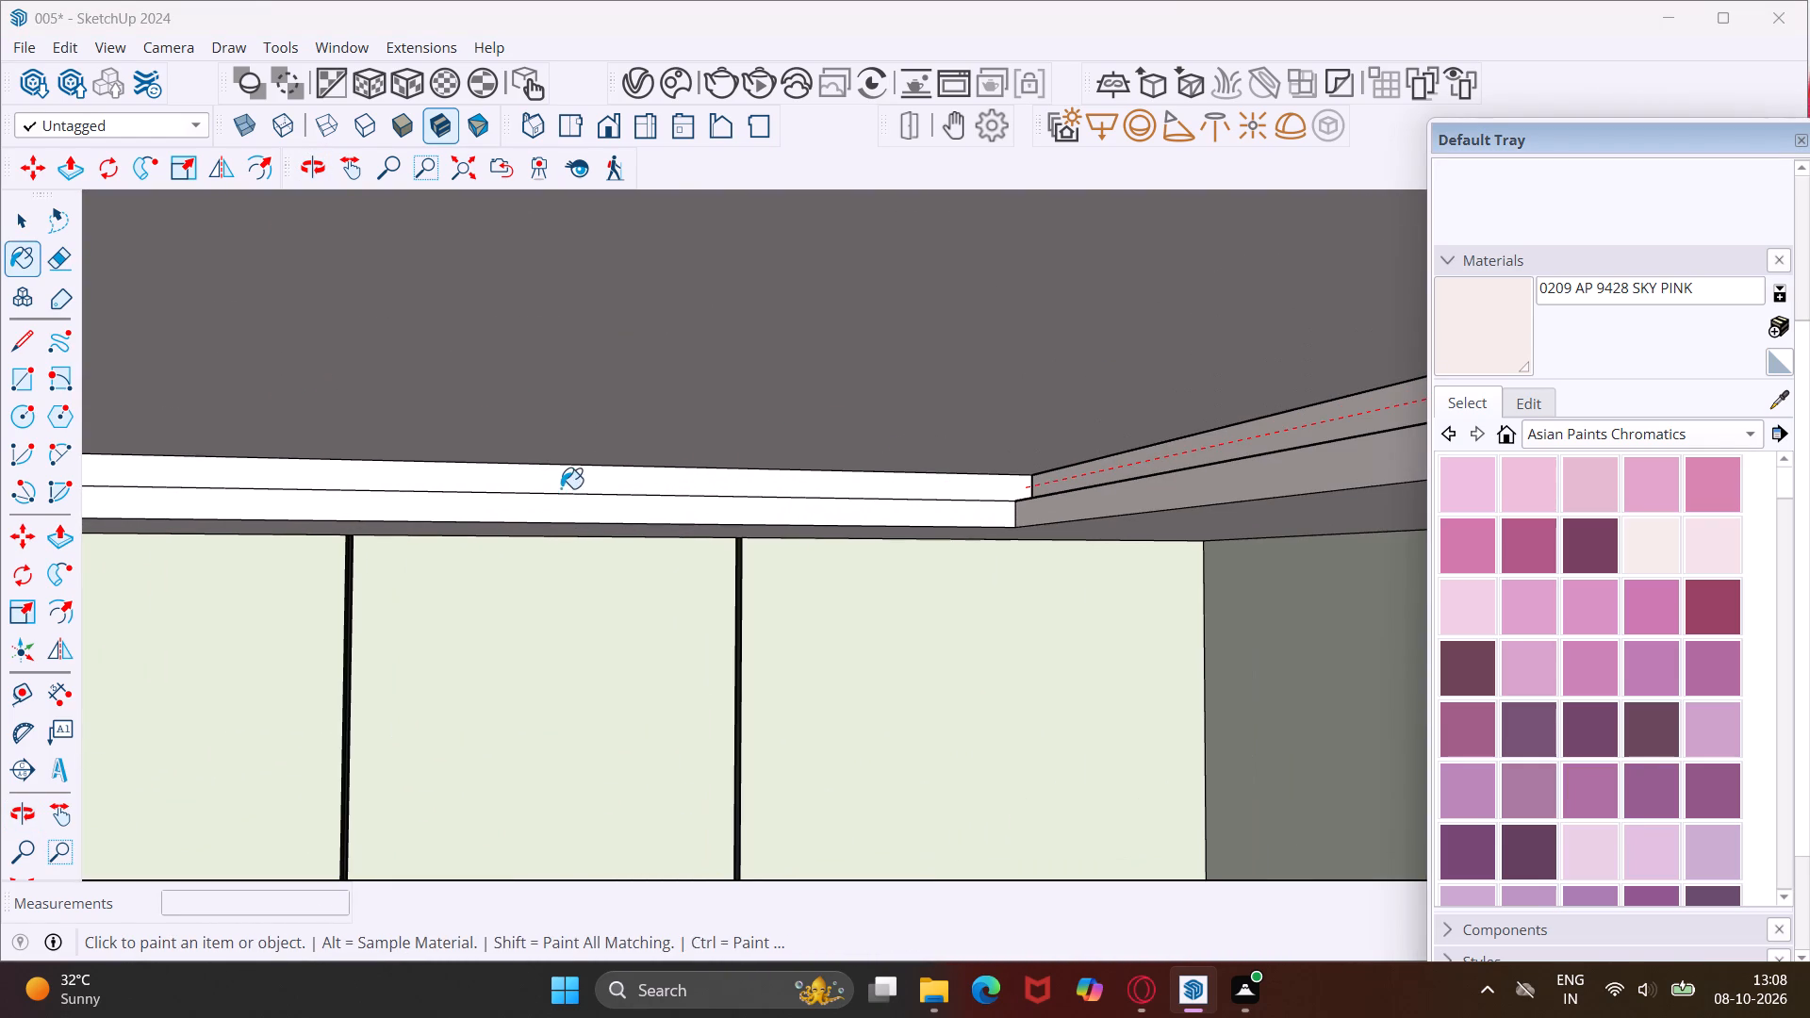
left_click(561, 487)
left_click(573, 517)
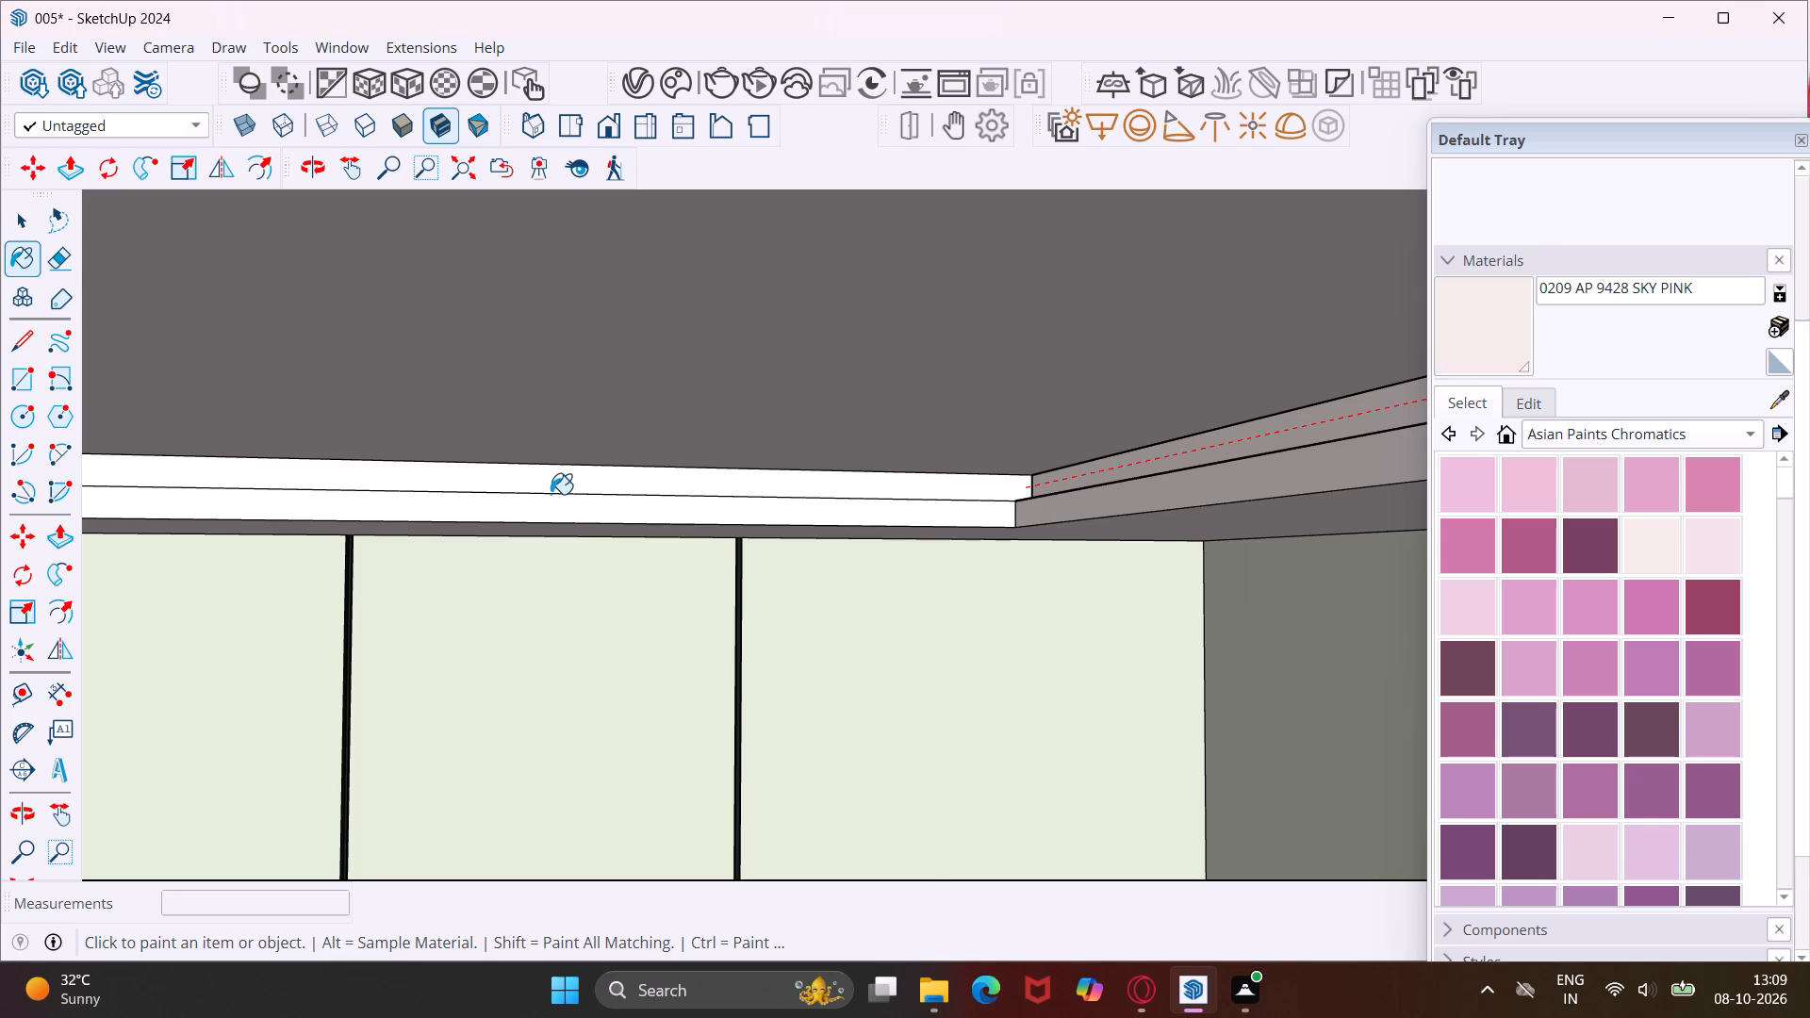
scroll(551, 494, "down", 14)
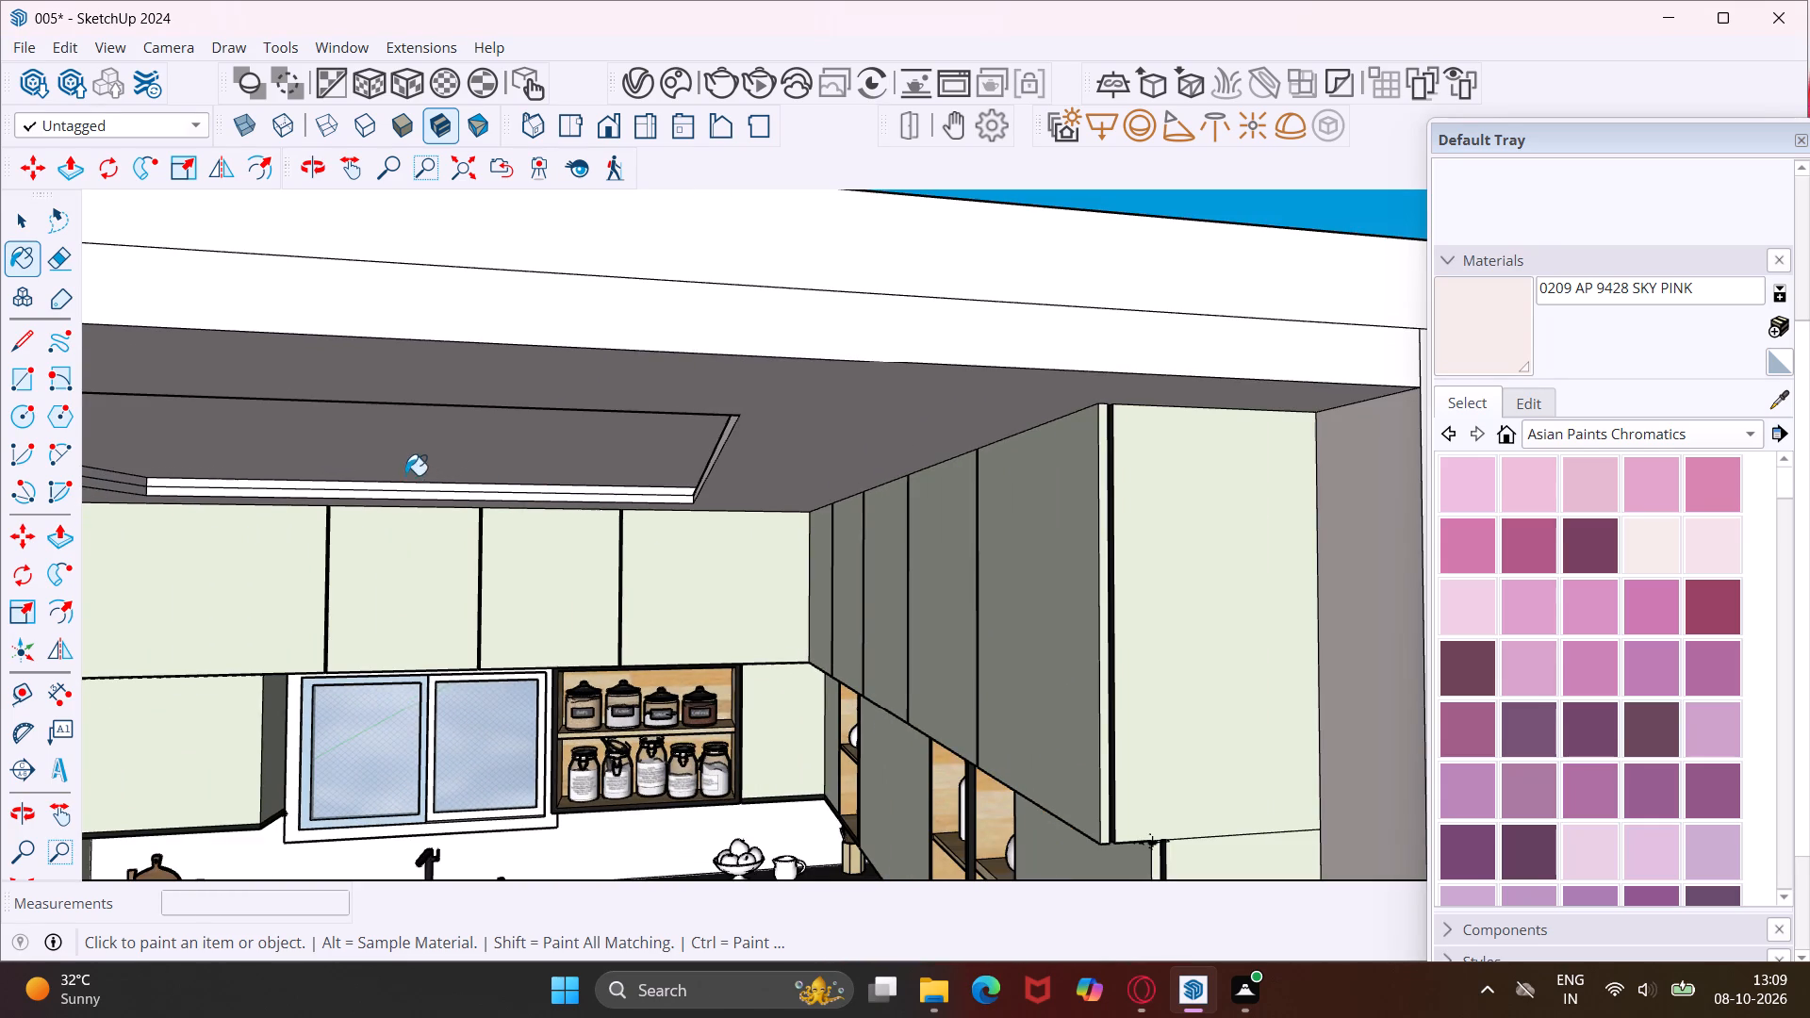
Paint the recess bands on the tall-unit side and the lower window-side band with 0209 AP 9428 SKY PINK.
scroll(136, 483, "up", 3)
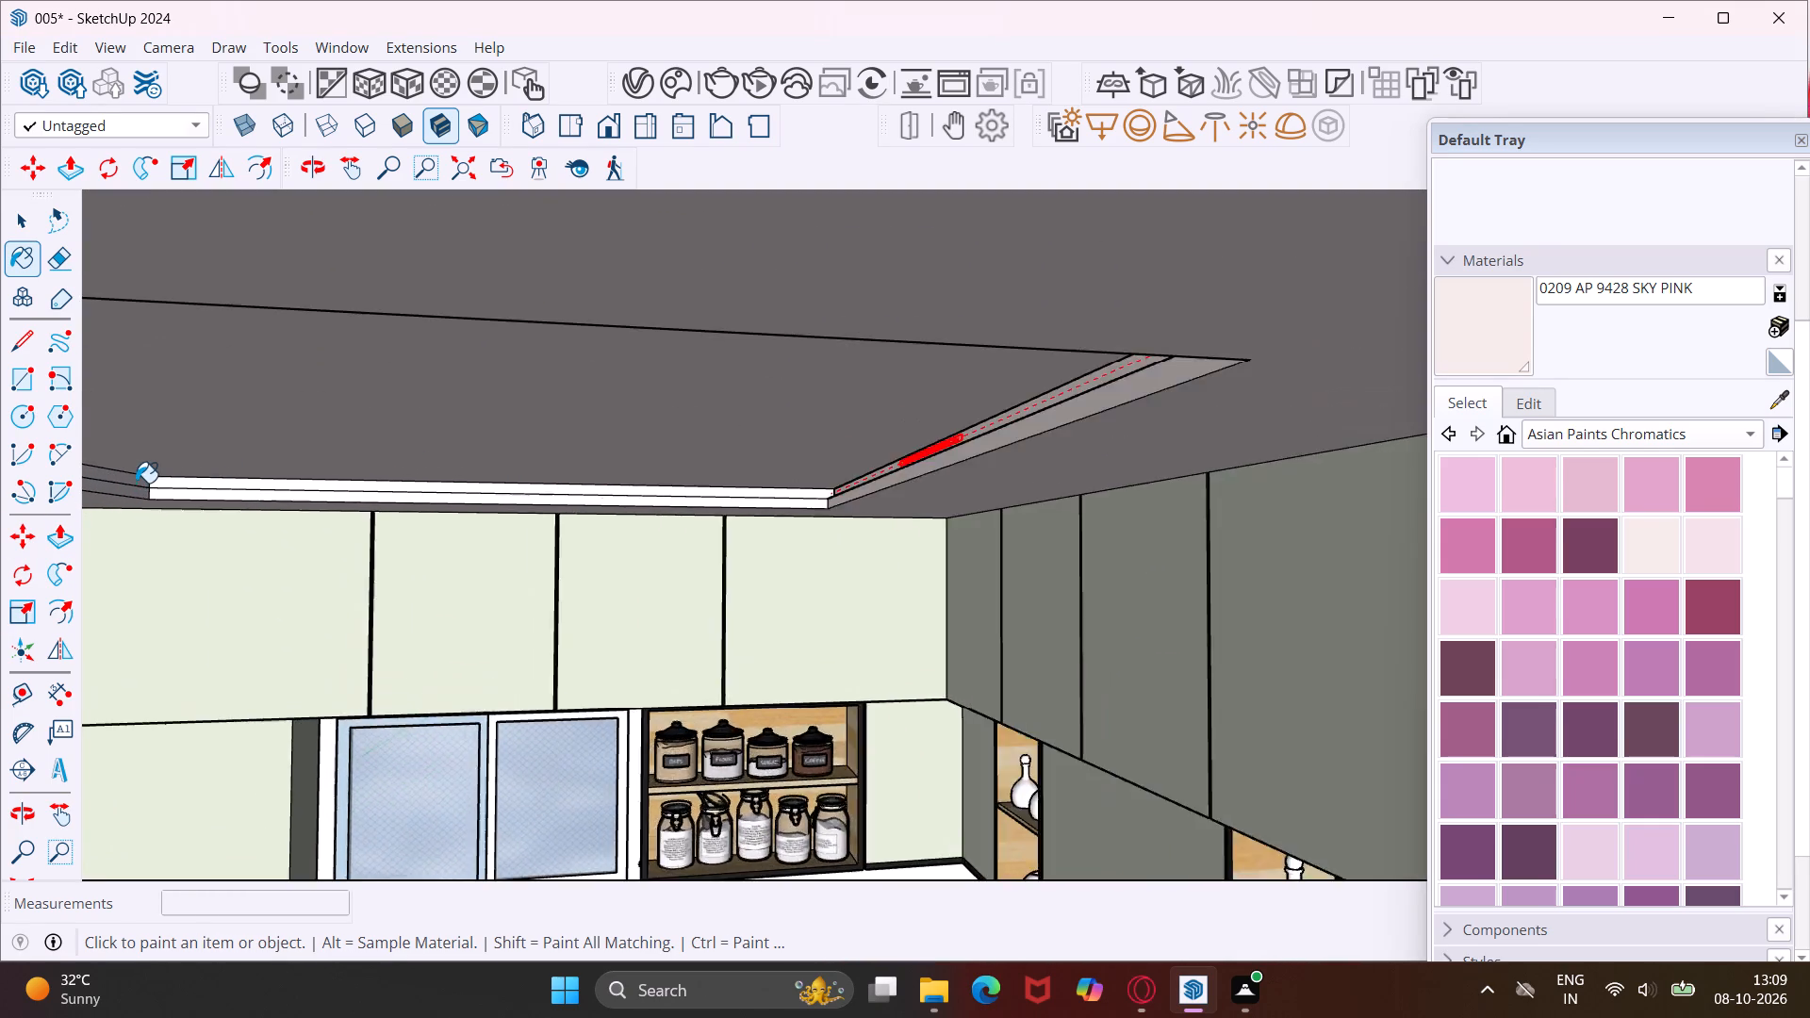
scroll(136, 483, "up", 7)
left_click(136, 483)
left_click(137, 498)
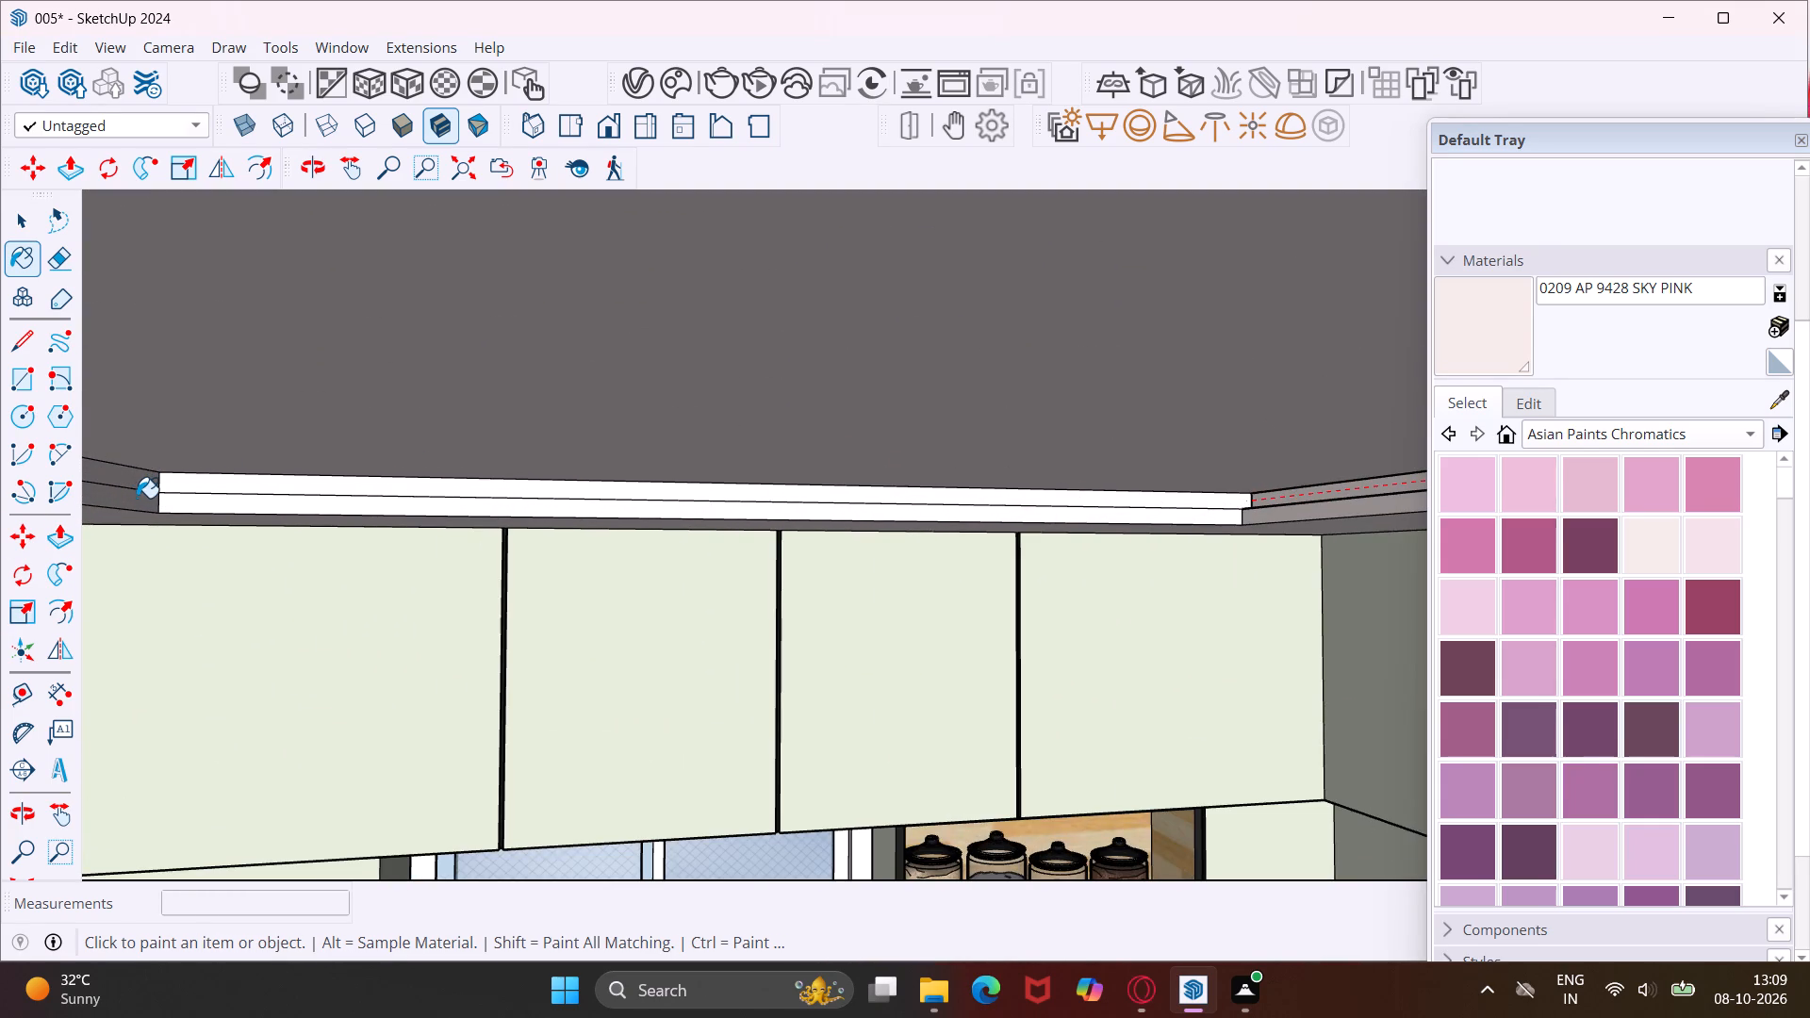
left_click(187, 501)
scroll(187, 500, "up", 8)
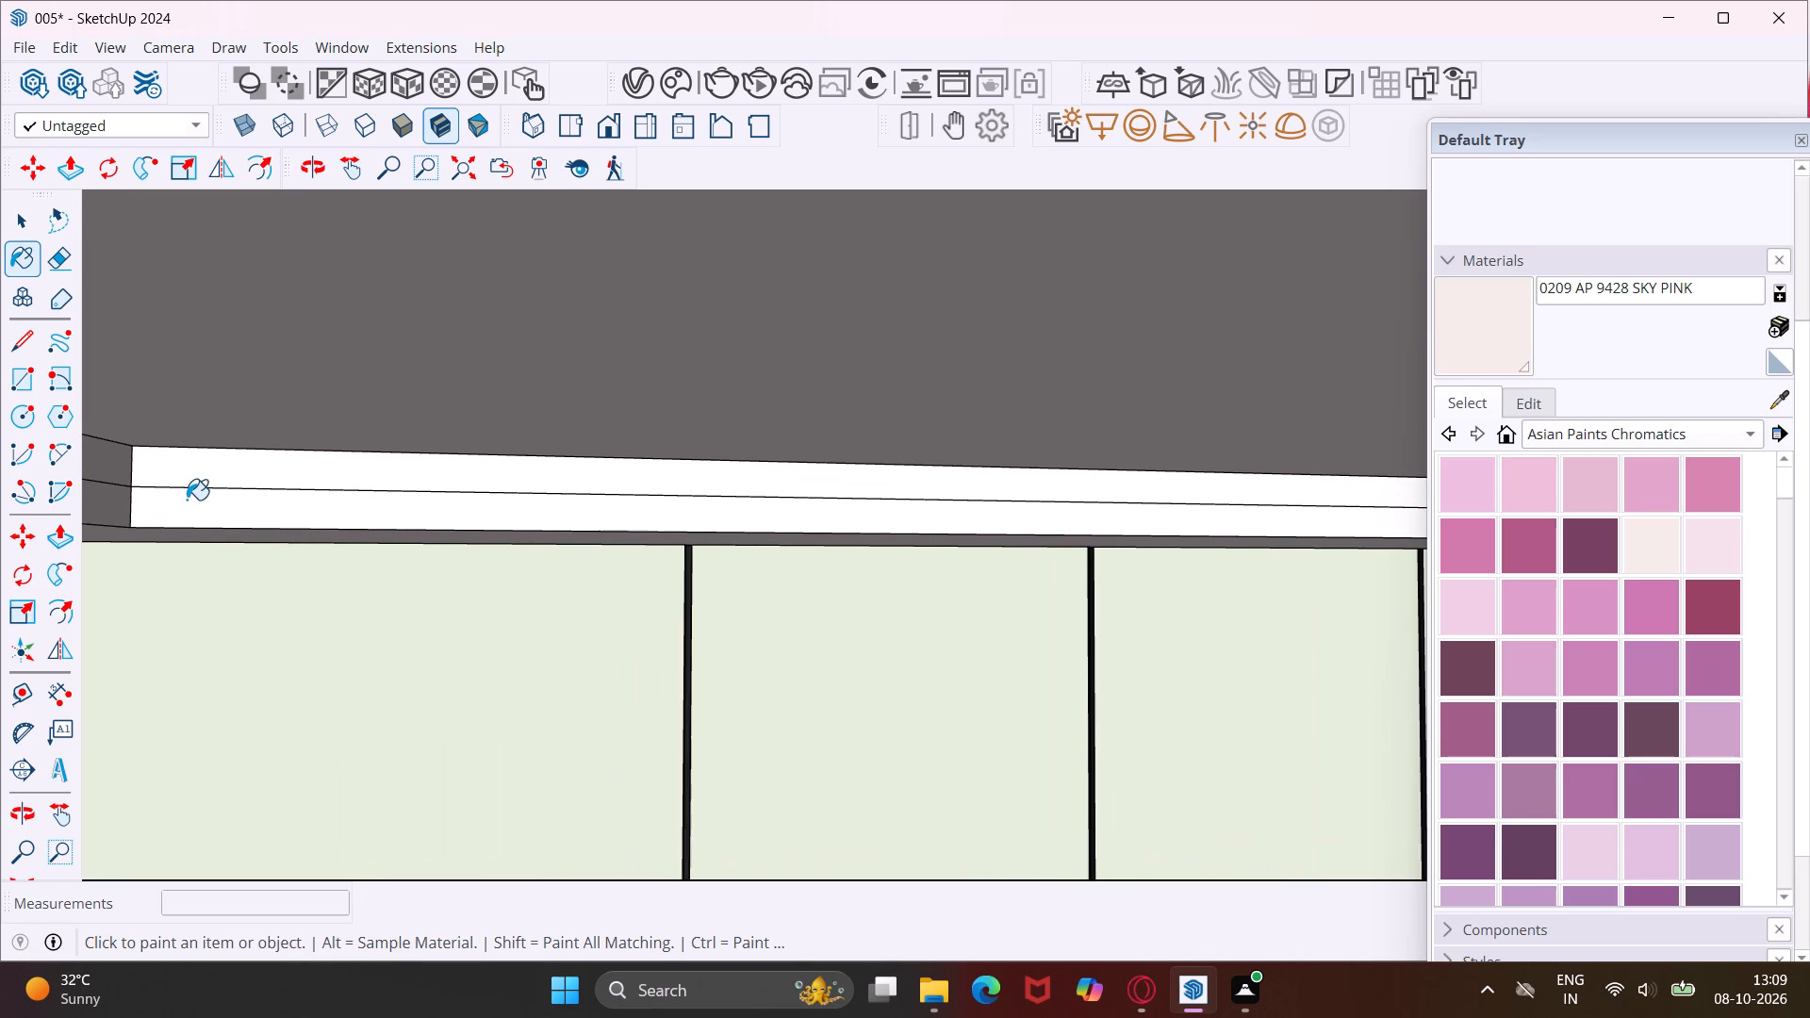
left_click(194, 510)
scroll(199, 510, "up", 9)
left_click(205, 509)
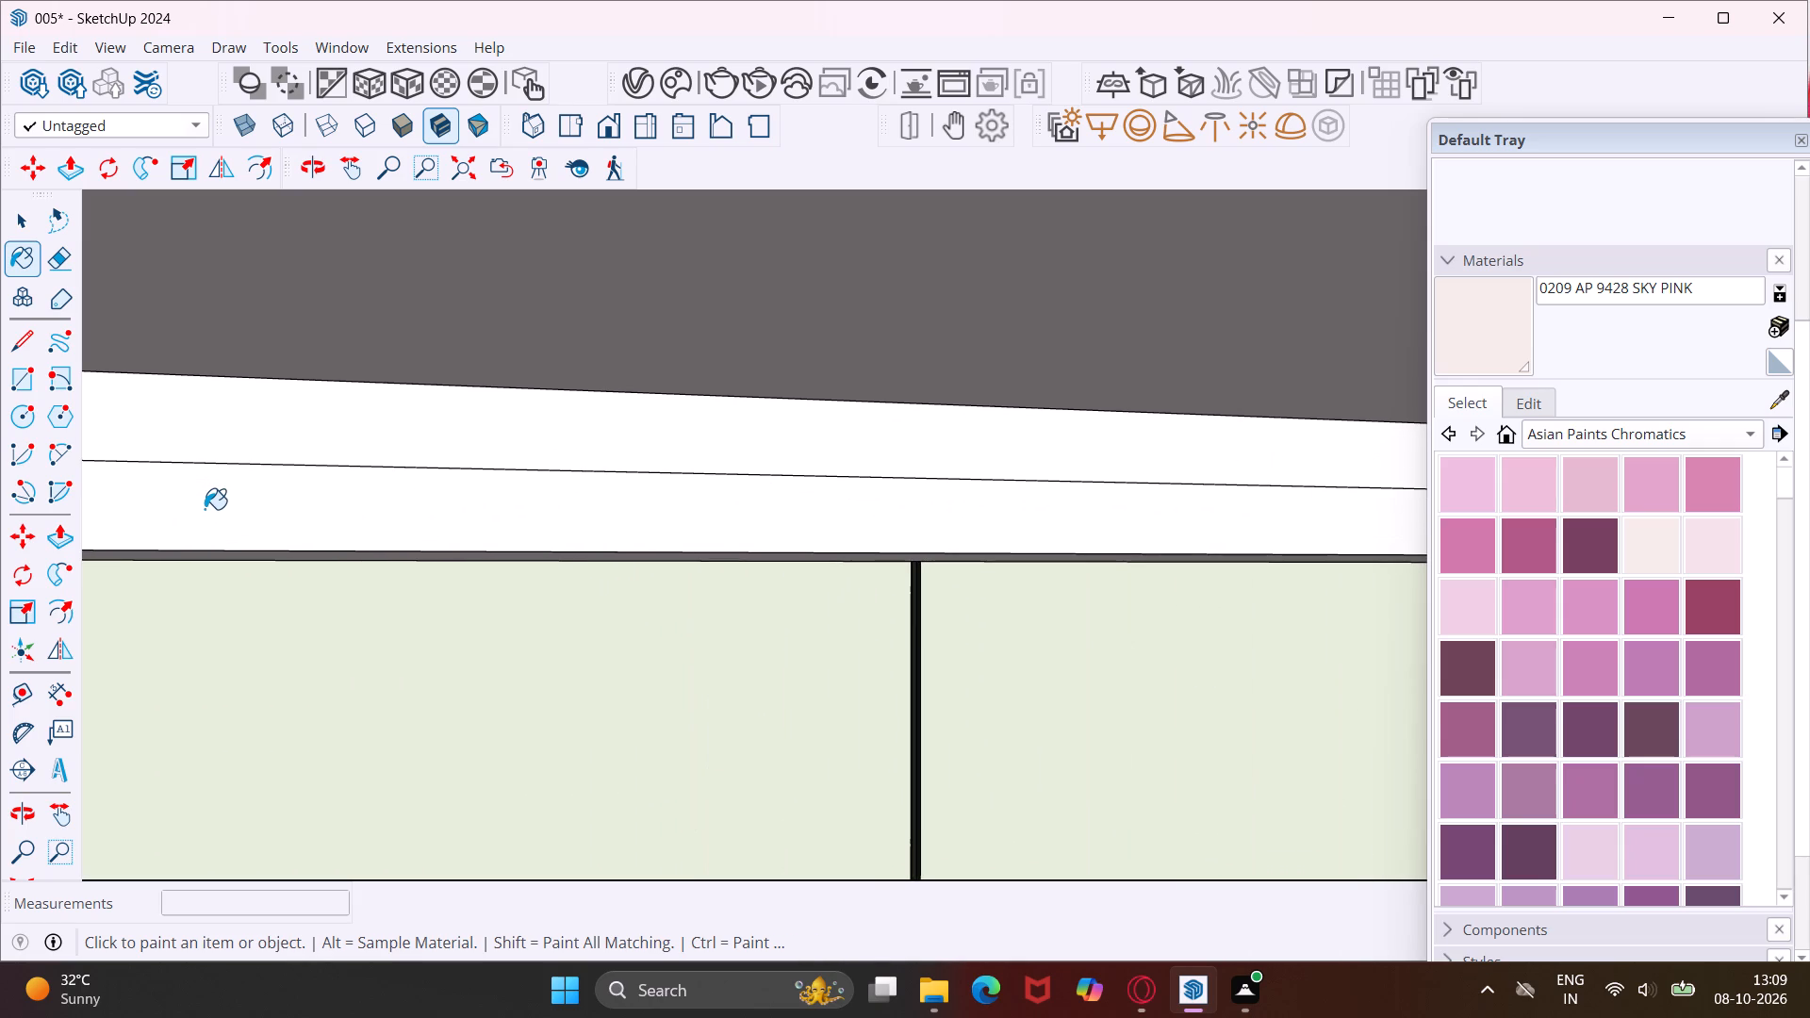
Push the upper recess bands on the window side and the tall-unit side back by 1".
key("Escape")
key("space")
left_click(270, 423)
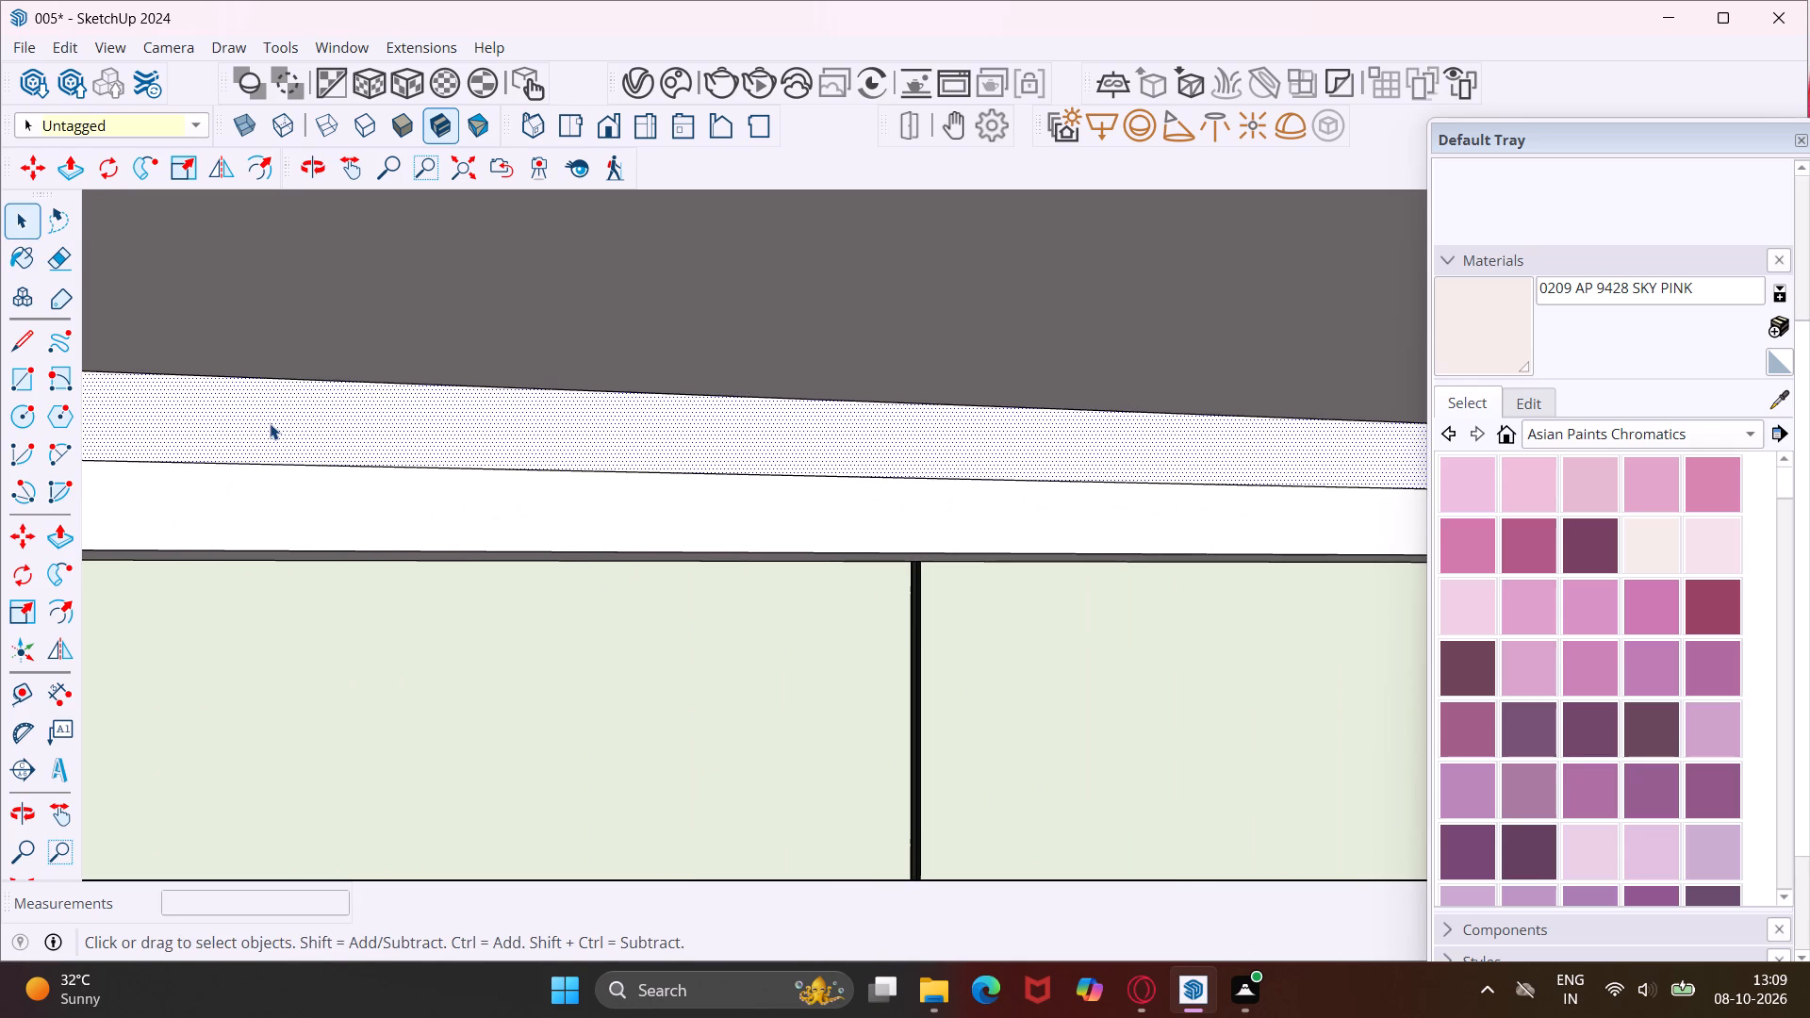
key("p")
left_click(270, 423)
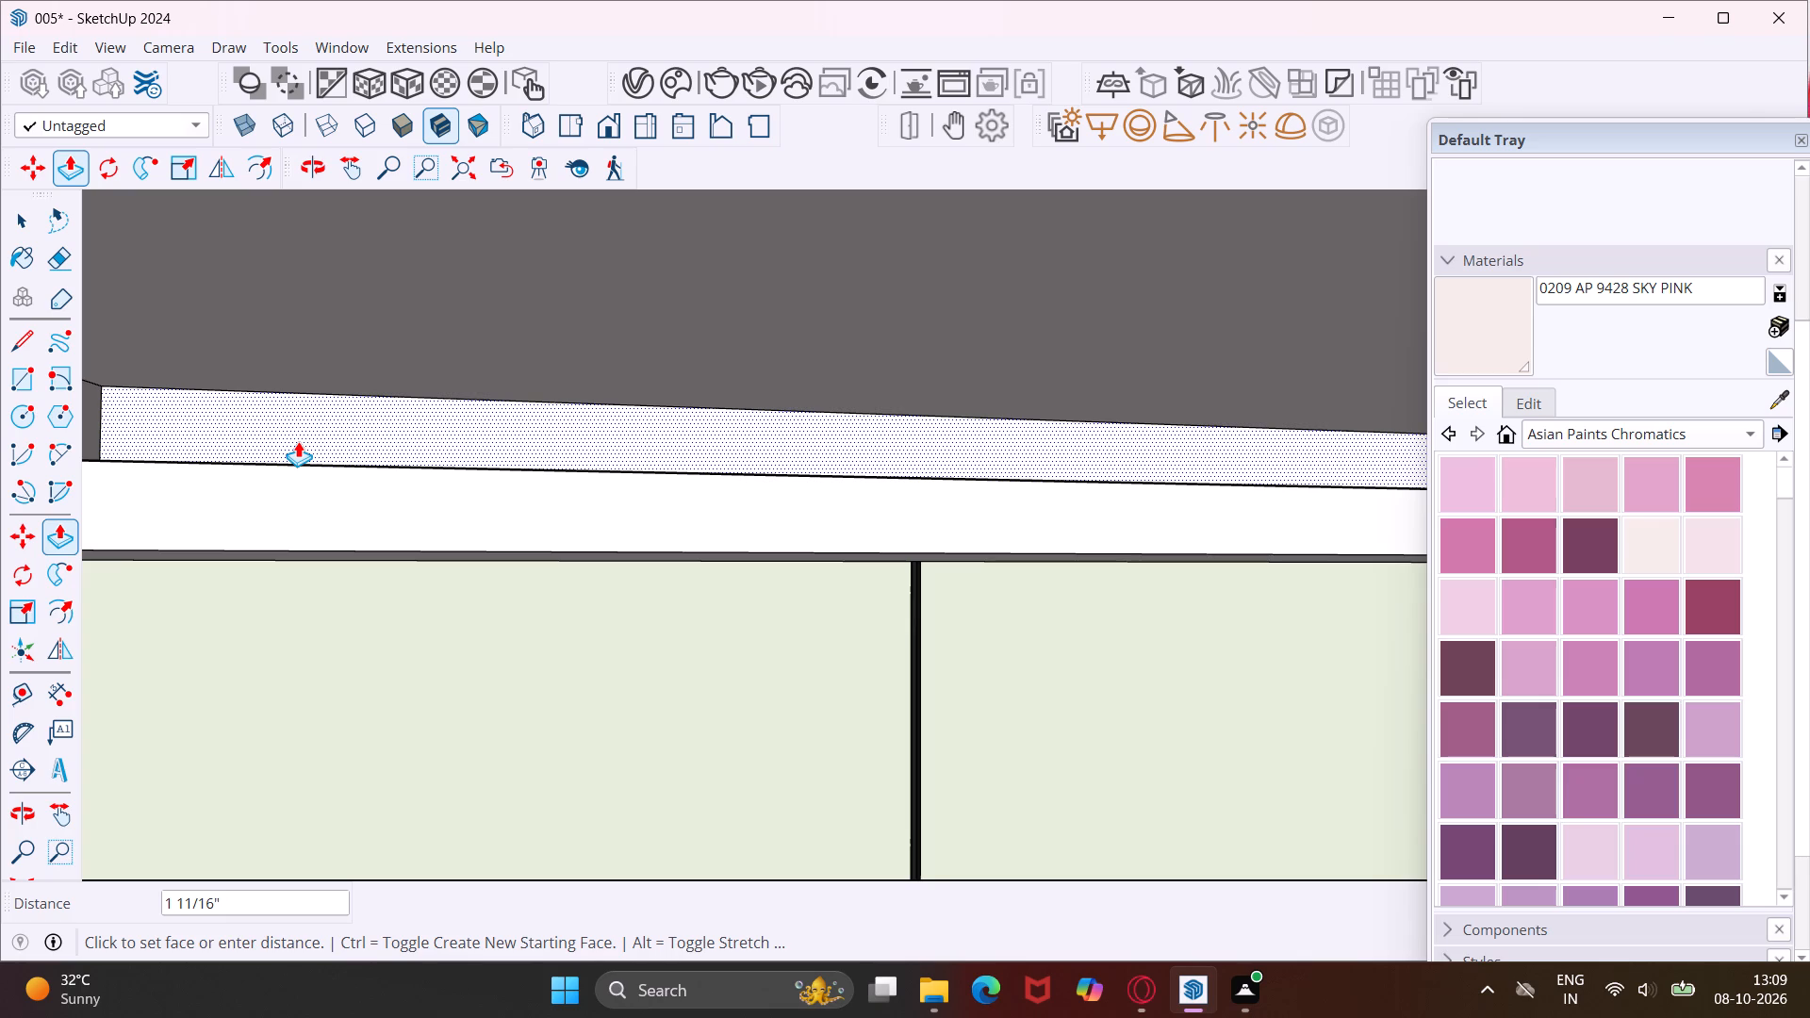
middle_click_drag(298, 441, 176, 429)
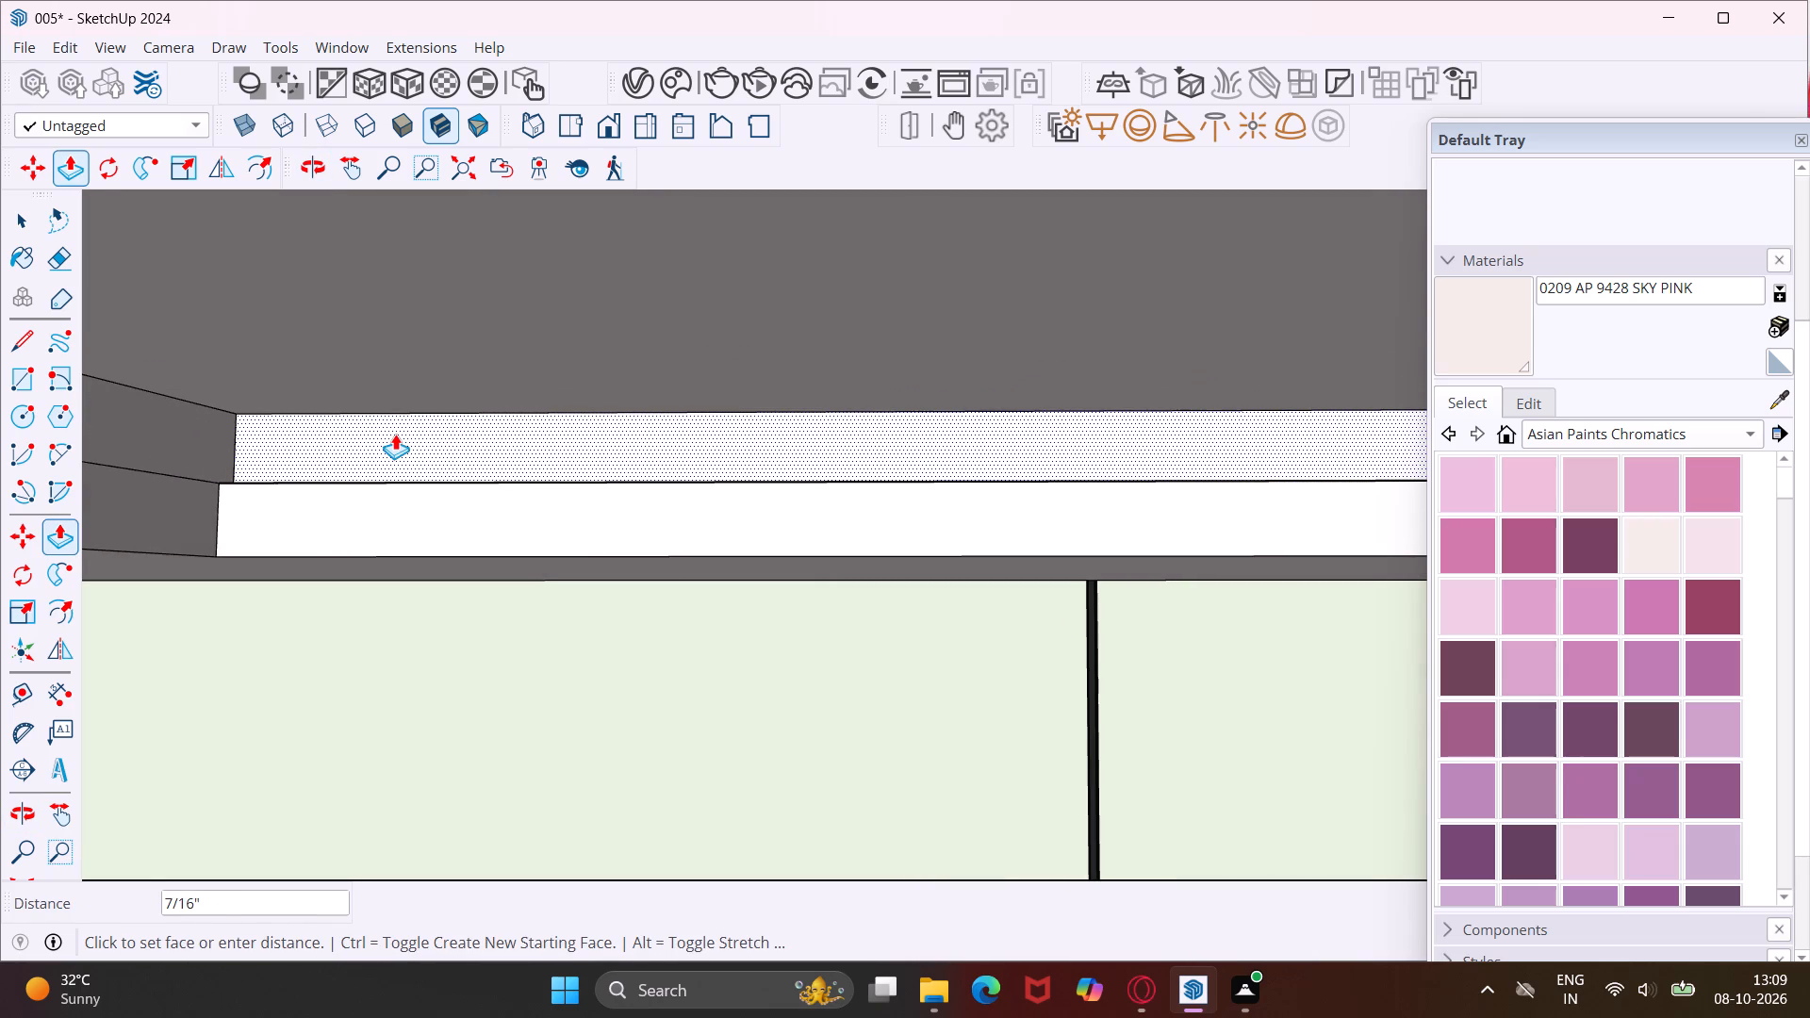
middle_click_drag(395, 434, 236, 554)
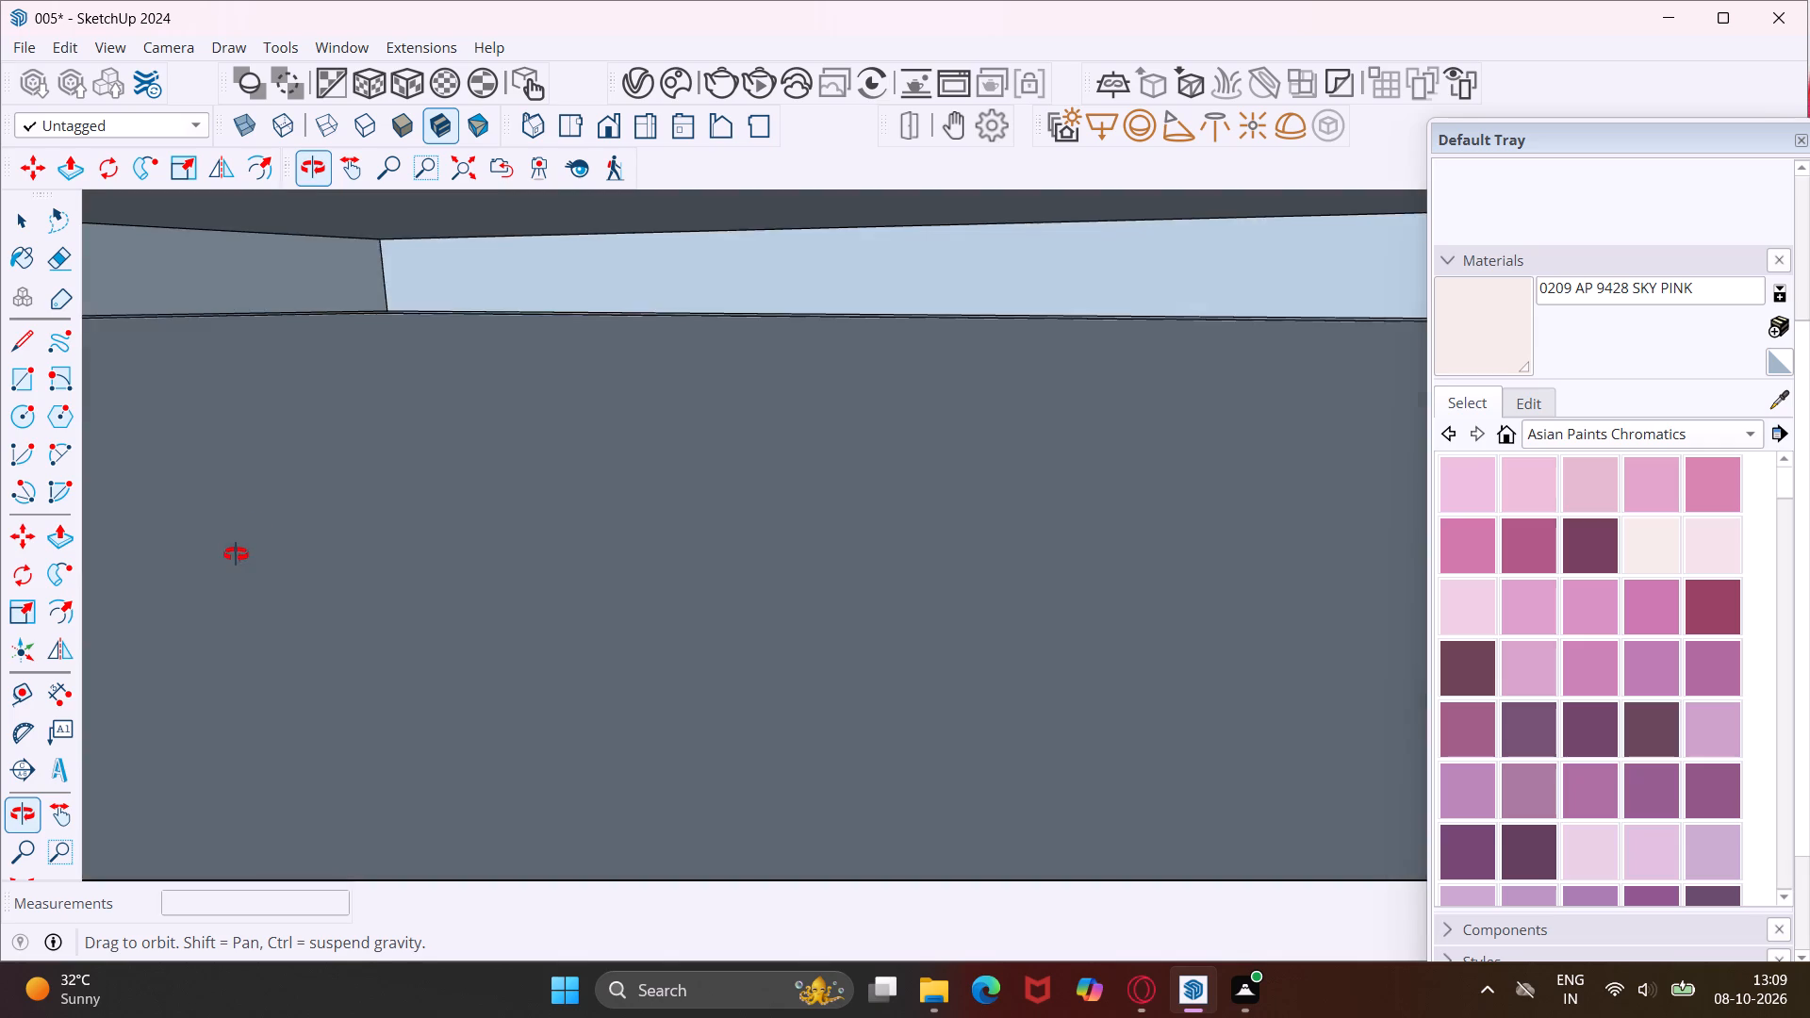
middle_click_drag(236, 554, 277, 494)
scroll(327, 465, "up", 10)
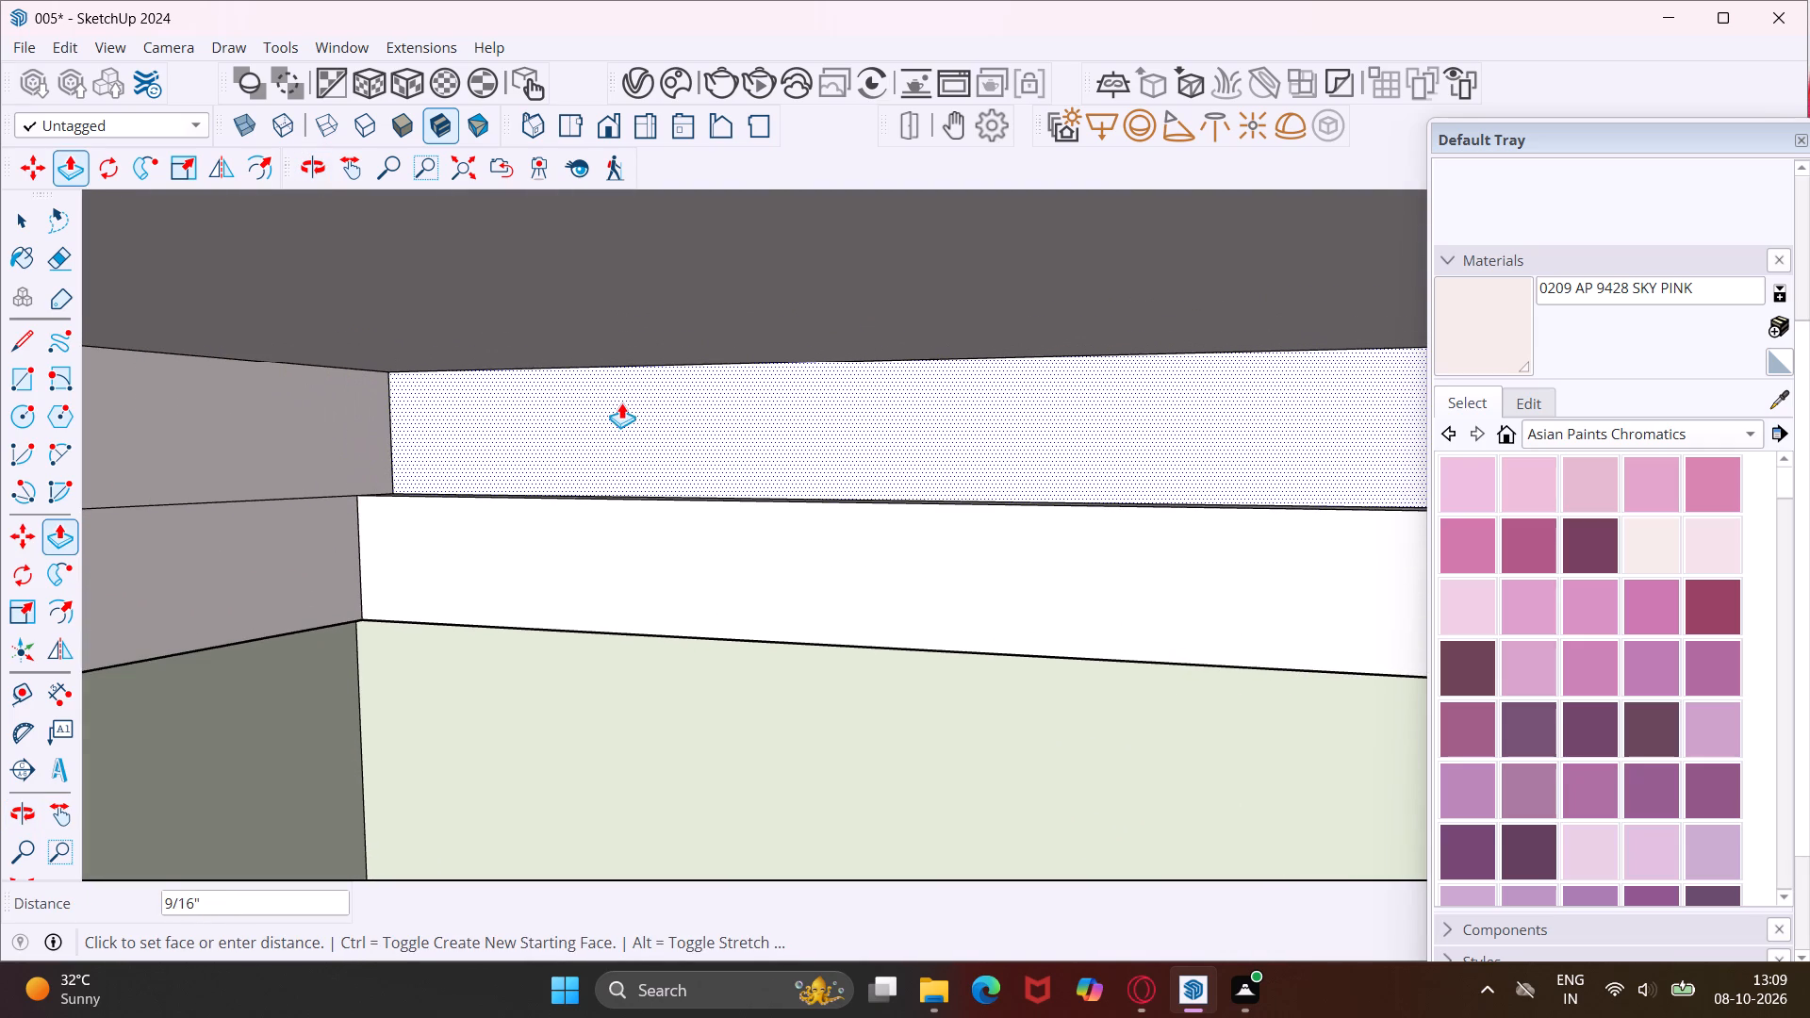
scroll(621, 402, "up", 4)
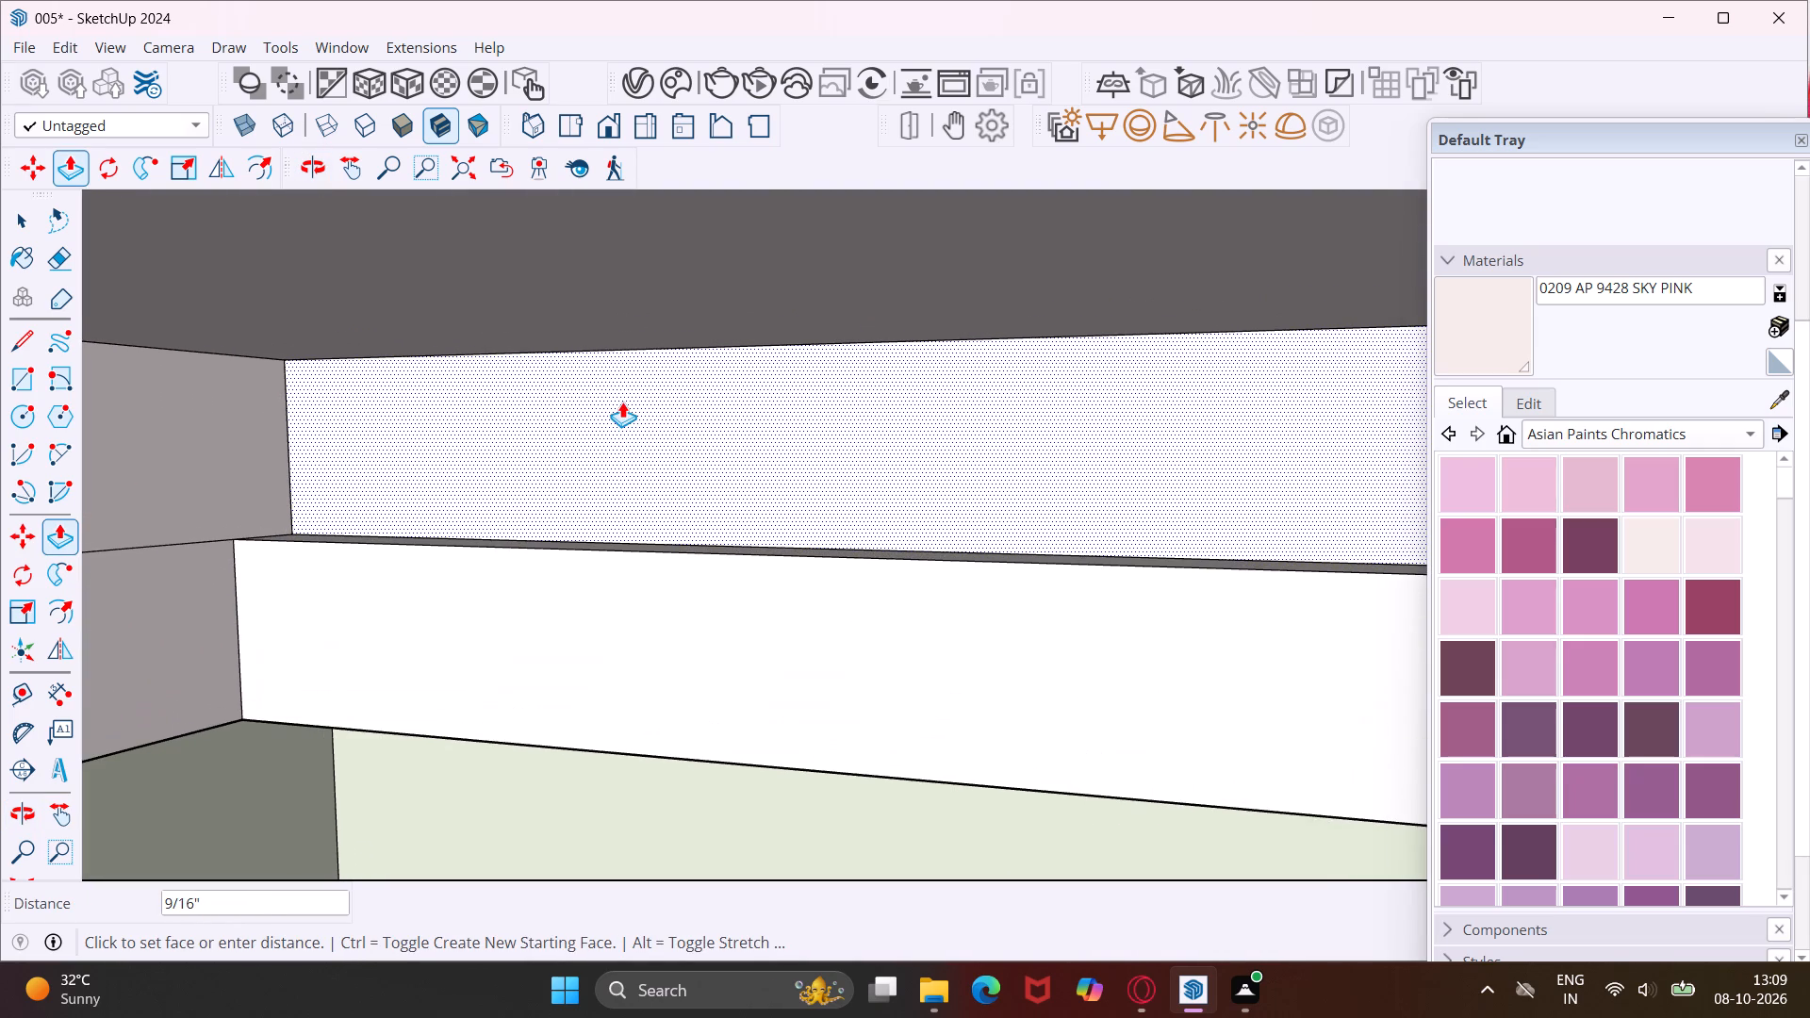
type("1\"")
key("Return")
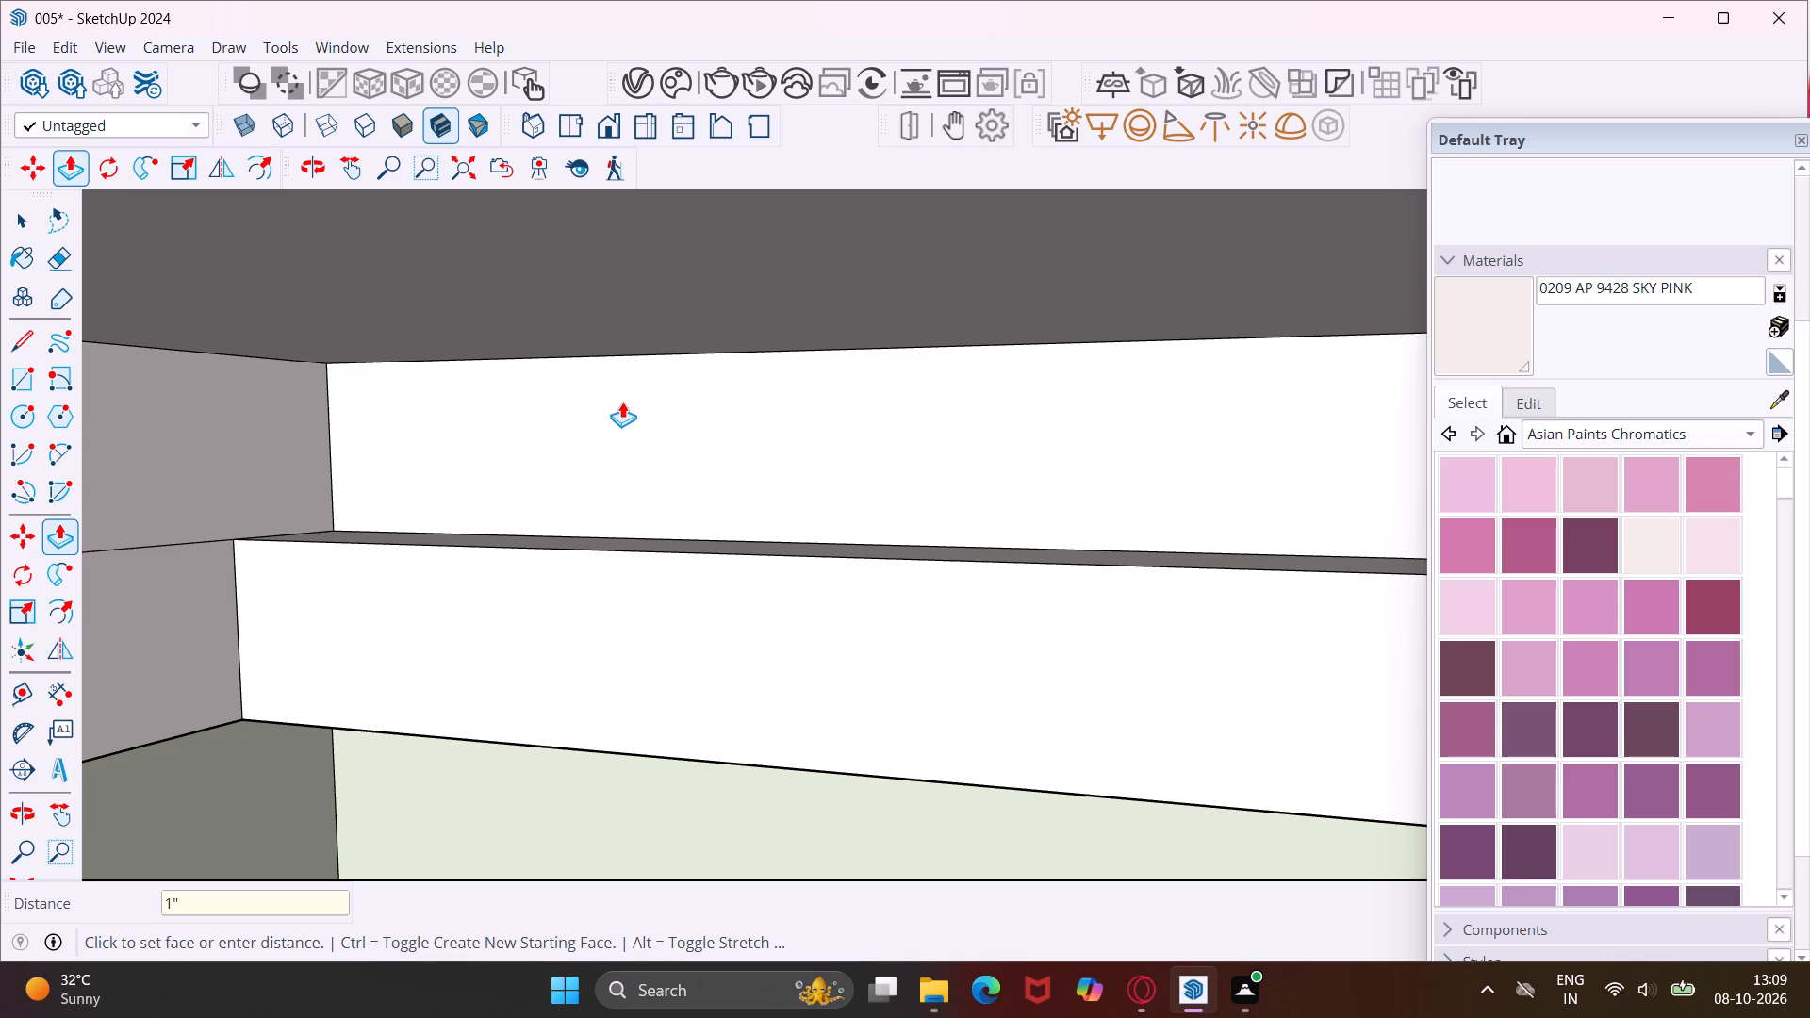
double_click(254, 397)
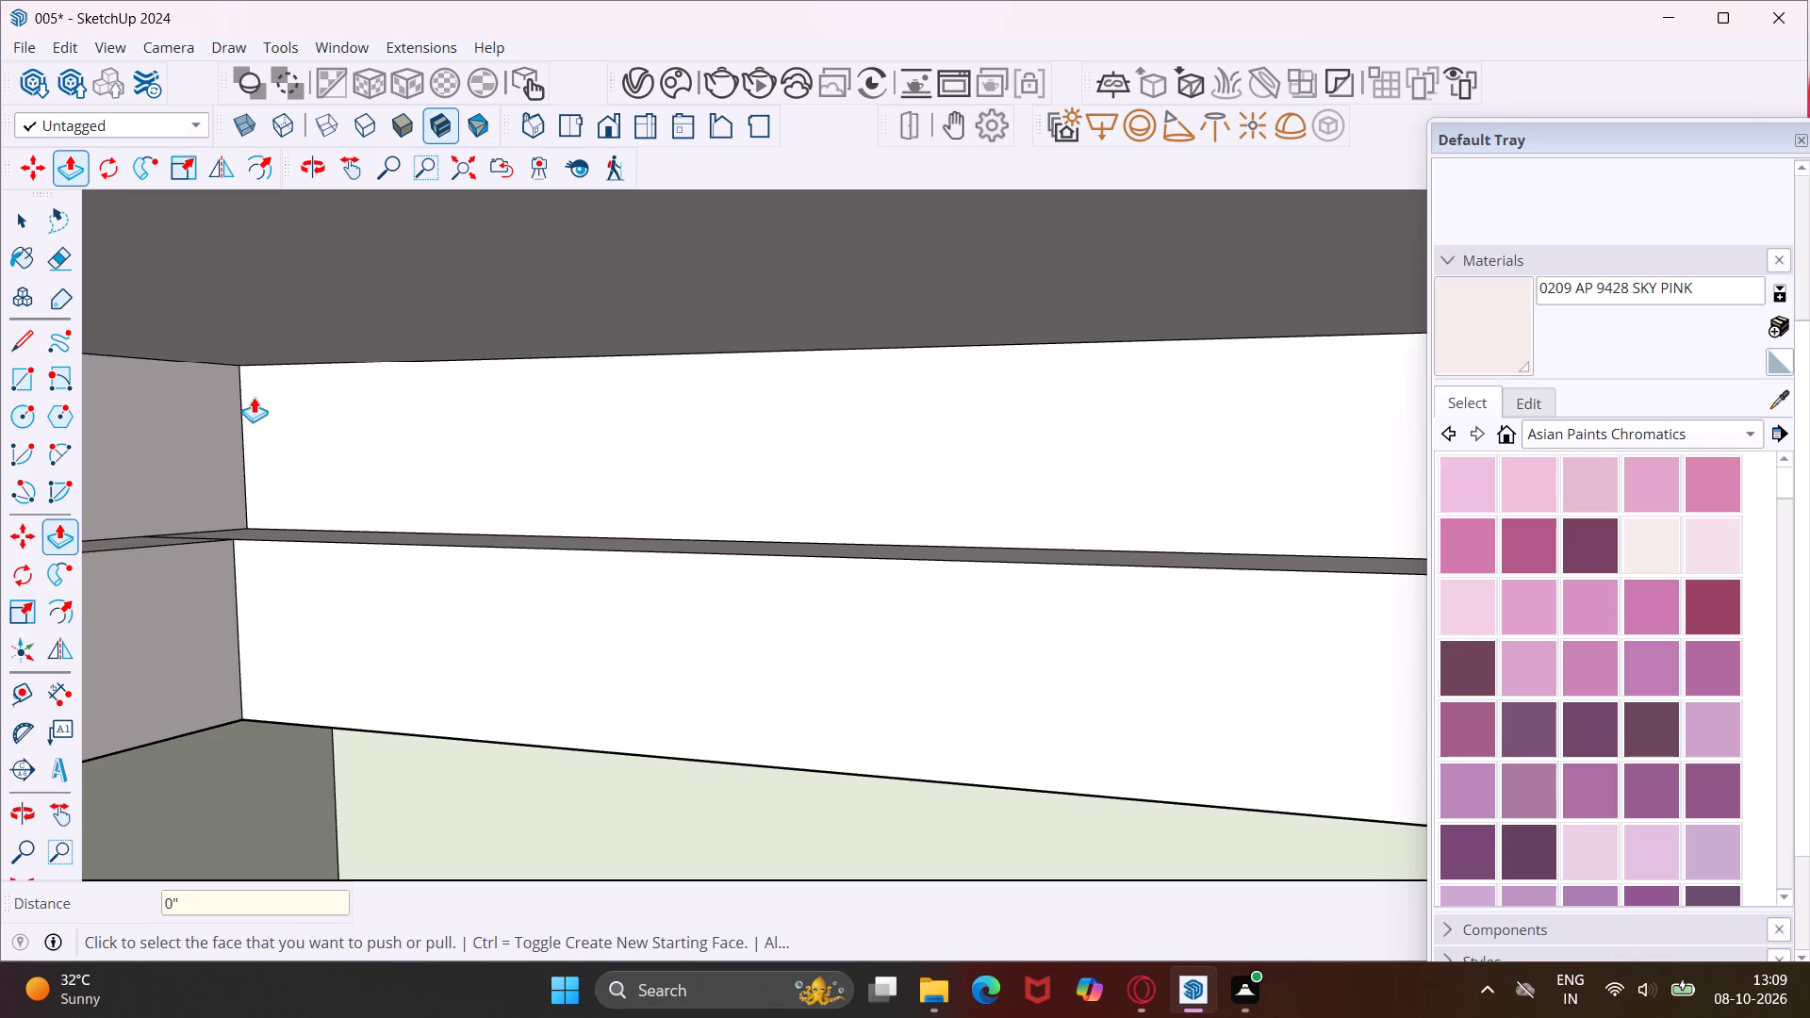
key("Escape")
key("space")
Paint the ledges below the two pushed-back bands and the tall-unit-side upper band with 0209 AP 9428 SKY PINK.
left_click(1450, 350)
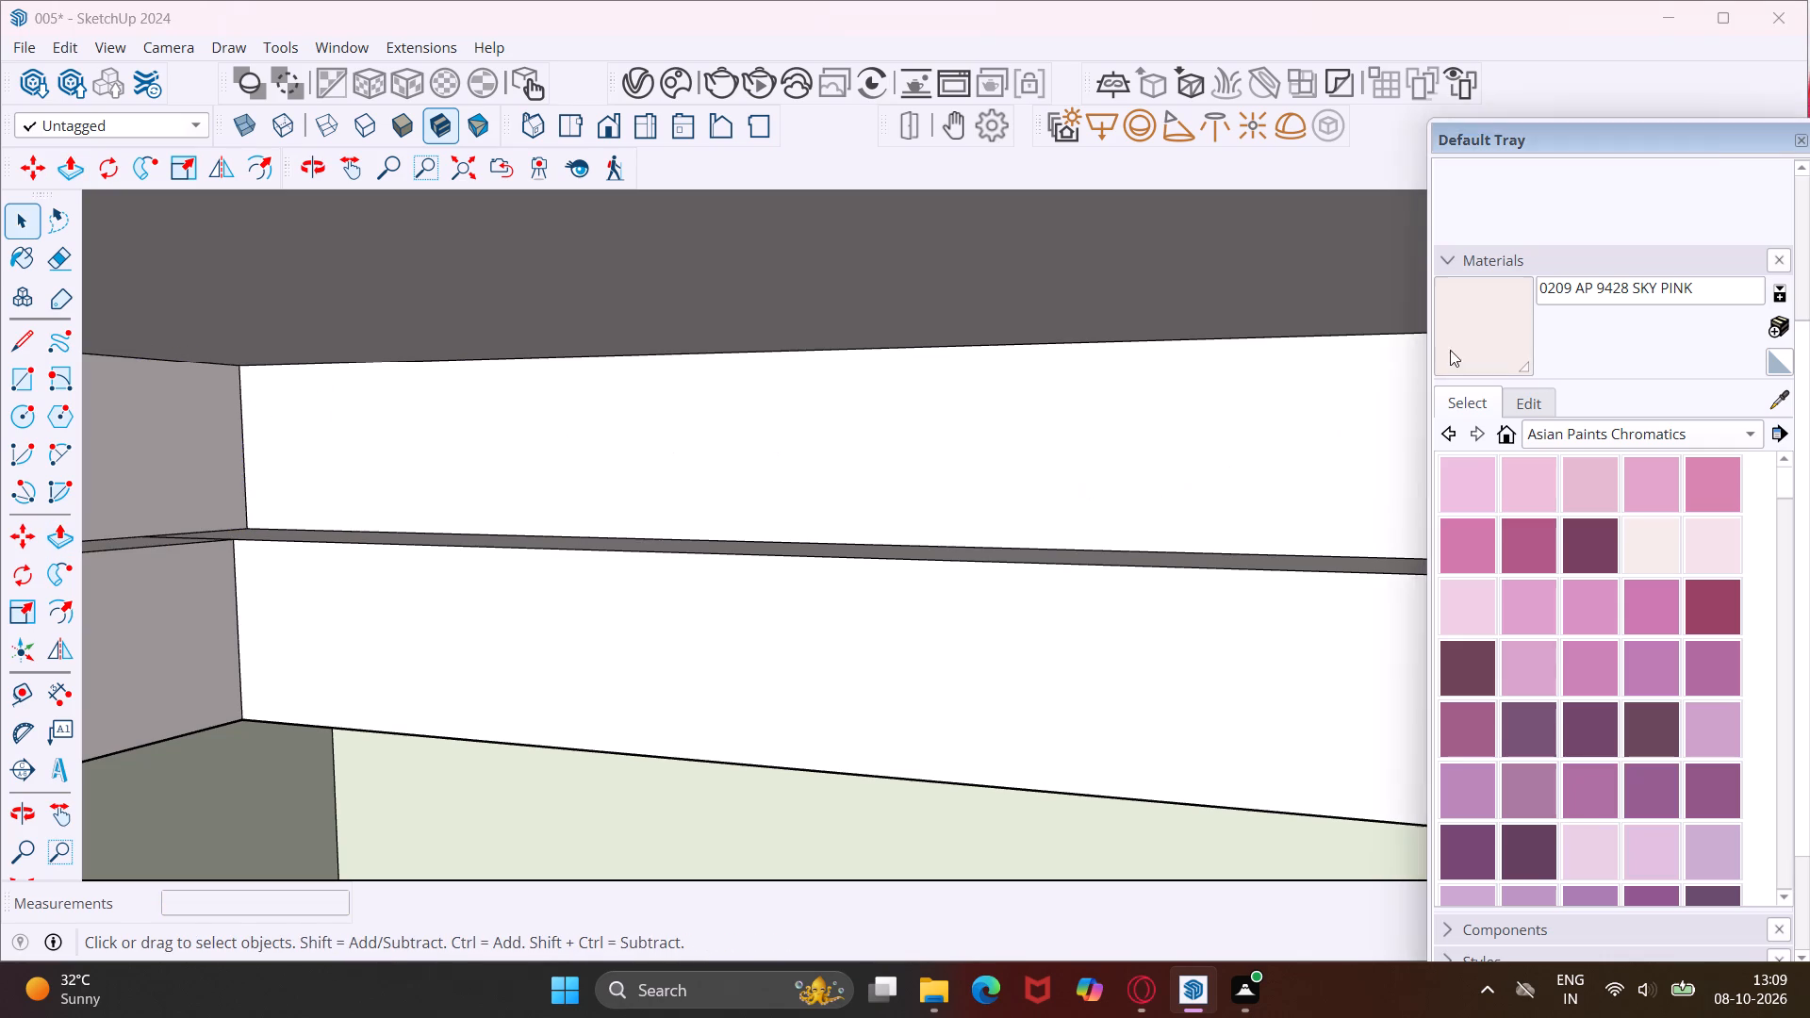
left_click(1296, 559)
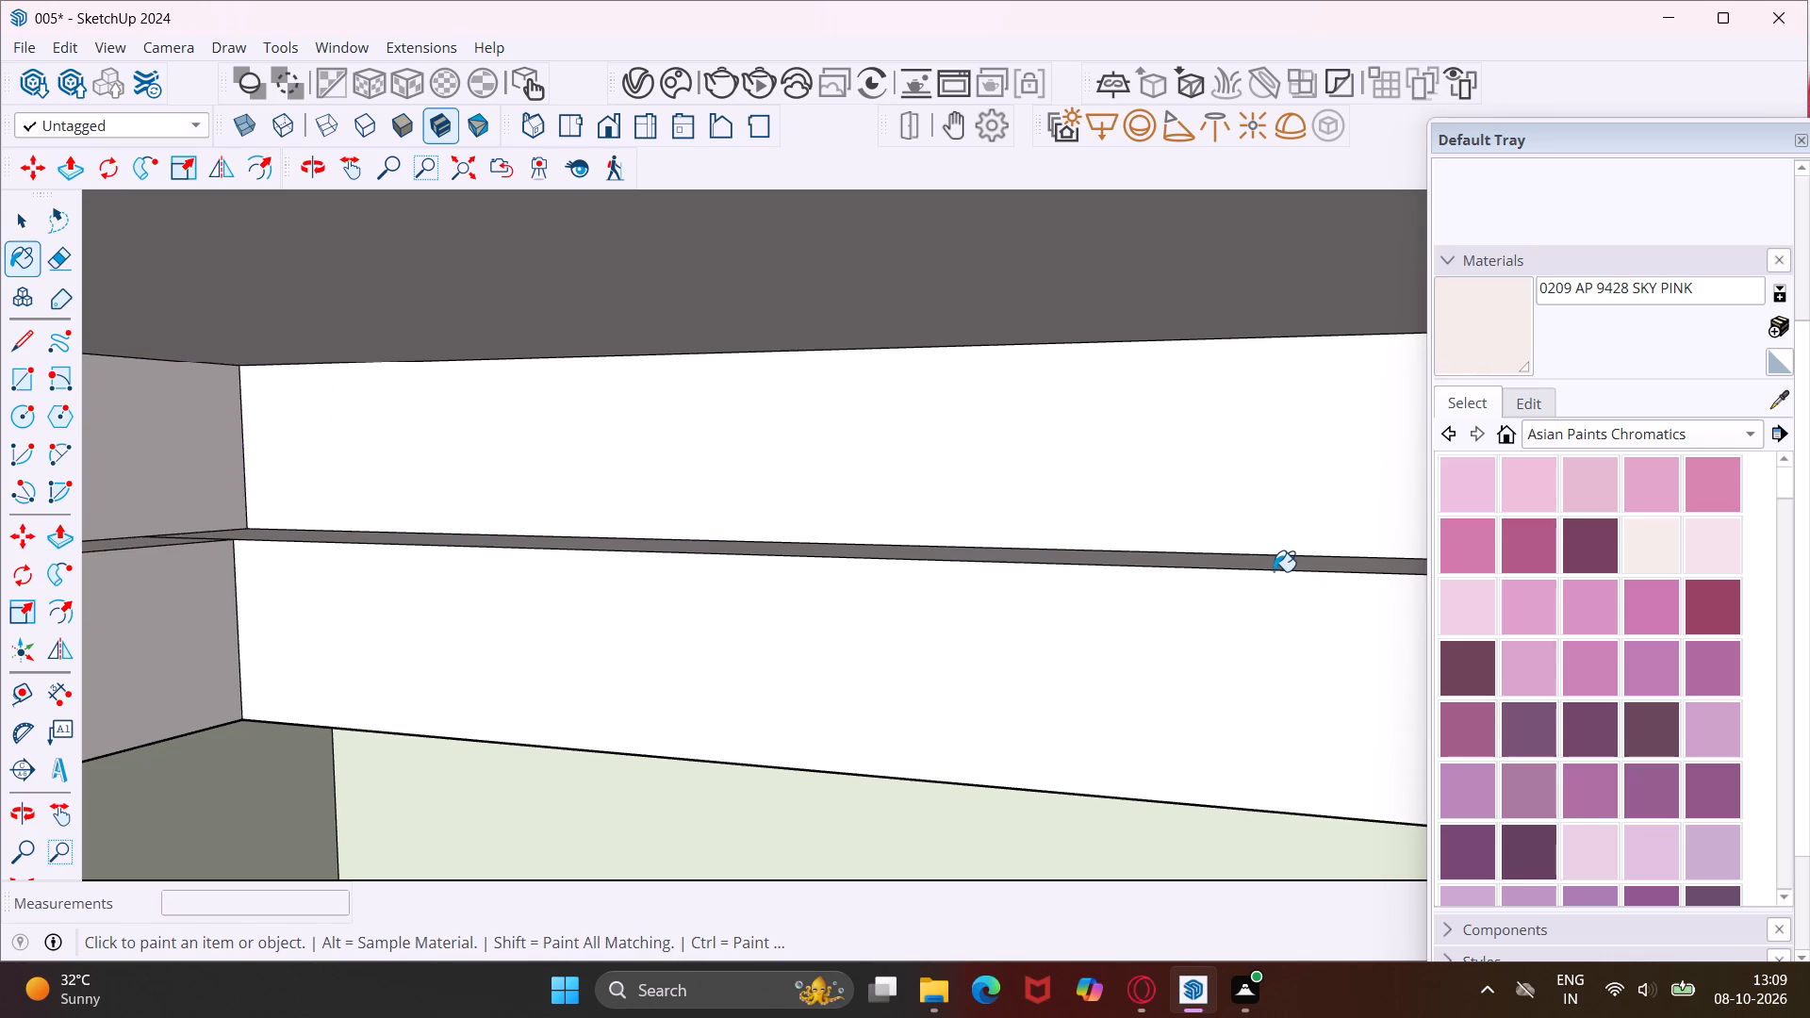
left_click(1271, 566)
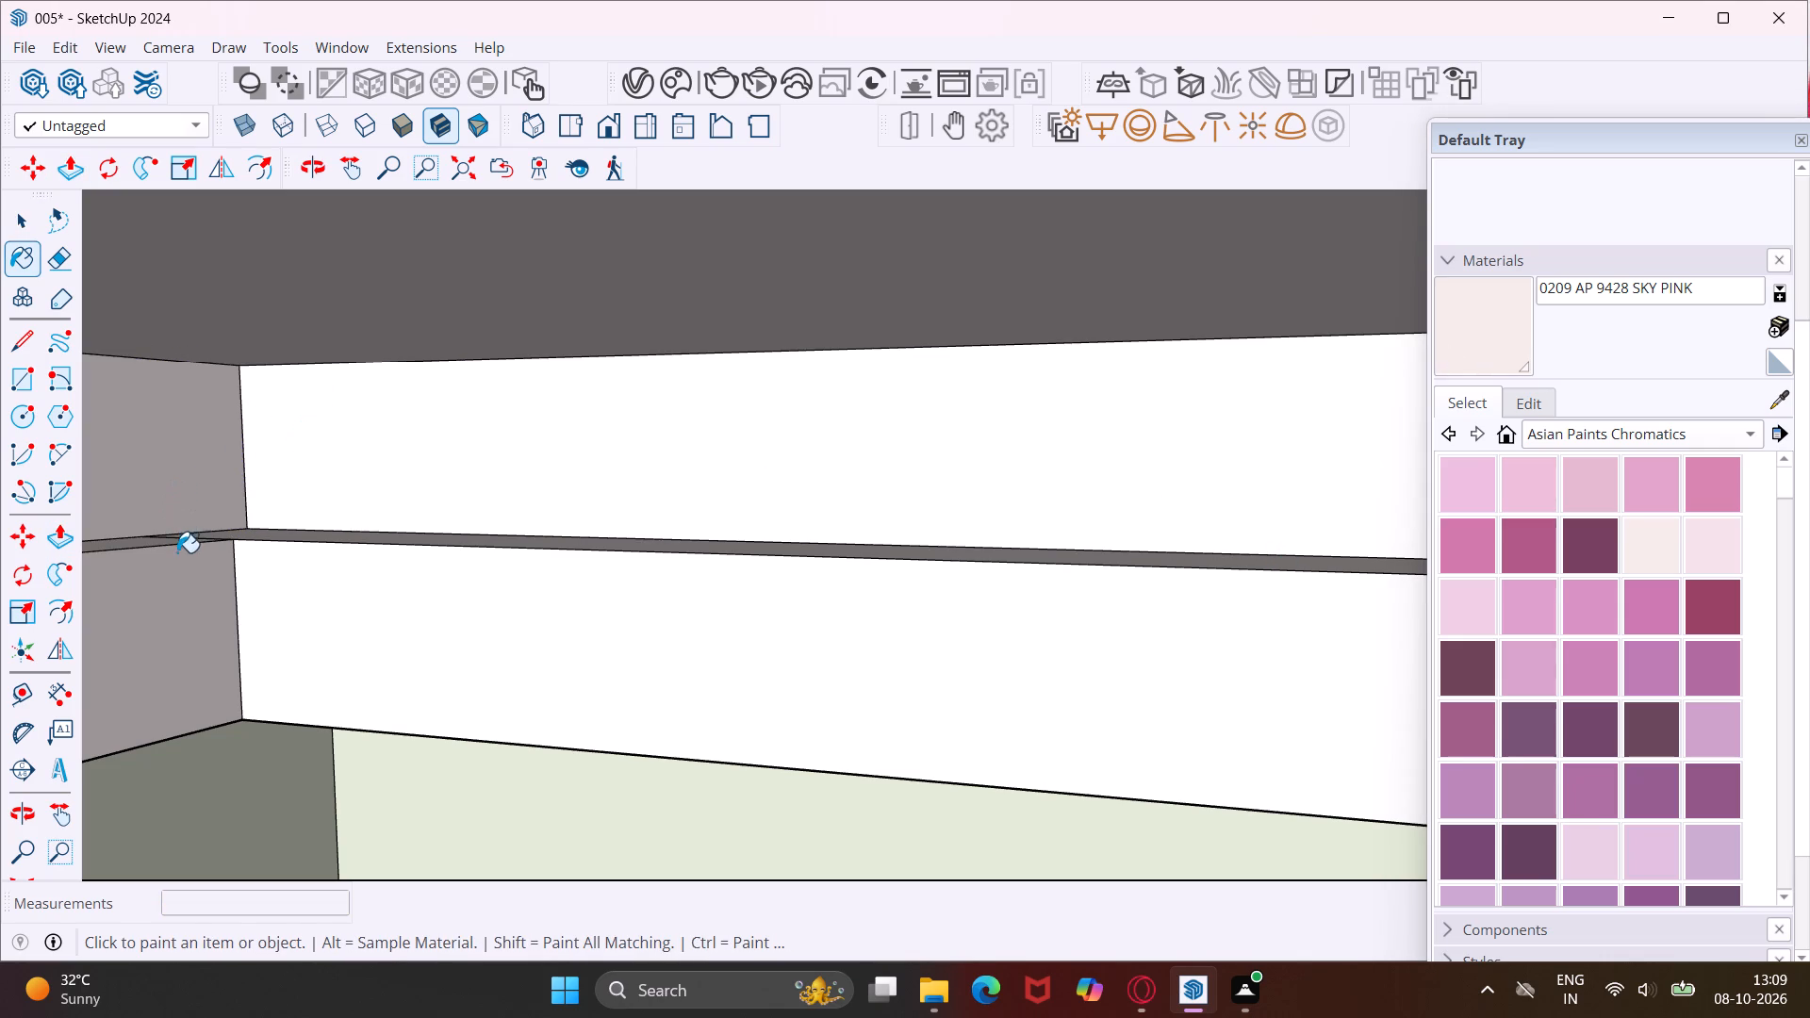
left_click(167, 539)
left_click_drag(137, 464, 131, 452)
key("Escape")
key("space")
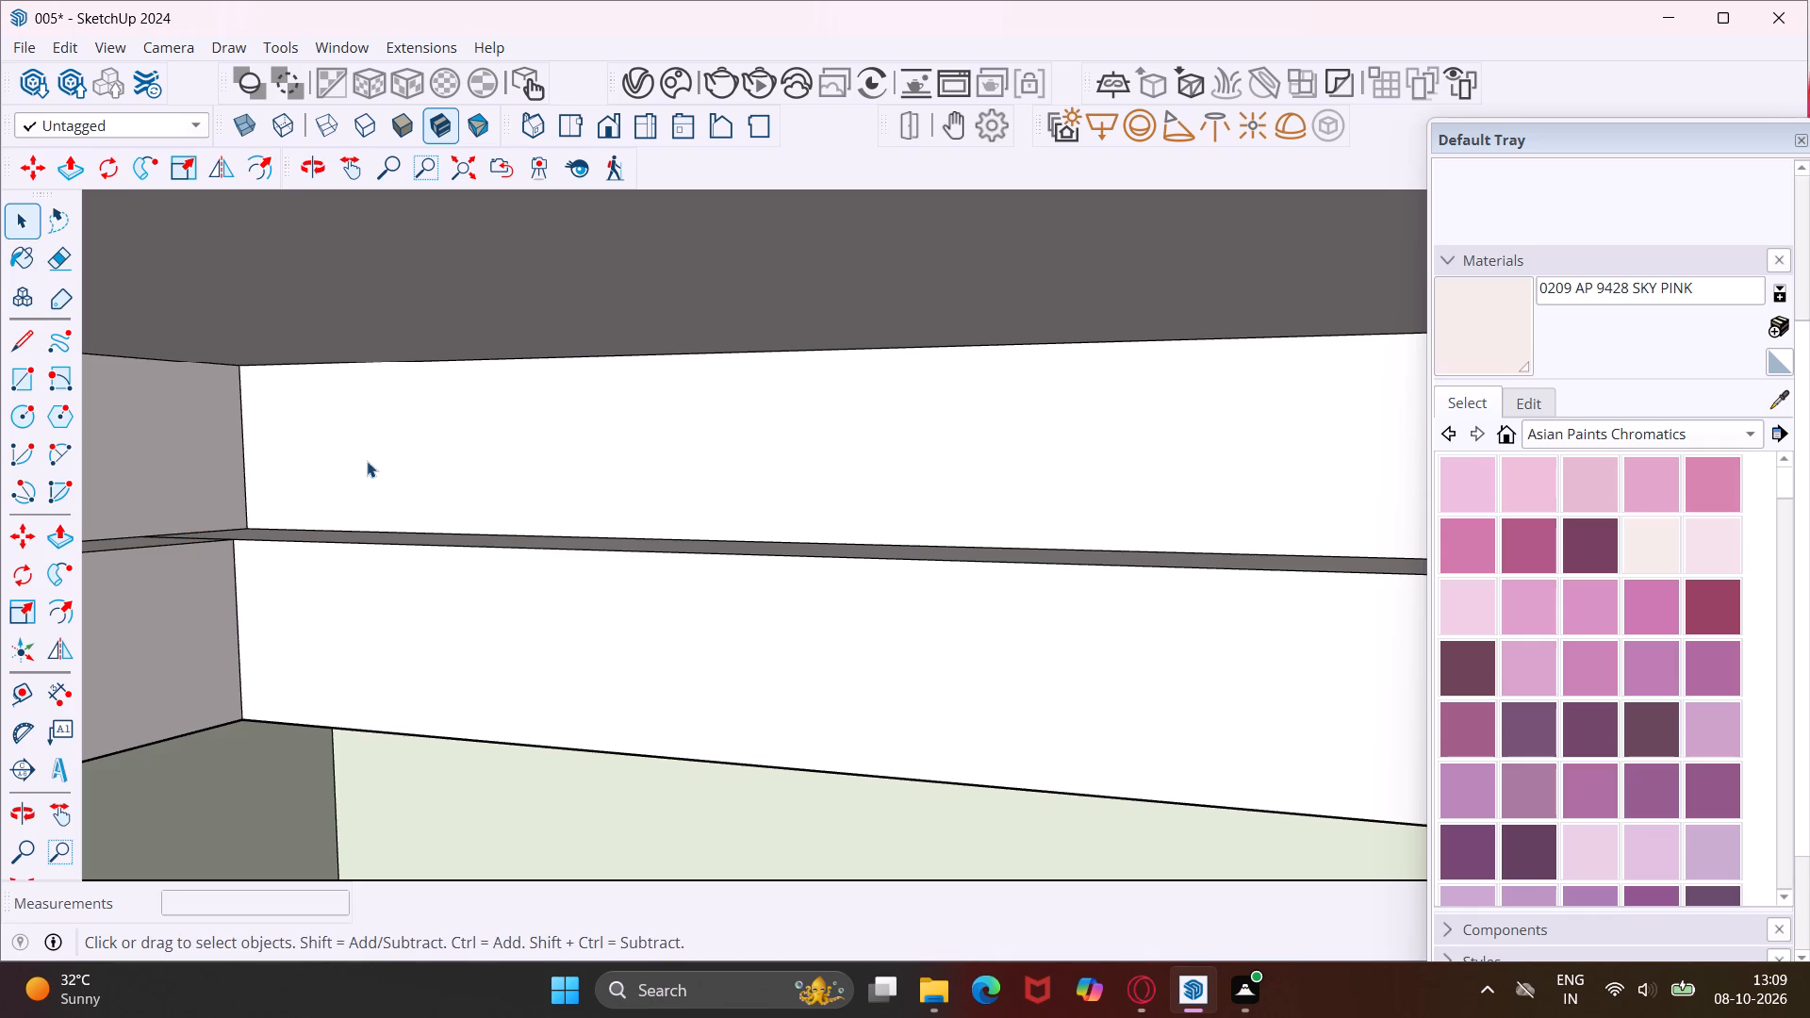
Group the upper window-side and tall-unit-side bands separately and convert each group to a V-Ray Mesh Light.
left_click(378, 455)
right_click(378, 455)
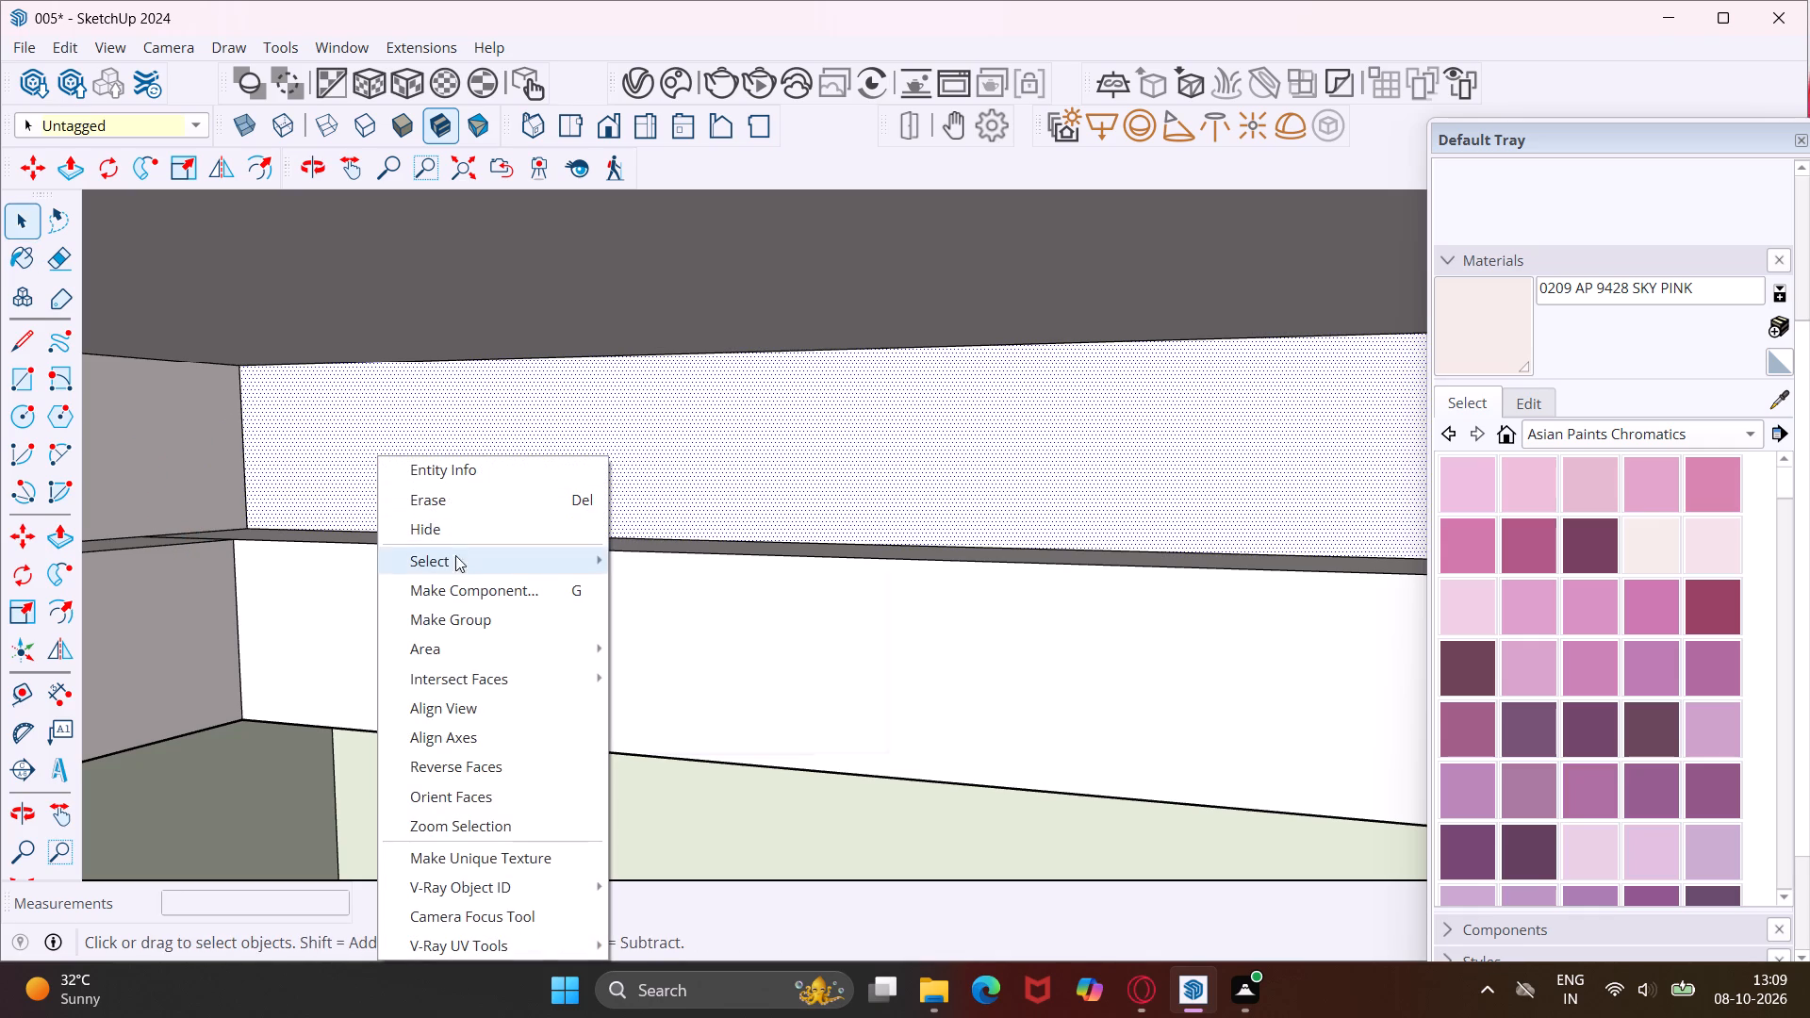
left_click(472, 616)
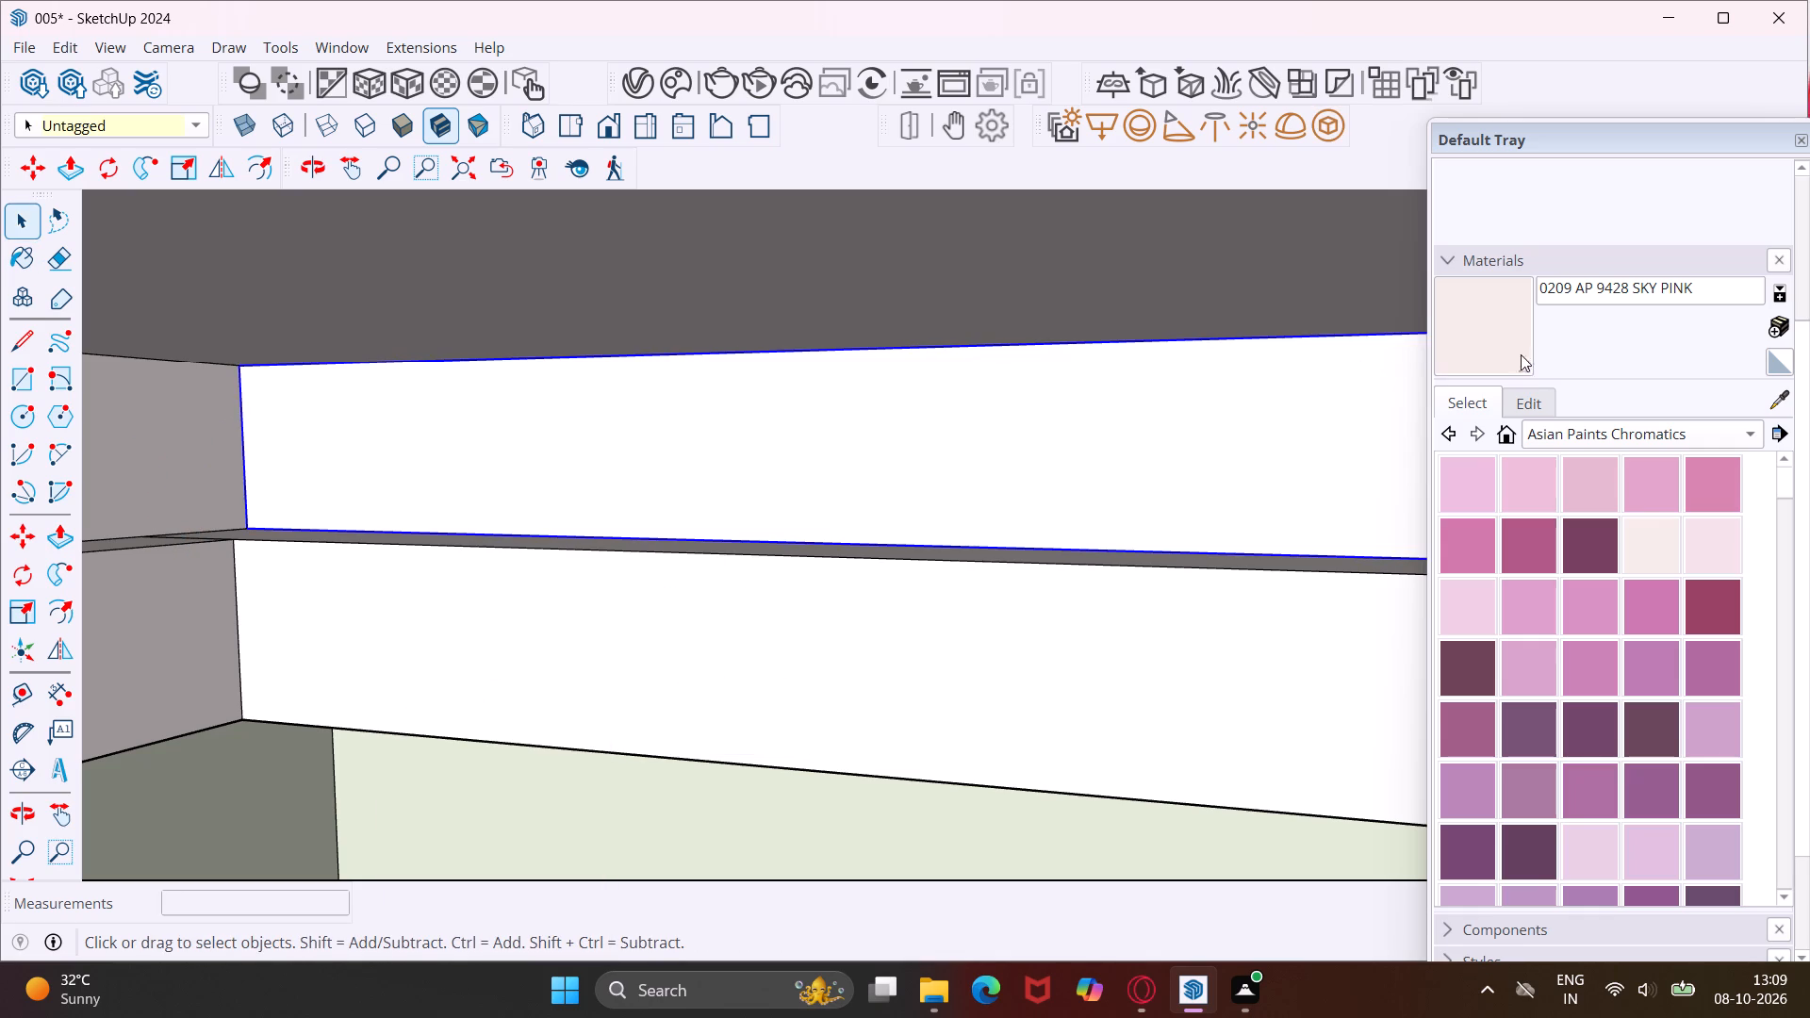
left_click(1334, 136)
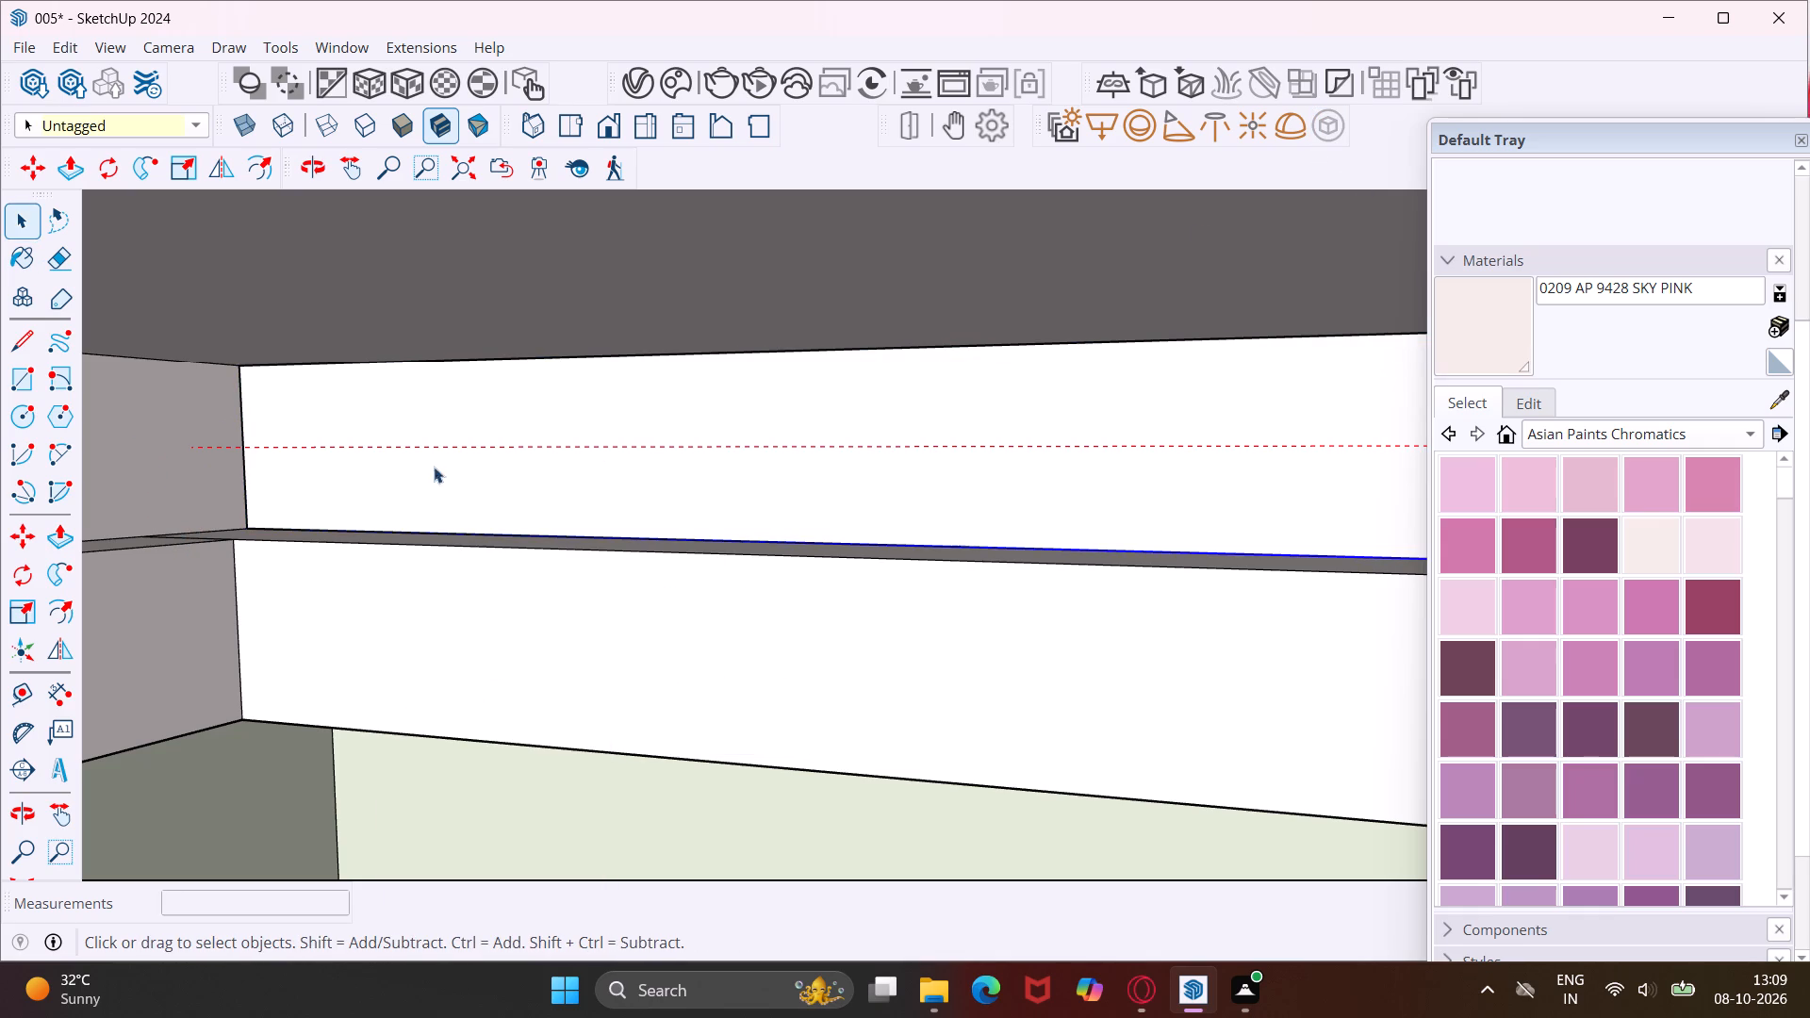
left_click(129, 418)
right_click(129, 418)
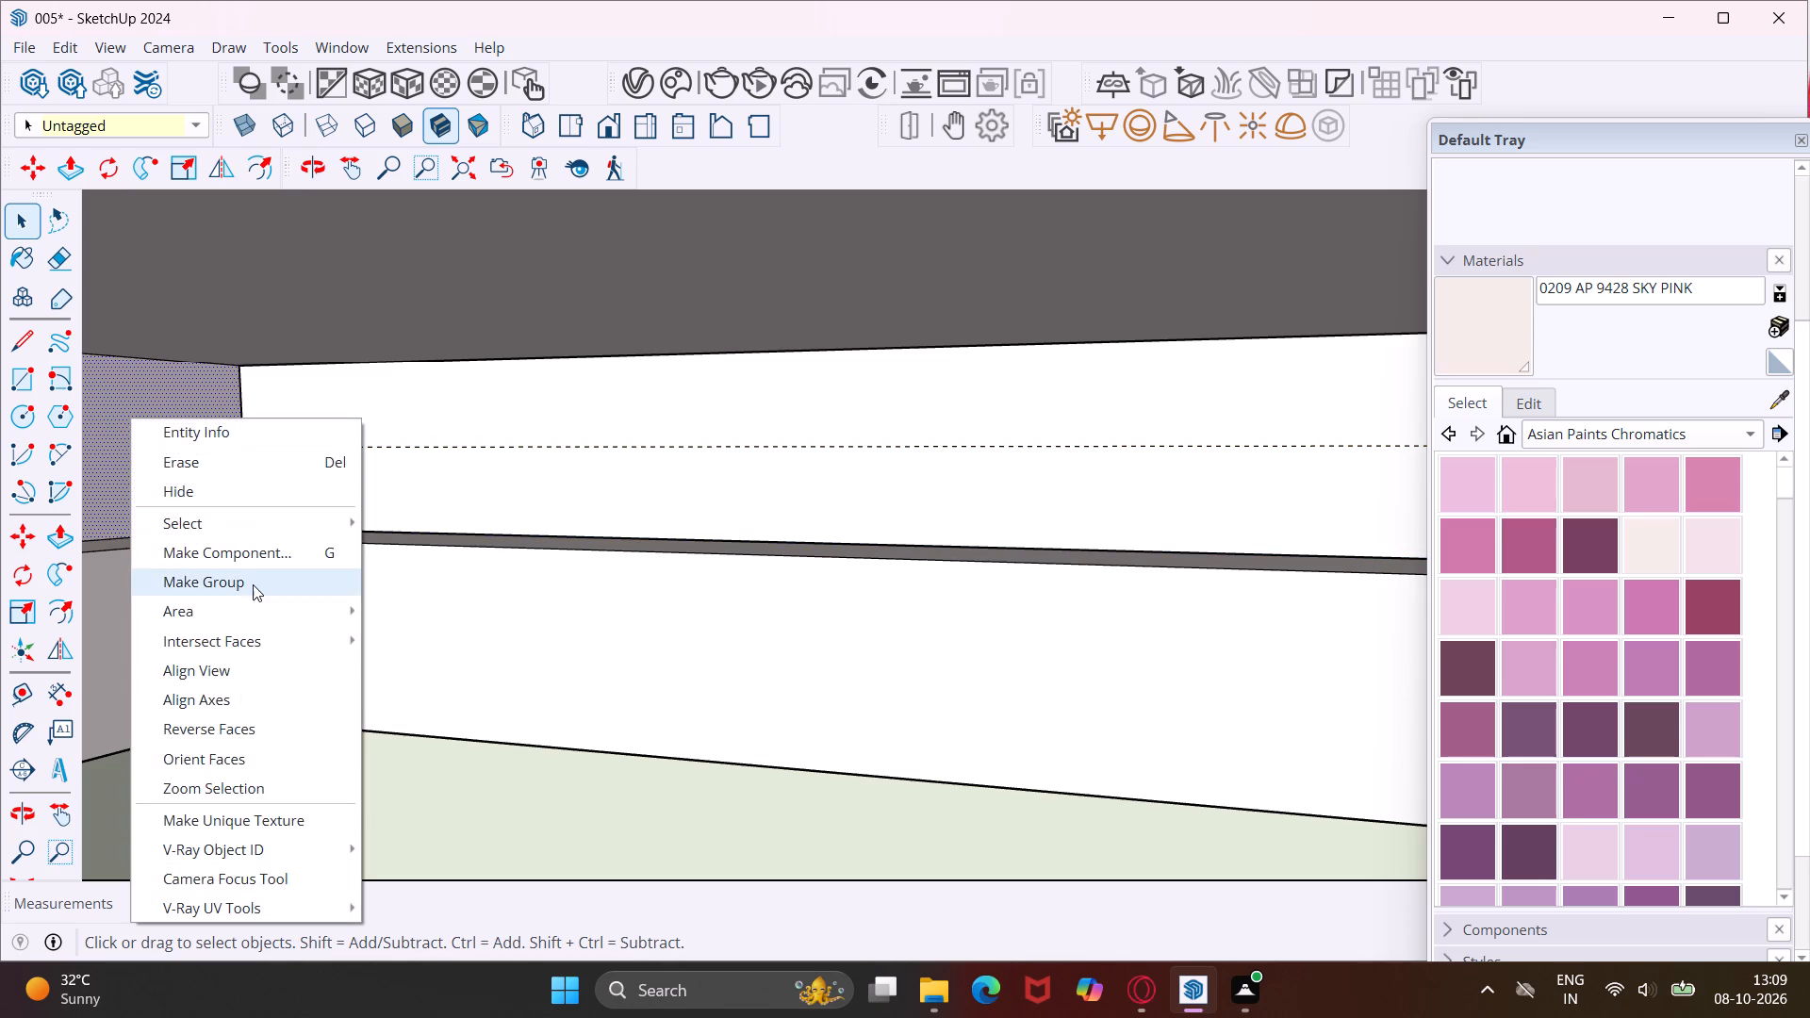
left_click(256, 592)
left_click(1322, 123)
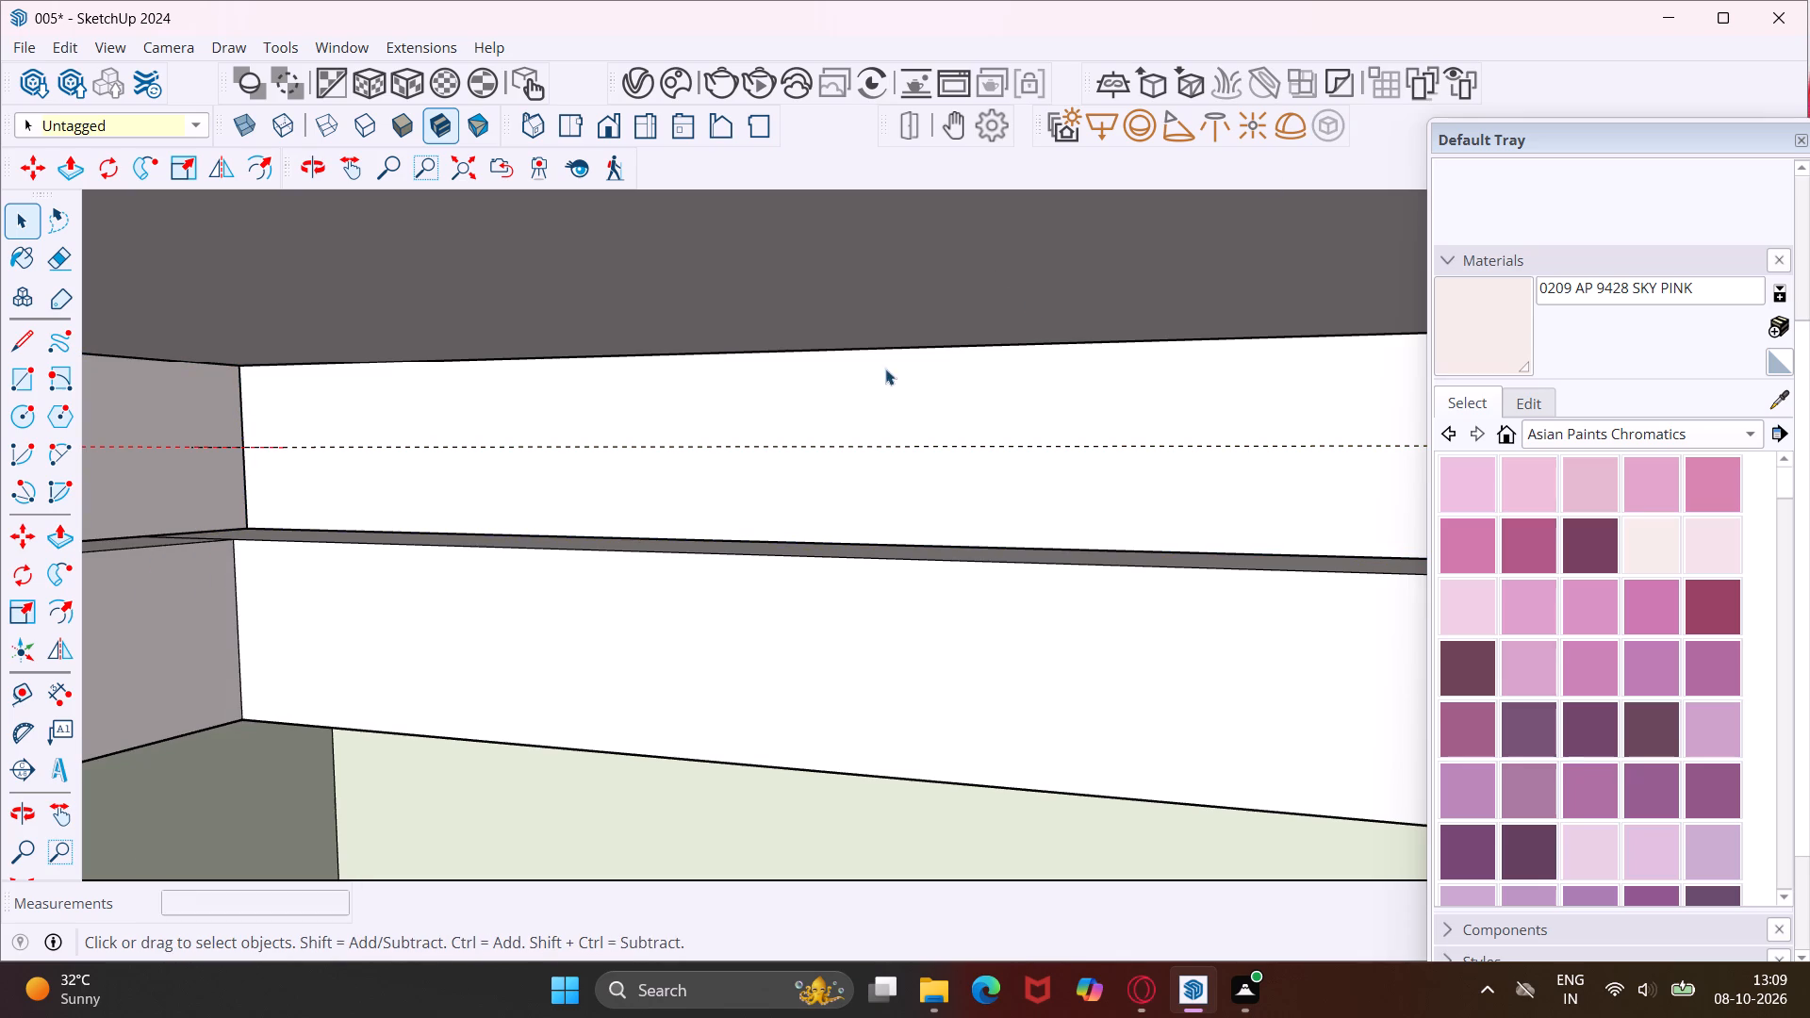
Examine the lit ceiling recess up close and from the overall kitchen view.
middle_click_drag(828, 435, 946, 436)
scroll(831, 436, "up", 1)
scroll(913, 418, "down", 5)
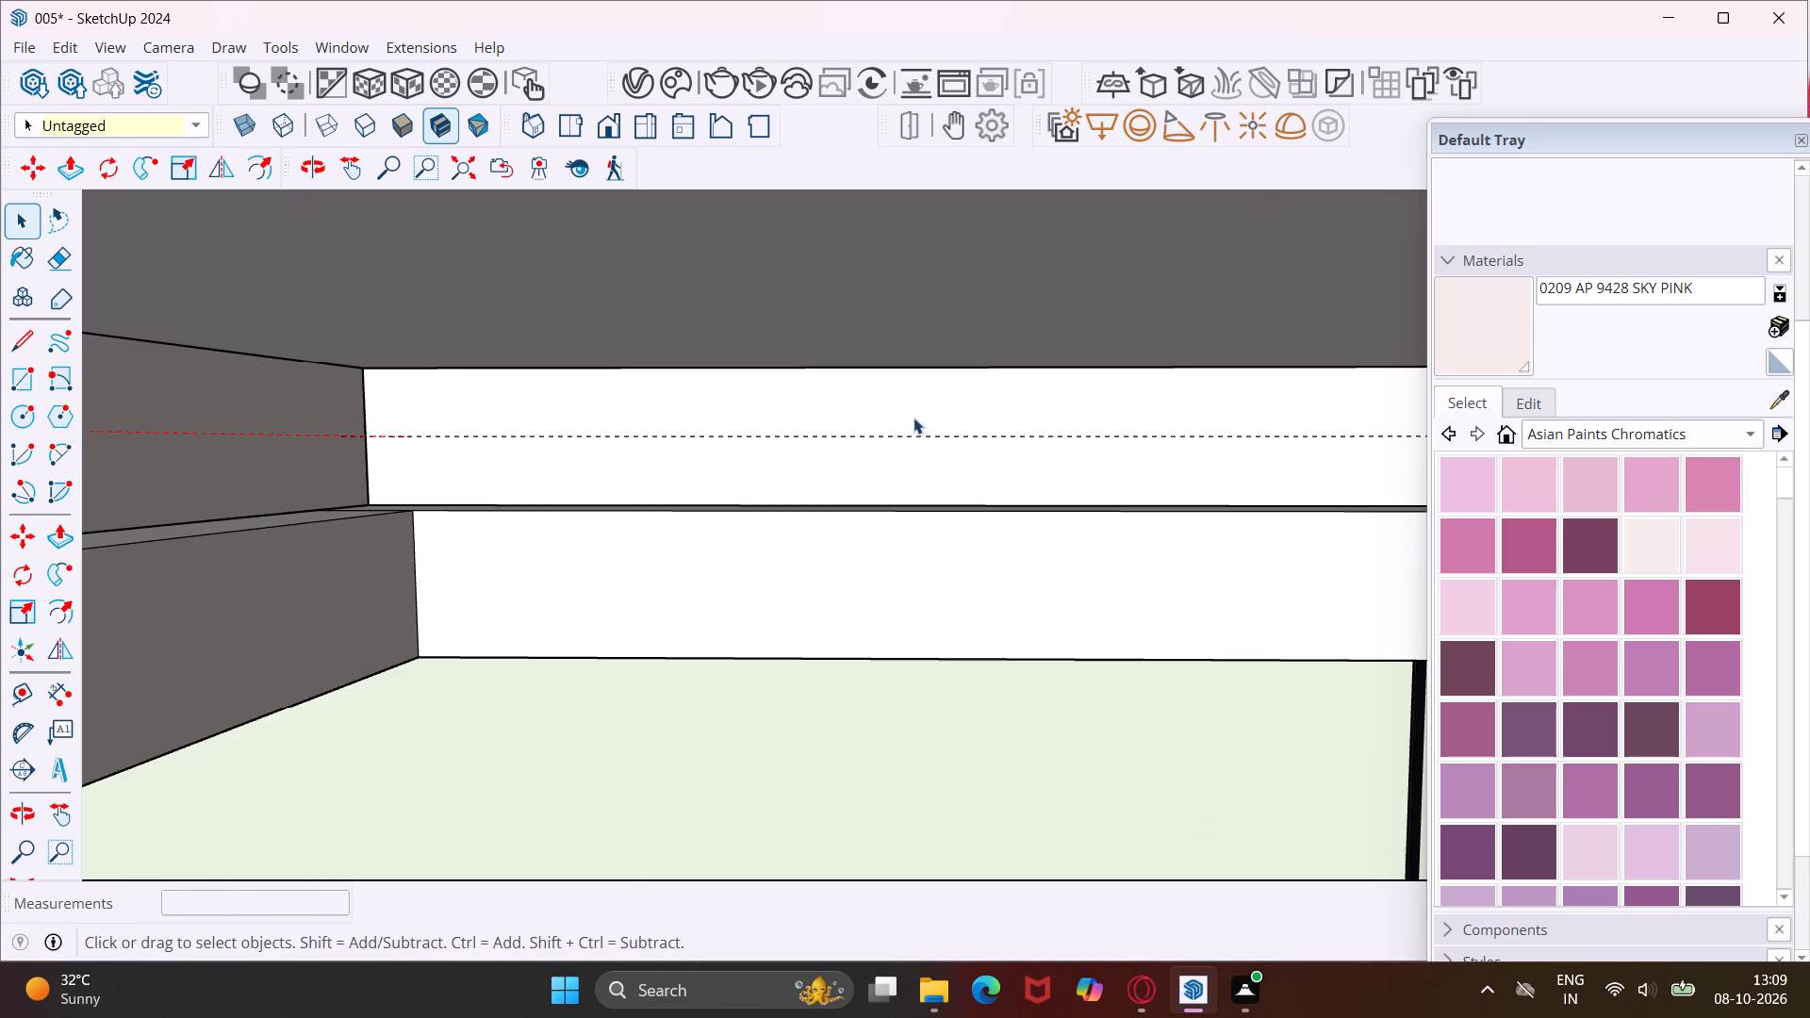
middle_click_drag(918, 426, 930, 315)
scroll(930, 315, "up", 1)
scroll(930, 315, "down", 10)
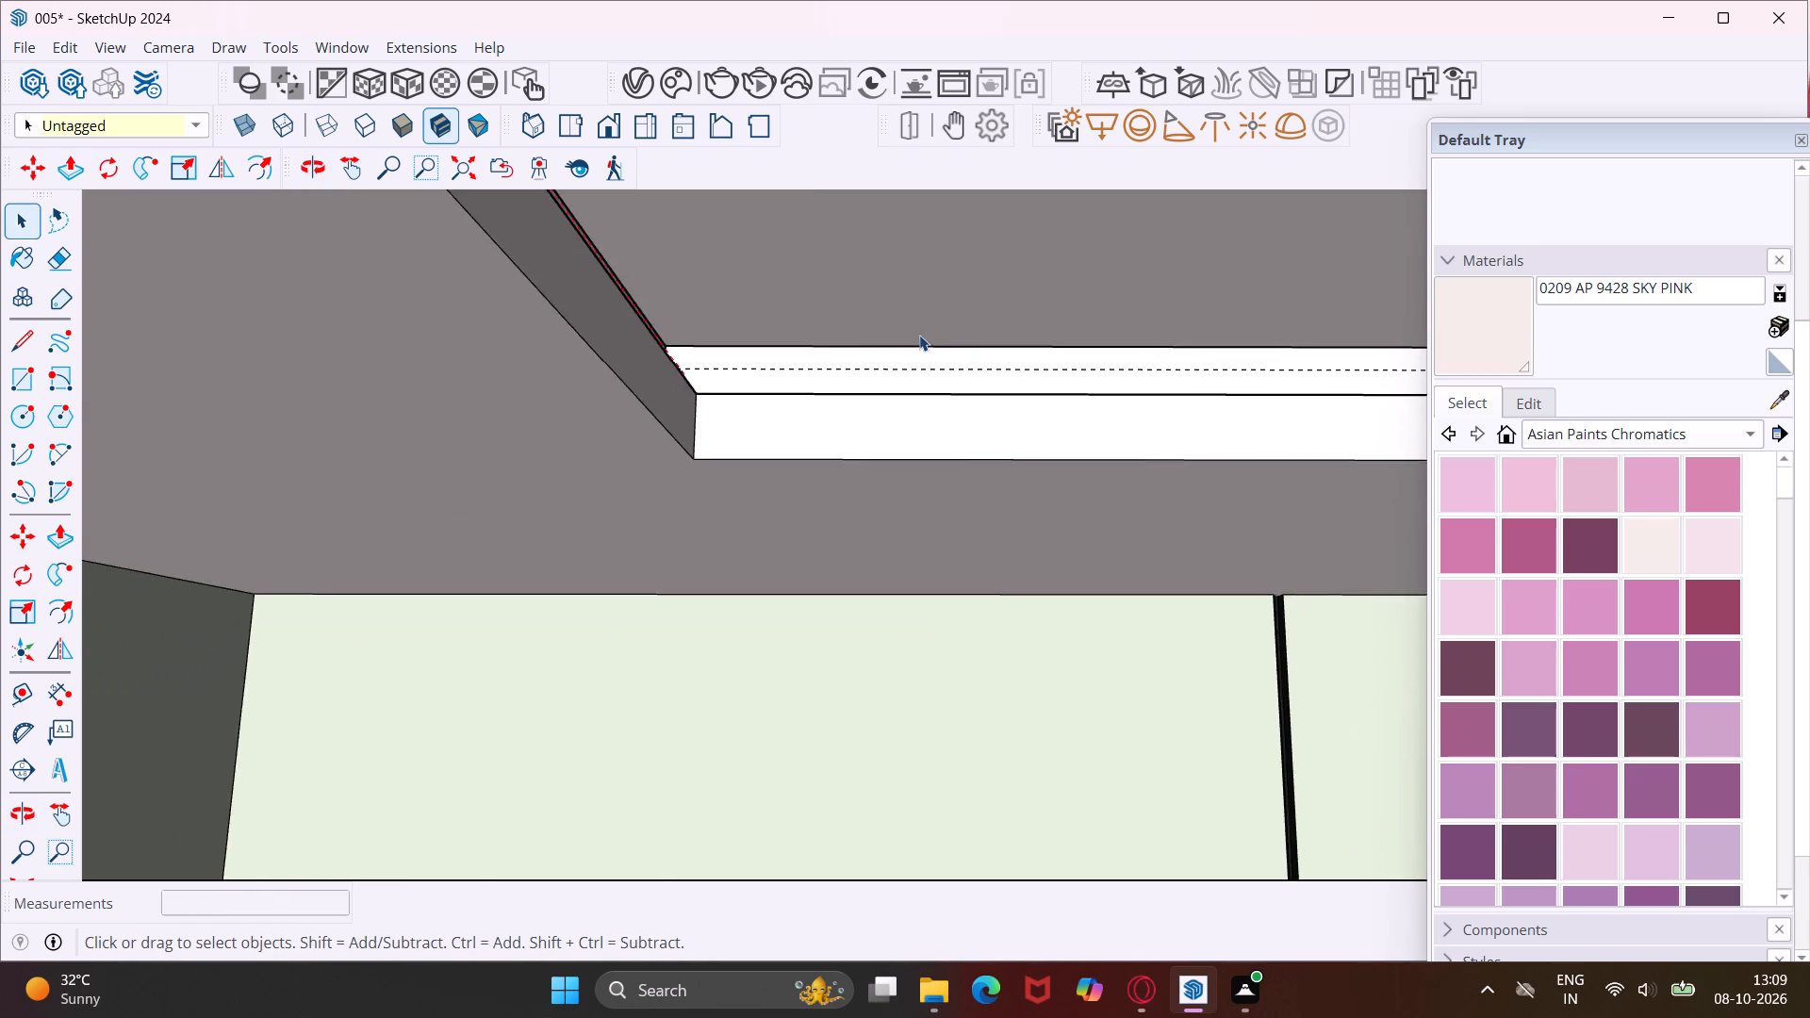
scroll(919, 335, "down", 4)
middle_click_drag(989, 362, 892, 387)
scroll(892, 387, "down", 5)
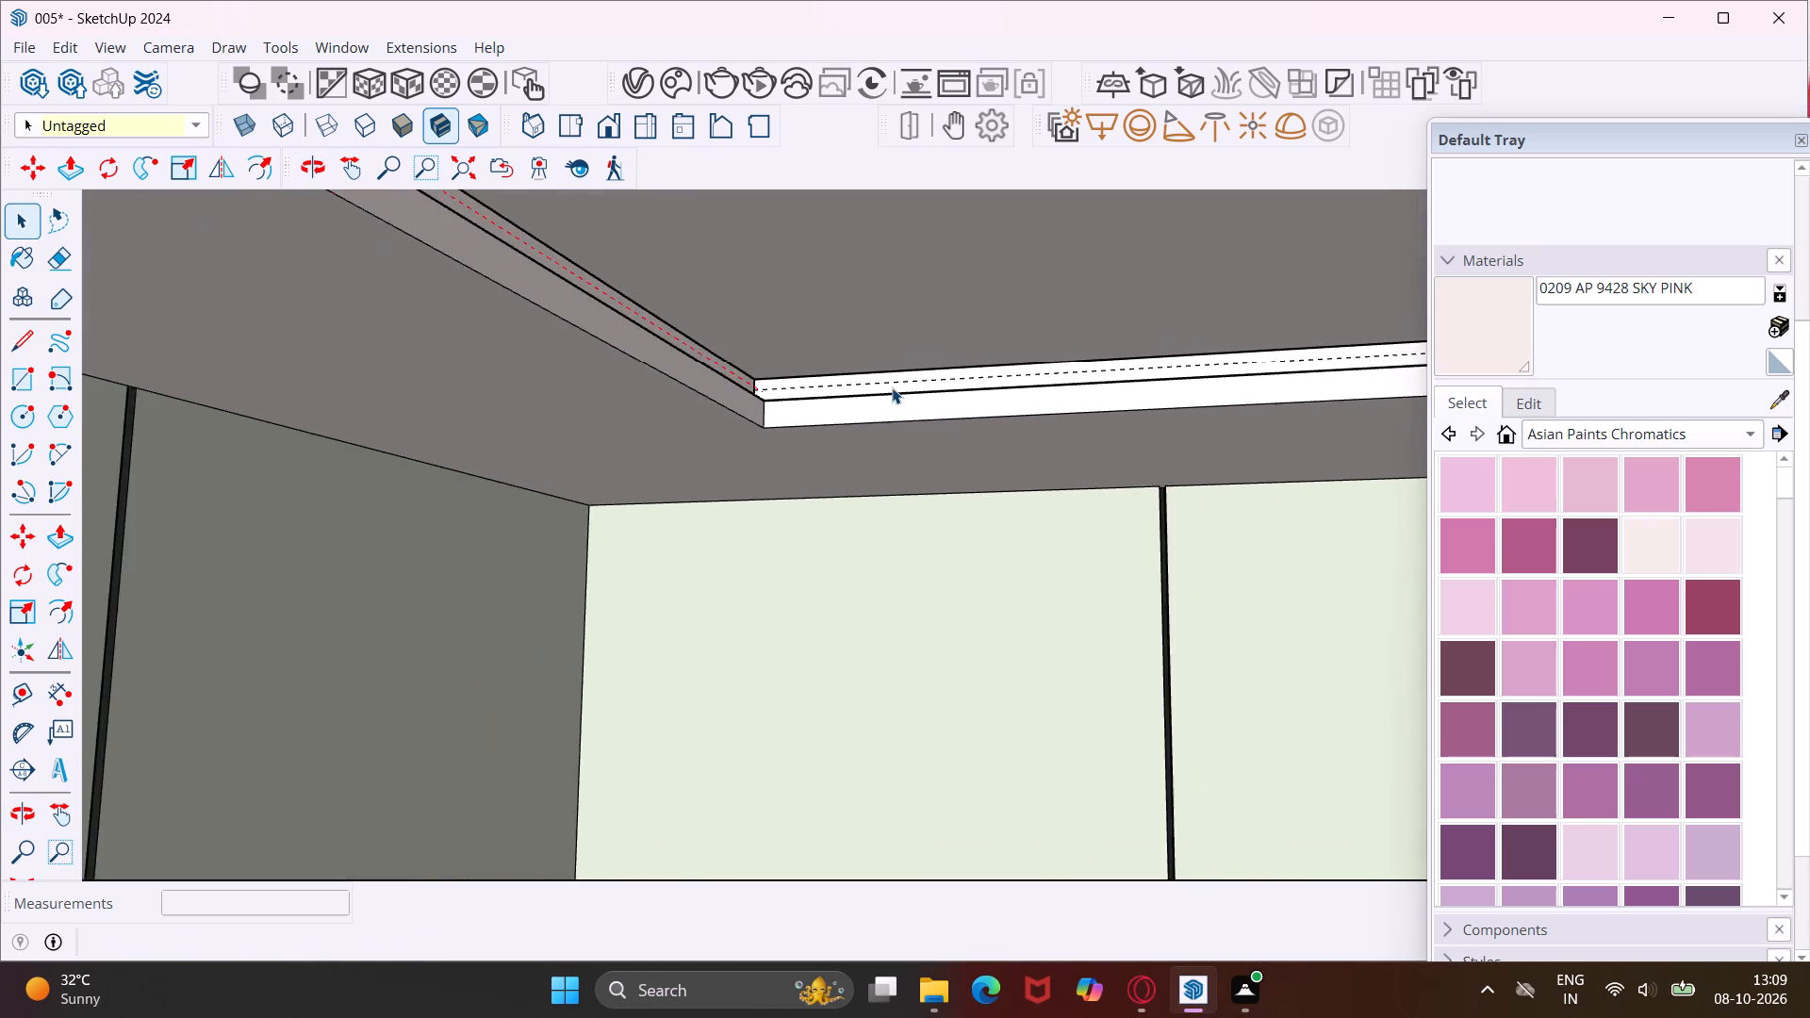
scroll(892, 387, "down", 18)
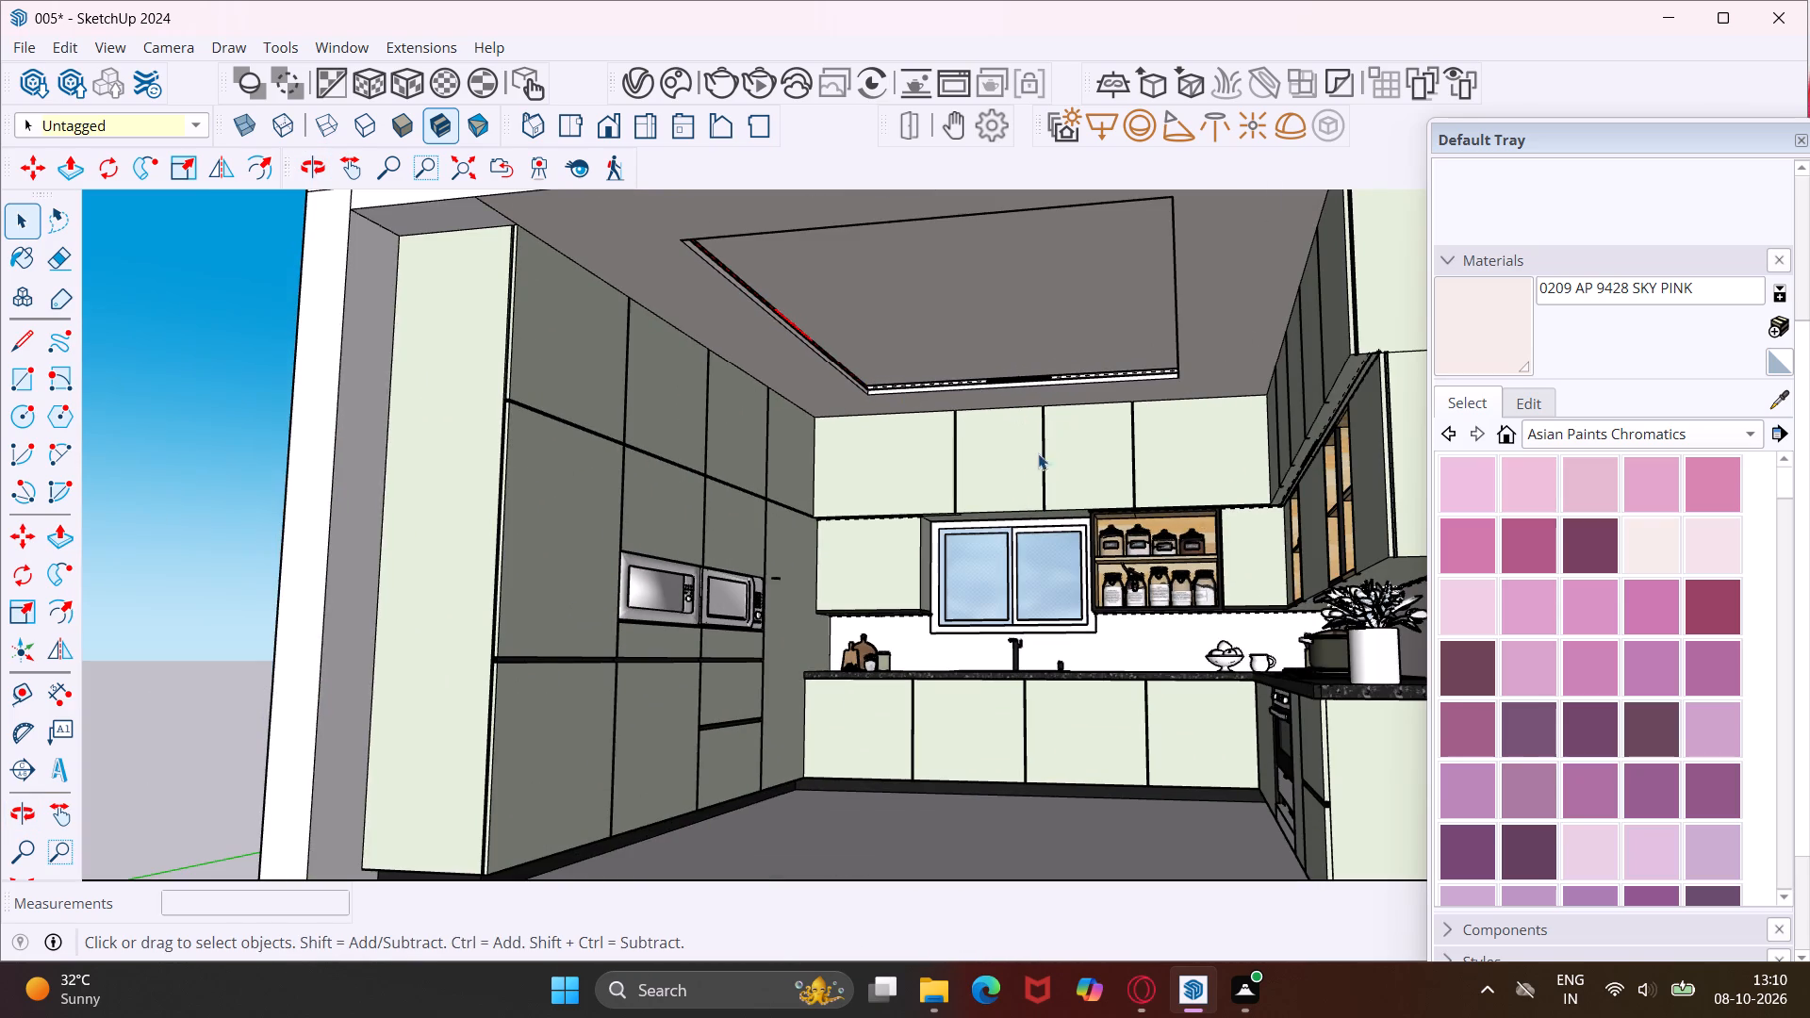
middle_click_drag(1028, 463, 1080, 538)
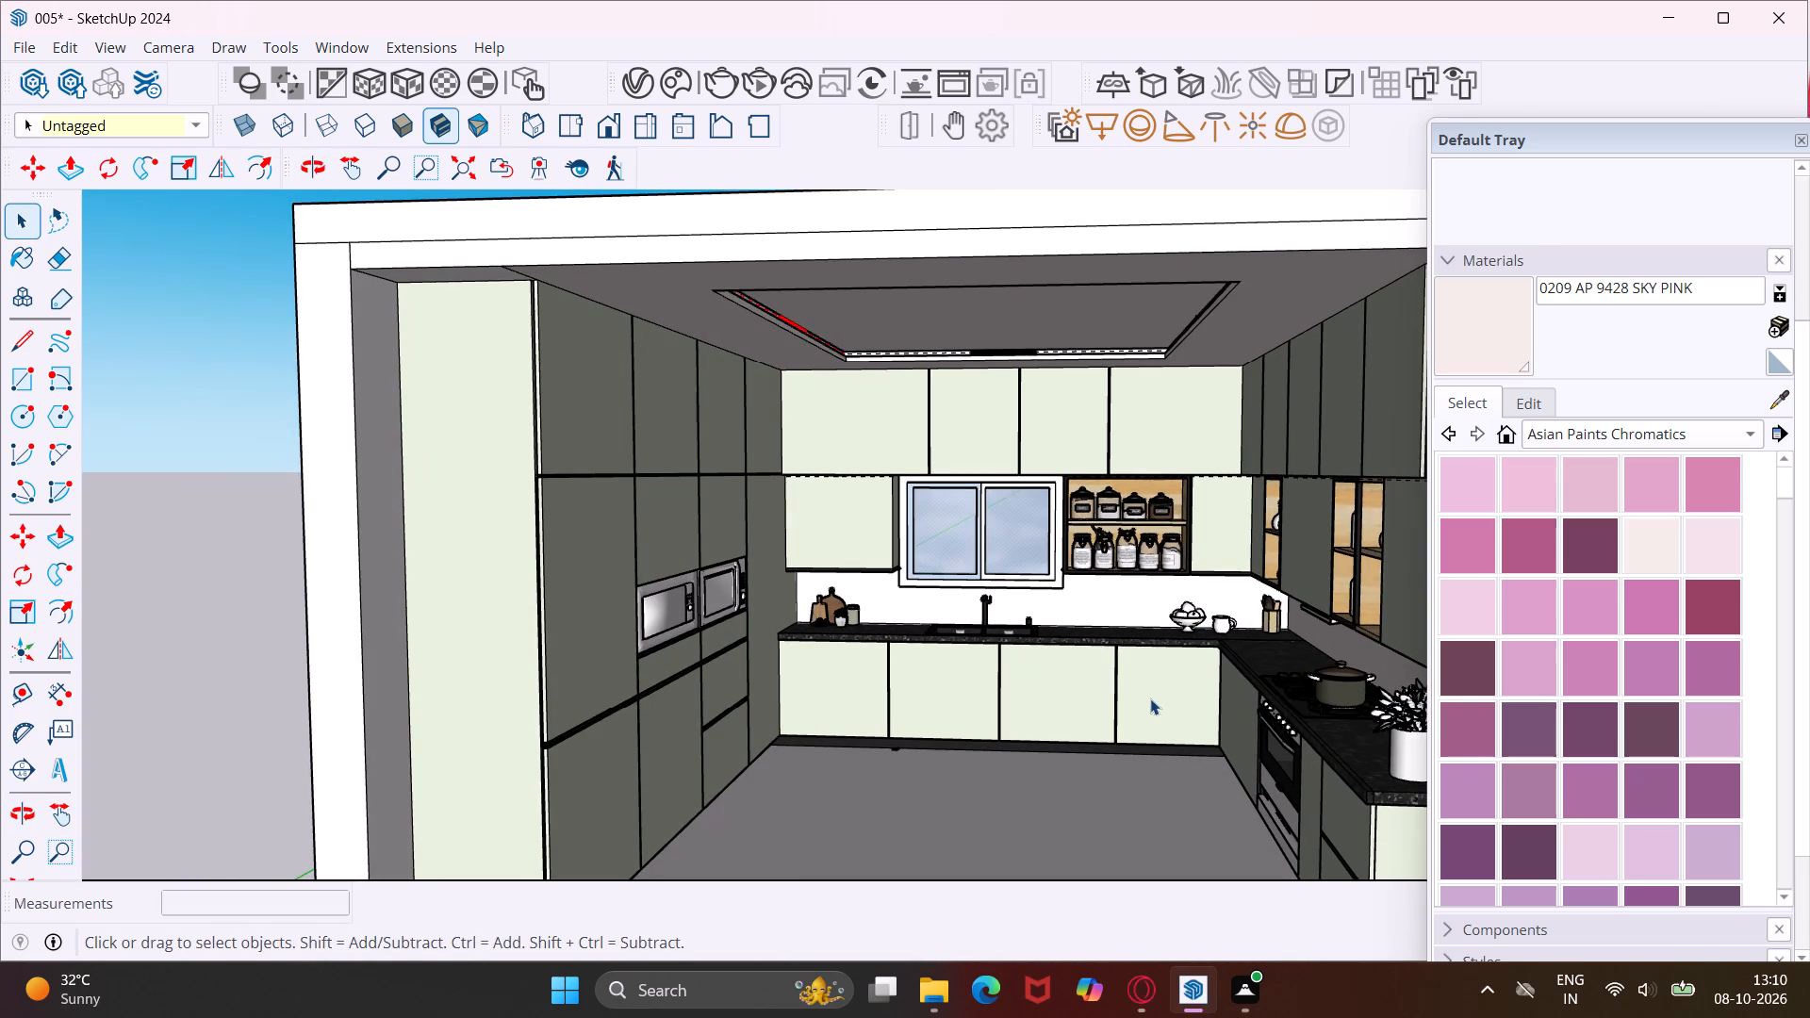
middle_click_drag(1055, 780, 1011, 781)
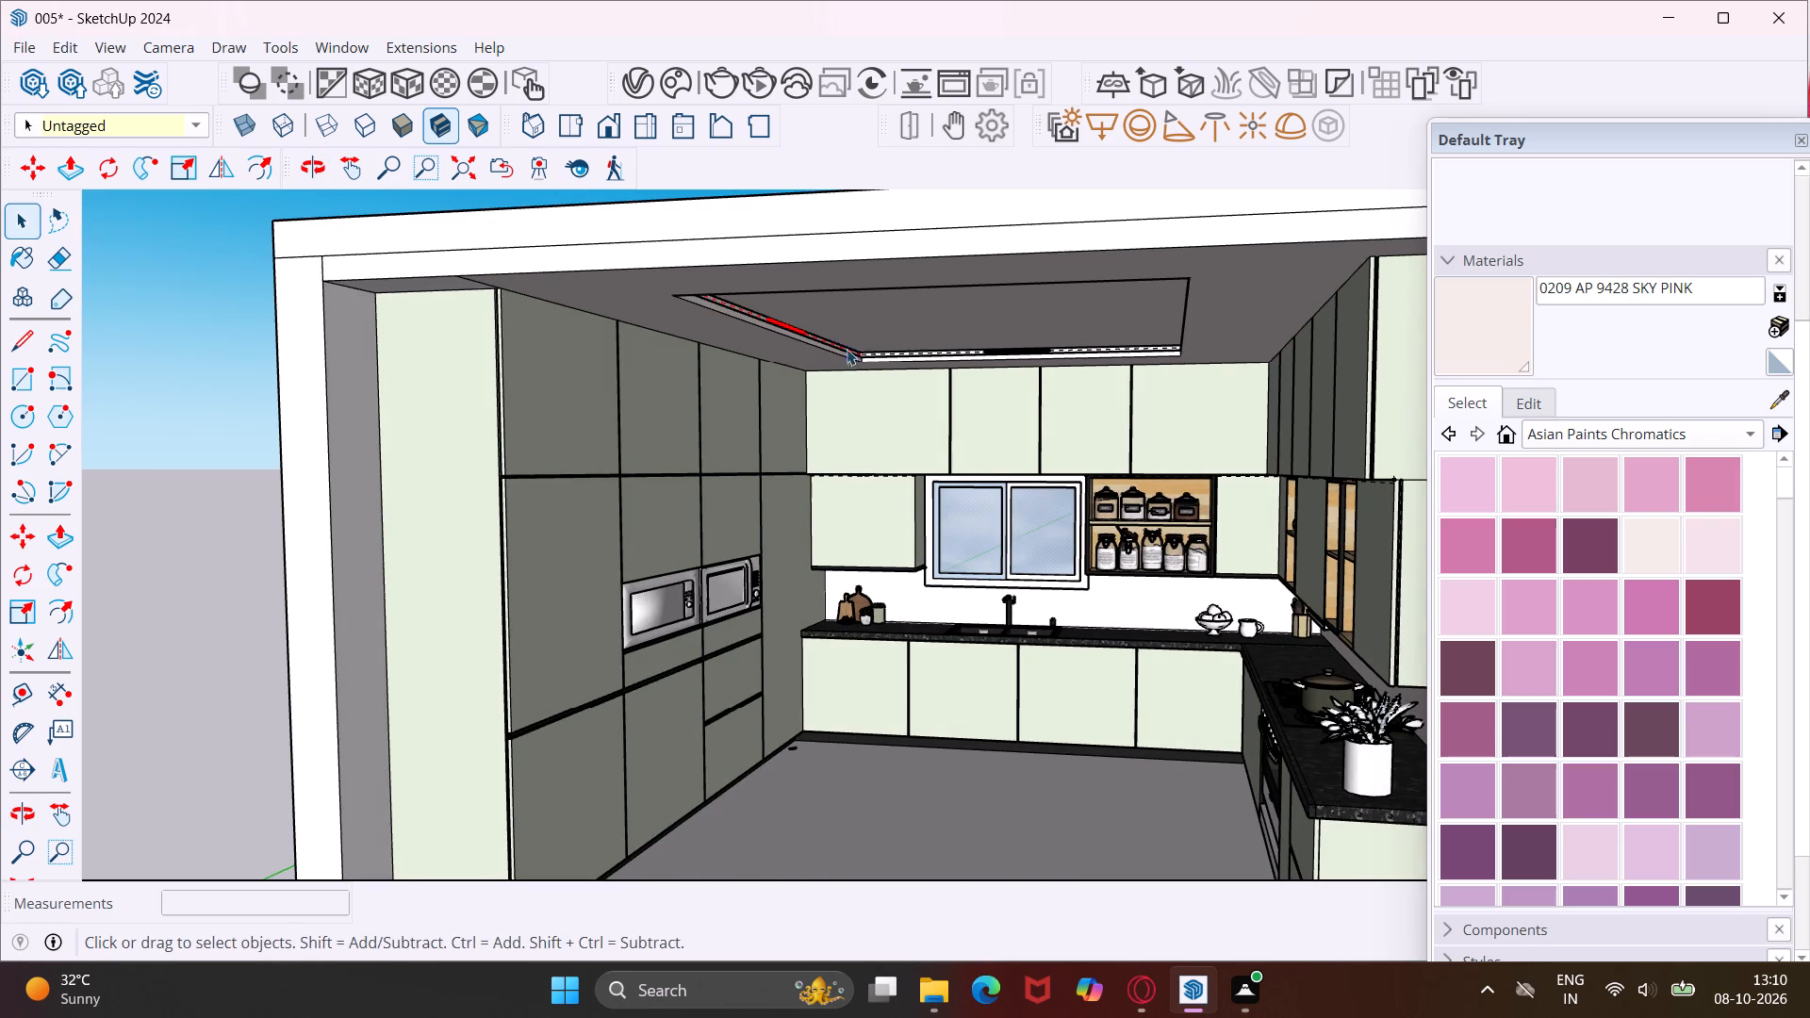
Open the Chaos Cosmos library from the V-Ray Asset Editor and show its Tiles materials category.
left_click(641, 85)
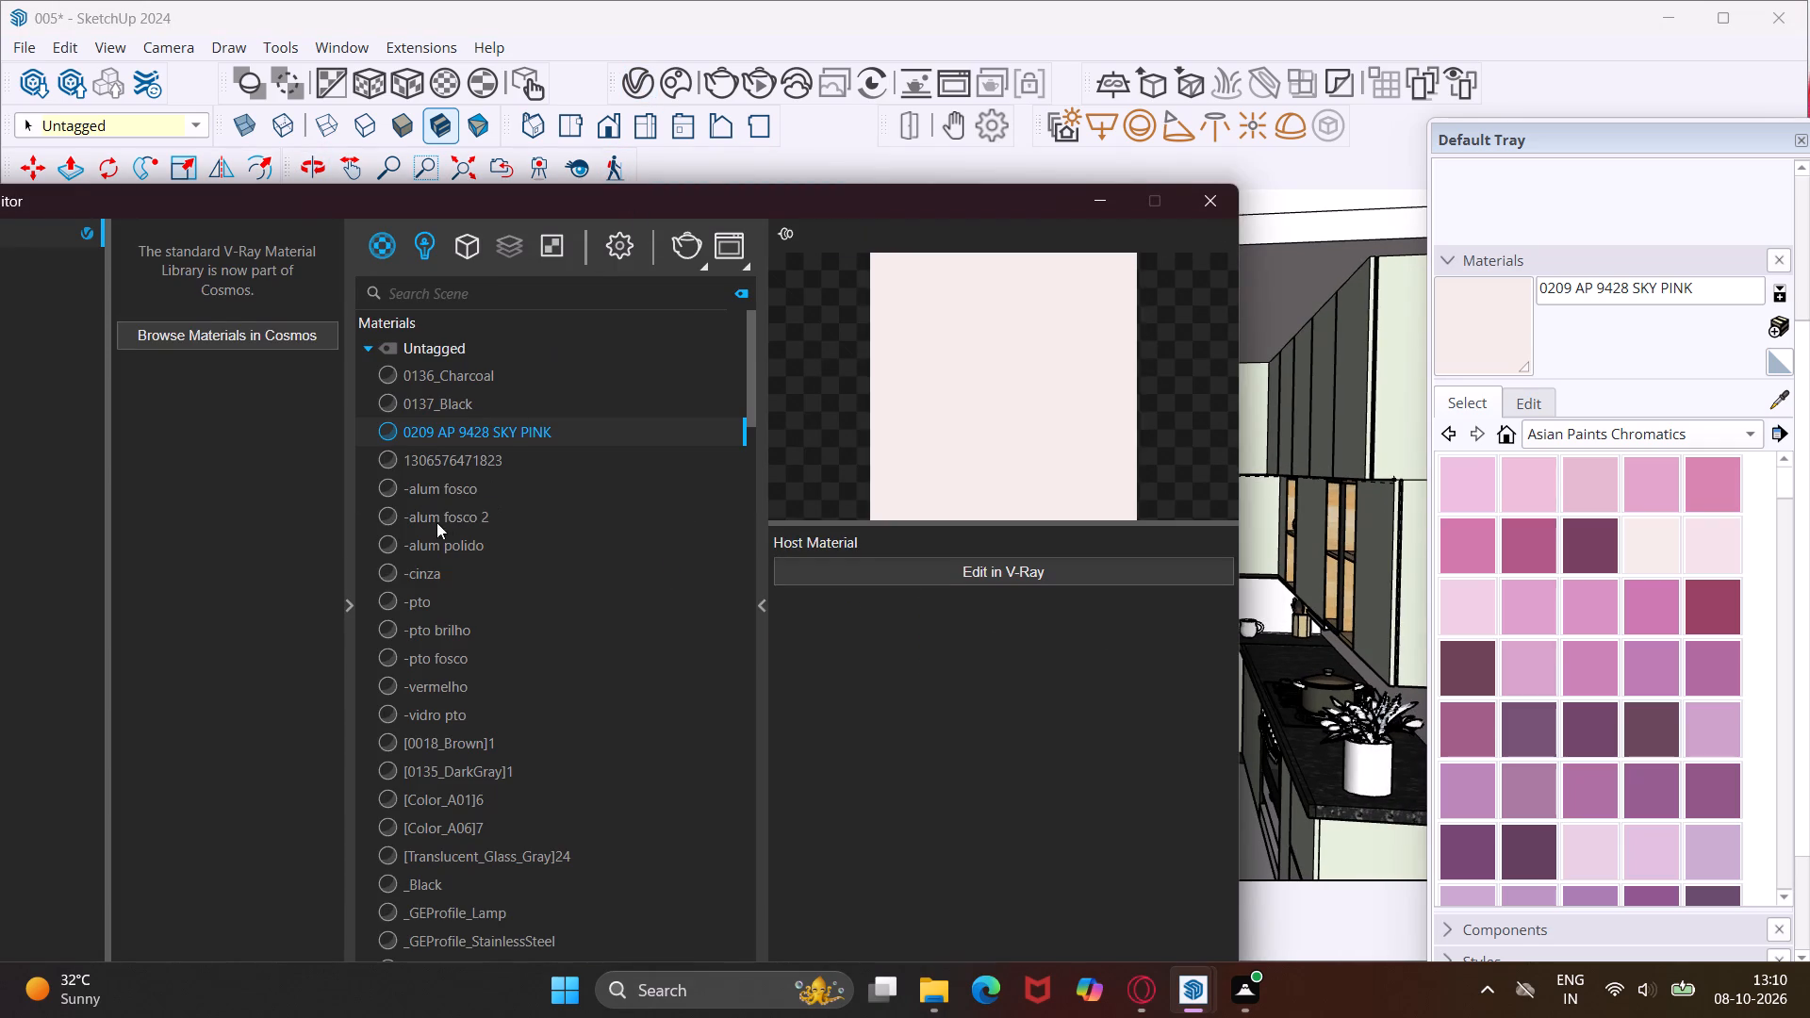
left_click(230, 334)
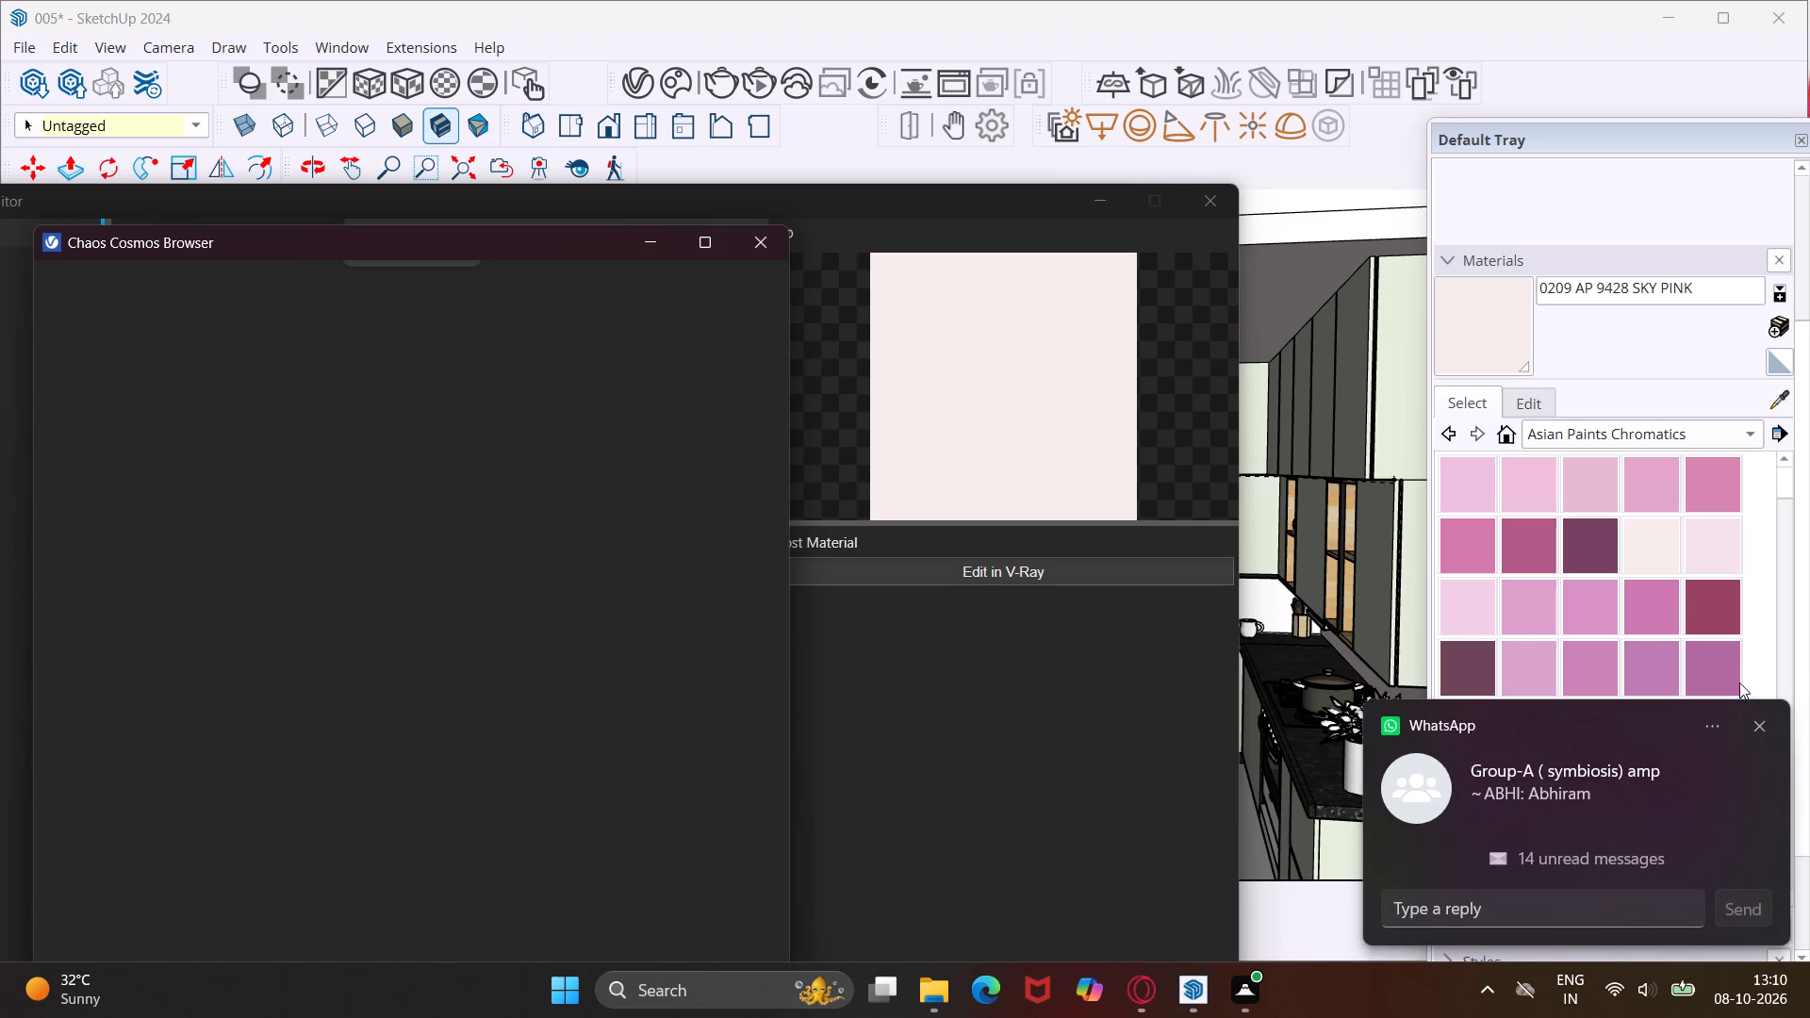
left_click(1762, 726)
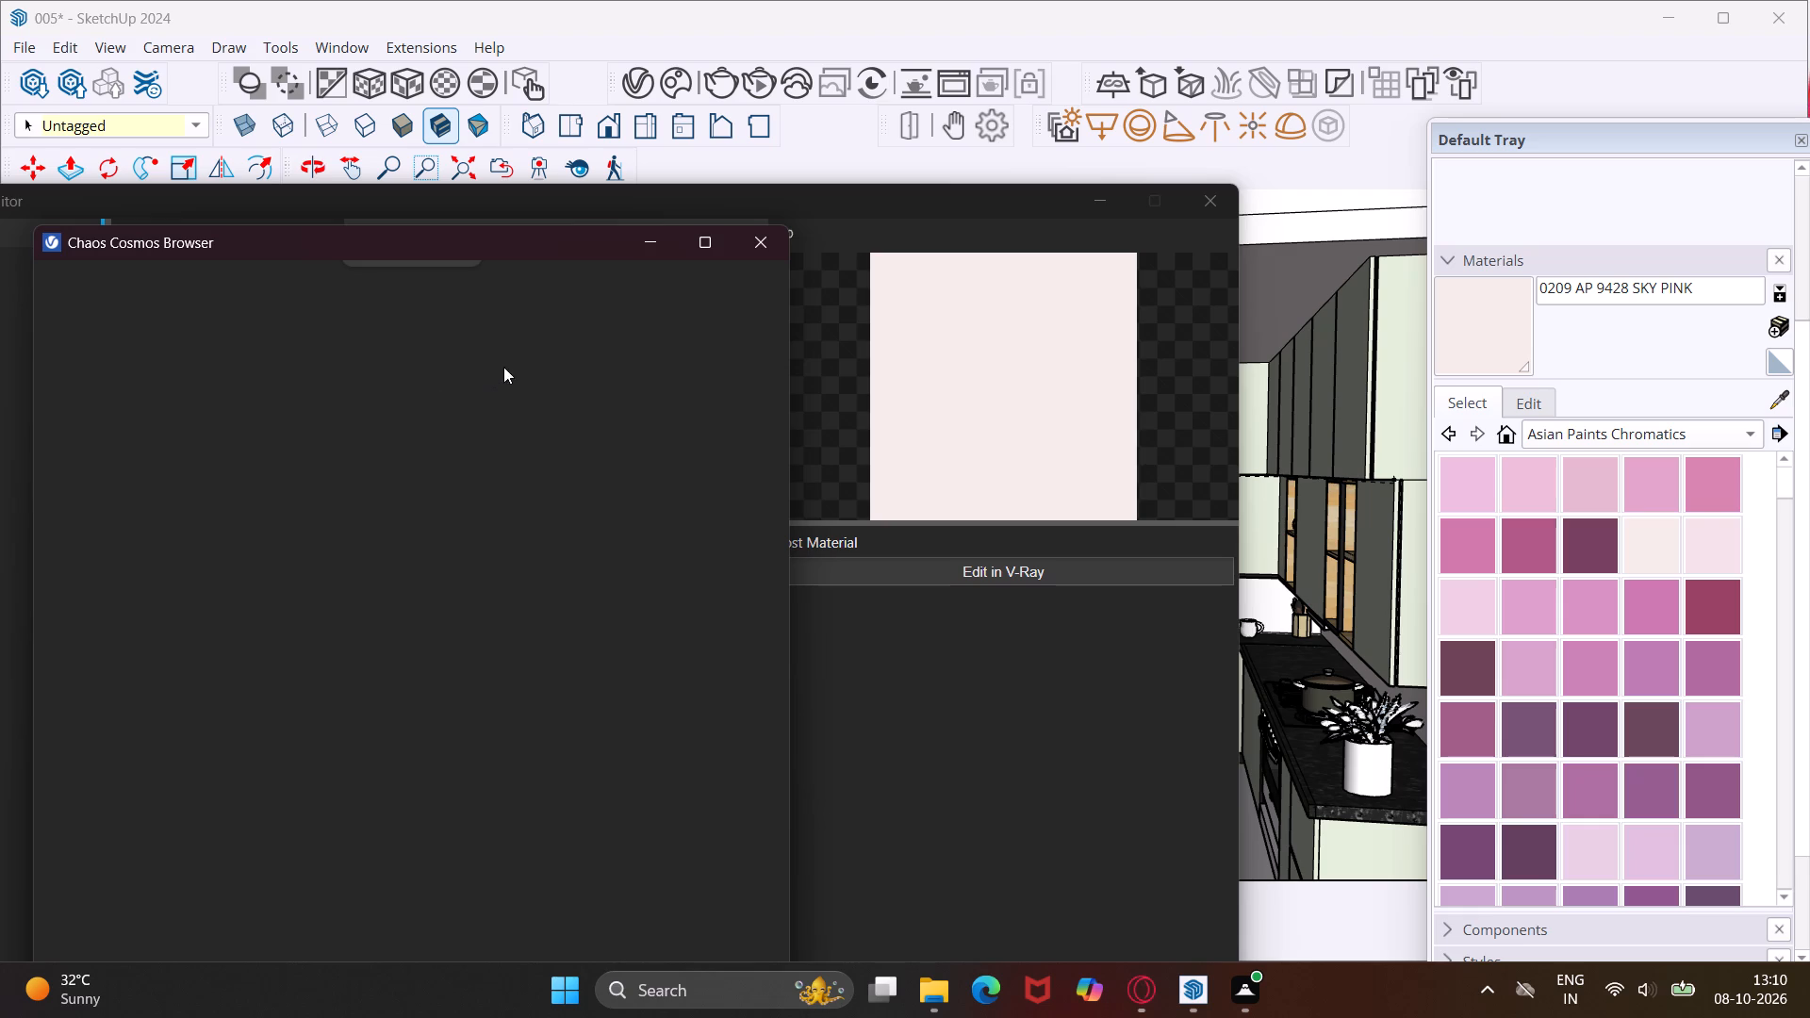
left_click(757, 253)
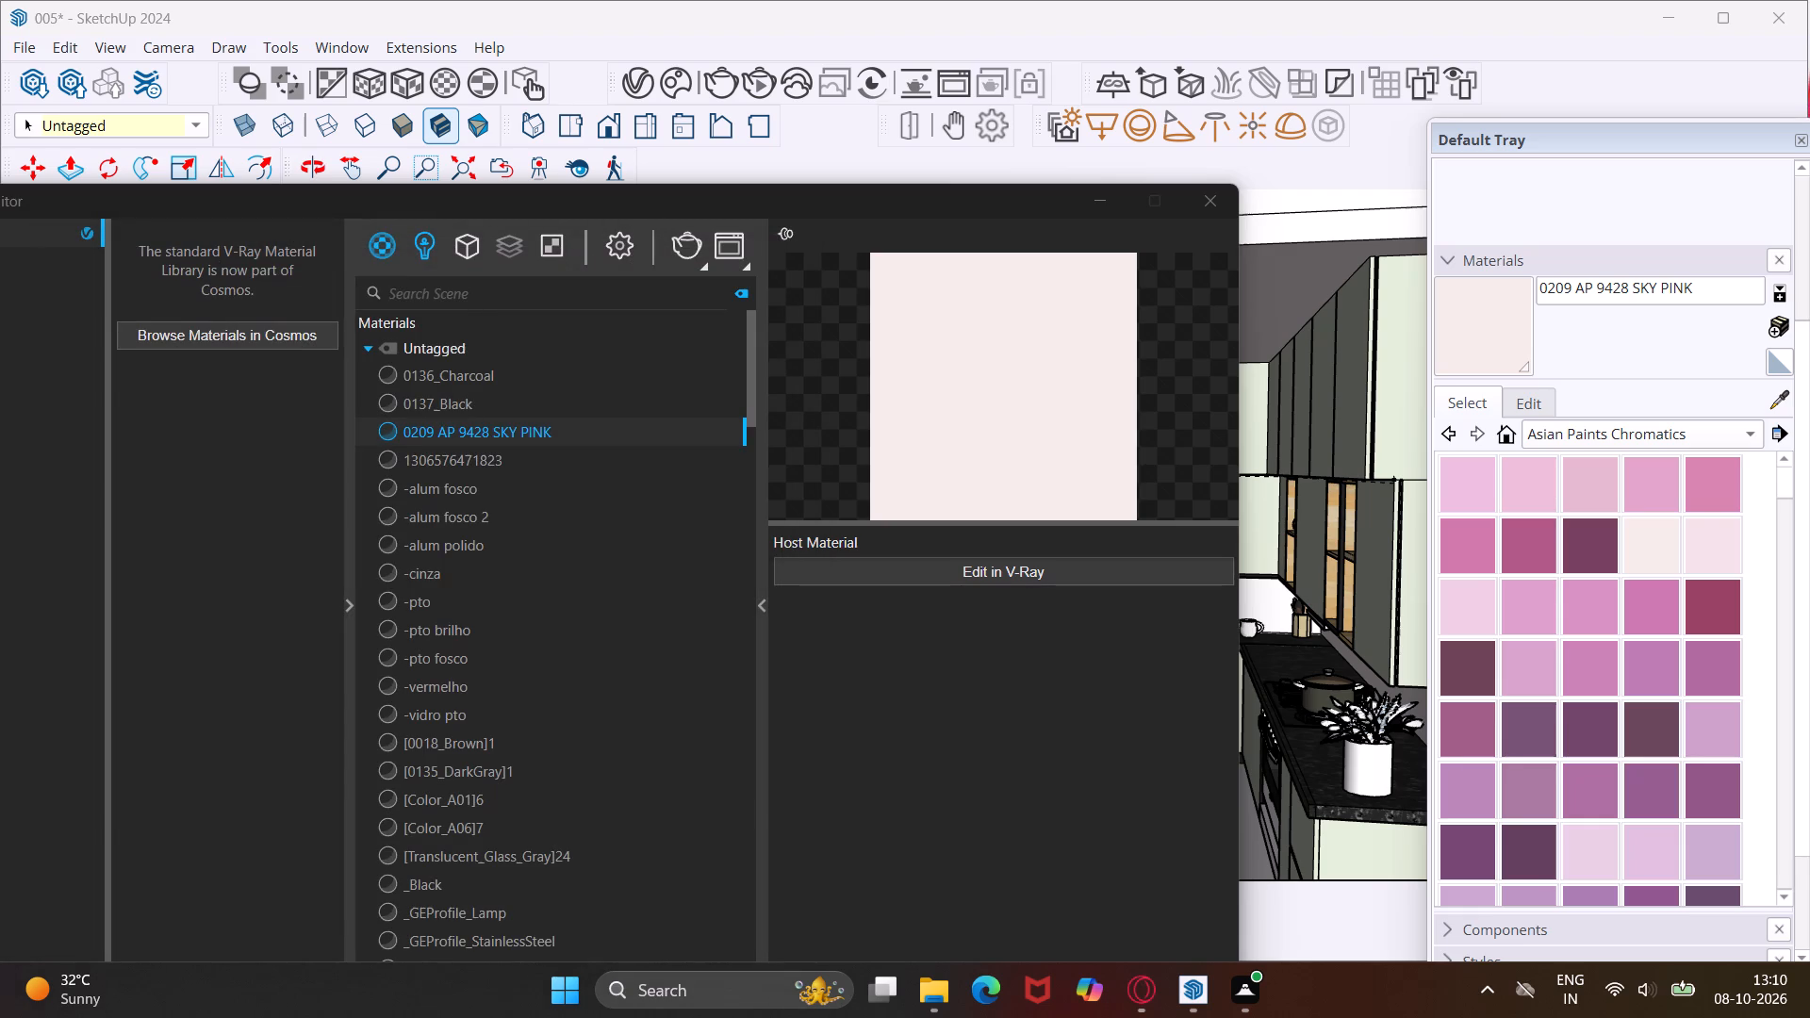
left_click(303, 327)
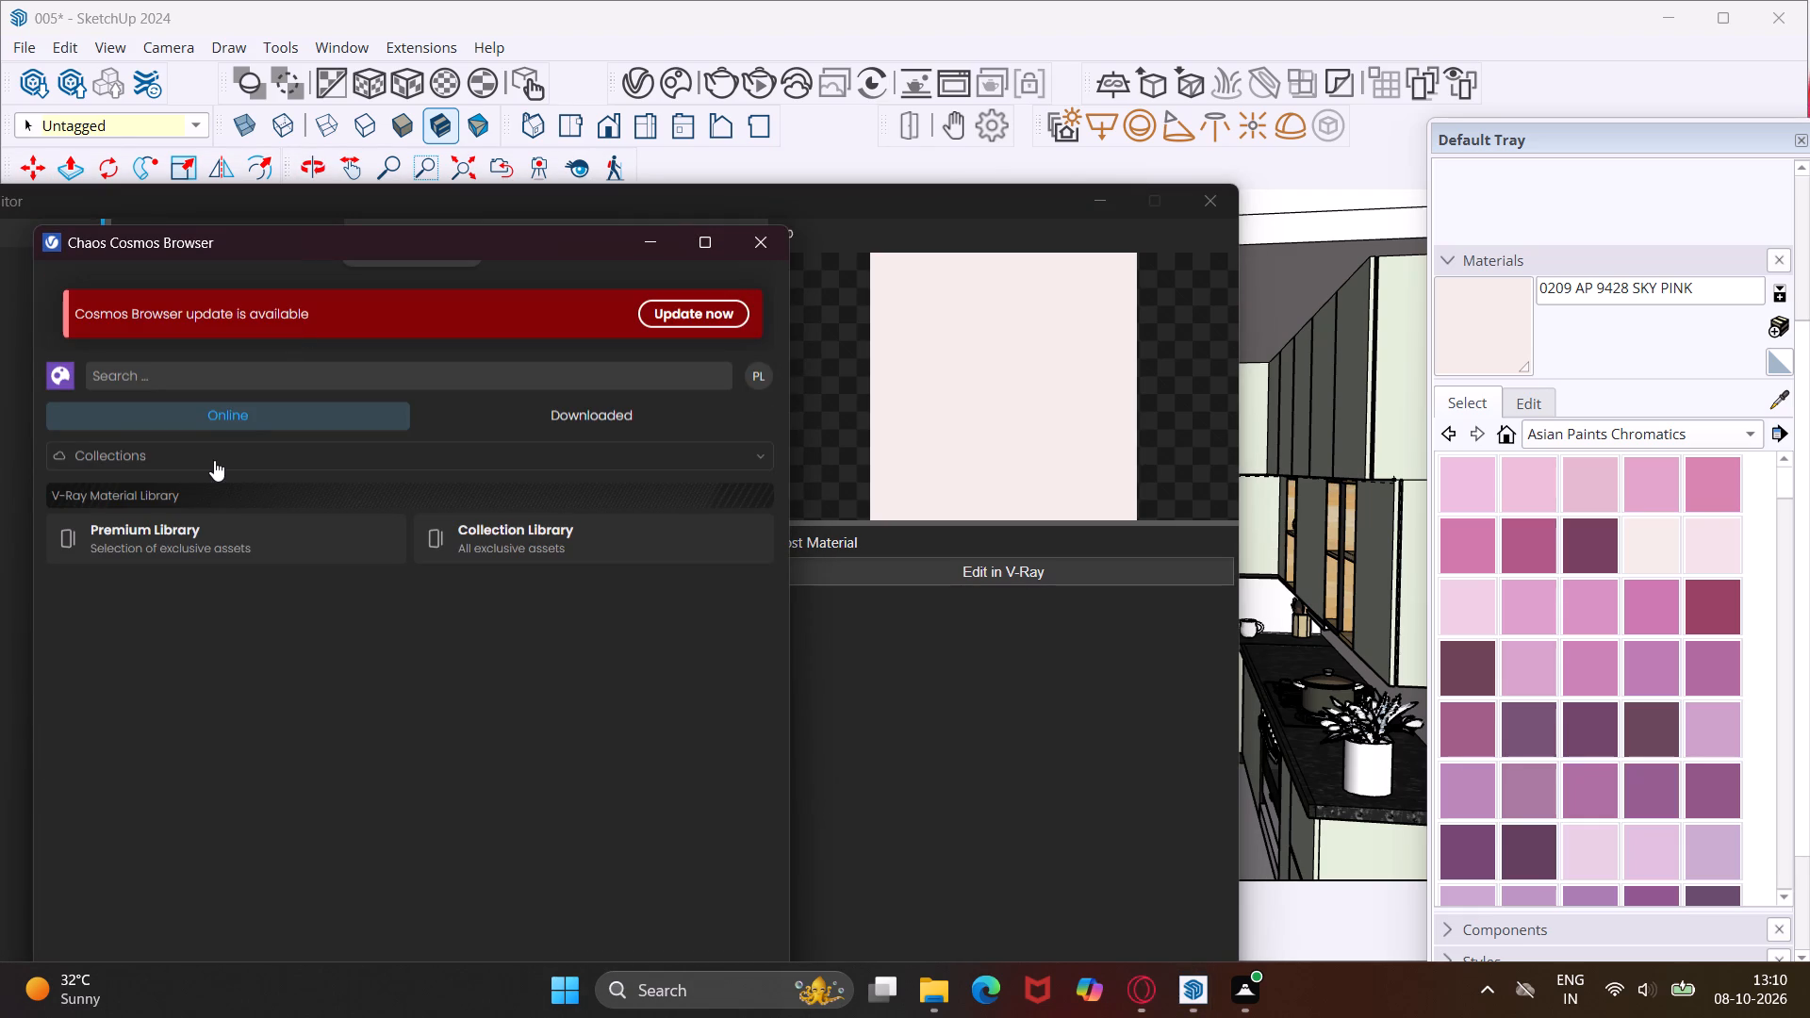
left_click(268, 445)
left_click(167, 526)
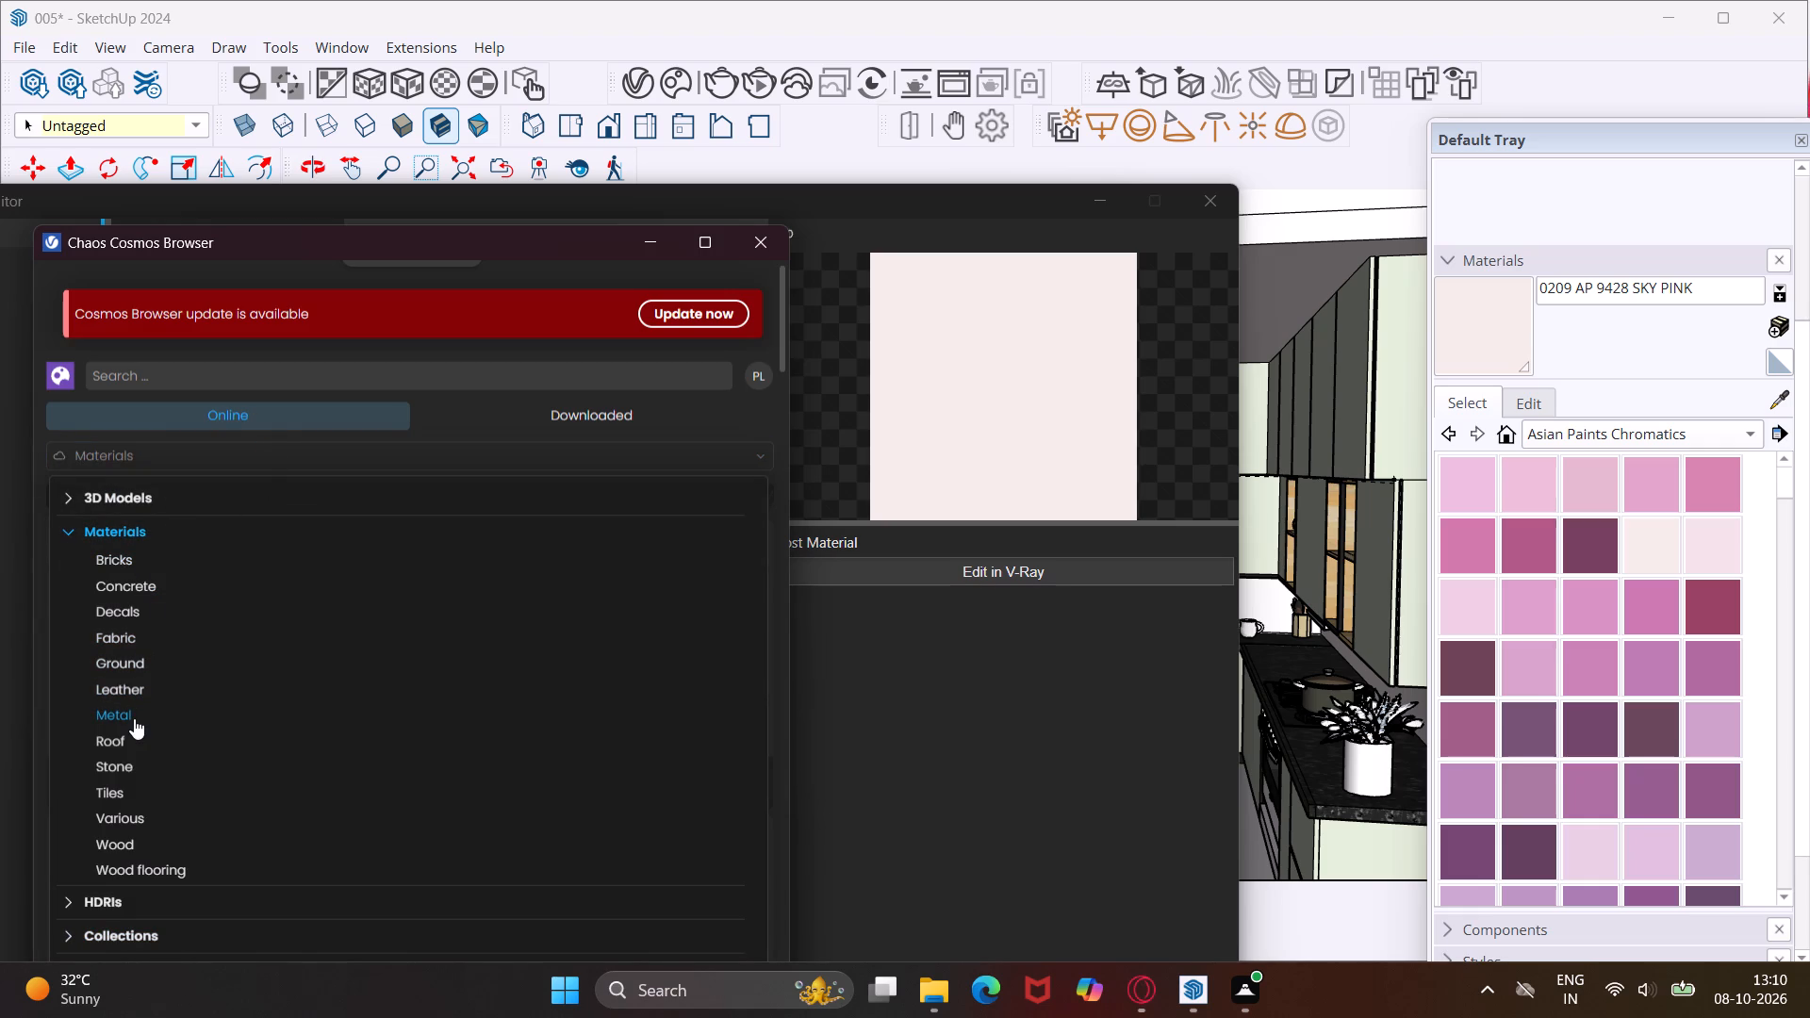
left_click(125, 792)
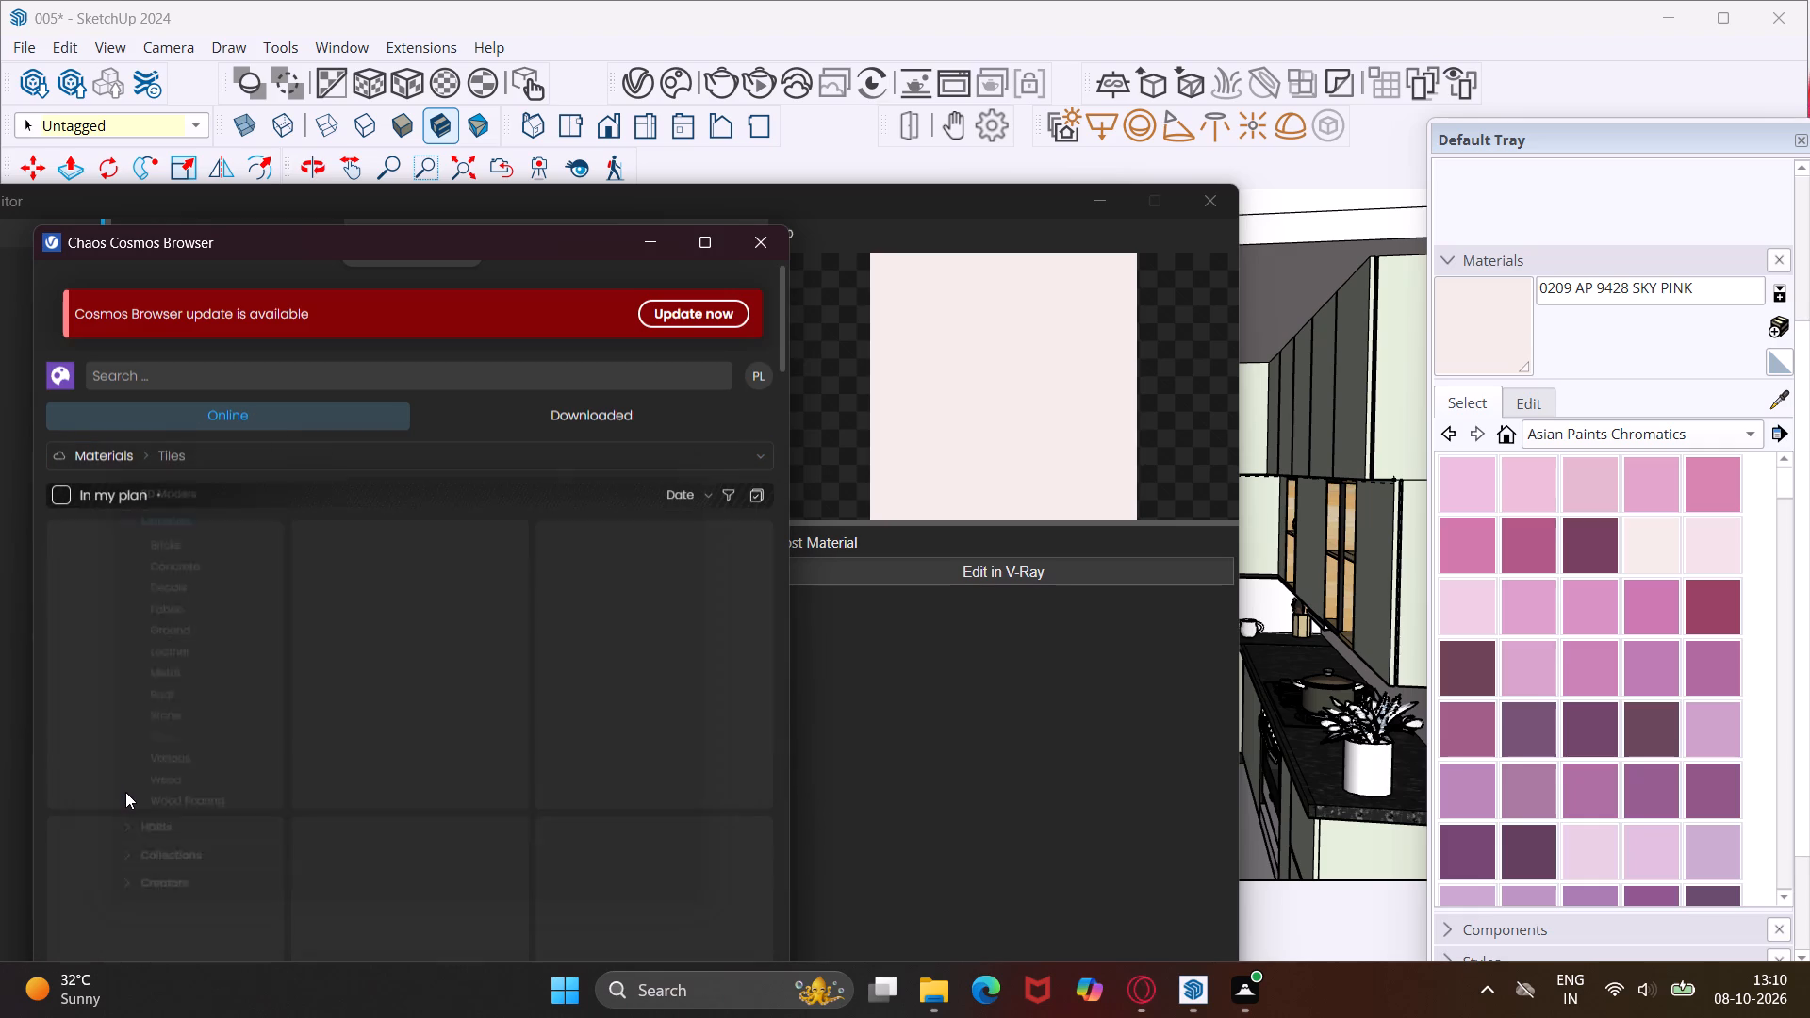
Find Tiles Simple 02 100cm among the Cosmos tile materials and import it into the scene.
scroll(232, 723, "down", 6)
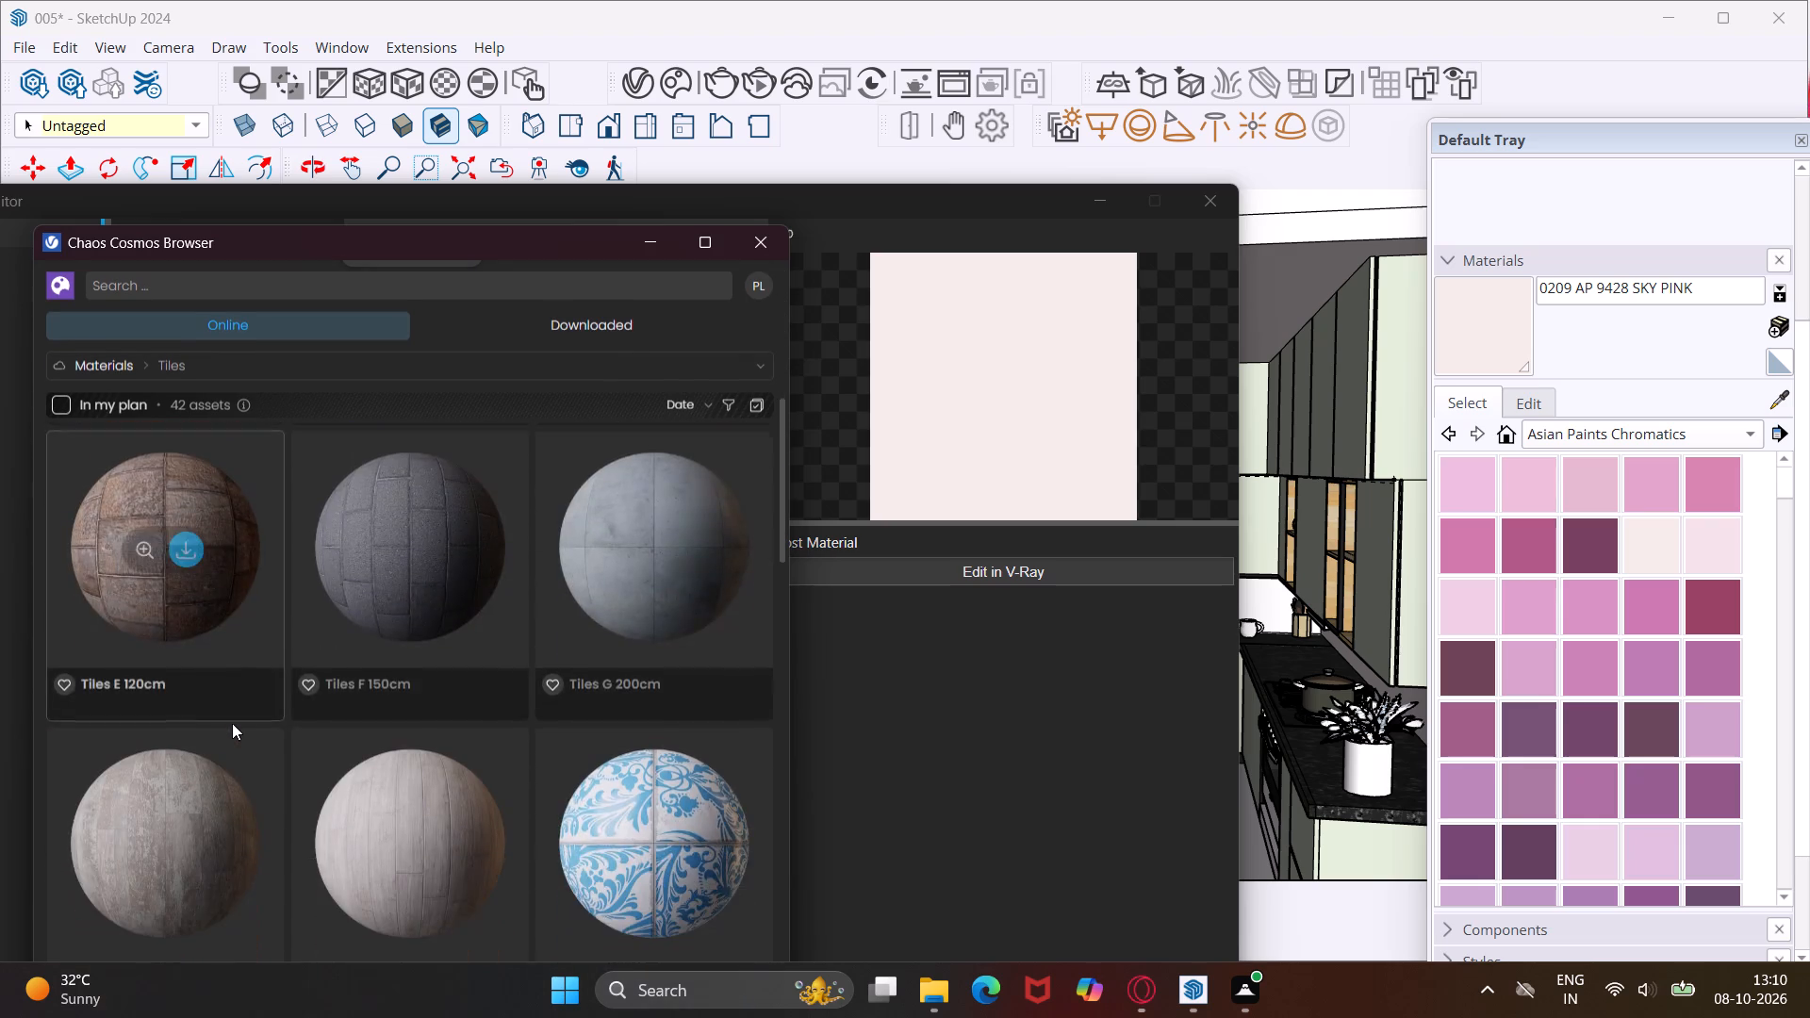
scroll(232, 723, "down", 10)
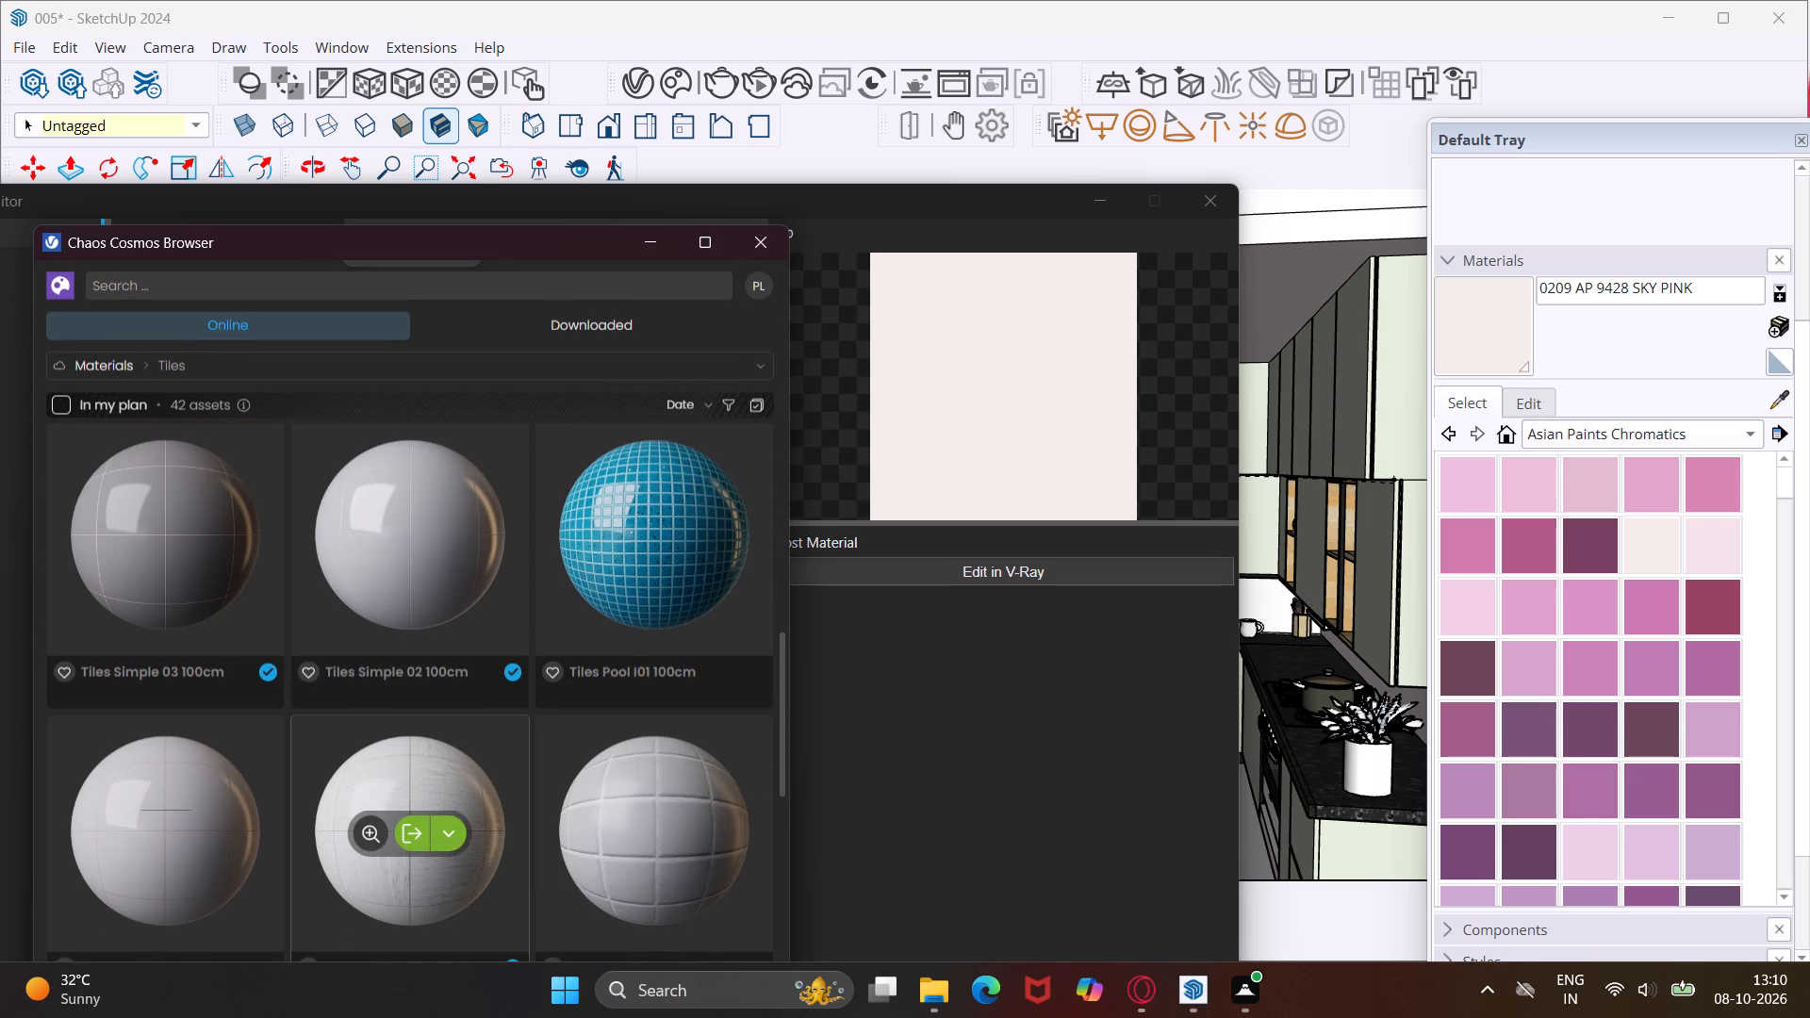
scroll(297, 720, "down", 9)
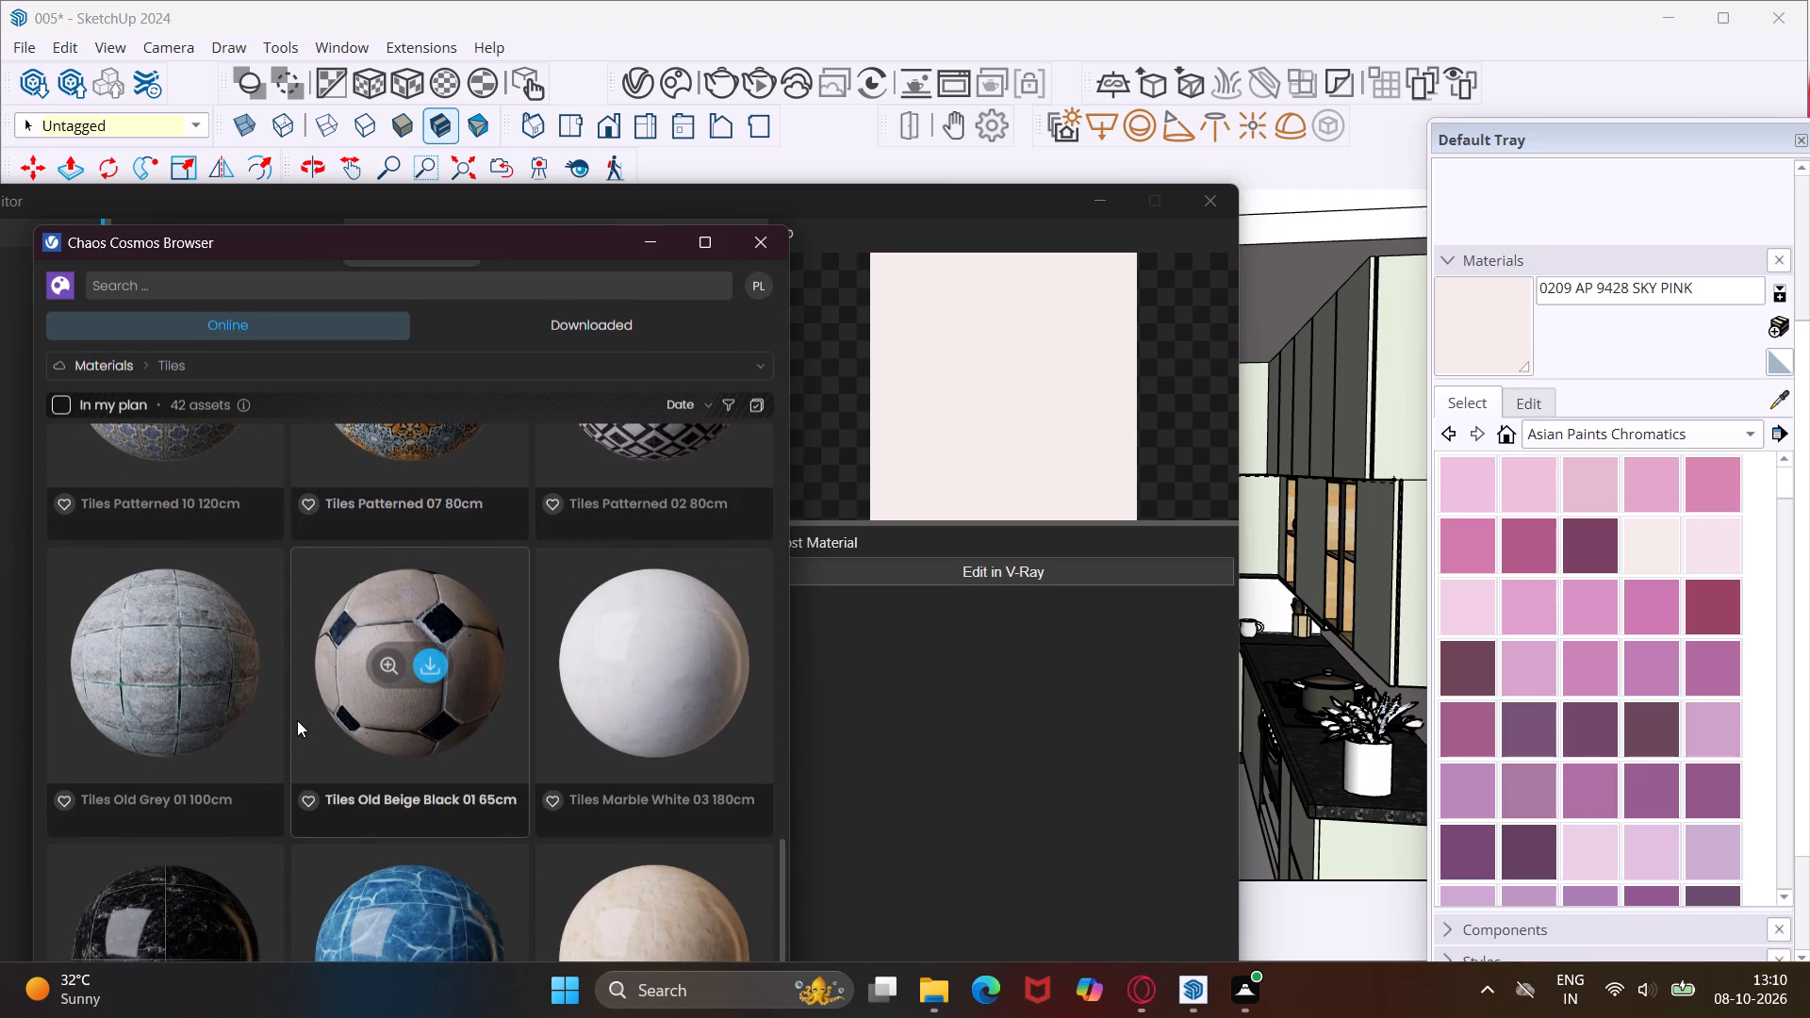
scroll(297, 720, "up", 7)
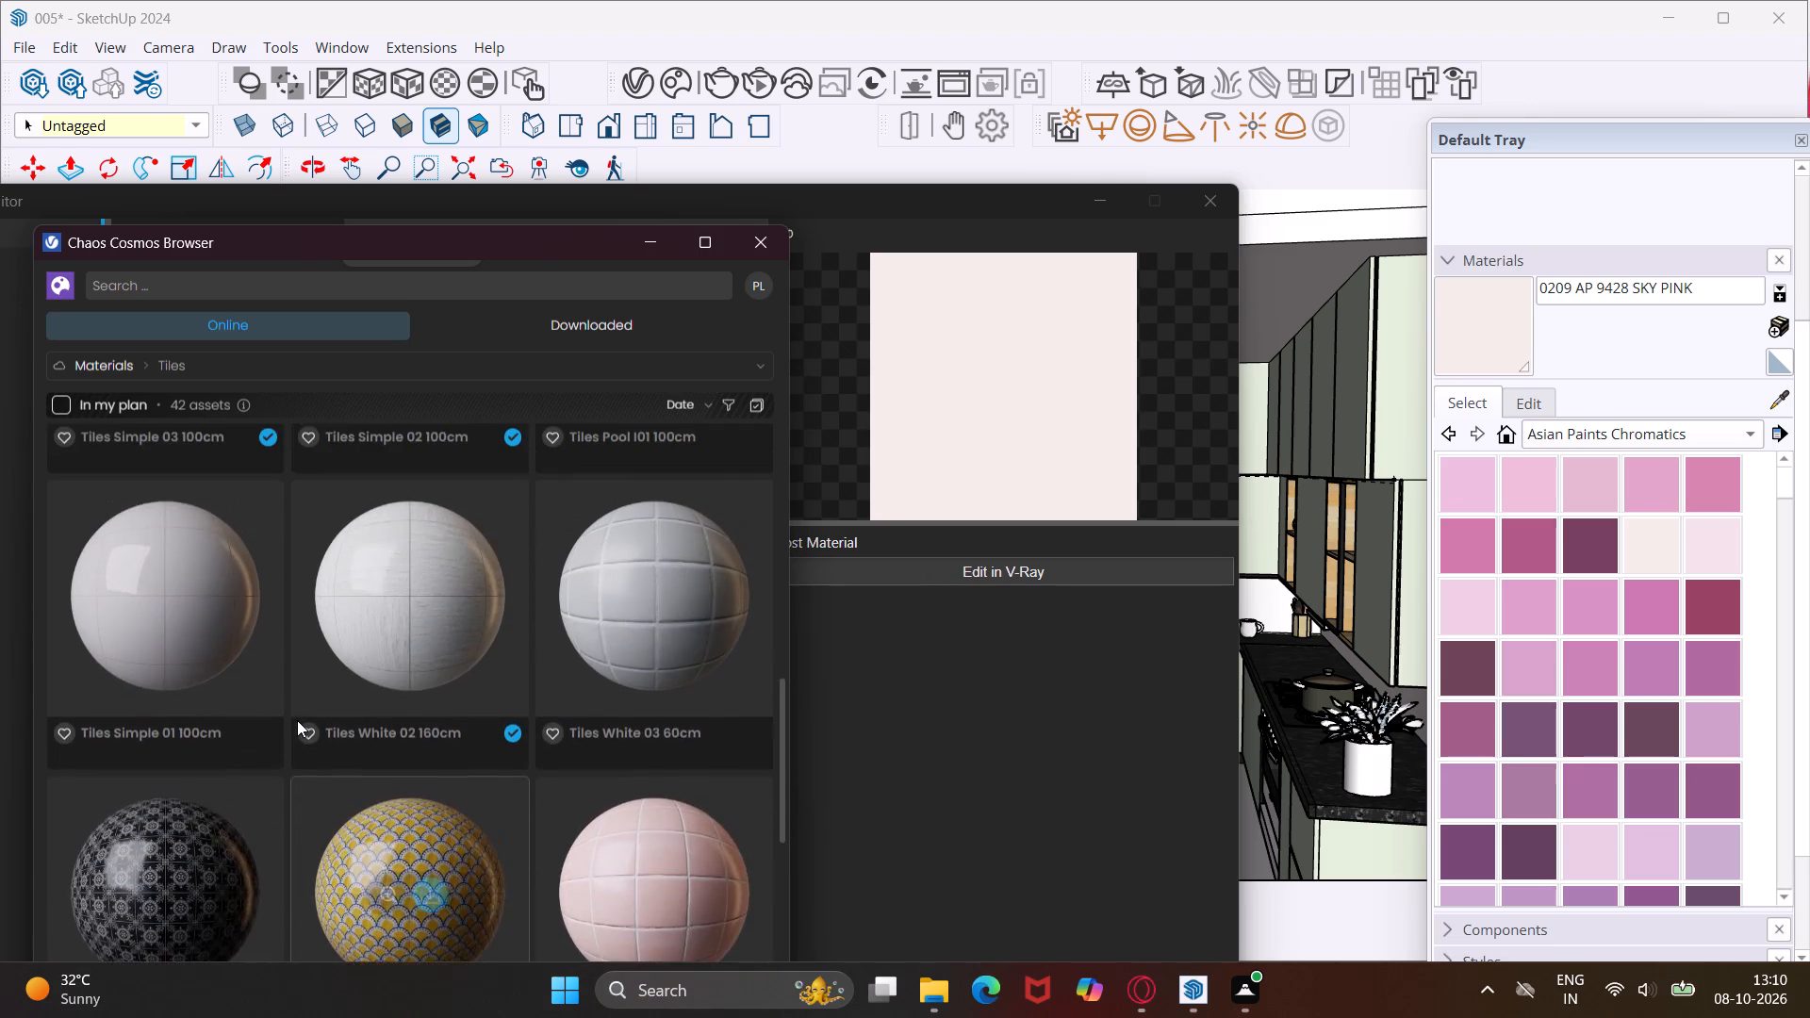
scroll(297, 720, "up", 3)
left_click(433, 666)
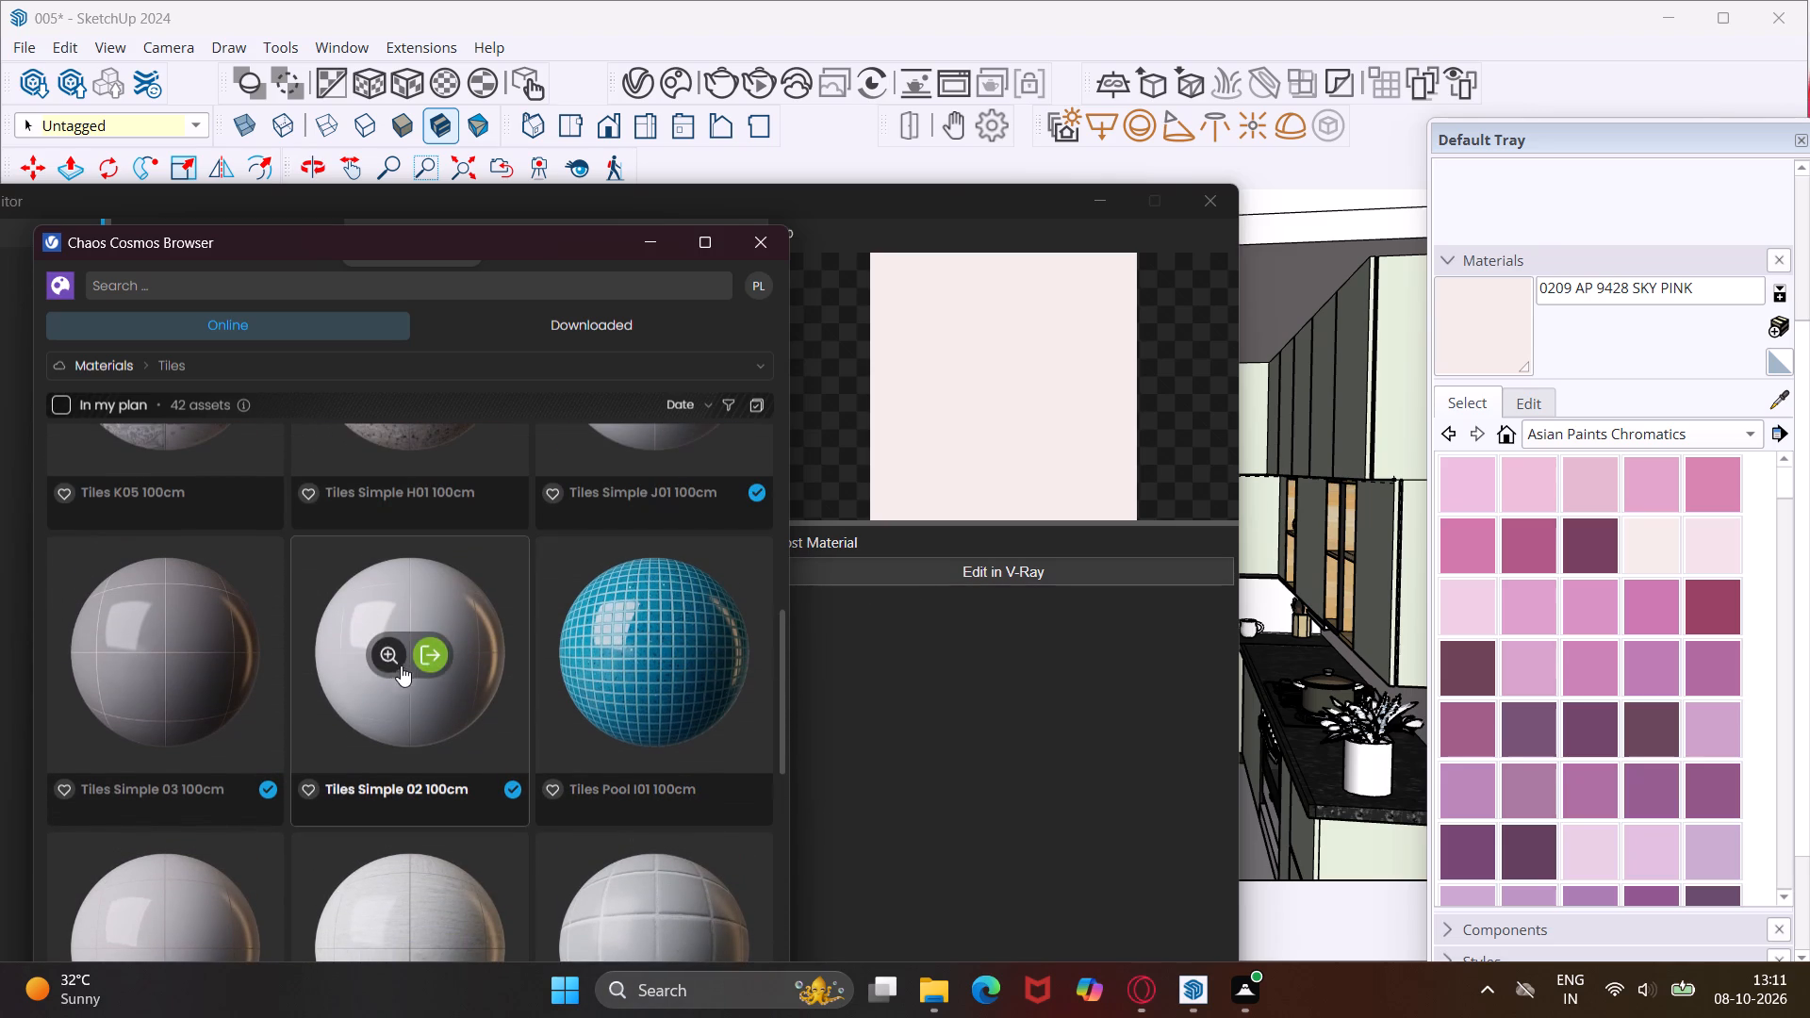
left_click(430, 661)
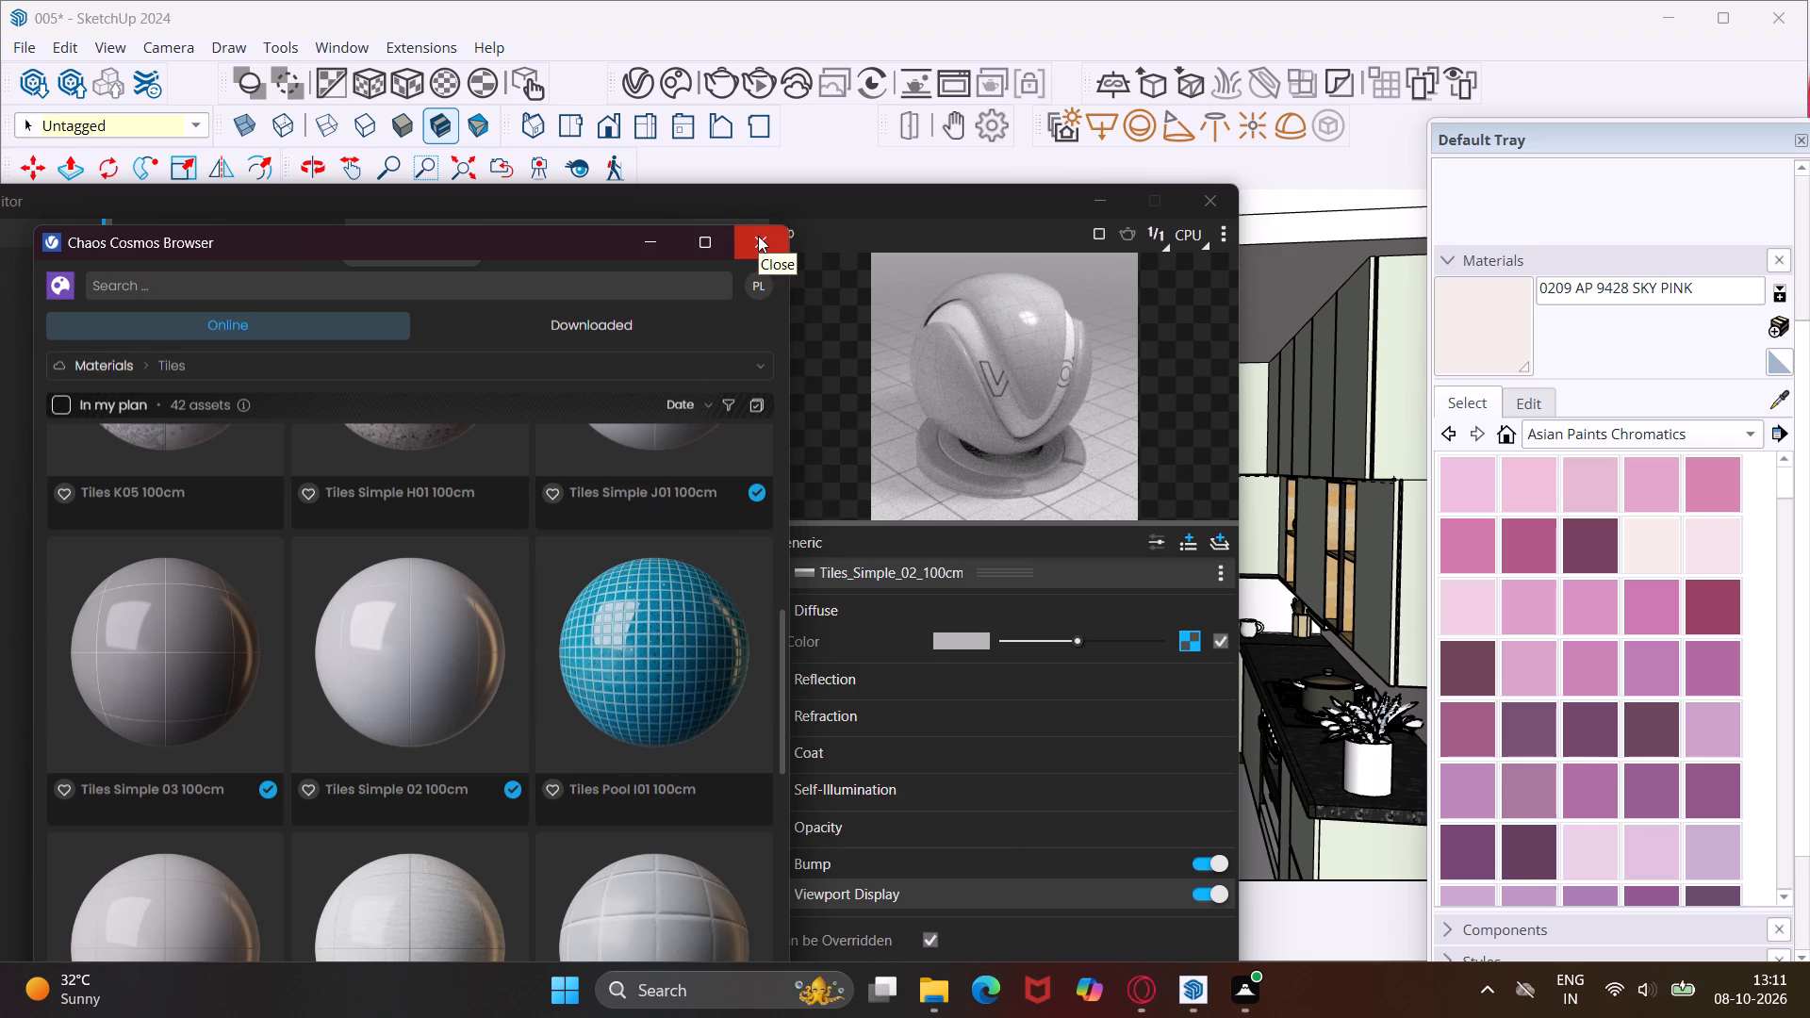
Set the imported tile material's diffuse colour to a light grey of about R 0.835, G 0.831, B 0.831.
left_click_drag(632, 228, 601, 241)
left_click_drag(601, 241, 566, 264)
left_click_drag(558, 242, 119, 562)
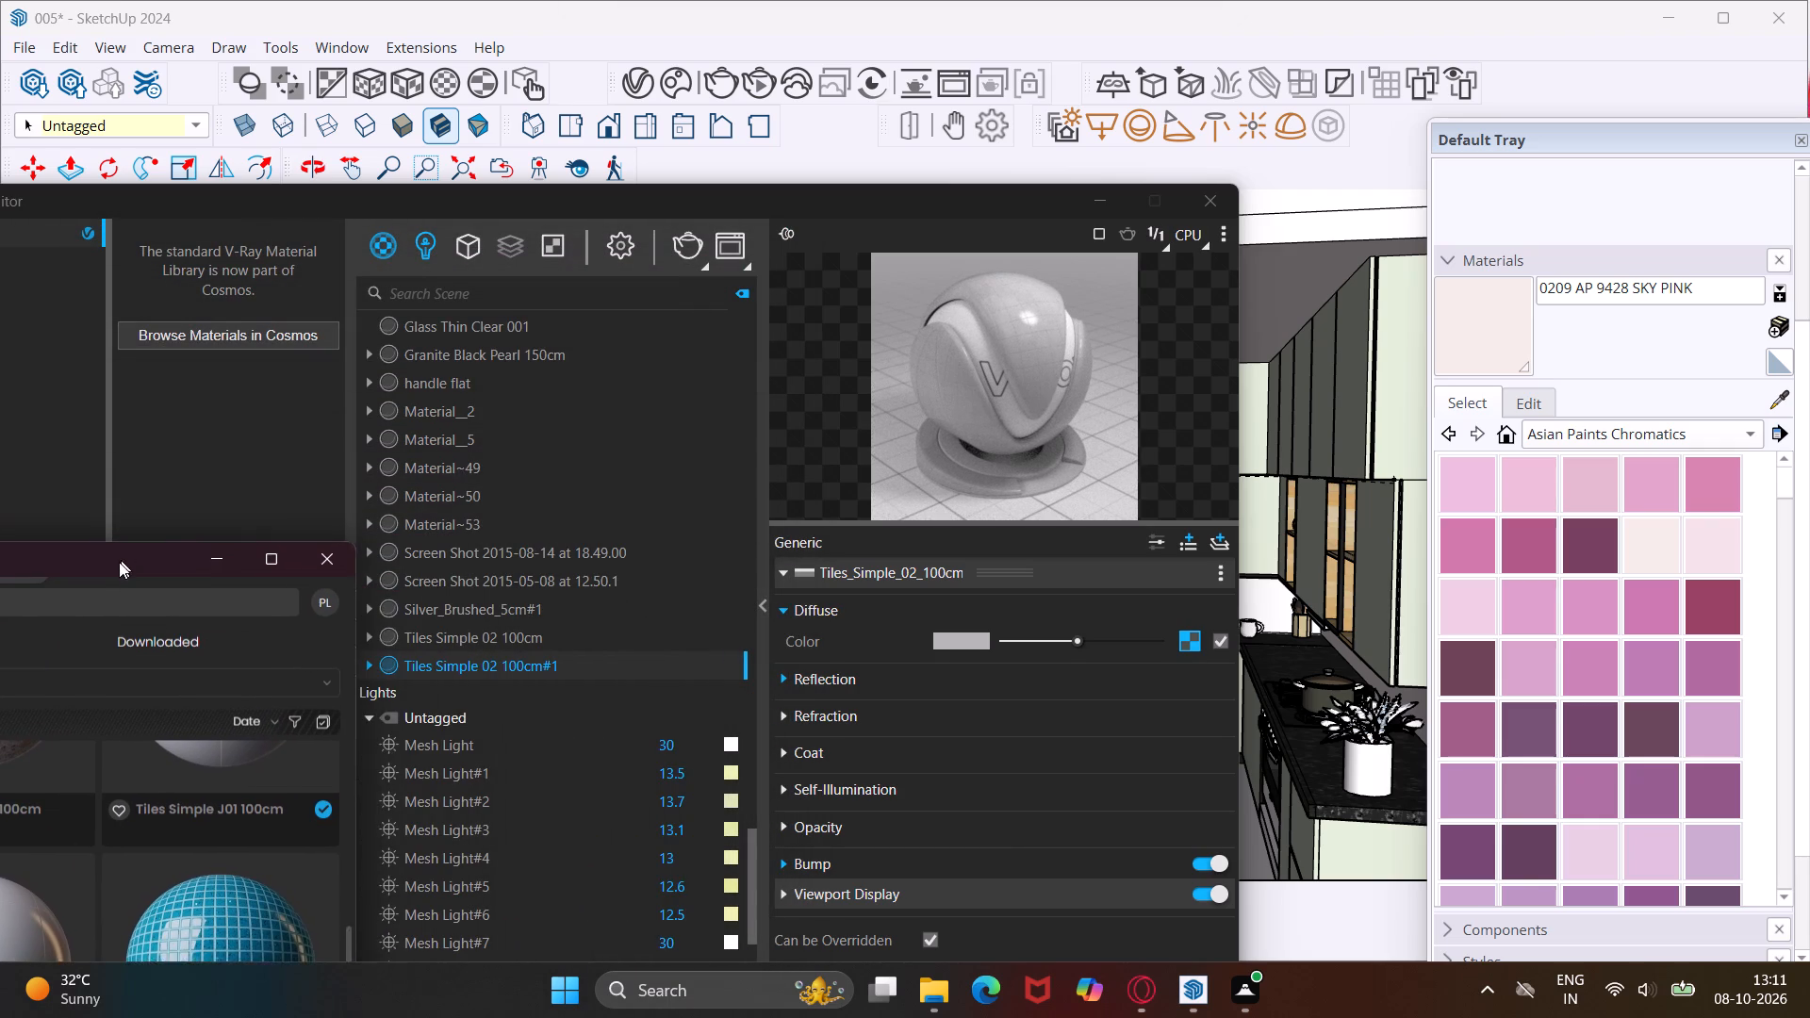
left_click_drag(119, 562, 112, 566)
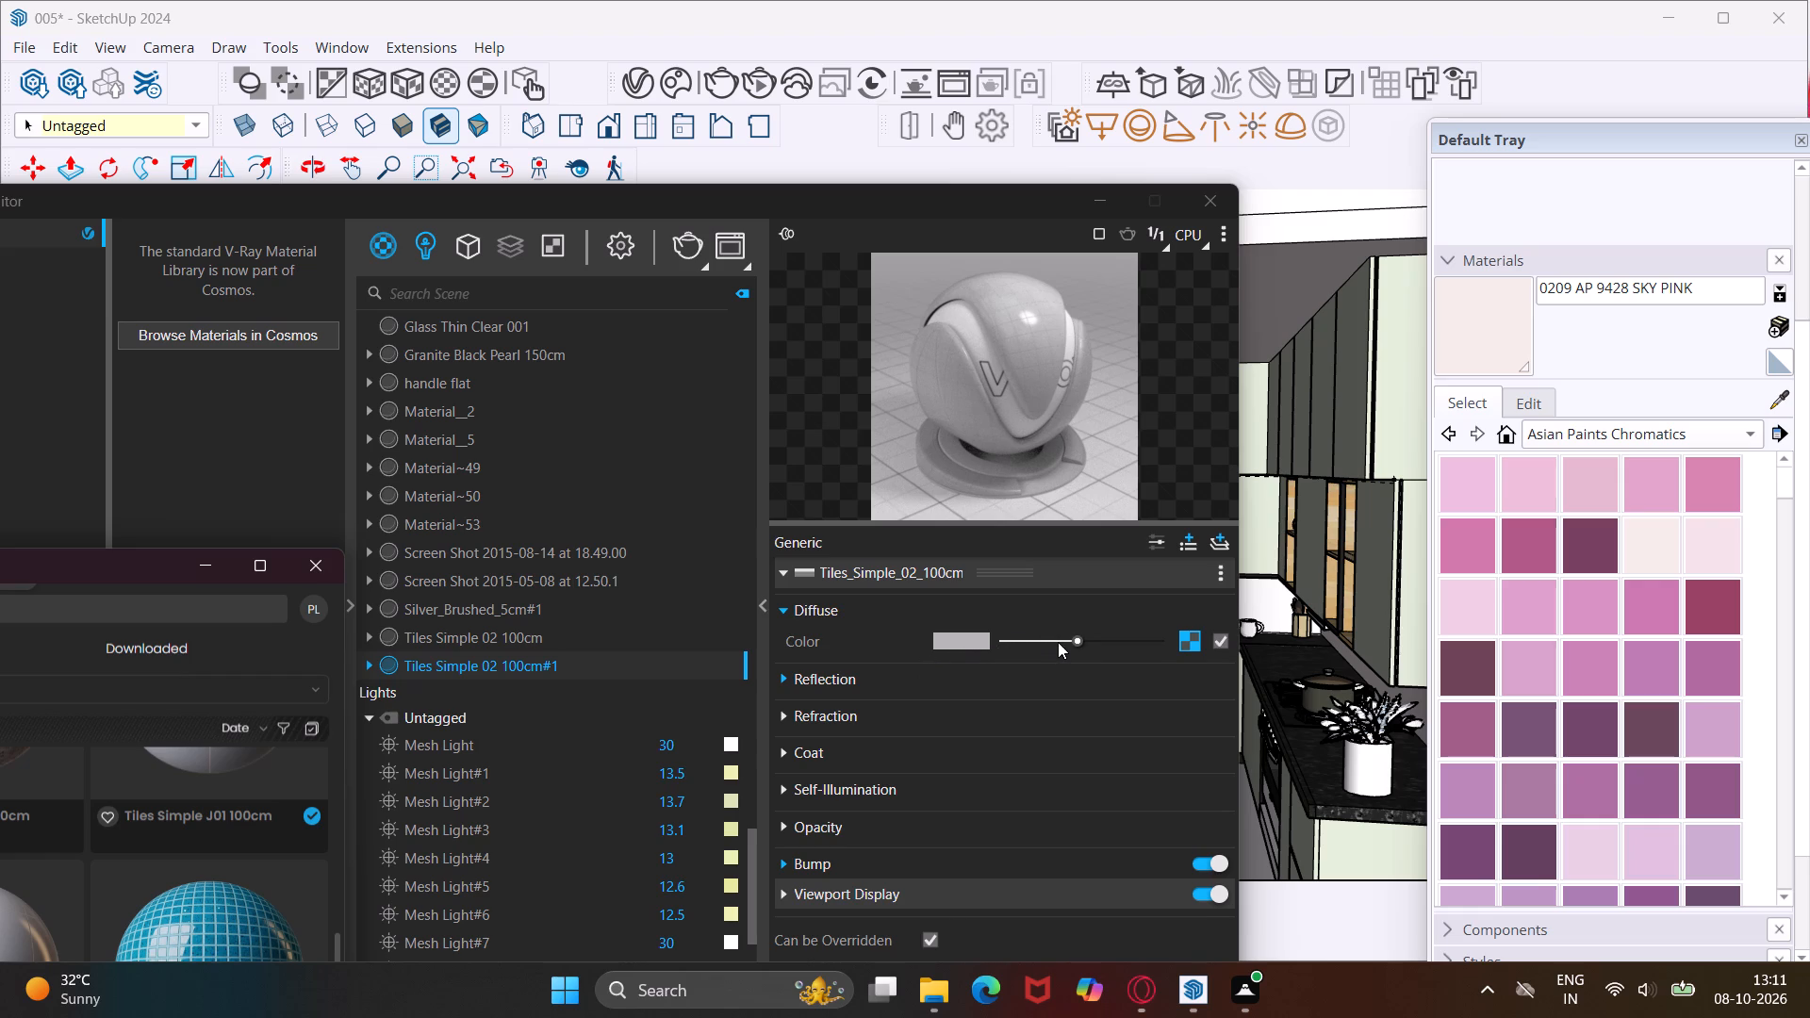
left_click_drag(1065, 642, 1056, 643)
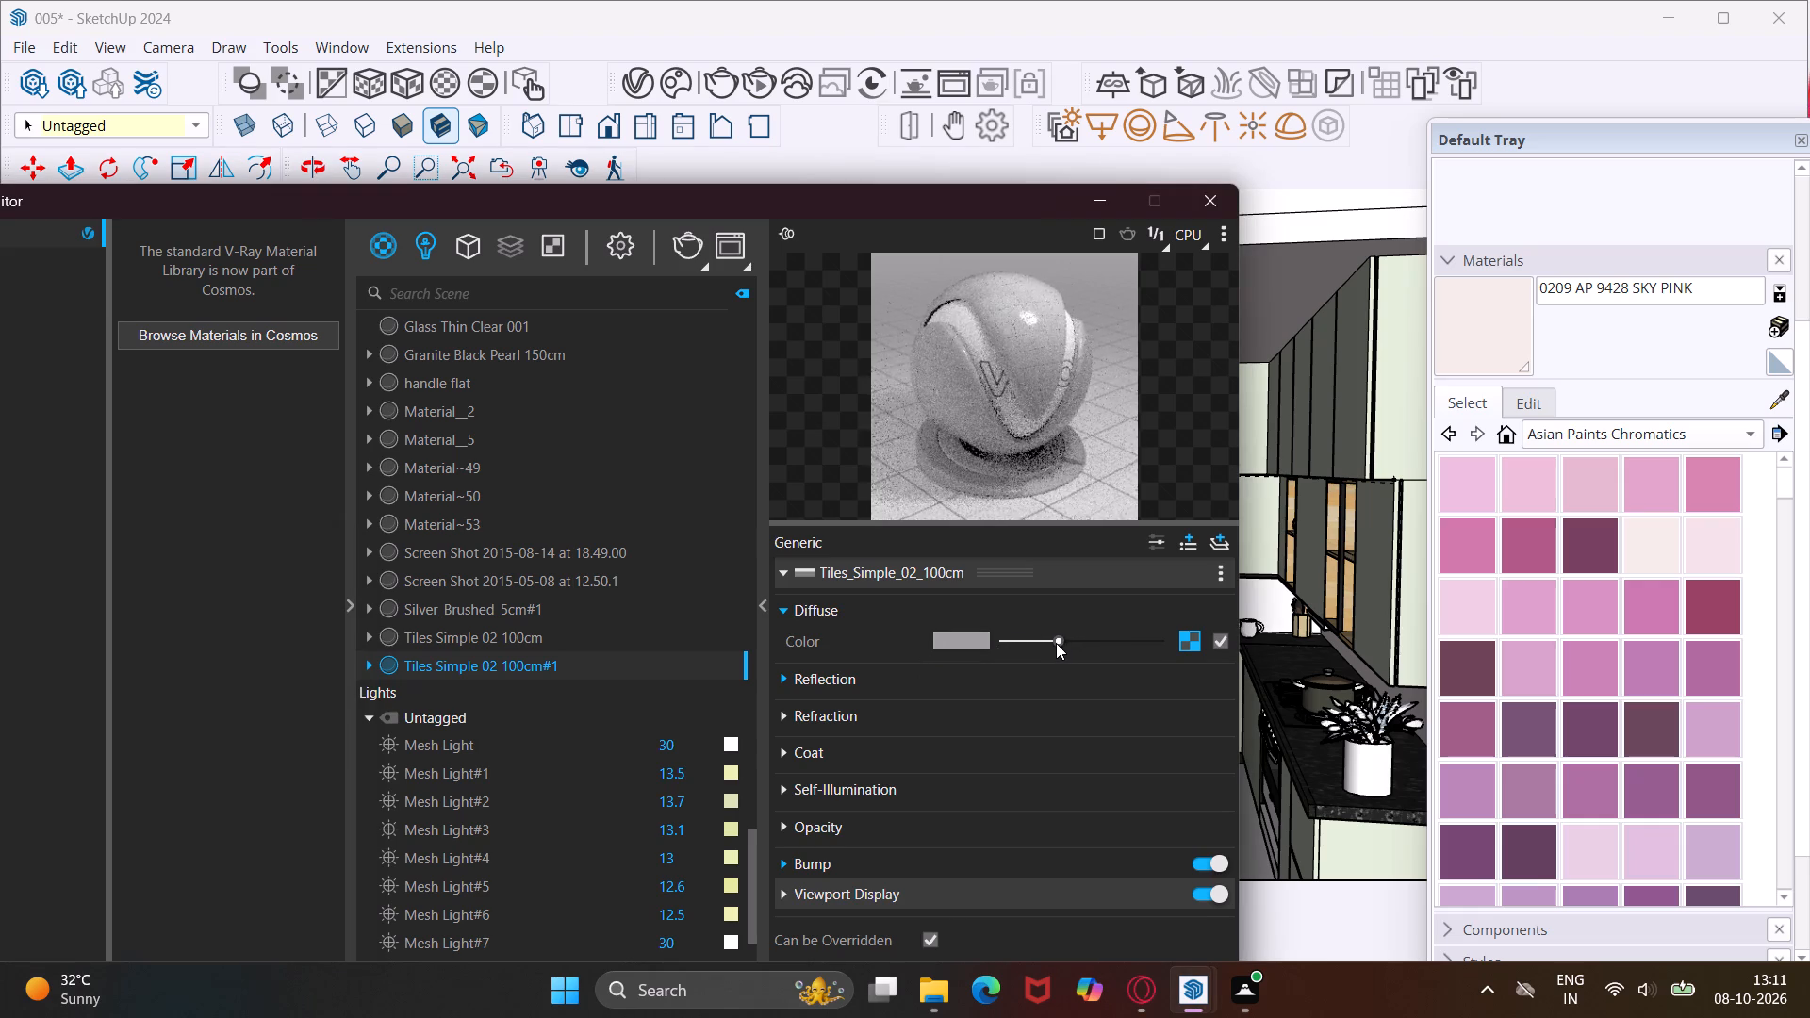
left_click_drag(1056, 643, 1050, 645)
left_click(975, 647)
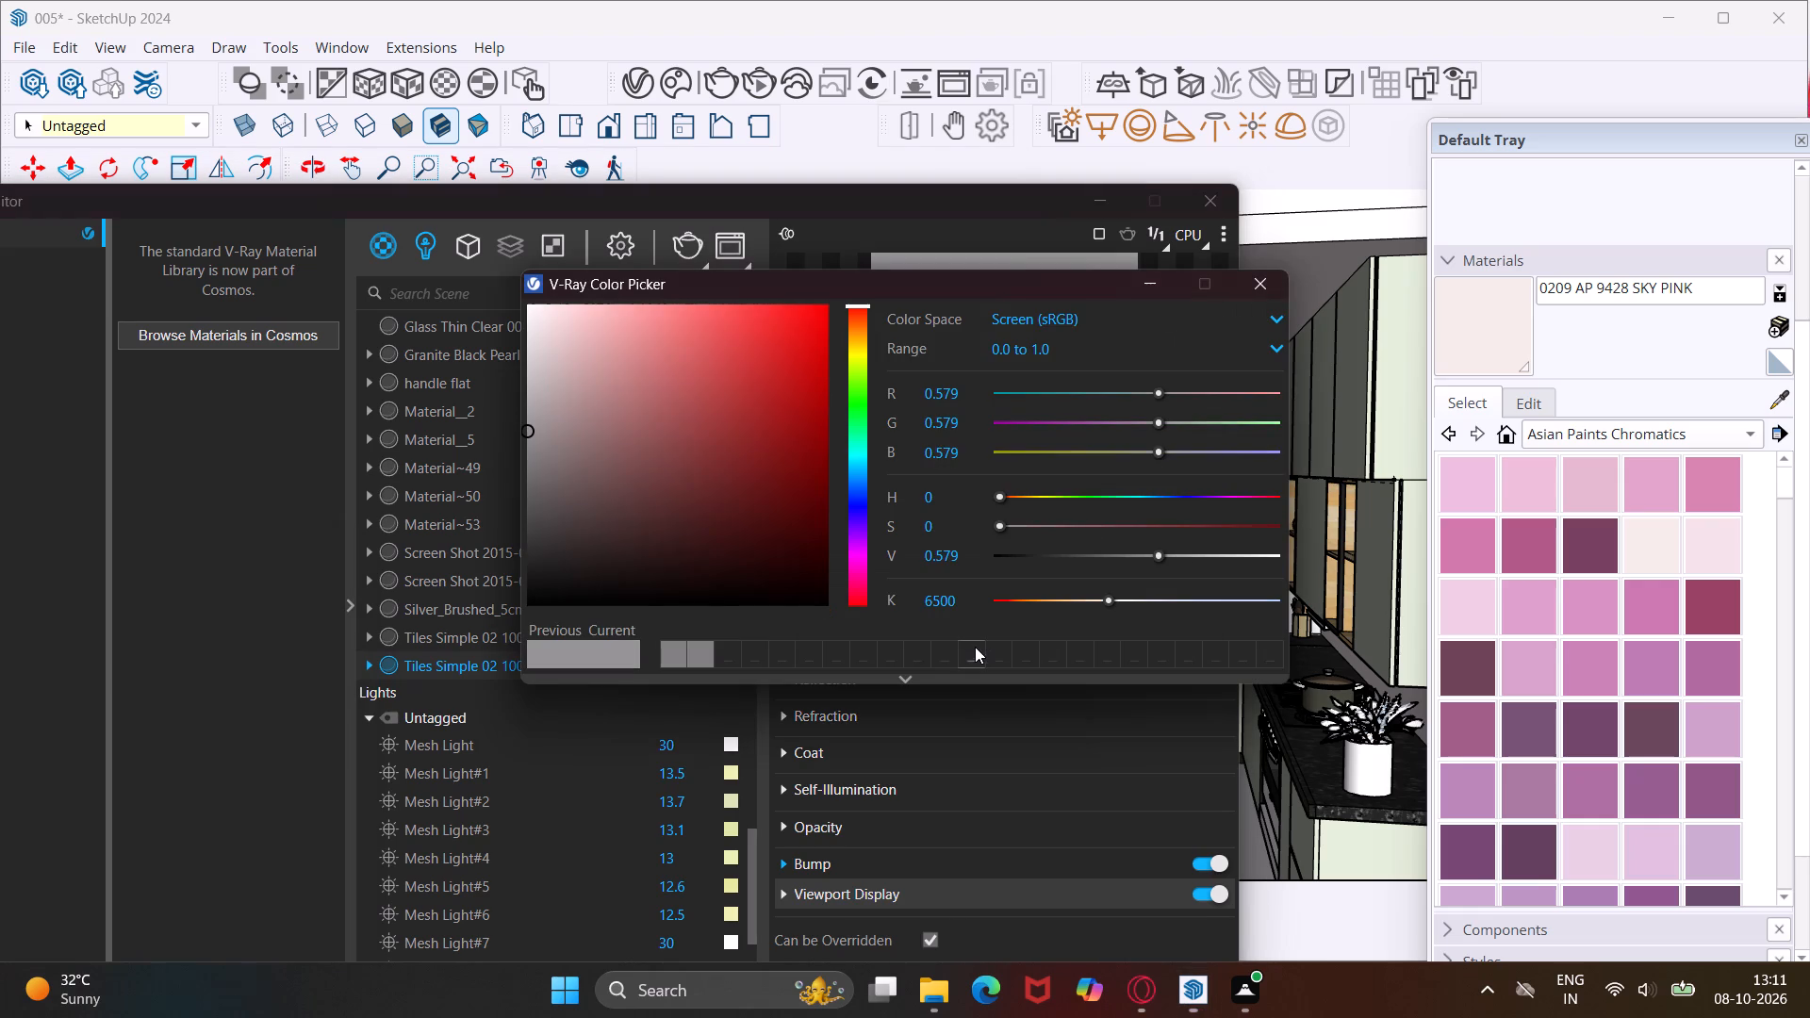
left_click(537, 384)
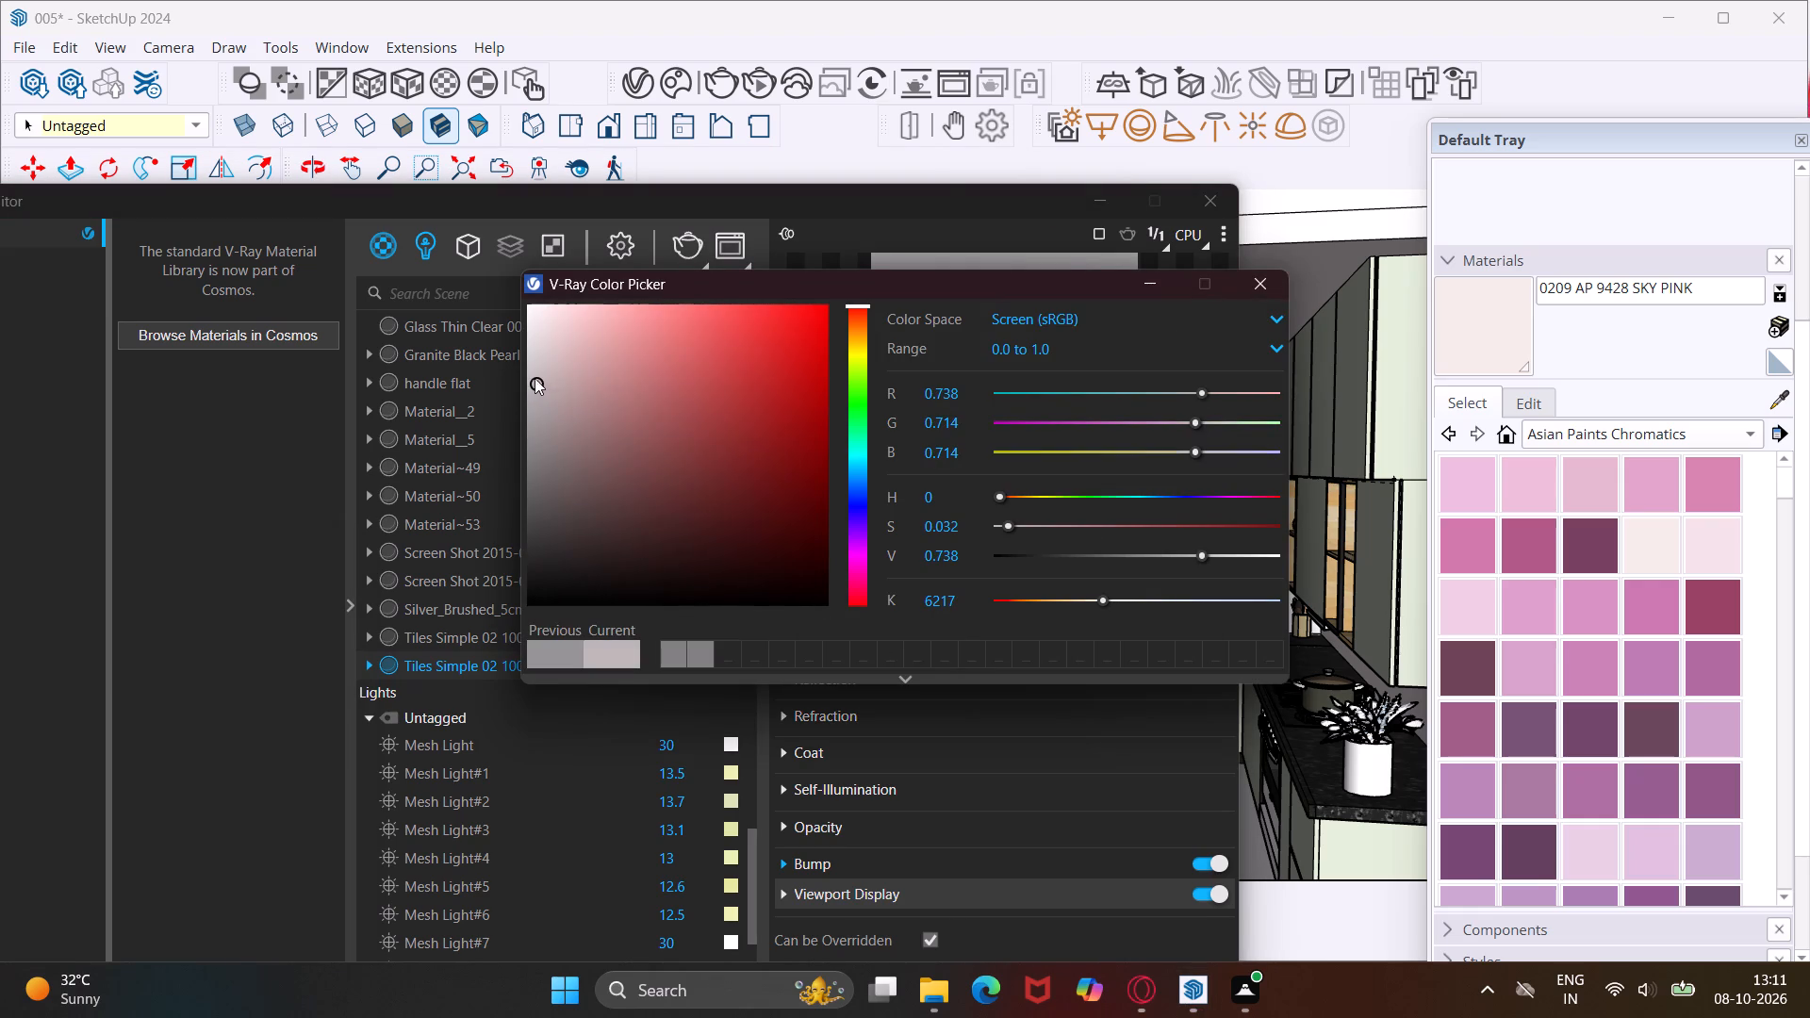
left_click(534, 357)
left_click(537, 368)
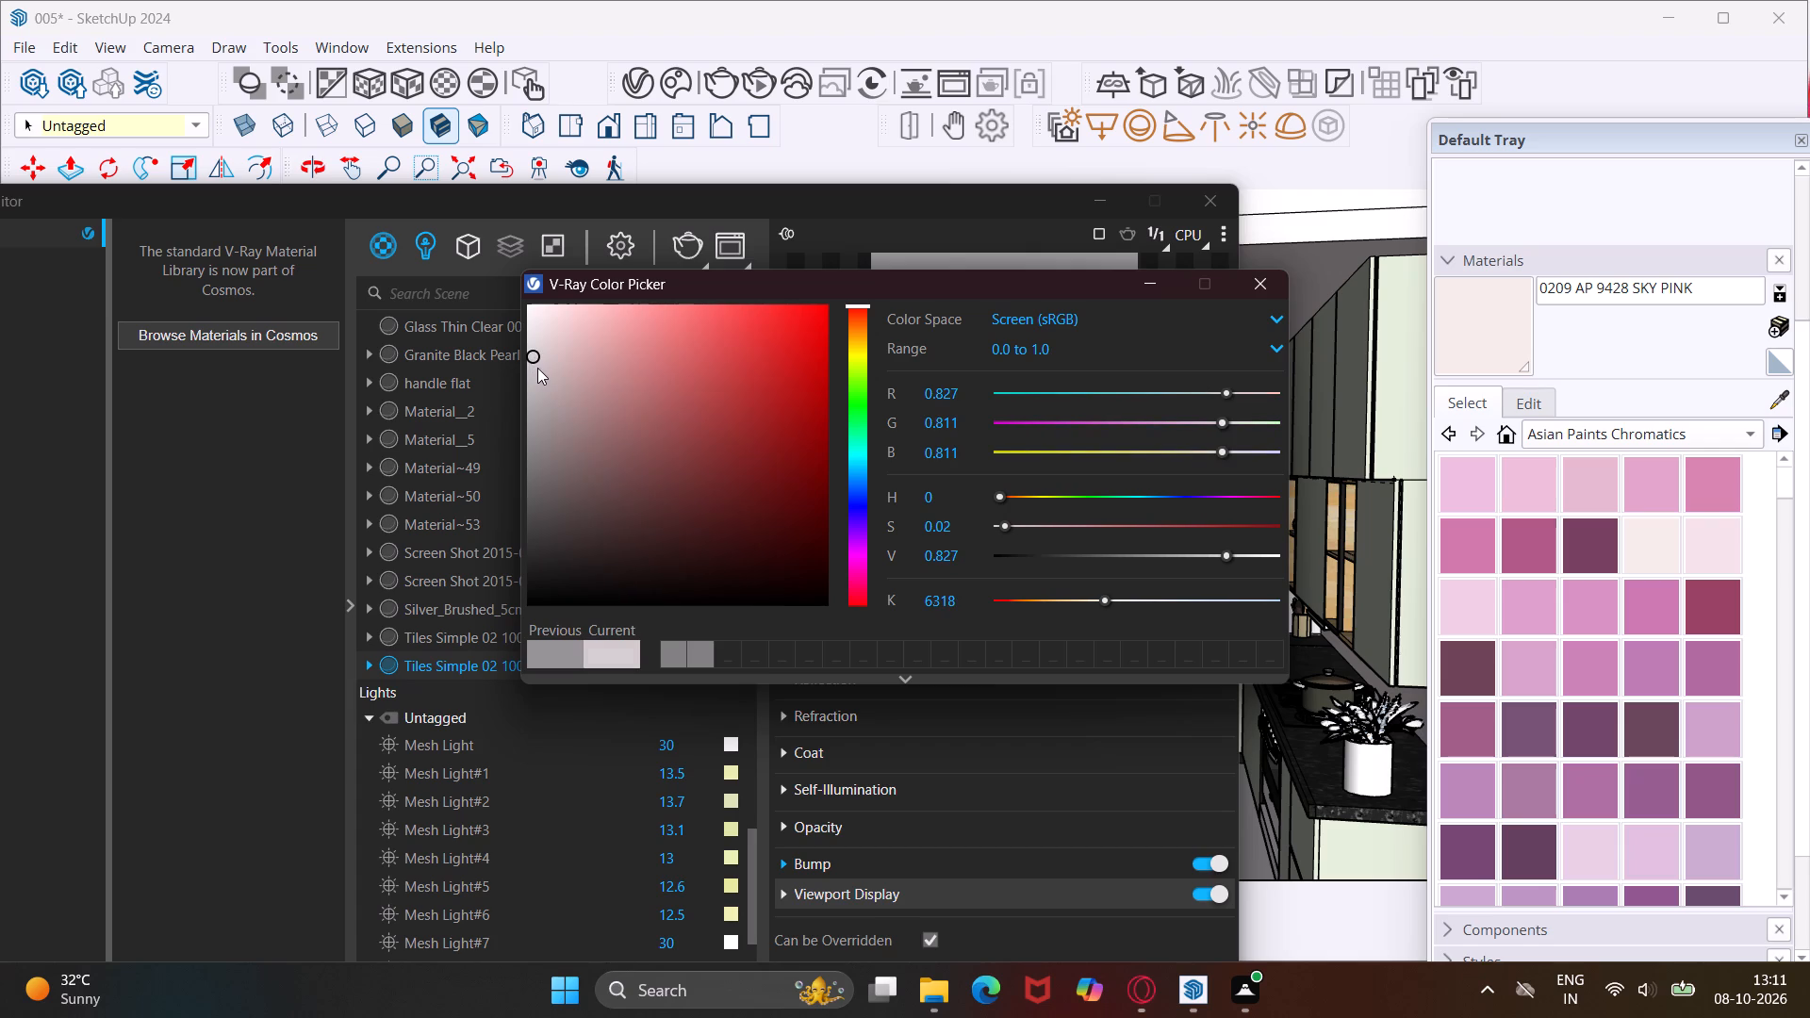
left_click(540, 386)
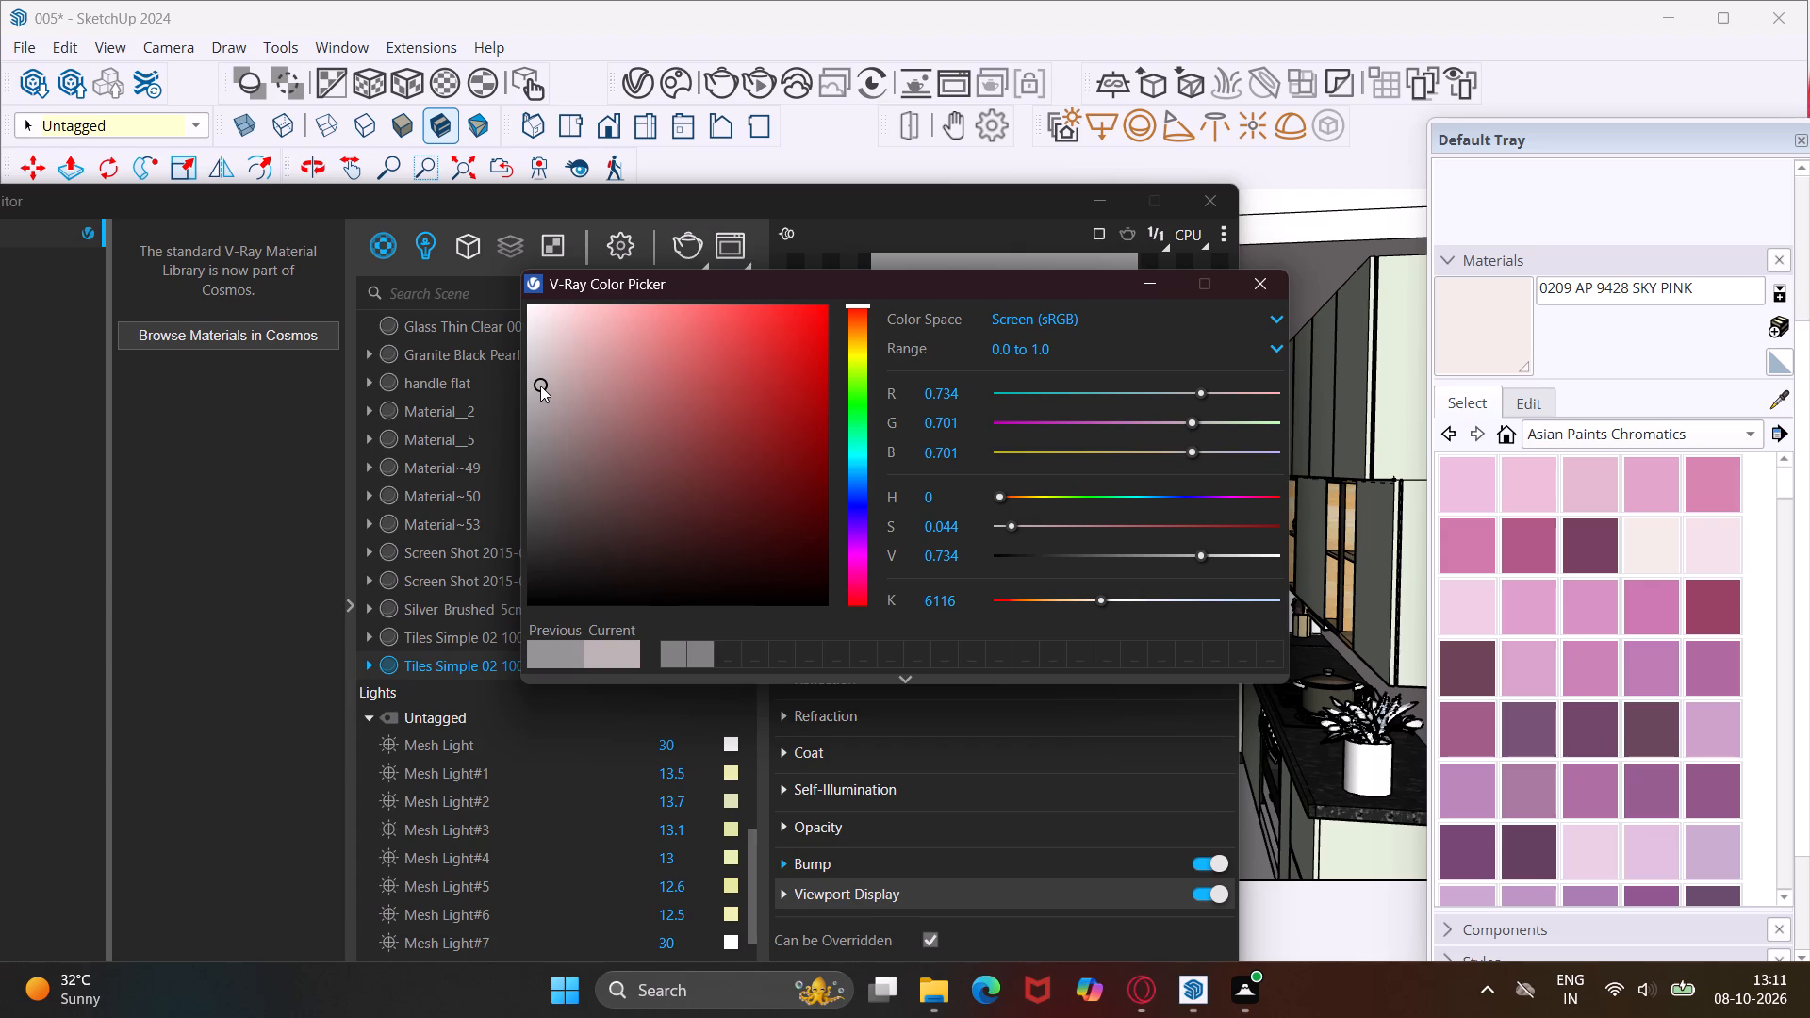
left_click(529, 354)
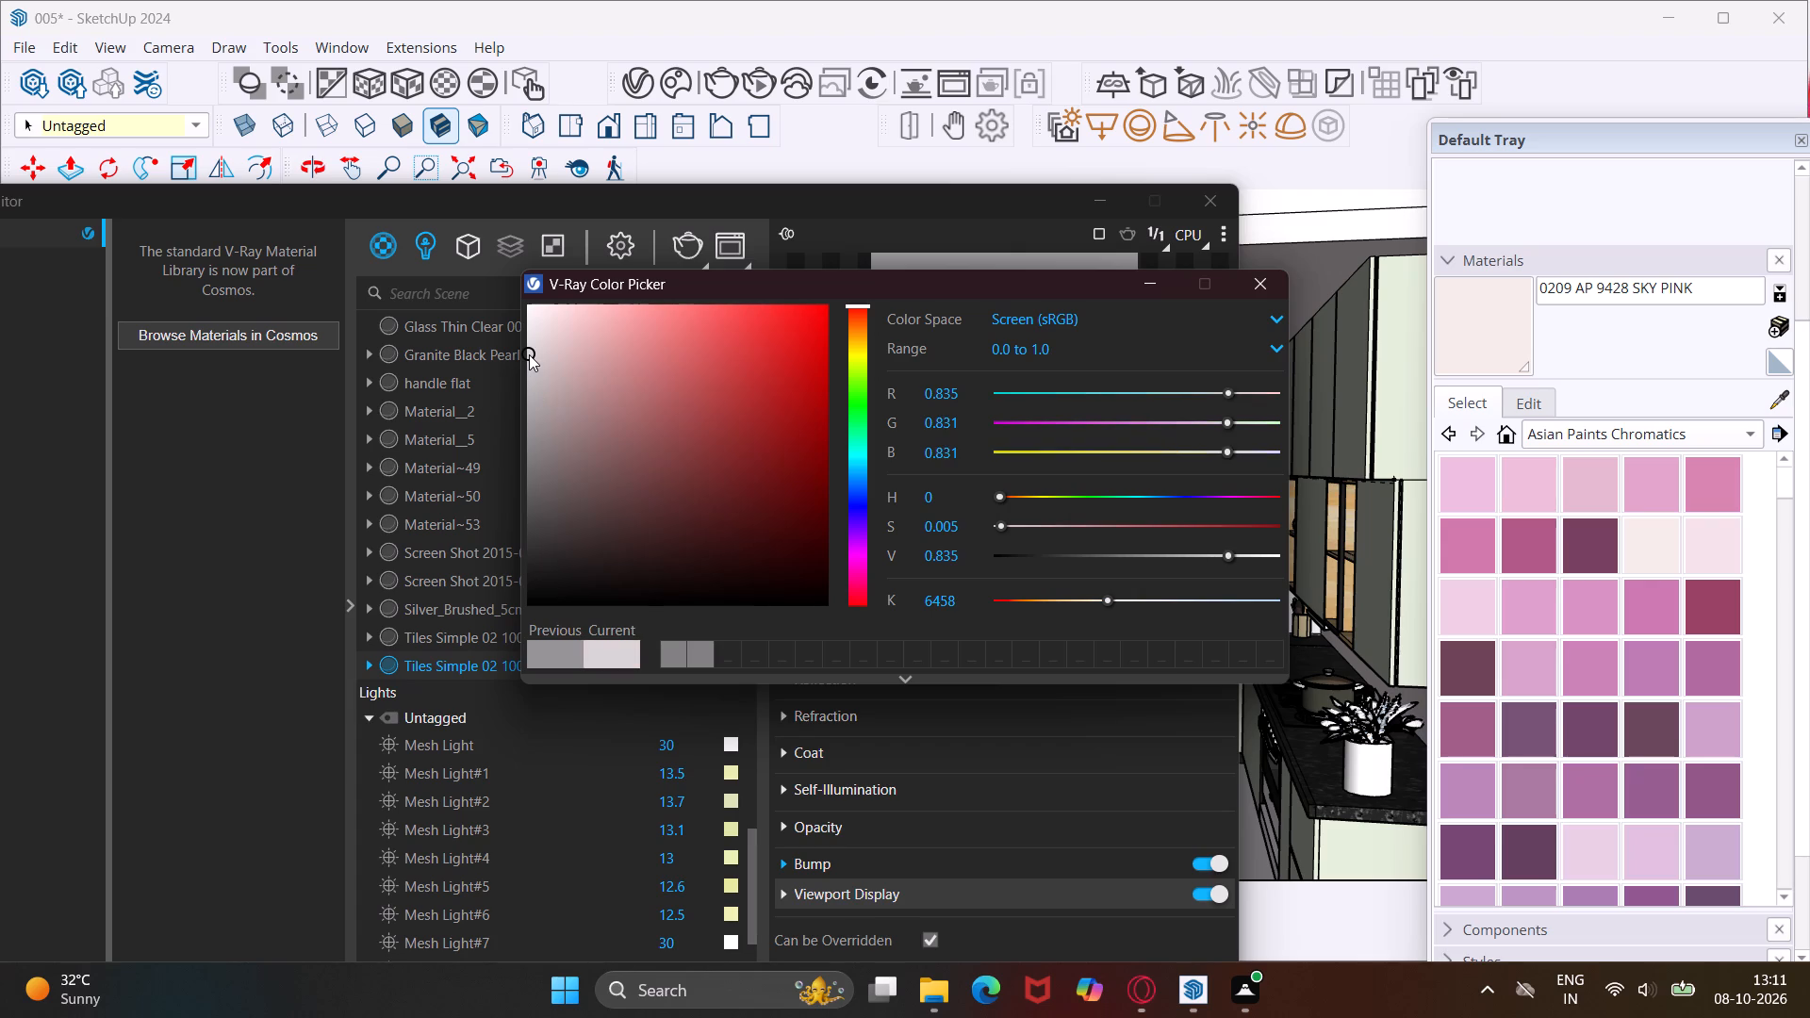
left_click(1255, 273)
Enable the tile material's Reflection IOR and set it to 4.
left_click(783, 681)
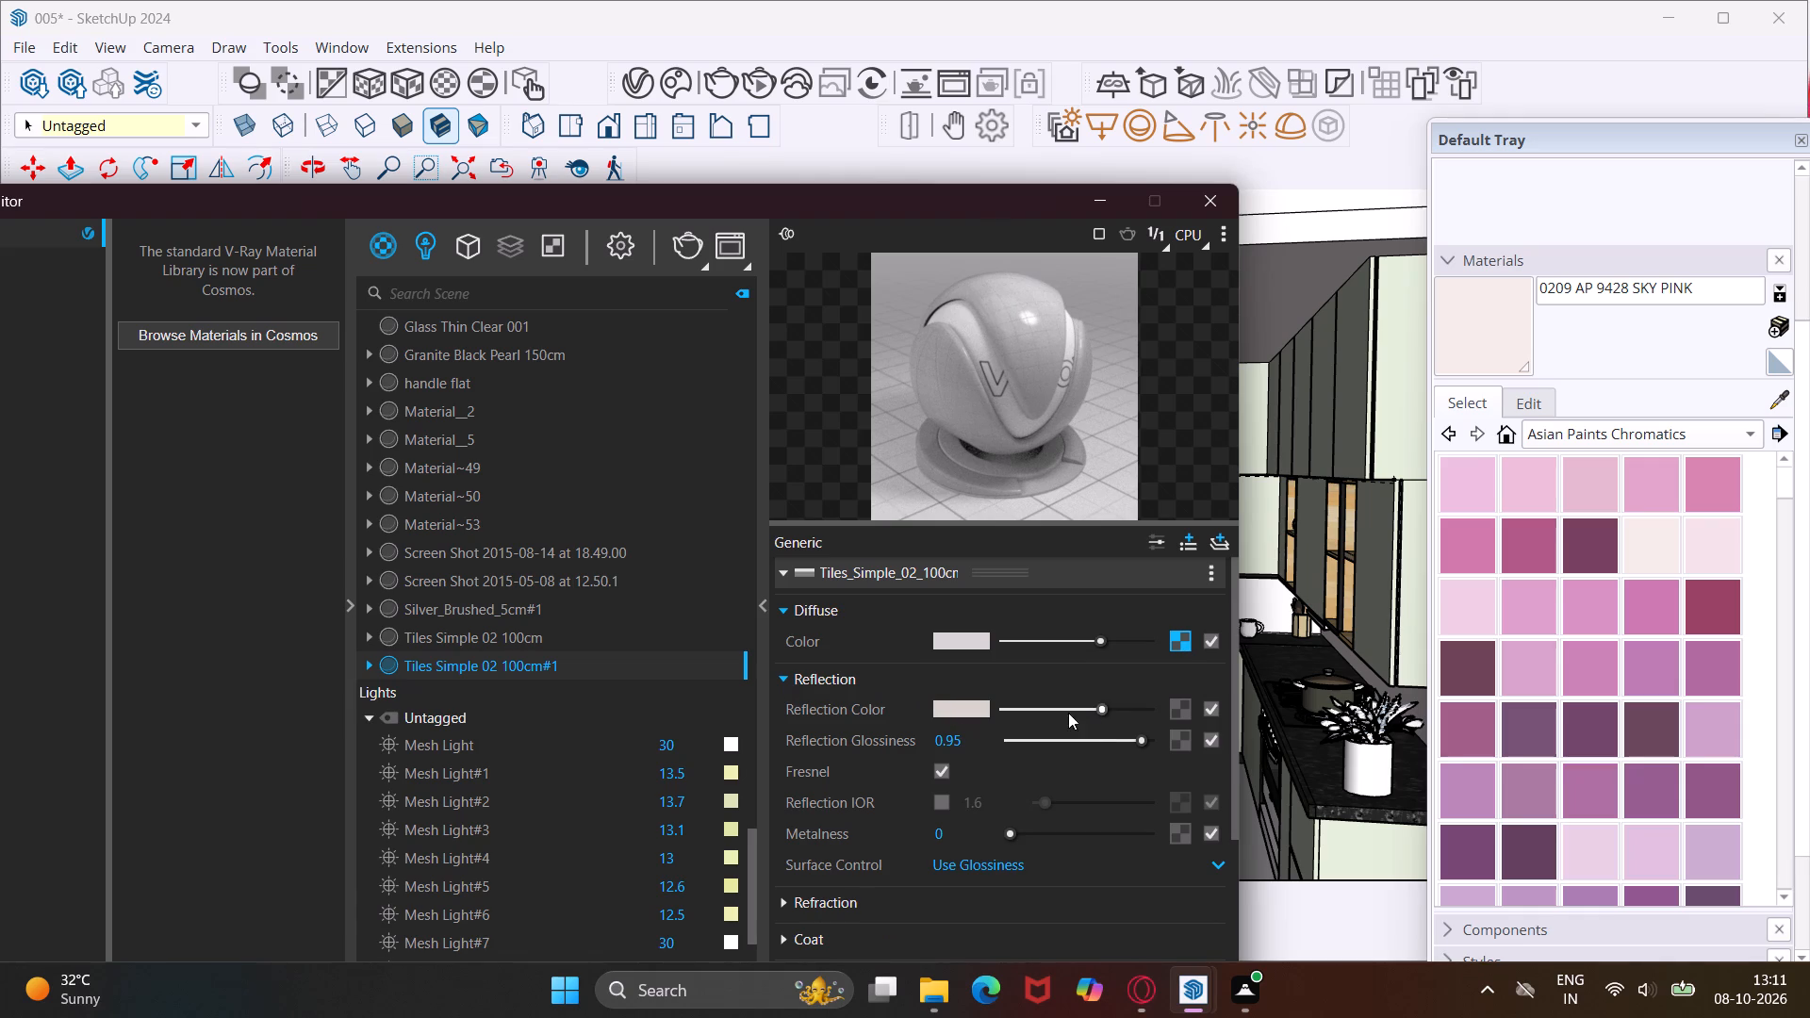
left_click(934, 796)
left_click(991, 797)
key("BackSpace")
key("BackSpace")
key("BackSpace")
key("4")
key("Return")
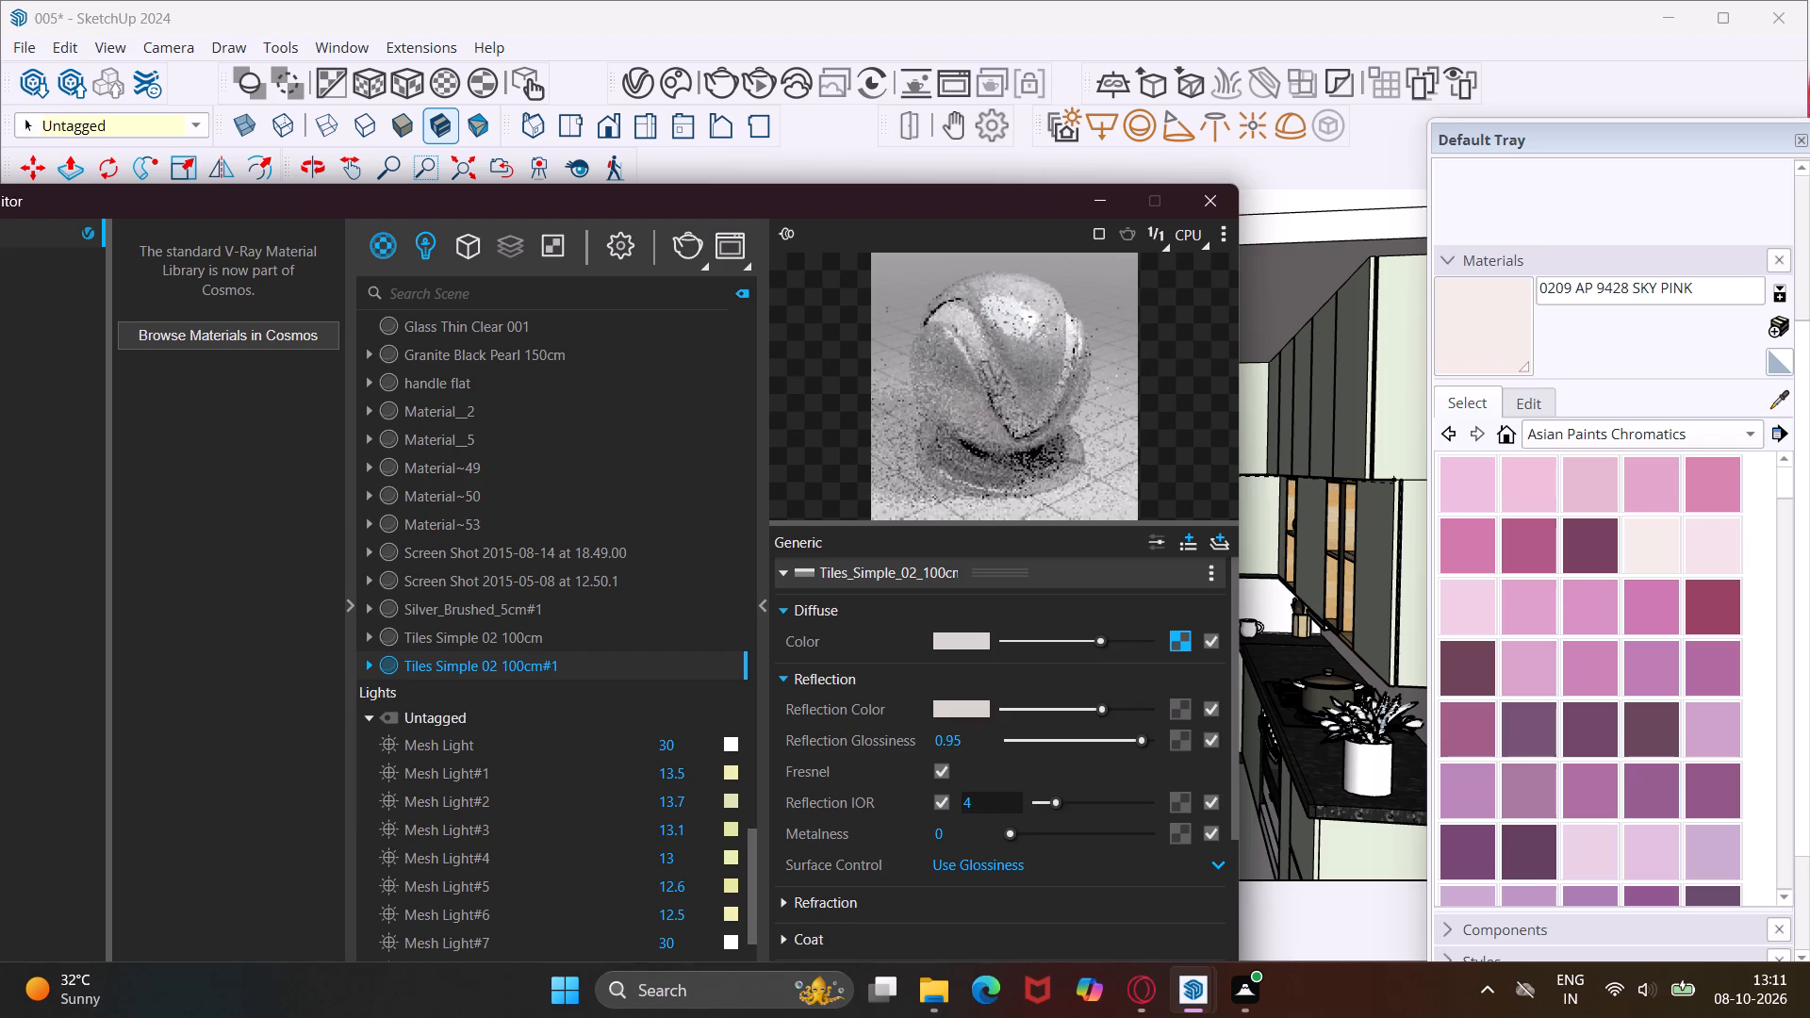
Paint the kitchen floor with the edited Tiles Simple 02 100cm#1 material.
double_click(625, 671)
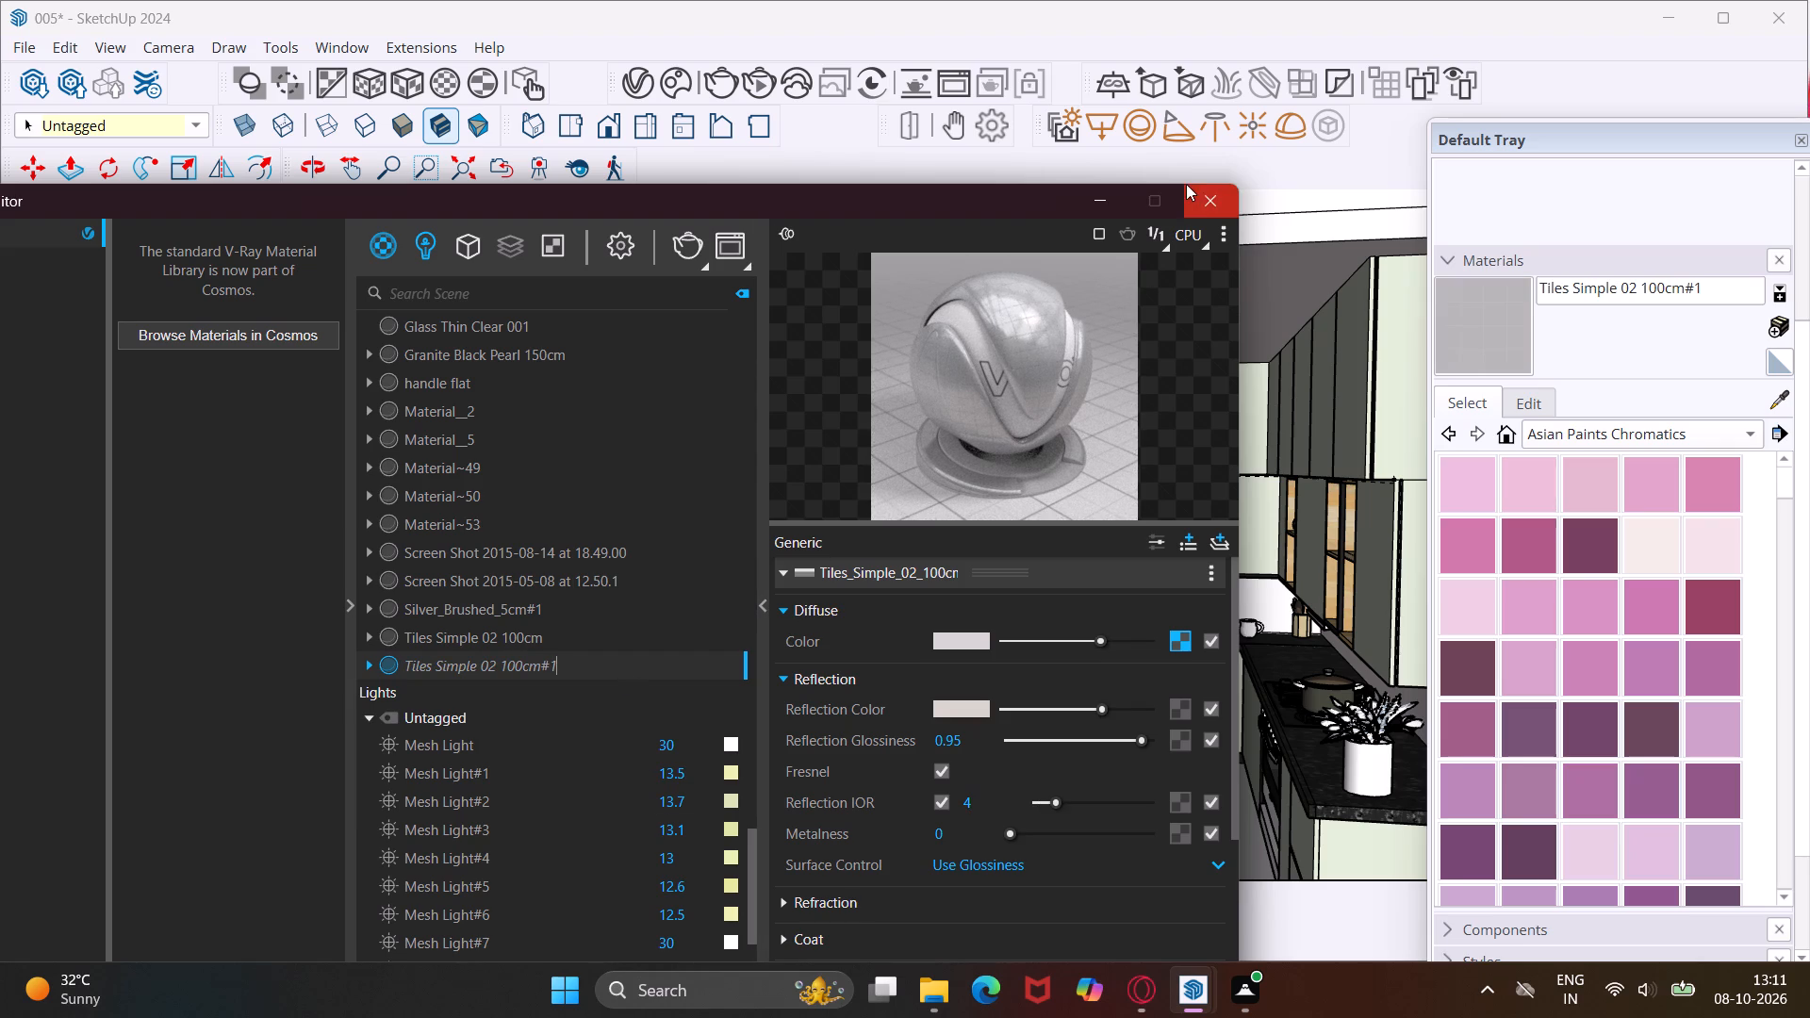
left_click(1194, 200)
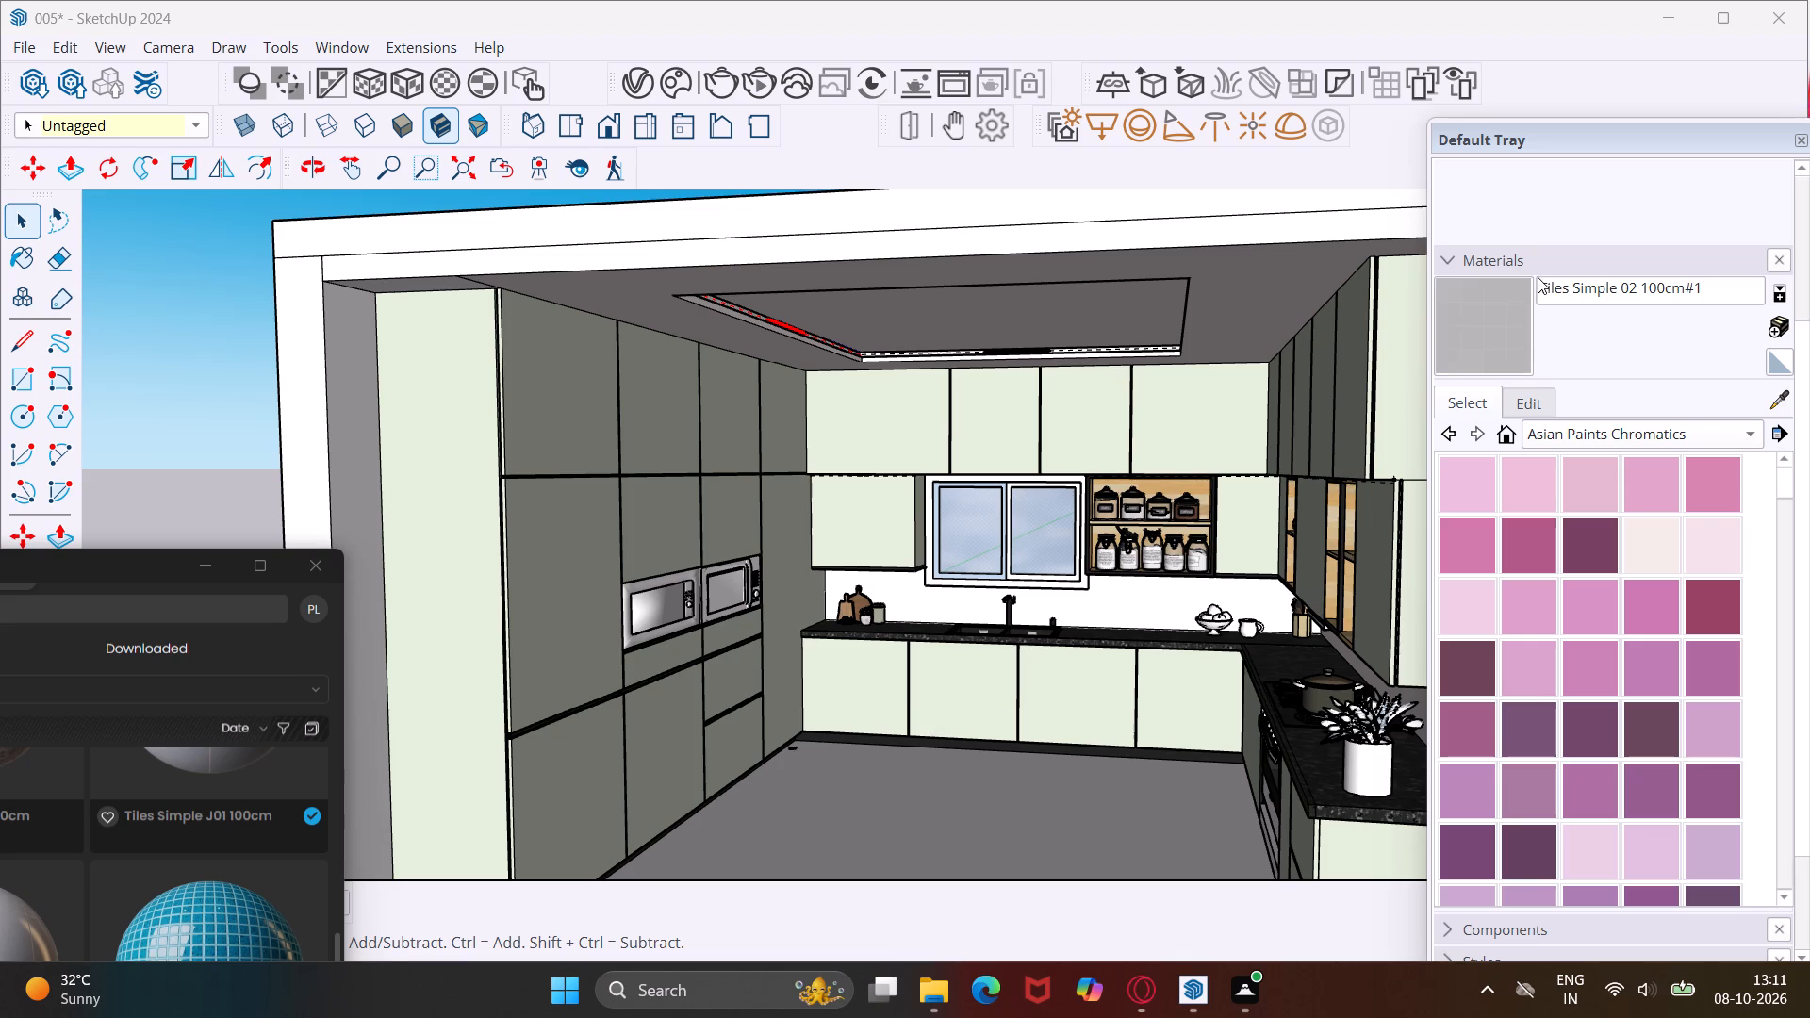
left_click(1501, 318)
left_click(963, 845)
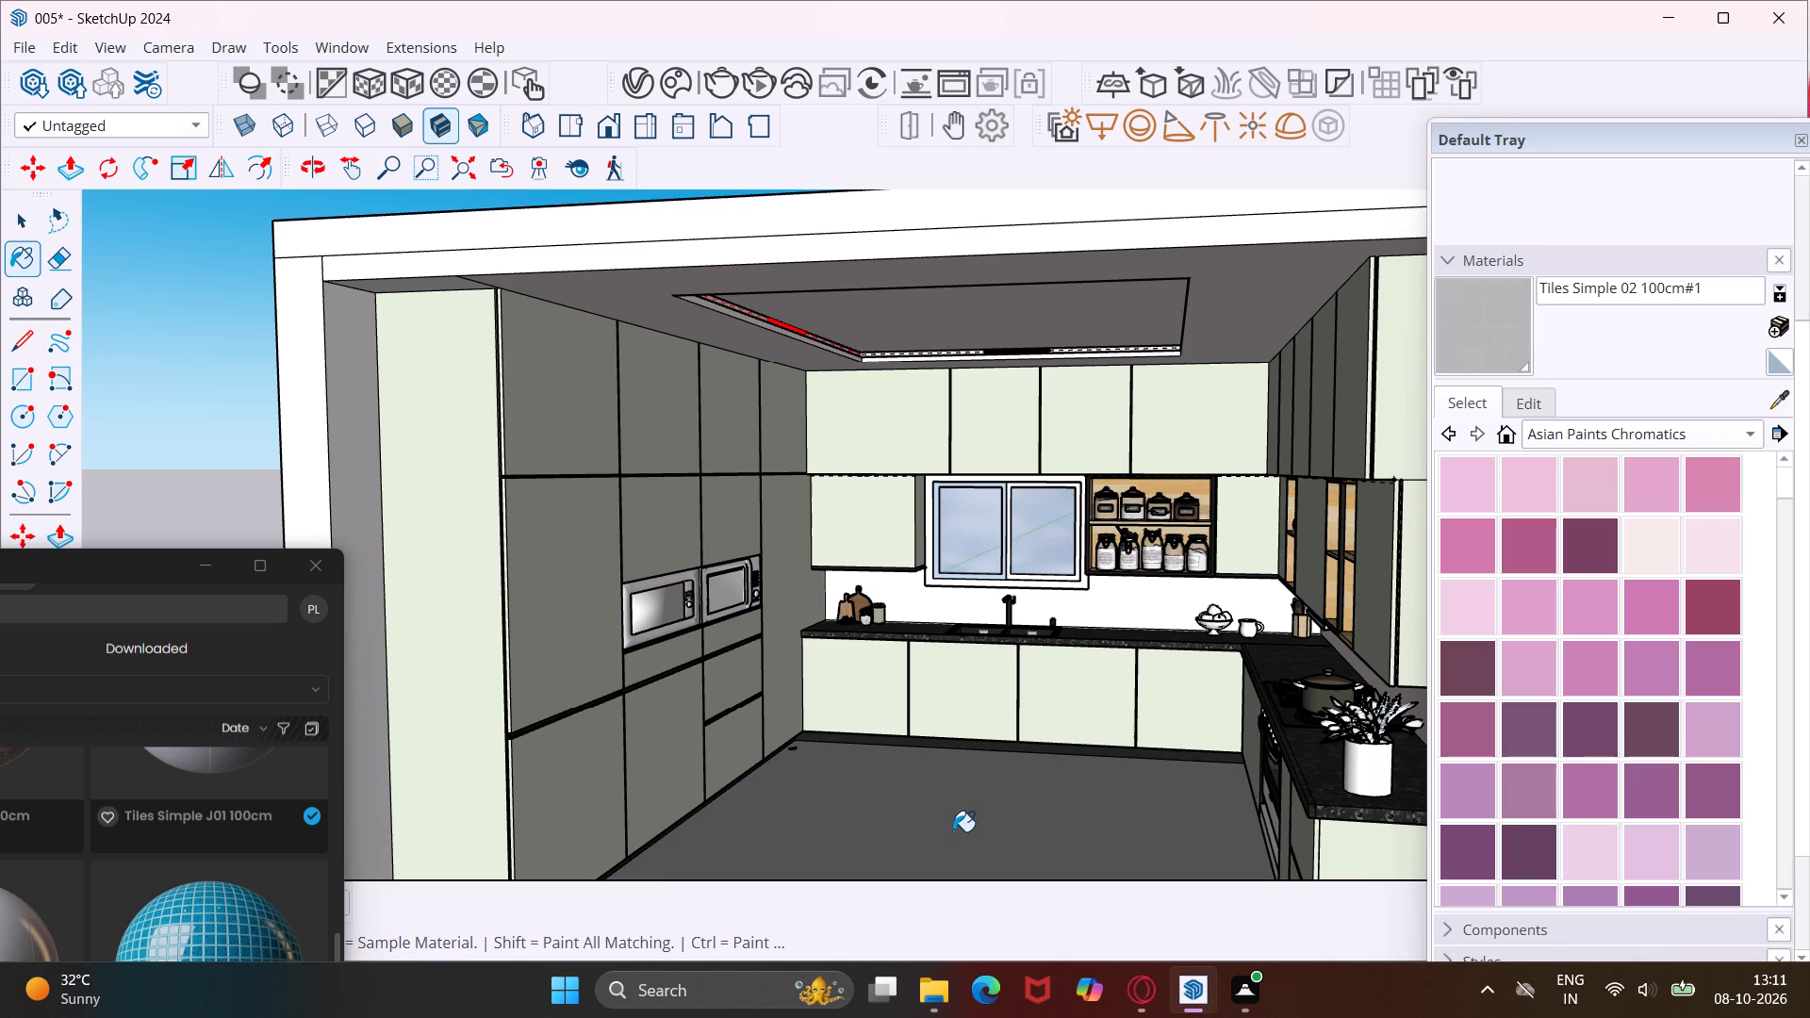
middle_click_drag(953, 831, 998, 821)
scroll(964, 796, "down", 3)
middle_click_drag(964, 796, 989, 771)
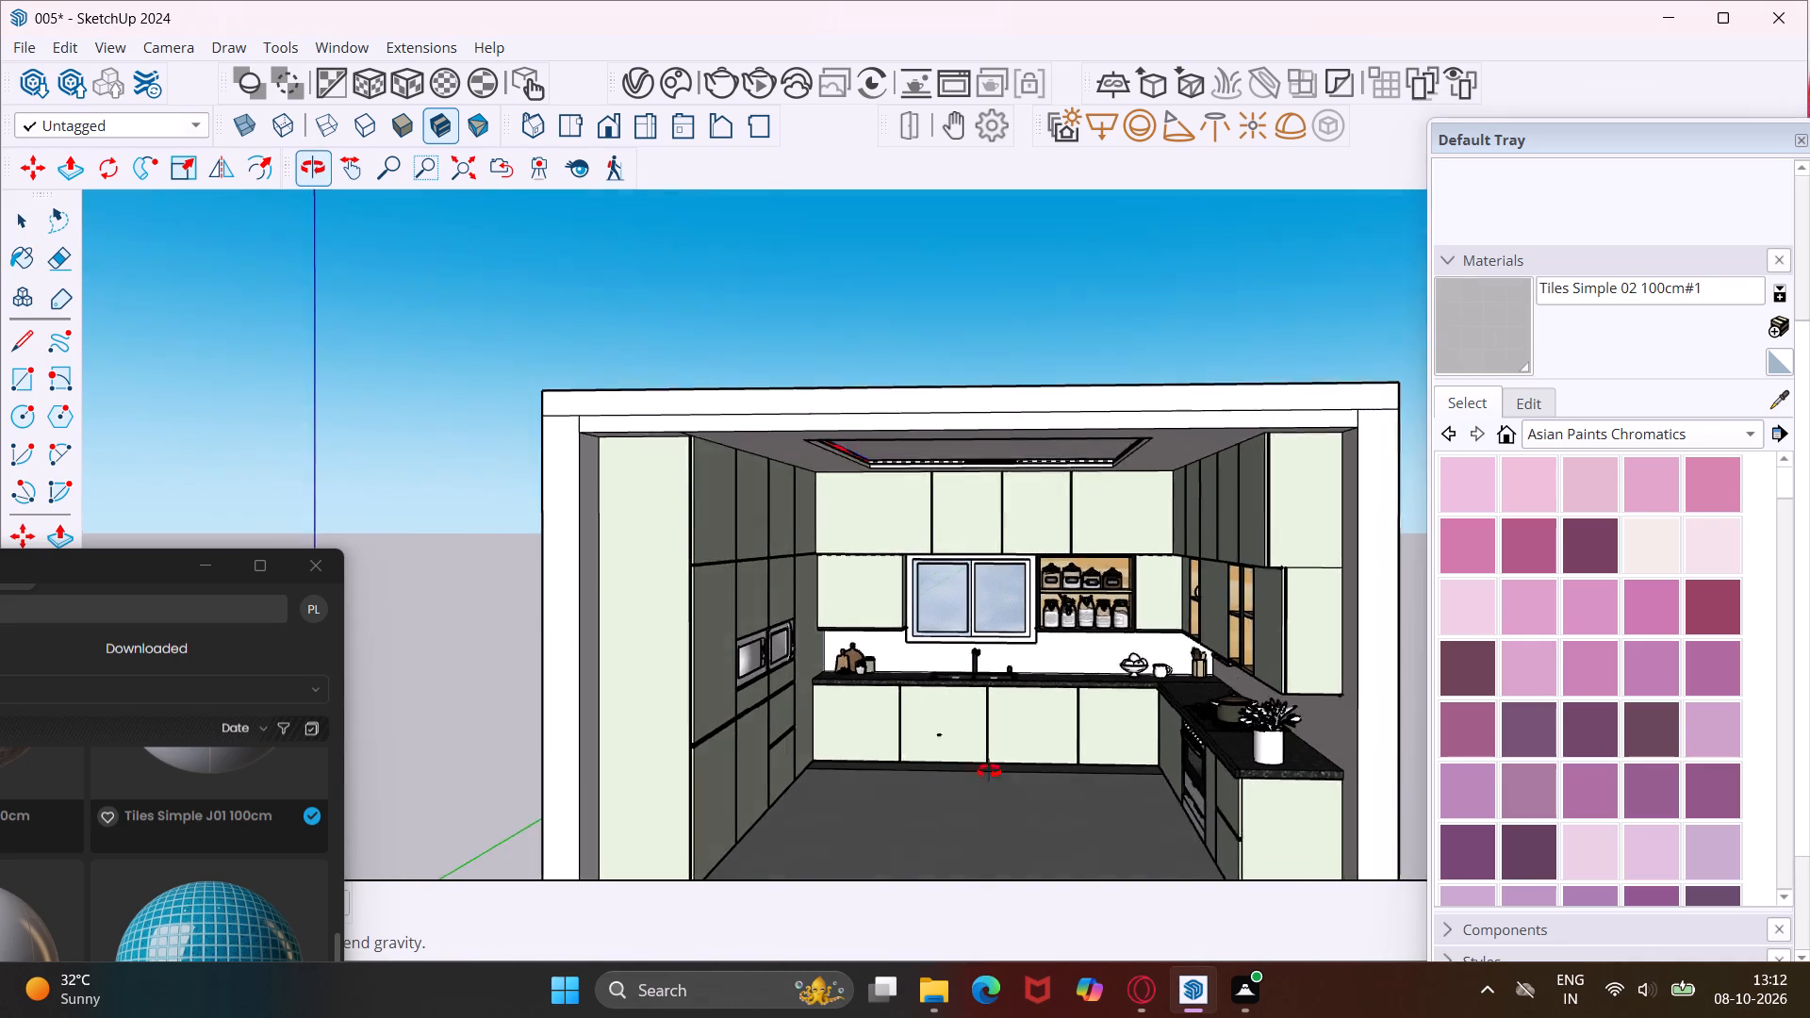
middle_click_drag(989, 771, 990, 745)
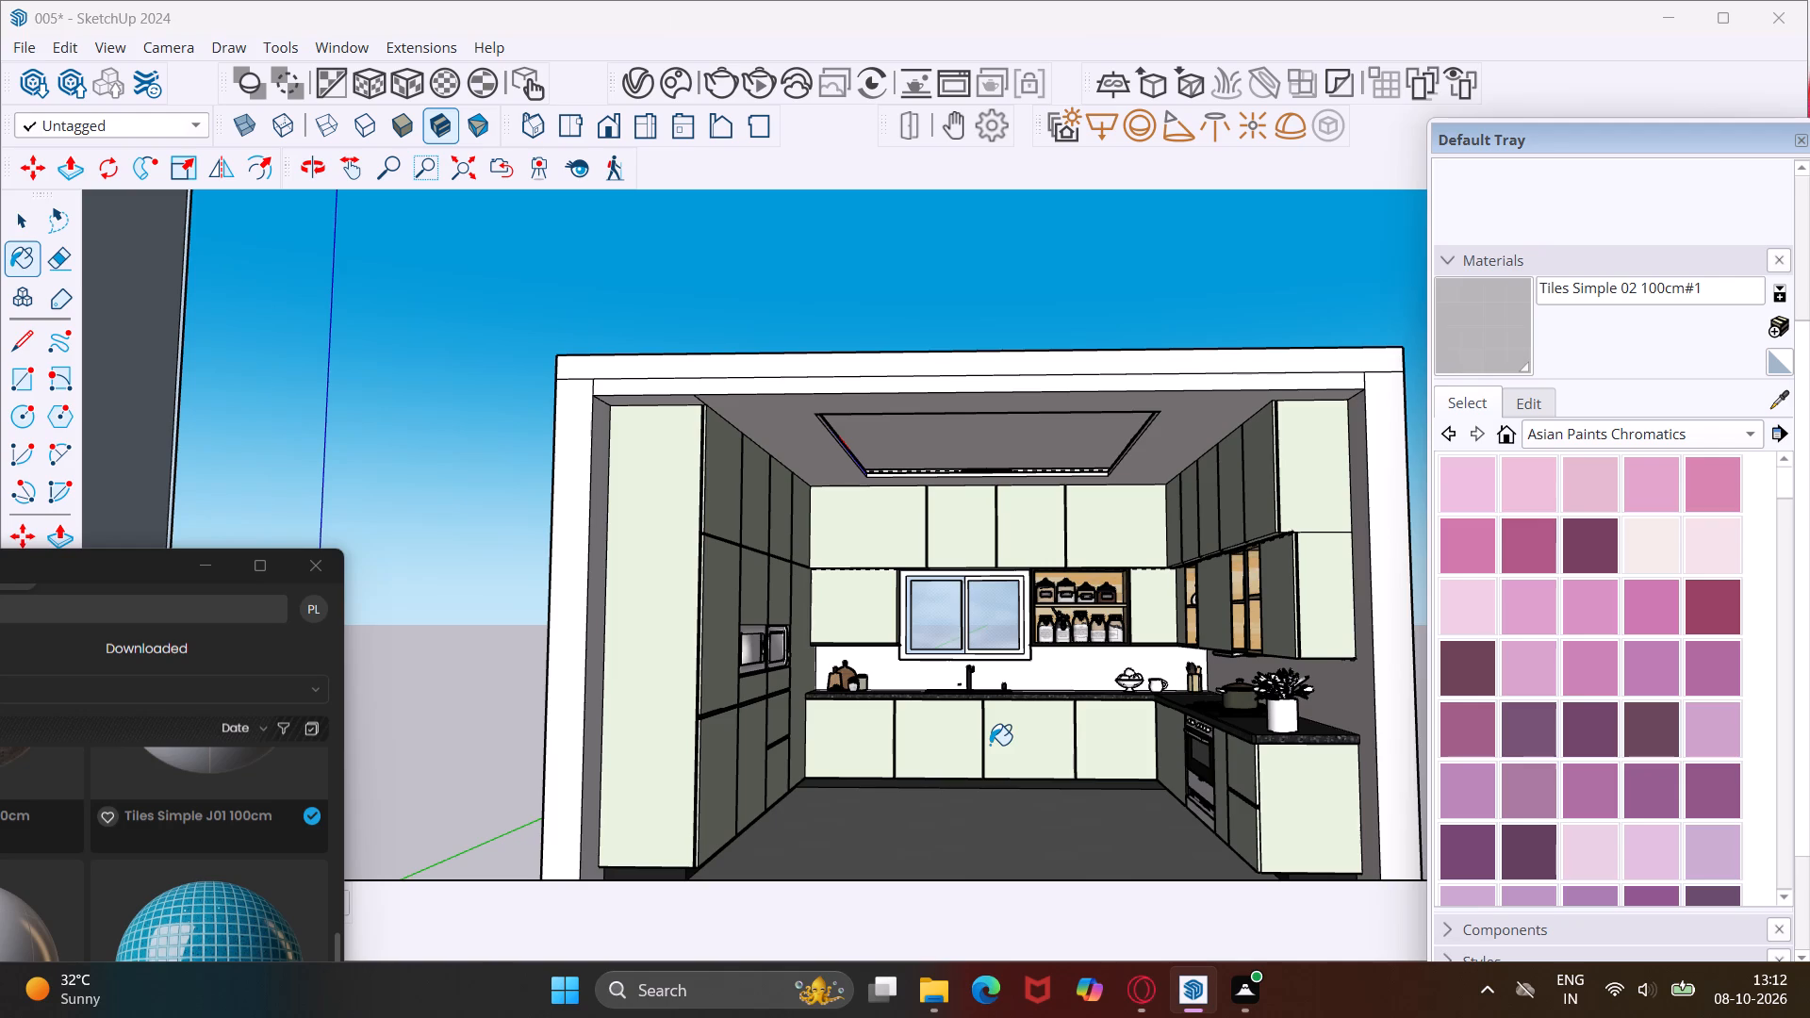
key("Escape")
key("space")
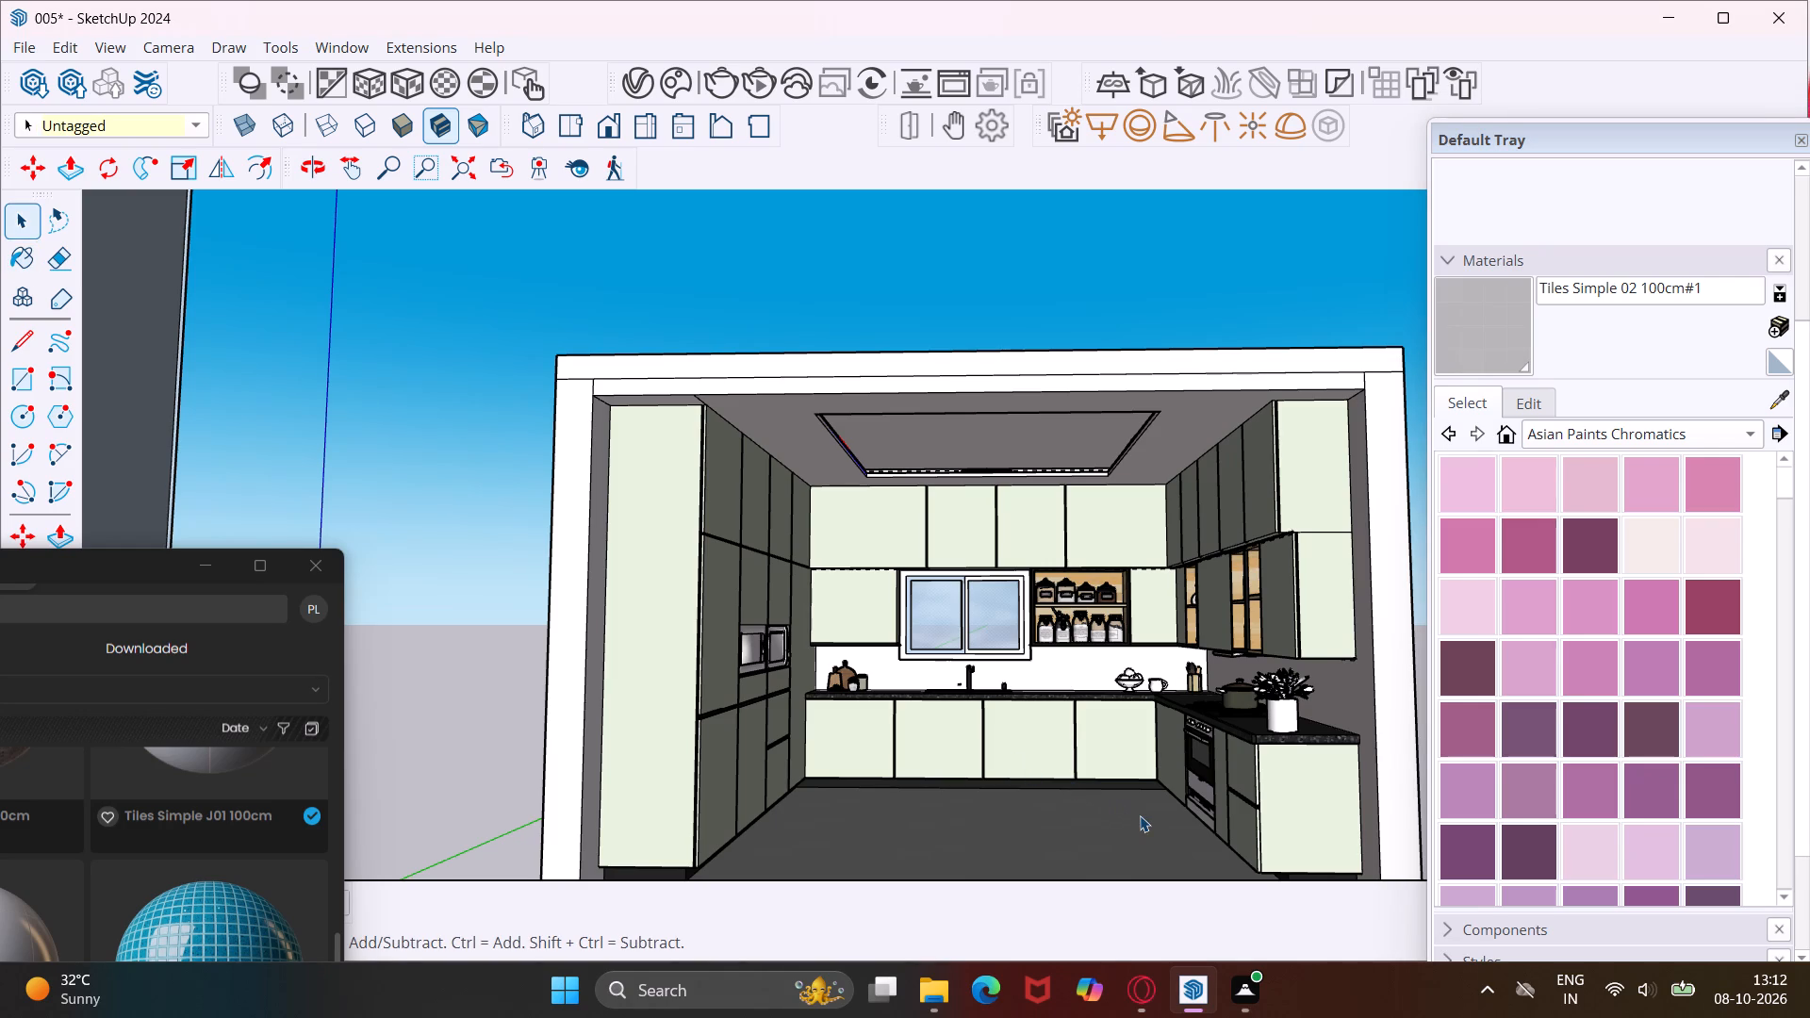
Render the kitchen in V-Ray from a closer front view facing the window wall.
scroll(1140, 815, "up", 4)
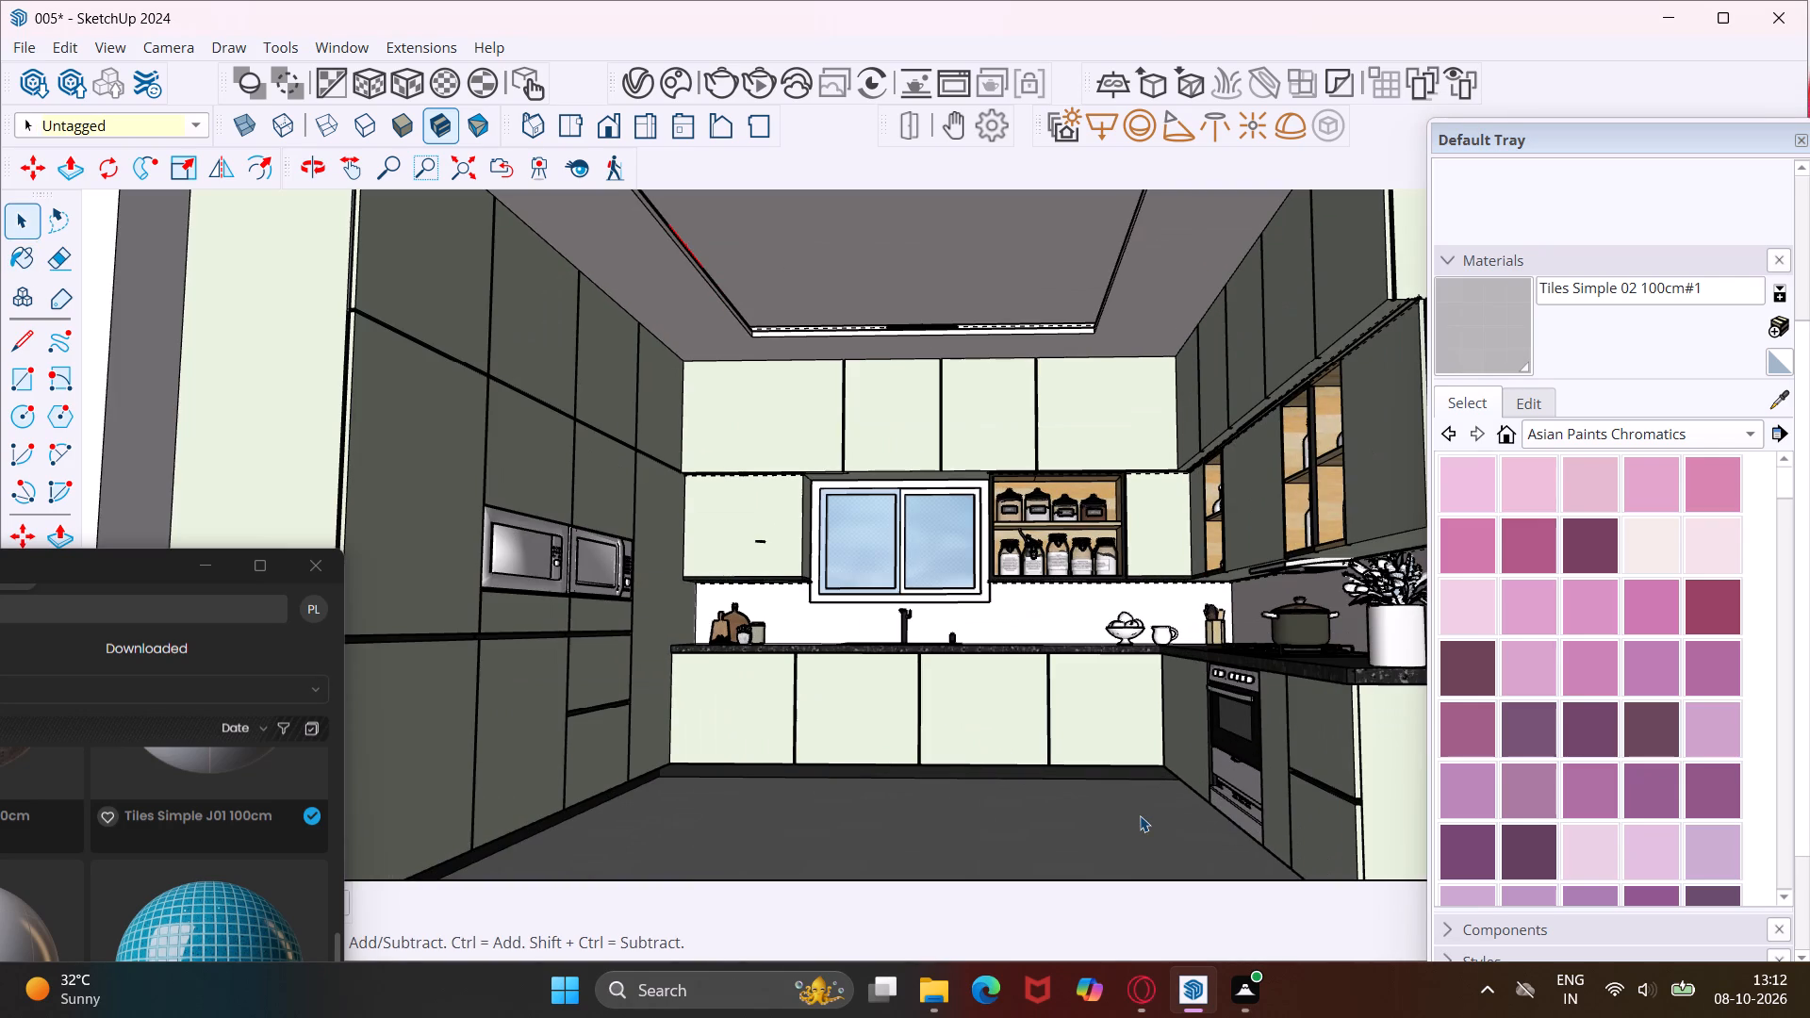
scroll(1140, 815, "up", 1)
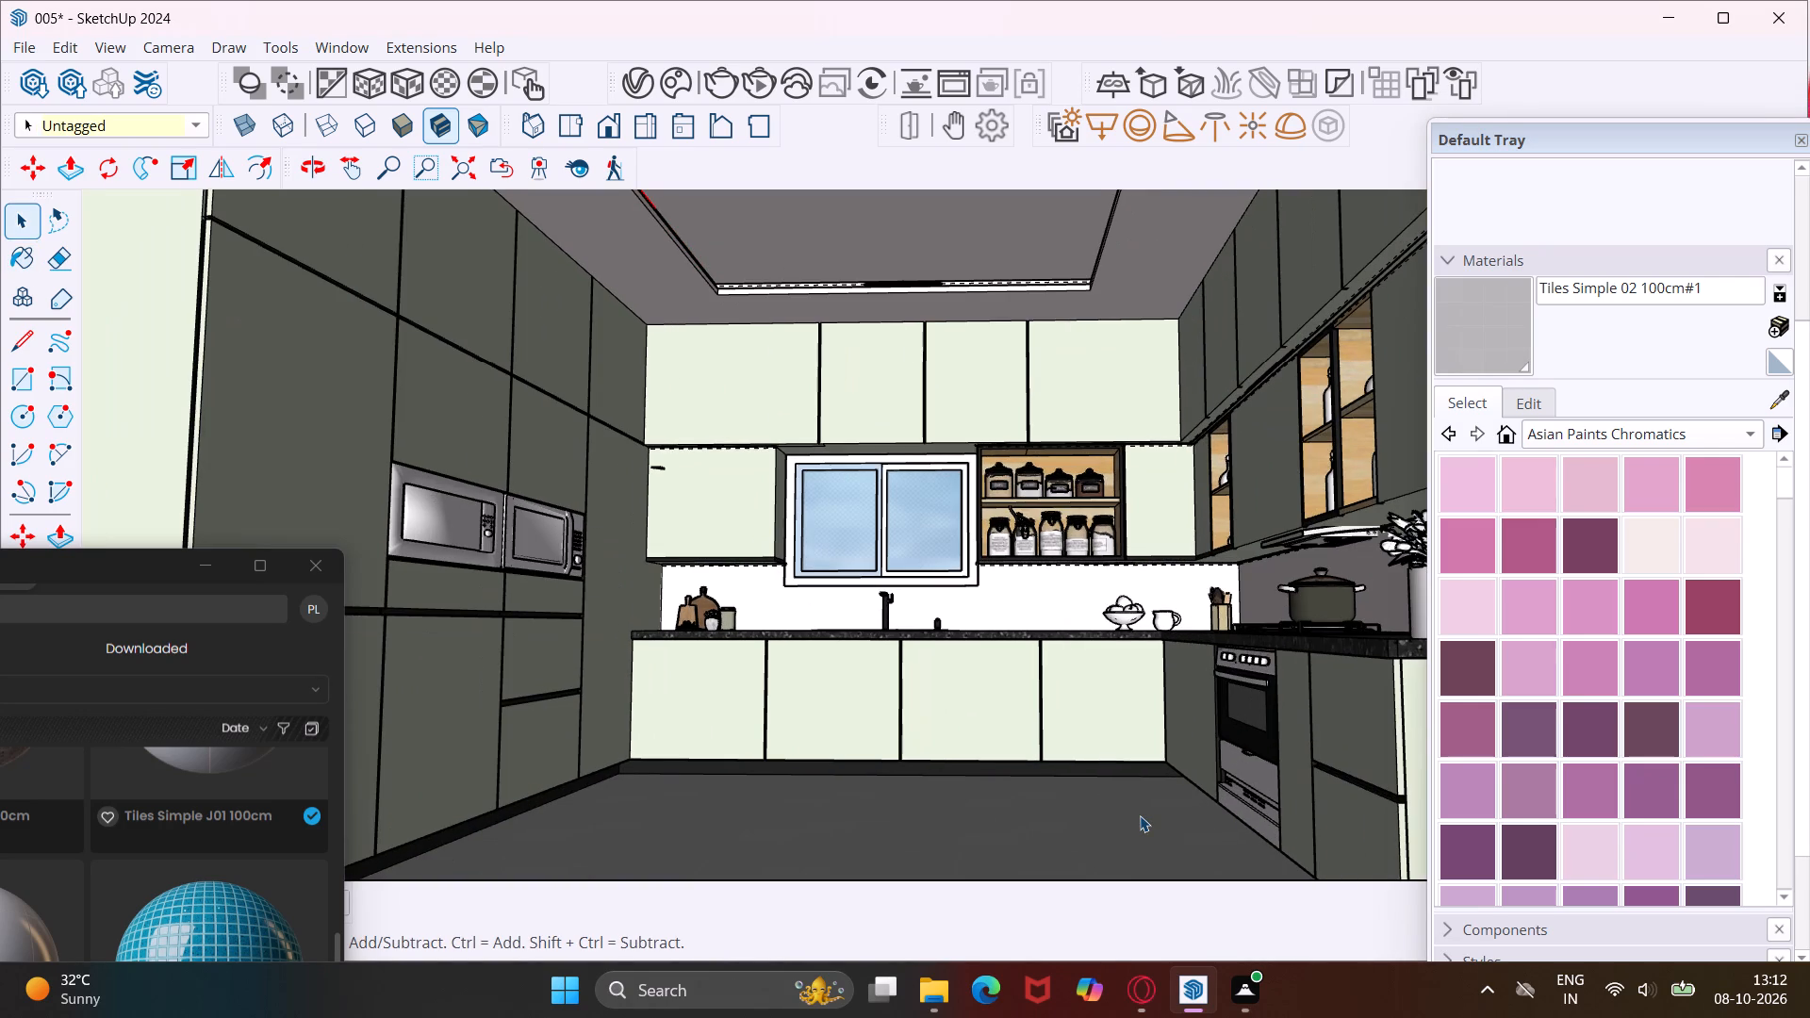
left_click(720, 96)
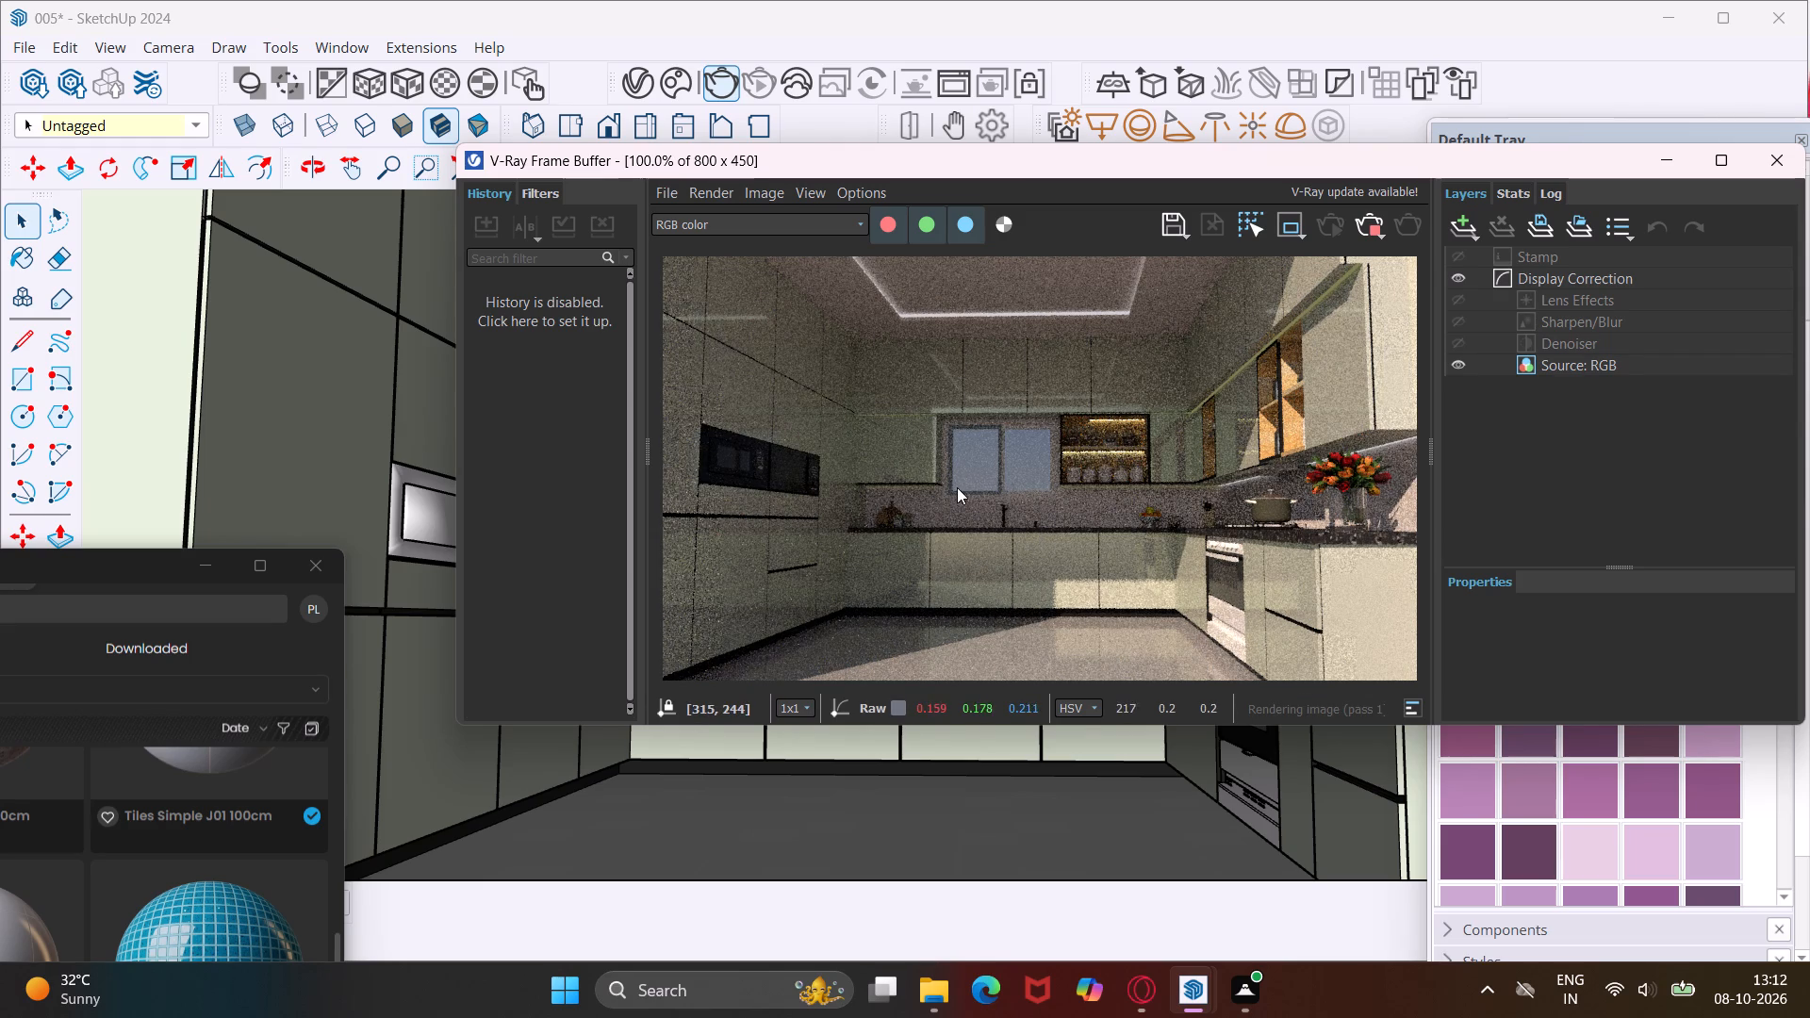
Set the Tiles Simple 02 100cm#1 material's diffuse colour to a pale yellow of about R 0.916, G 0.925, B 0.671.
left_click(1781, 162)
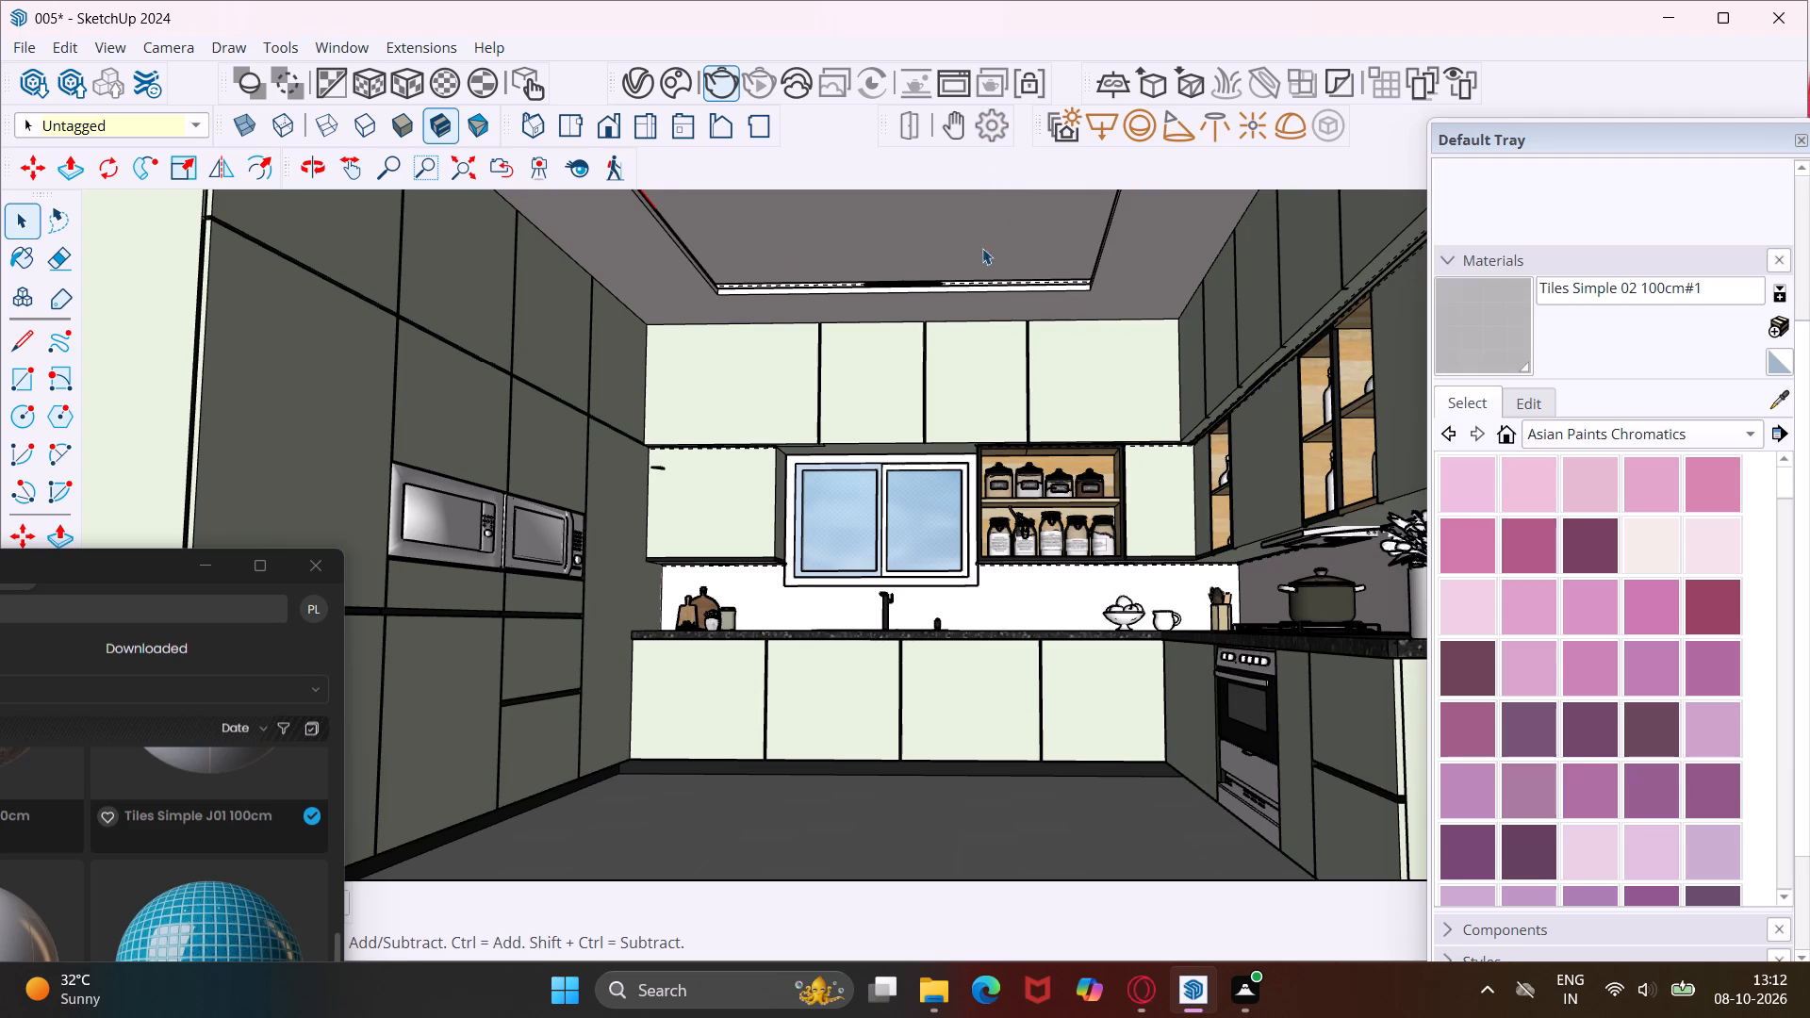
left_click(646, 88)
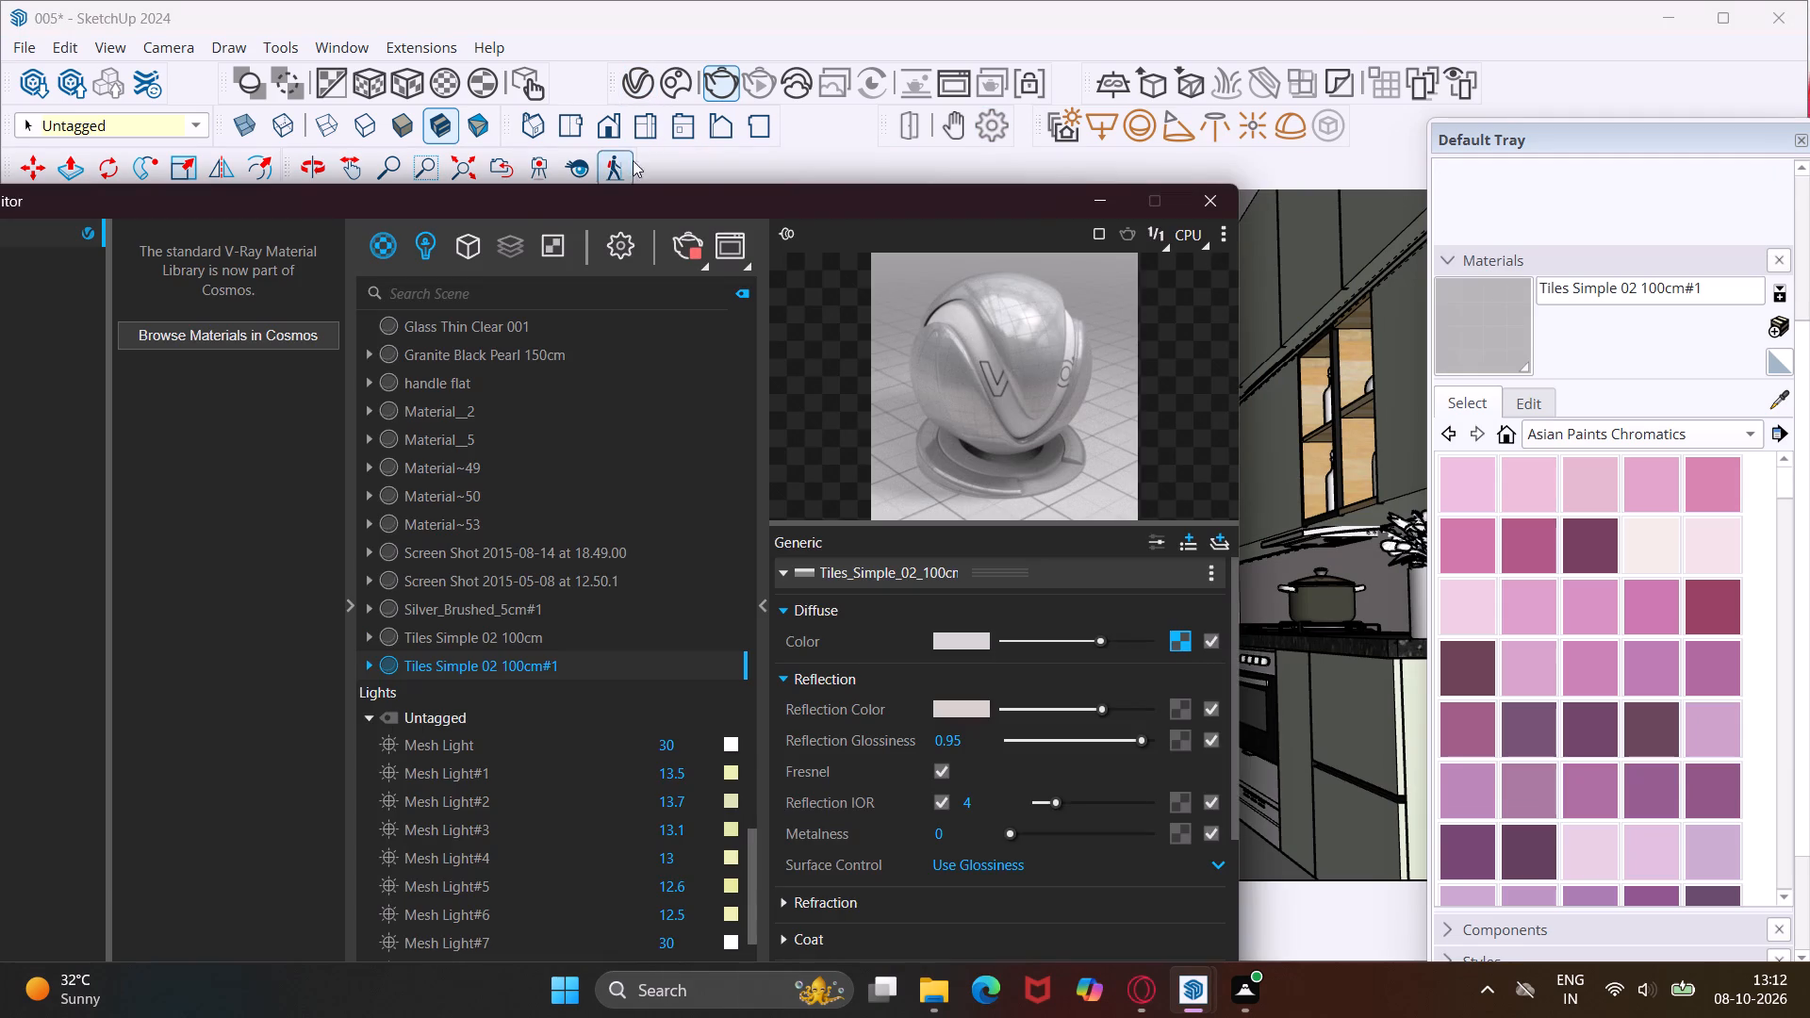
left_click(427, 244)
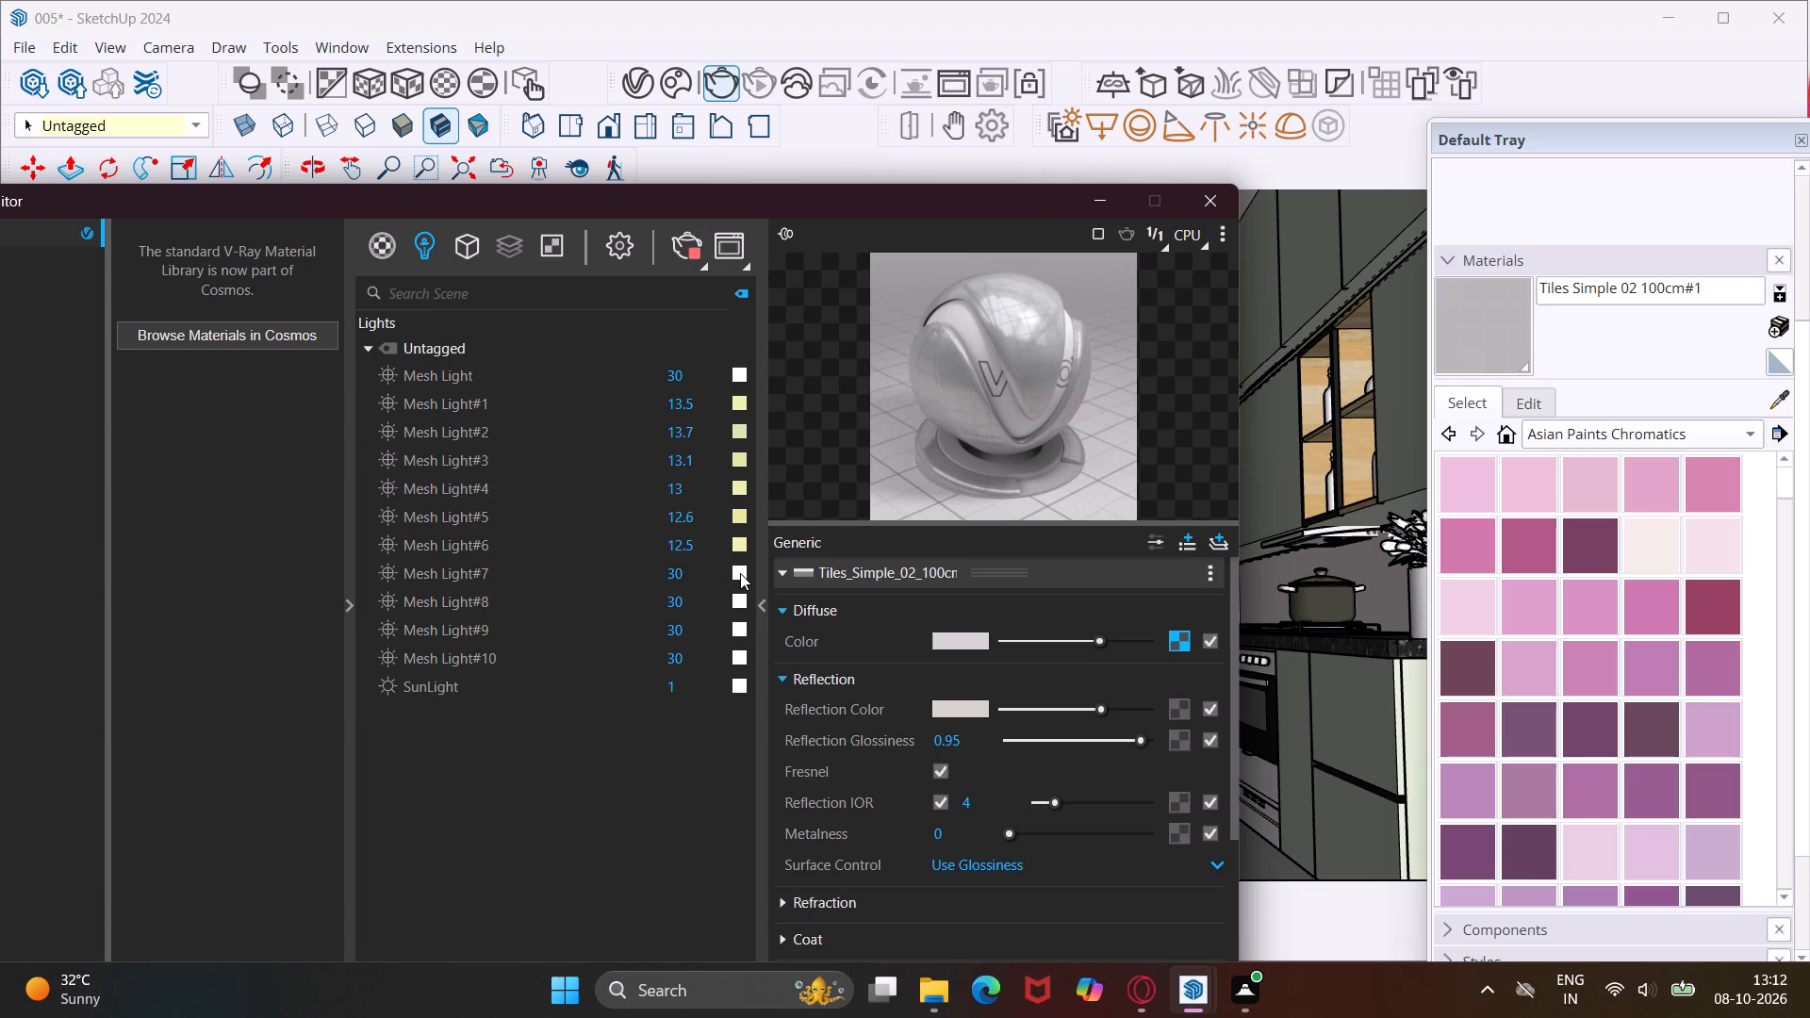
left_click(972, 640)
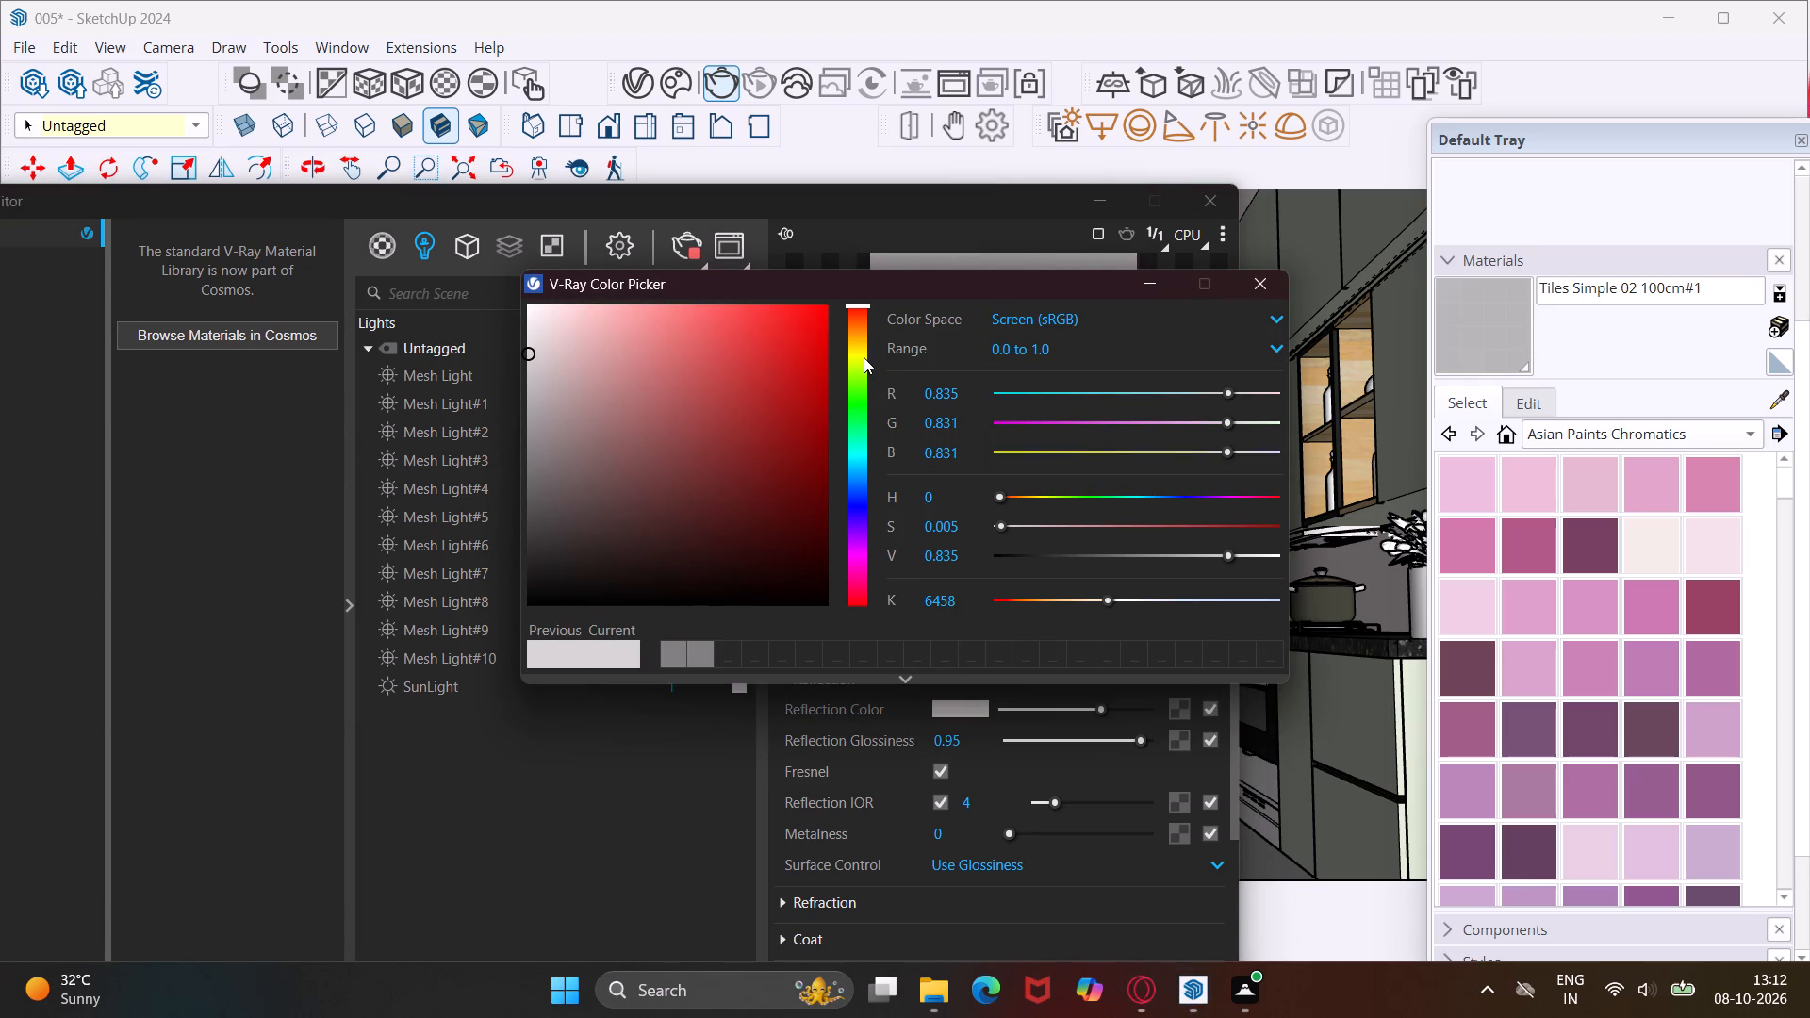
left_click(863, 357)
left_click(610, 327)
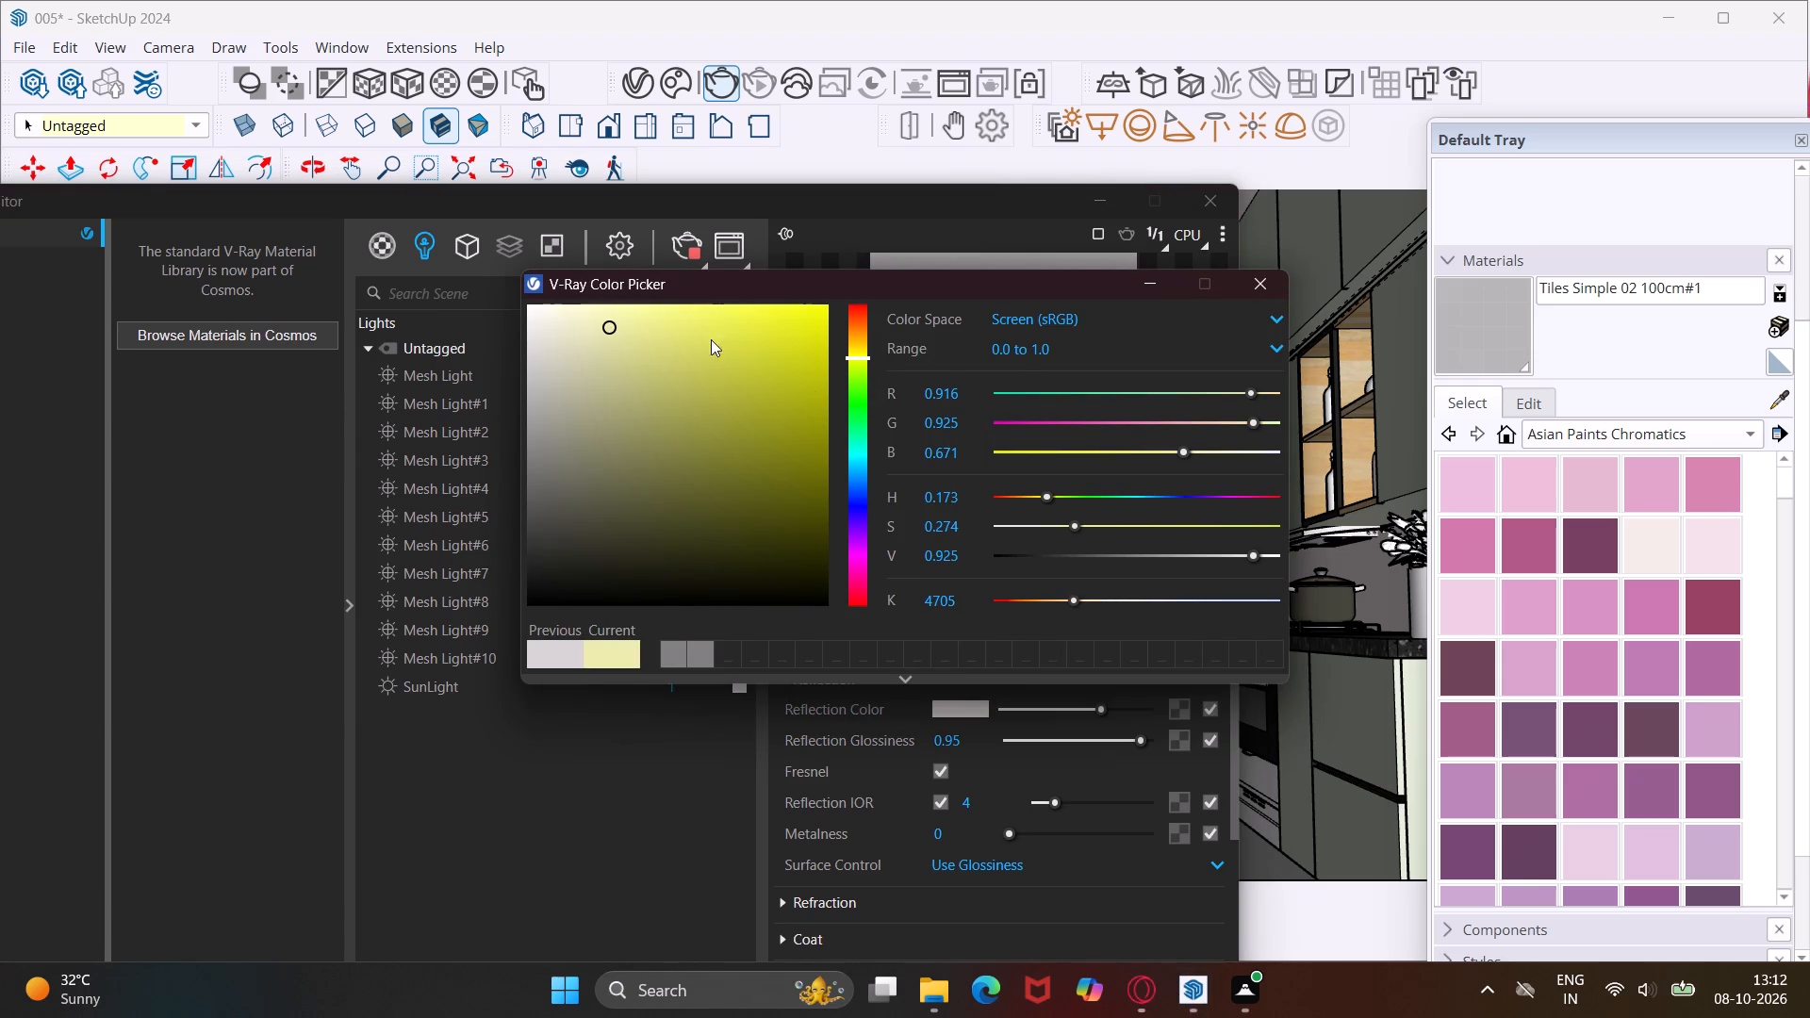
left_click(1242, 289)
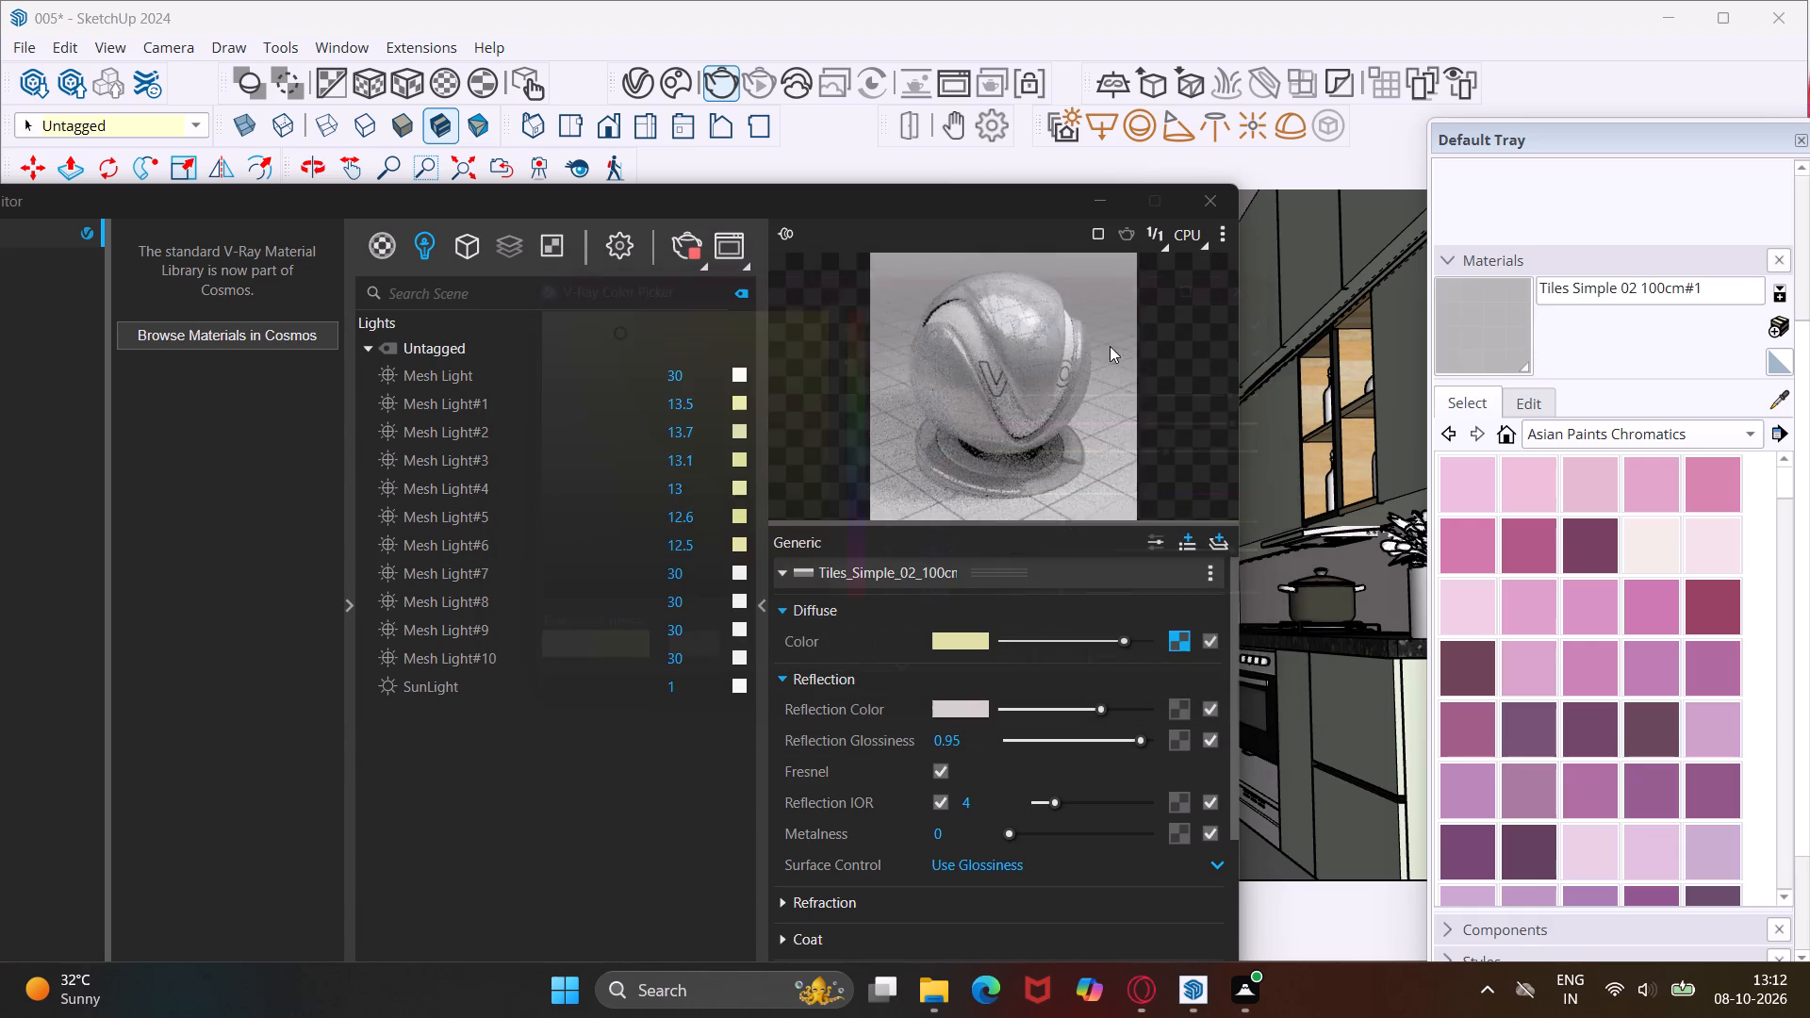
Set Mesh Light#7's colour to a soft yellow-green of about R 0.827, G 0.878, B 0.545.
left_click(640, 579)
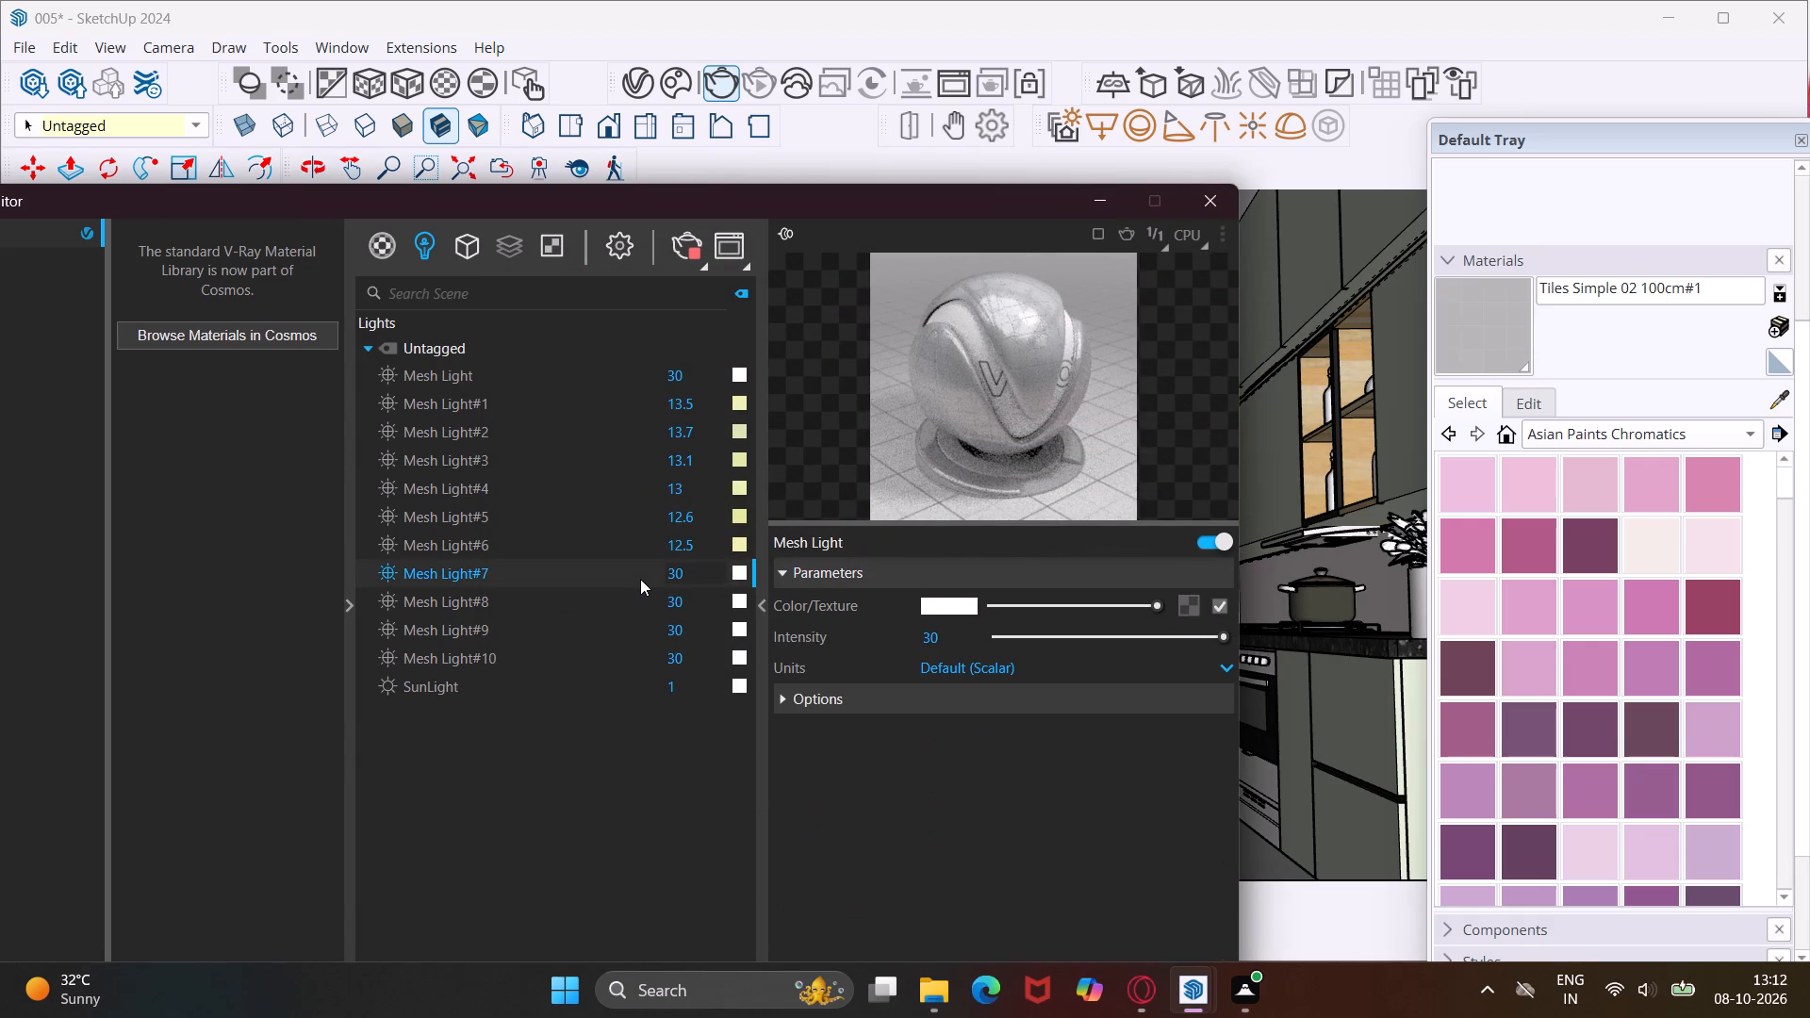
left_click(938, 602)
left_click(863, 363)
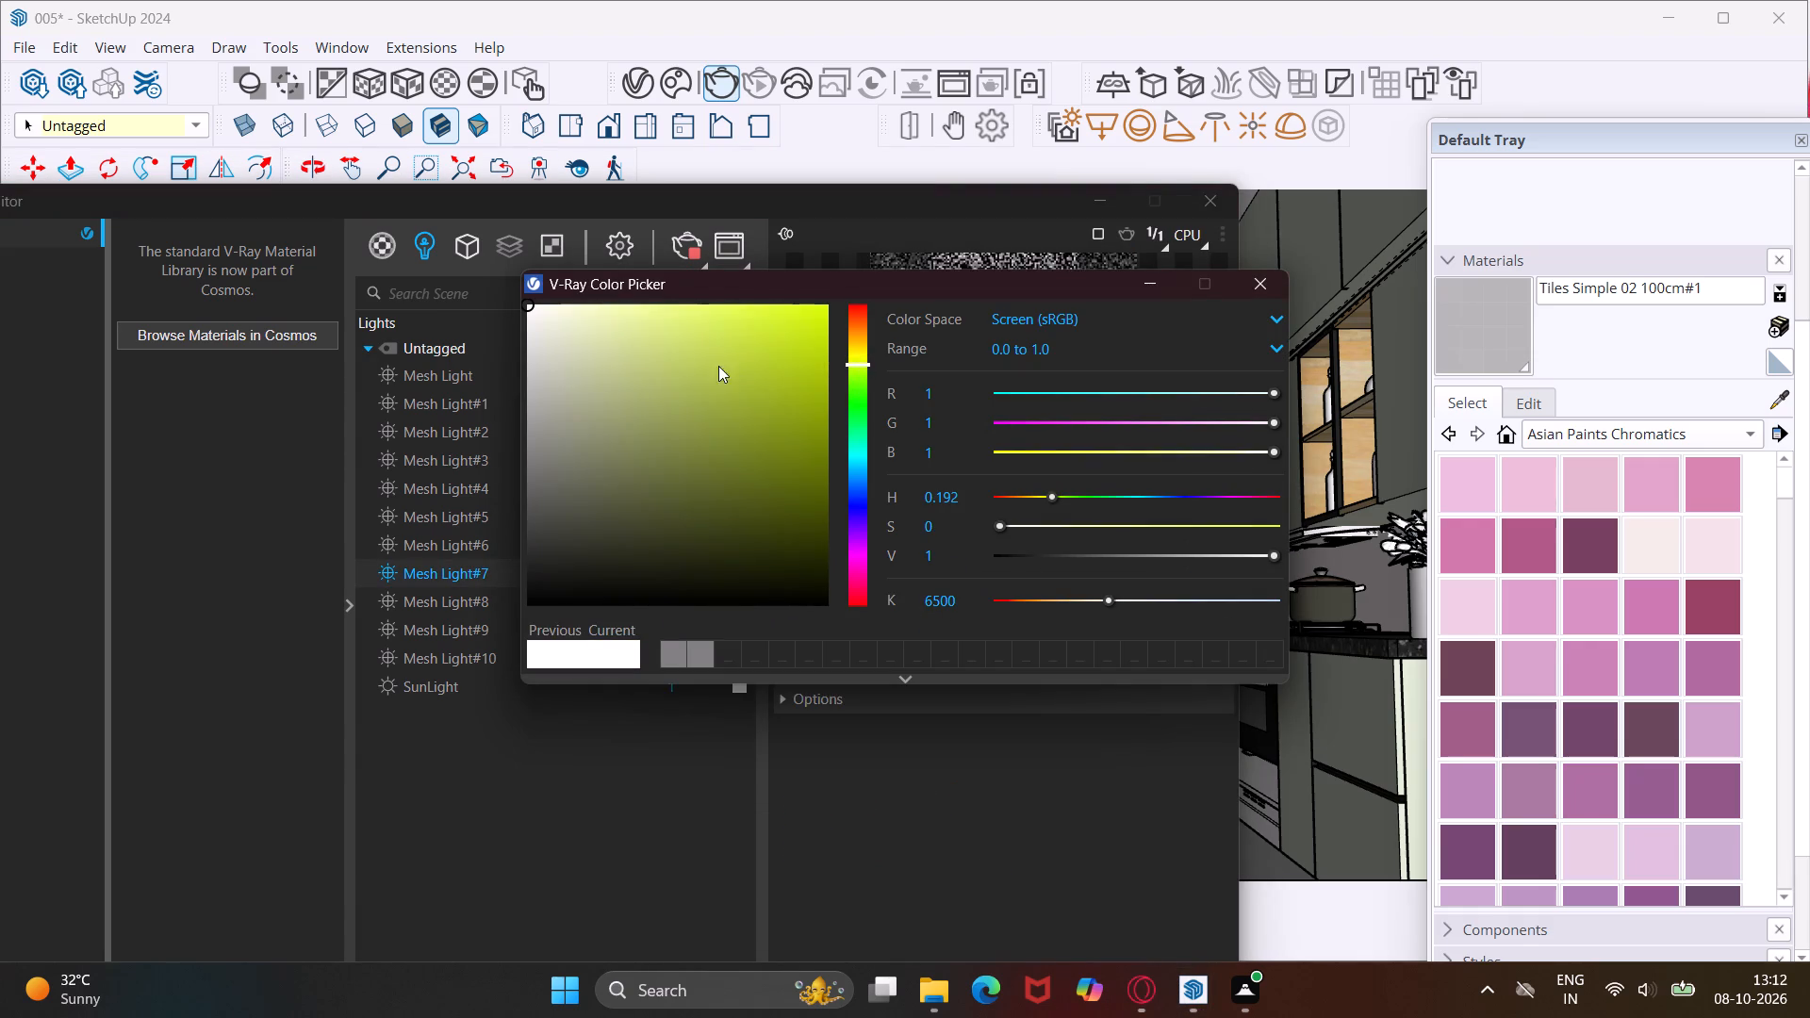
left_click(642, 342)
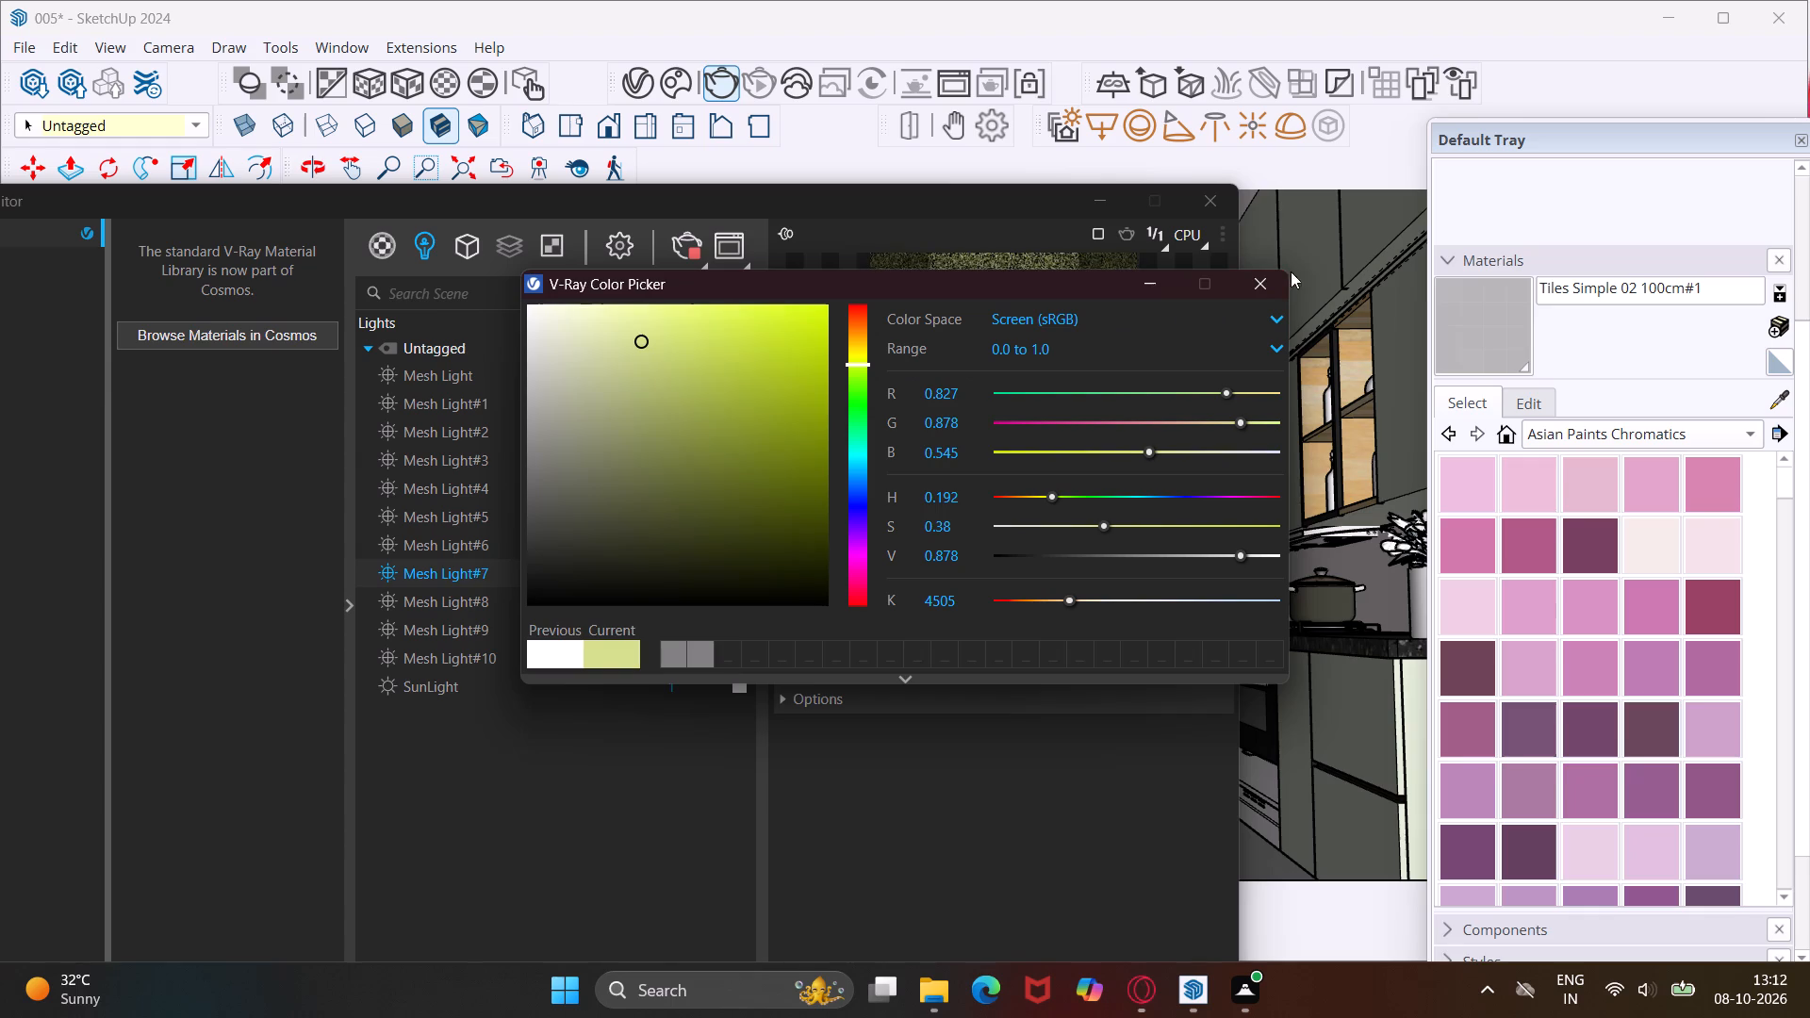
left_click(1270, 284)
Set Mesh Light#8's colour to a soft yellow of about R 0.857, G 0.866, B 0.615.
left_click(632, 607)
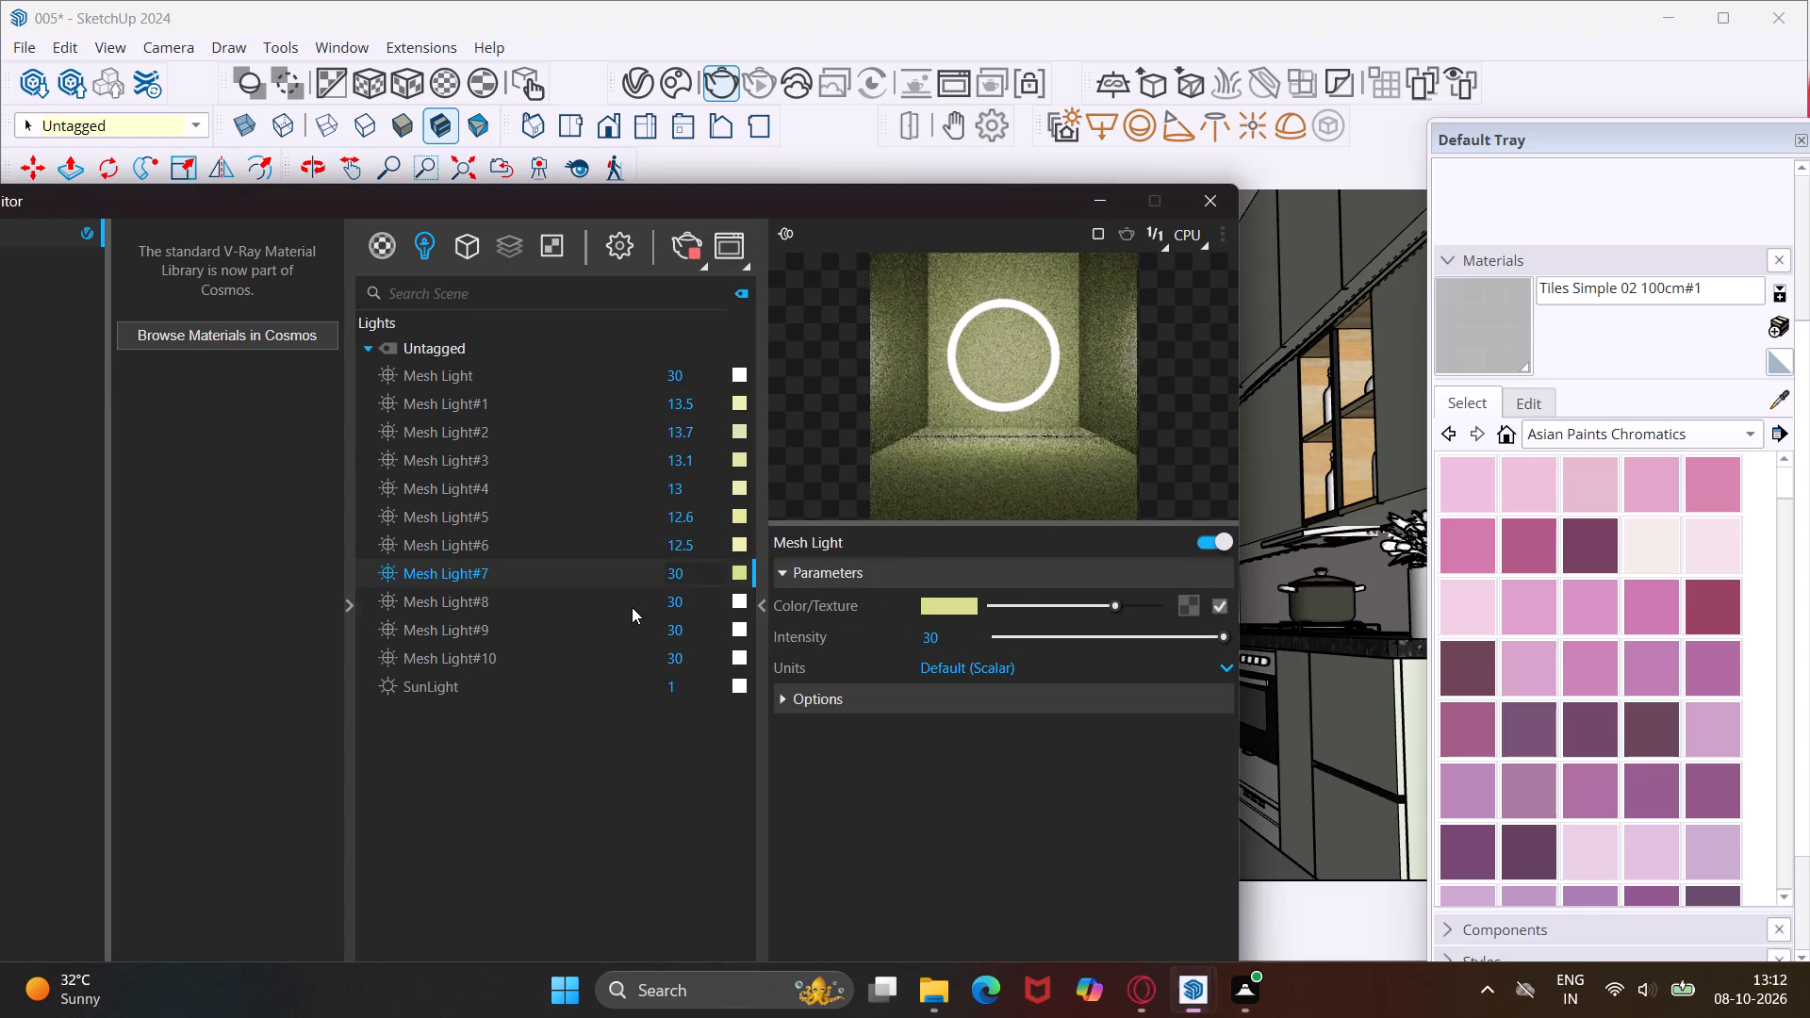
left_click(736, 594)
left_click(851, 357)
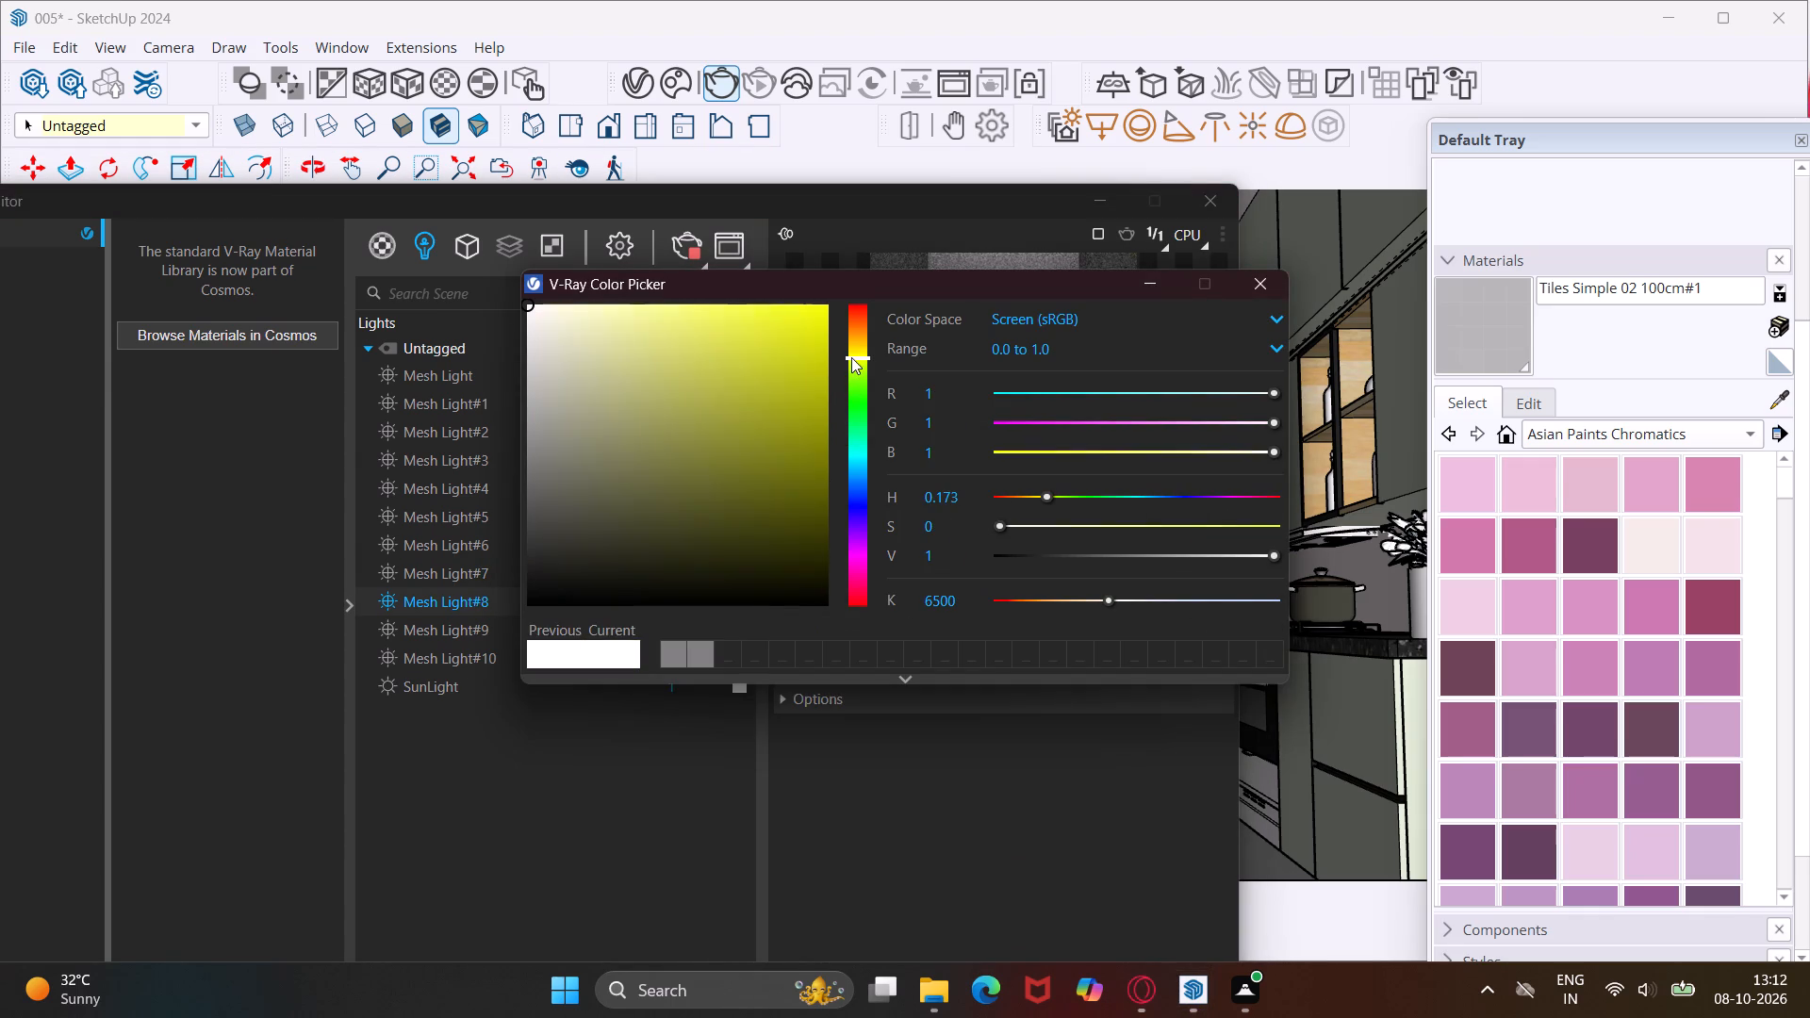
left_click(644, 364)
left_click(615, 345)
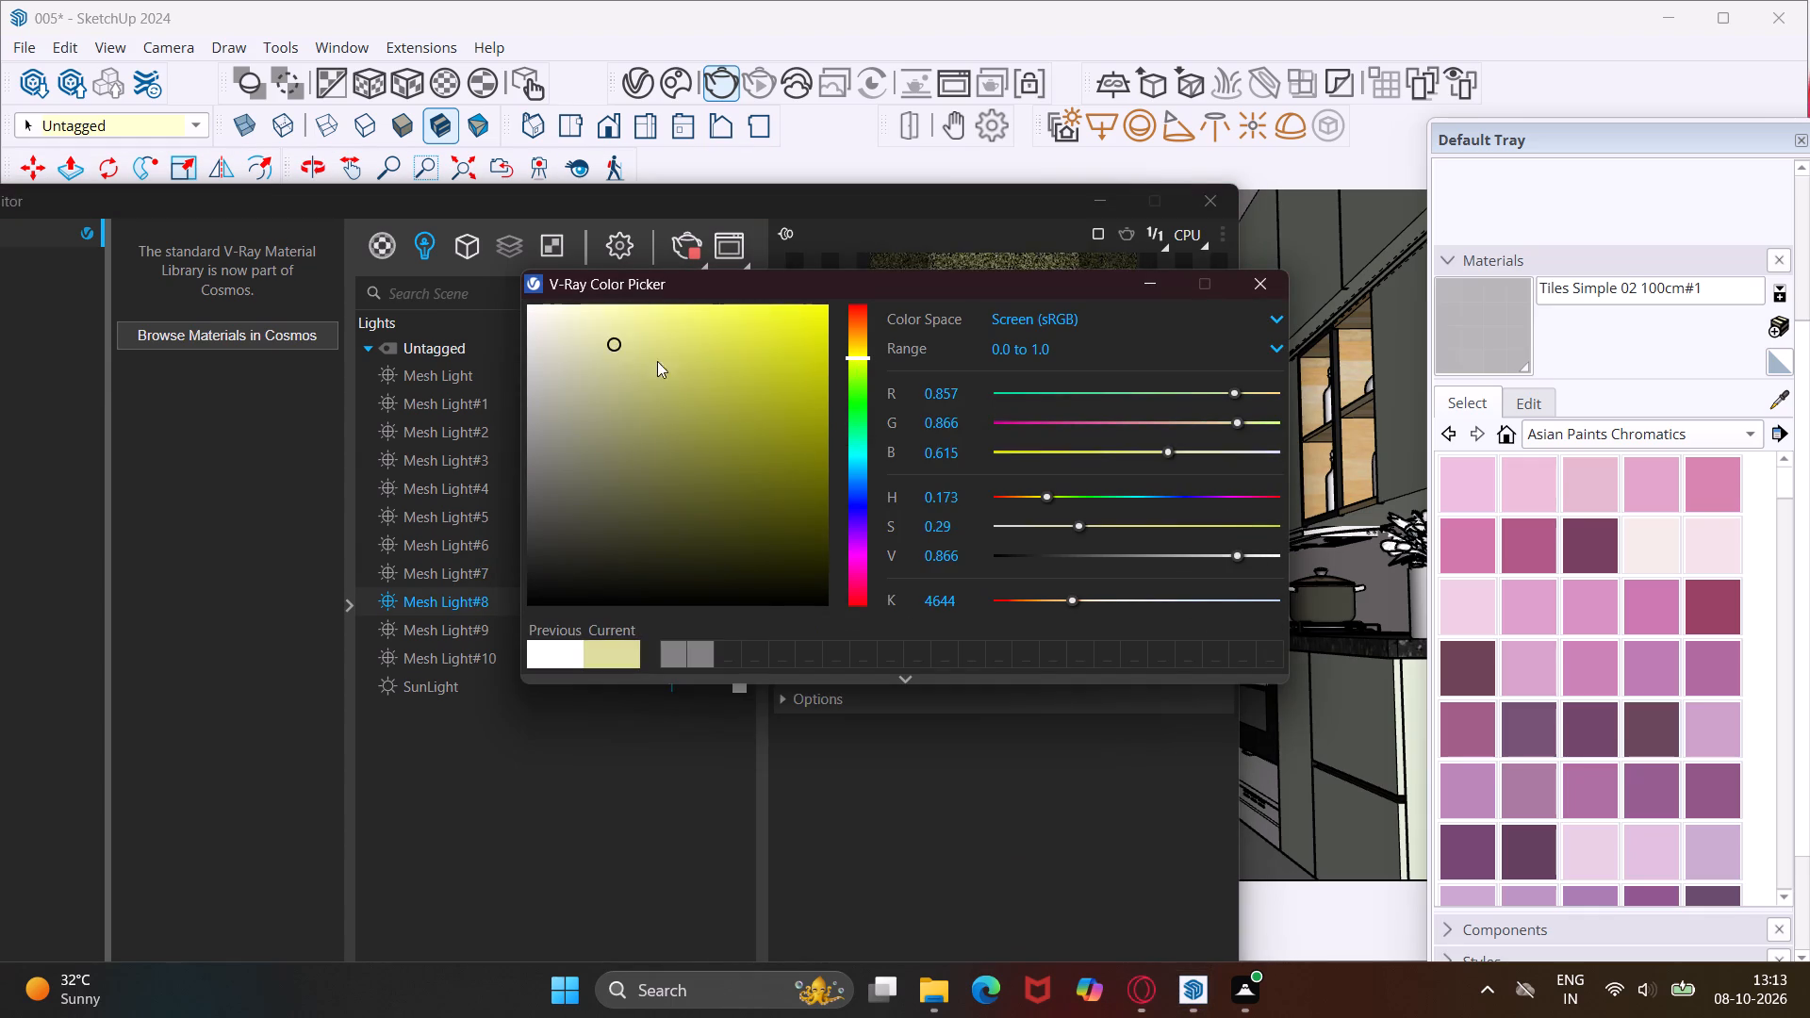
left_click(1275, 277)
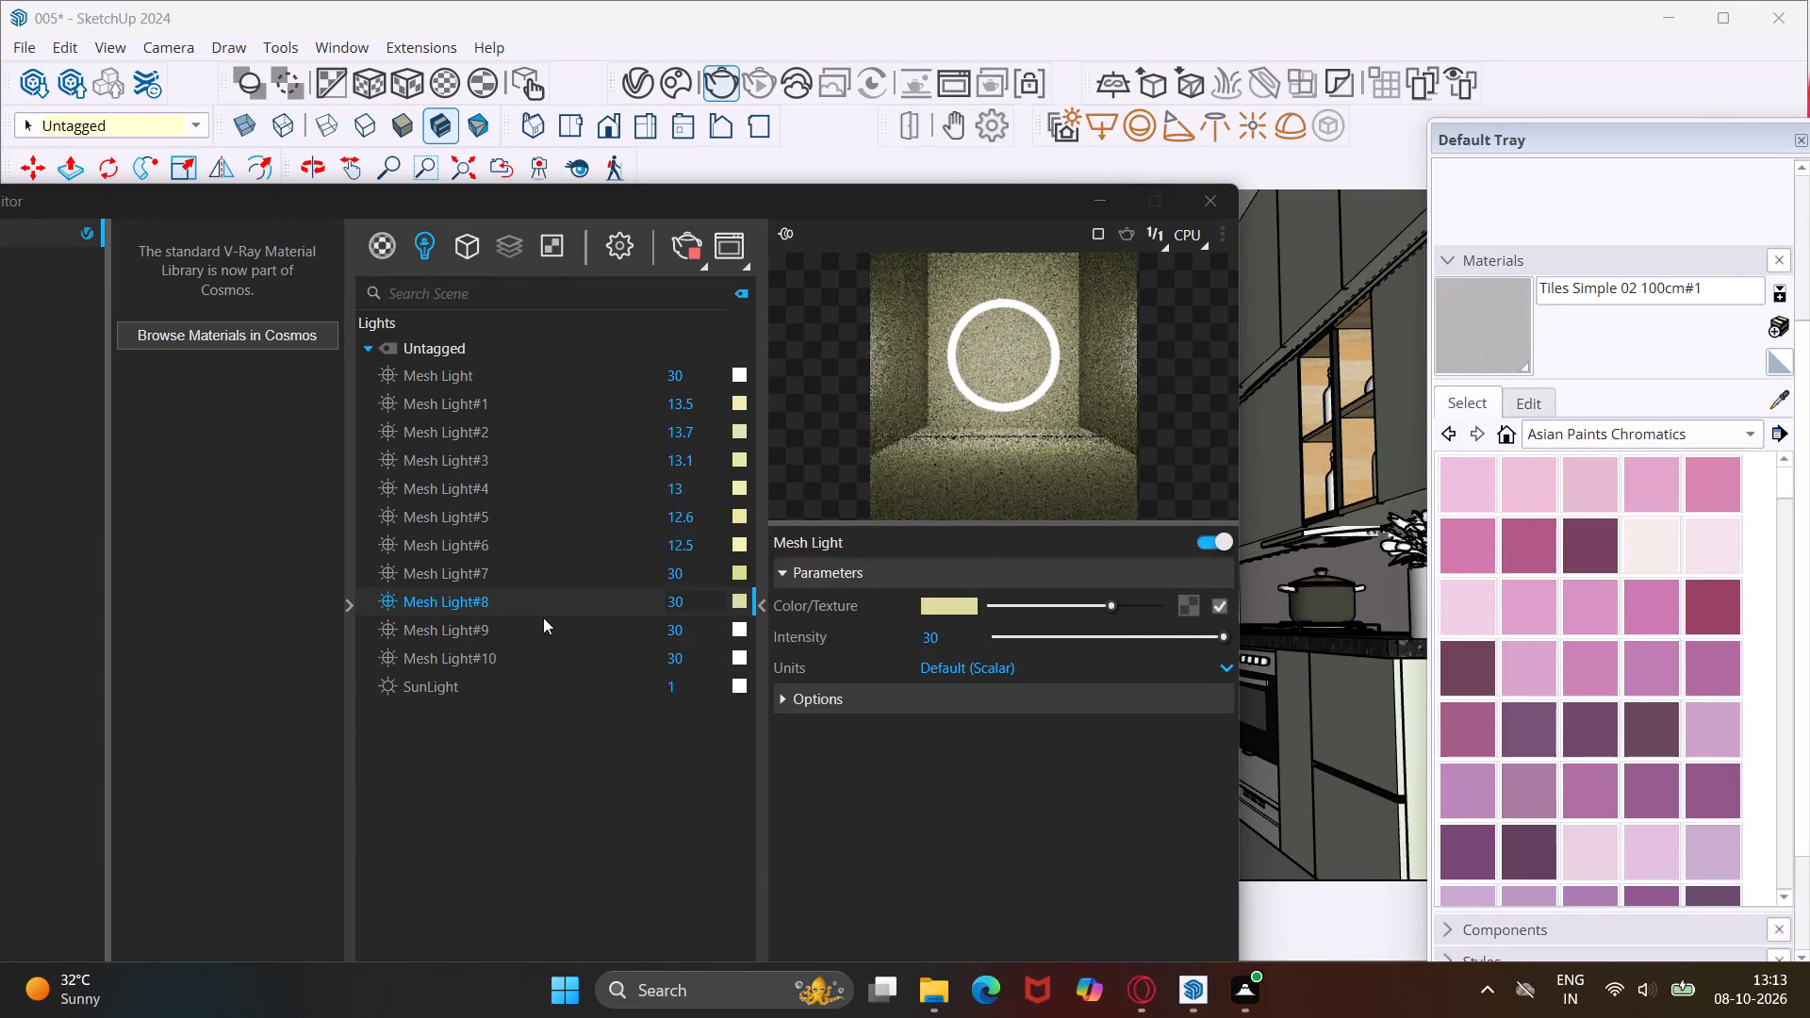
Set Mesh Light#9's colour to a soft yellow of about R 0.851, G 0.863, B 0.555.
left_click(617, 642)
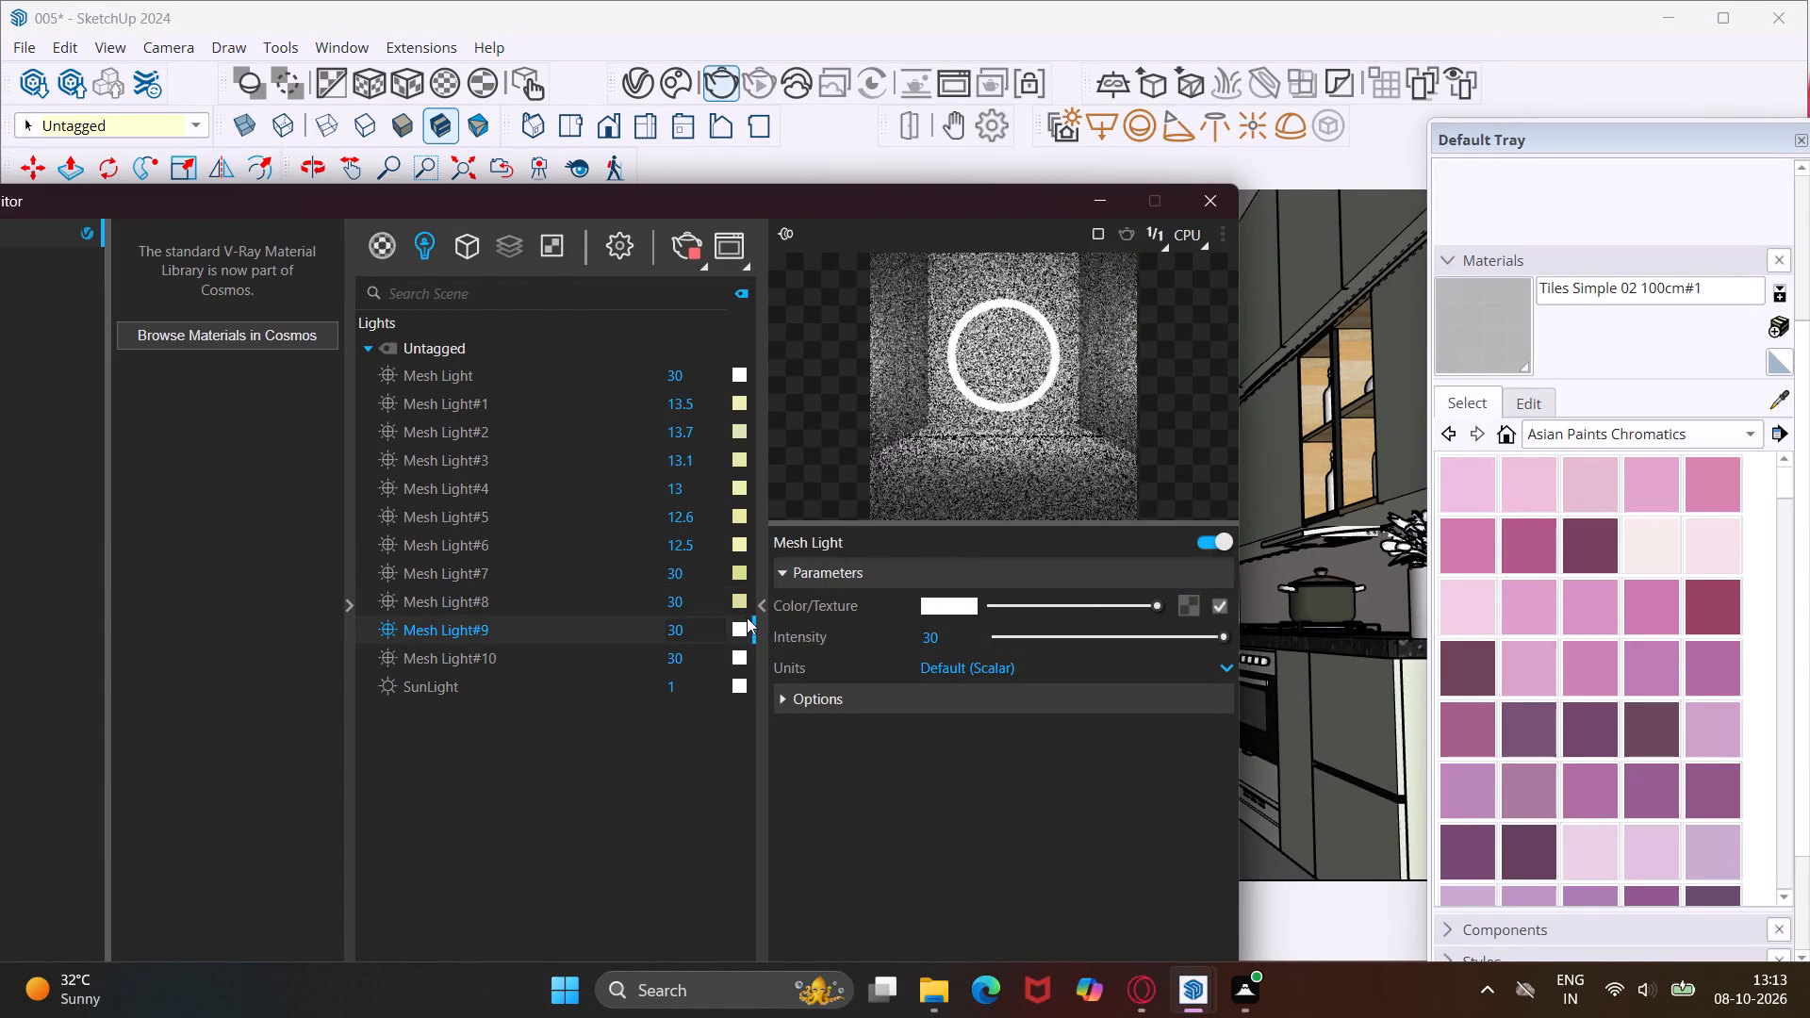
left_click(741, 619)
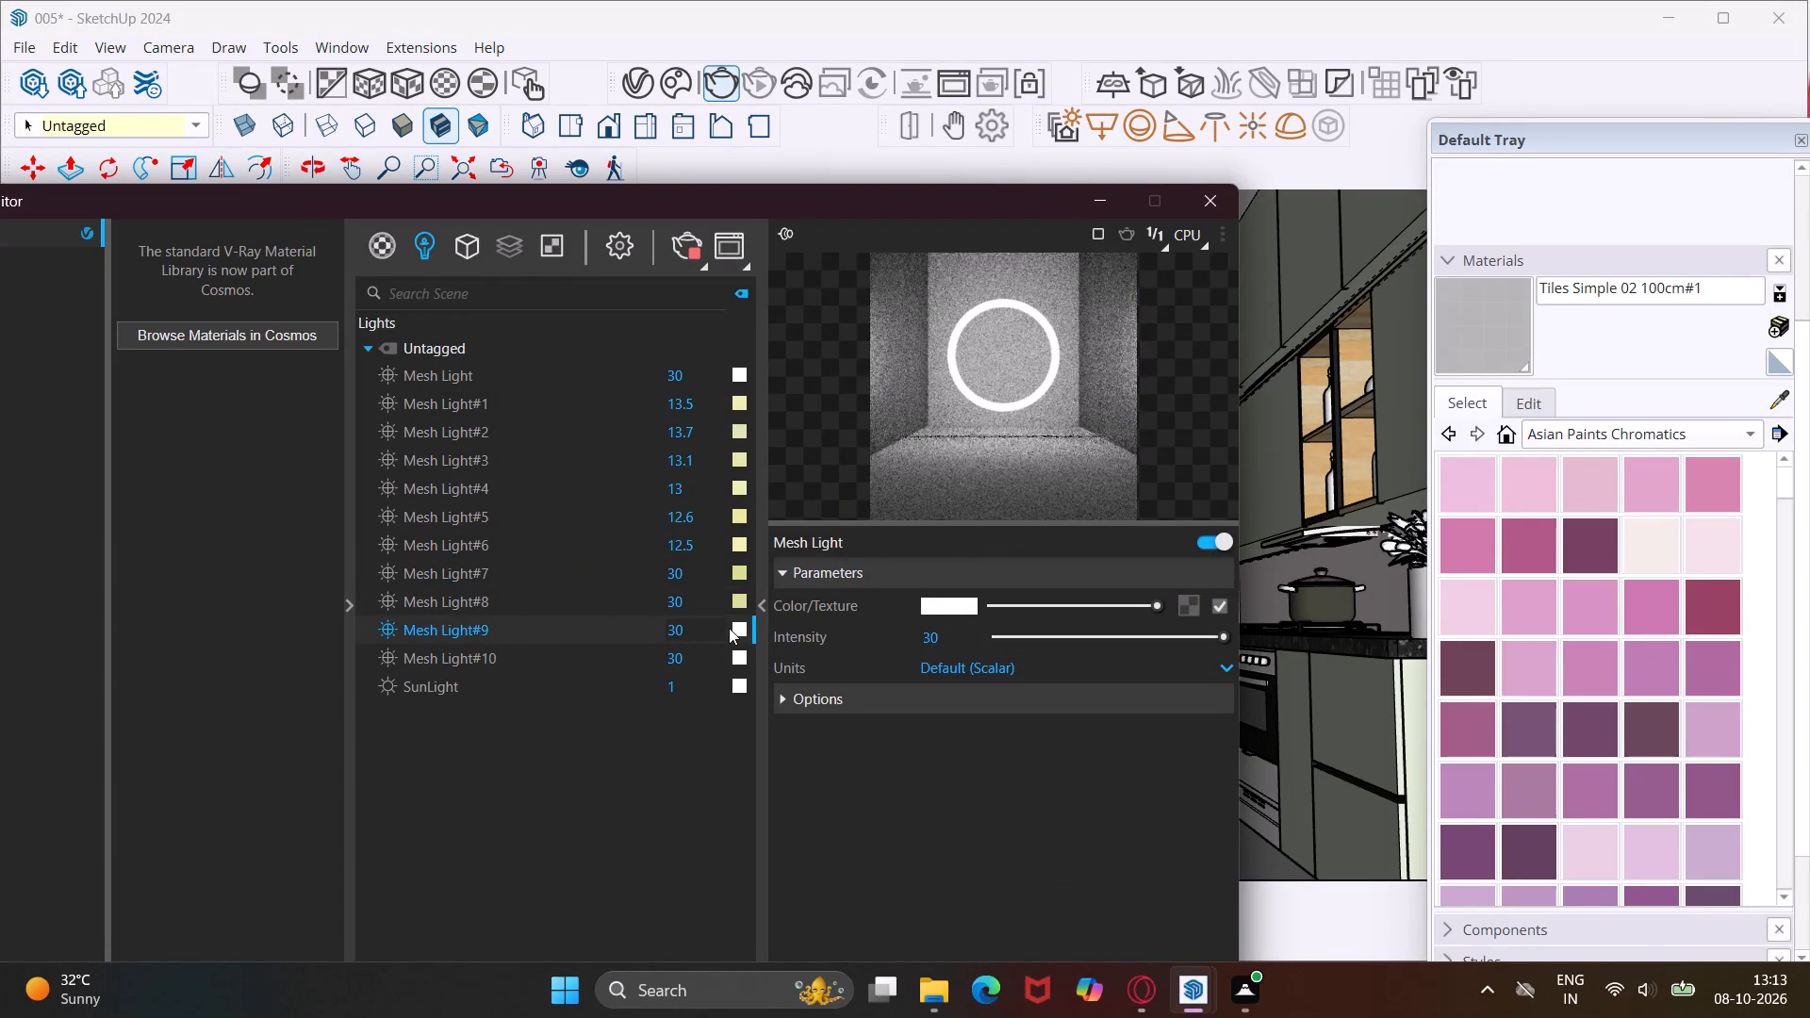
left_click(733, 628)
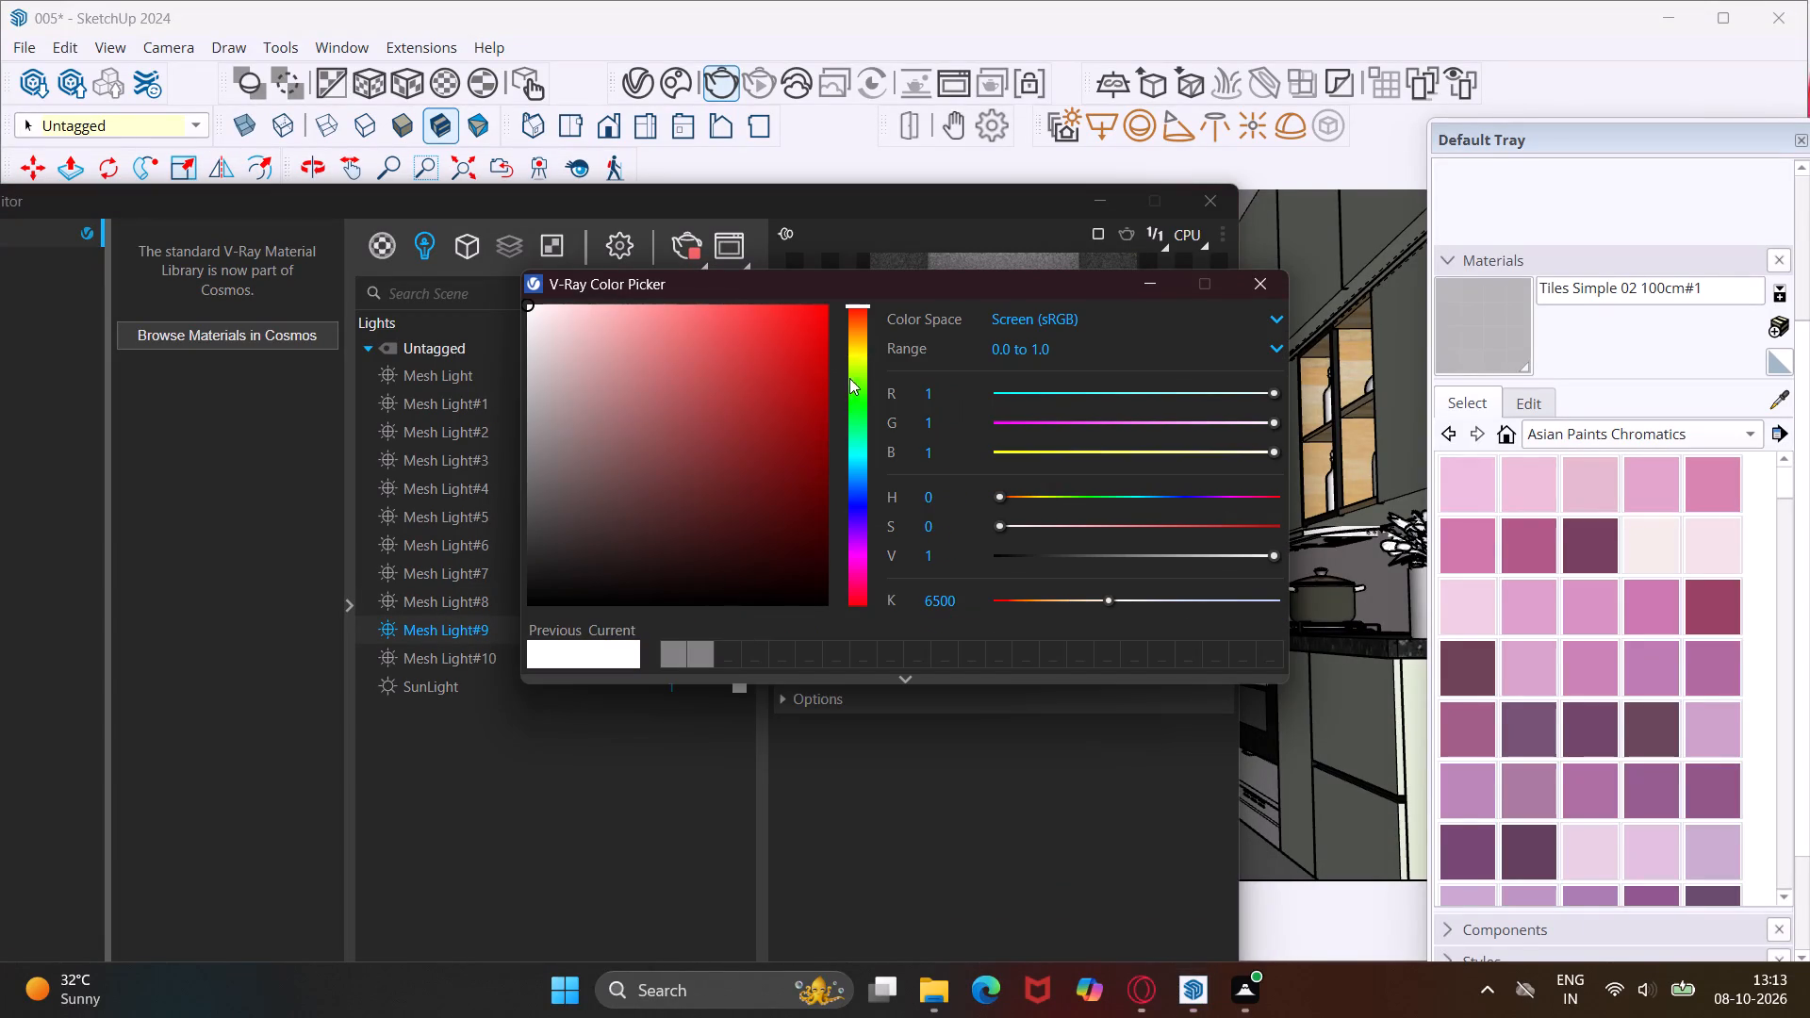
left_click(856, 357)
left_click(635, 347)
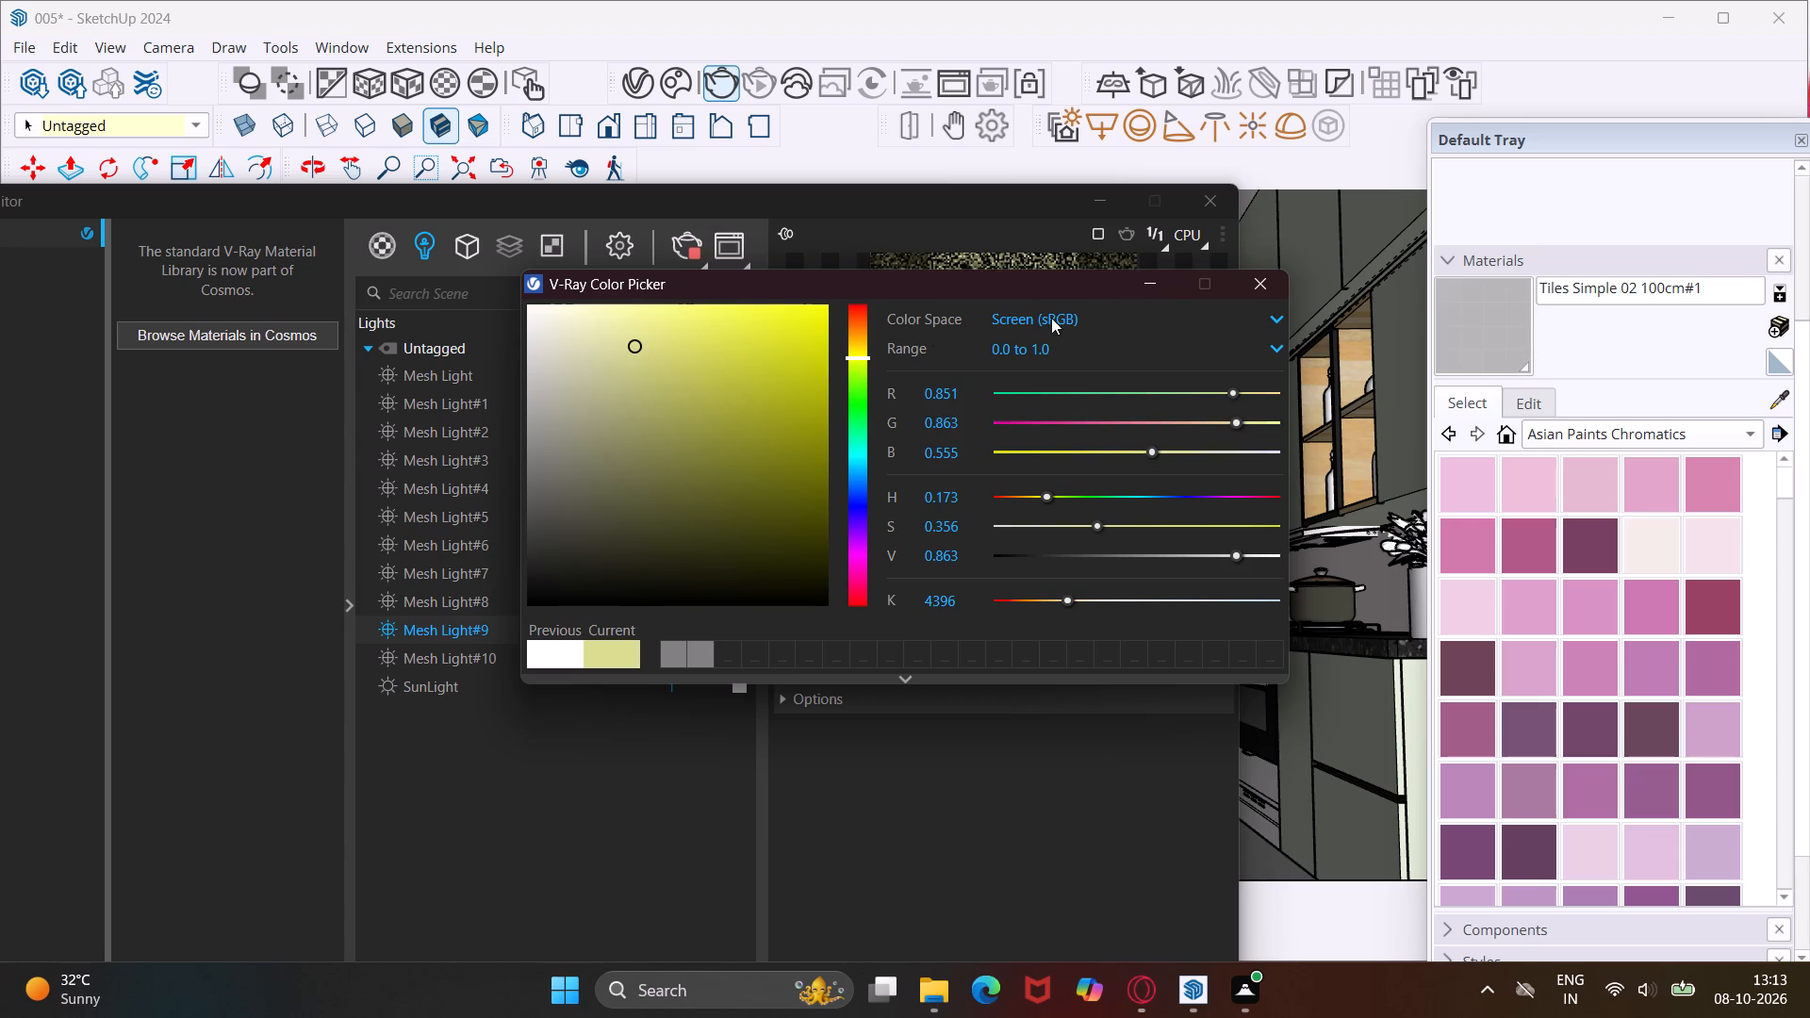
left_click(1266, 279)
Set Mesh Light#10's colour to a pale yellow of about R 0.836, G 0.859, B 0.643, and close the V-Ray Asset Editor.
left_click(599, 664)
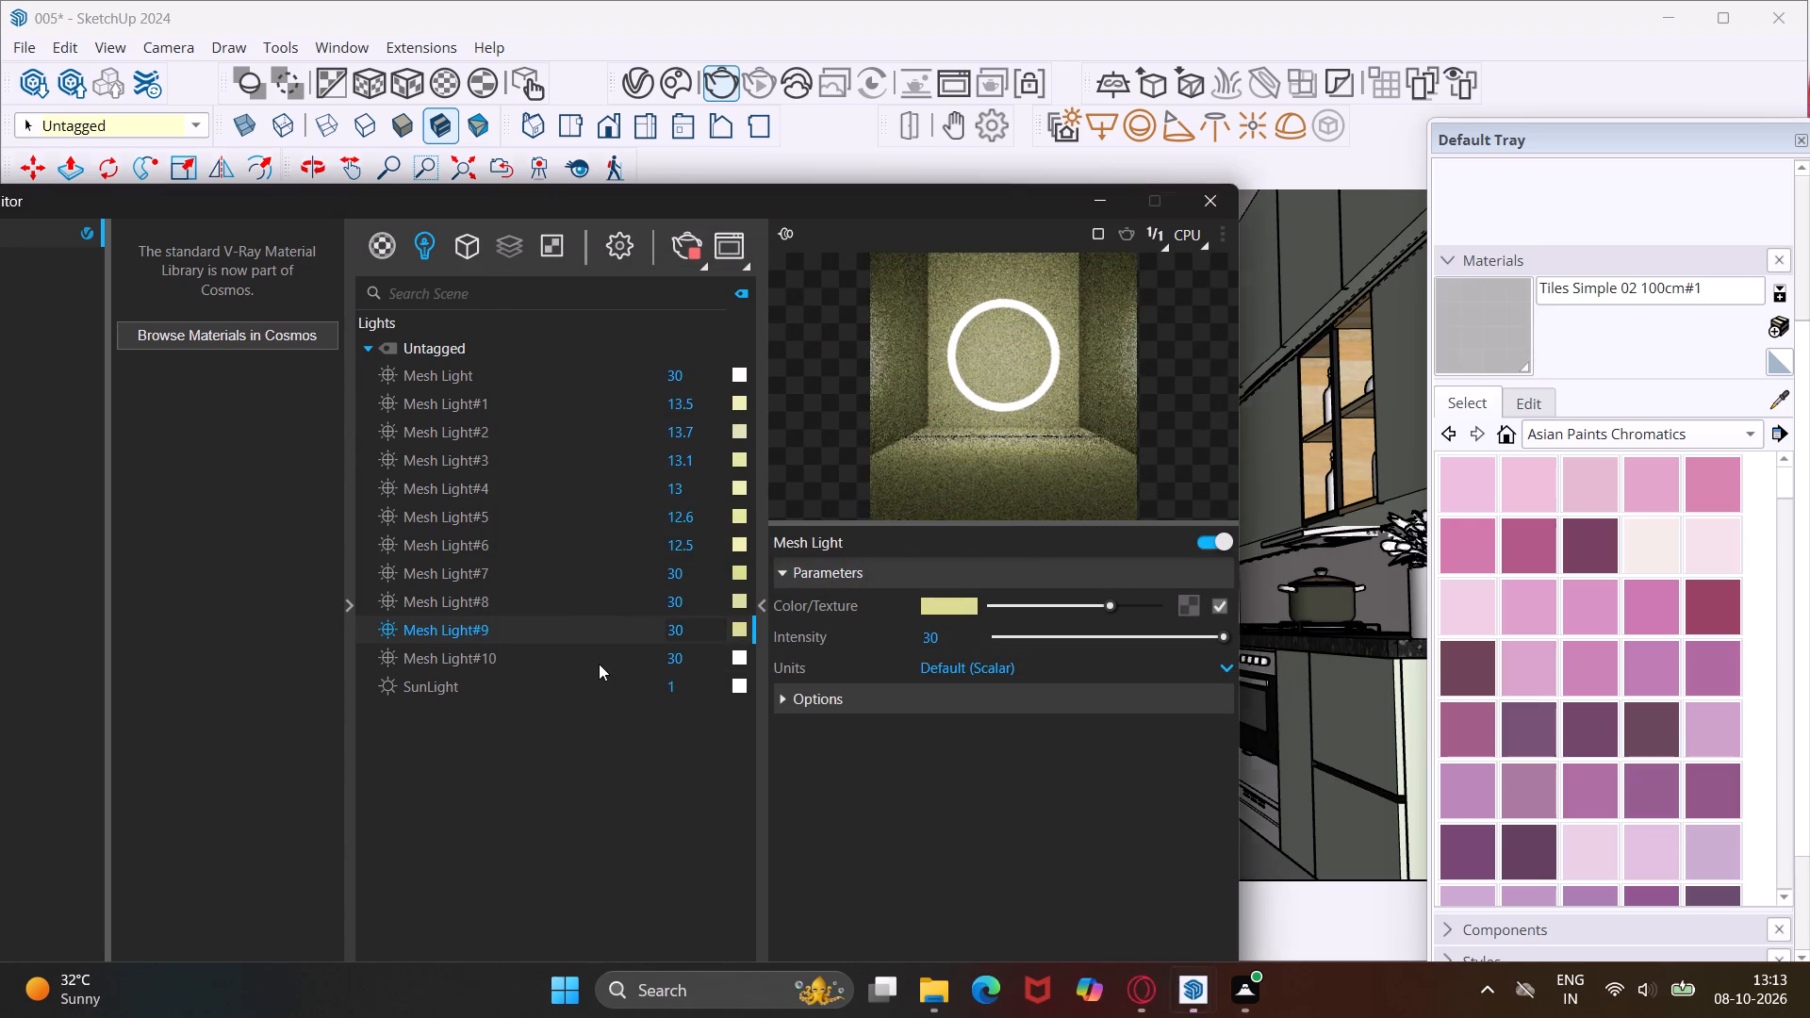
left_click(744, 656)
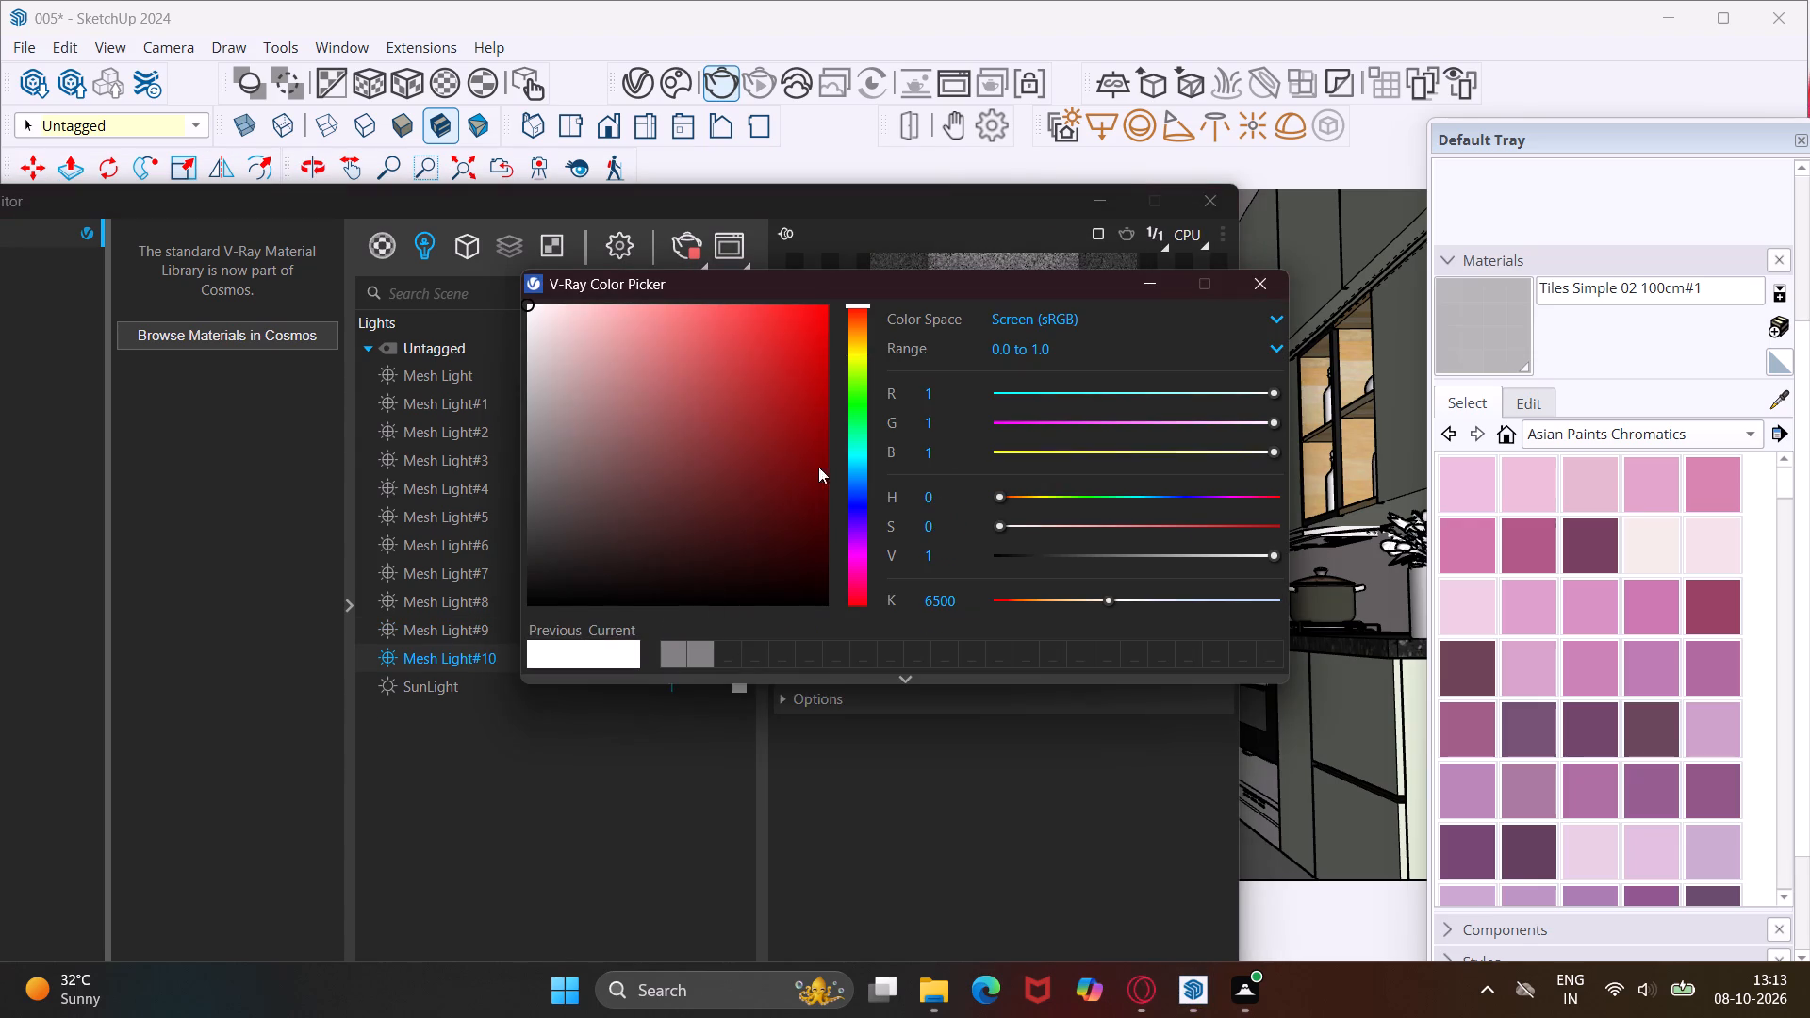
left_click(850, 361)
left_click(634, 346)
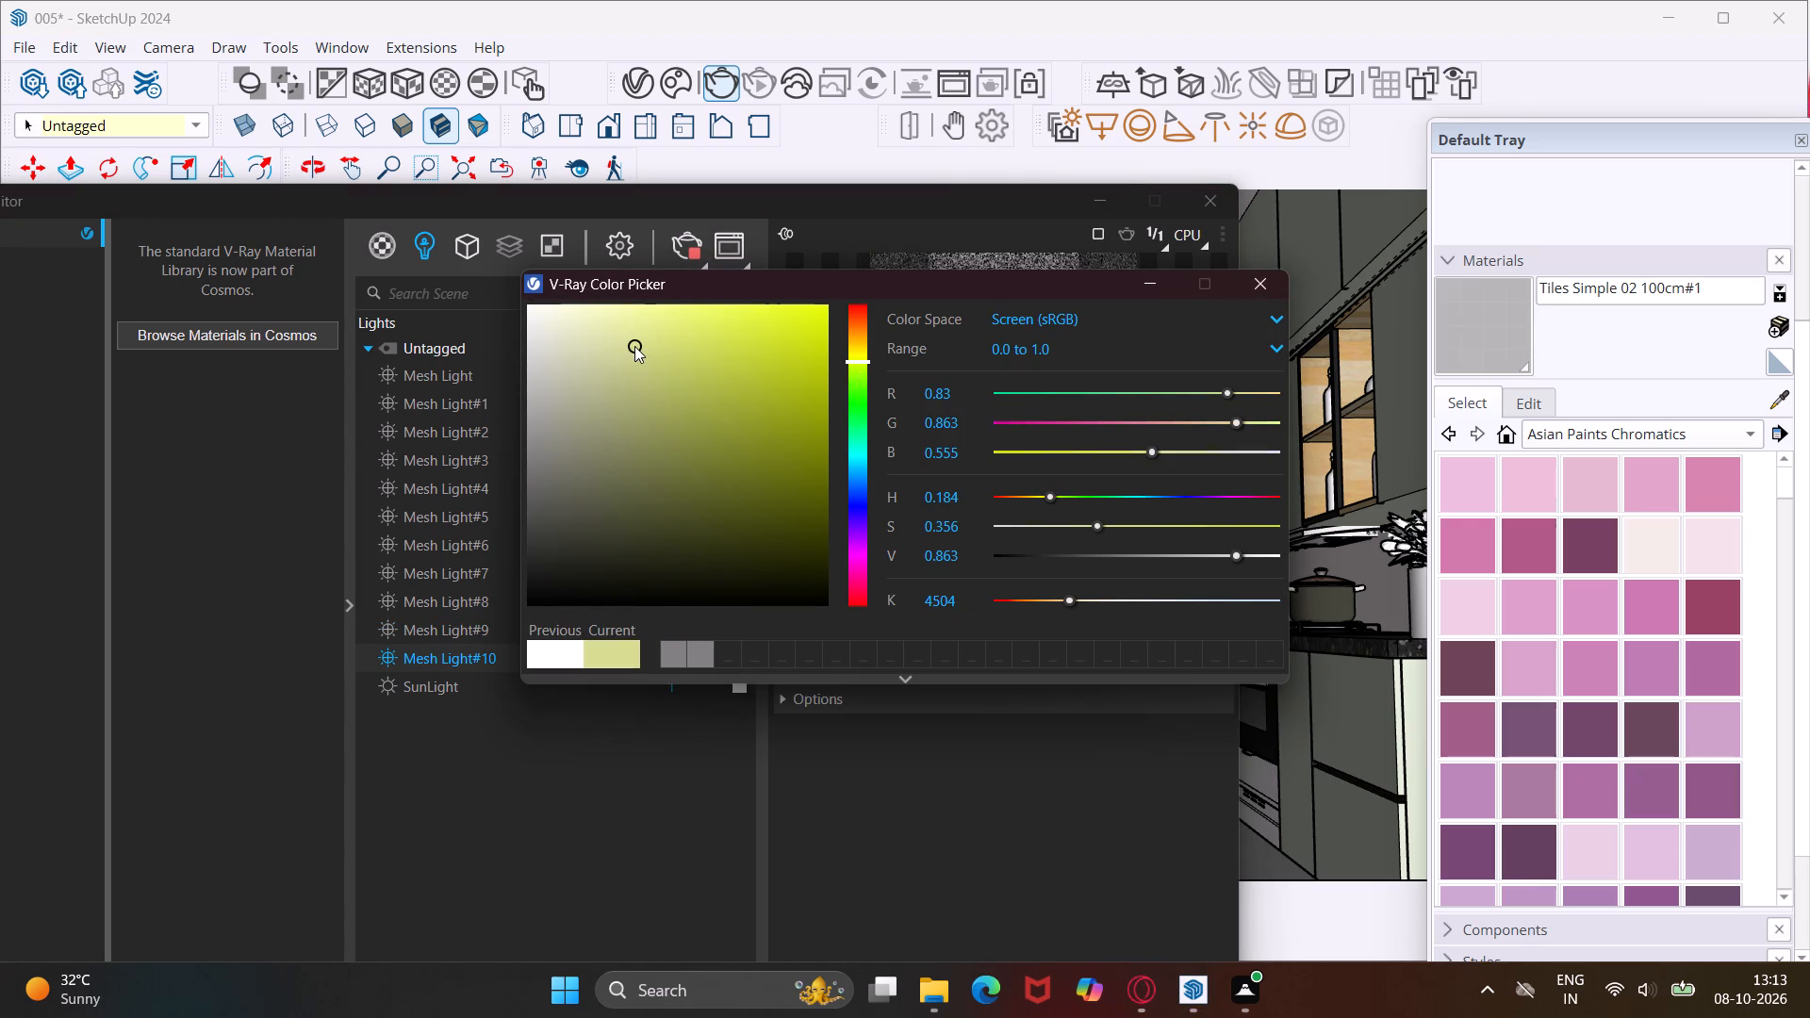
left_click(603, 348)
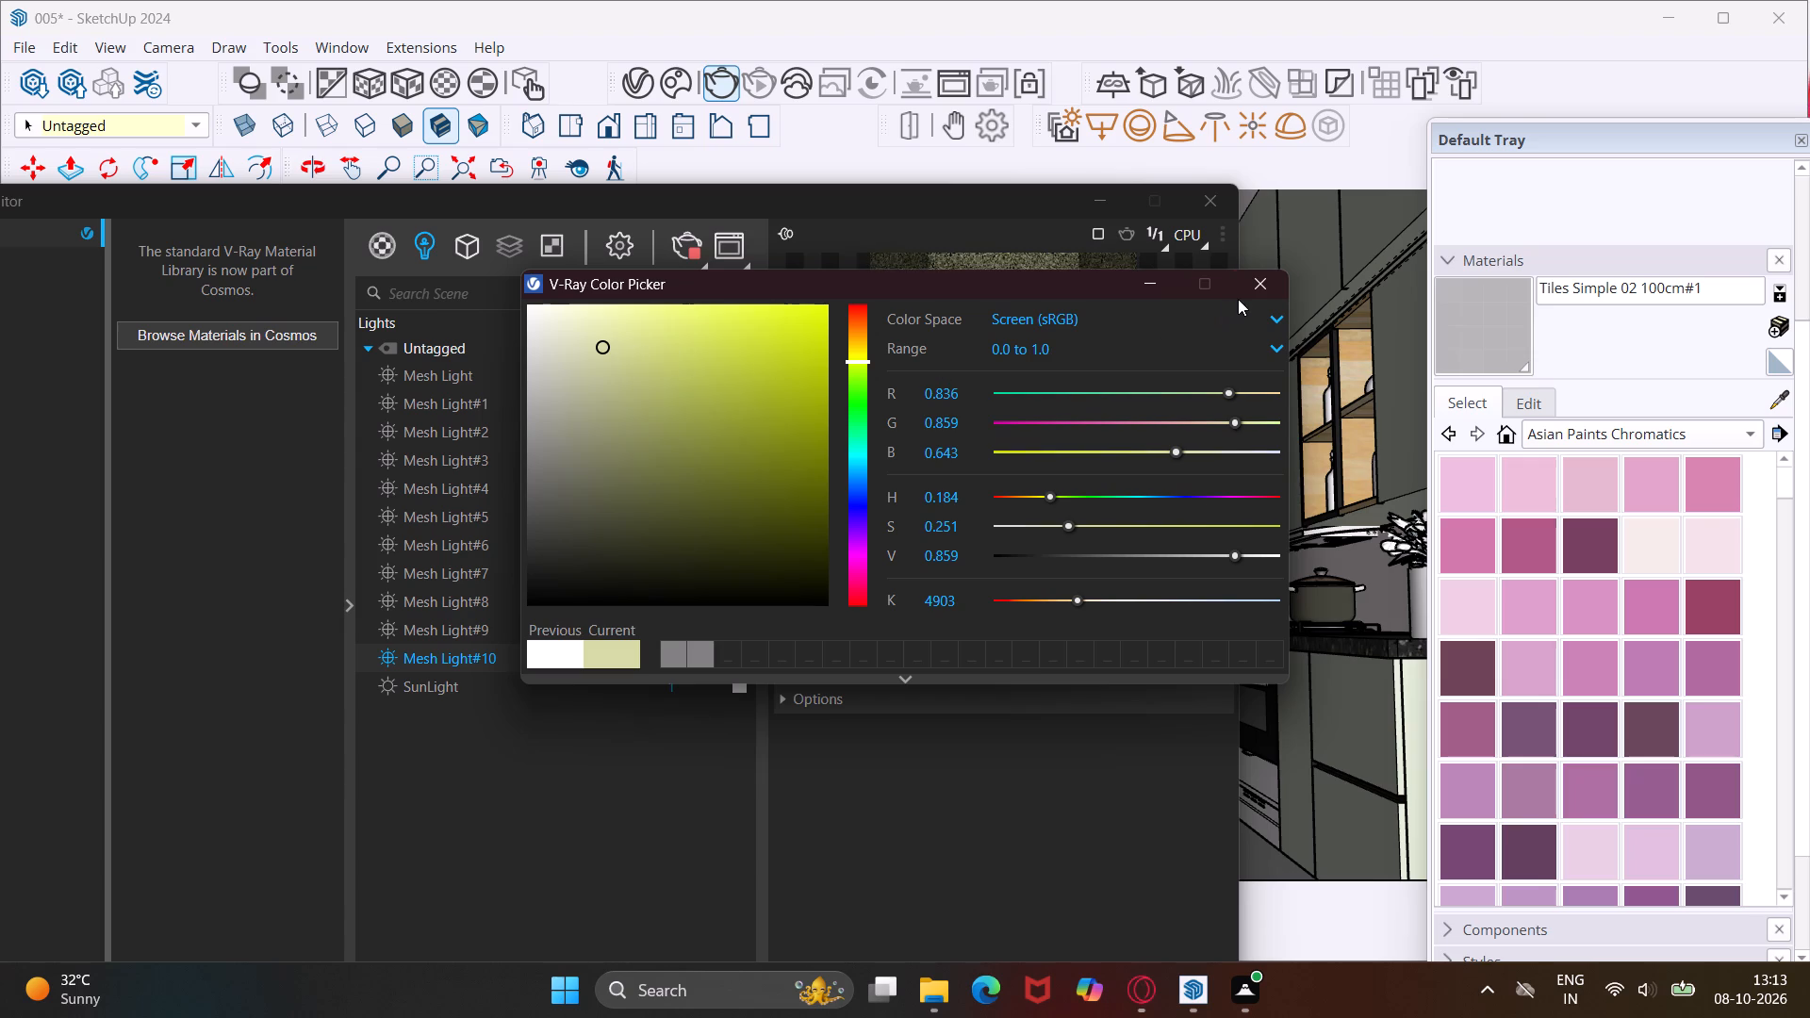
left_click(1248, 282)
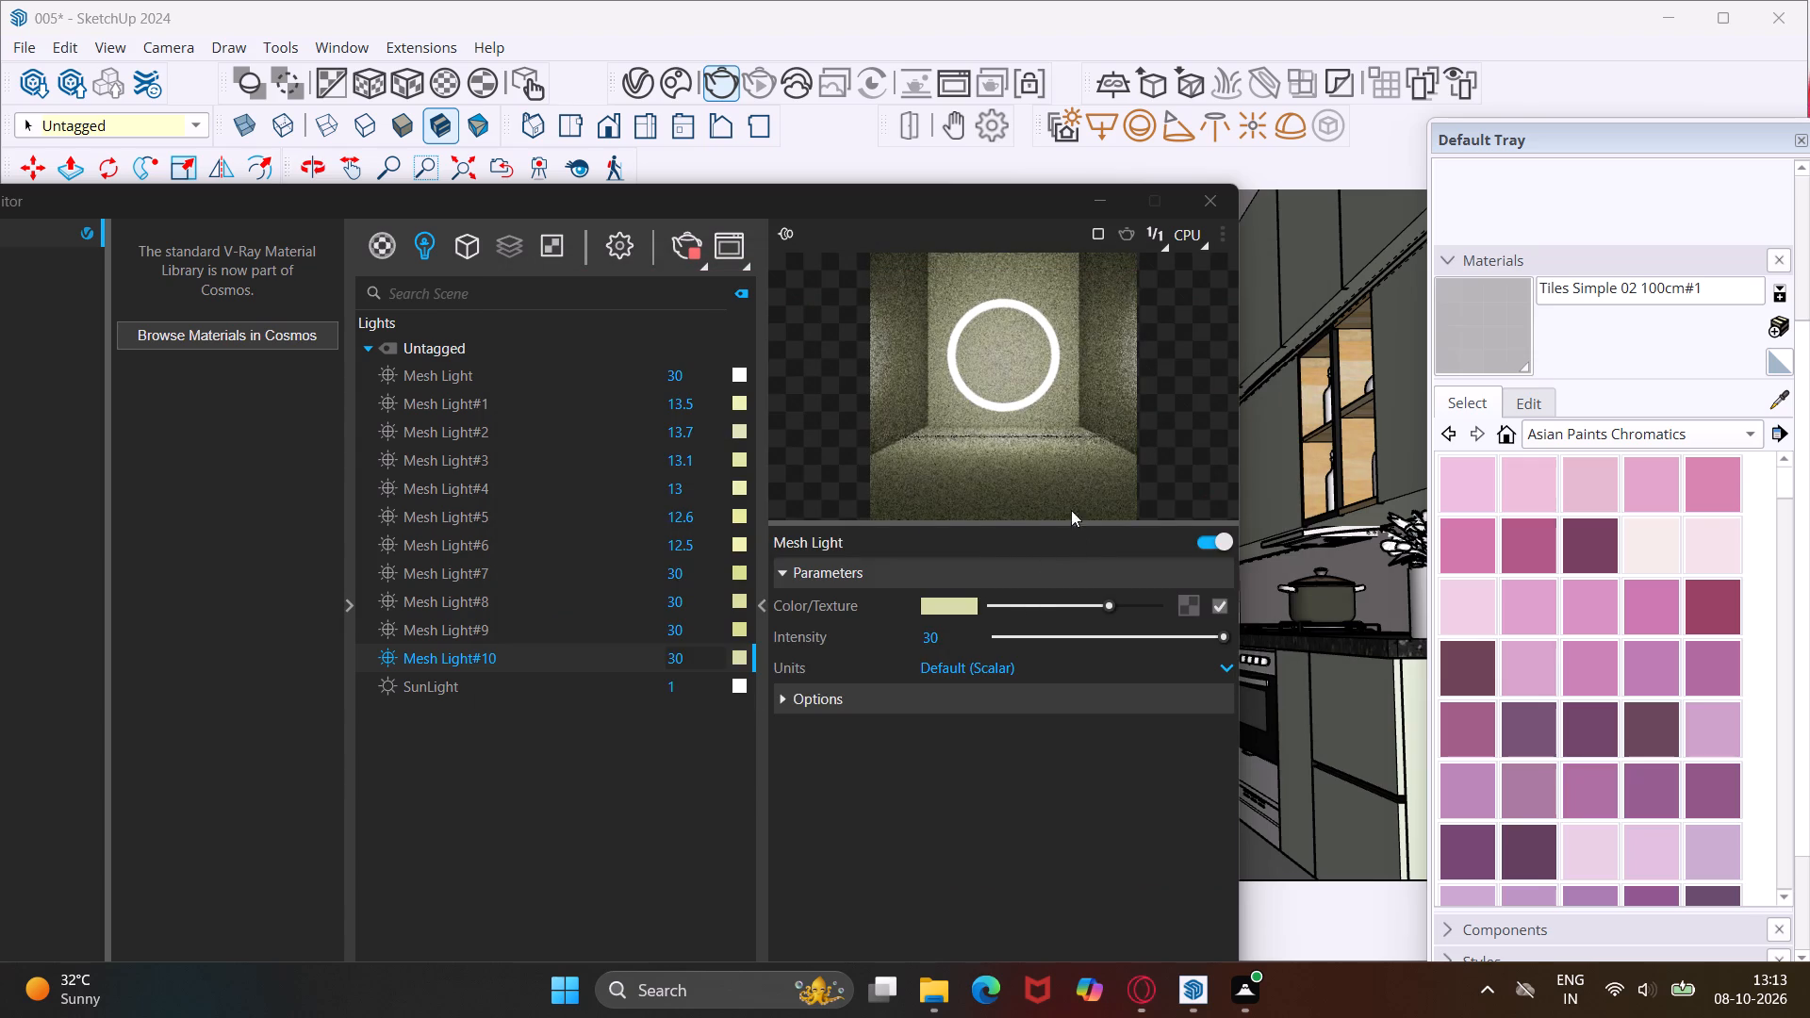
left_click(1194, 204)
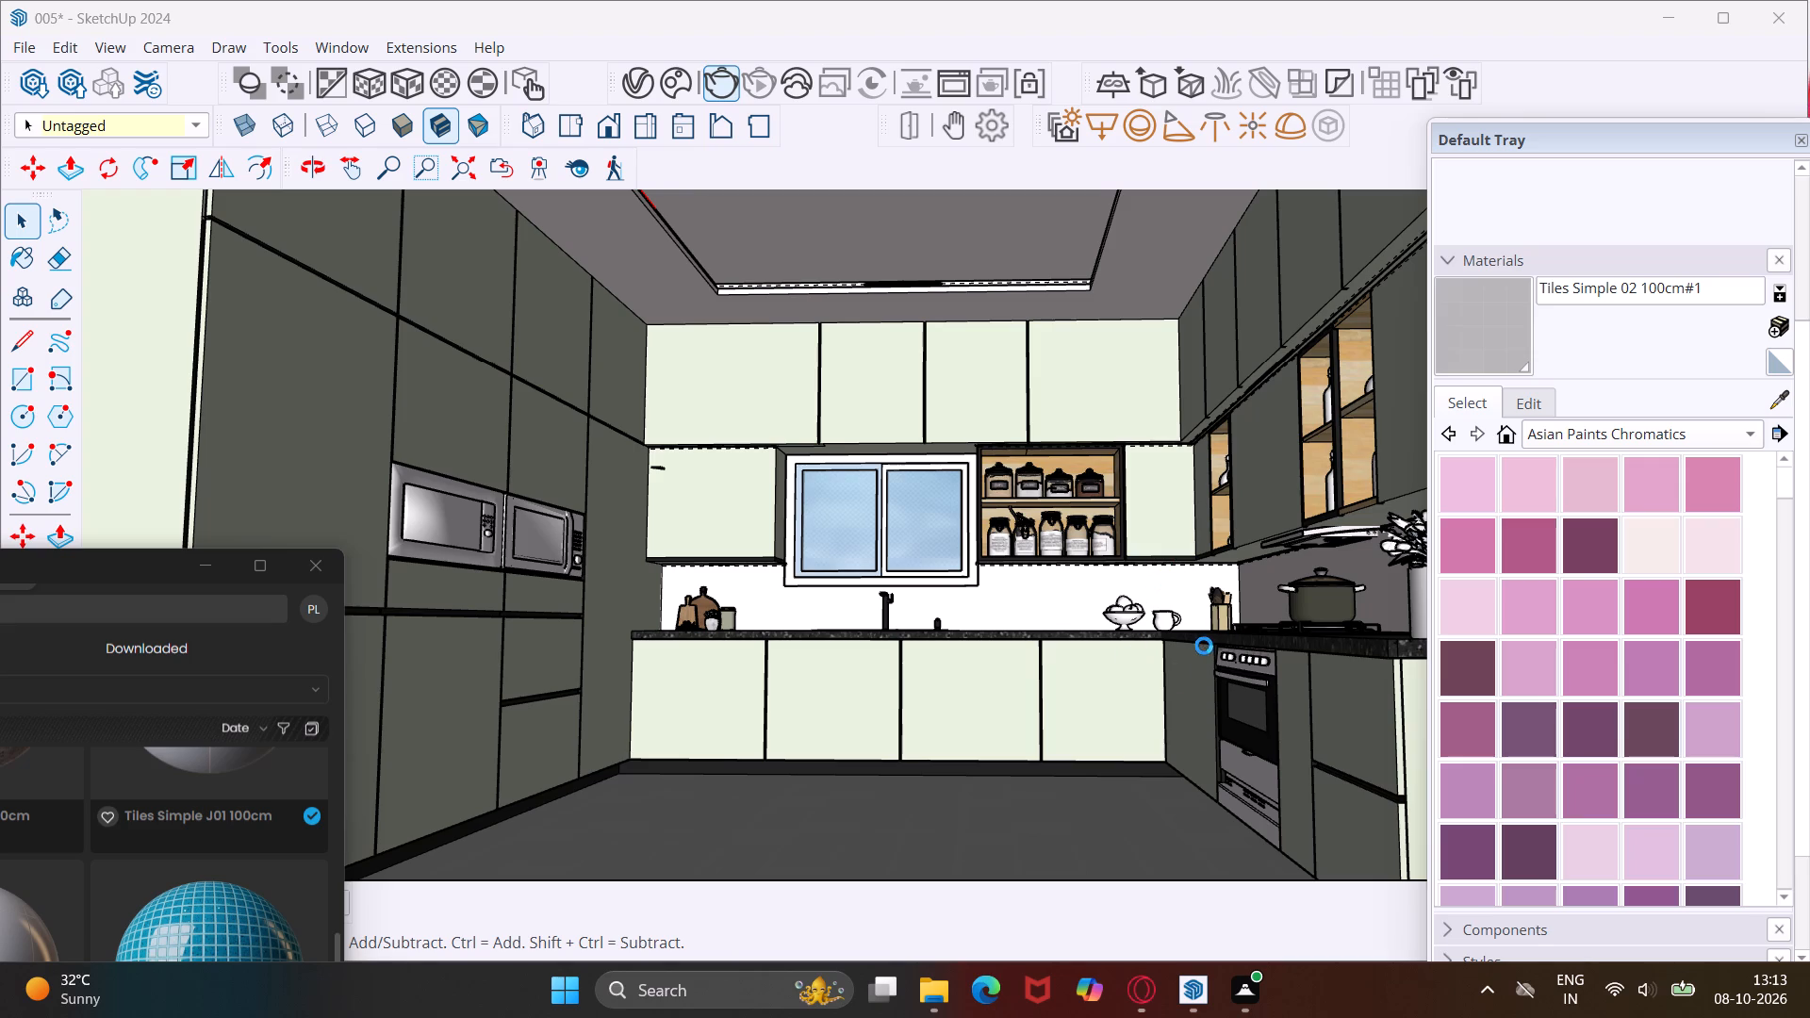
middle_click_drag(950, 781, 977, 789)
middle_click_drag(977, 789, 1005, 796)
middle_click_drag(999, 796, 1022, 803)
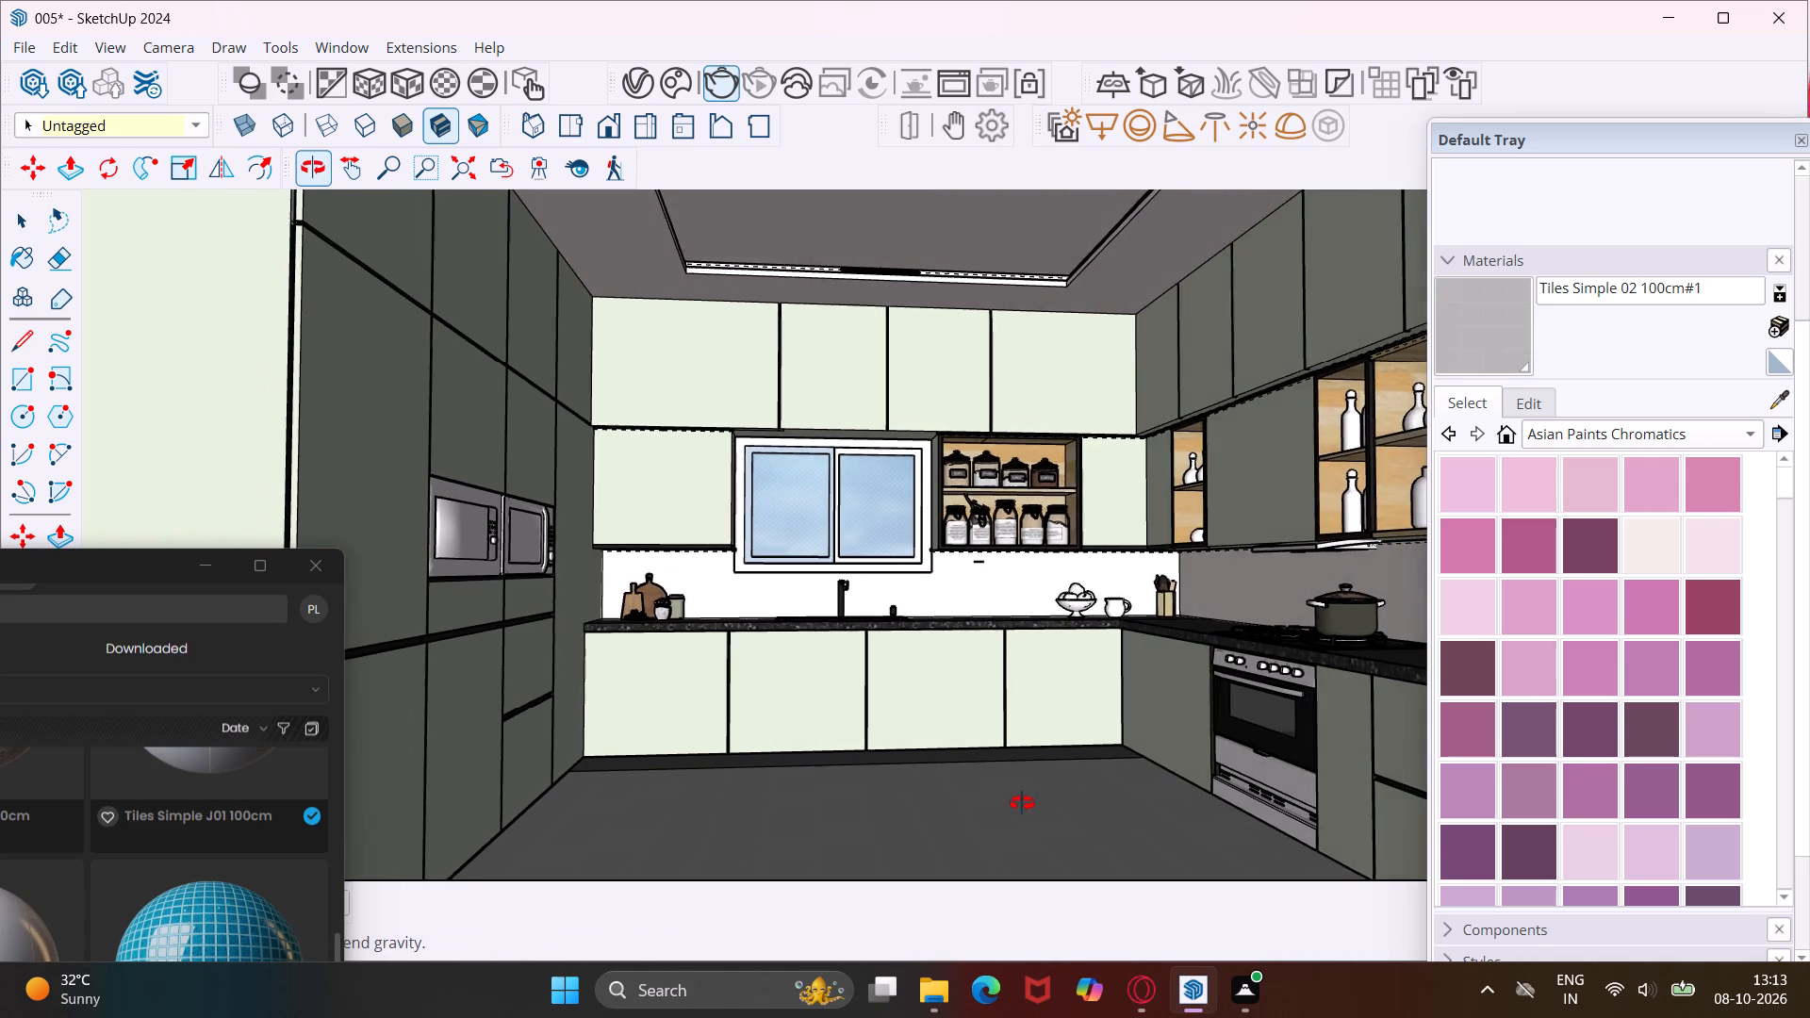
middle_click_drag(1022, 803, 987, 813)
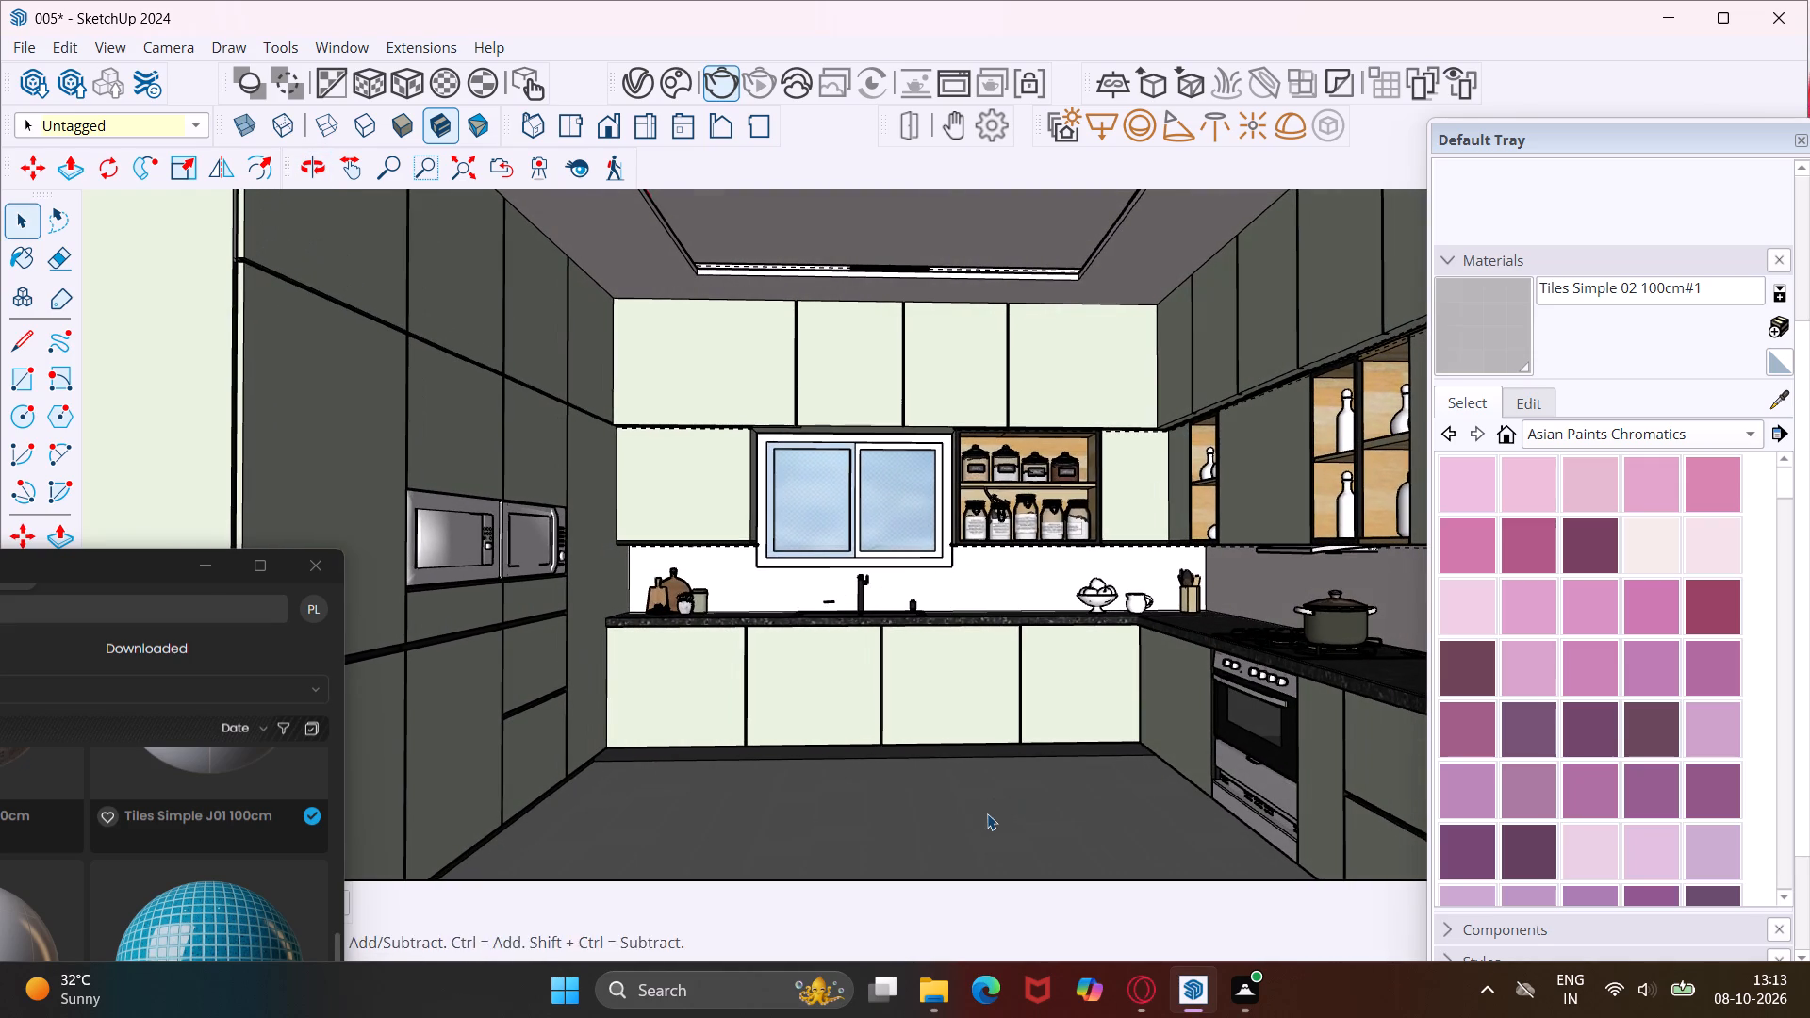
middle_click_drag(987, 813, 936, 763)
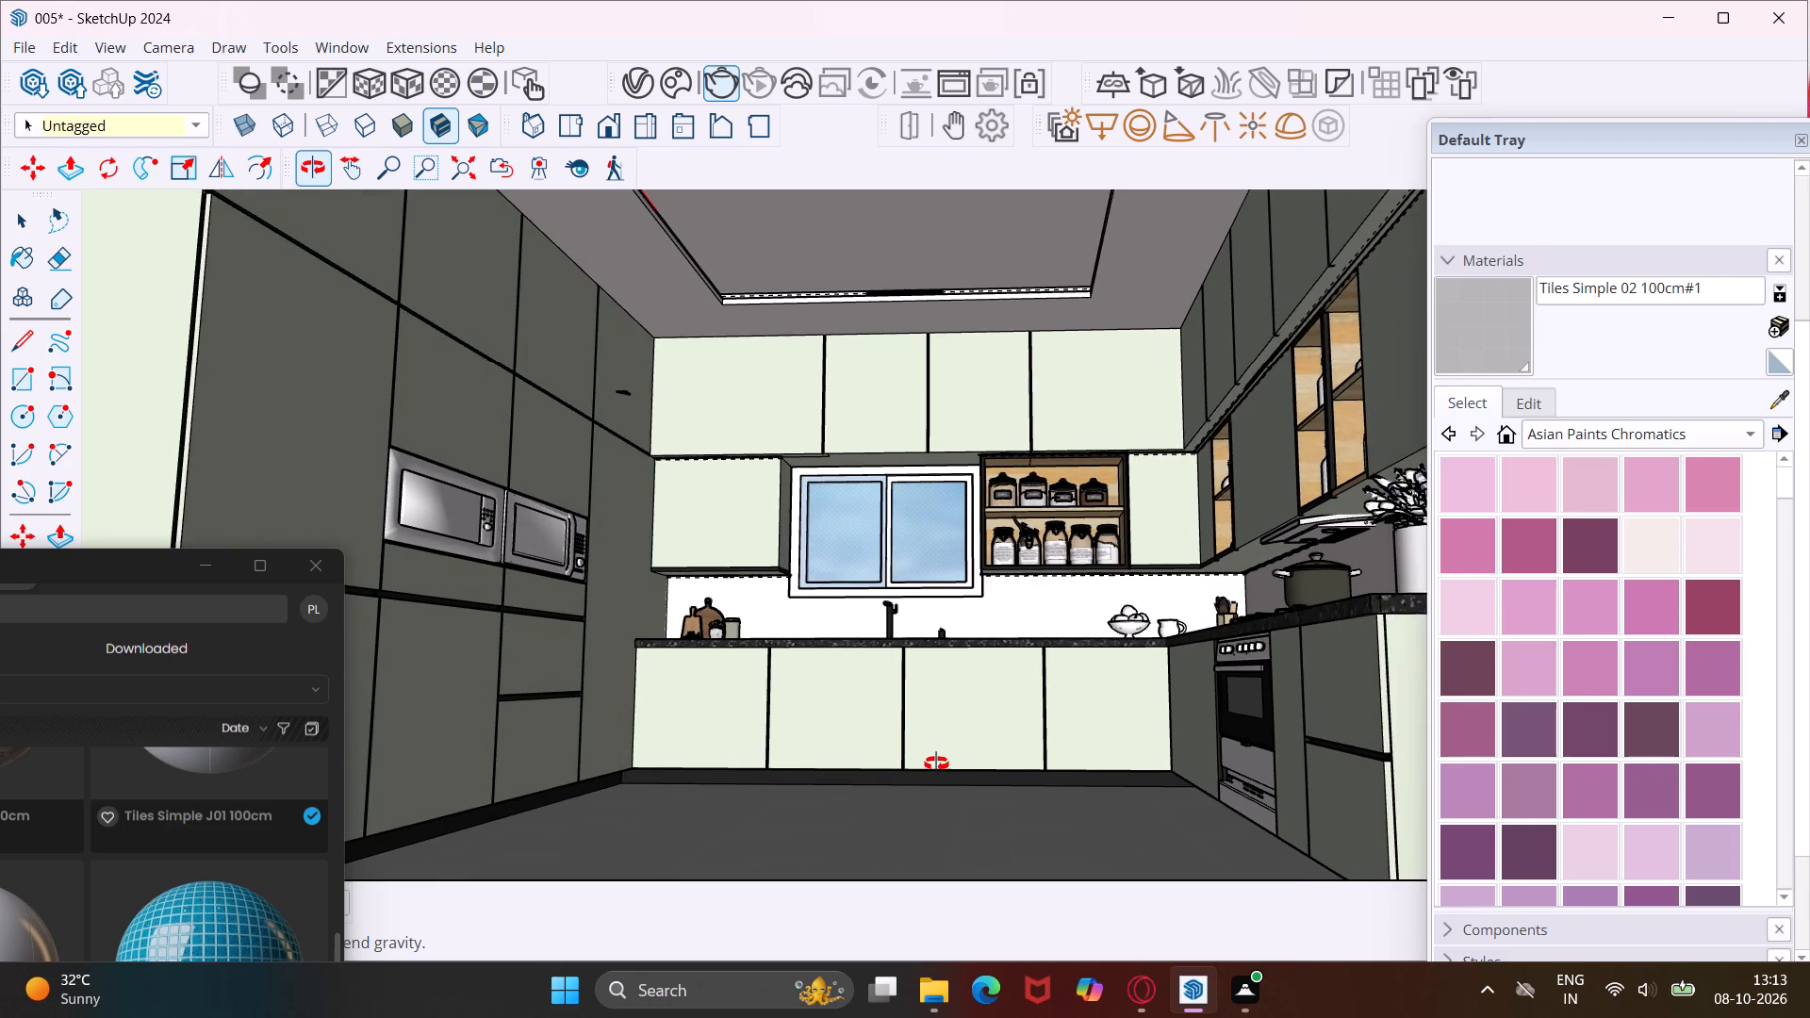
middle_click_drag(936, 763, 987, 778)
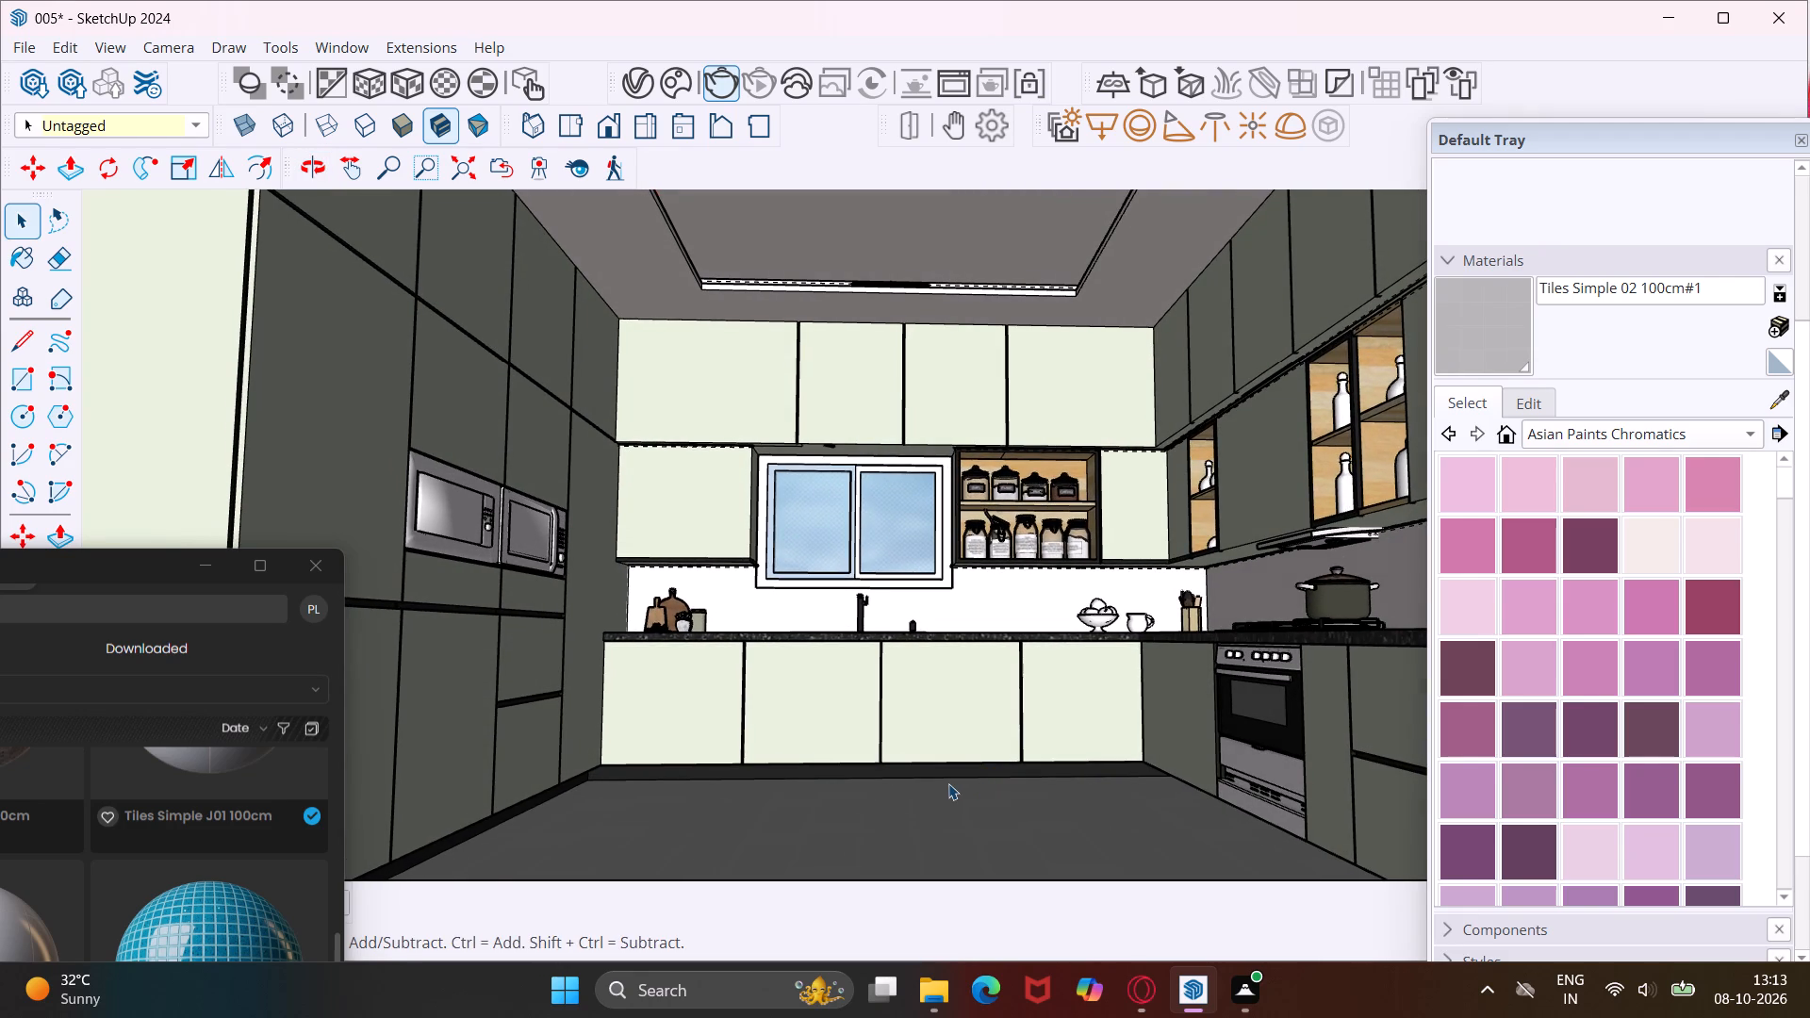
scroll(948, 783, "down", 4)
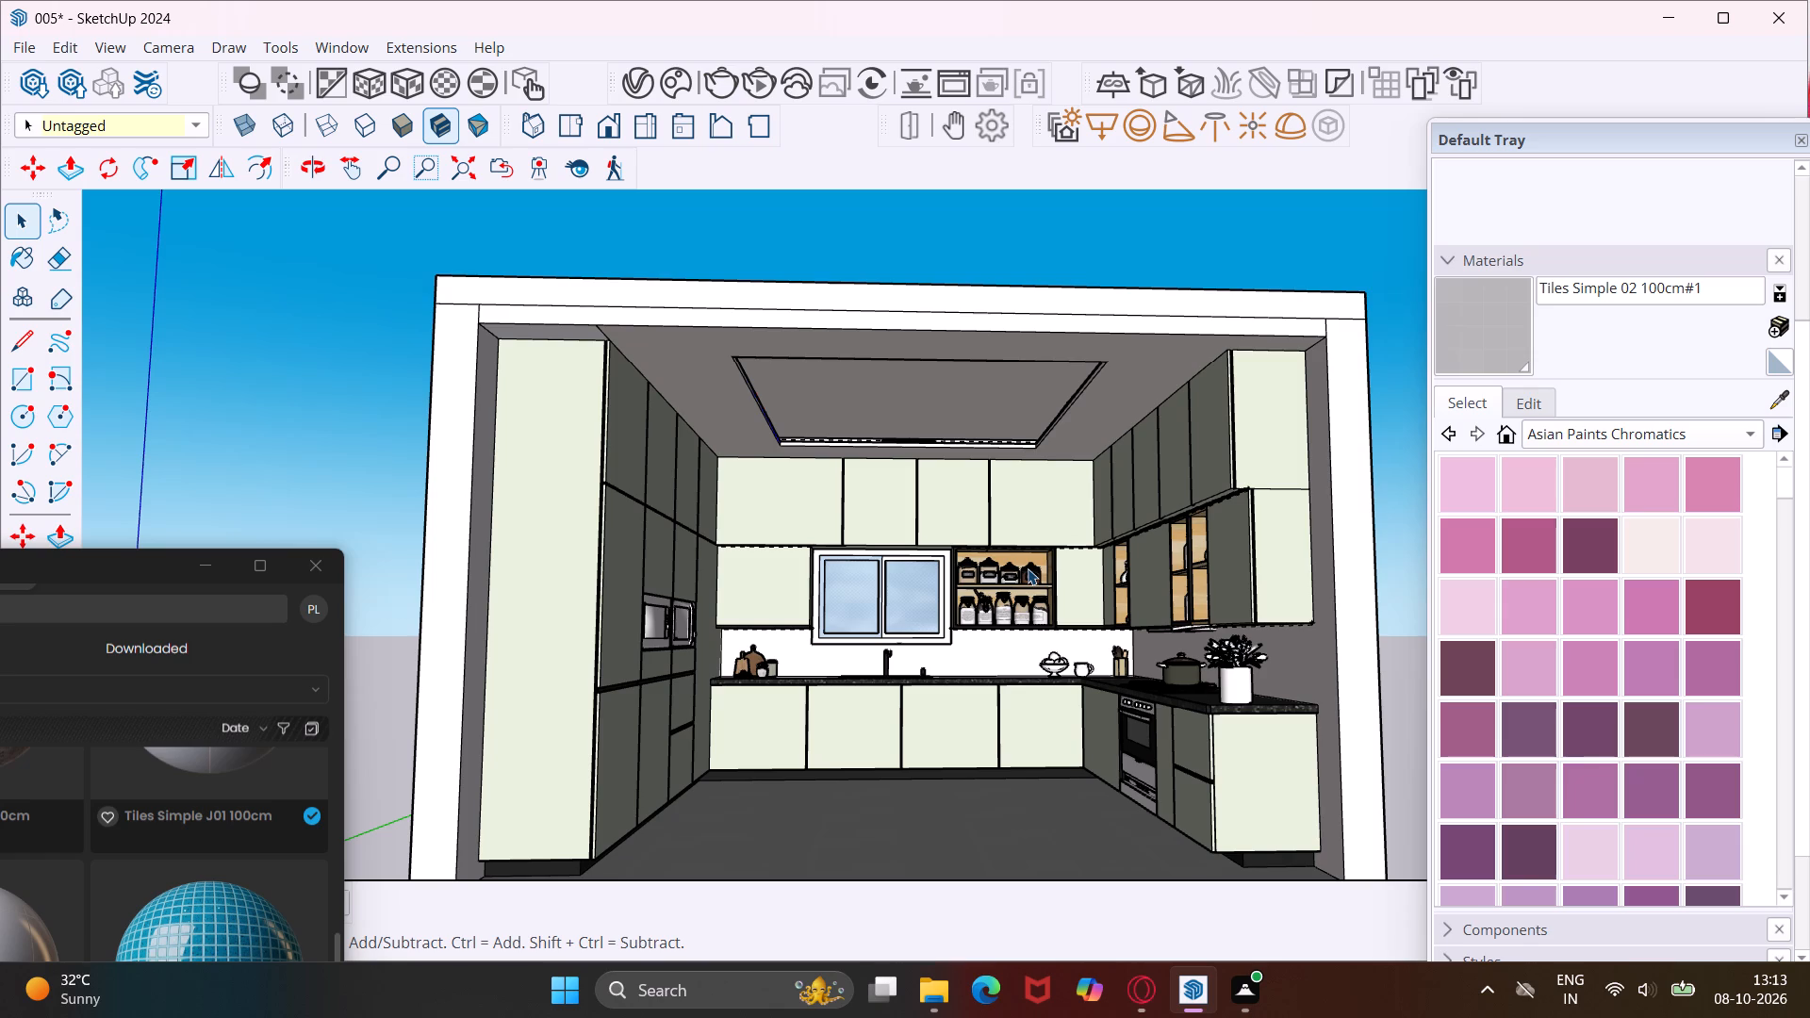
Open the Chaos Cosmos library from the V-Ray Asset Editor and show the online 3D models of ceiling lights.
left_click(626, 78)
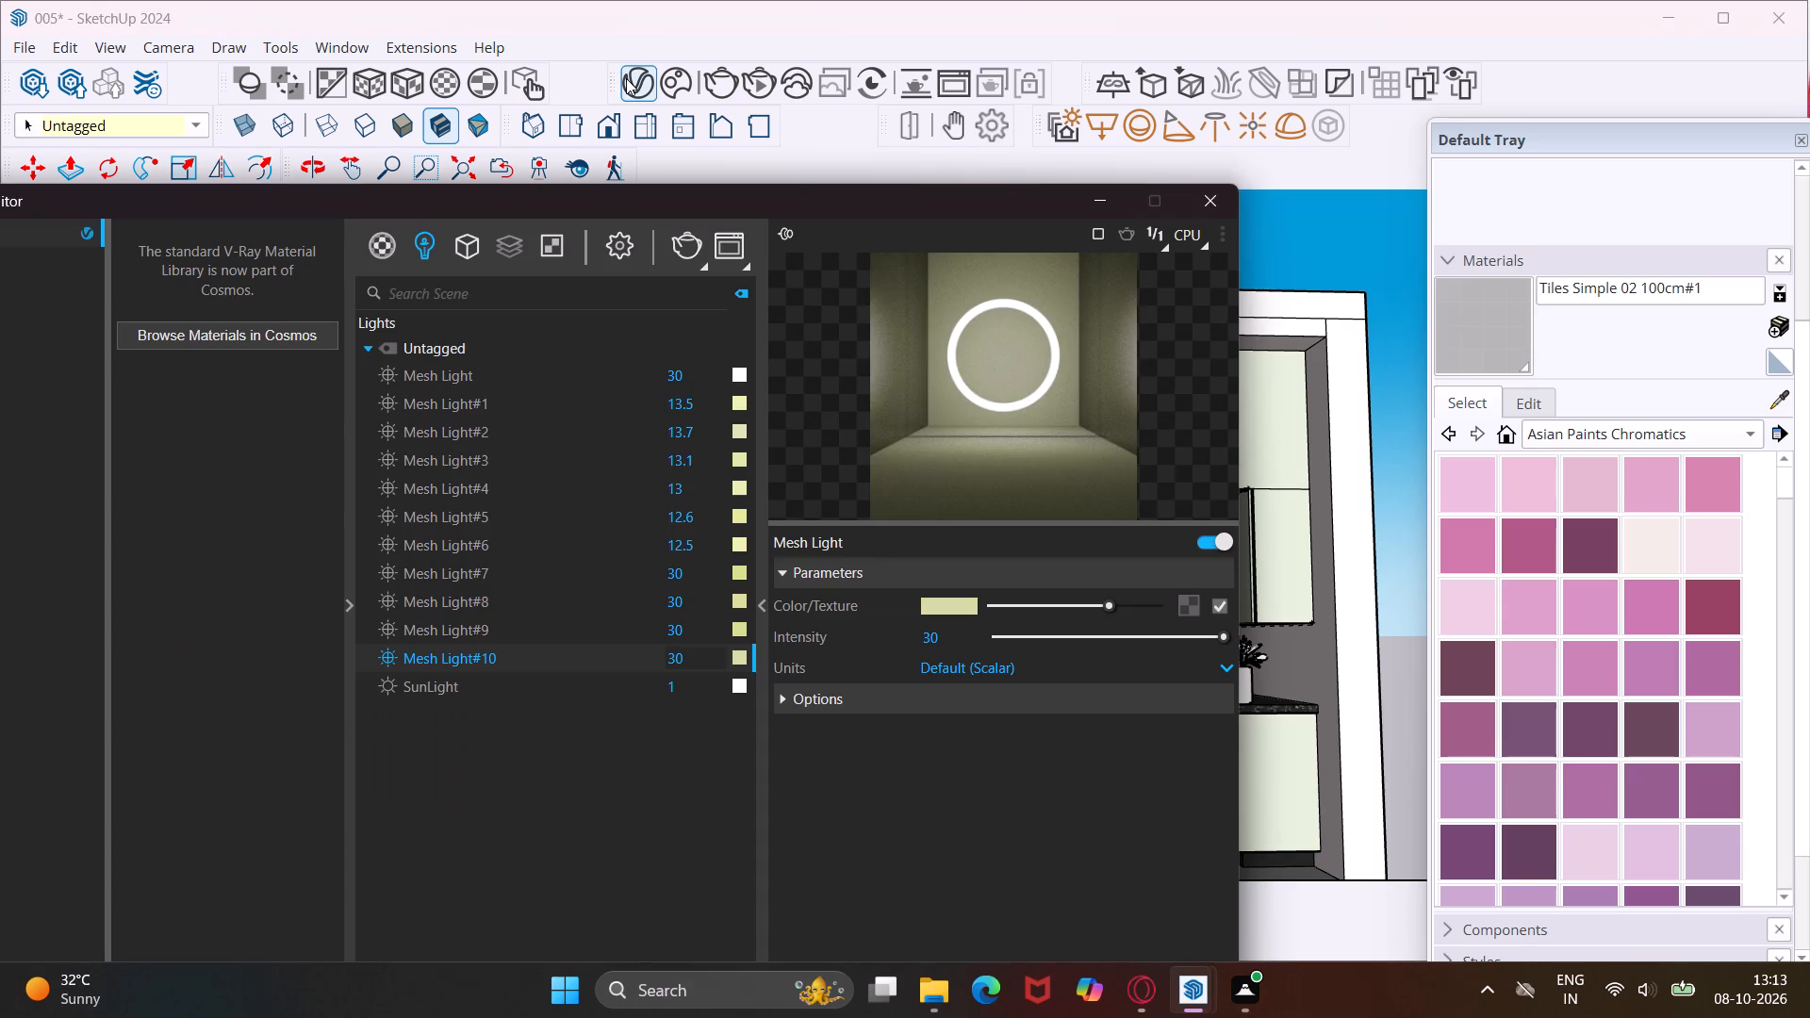
left_click(251, 326)
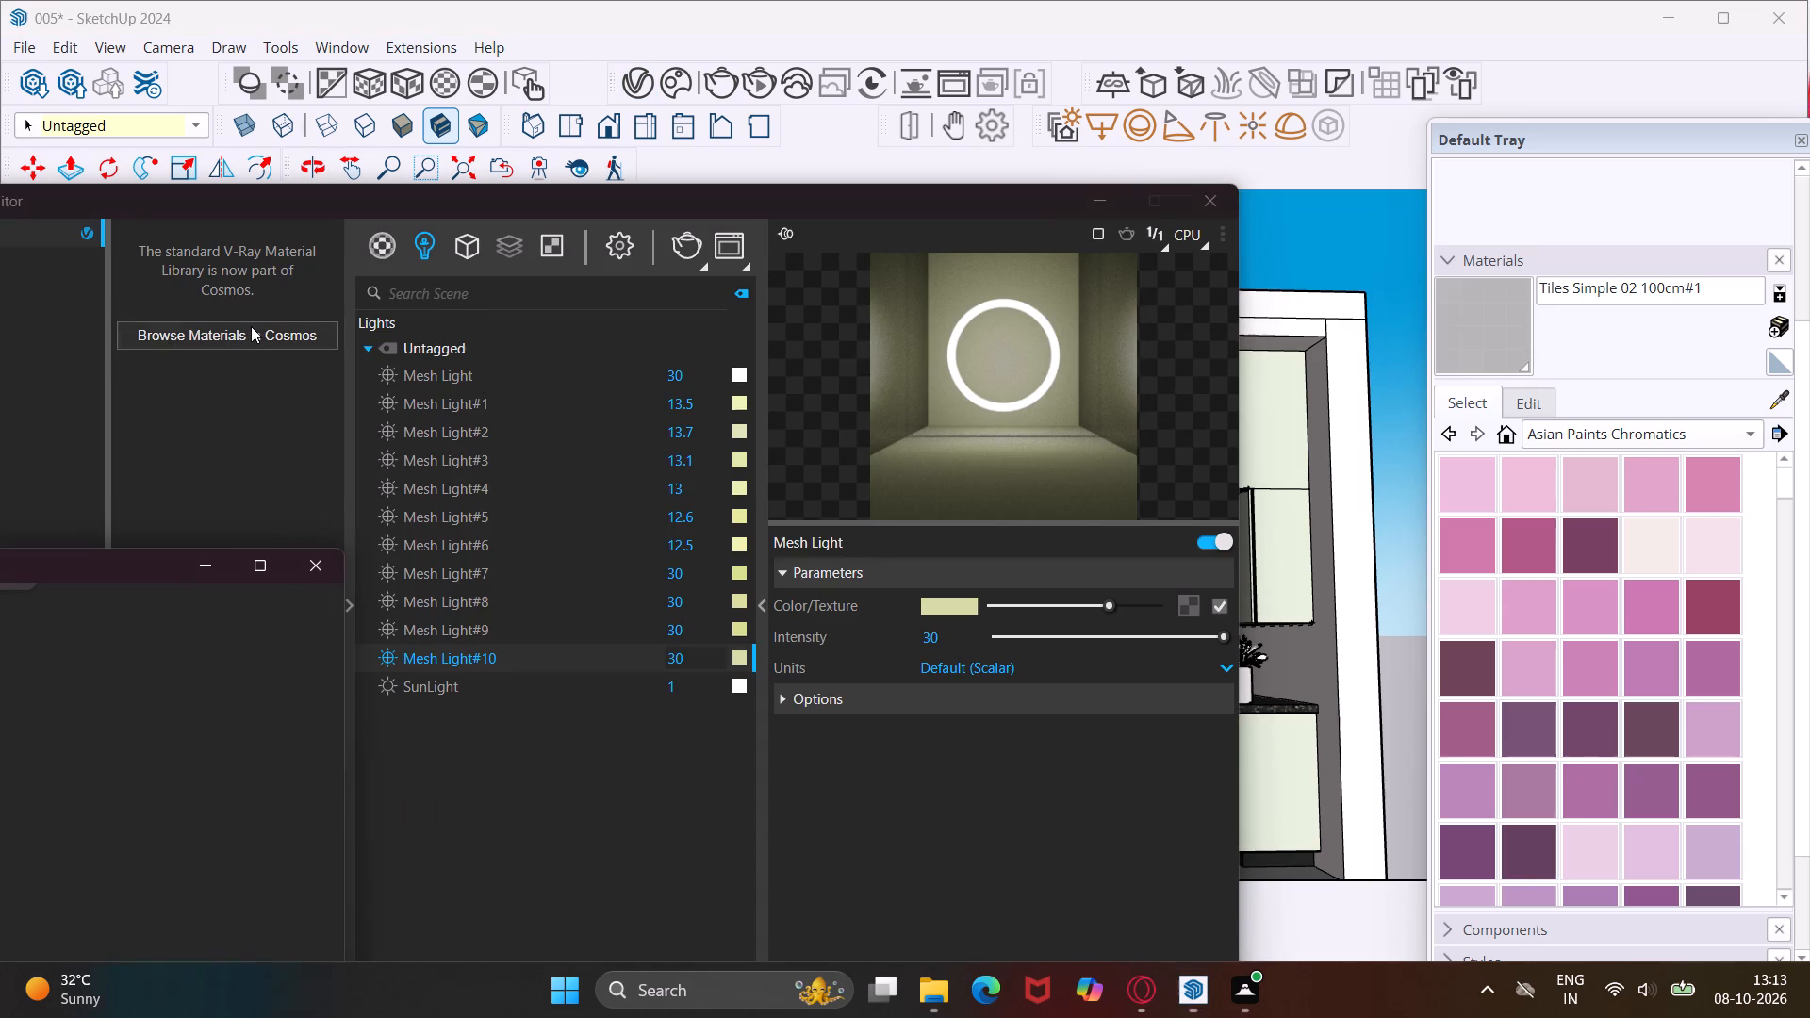
left_click_drag(152, 564, 252, 530)
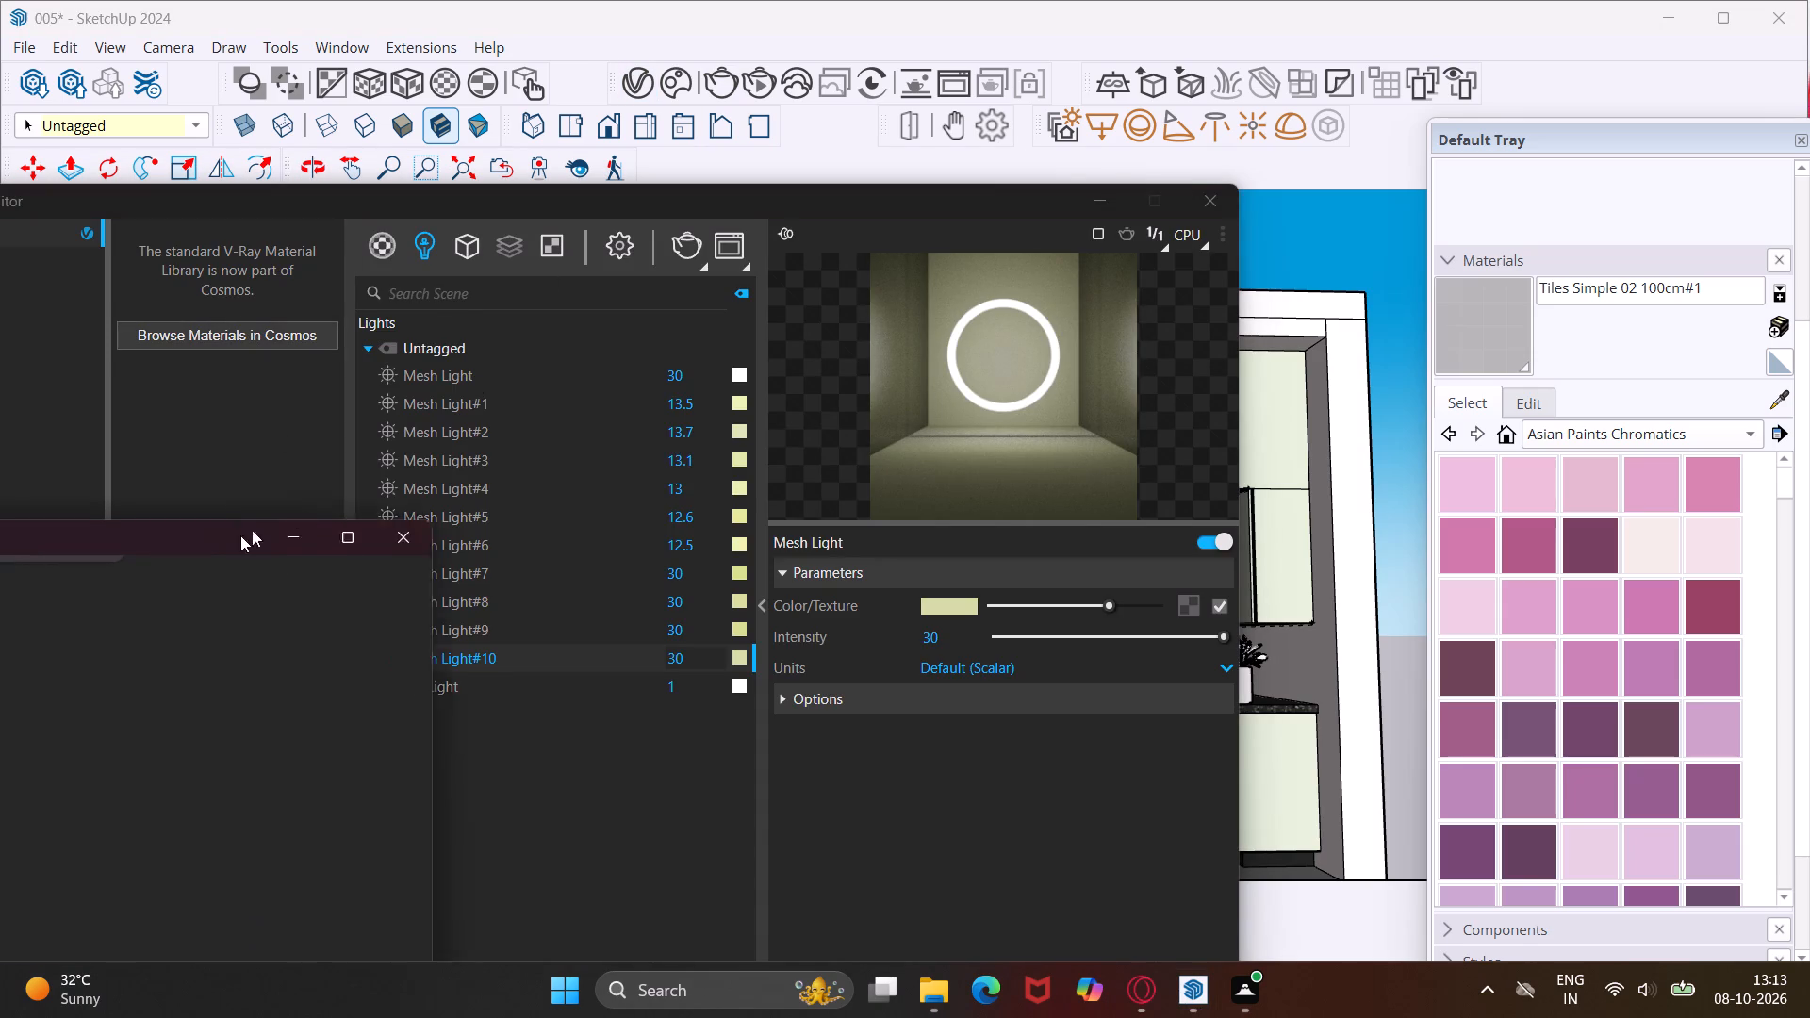
left_click_drag(252, 530, 632, 219)
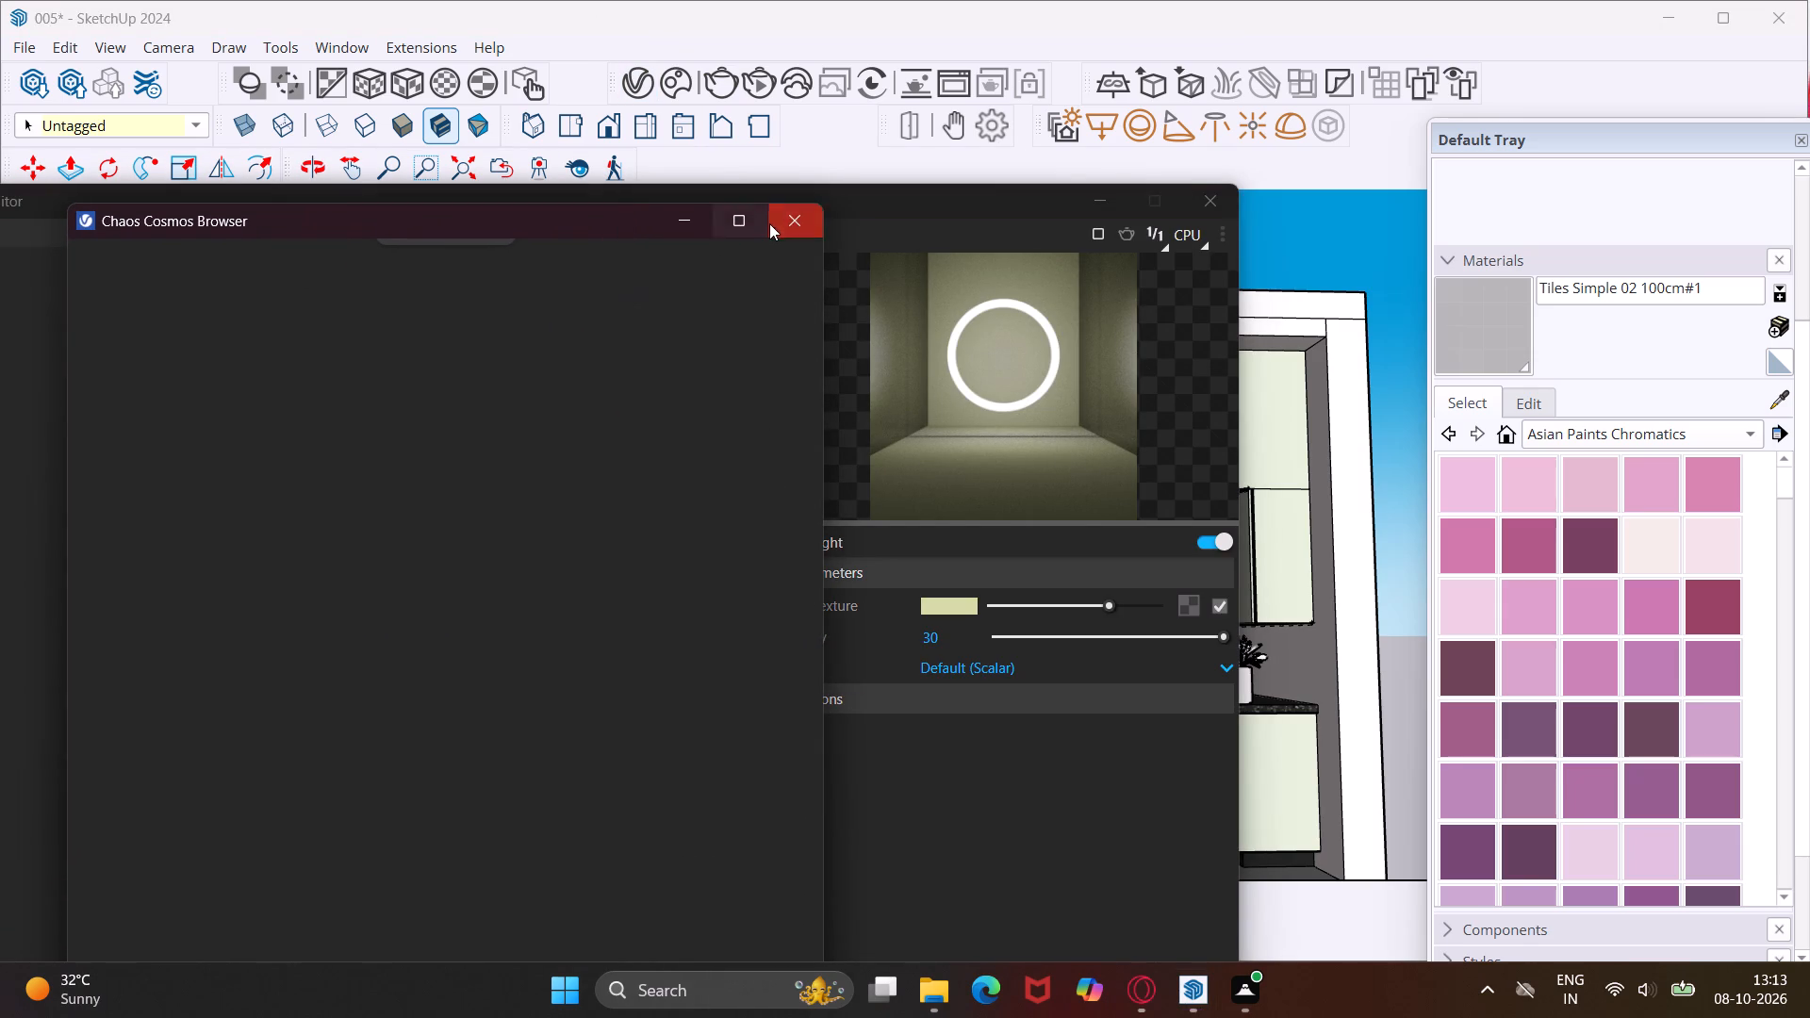
left_click(773, 219)
left_click(305, 331)
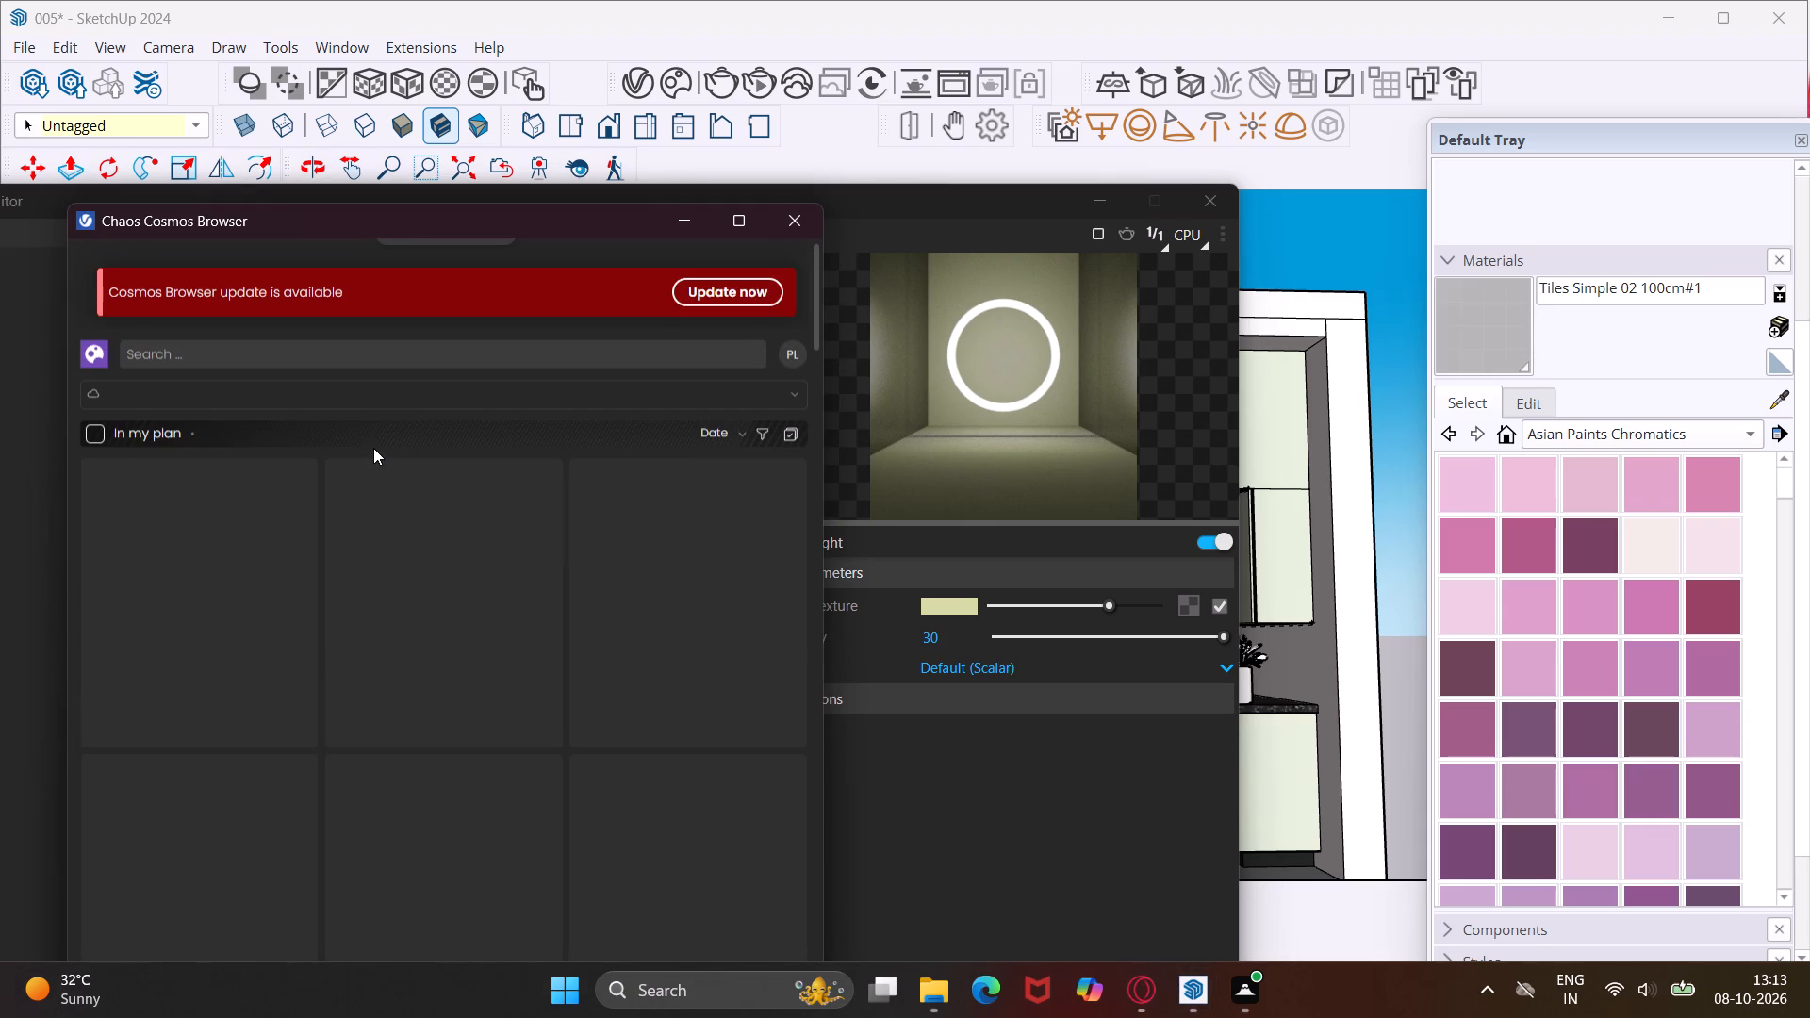
left_click(337, 436)
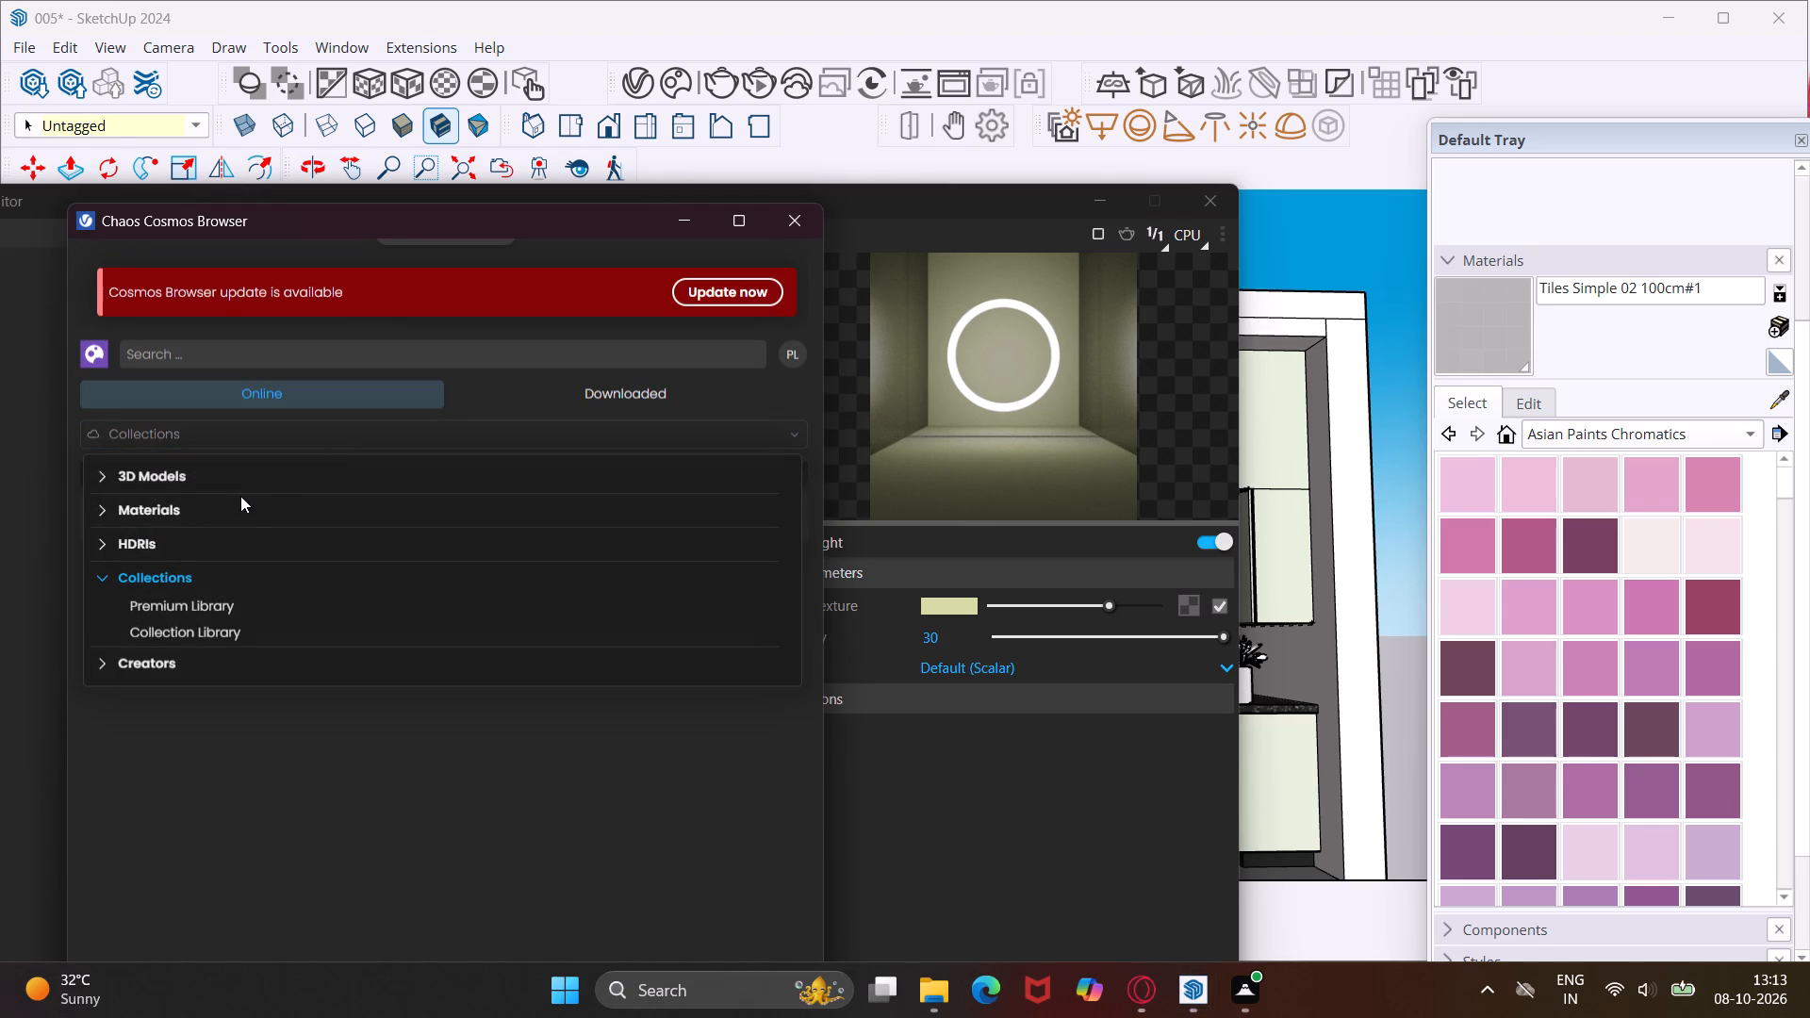
left_click(181, 474)
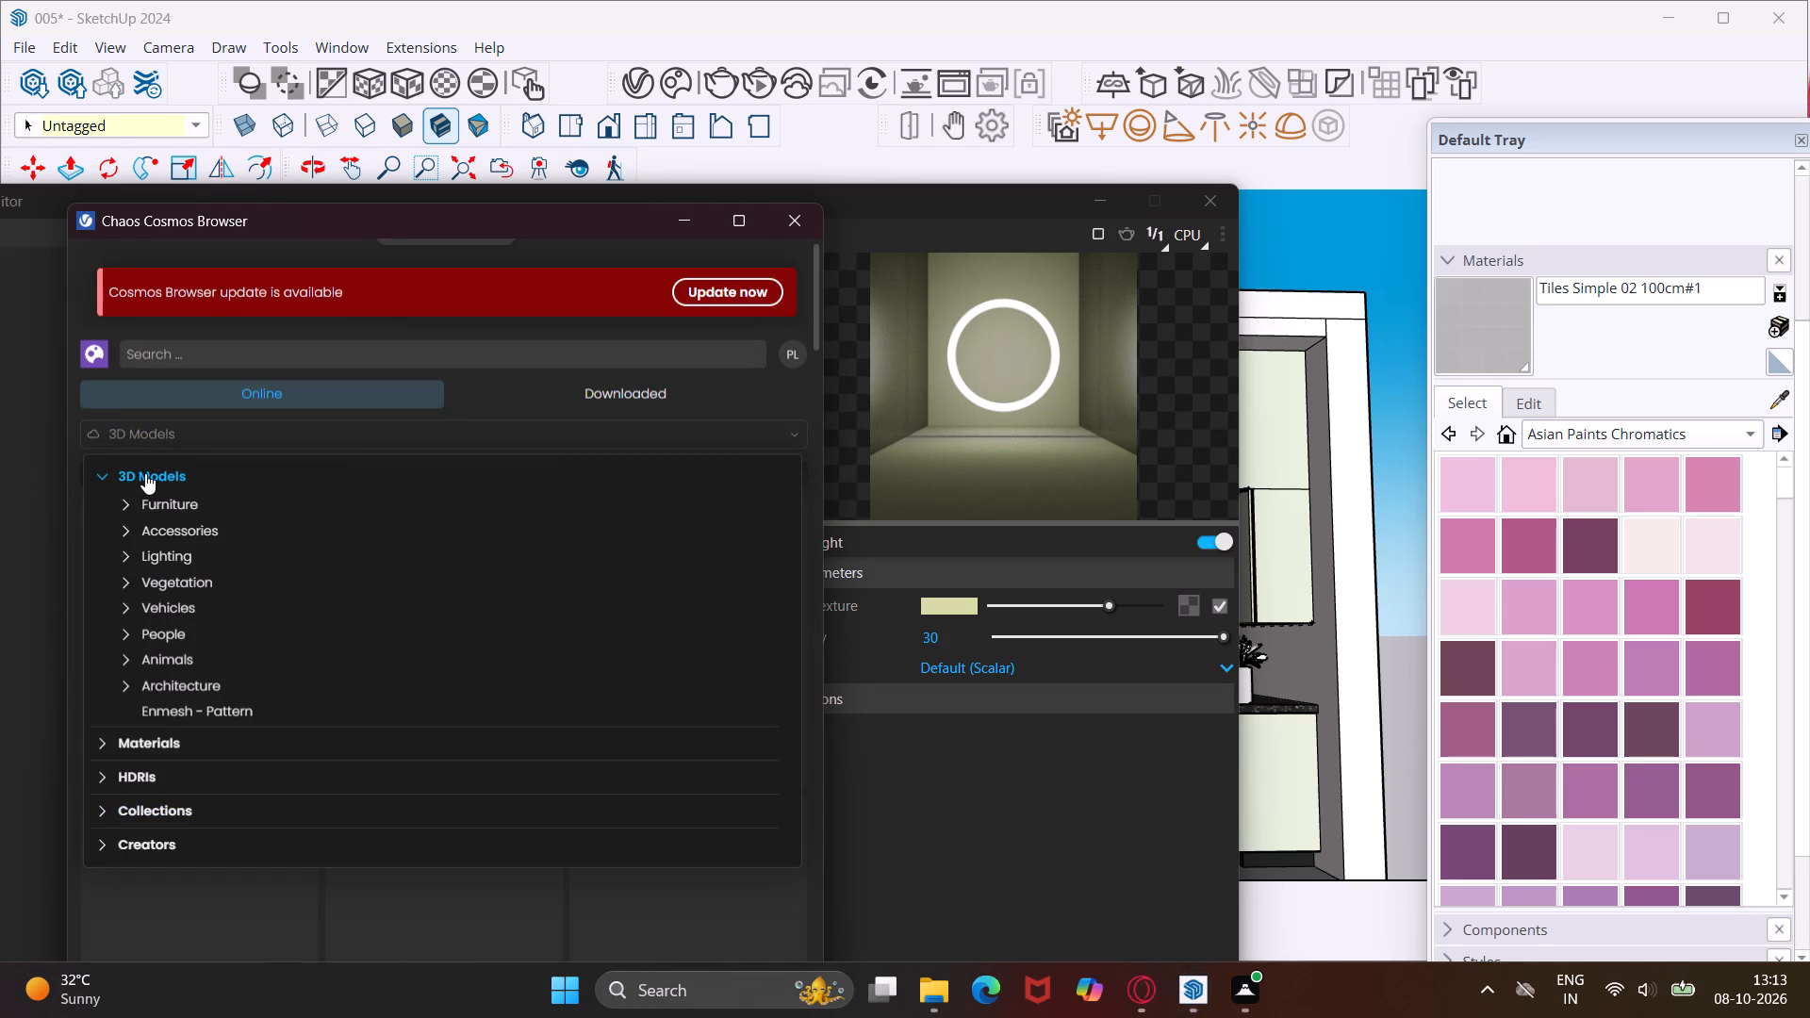
left_click(180, 552)
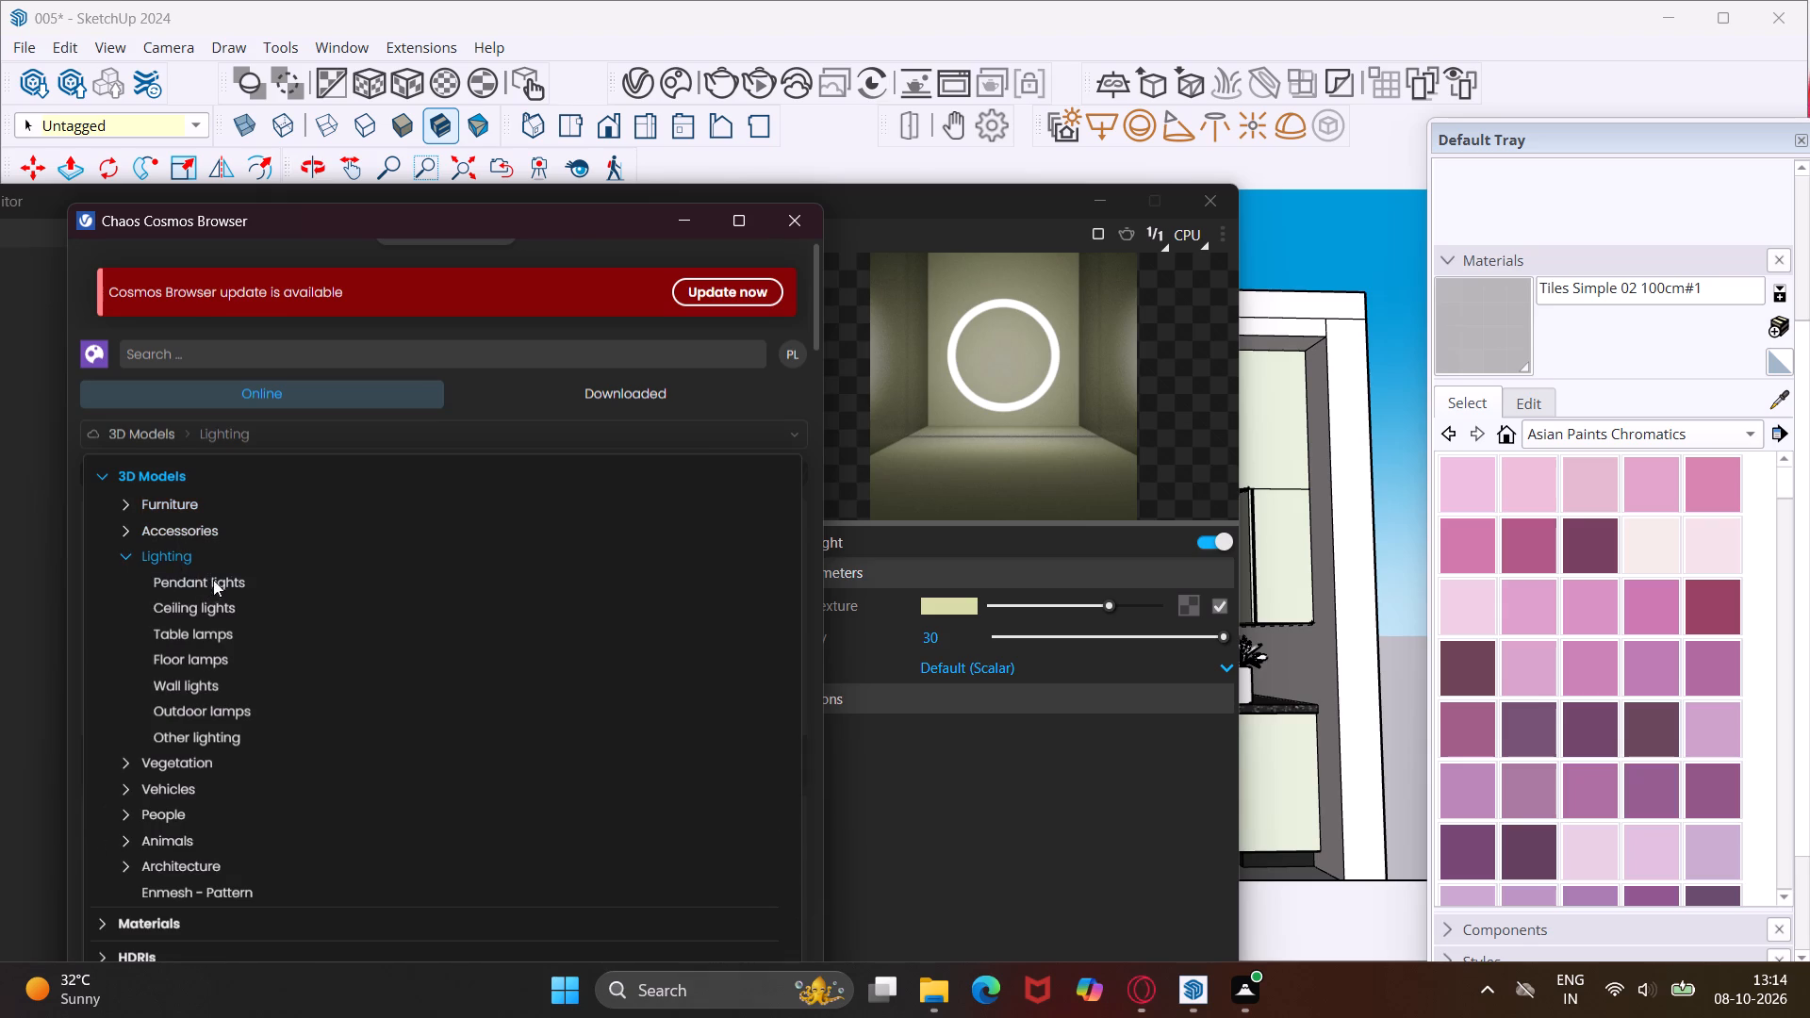
left_click(593, 389)
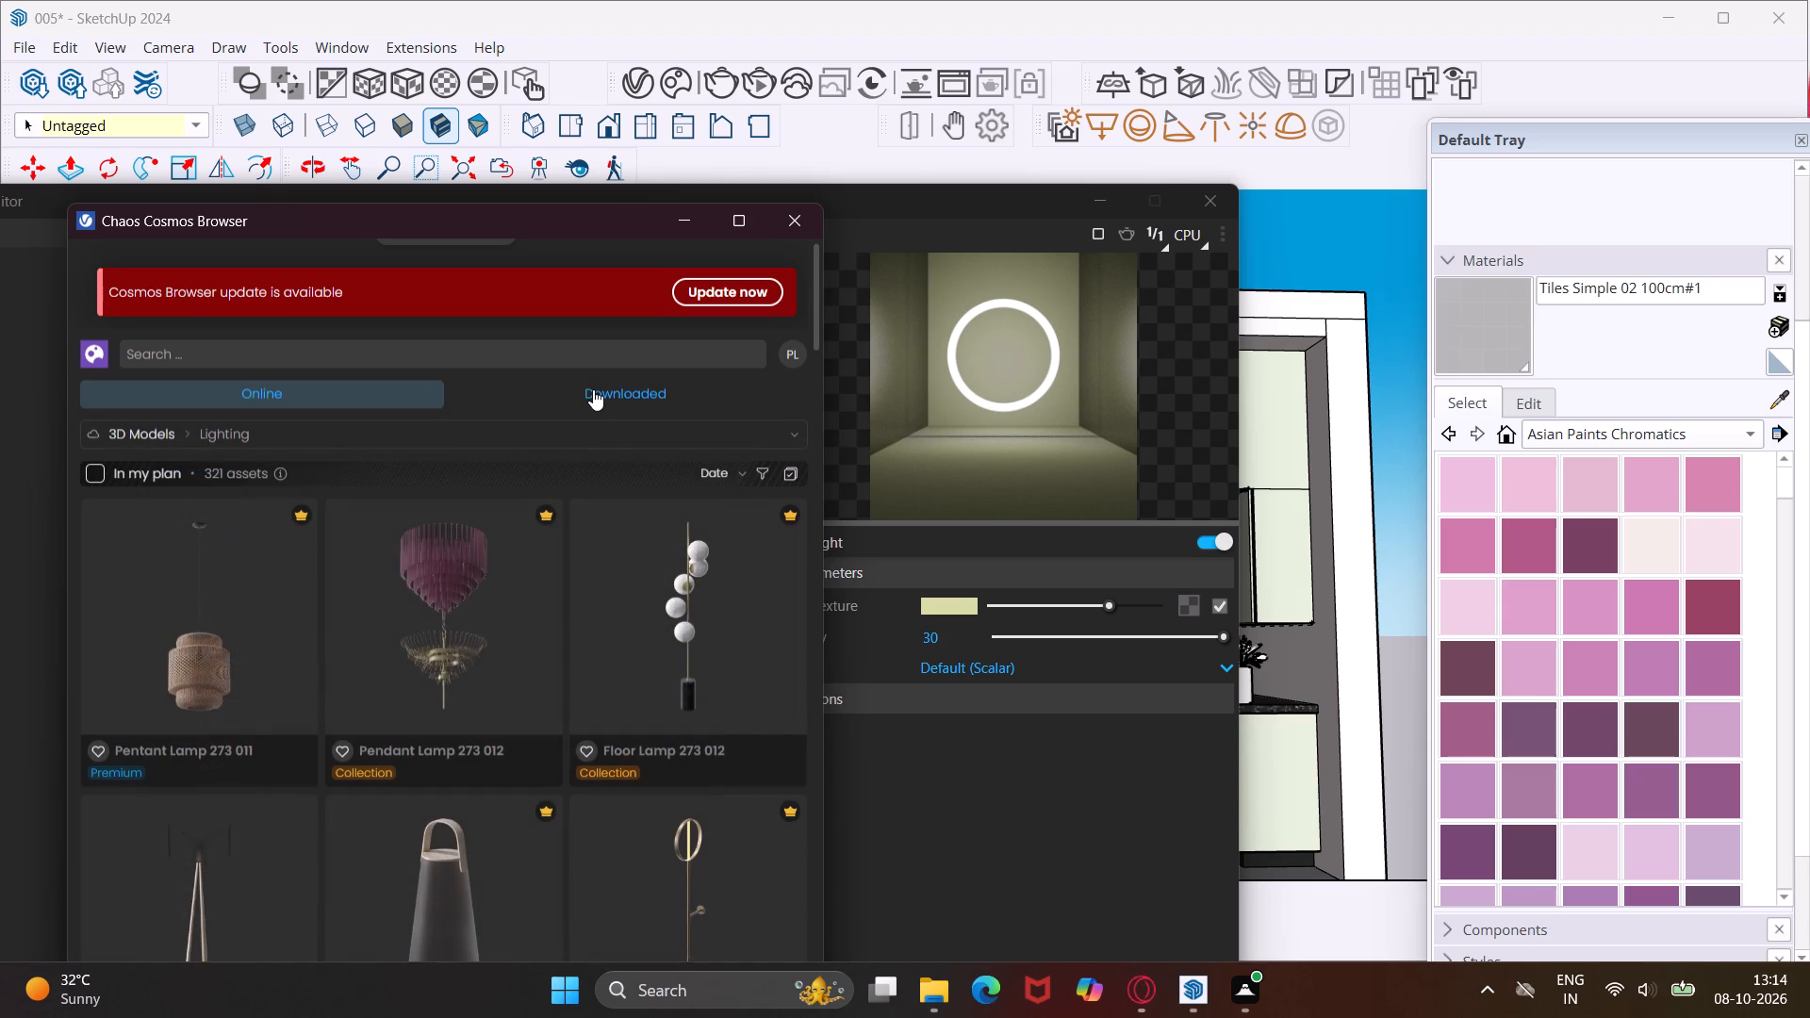
left_click(628, 431)
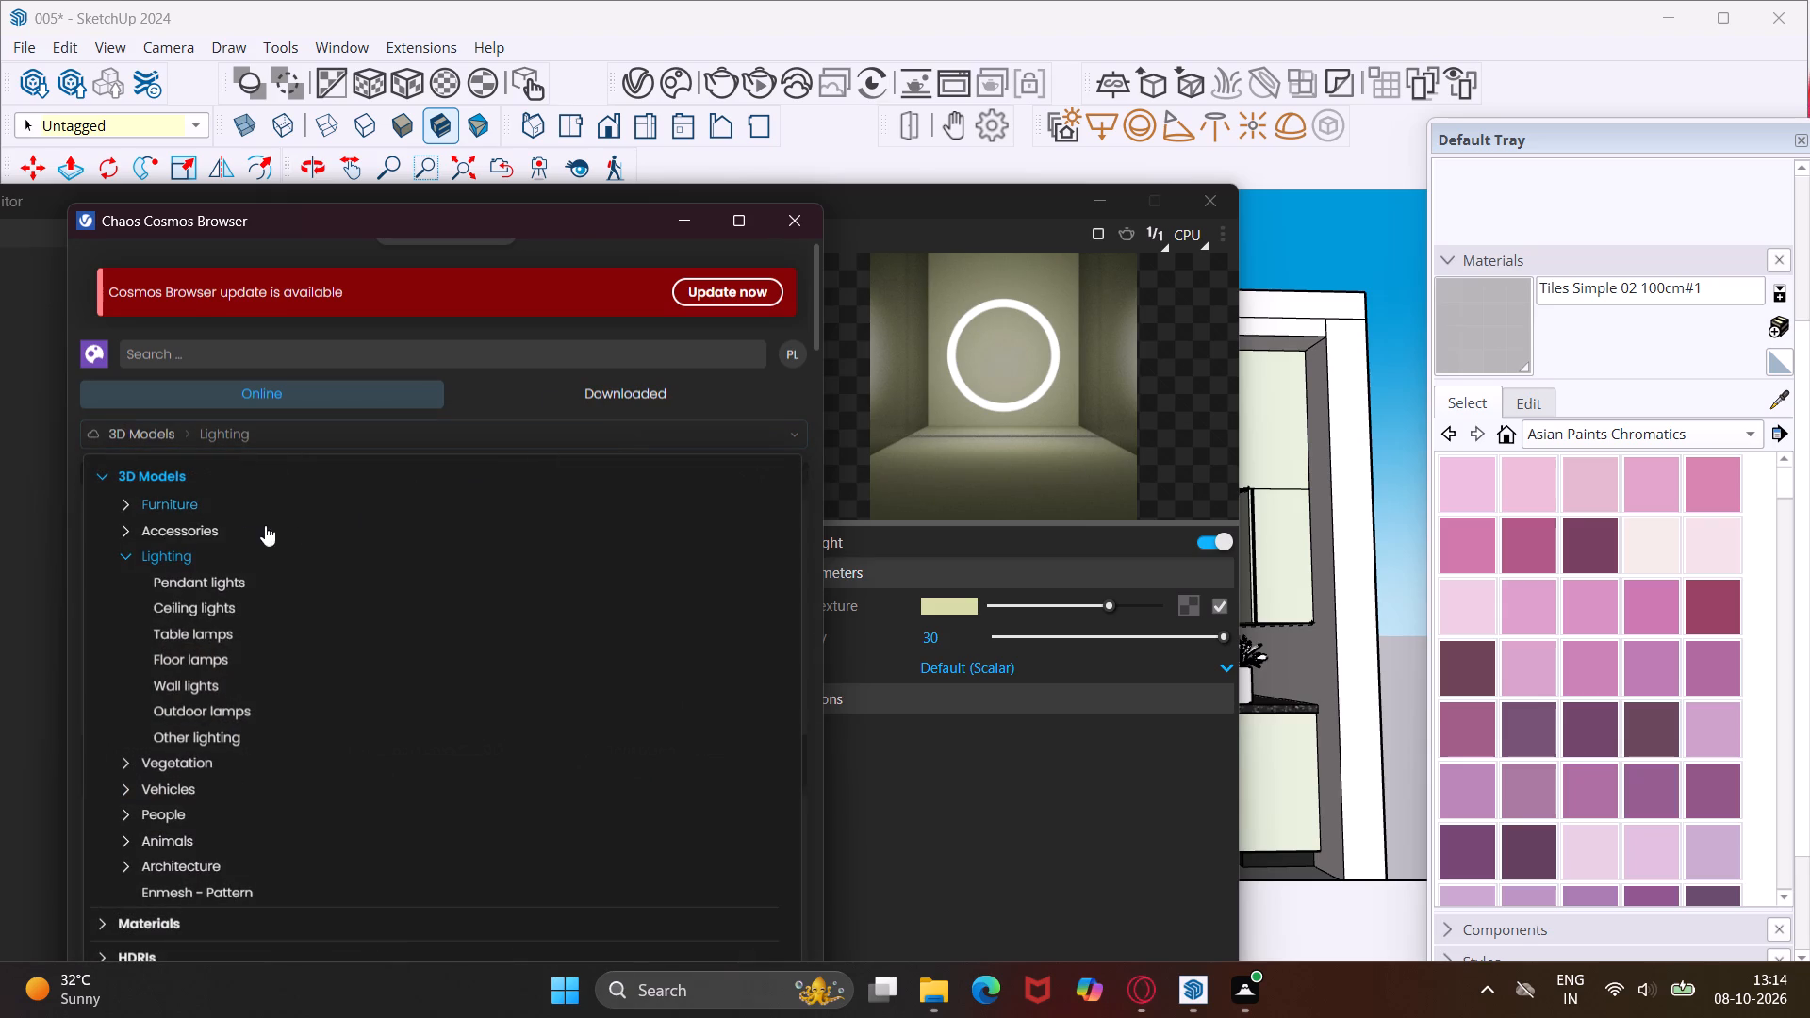
left_click(216, 602)
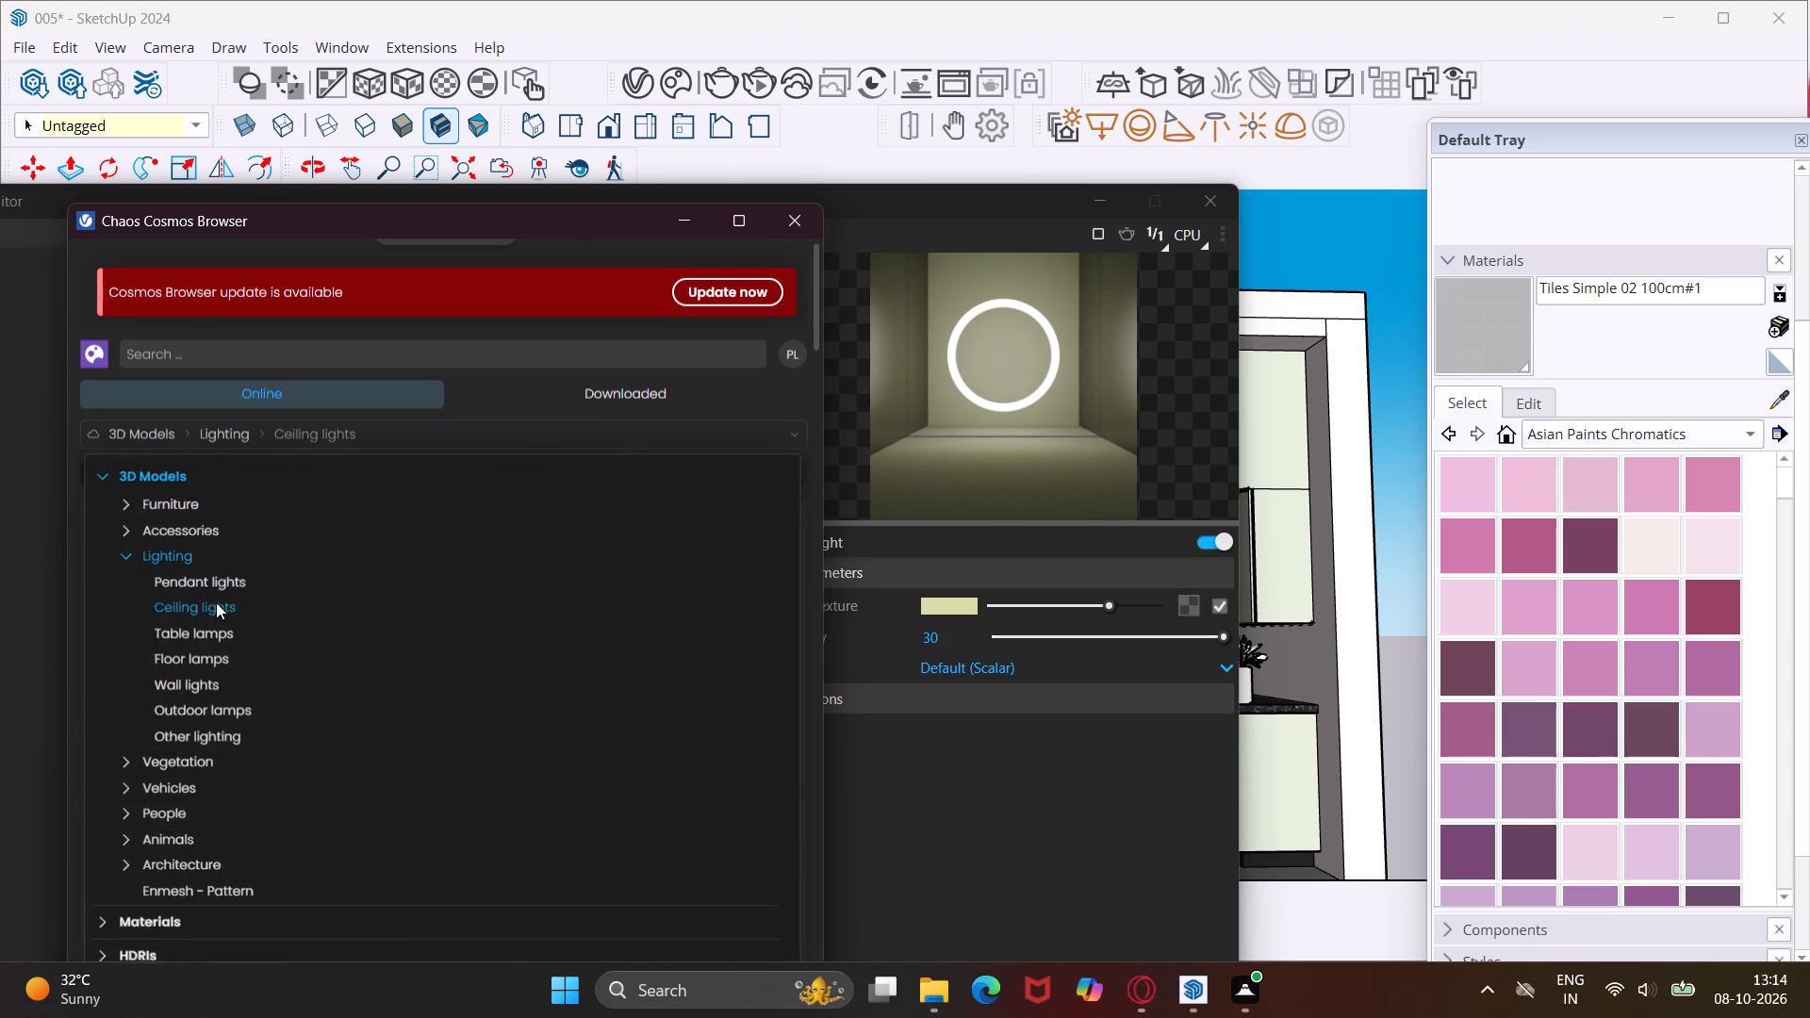
Import the Tlon Light 650 Ceiling 152 007 fixture from the Cosmos ceiling lights.
scroll(398, 644, "down", 5)
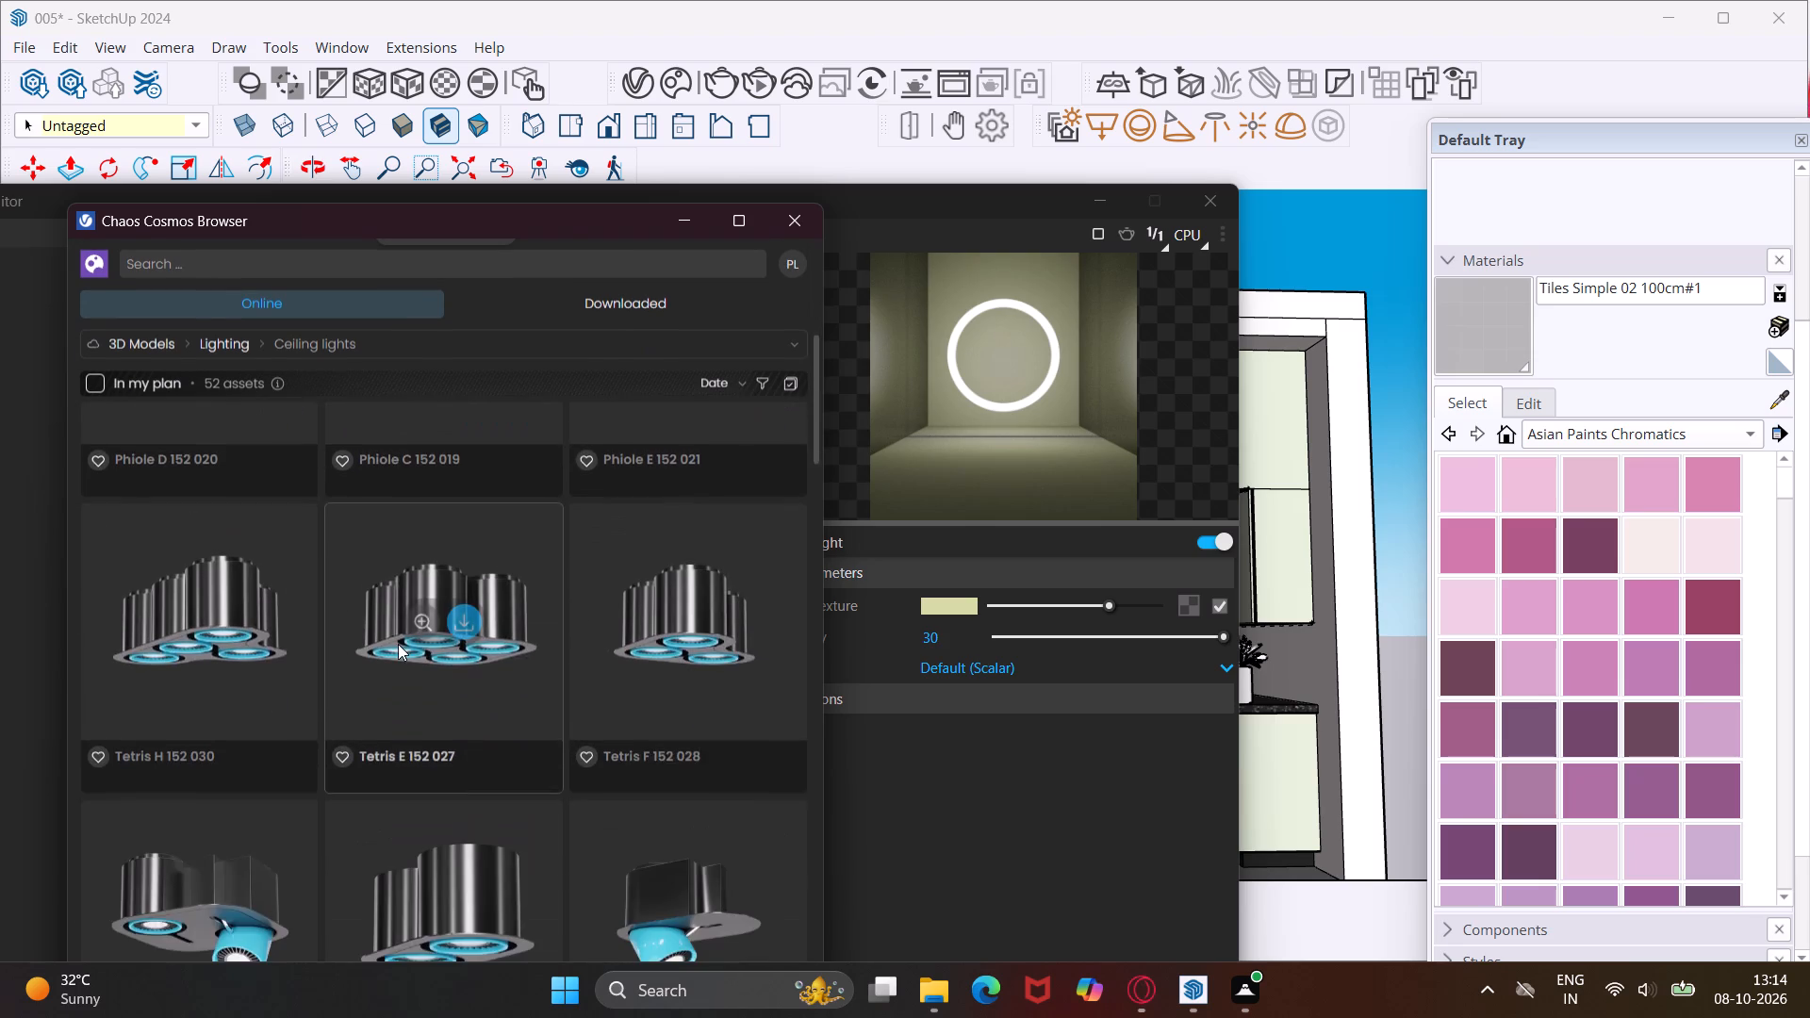
scroll(398, 644, "down", 9)
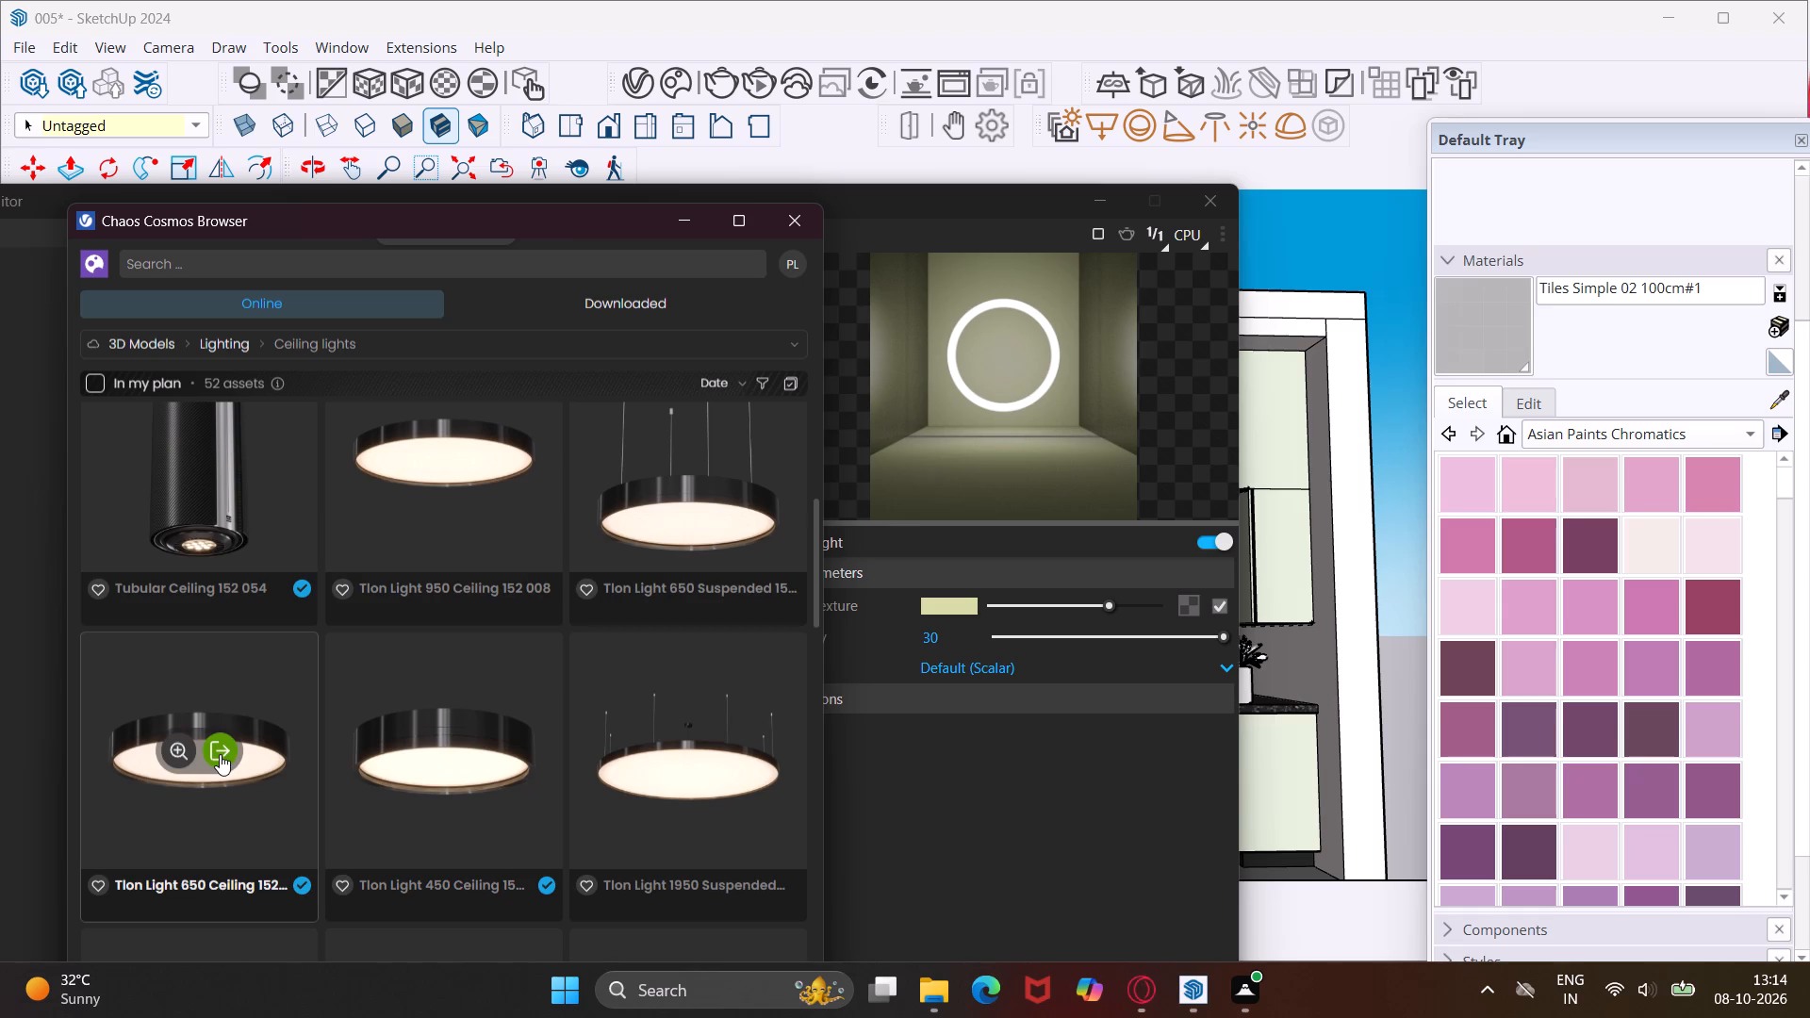
left_click(220, 754)
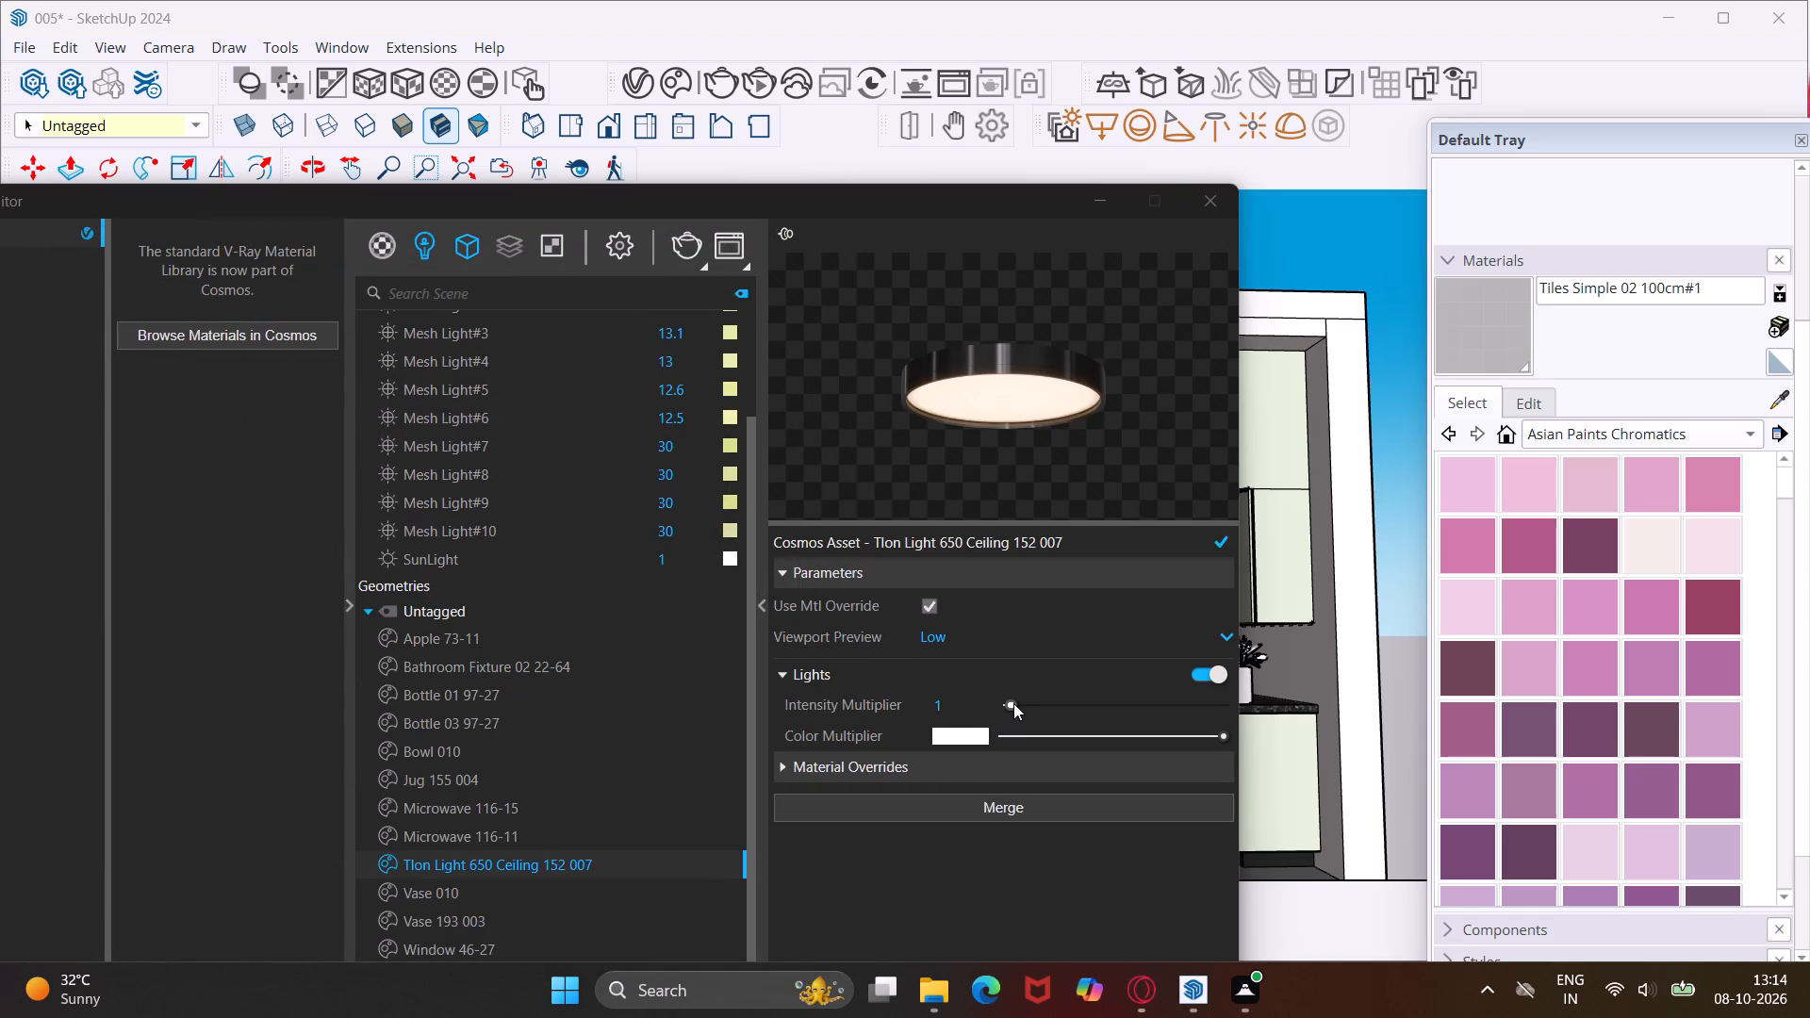
Set the imported ceiling light's intensity multiplier to about 22.8.
left_click_drag(1013, 703, 1072, 710)
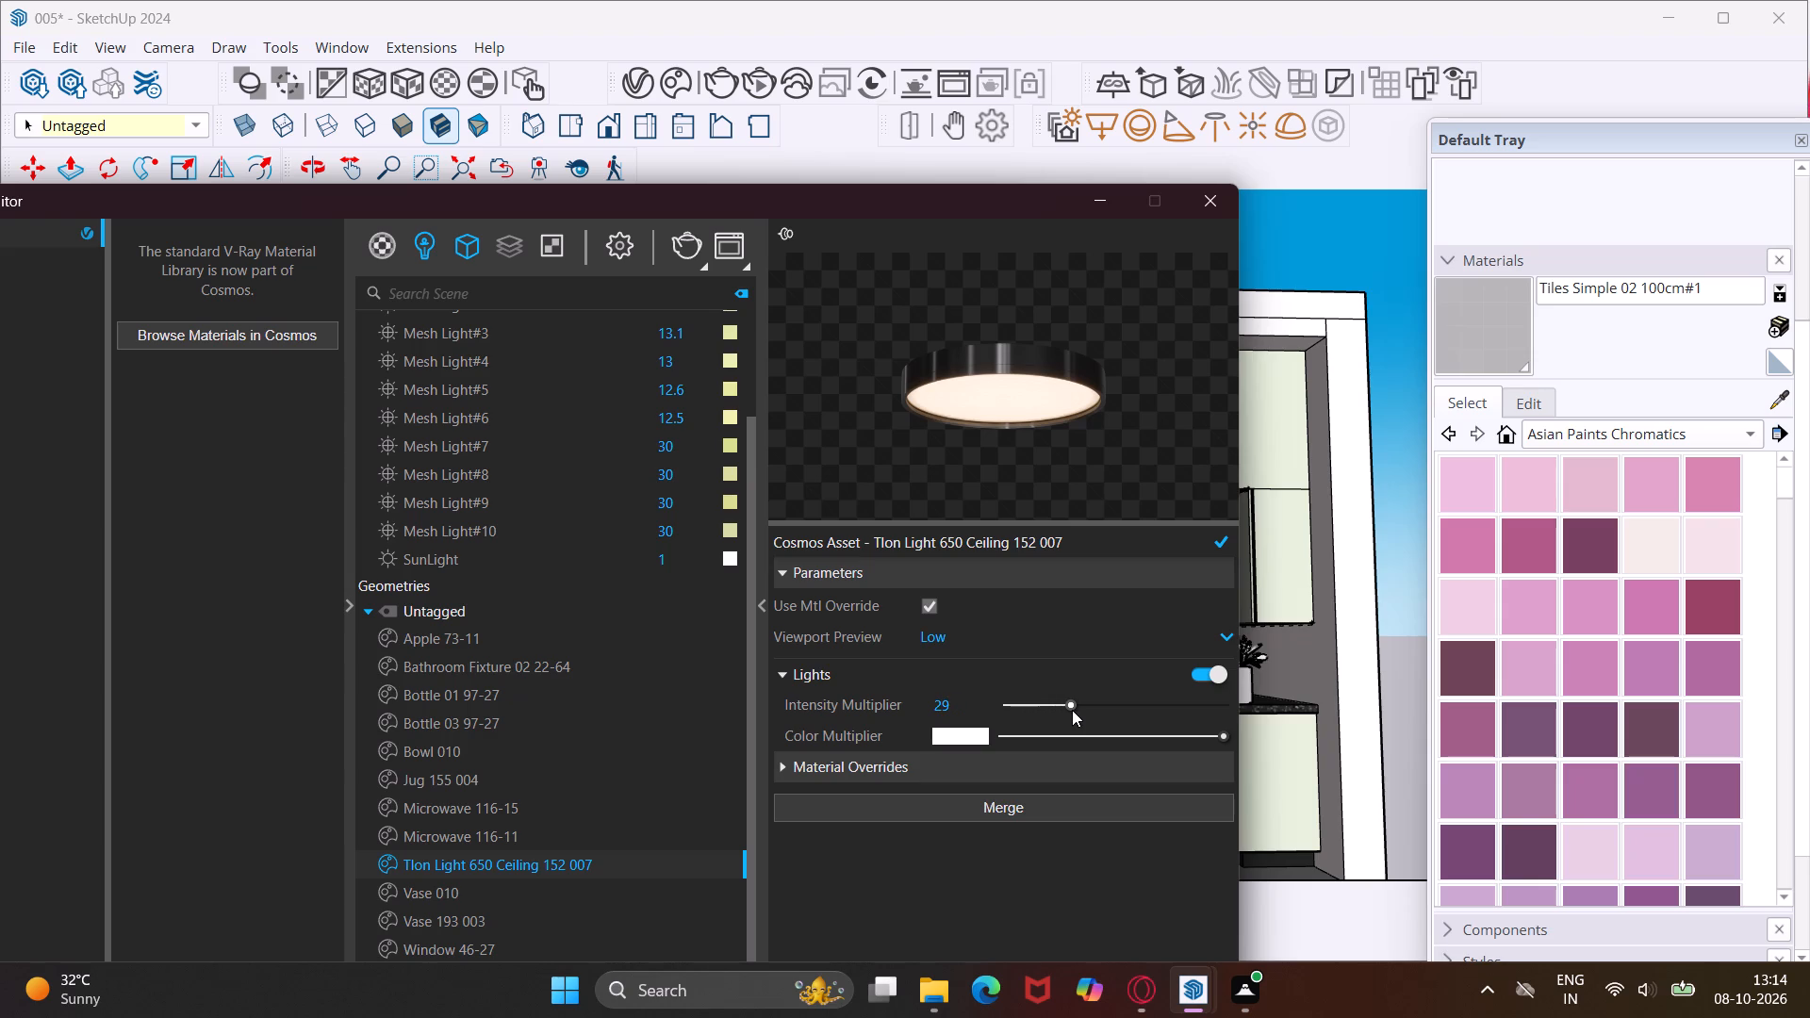
left_click_drag(1072, 710, 1056, 714)
left_click_drag(1056, 714, 1058, 715)
Set the ceiling light's colour multiplier to a pale warm yellow of about R 0.956, G 0.948, B 0.814, and minimise the Asset Editor.
left_click(956, 740)
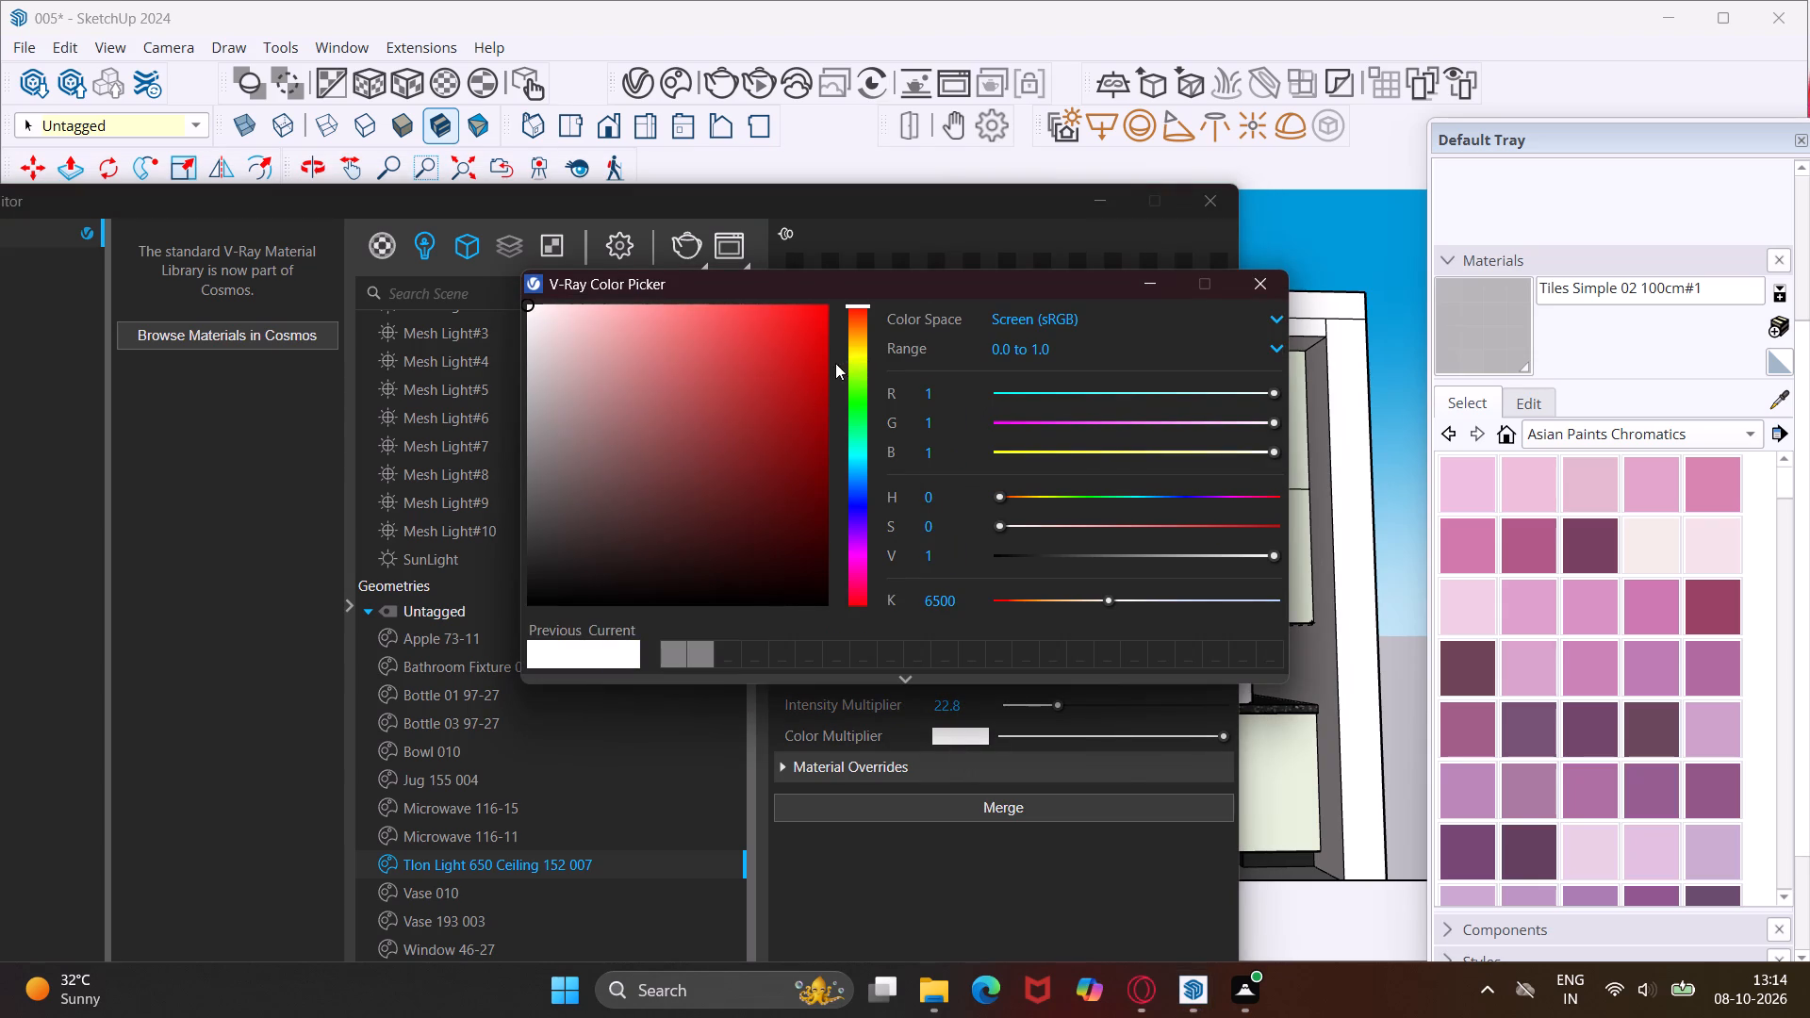
left_click(850, 353)
left_click(589, 336)
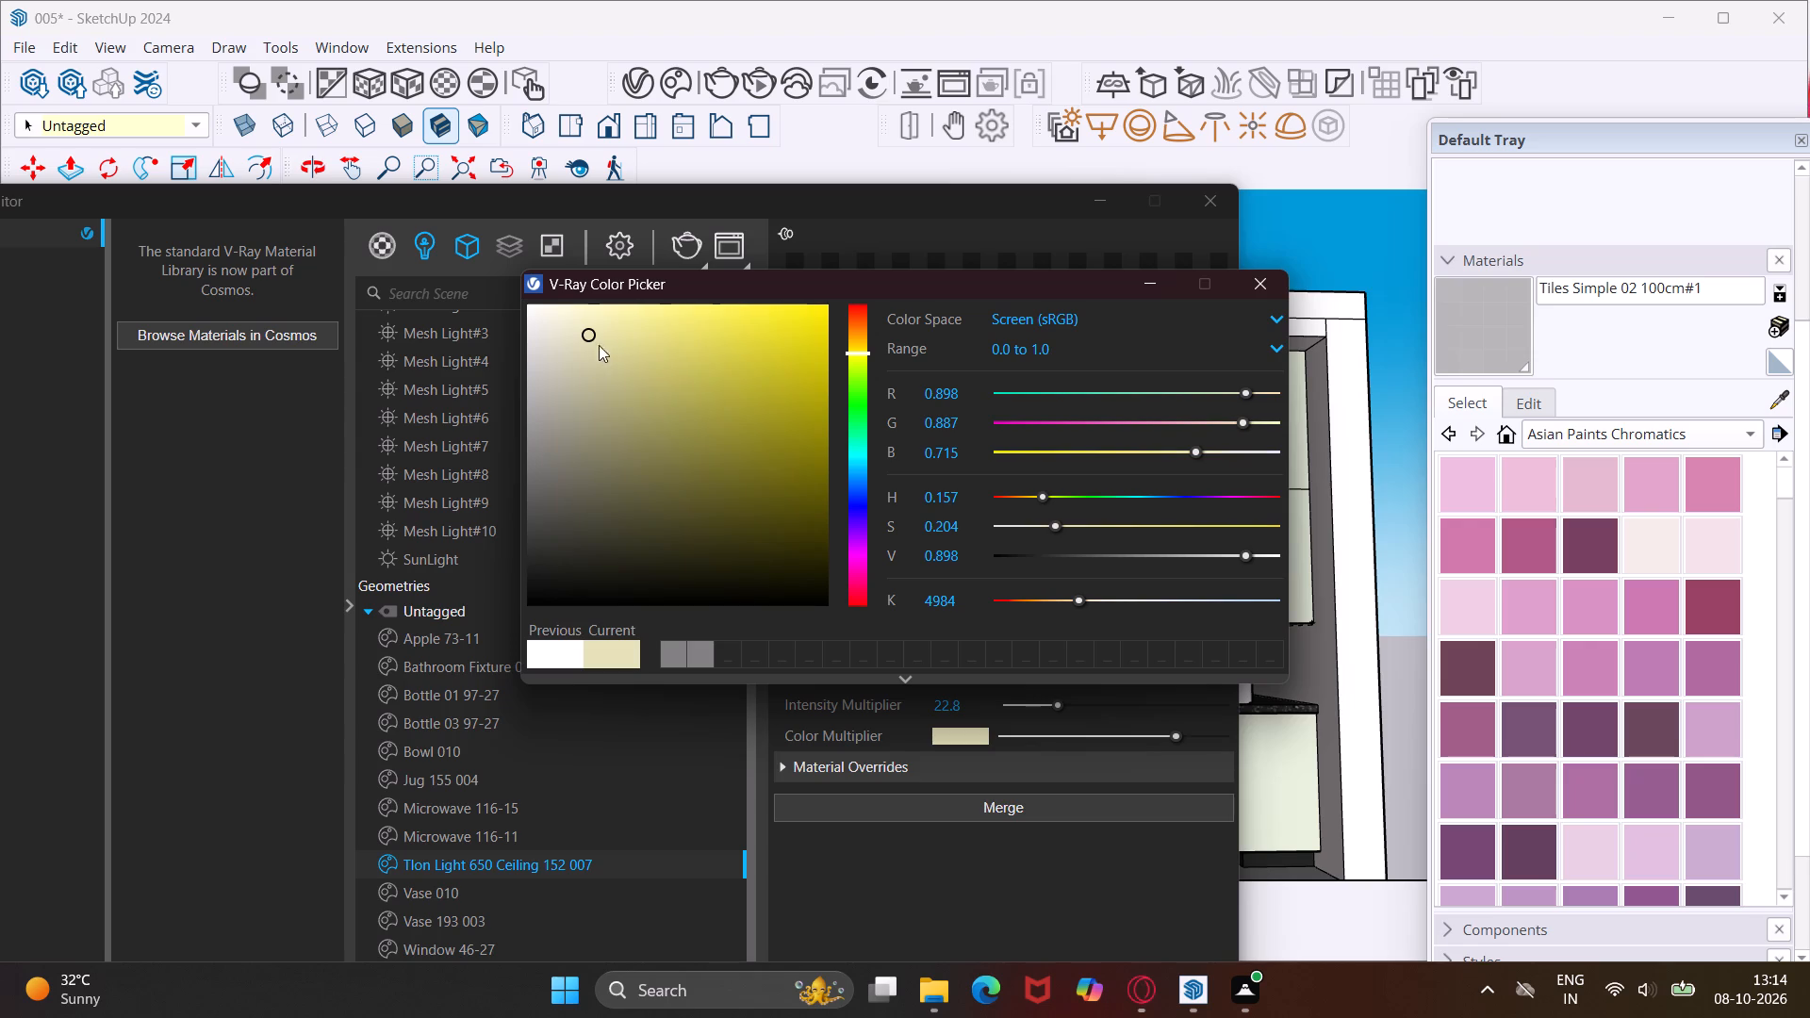
left_click(572, 318)
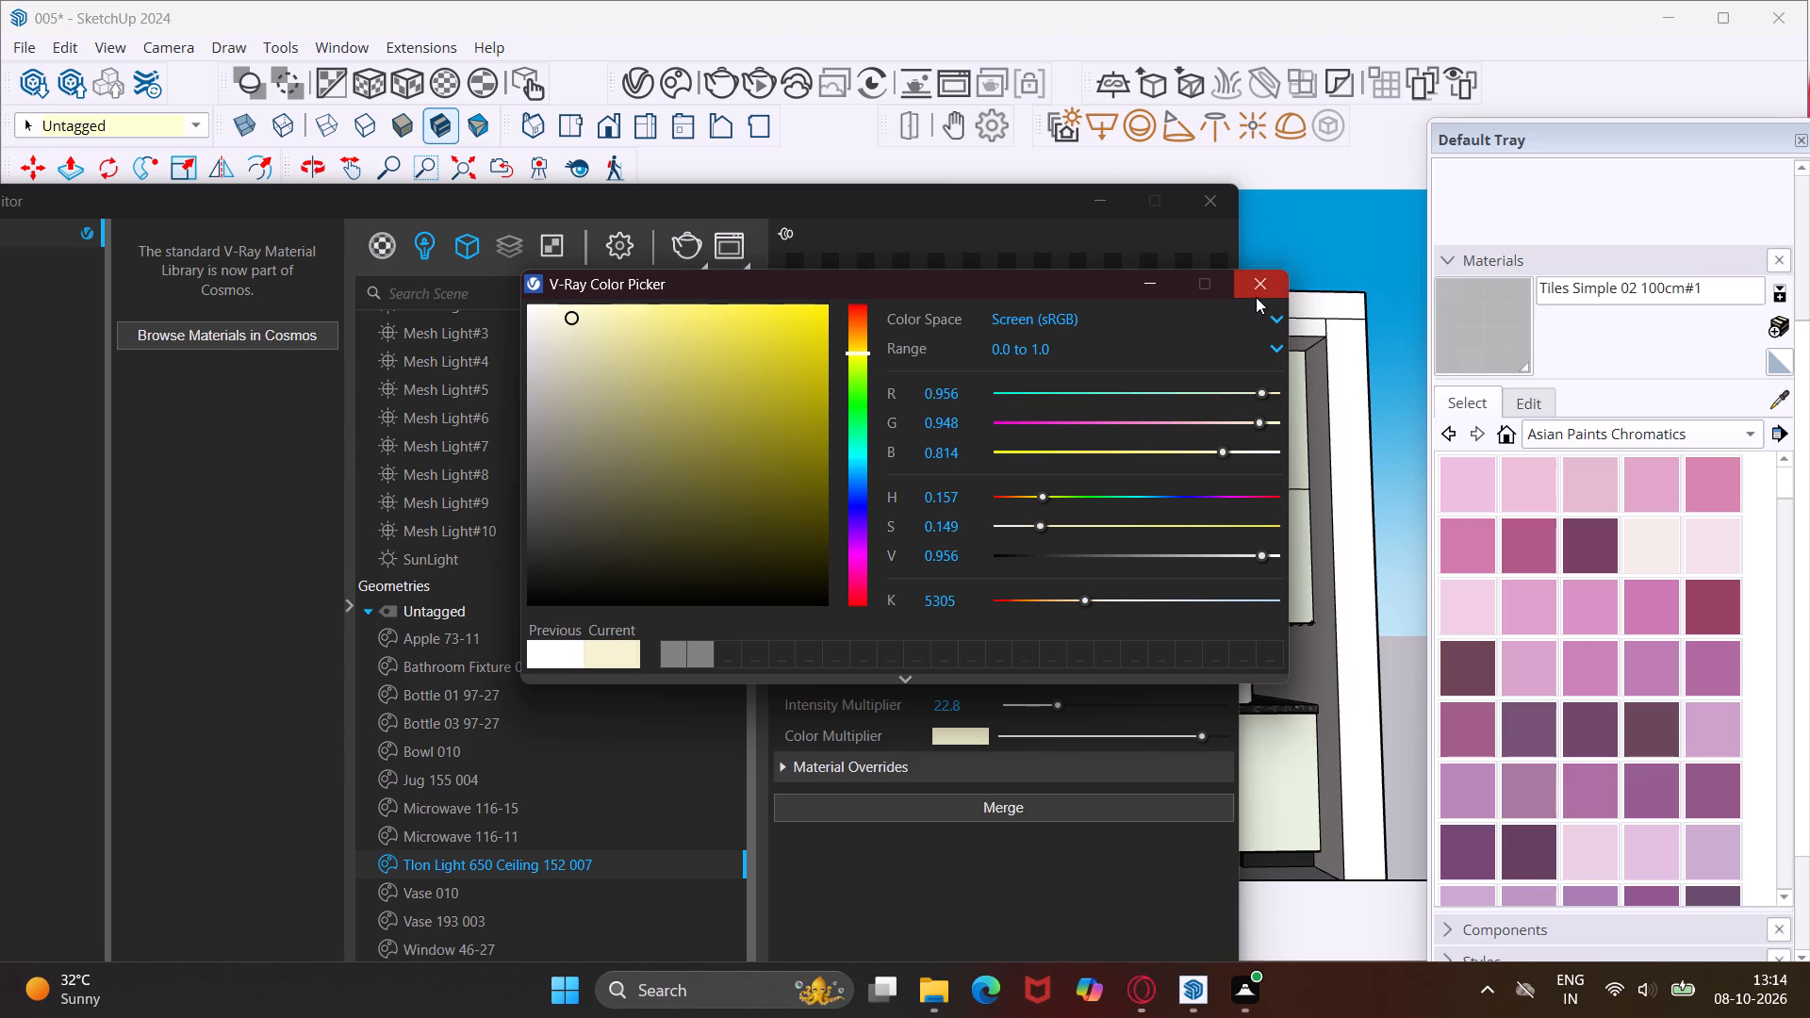
left_click(1258, 294)
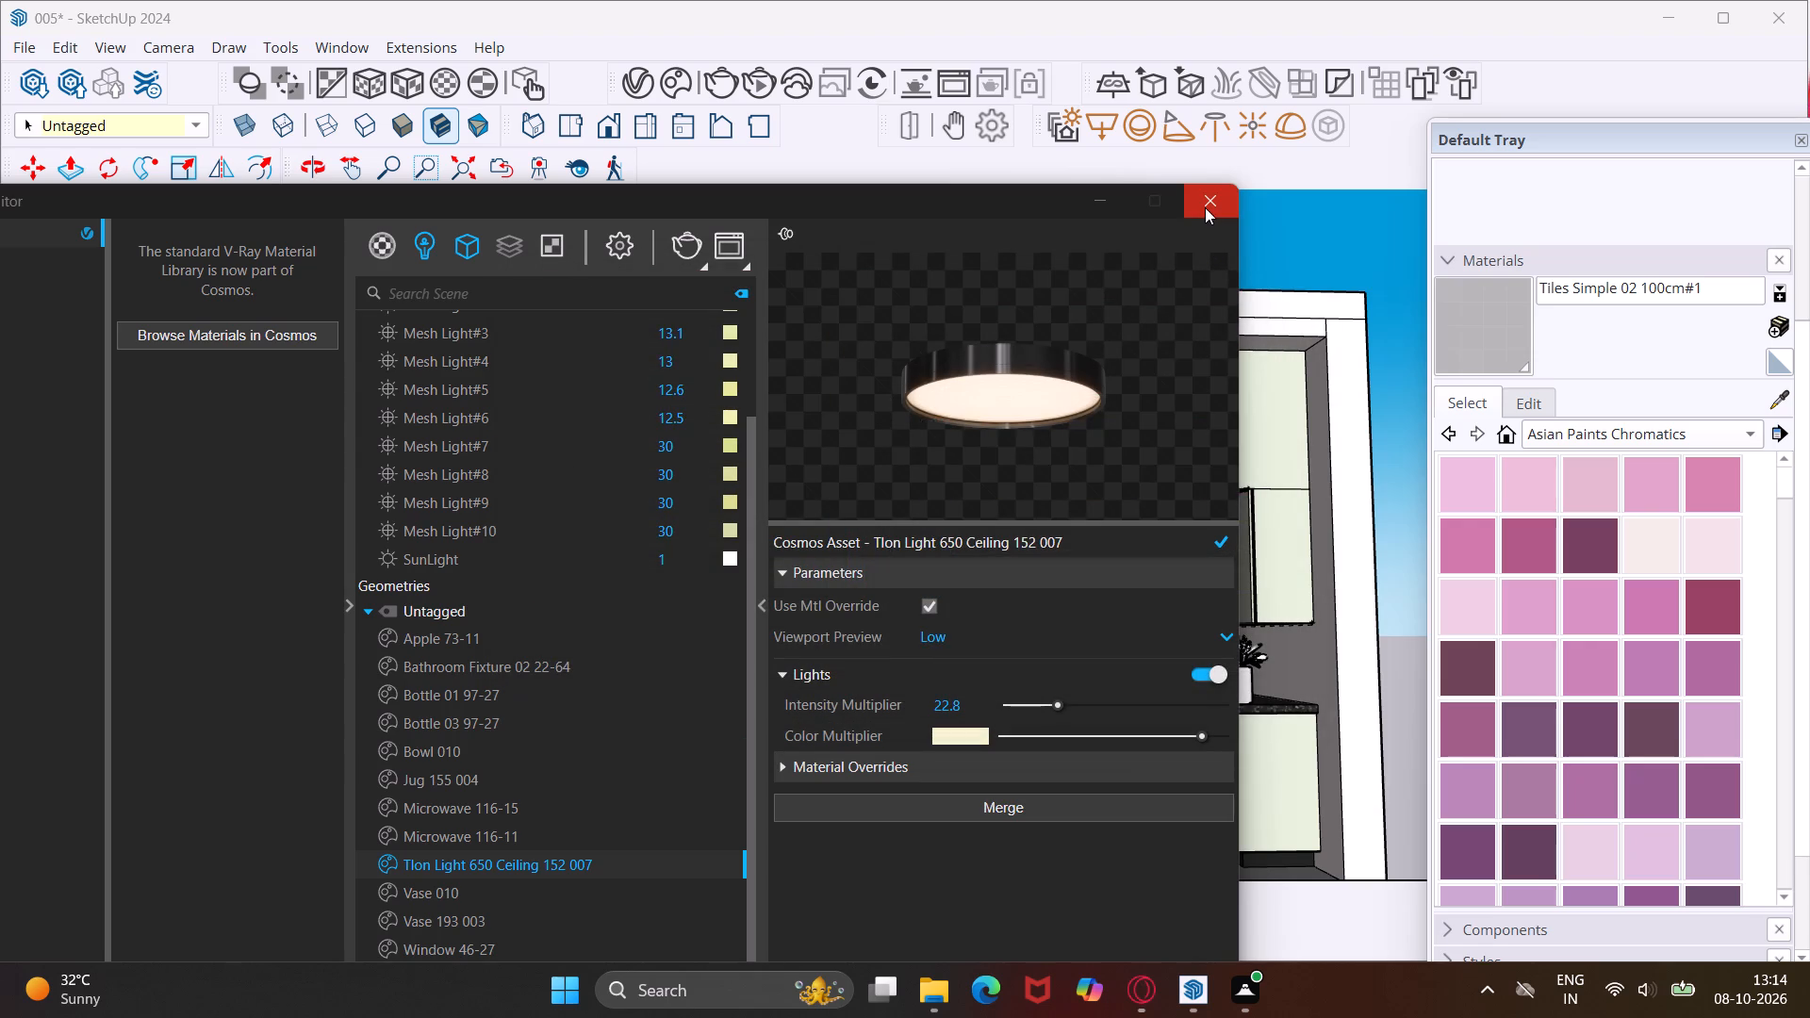
left_click(1094, 205)
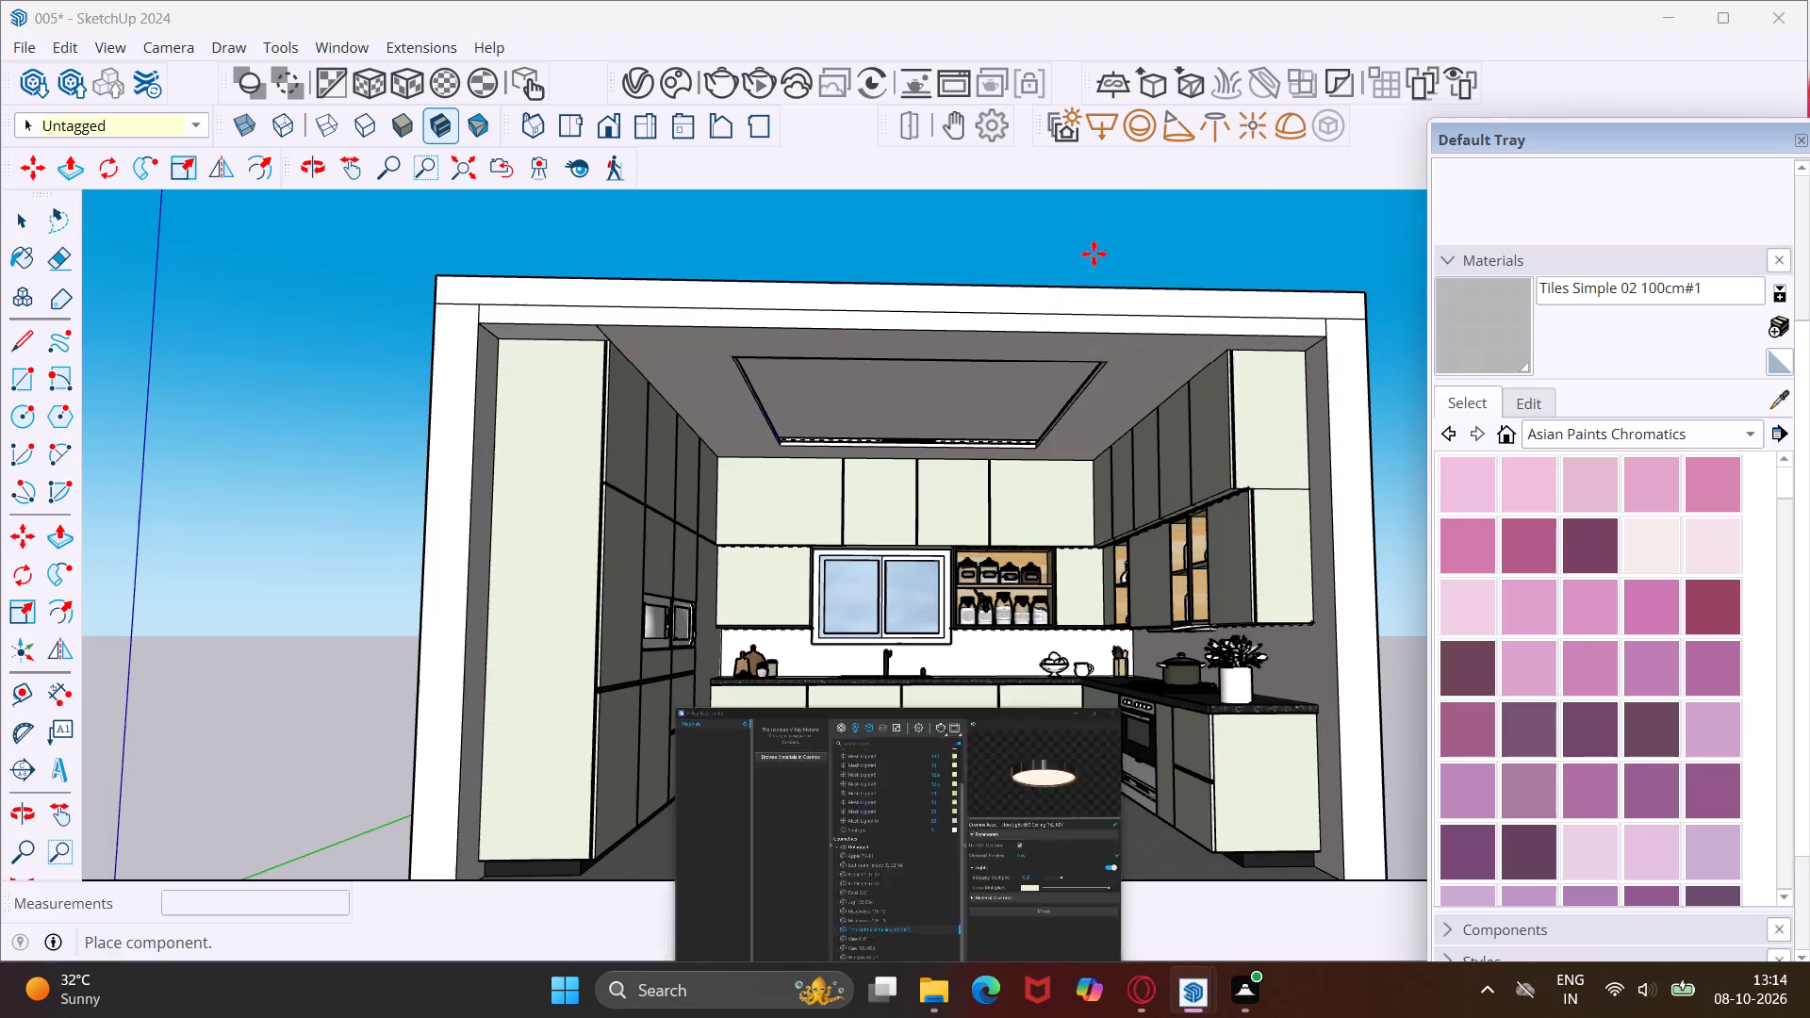
Place one ceiling light on the kitchen ceiling beside the recess's front corner near the tall cabinets, and close the Cosmos browser.
scroll(730, 393, "up", 3)
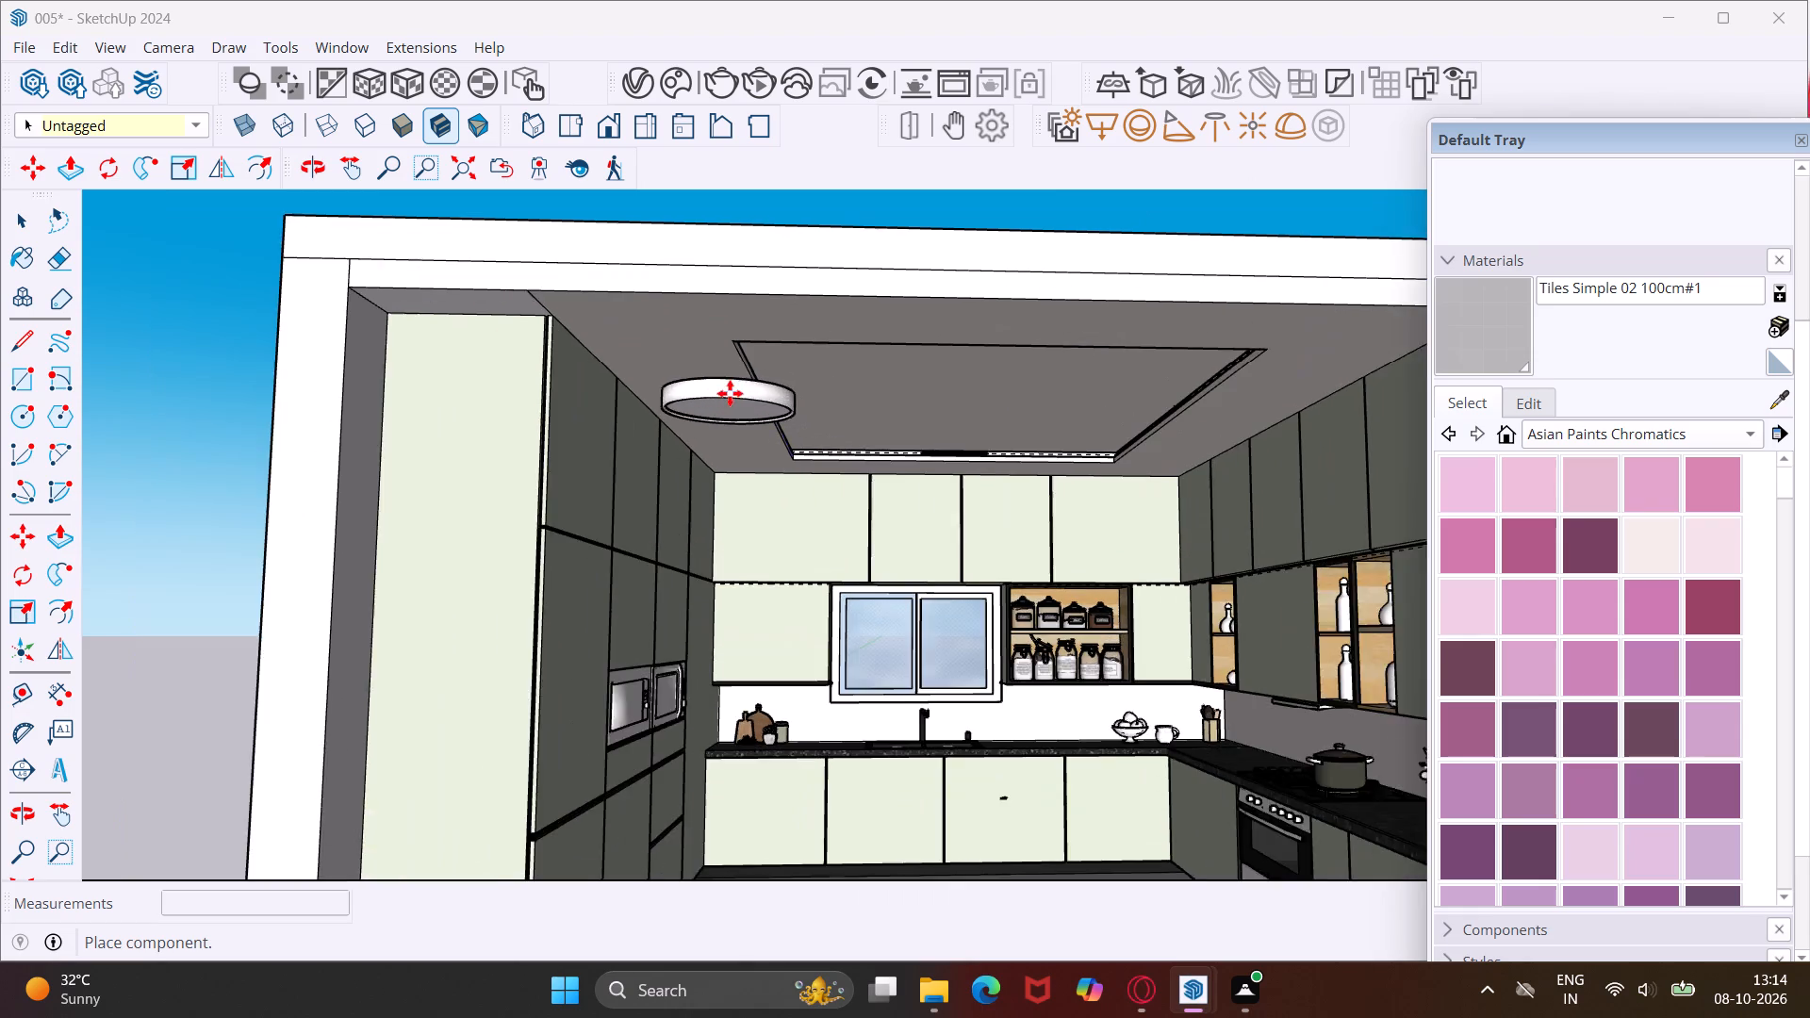
scroll(730, 393, "up", 2)
left_click(672, 350)
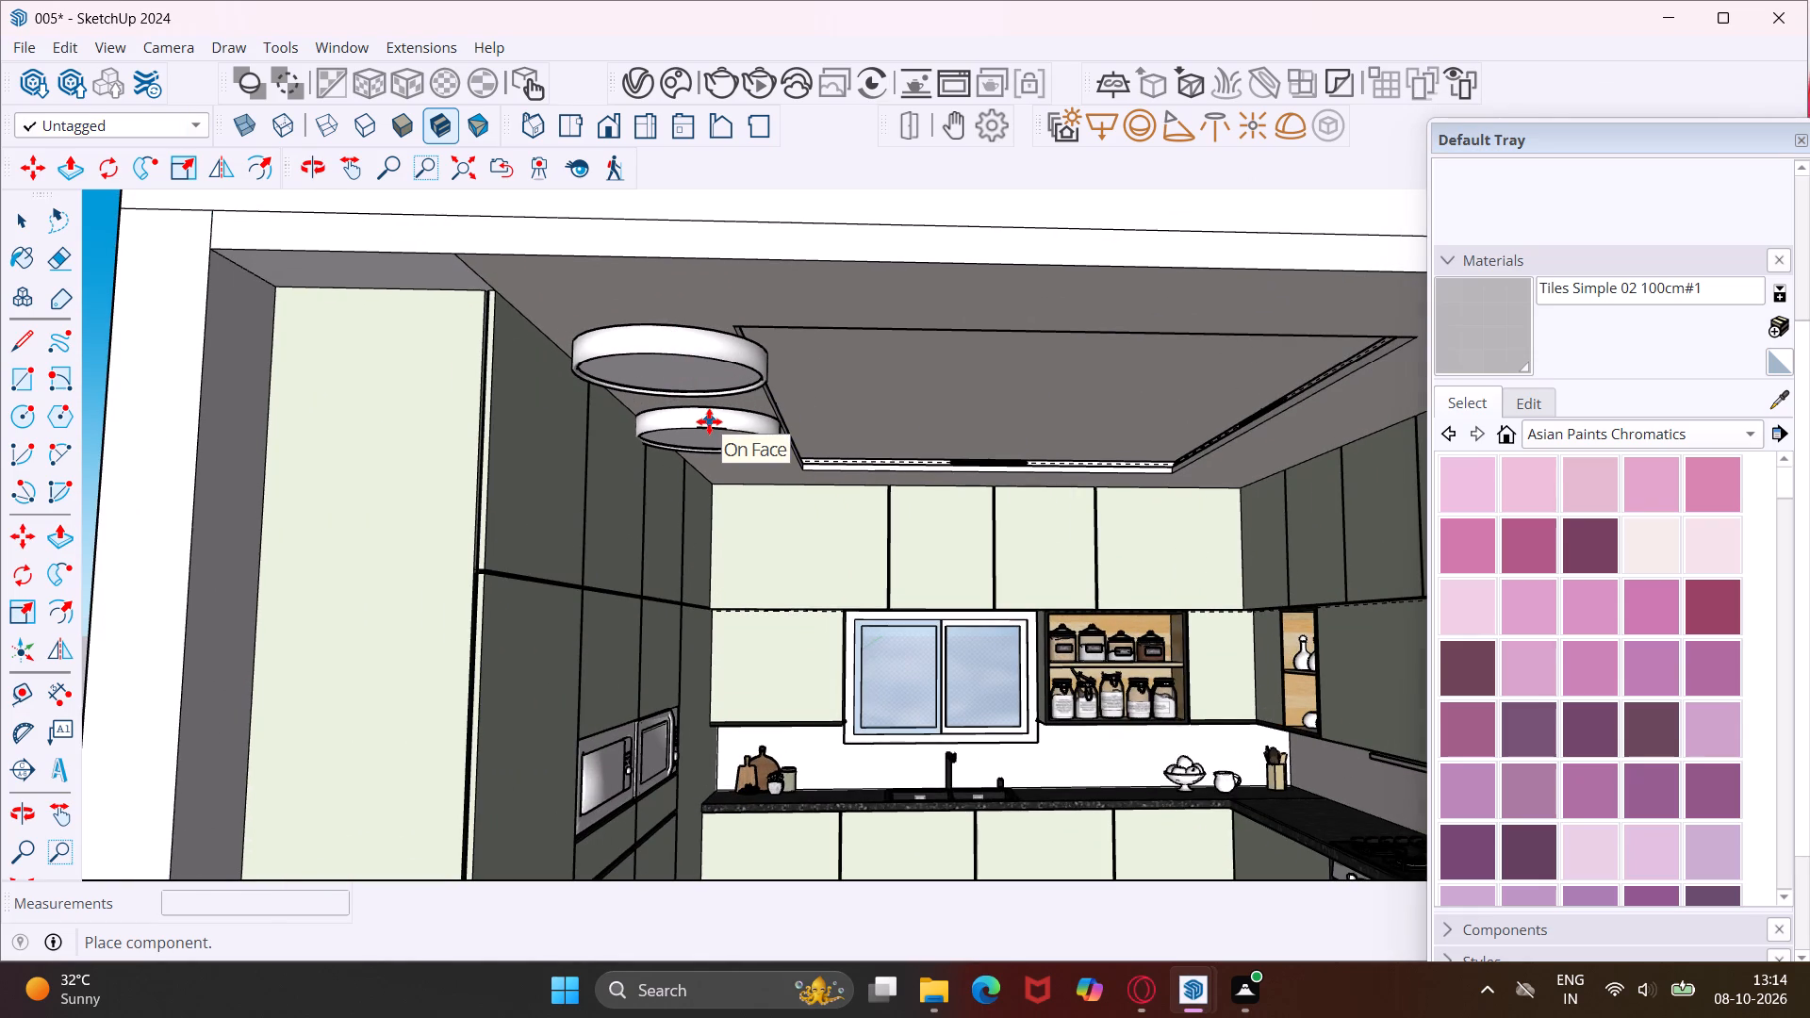
key("Escape")
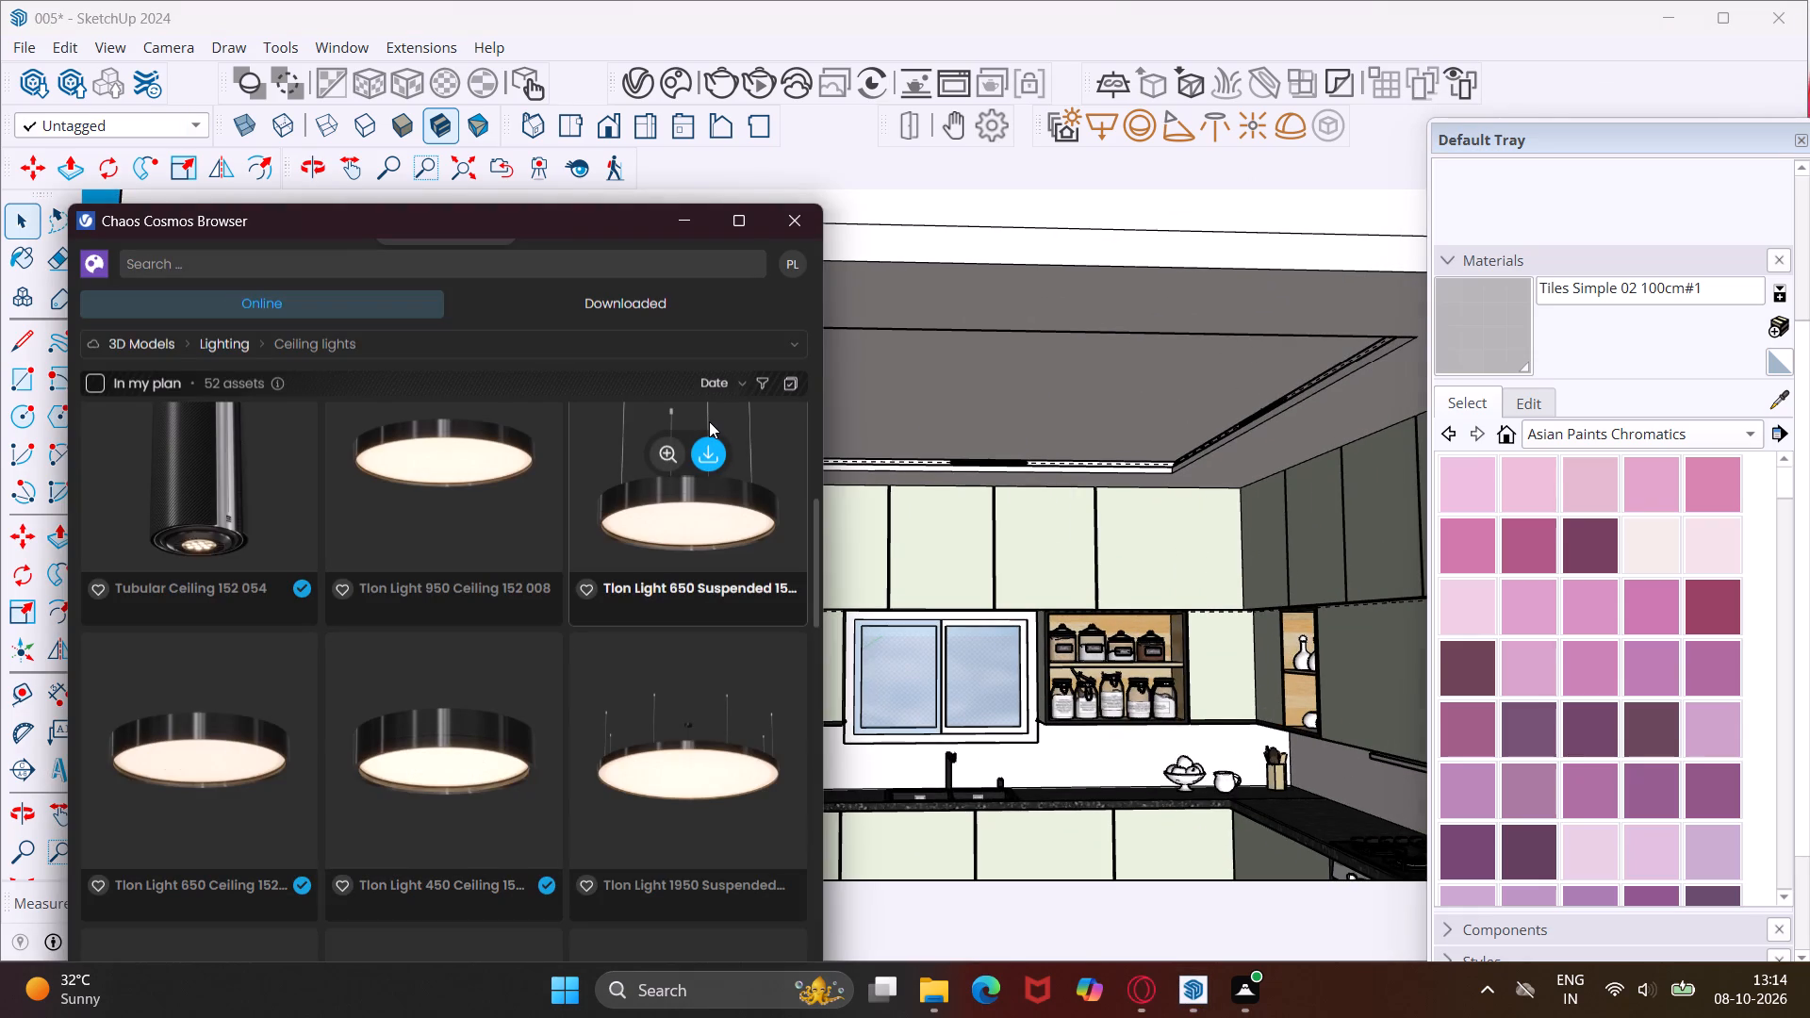
left_click(786, 215)
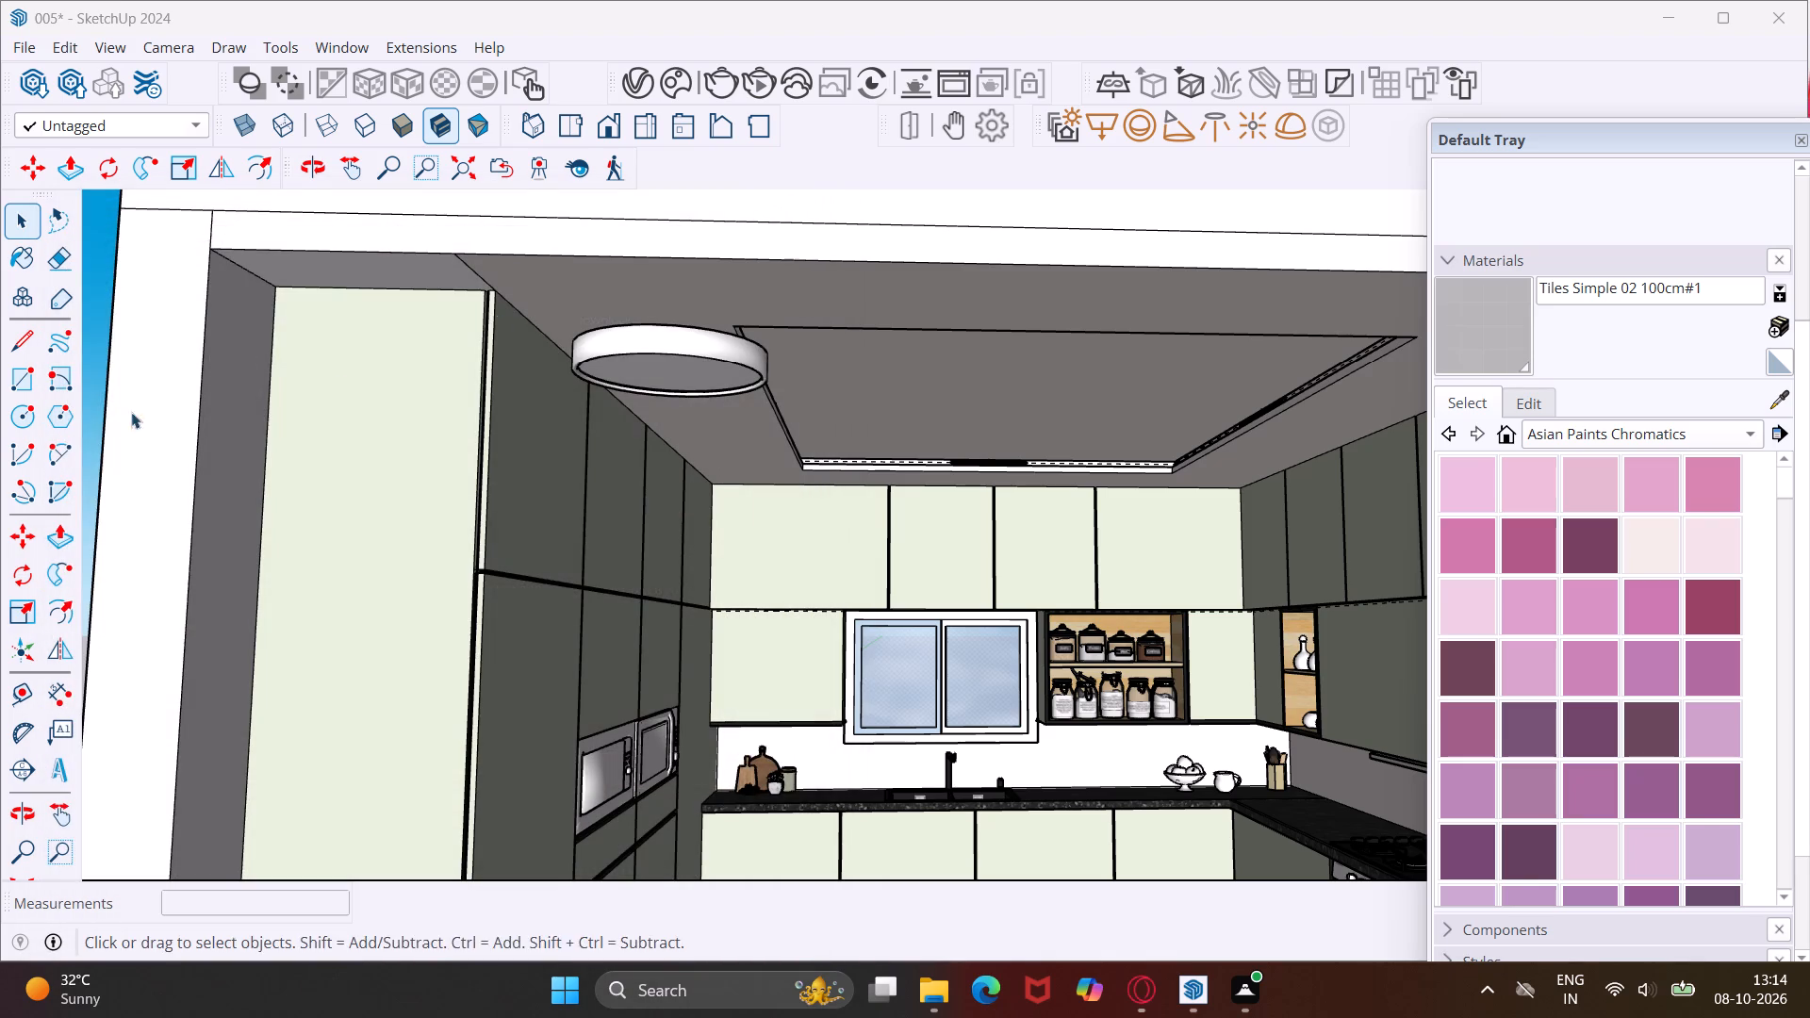
Scale the placed ceiling light down uniformly to about 0.22 of its size.
left_click(617, 354)
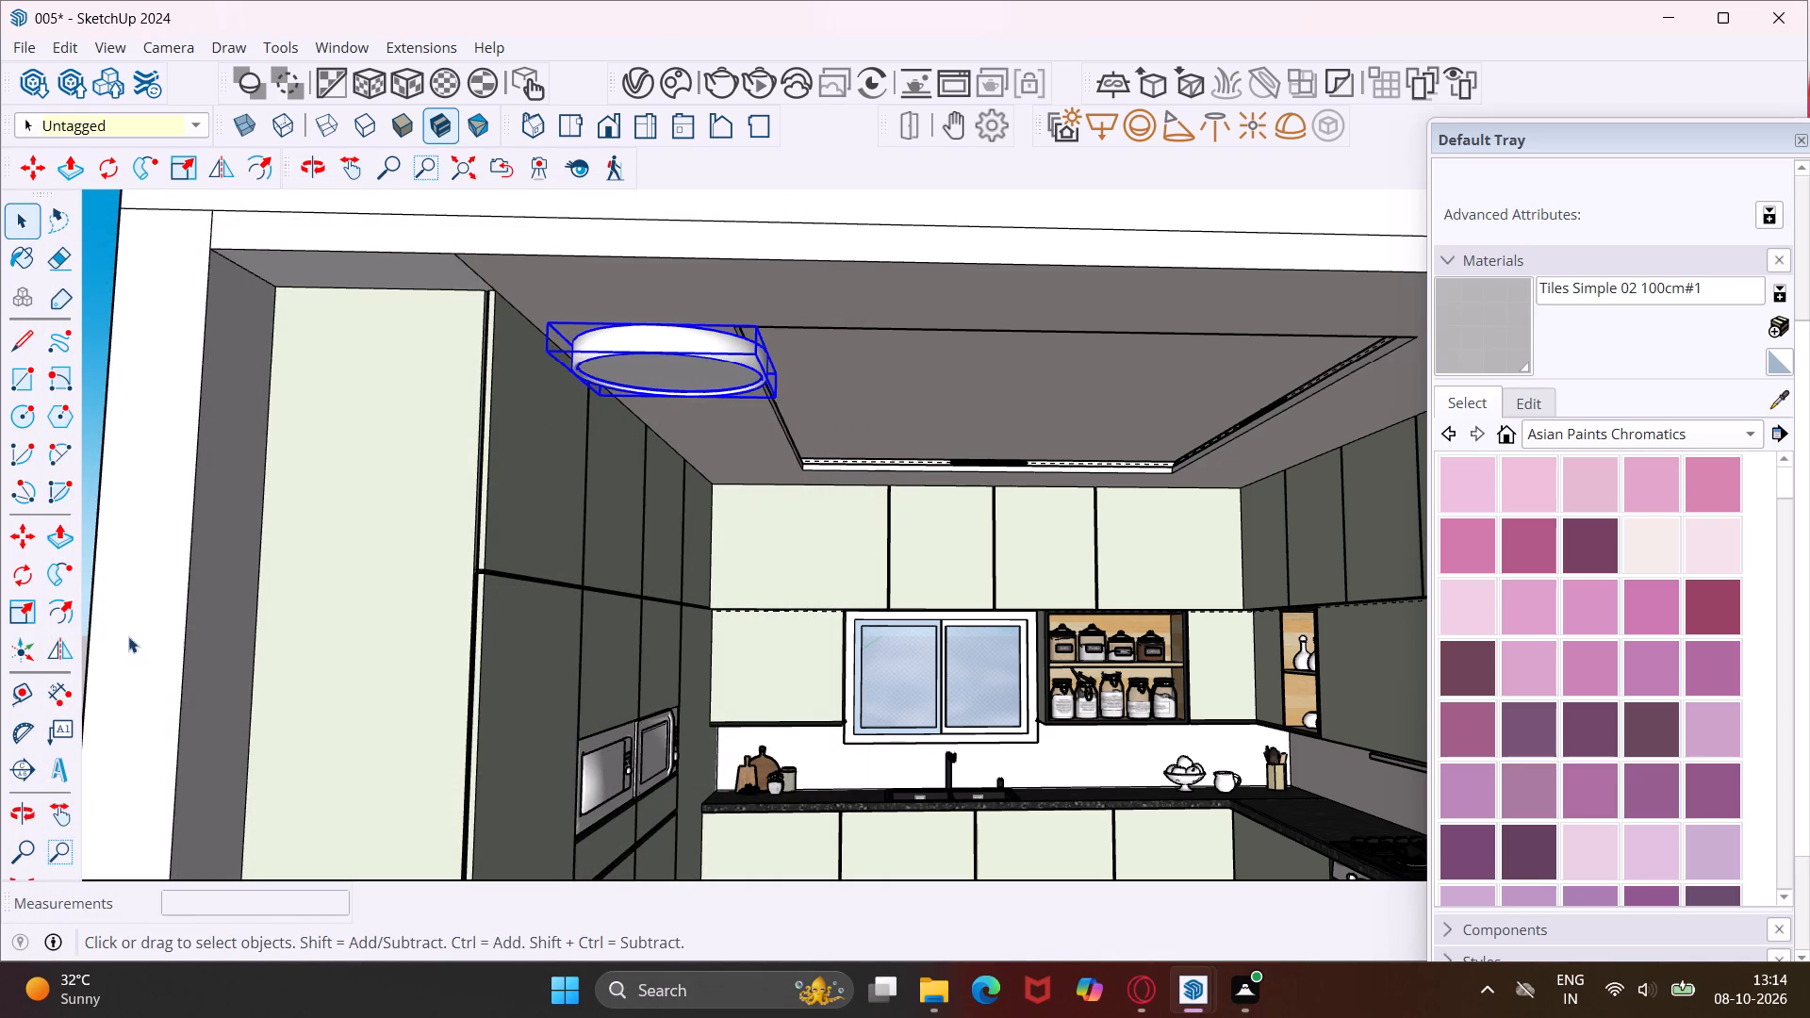
left_click(29, 626)
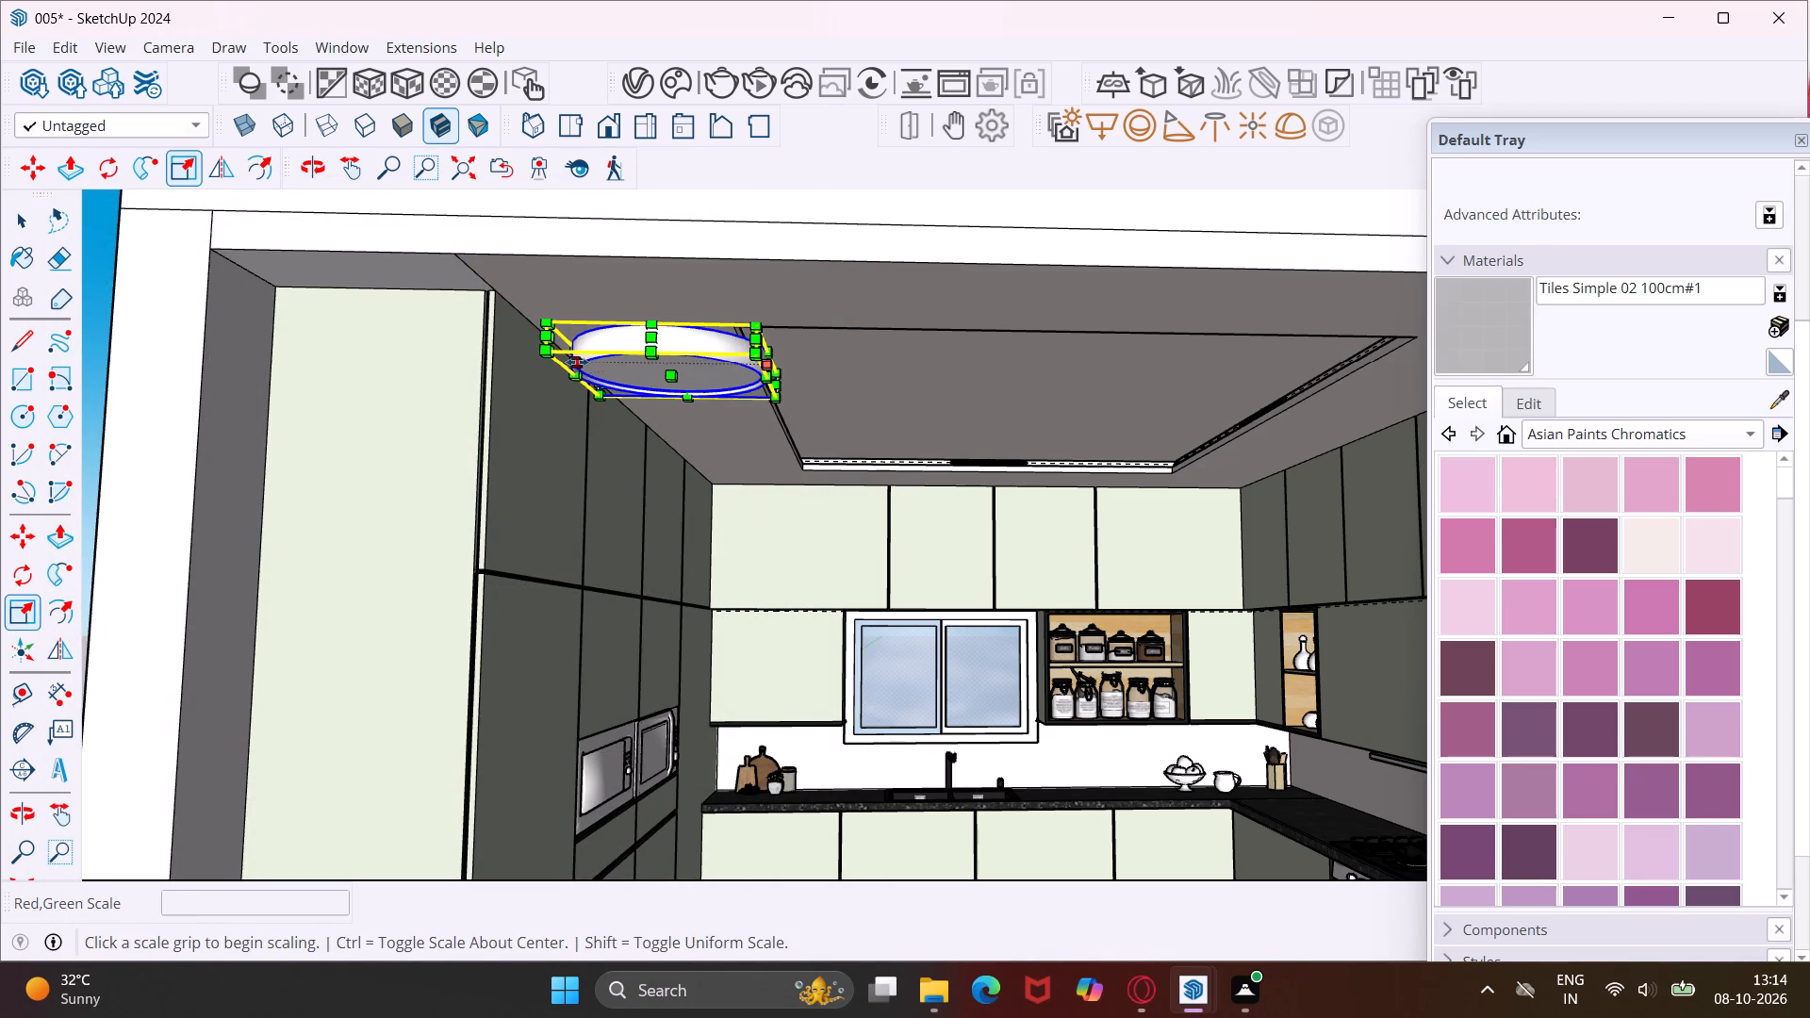
left_click_drag(554, 355, 603, 355)
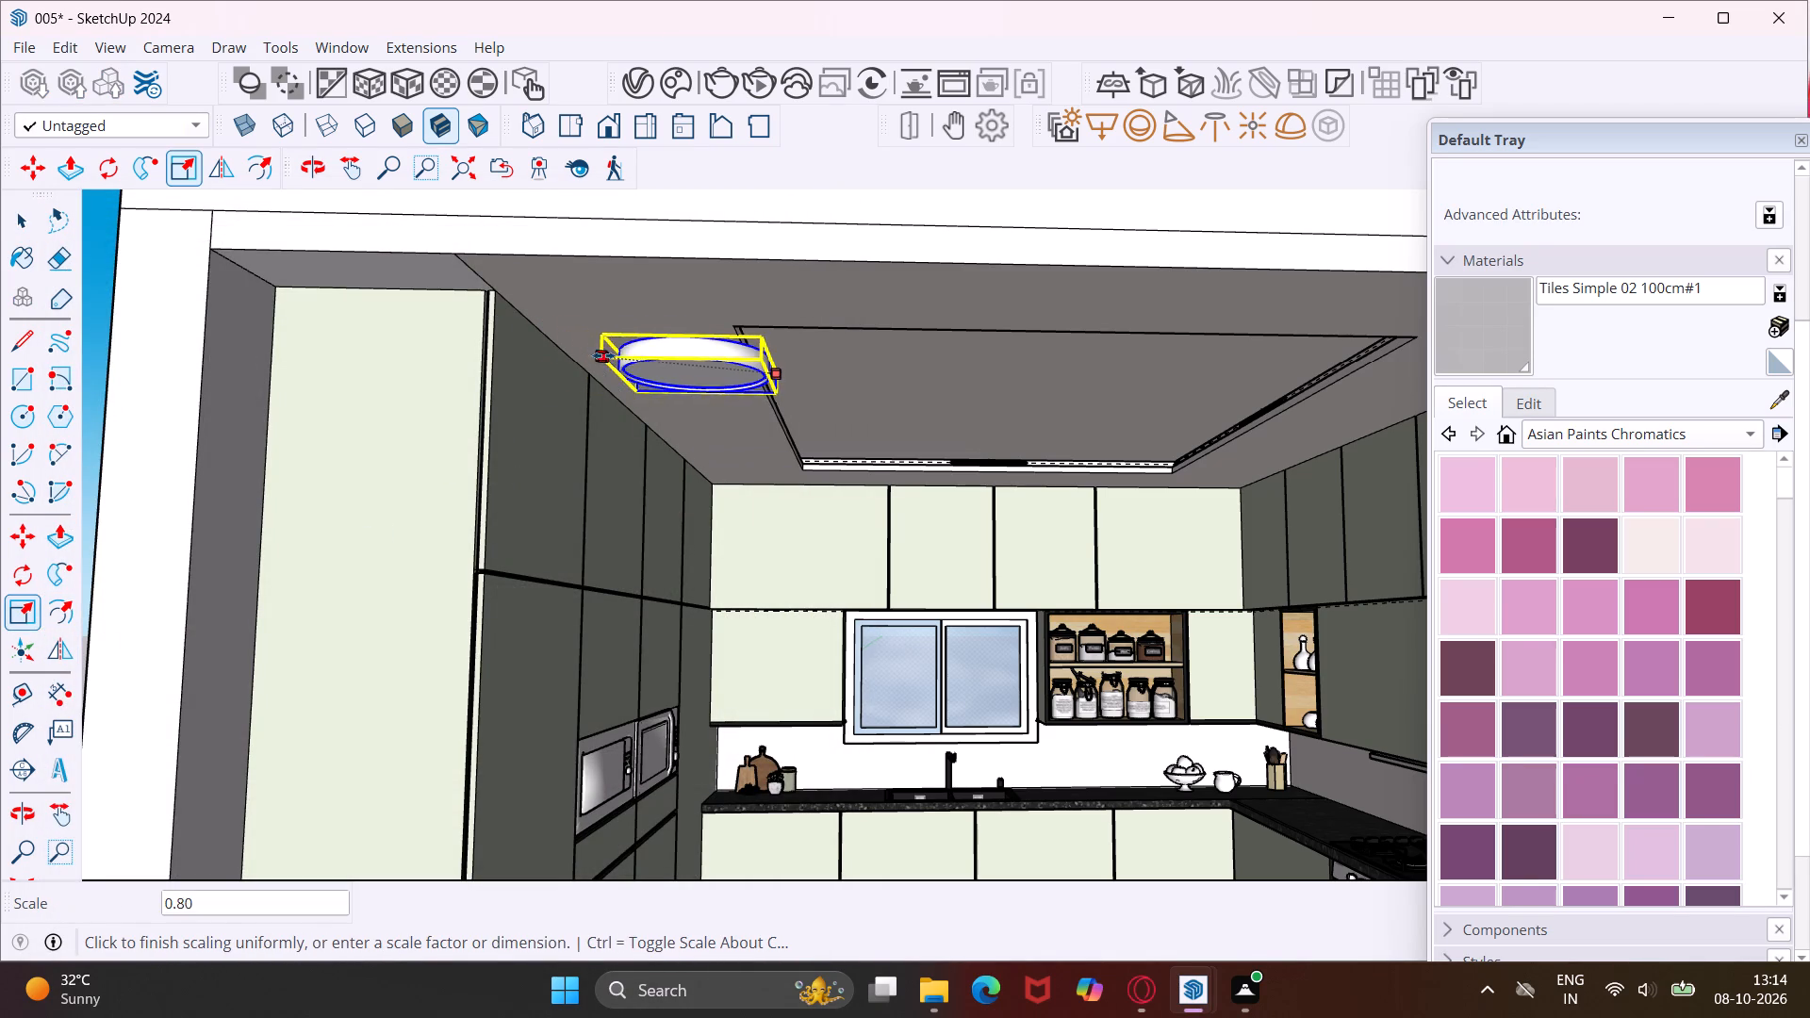
left_click_drag(603, 355, 678, 381)
left_click(701, 386)
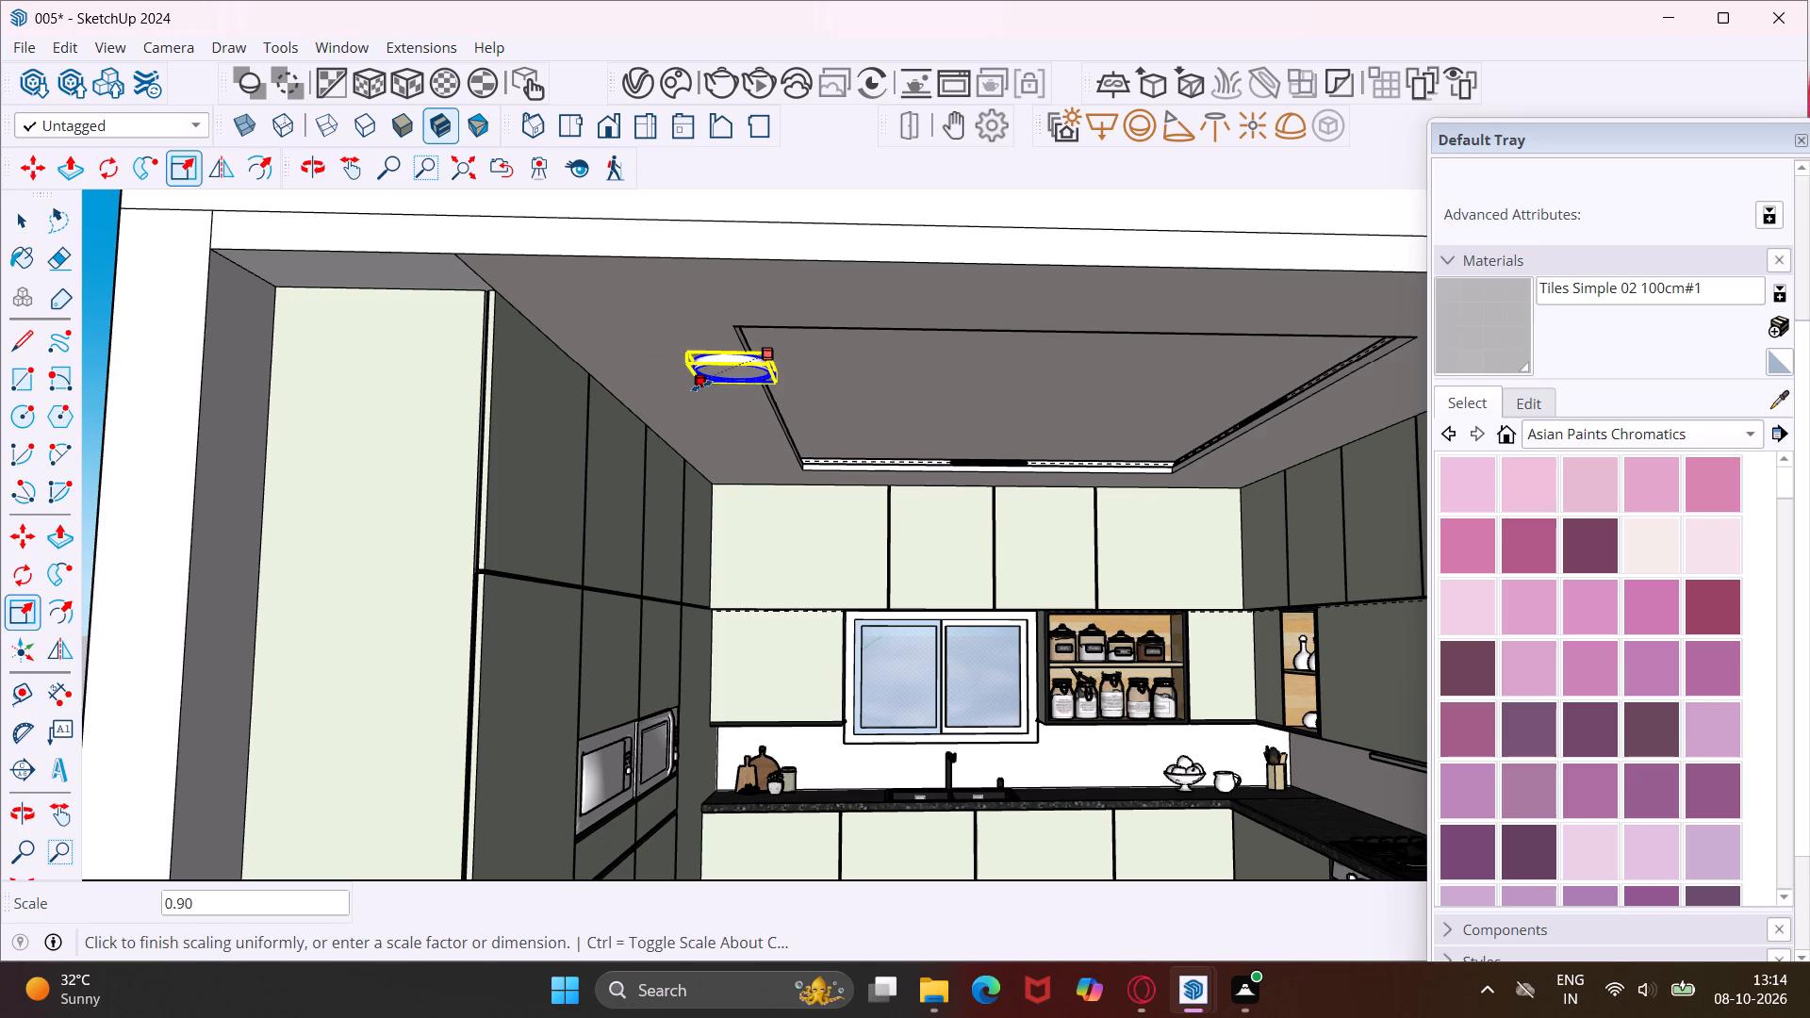
scroll(754, 367, "up", 2)
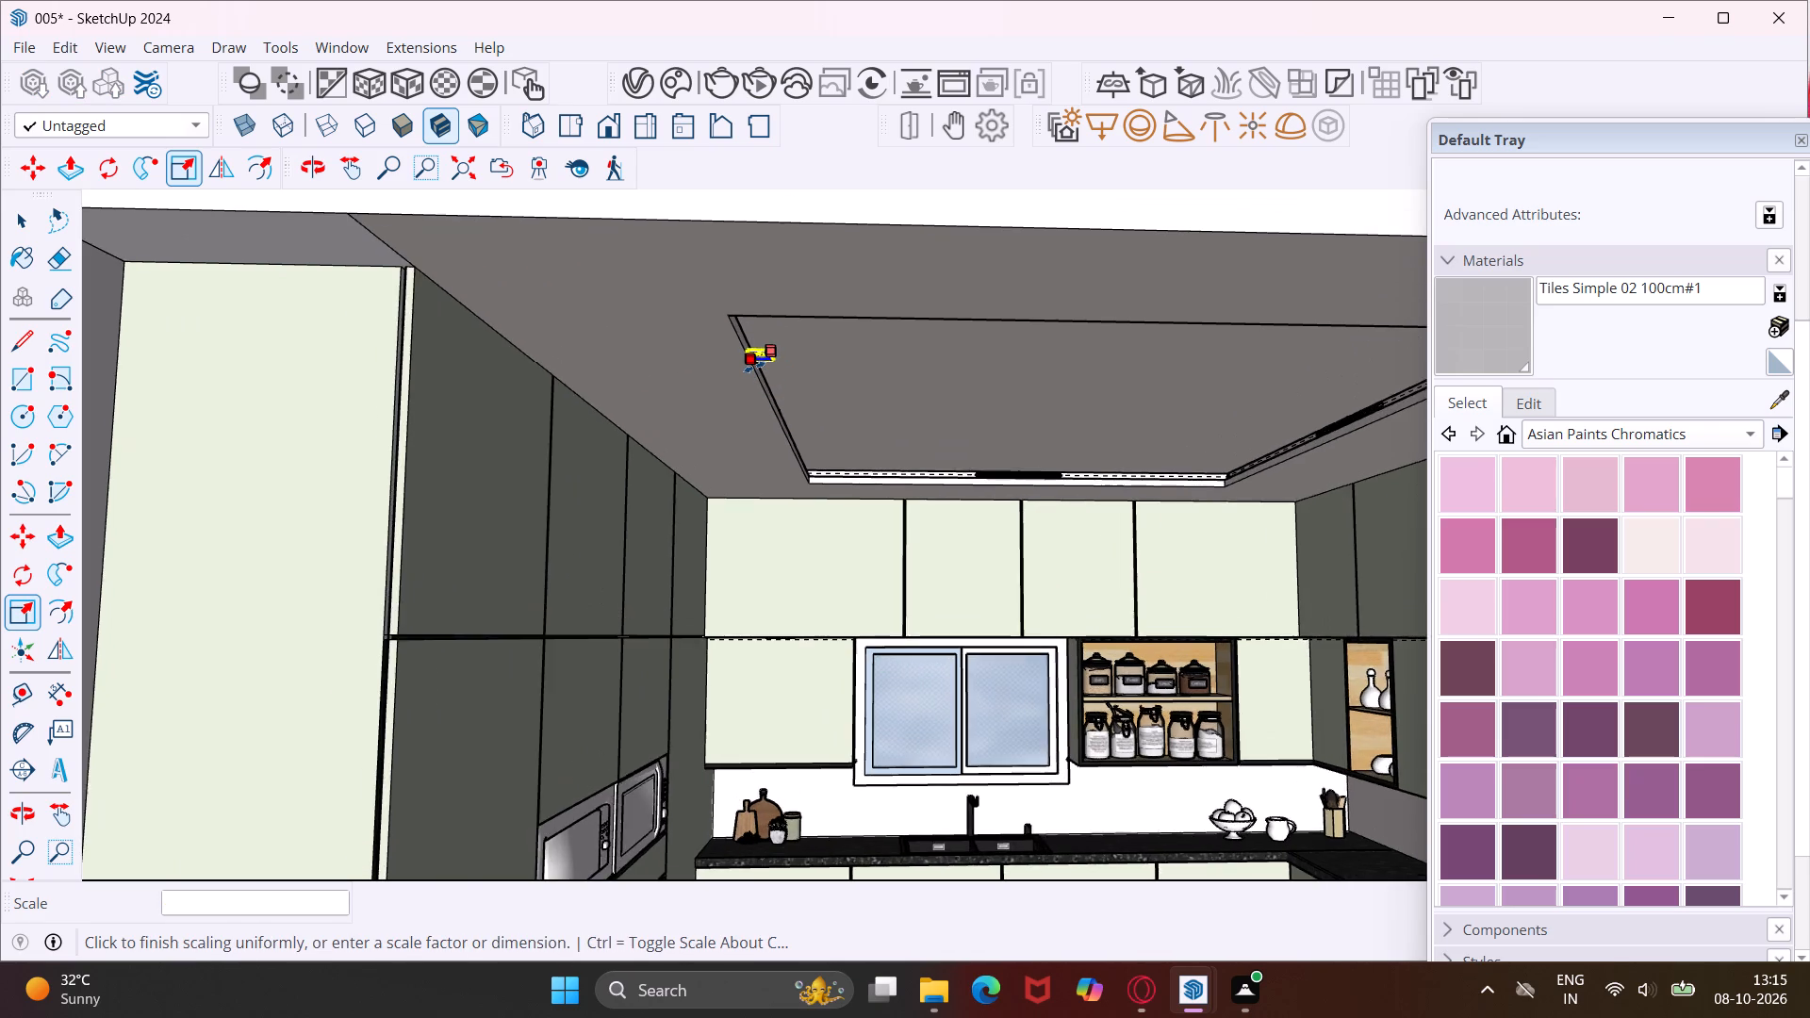
scroll(754, 367, "up", 10)
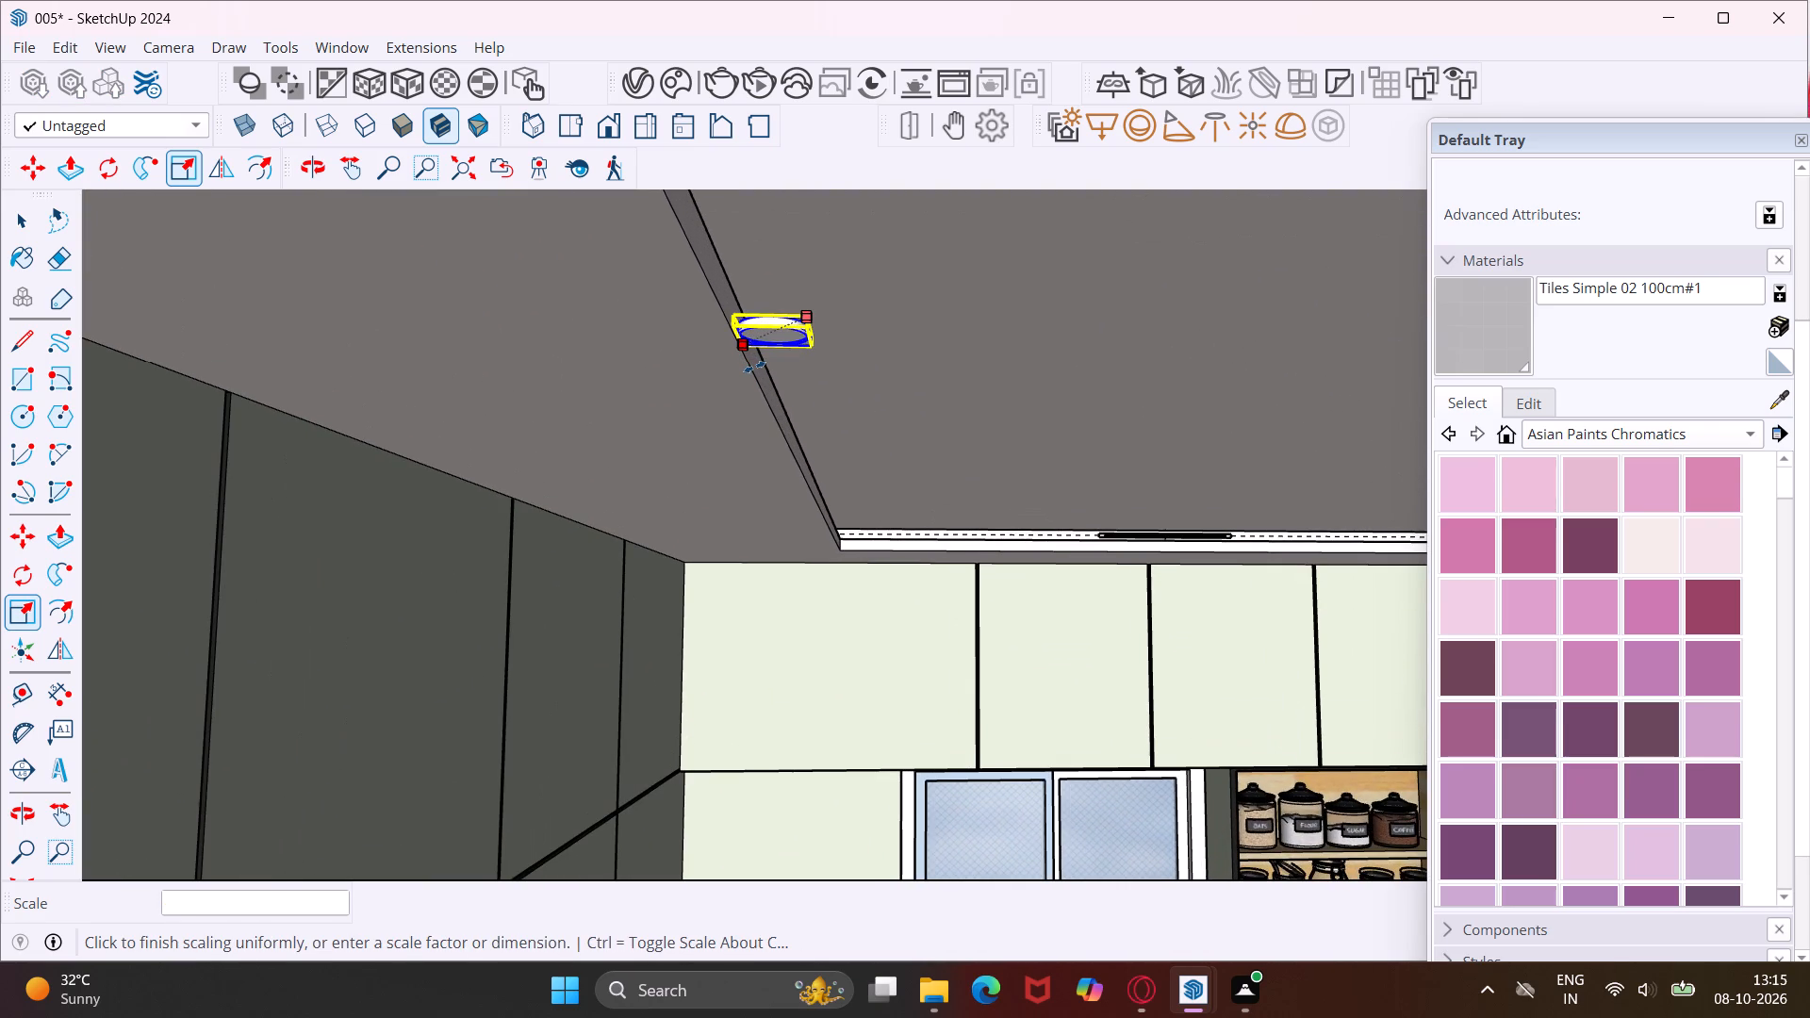
left_click(749, 369)
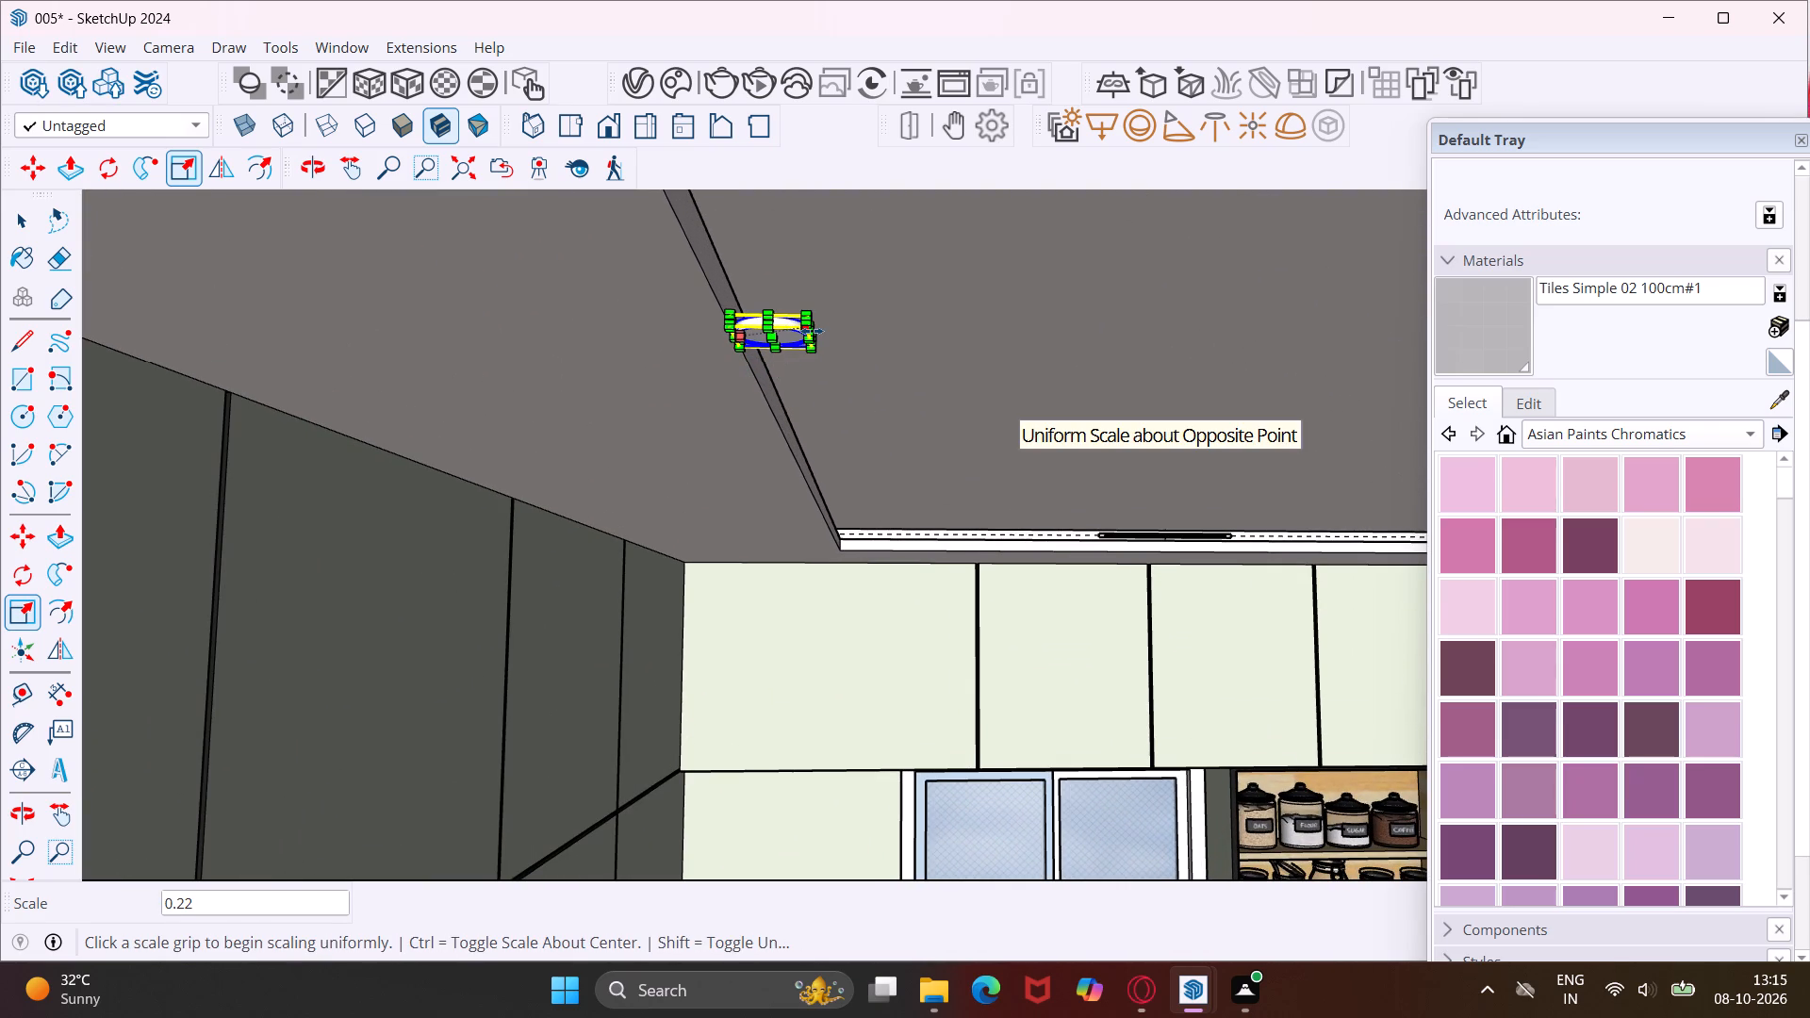
Move the small ceiling light about 4 inches off the recess edge onto the ceiling border beside the tall cabinets.
key("m")
scroll(810, 325, "up", 7)
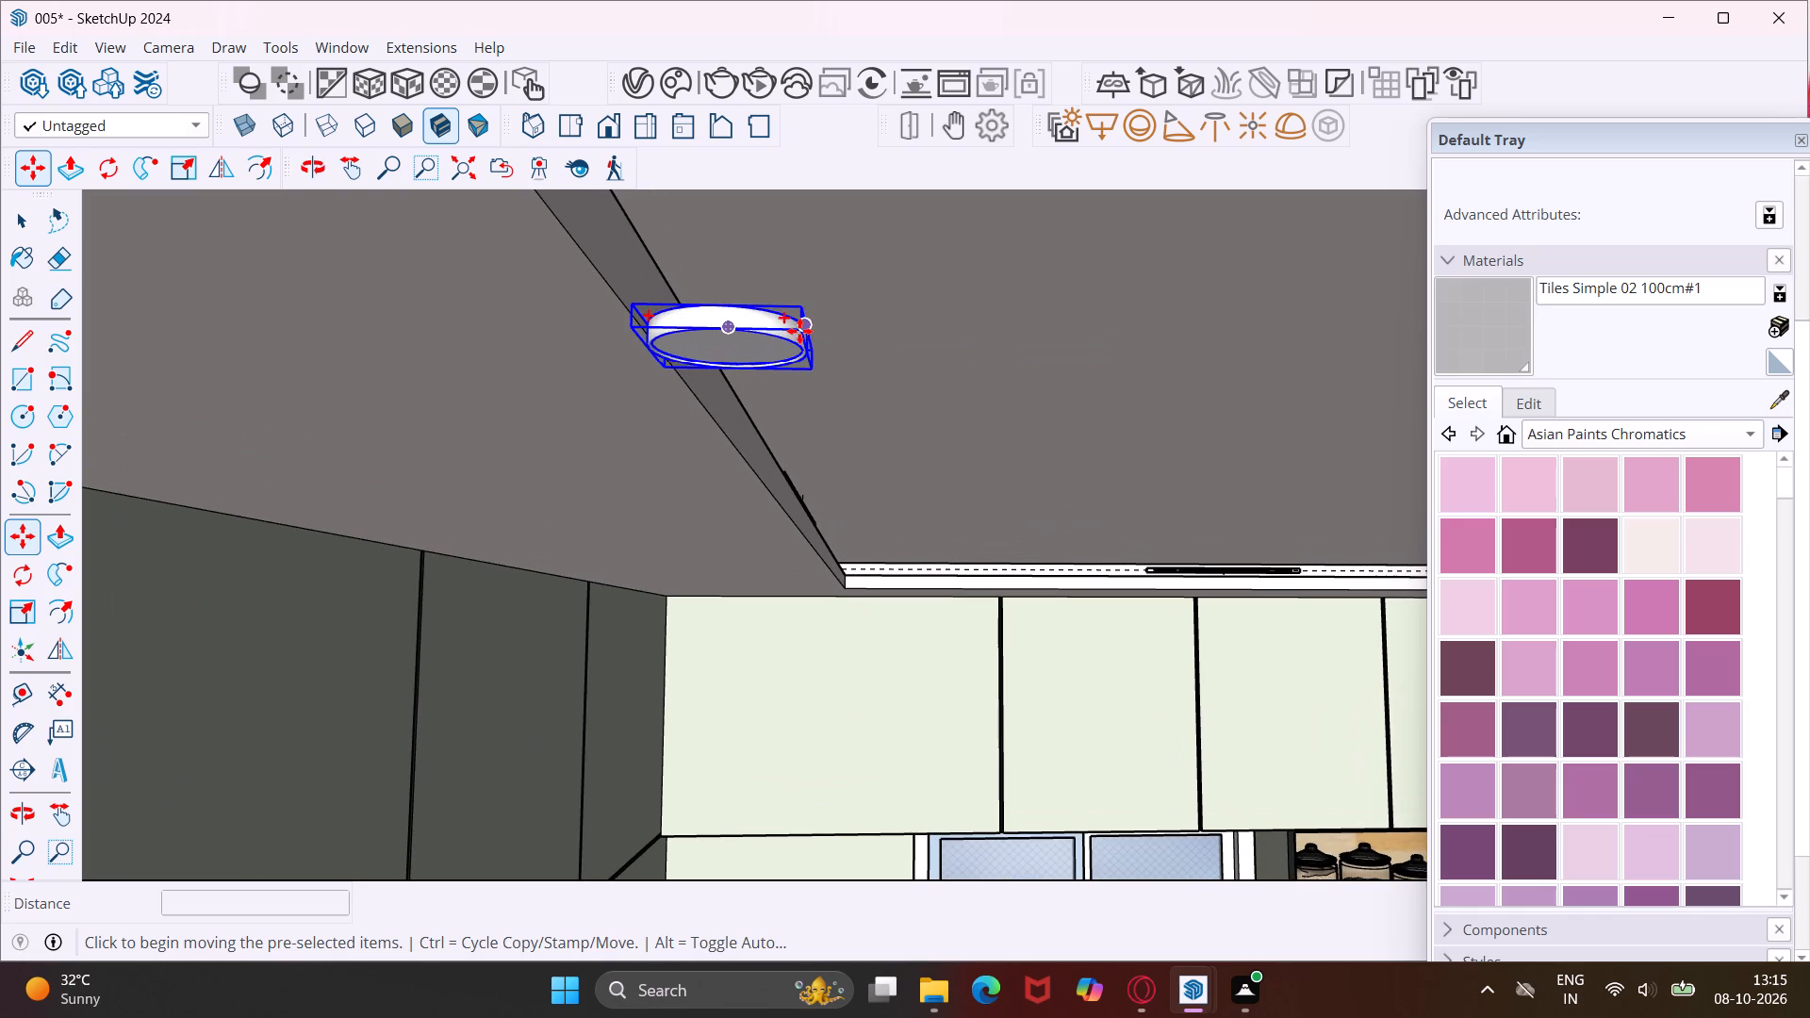
left_click(801, 307)
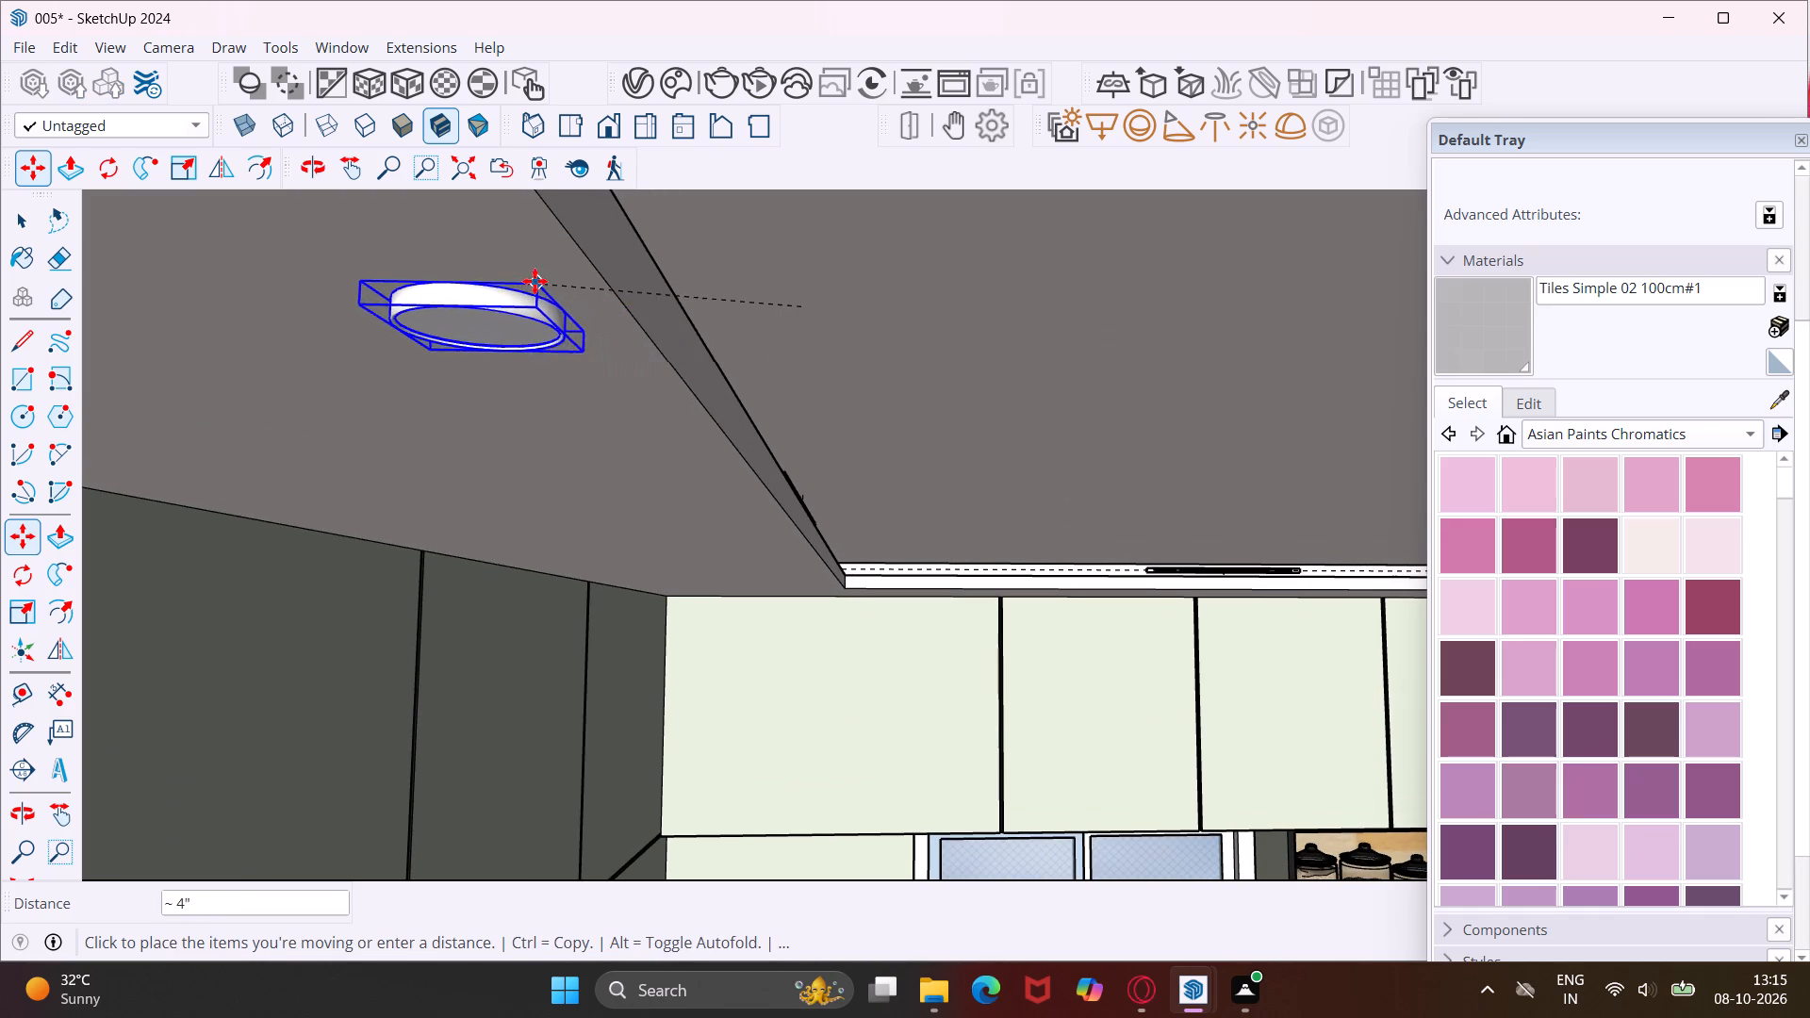
left_click(513, 273)
middle_click_drag(513, 273, 593, 274)
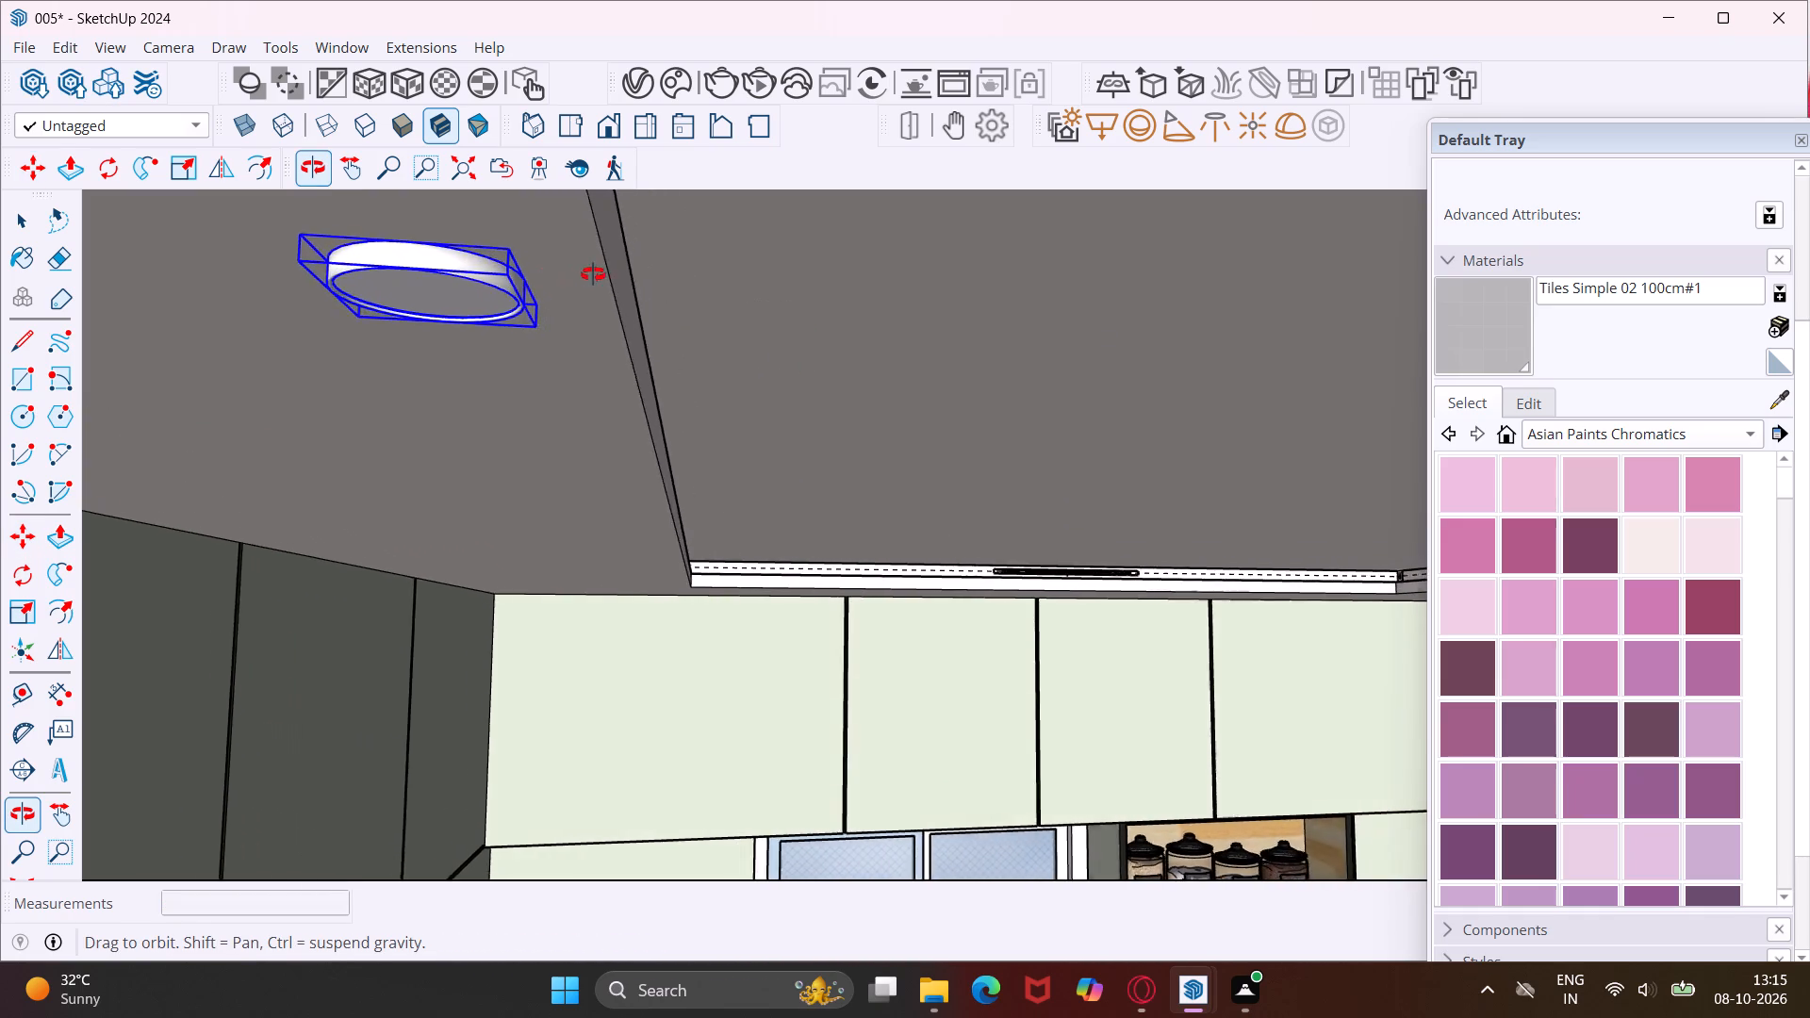
Move the small ceiling light about 3 inches farther from the recess edge, toward the tall cabinets.
middle_click_drag(593, 274, 675, 296)
scroll(625, 303, "down", 7)
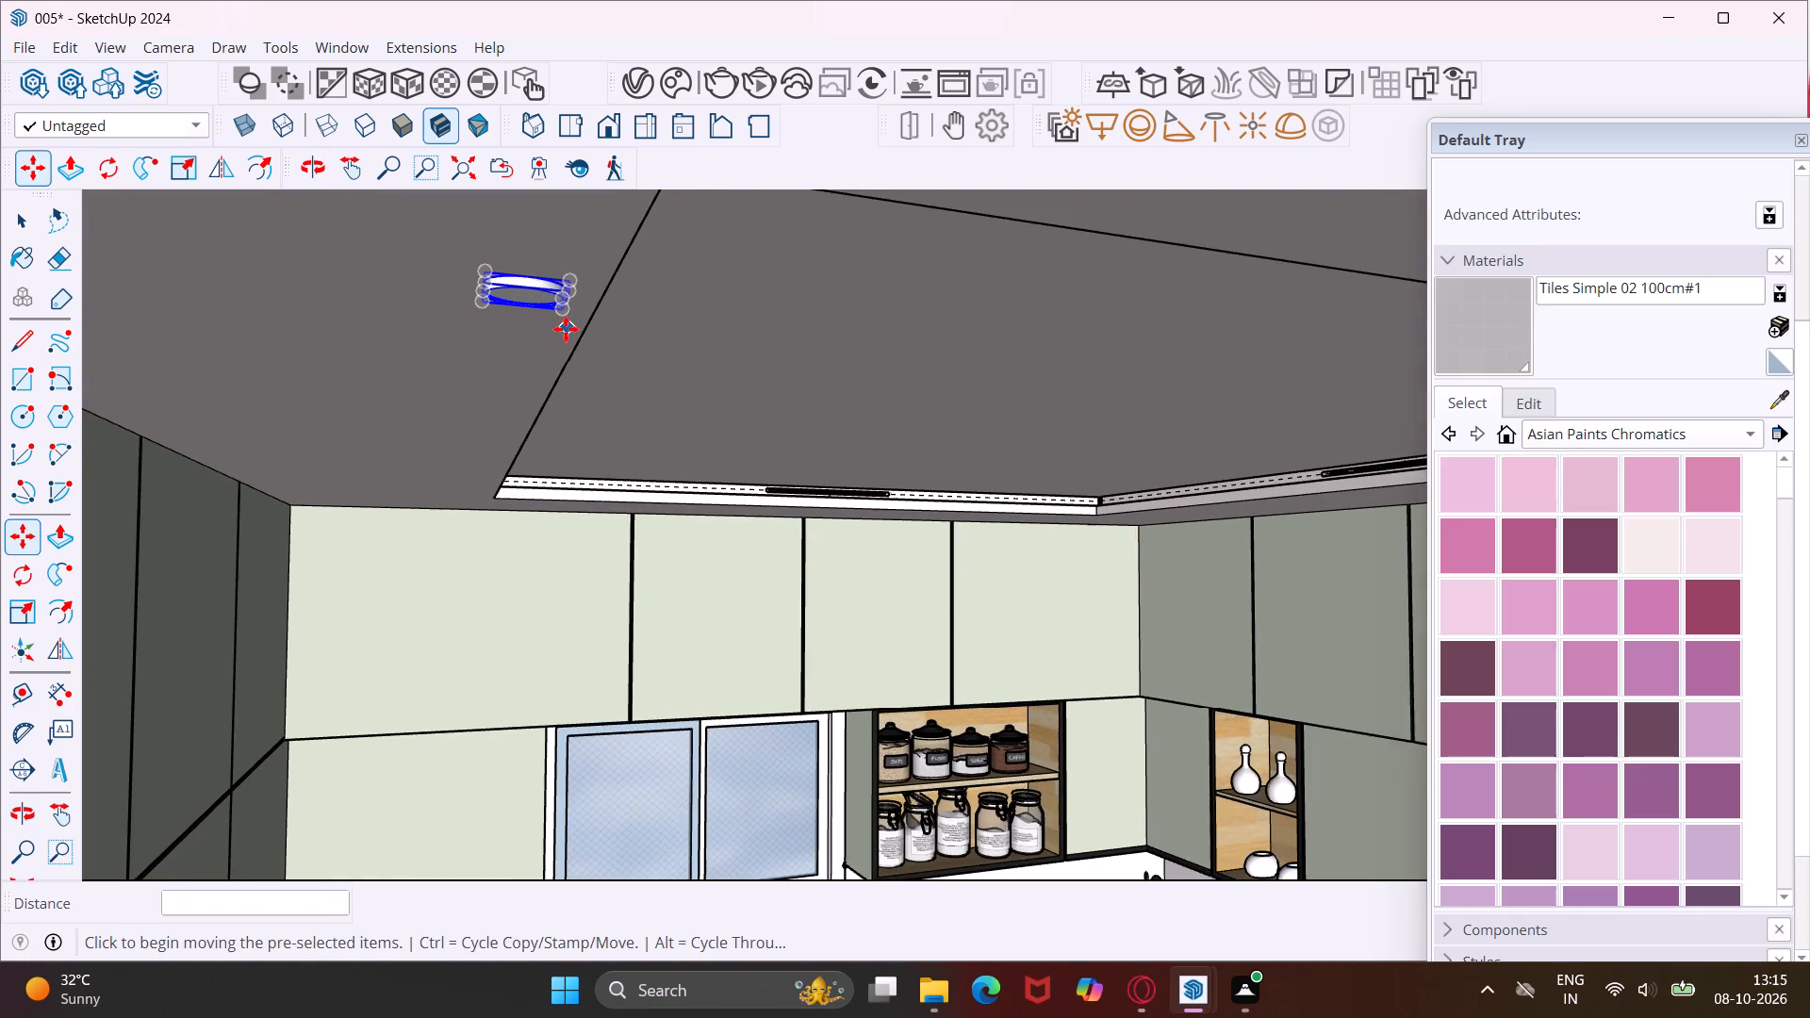
scroll(566, 329, "down", 3)
scroll(568, 298, "up", 9)
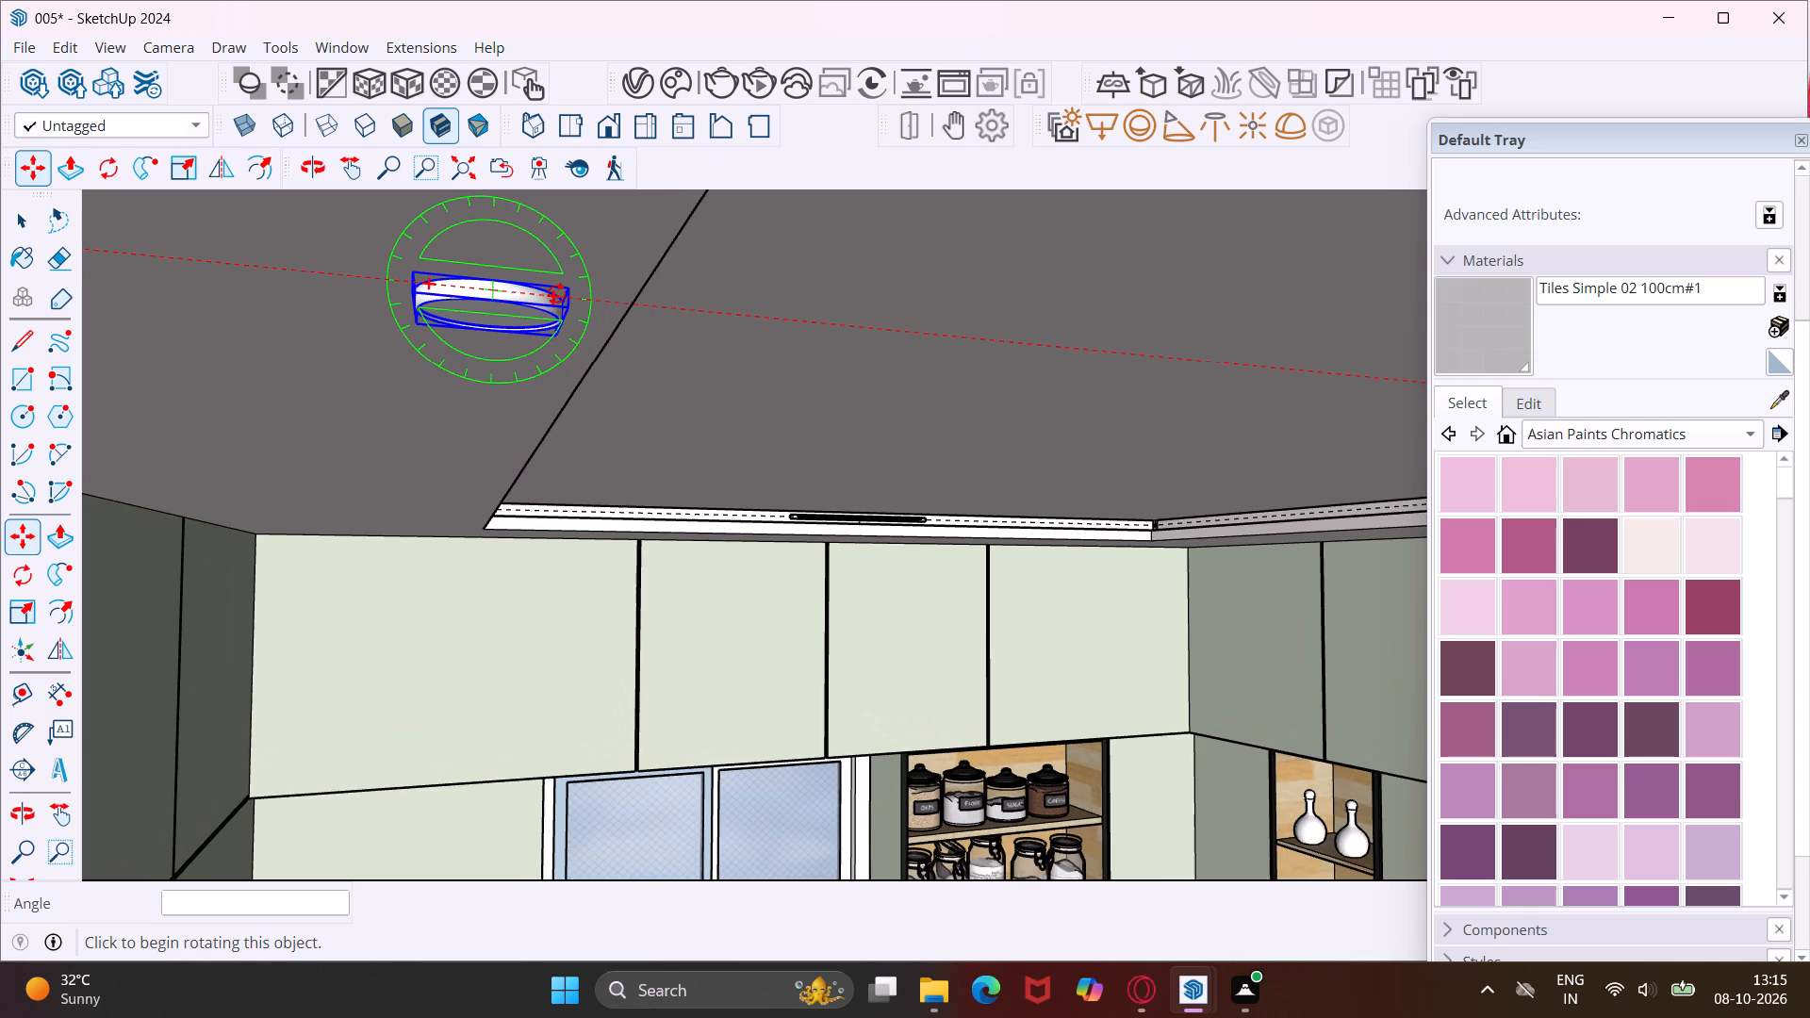
left_click(571, 284)
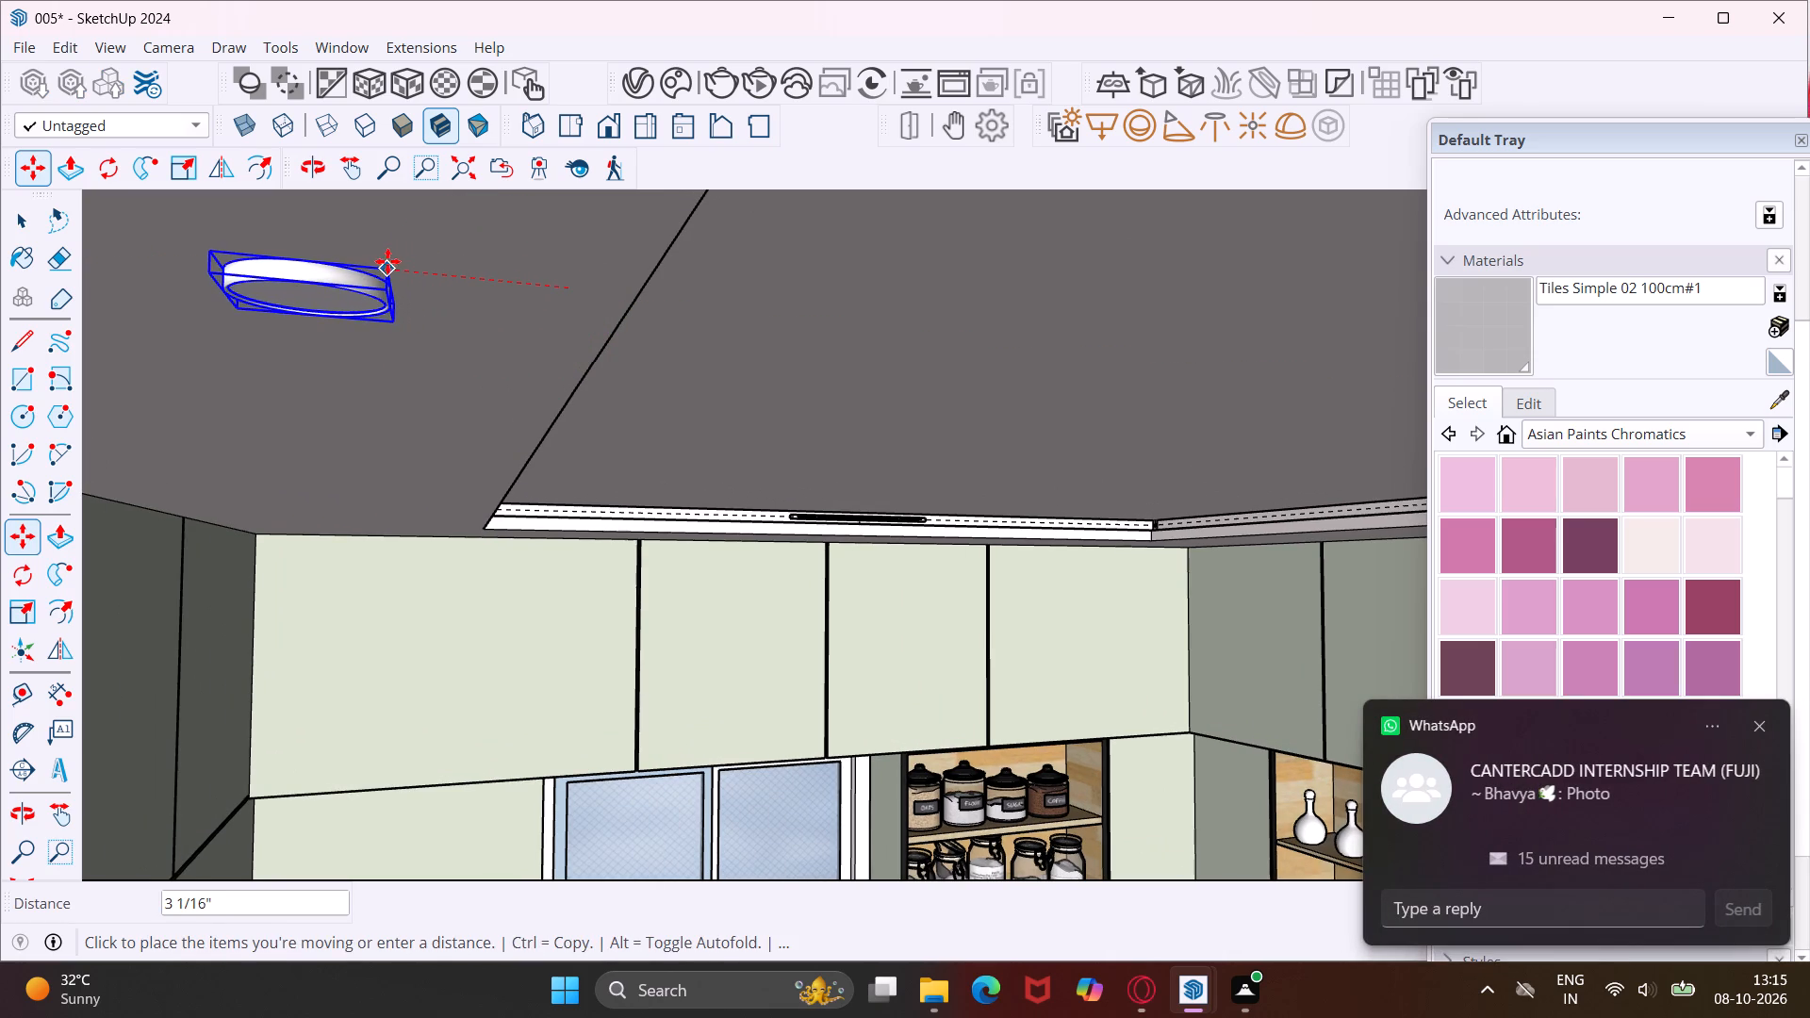
left_click(387, 261)
scroll(387, 261, "down", 14)
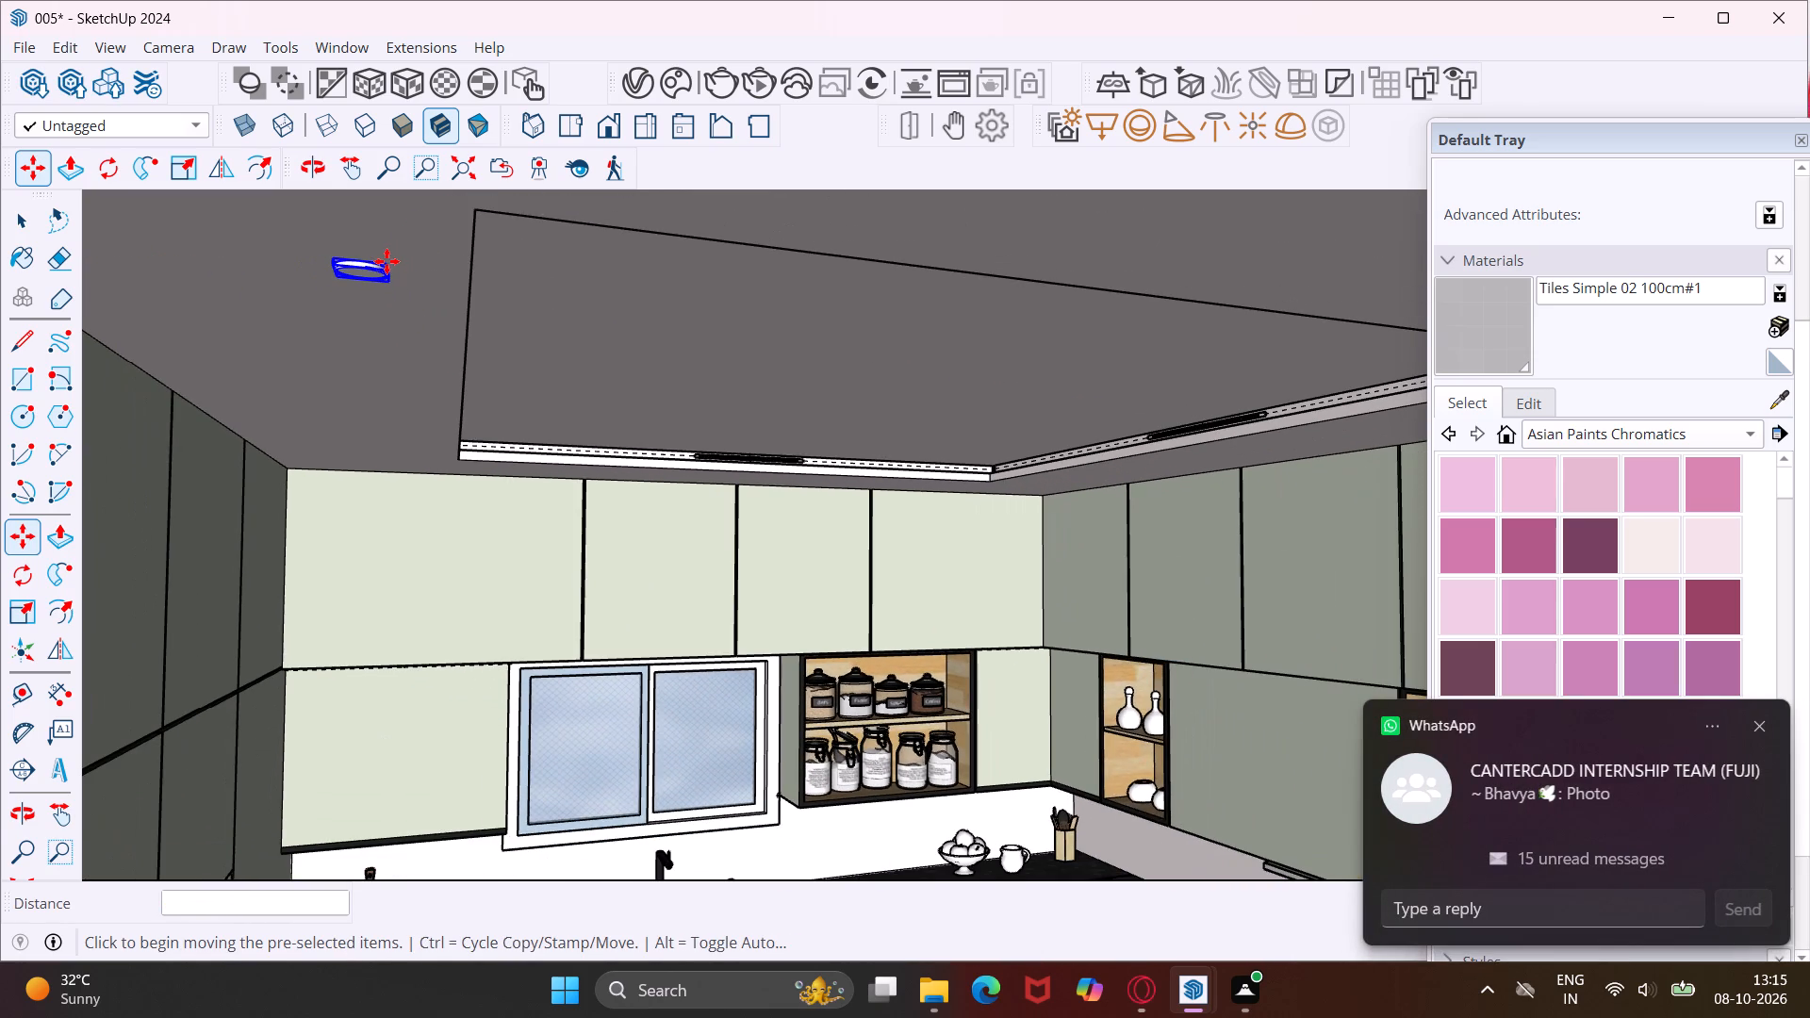
Move the ceiling light toward the kitchen's open front and about 6 inches closer to the tall cabinets.
middle_click_drag(387, 261, 408, 300)
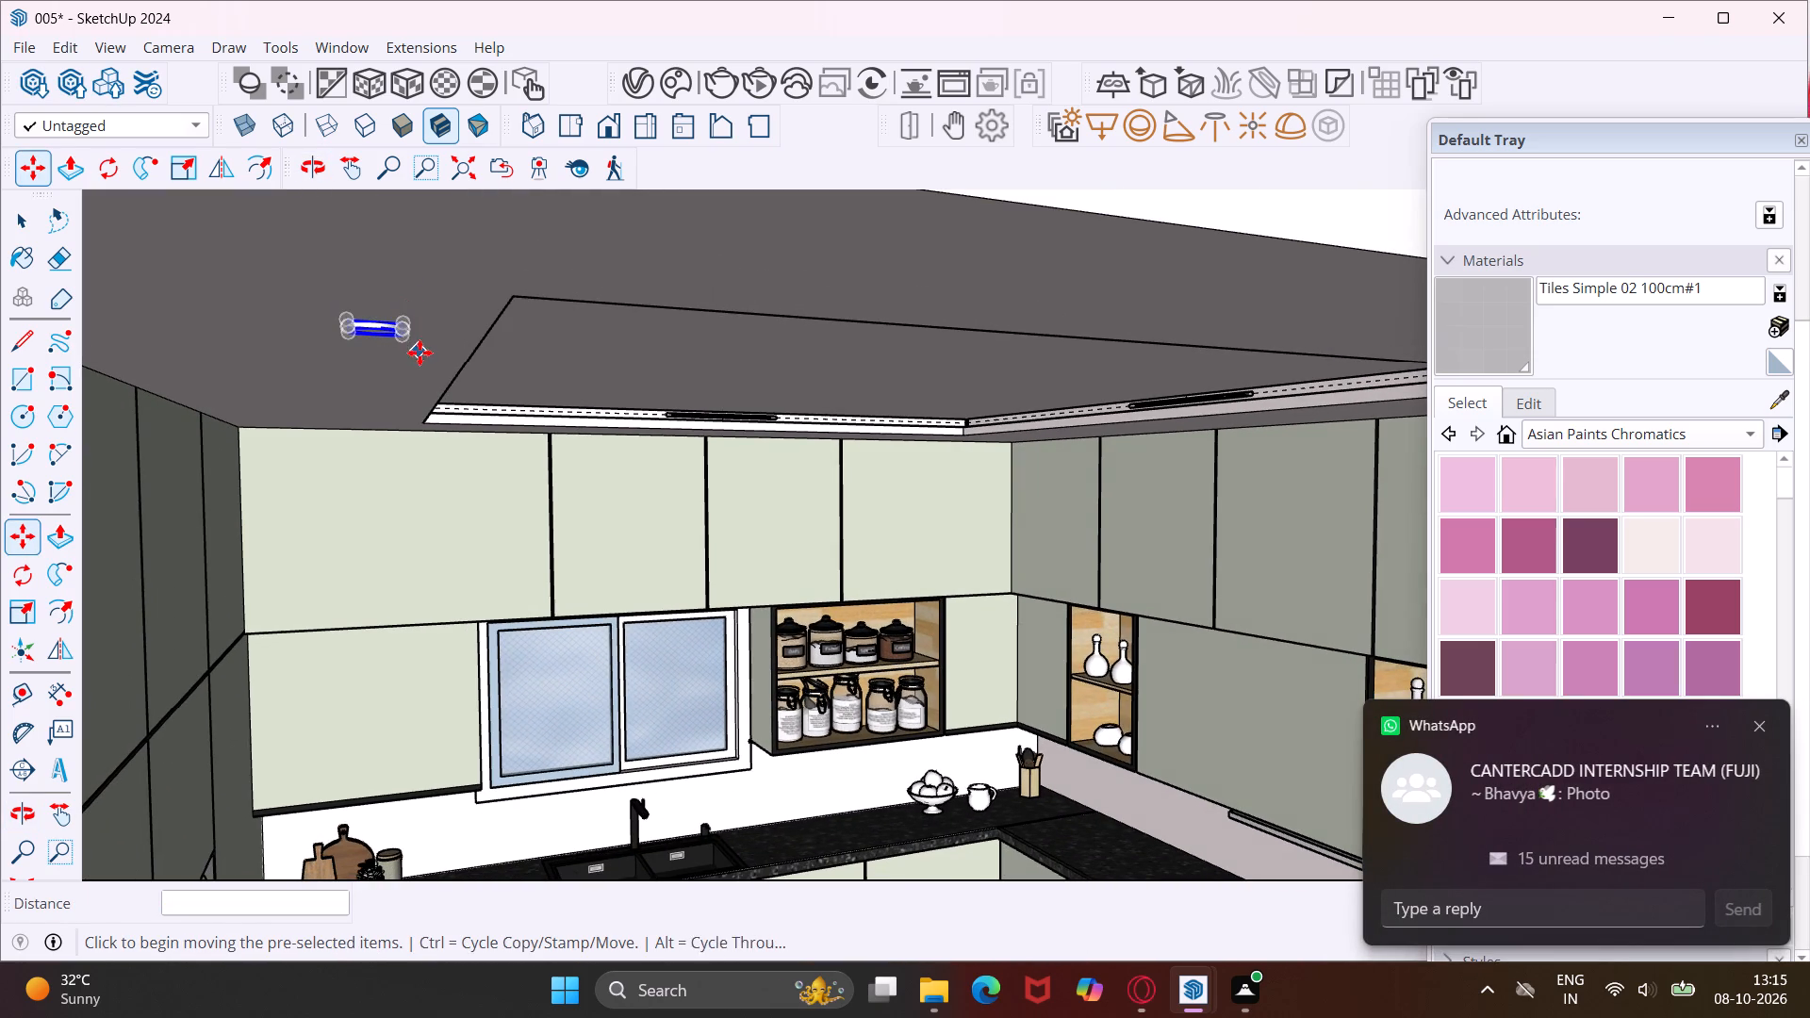
scroll(426, 343, "up", 6)
left_click(426, 343)
scroll(452, 256, "down", 2)
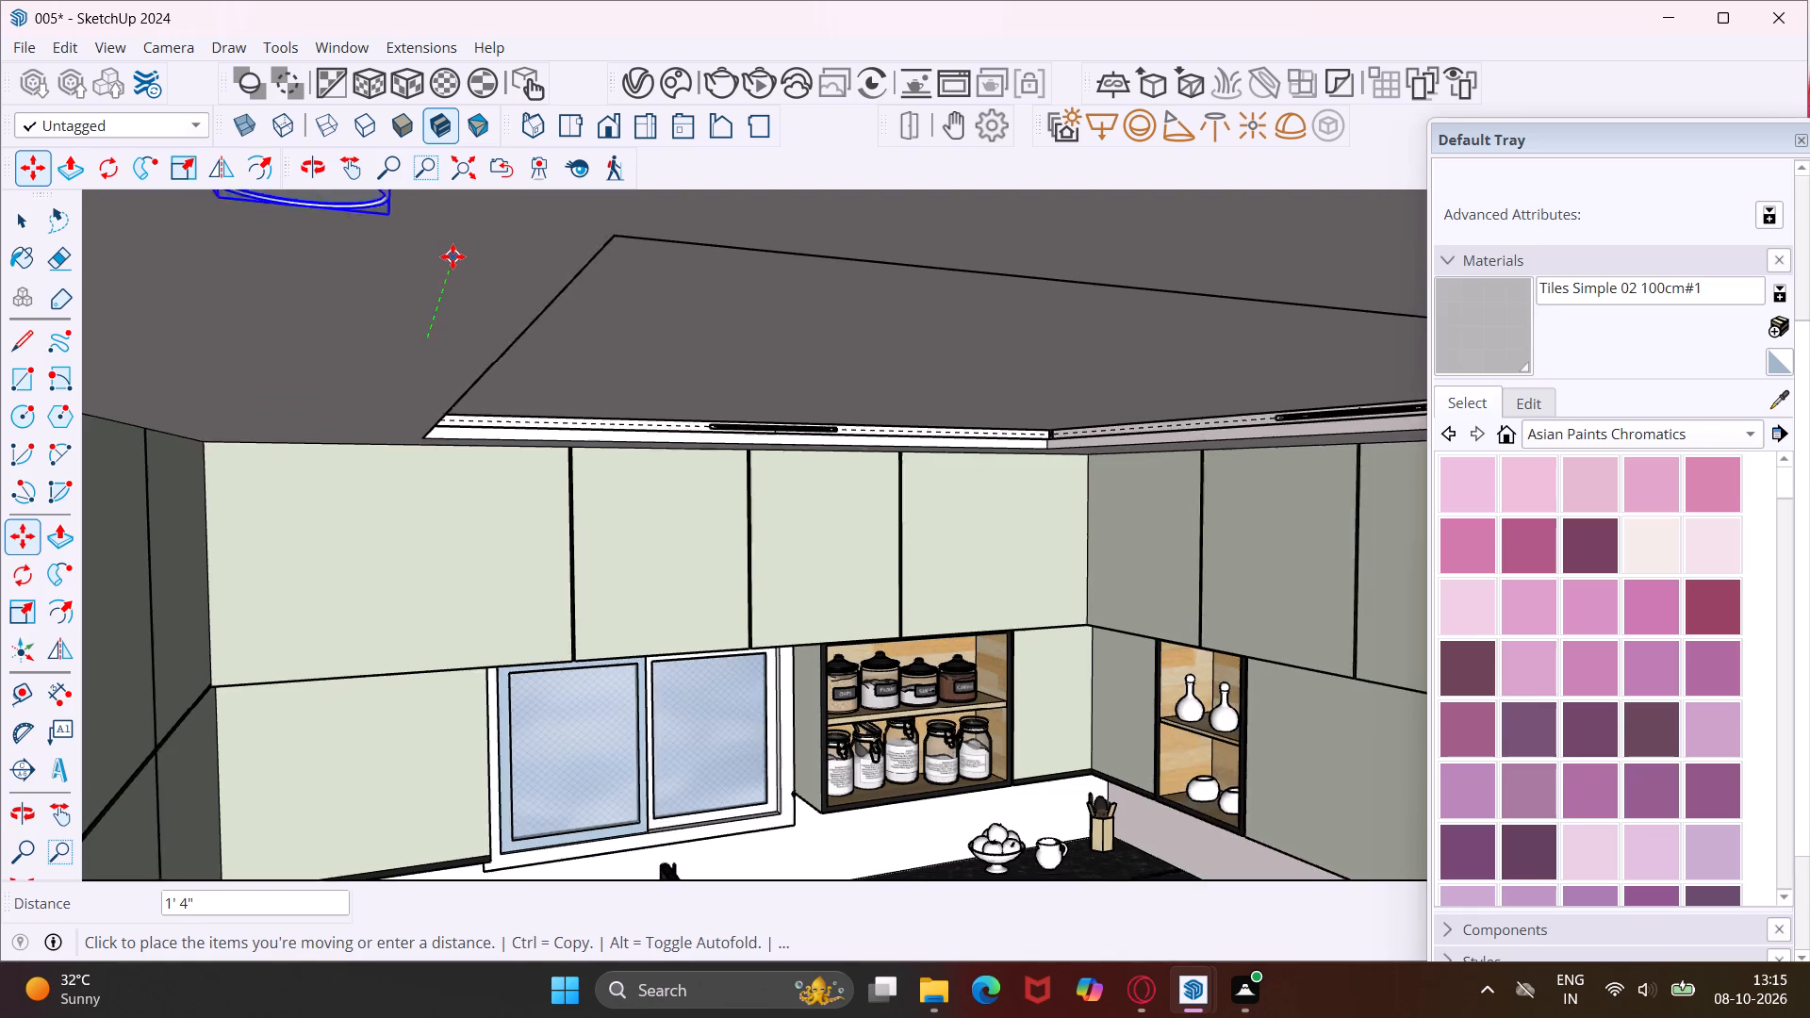
scroll(452, 256, "down", 18)
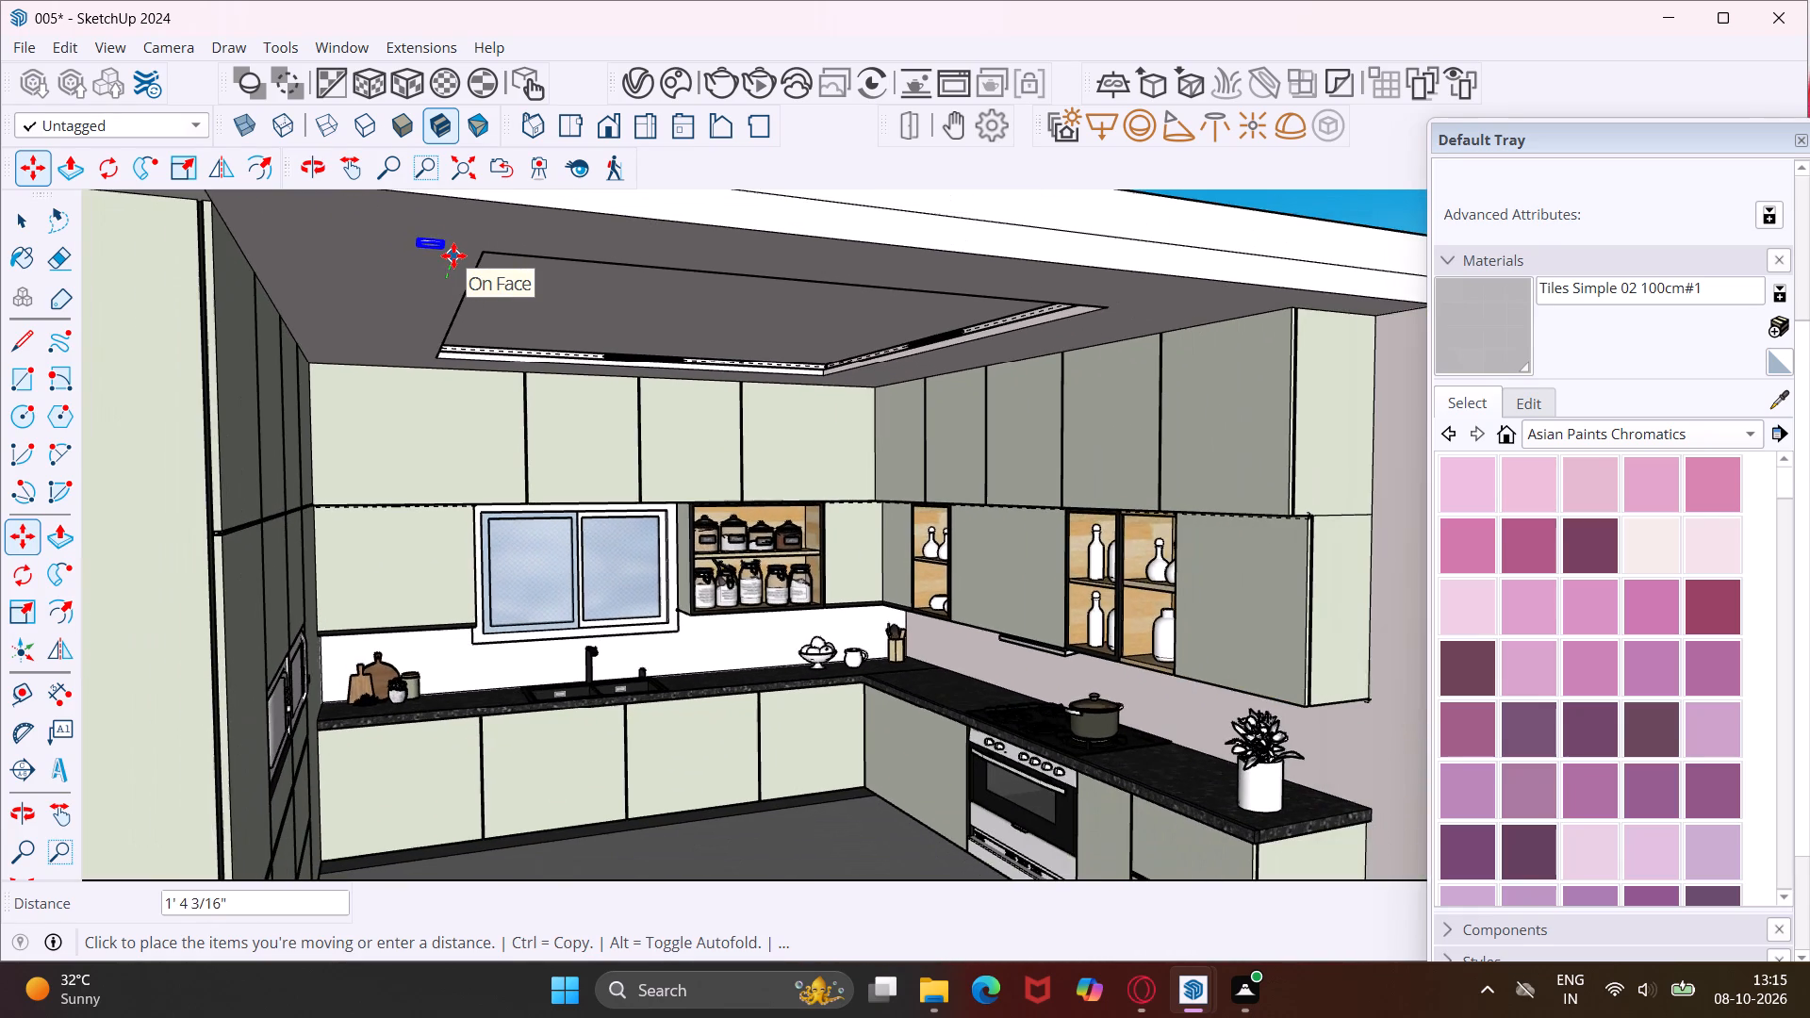
left_click(459, 244)
left_click(453, 265)
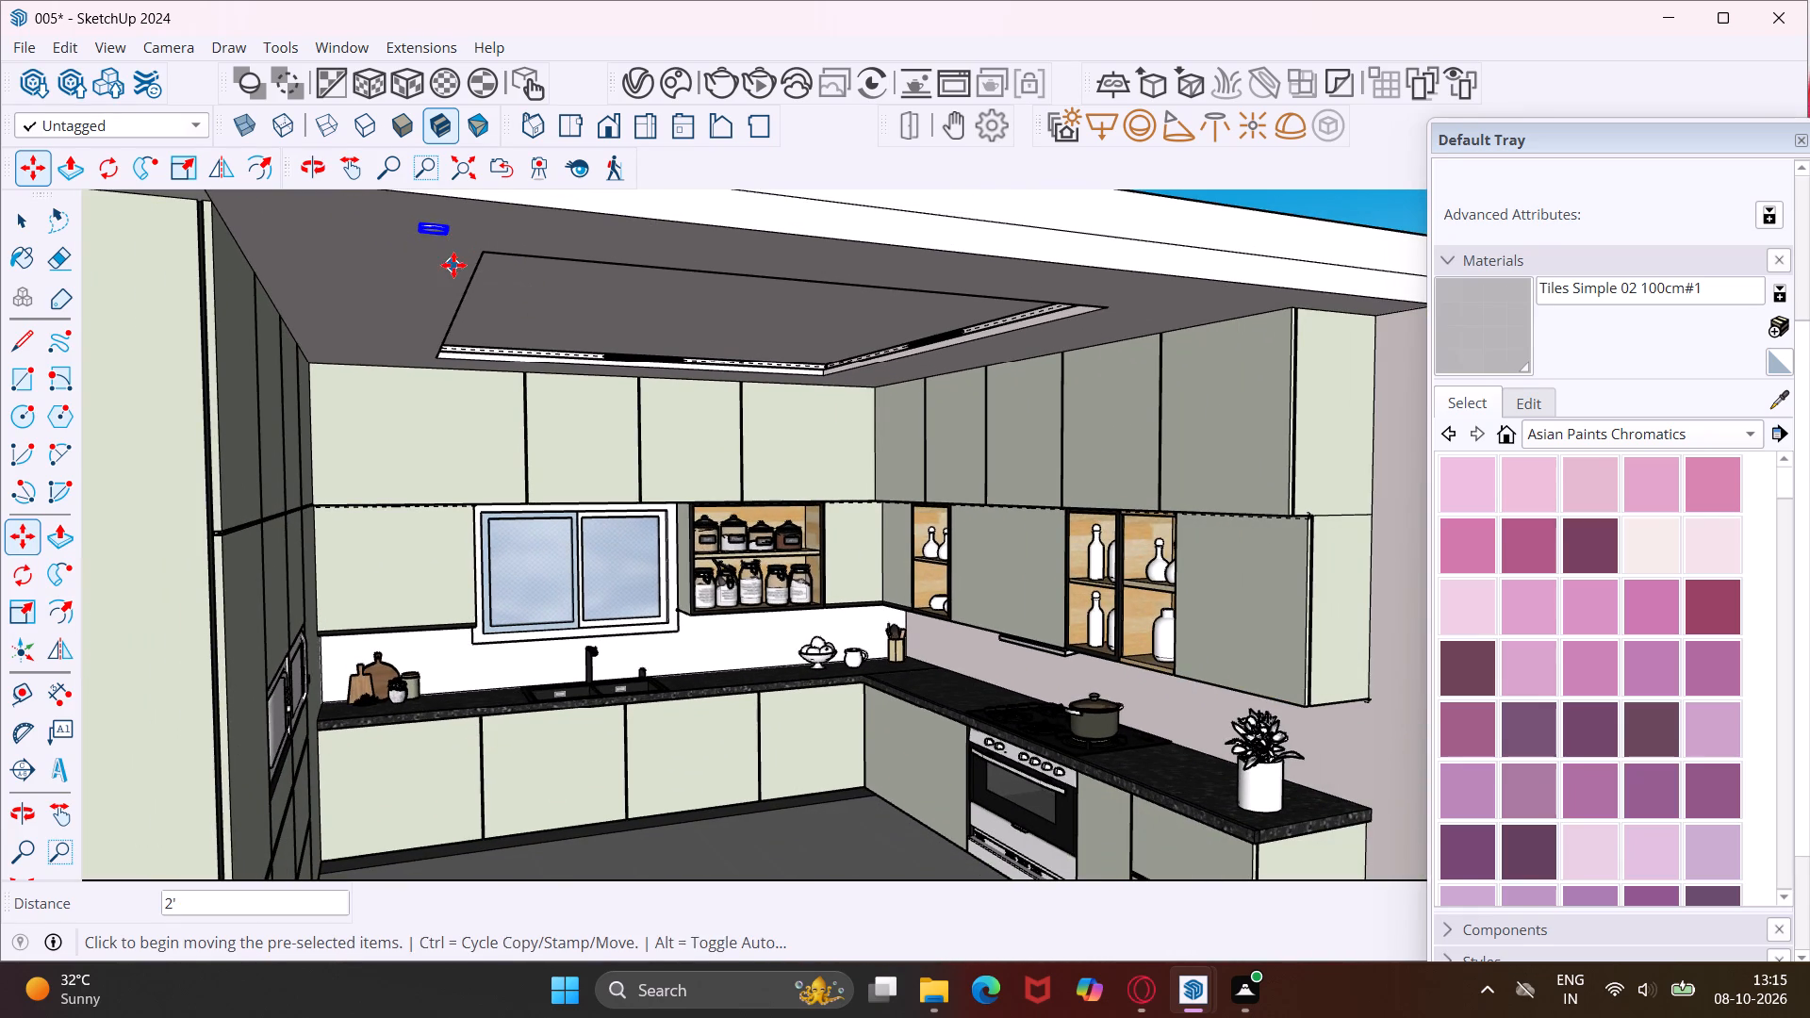
left_click(390, 264)
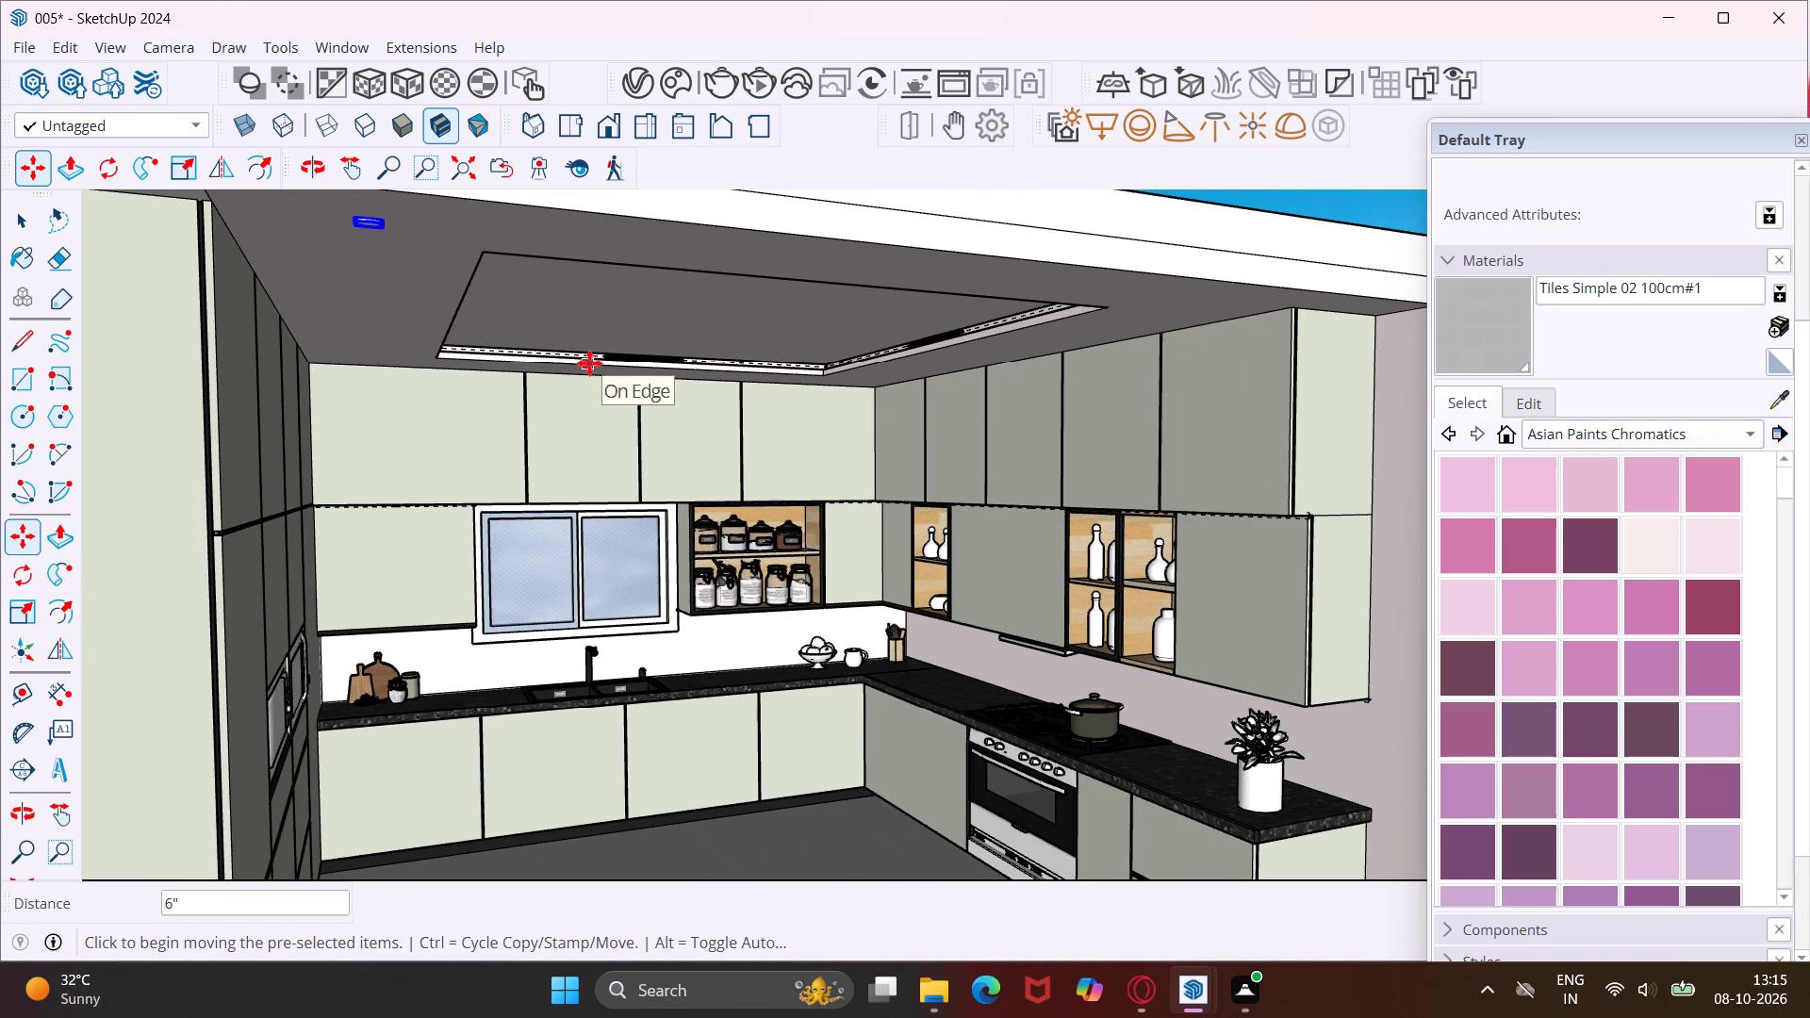
Raise the ceiling light about 3/16 inch so it sits up against the ceiling surface.
middle_click_drag(387, 276, 344, 285)
scroll(330, 269, "up", 7)
middle_click_drag(330, 269, 281, 242)
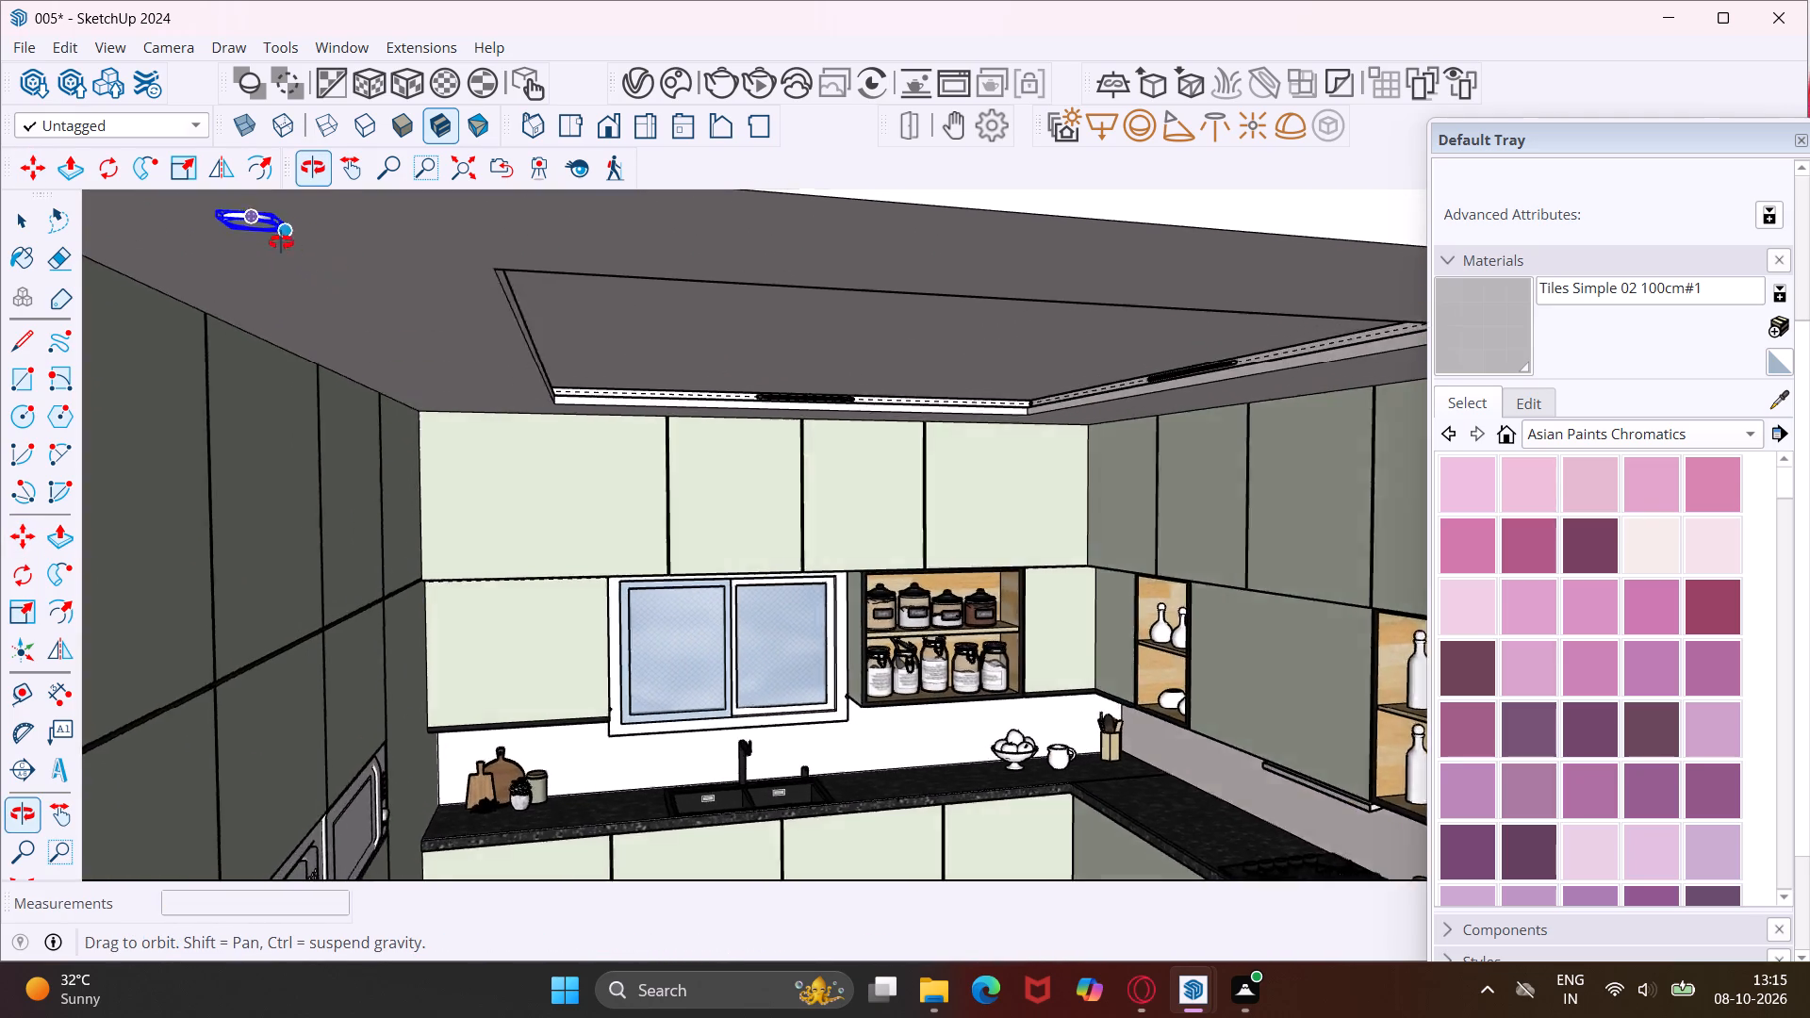
middle_click_drag(281, 242, 239, 217)
scroll(266, 230, "up", 1)
middle_click_drag(266, 230, 337, 268)
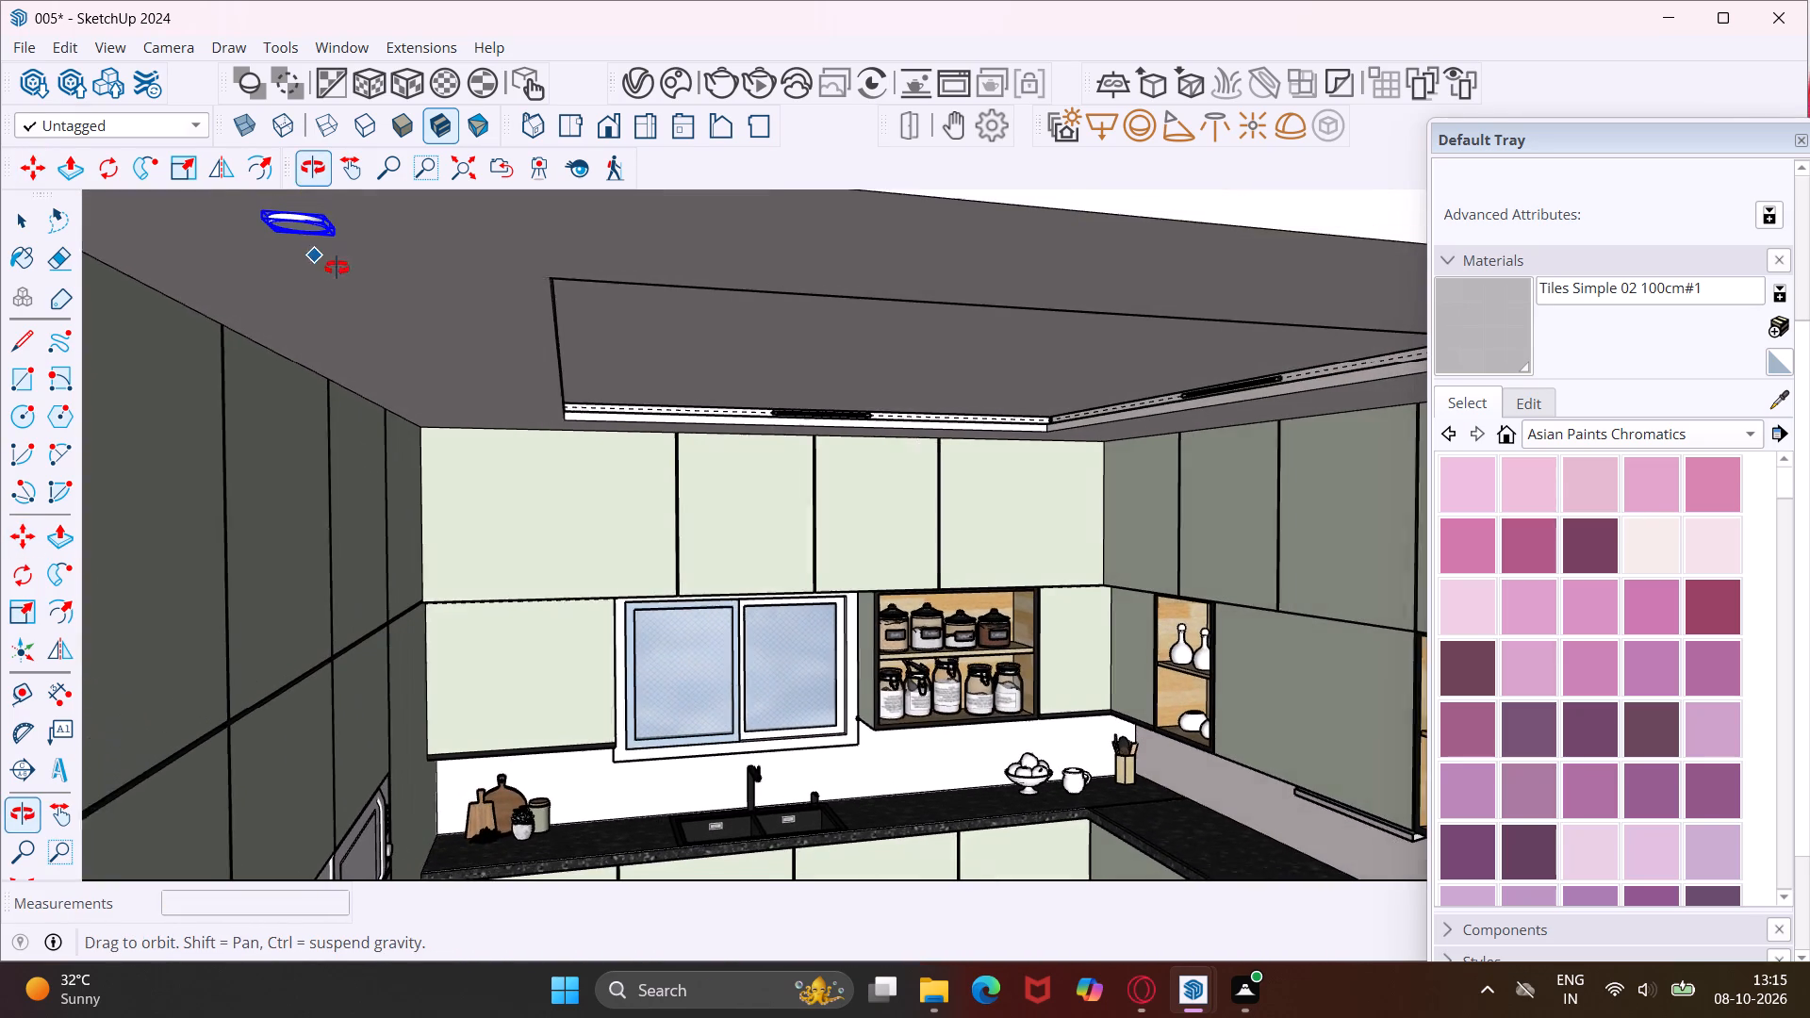
middle_click_drag(337, 268, 337, 269)
scroll(348, 229, "up", 8)
middle_click_drag(348, 229, 351, 286)
scroll(275, 277, "up", 14)
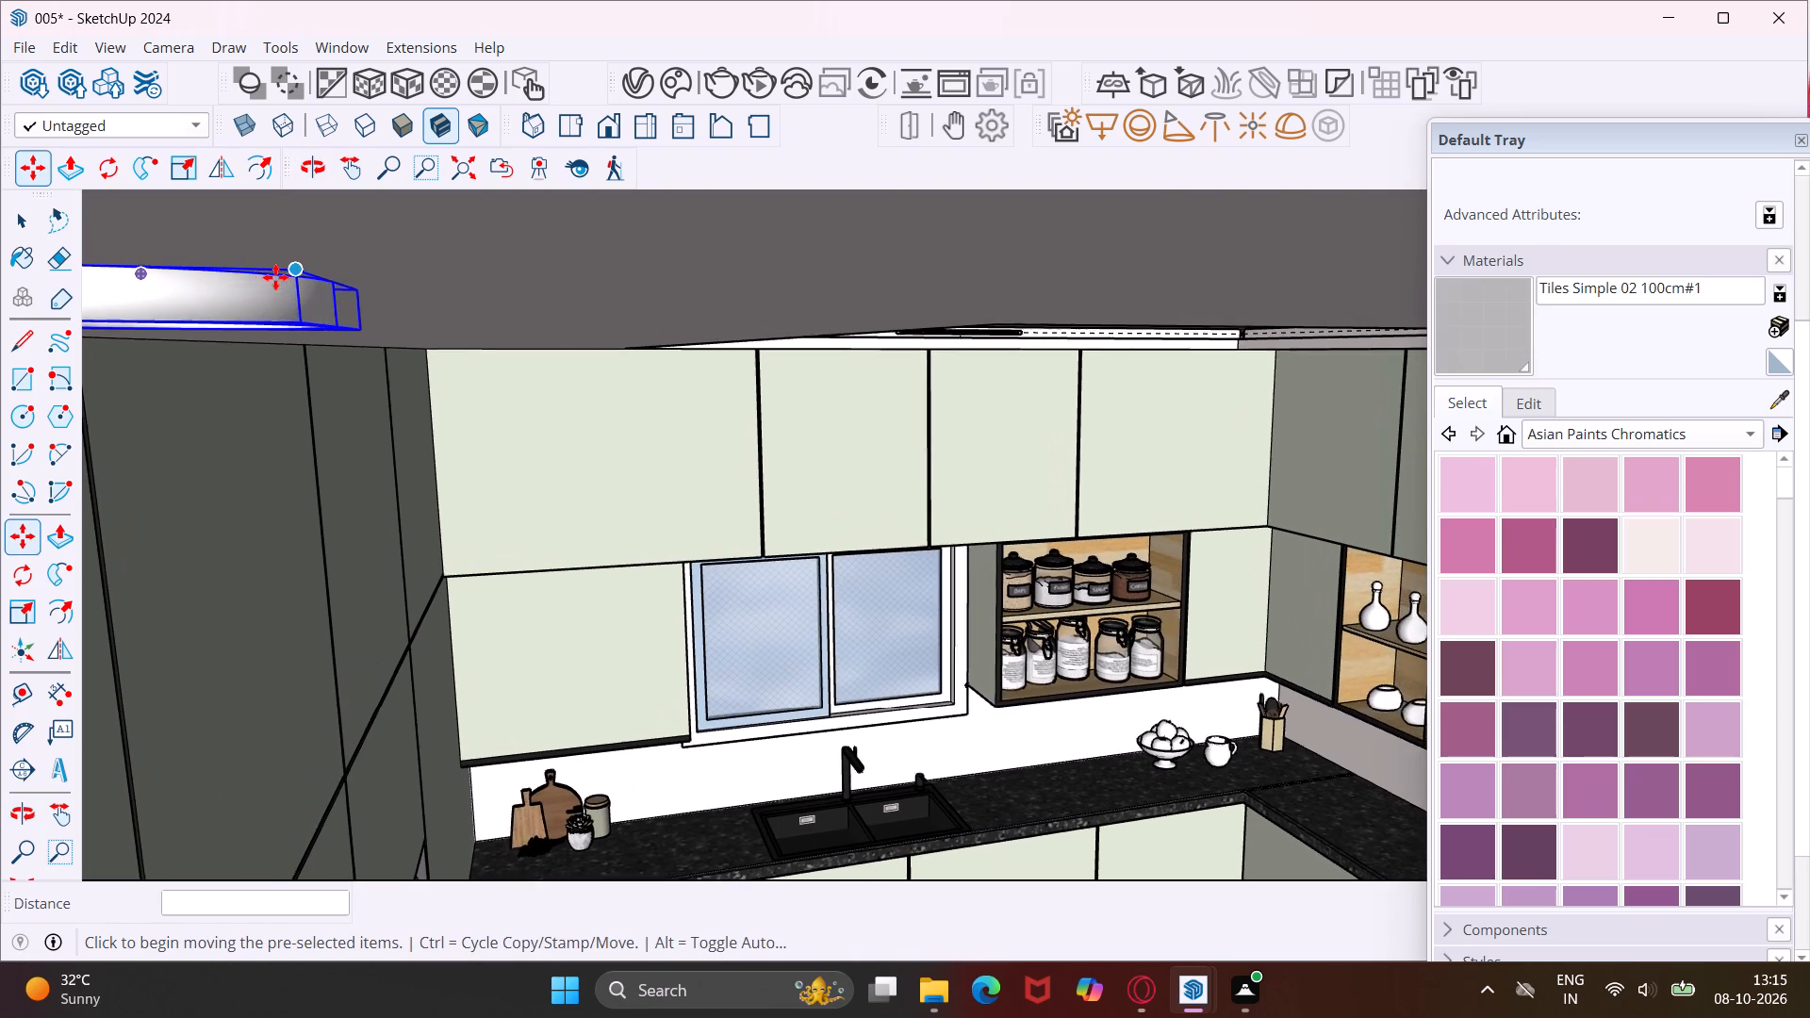
scroll(293, 293, "up", 6)
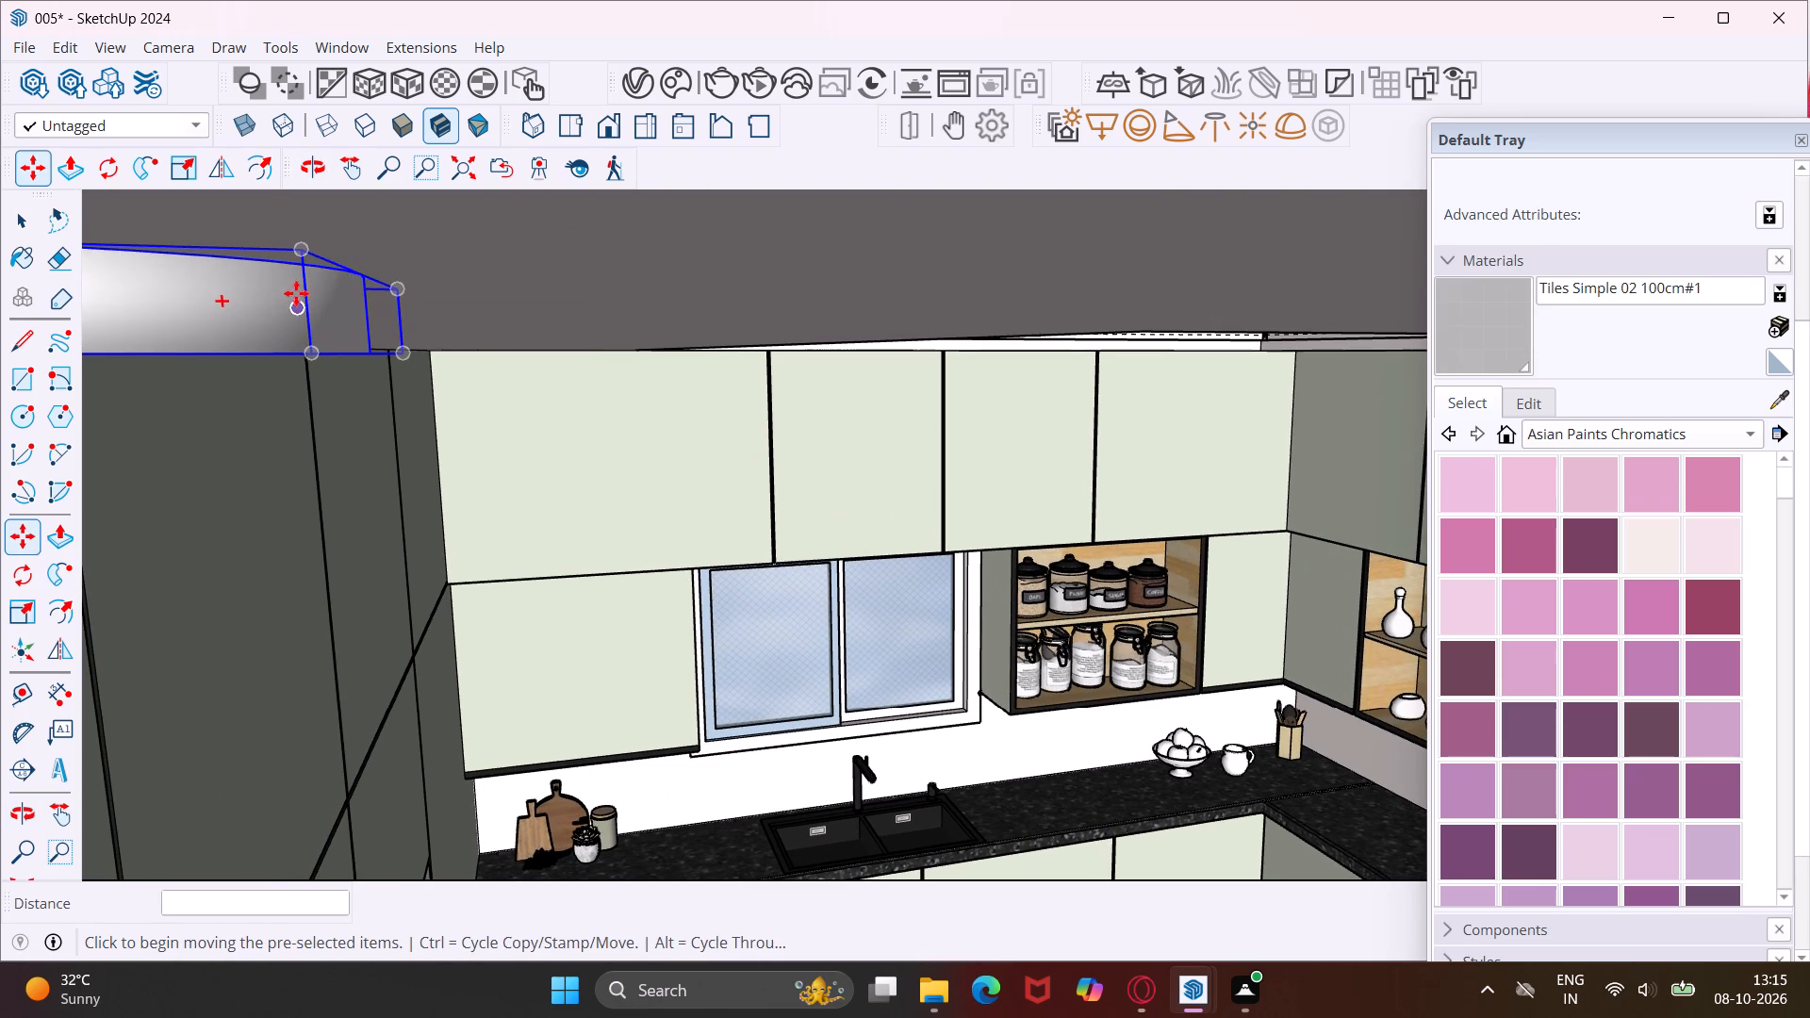
left_click(310, 311)
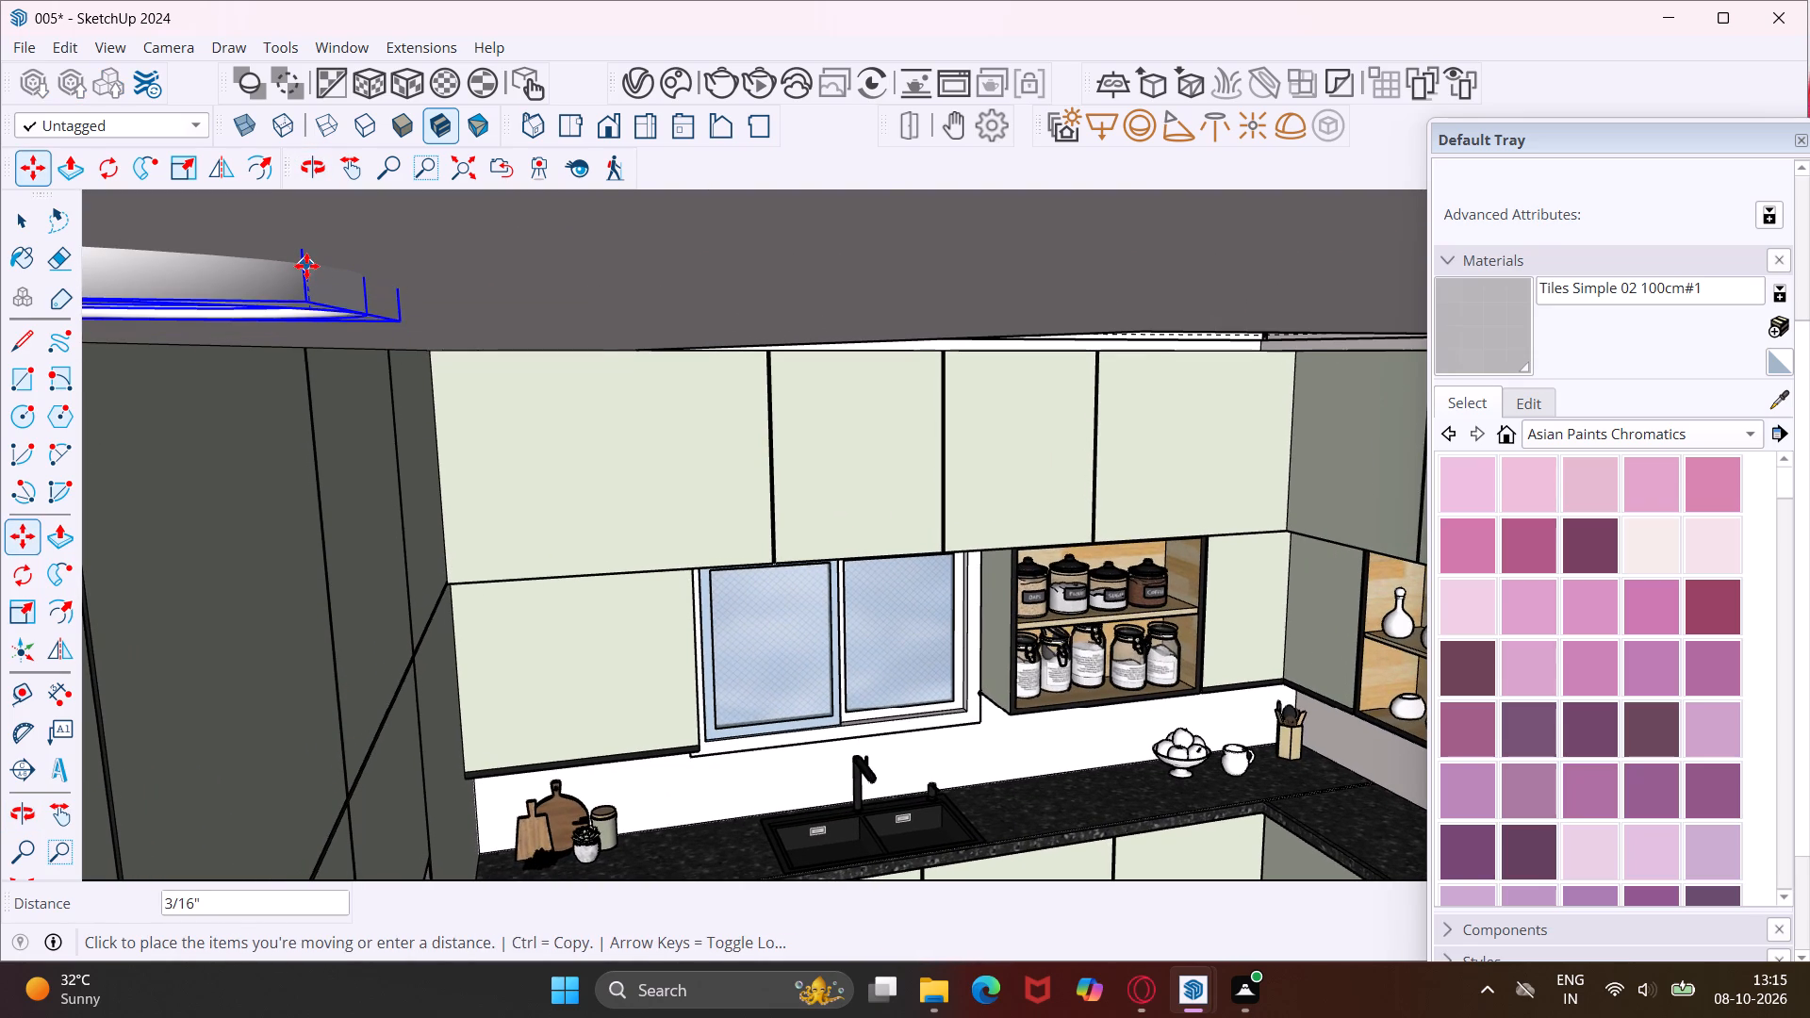
left_click(306, 266)
Copy the ceiling light about 9' 3" straight across the ceiling to the border on the recess's opposite side.
scroll(361, 283, "down", 4)
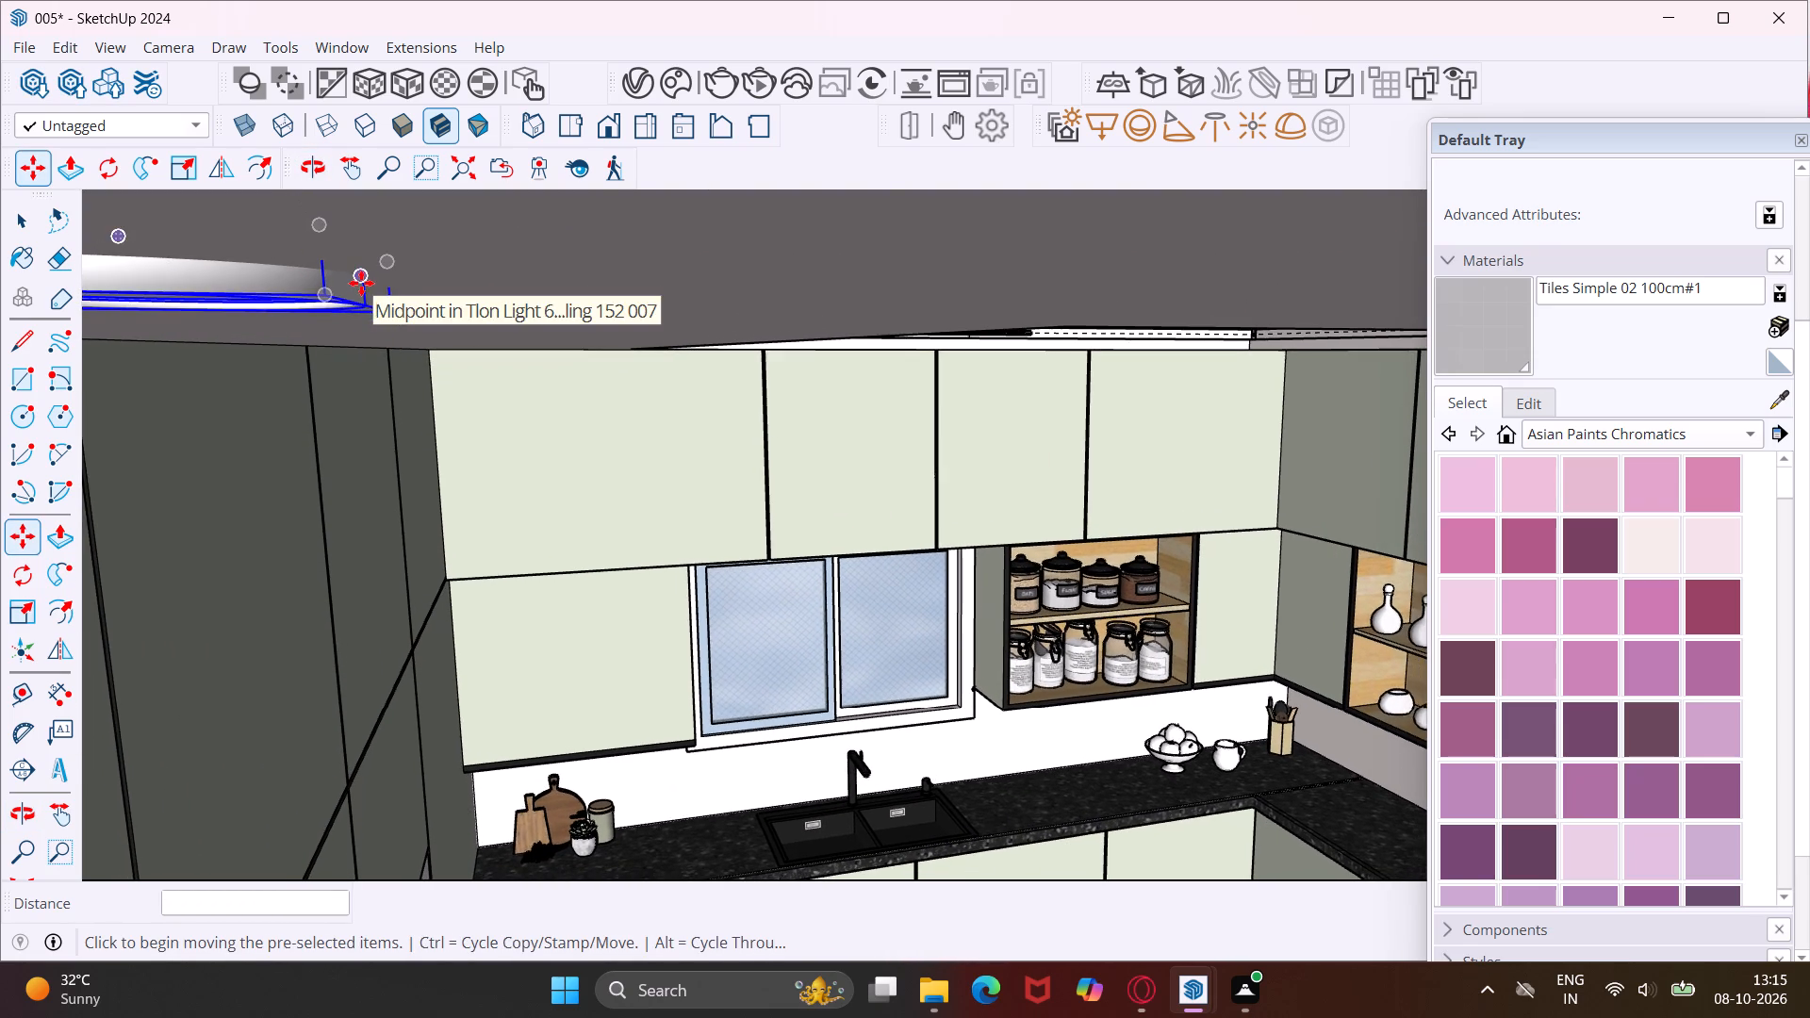
scroll(399, 290, "down", 16)
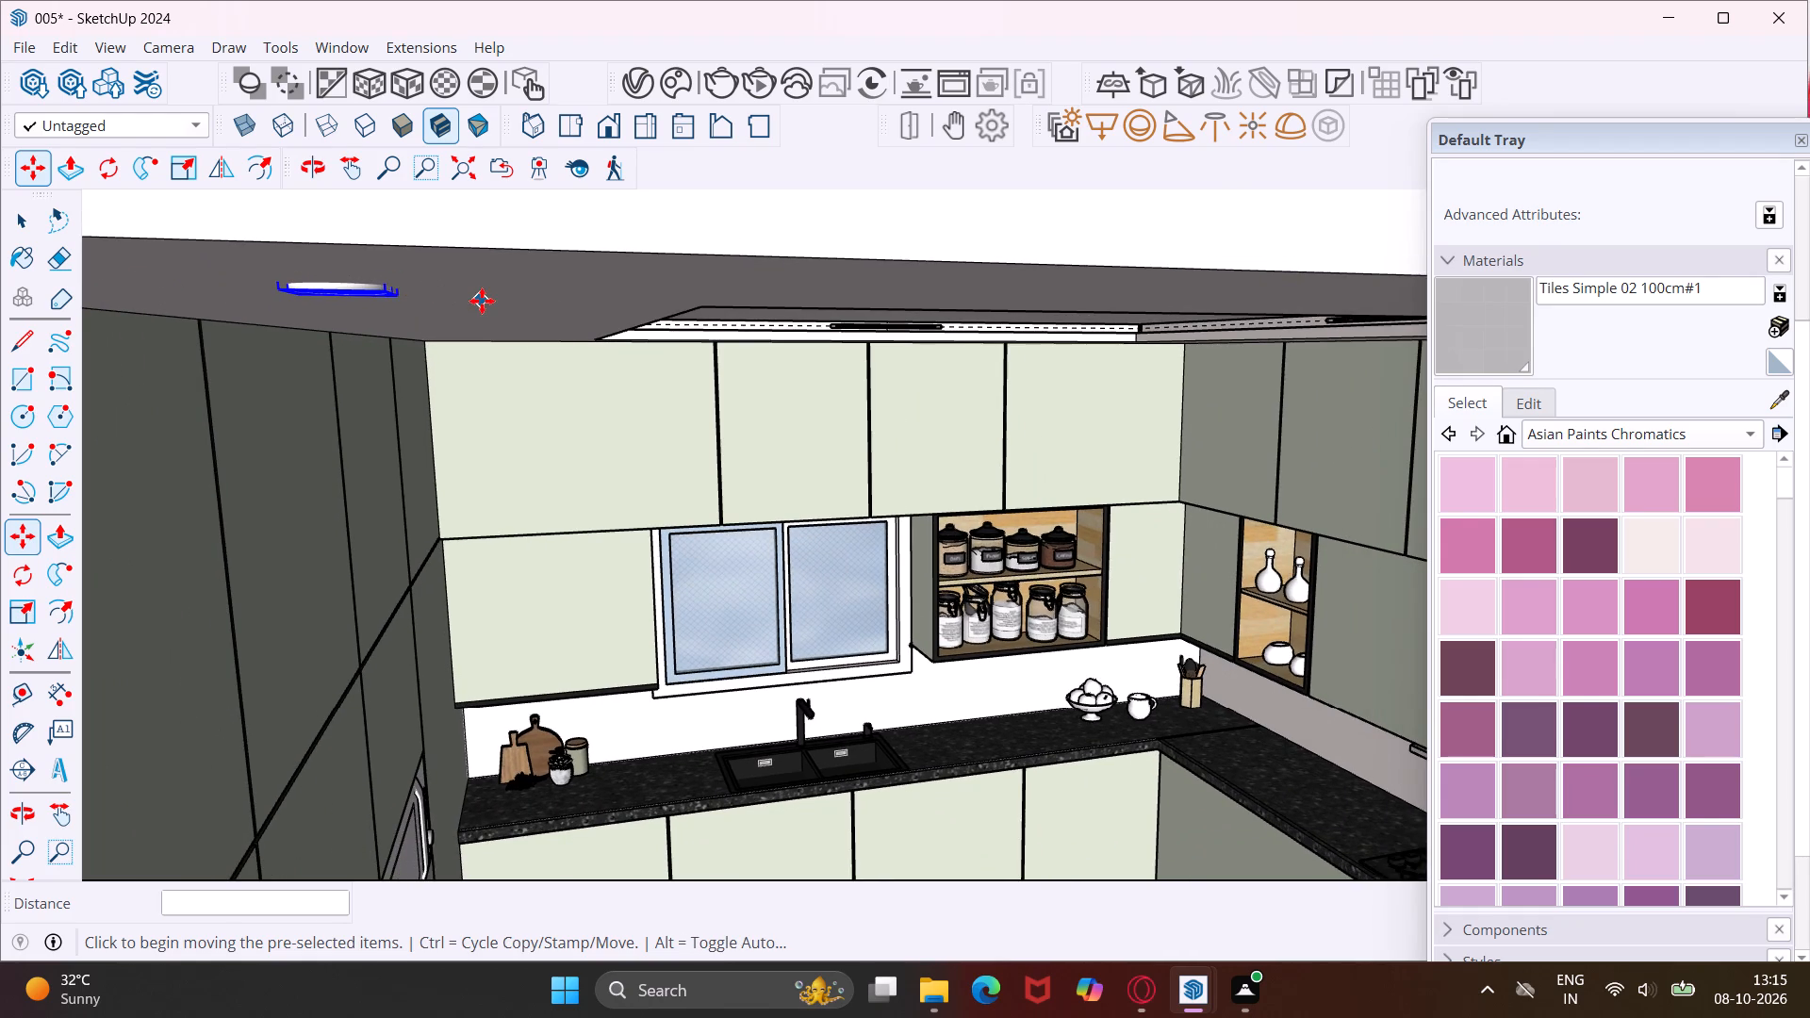
middle_click_drag(482, 301, 386, 283)
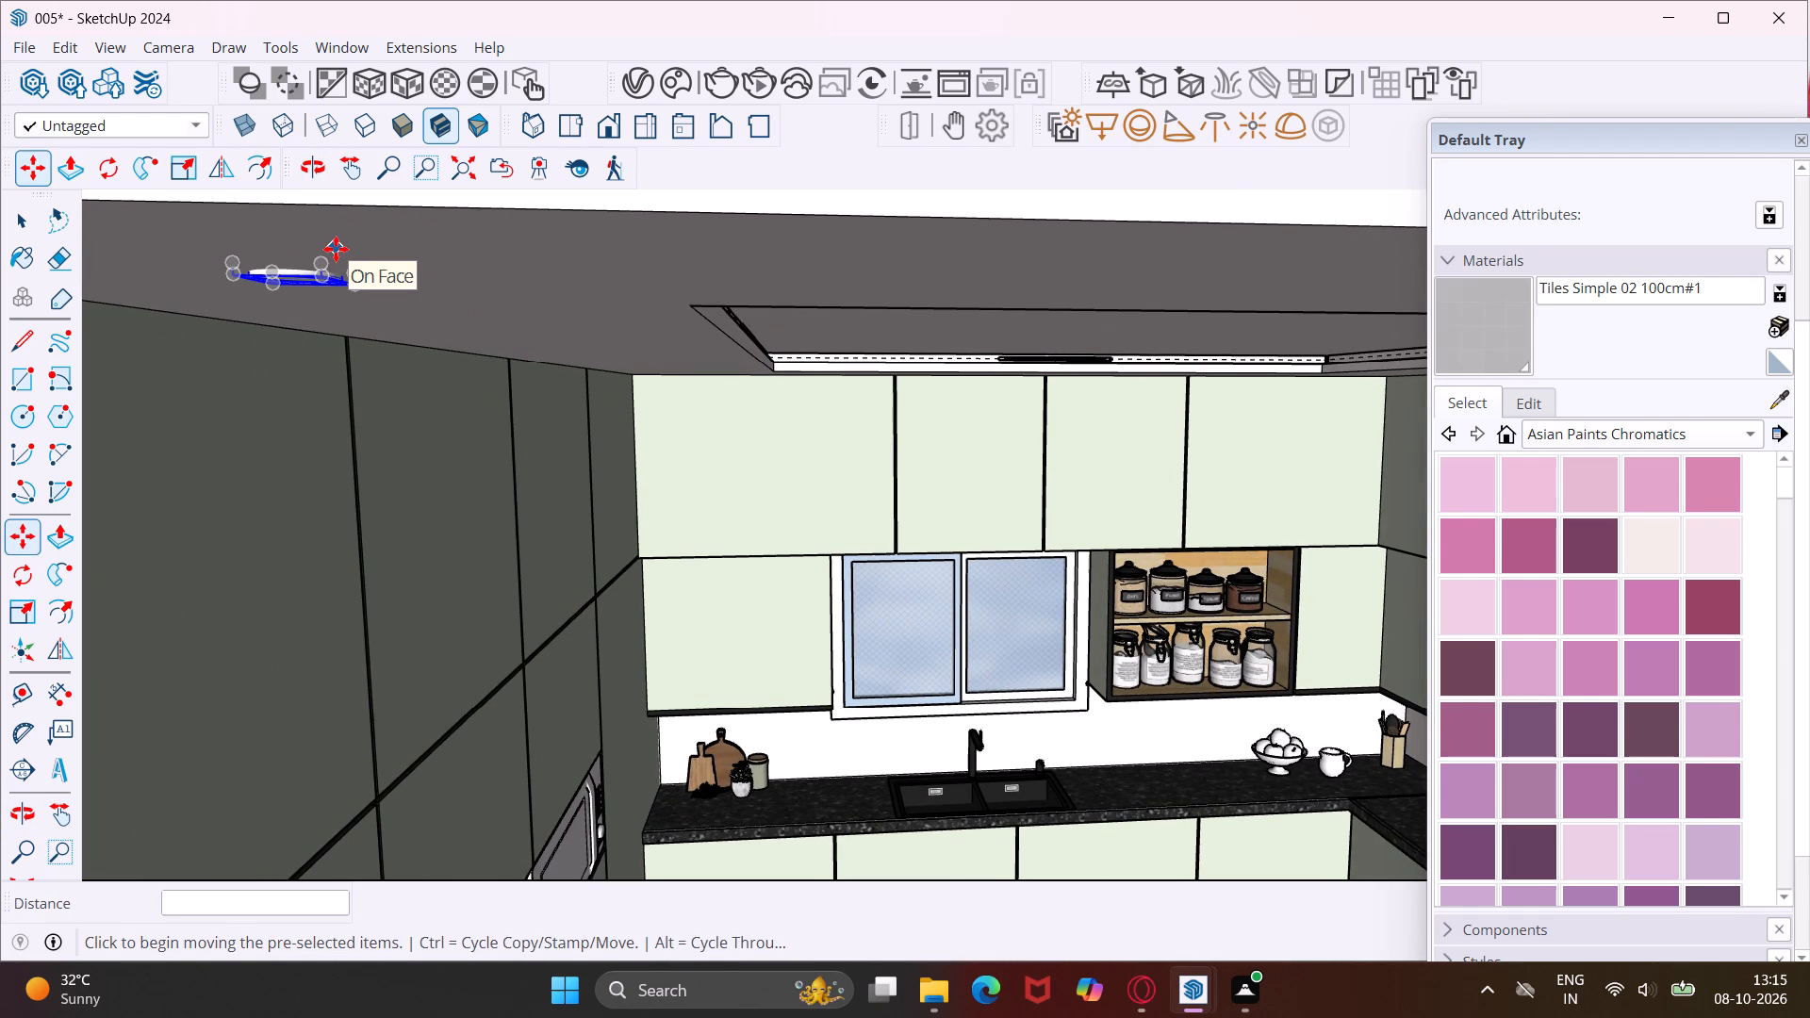
left_click(336, 249, "ctrl")
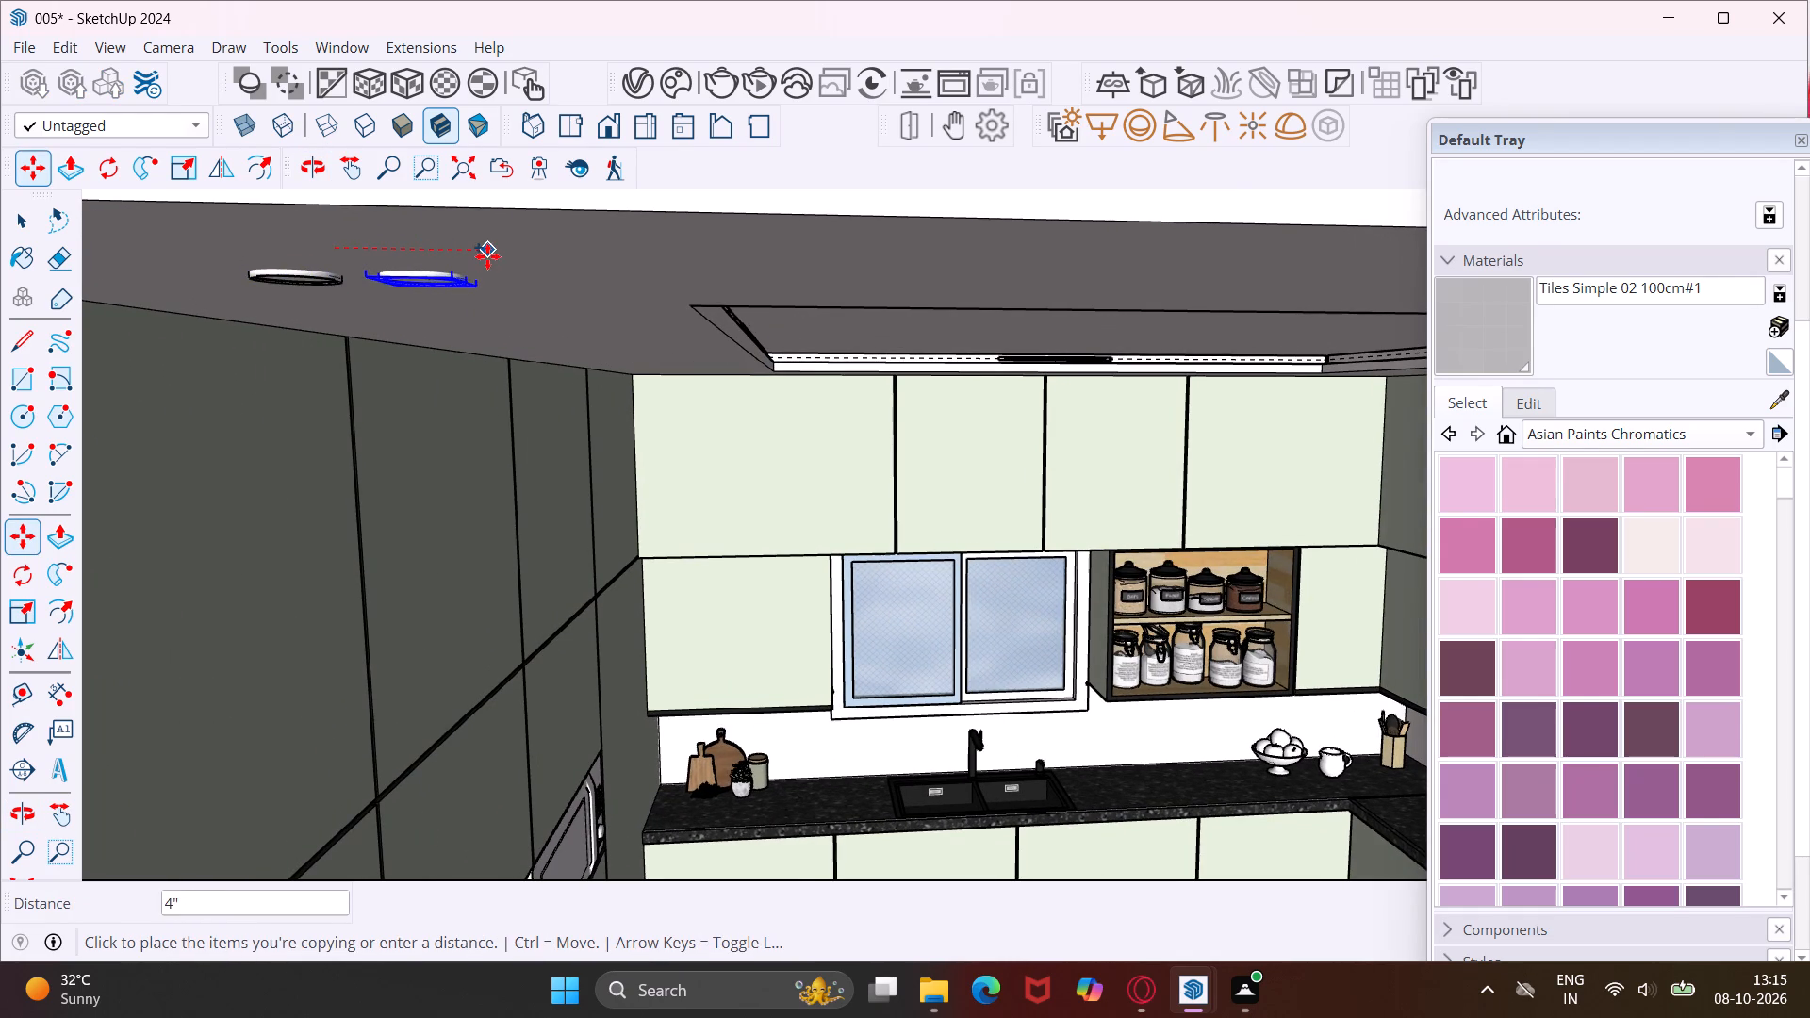
scroll(487, 256, "down", 9)
scroll(487, 256, "down", 12)
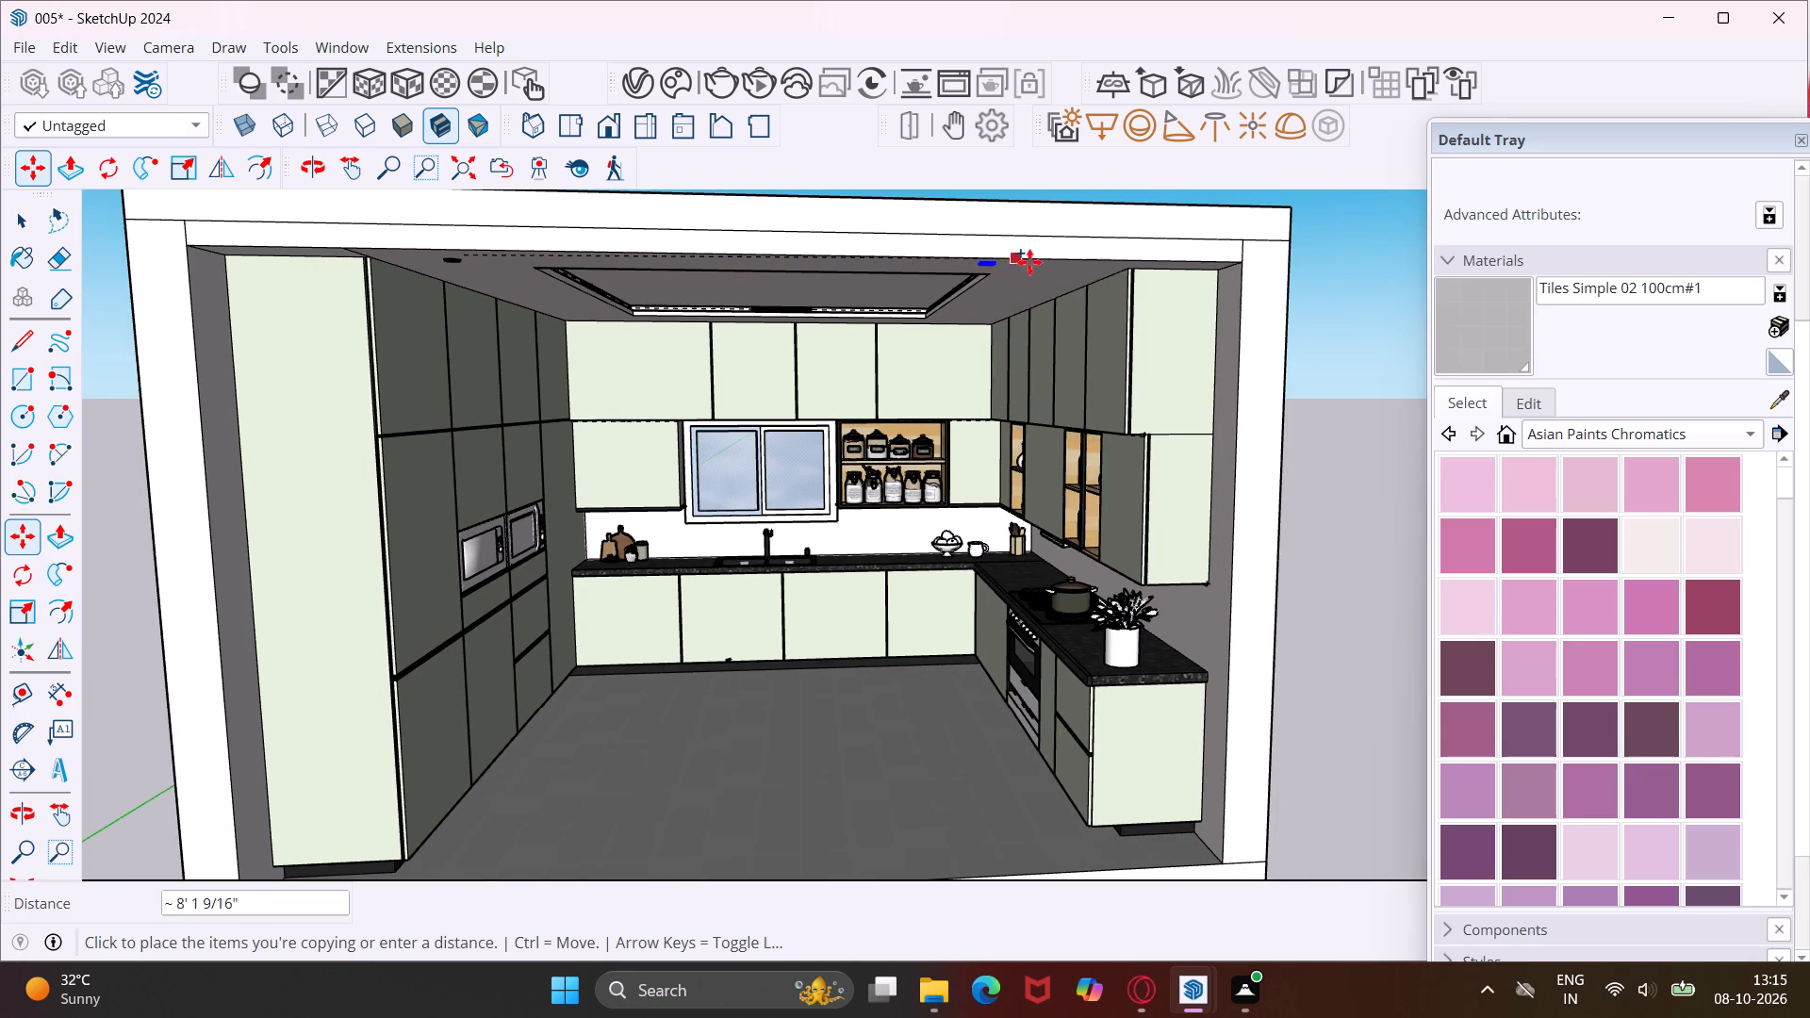
middle_click_drag(1045, 264, 919, 236)
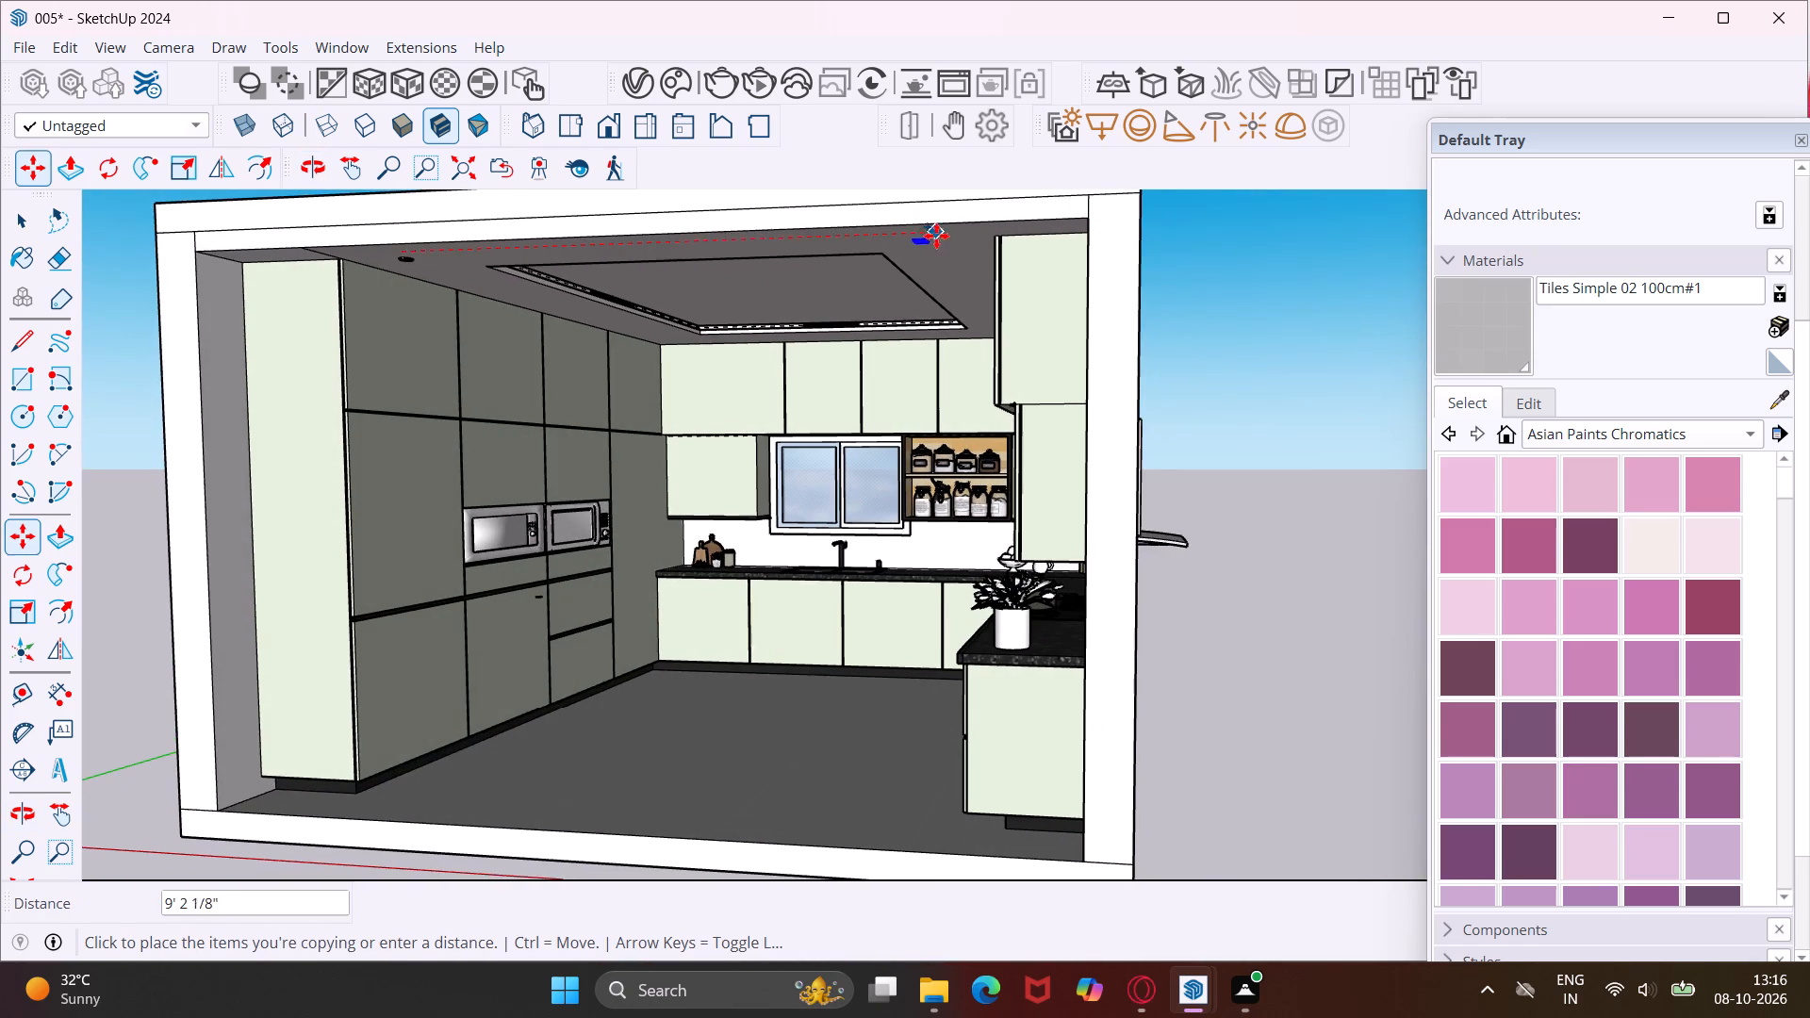
scroll(941, 236, "up", 10)
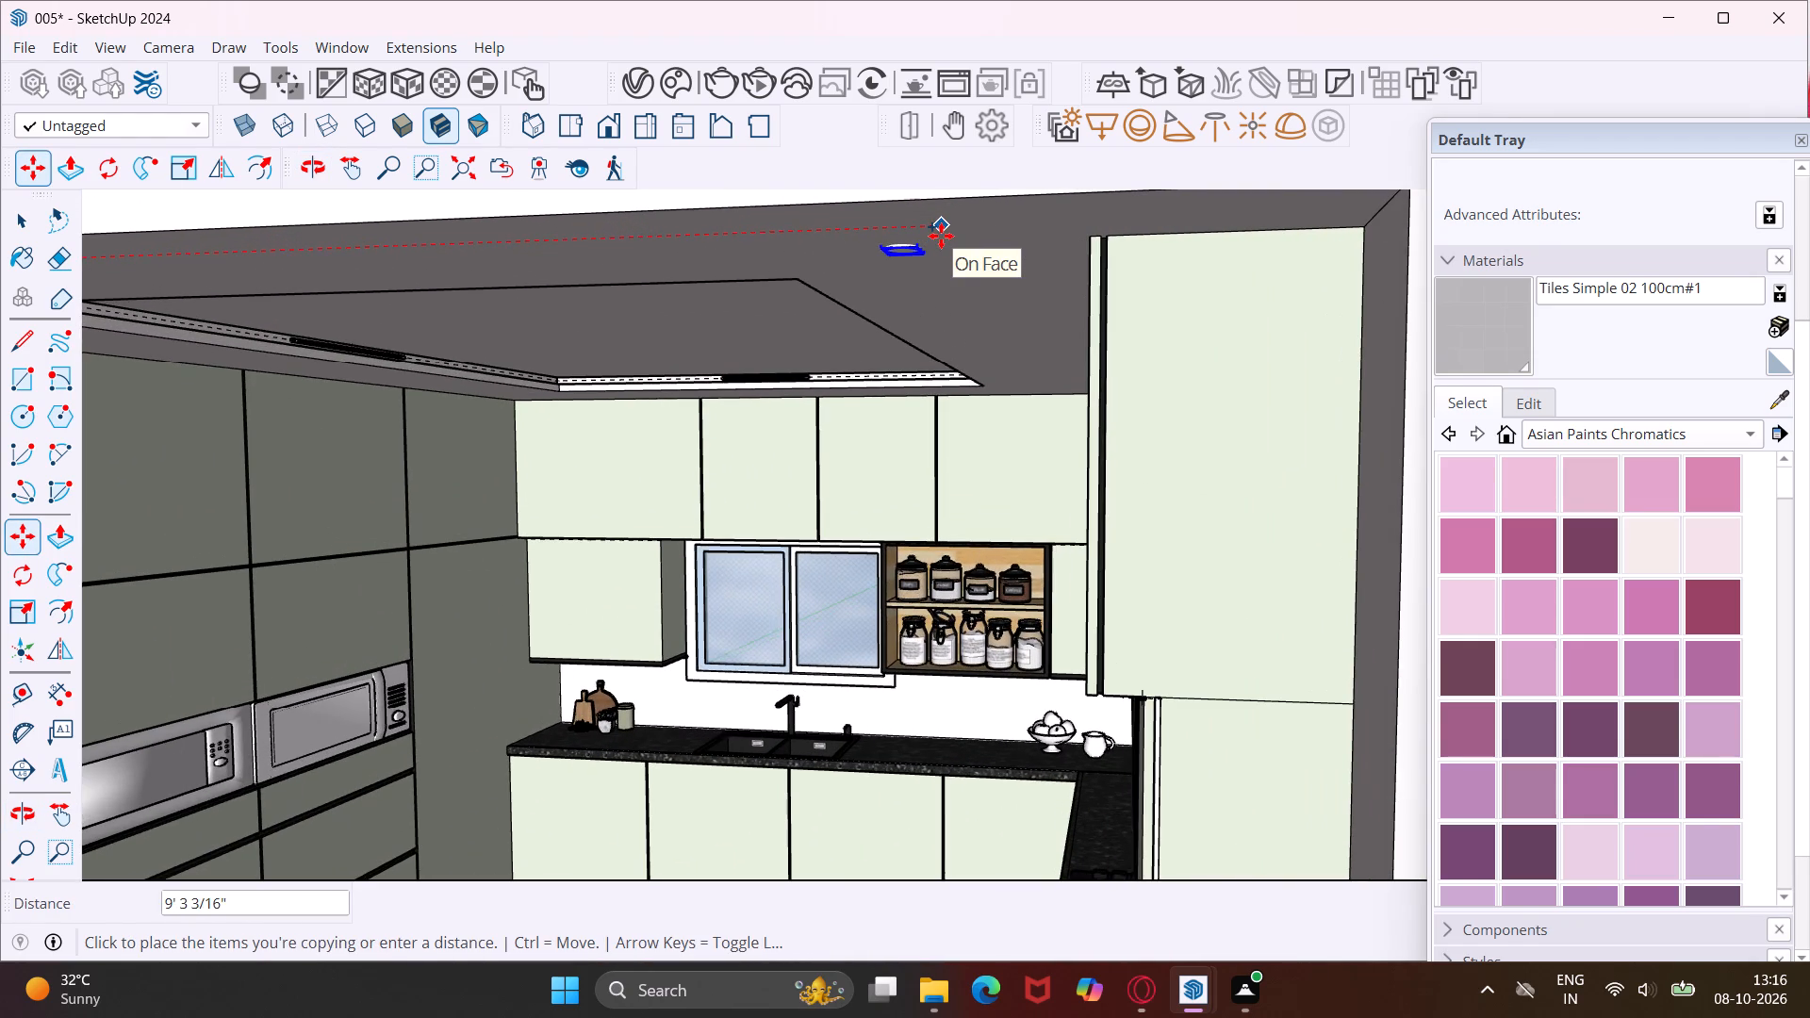
left_click(941, 236)
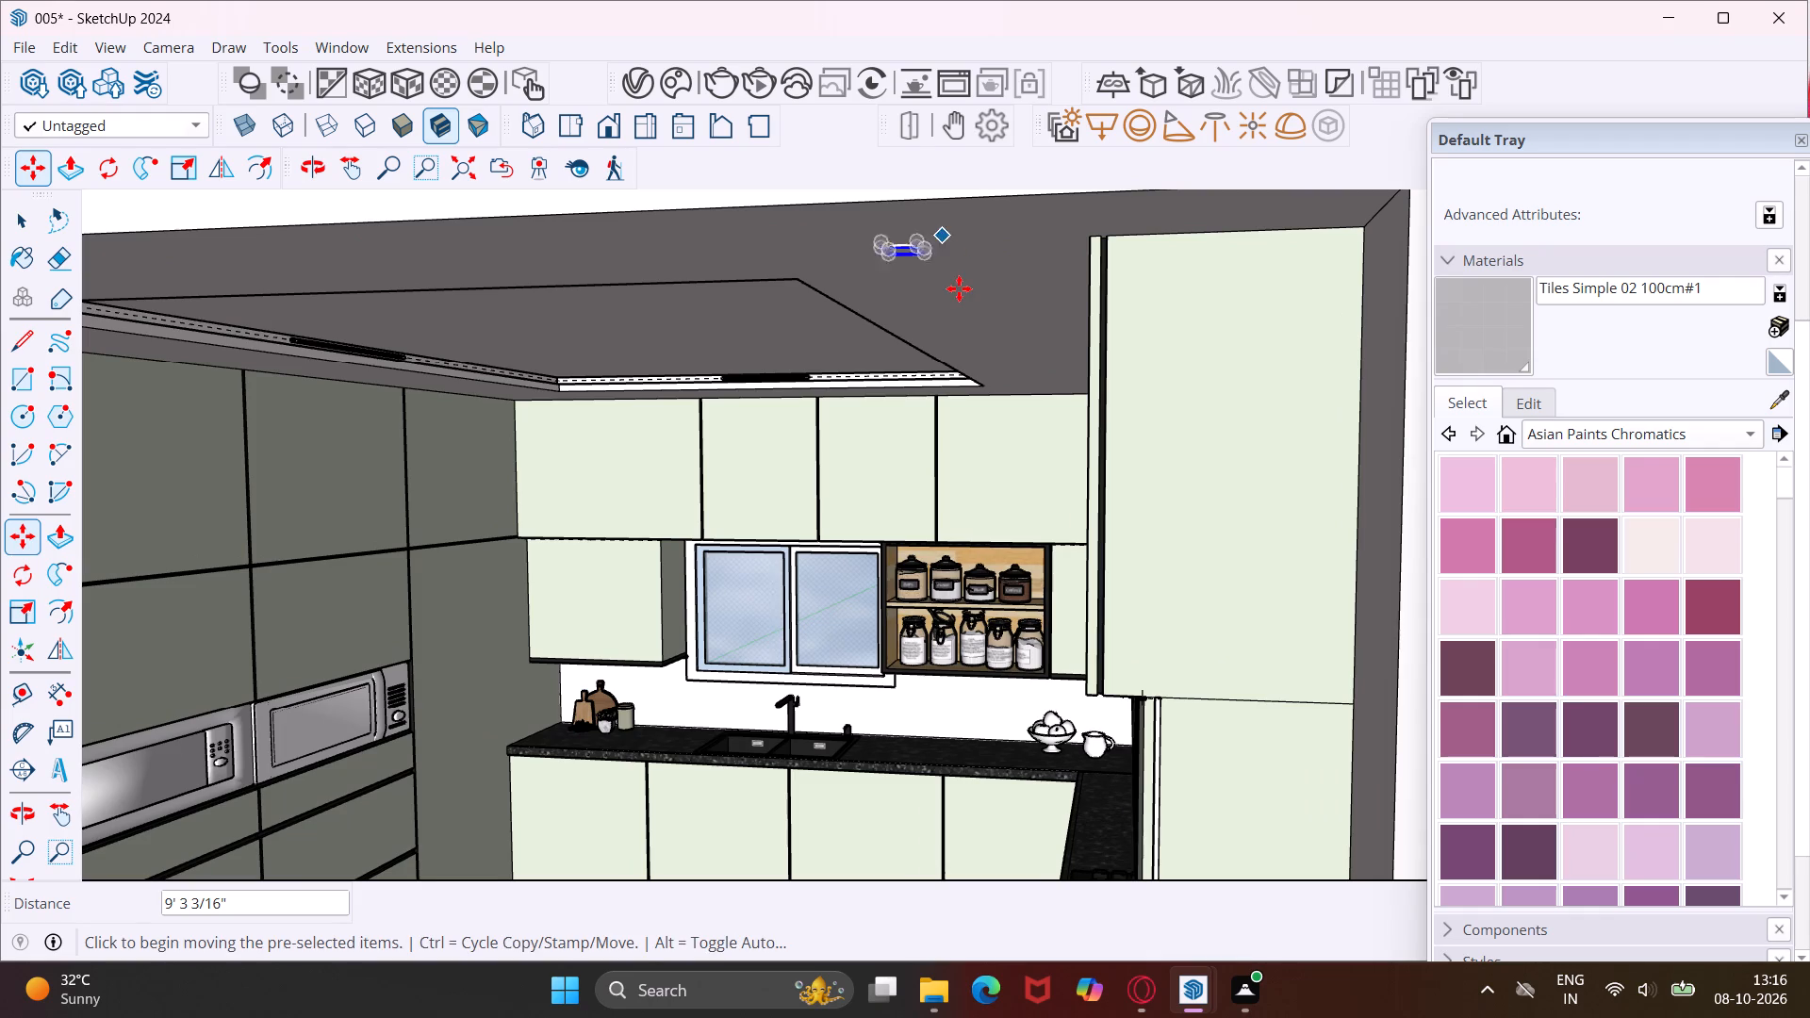
Adjust the copied light's position between recess and wall cabinets, moving it about 3 inches toward the cabinets and about 3 inches back.
scroll(959, 290, "down", 9)
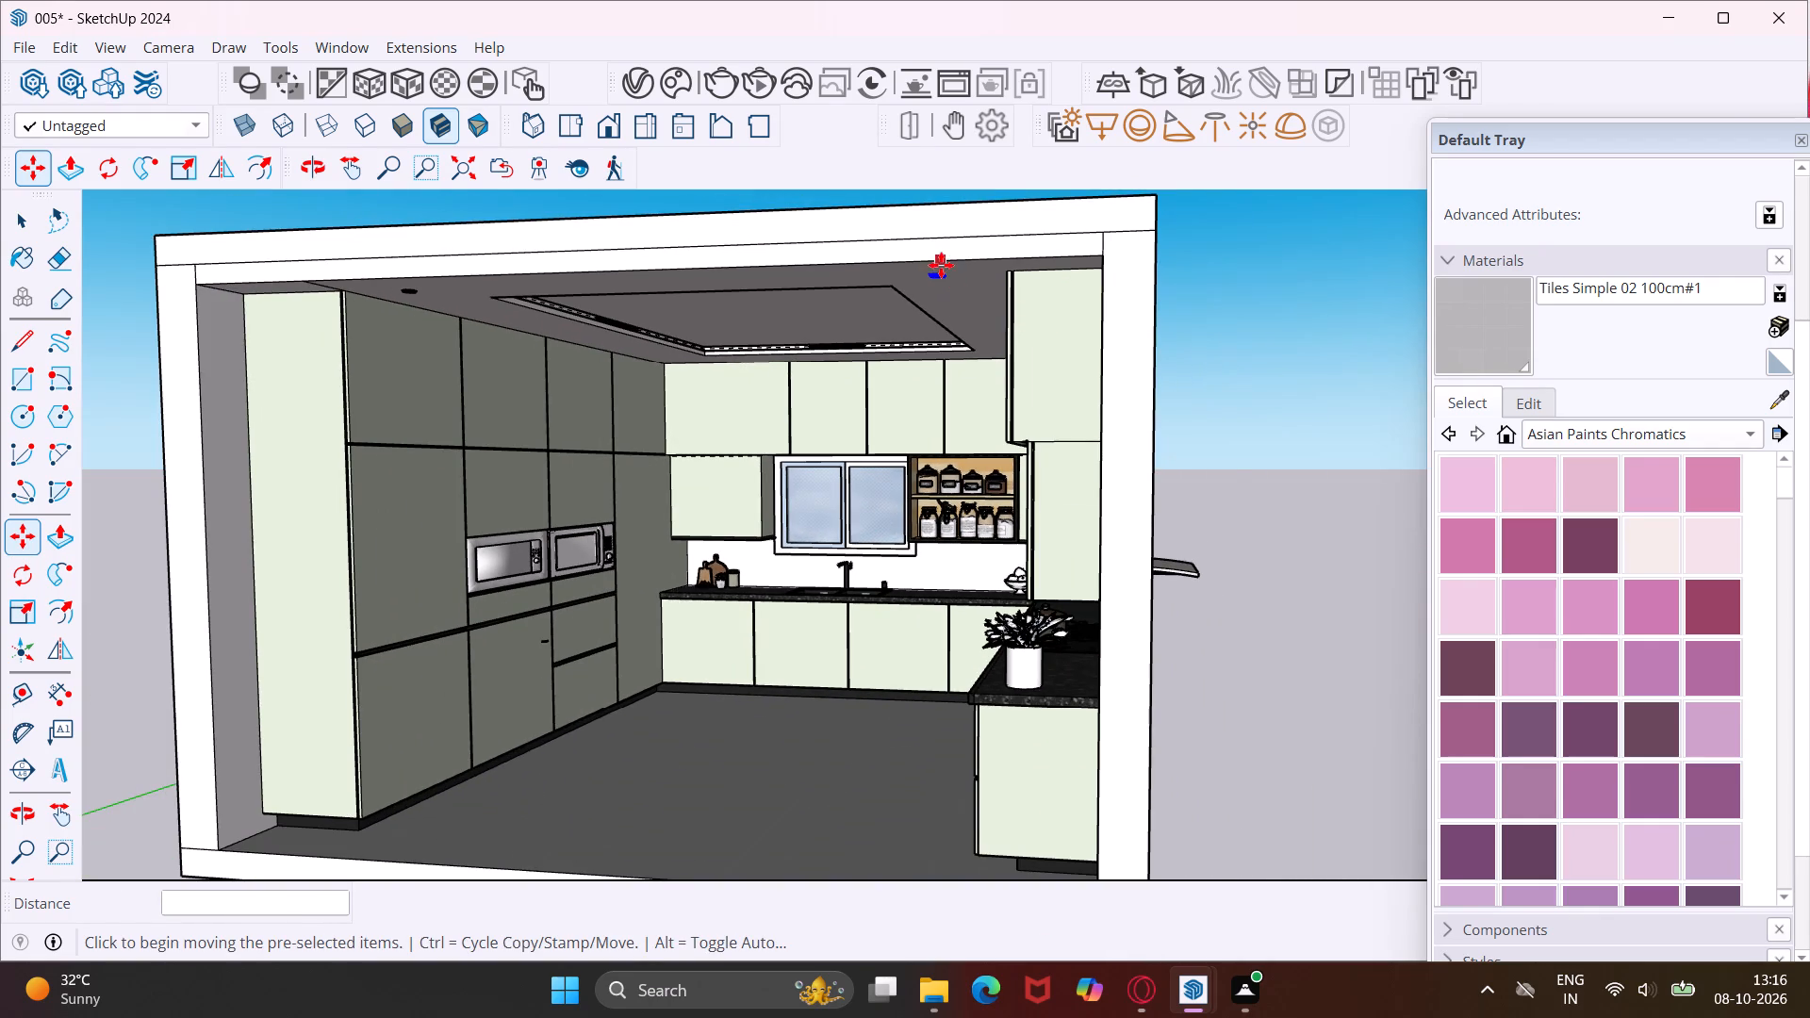
scroll(941, 265, "up", 13)
middle_click_drag(958, 291, 1009, 245)
left_click(979, 235)
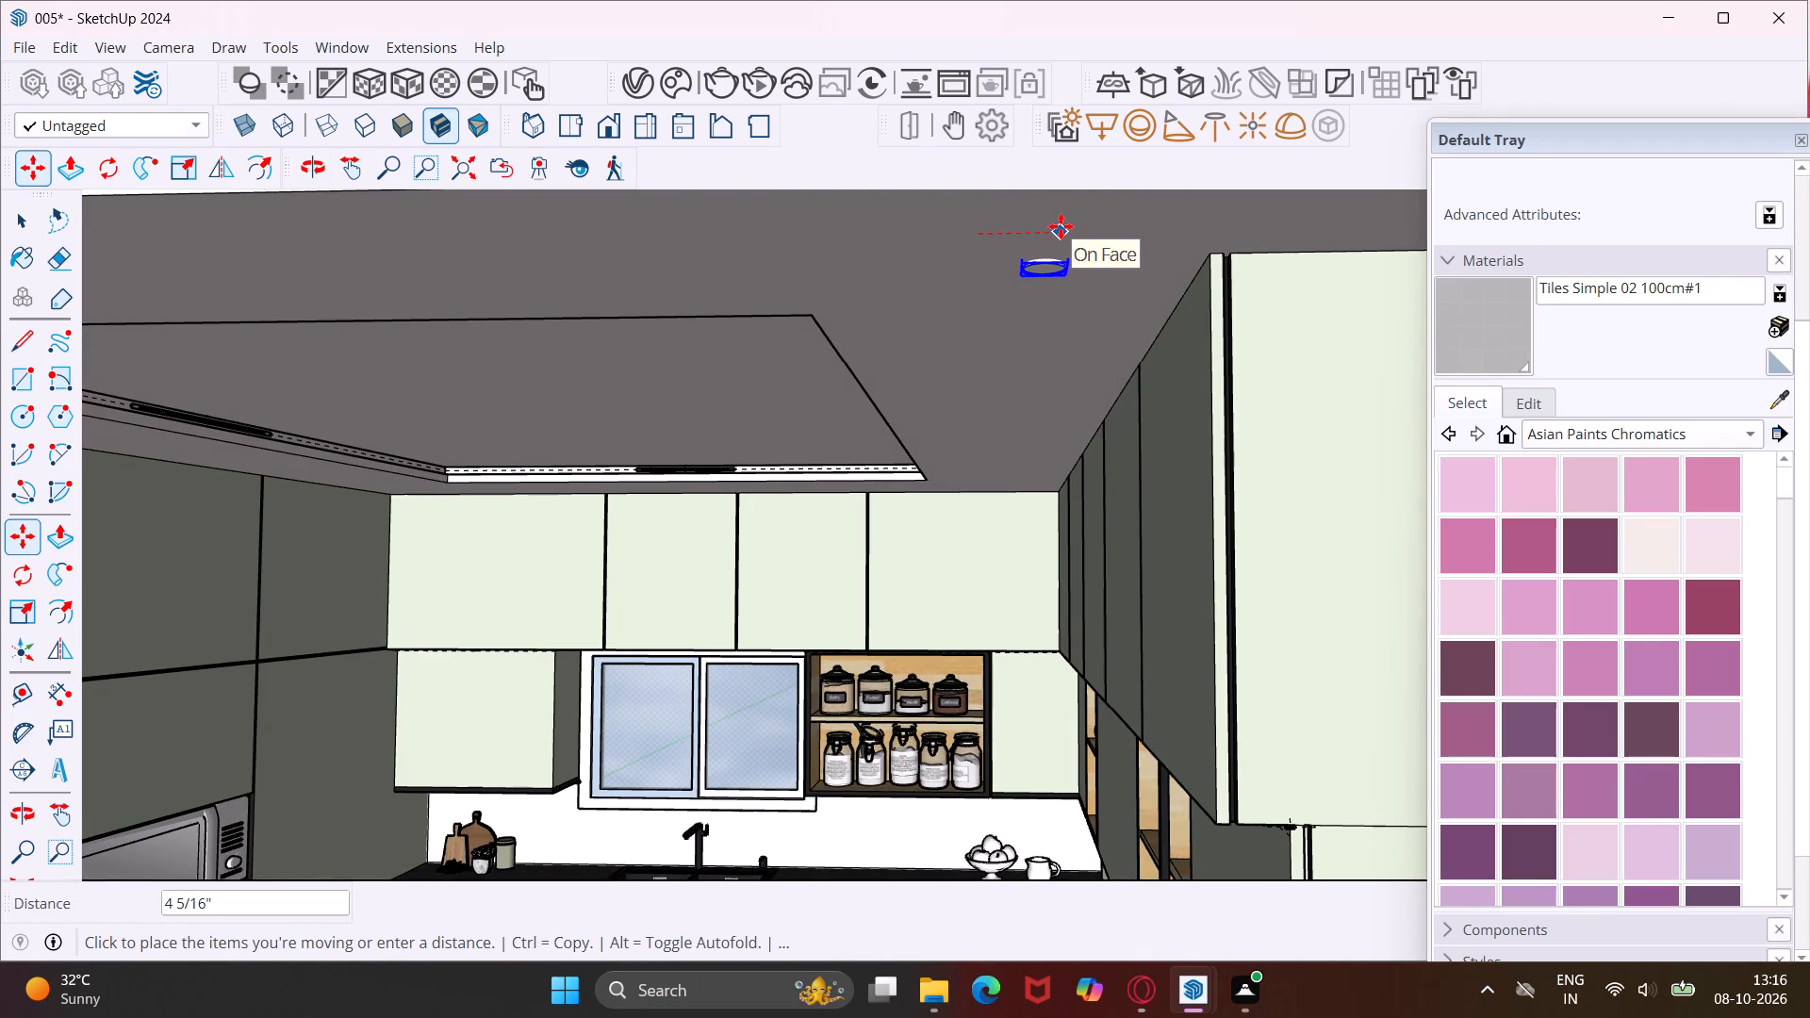
left_click(1042, 228)
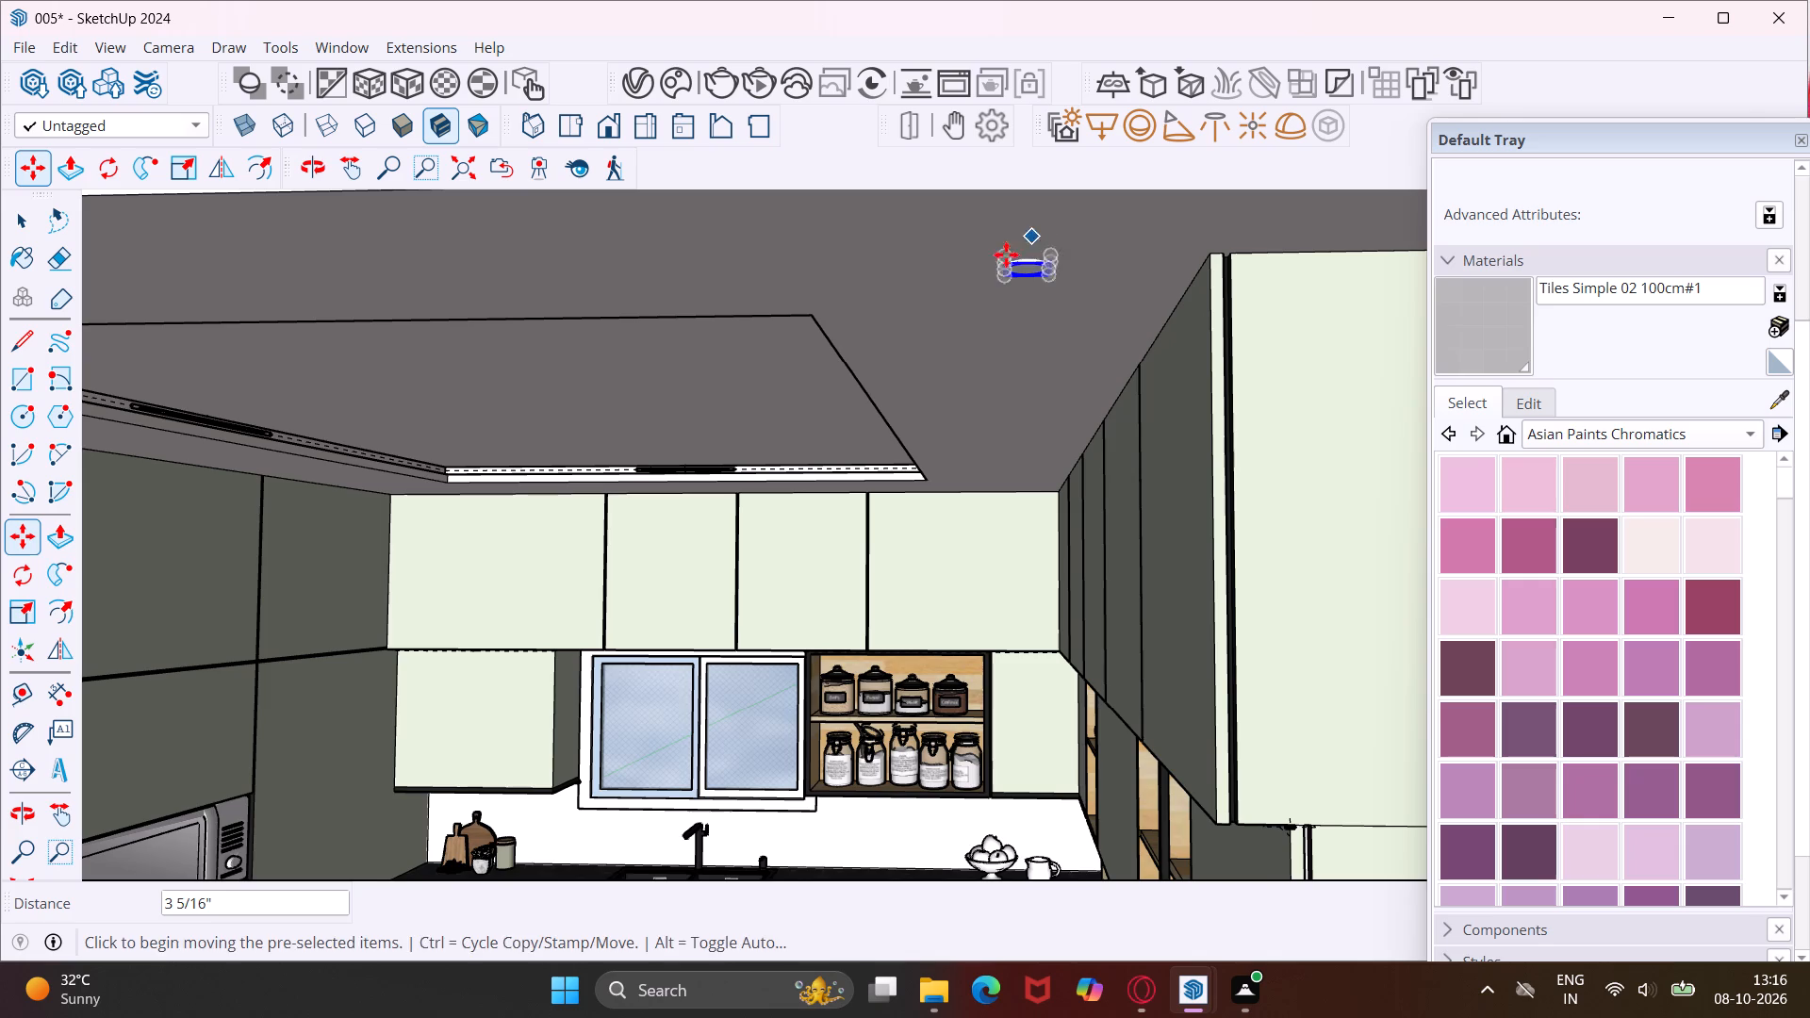
middle_click_drag(962, 284, 1058, 234)
scroll(1052, 234, "down", 2)
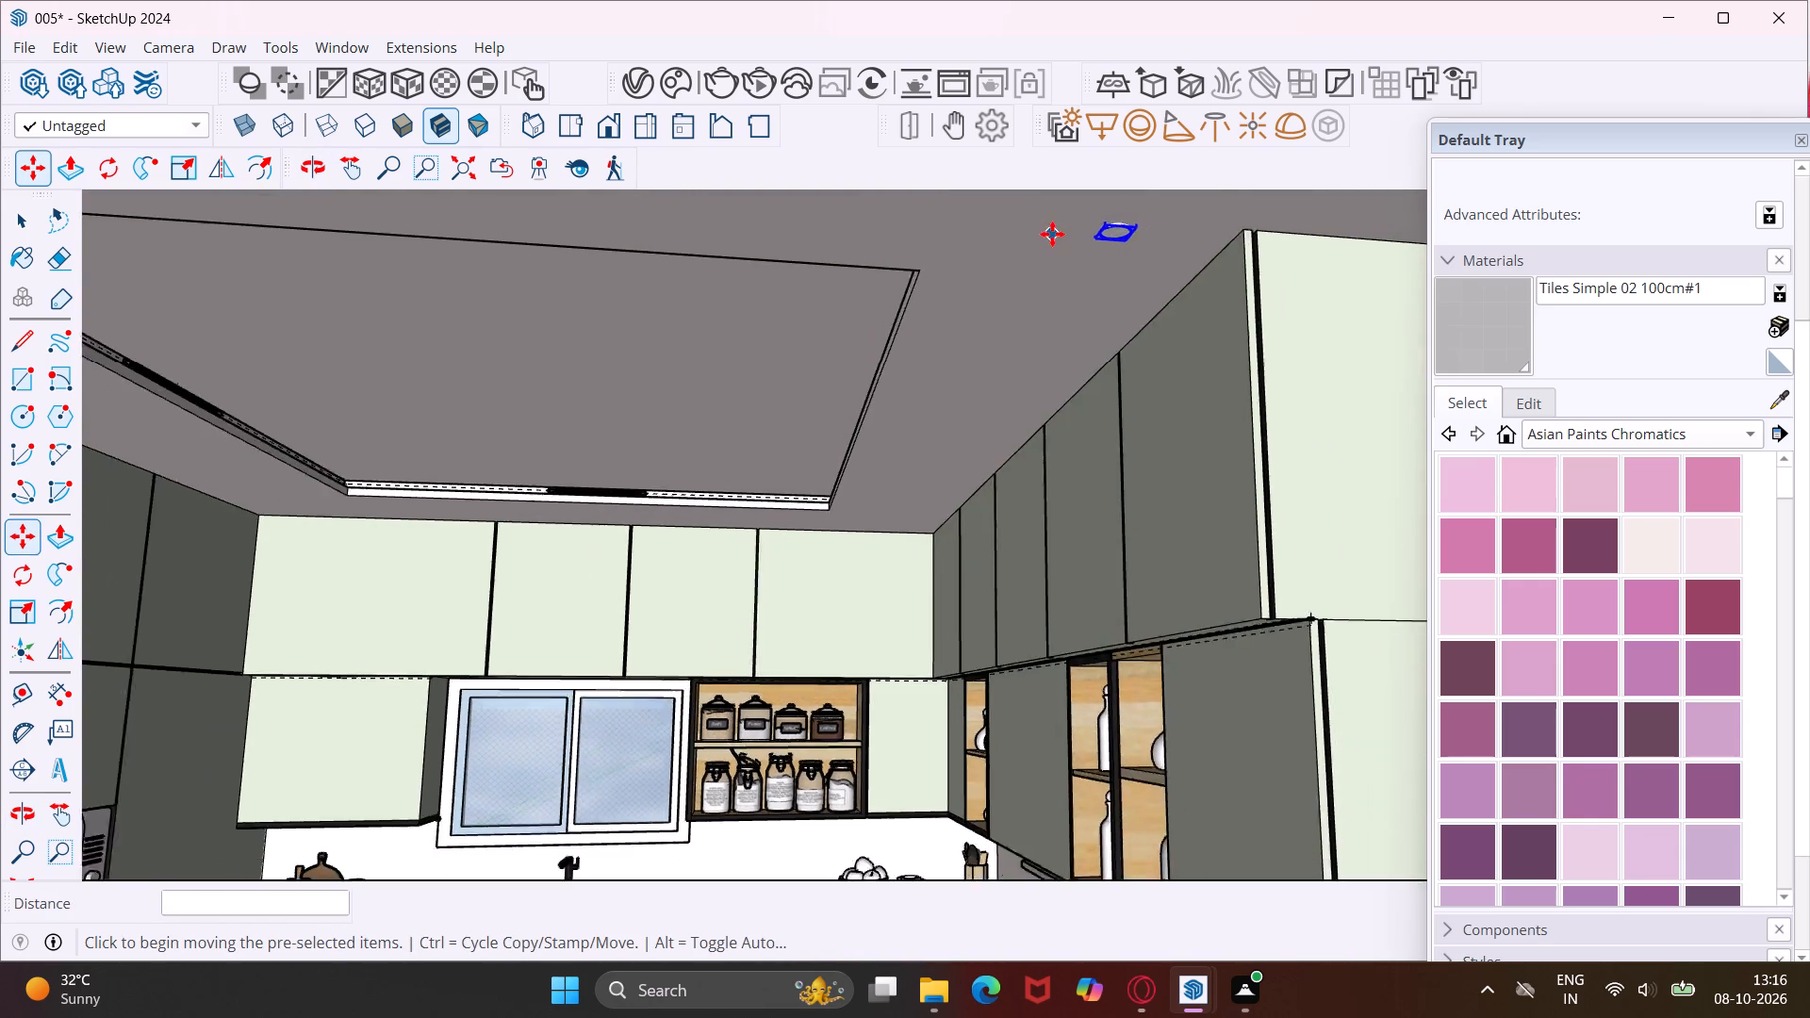
scroll(1052, 234, "down", 8)
middle_click_drag(1044, 236, 1055, 265)
left_click(1112, 253)
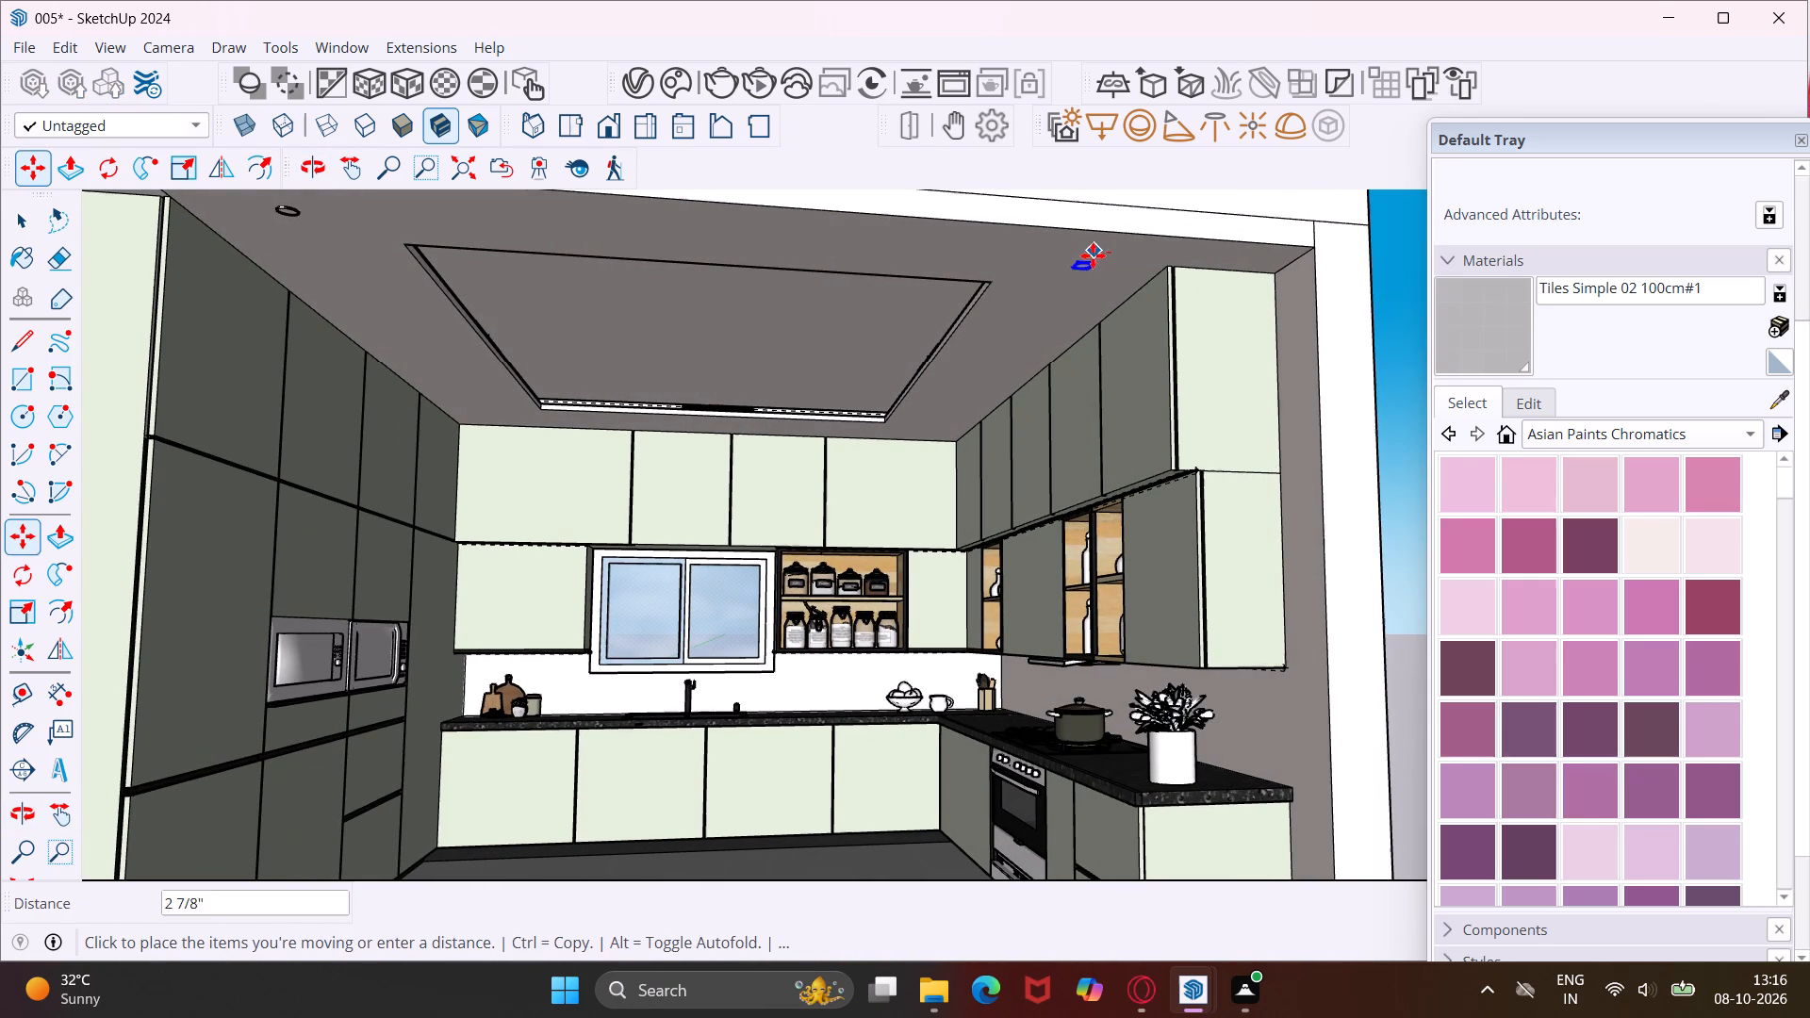
left_click(1091, 255)
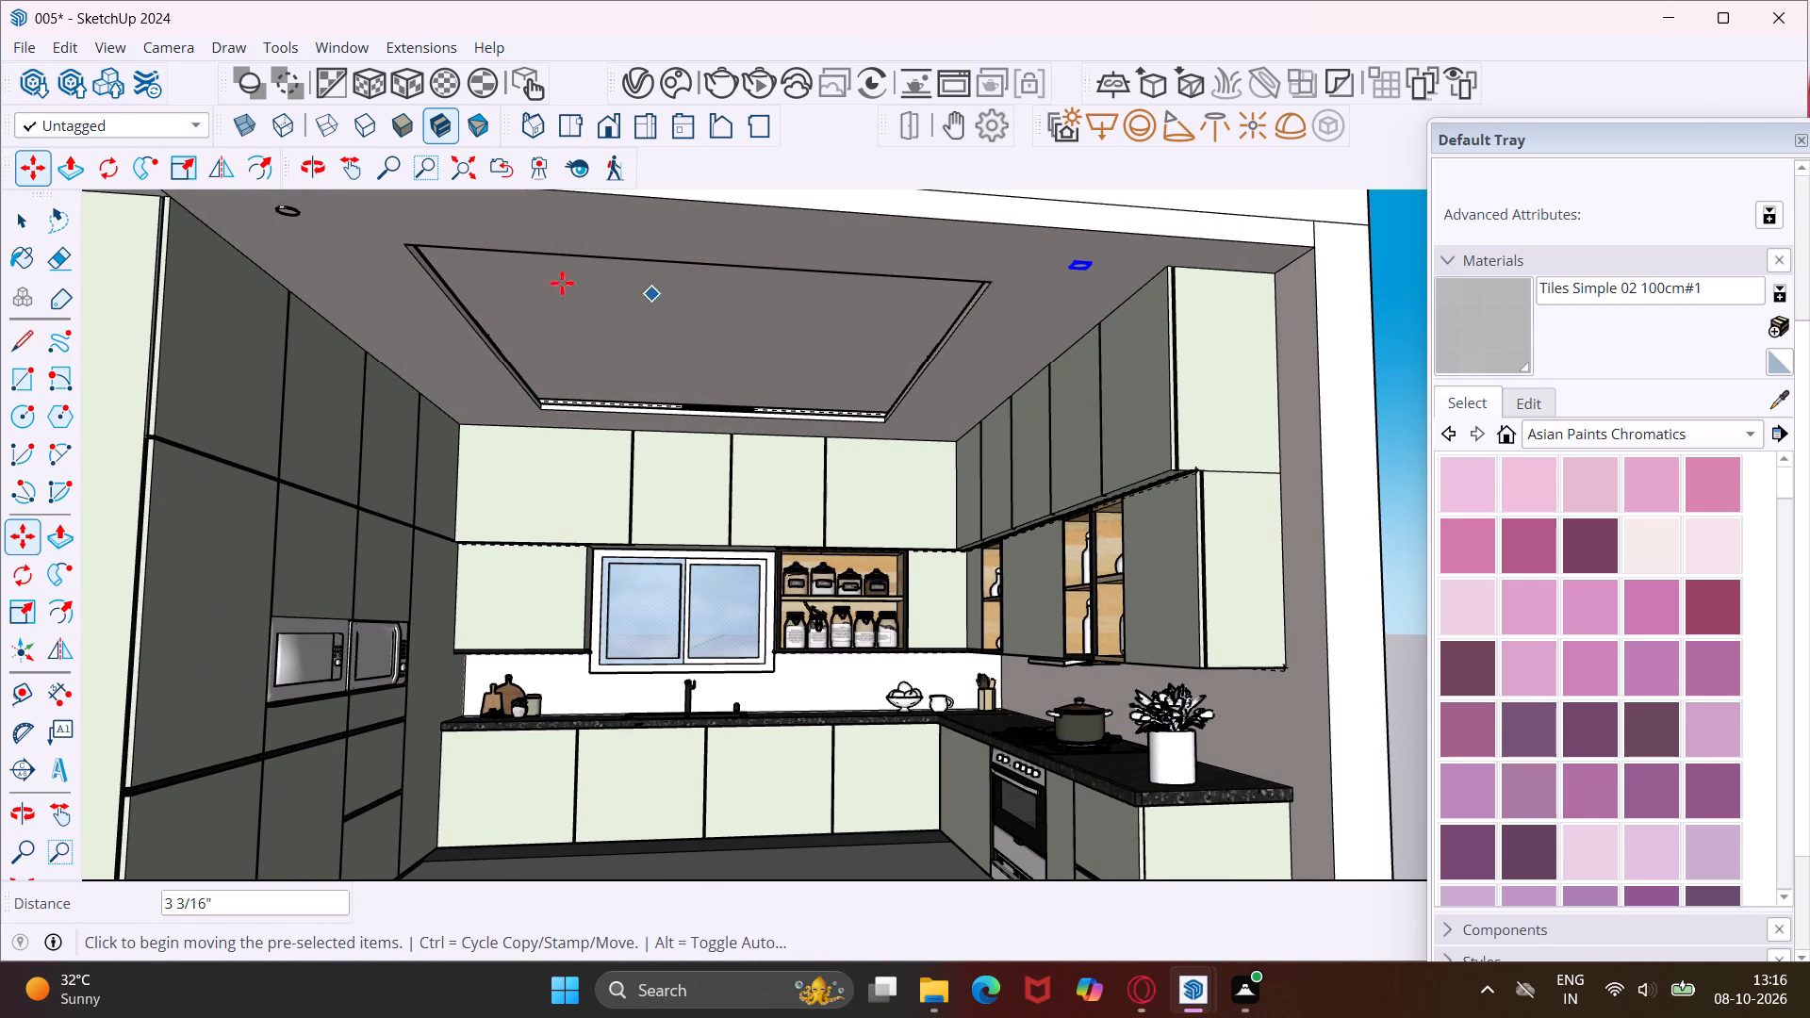
Copy both front ceiling lights about 11' 8" along the ceiling toward the back wall cabinets, dividing the distance into 6 equal spacings.
key("space")
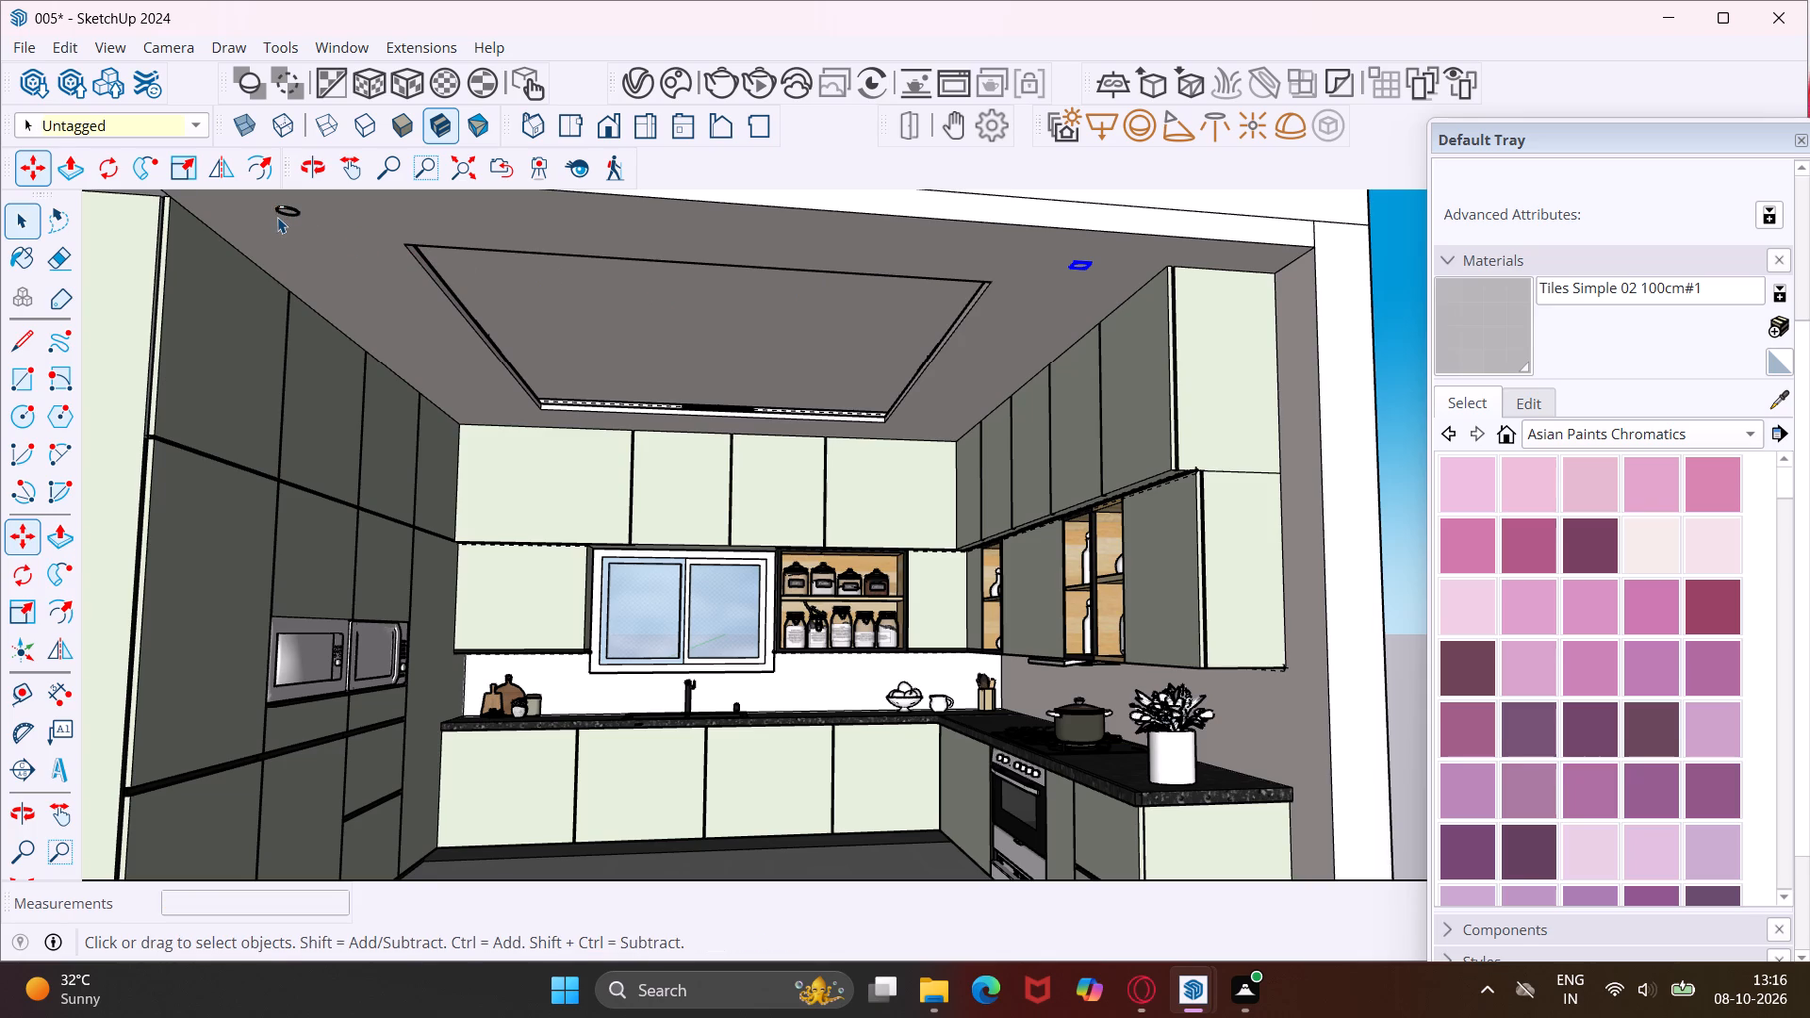
scroll(284, 216, "up", 6)
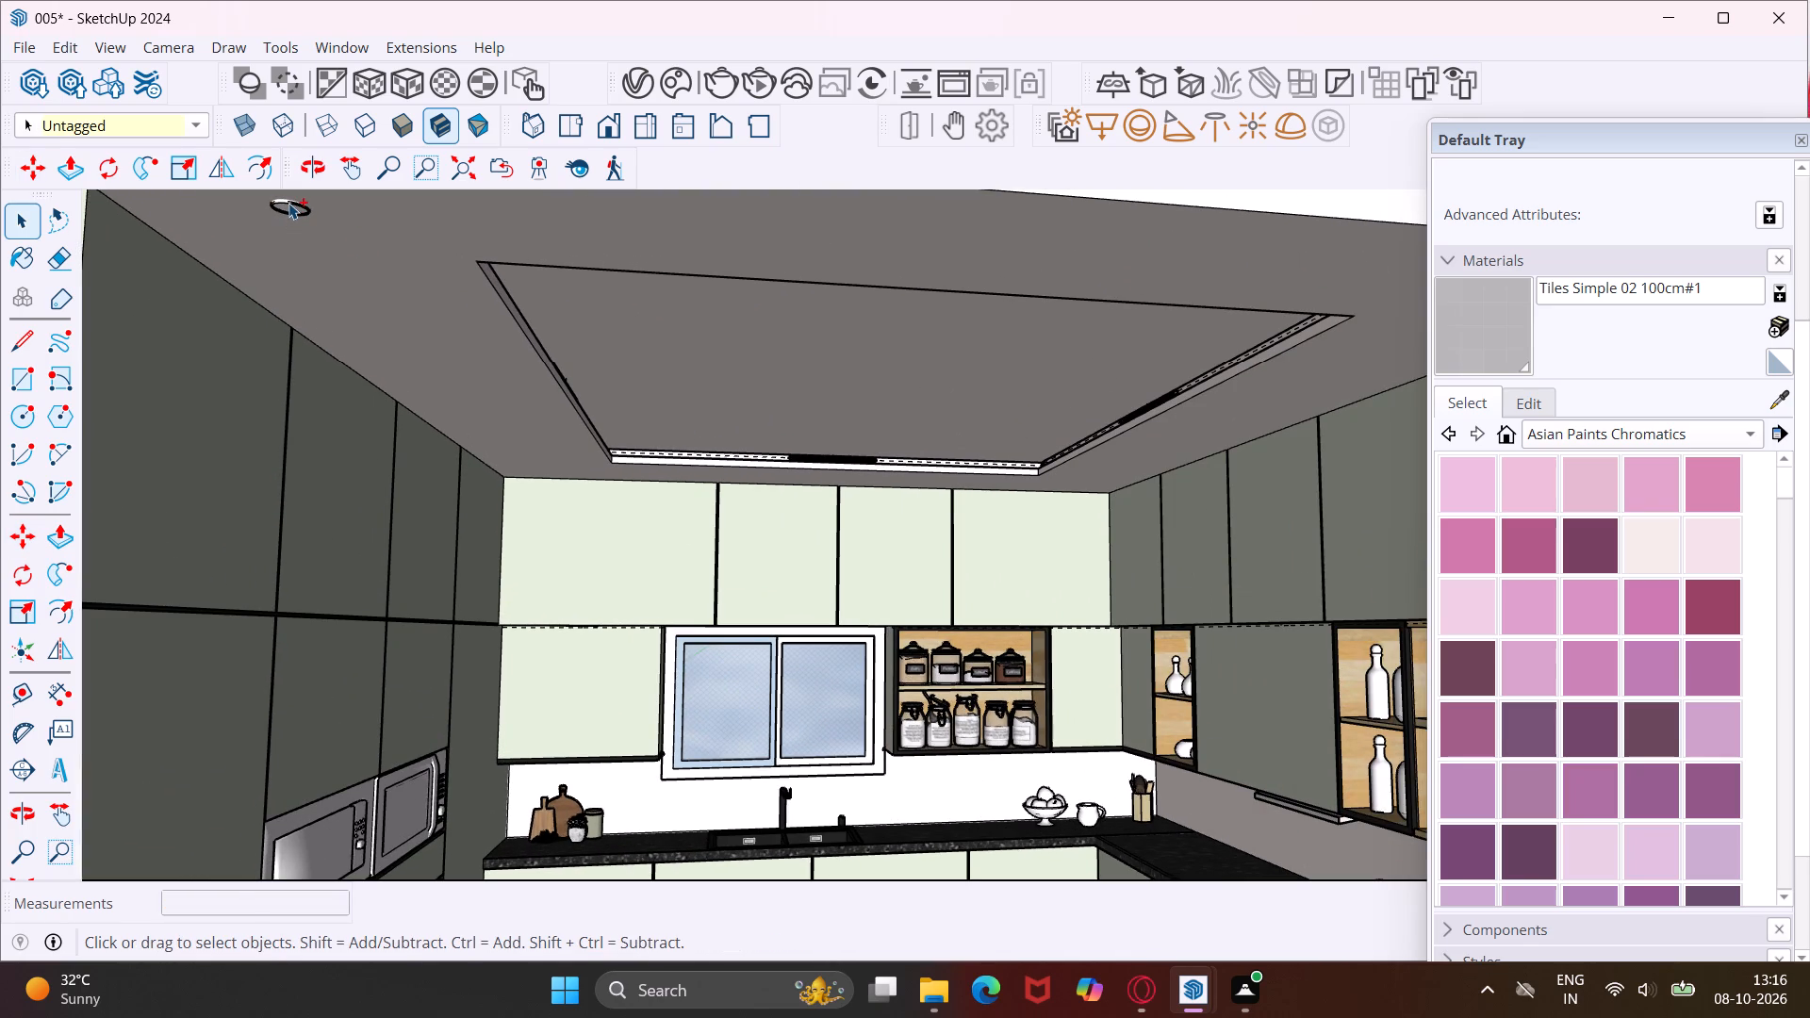
left_click(288, 201, "ctrl")
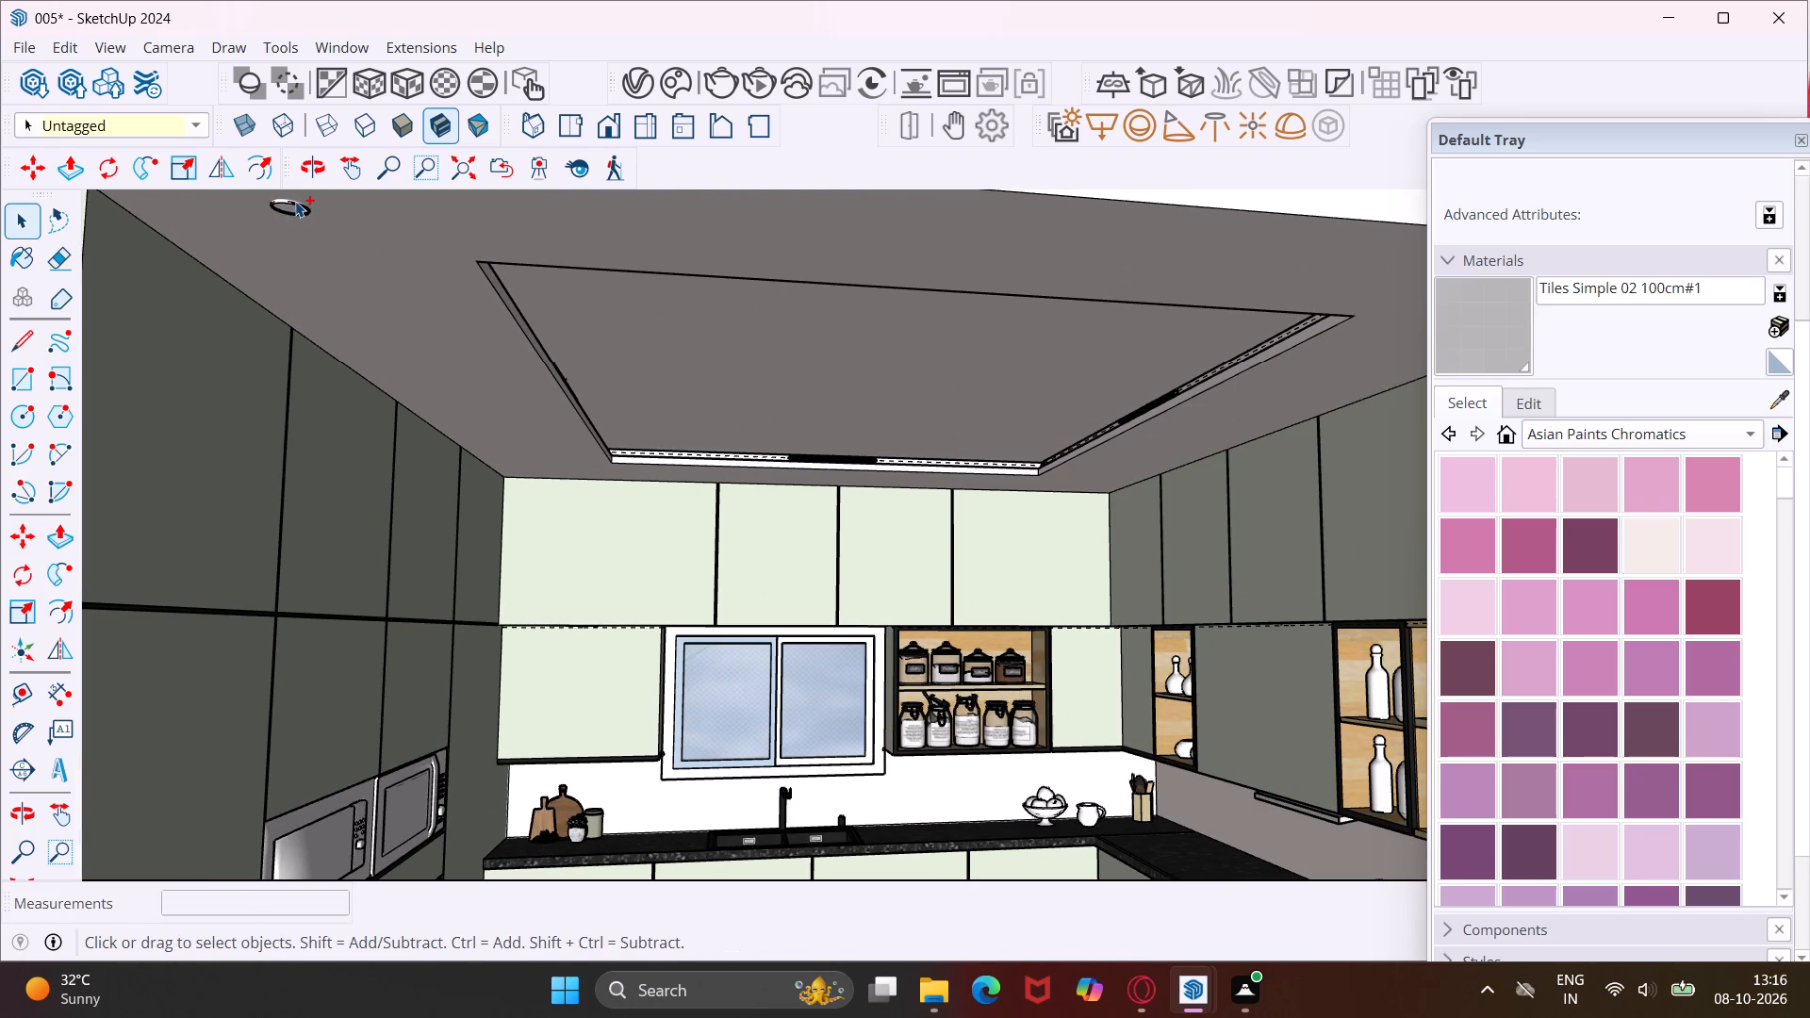
left_click(298, 207, "ctrl")
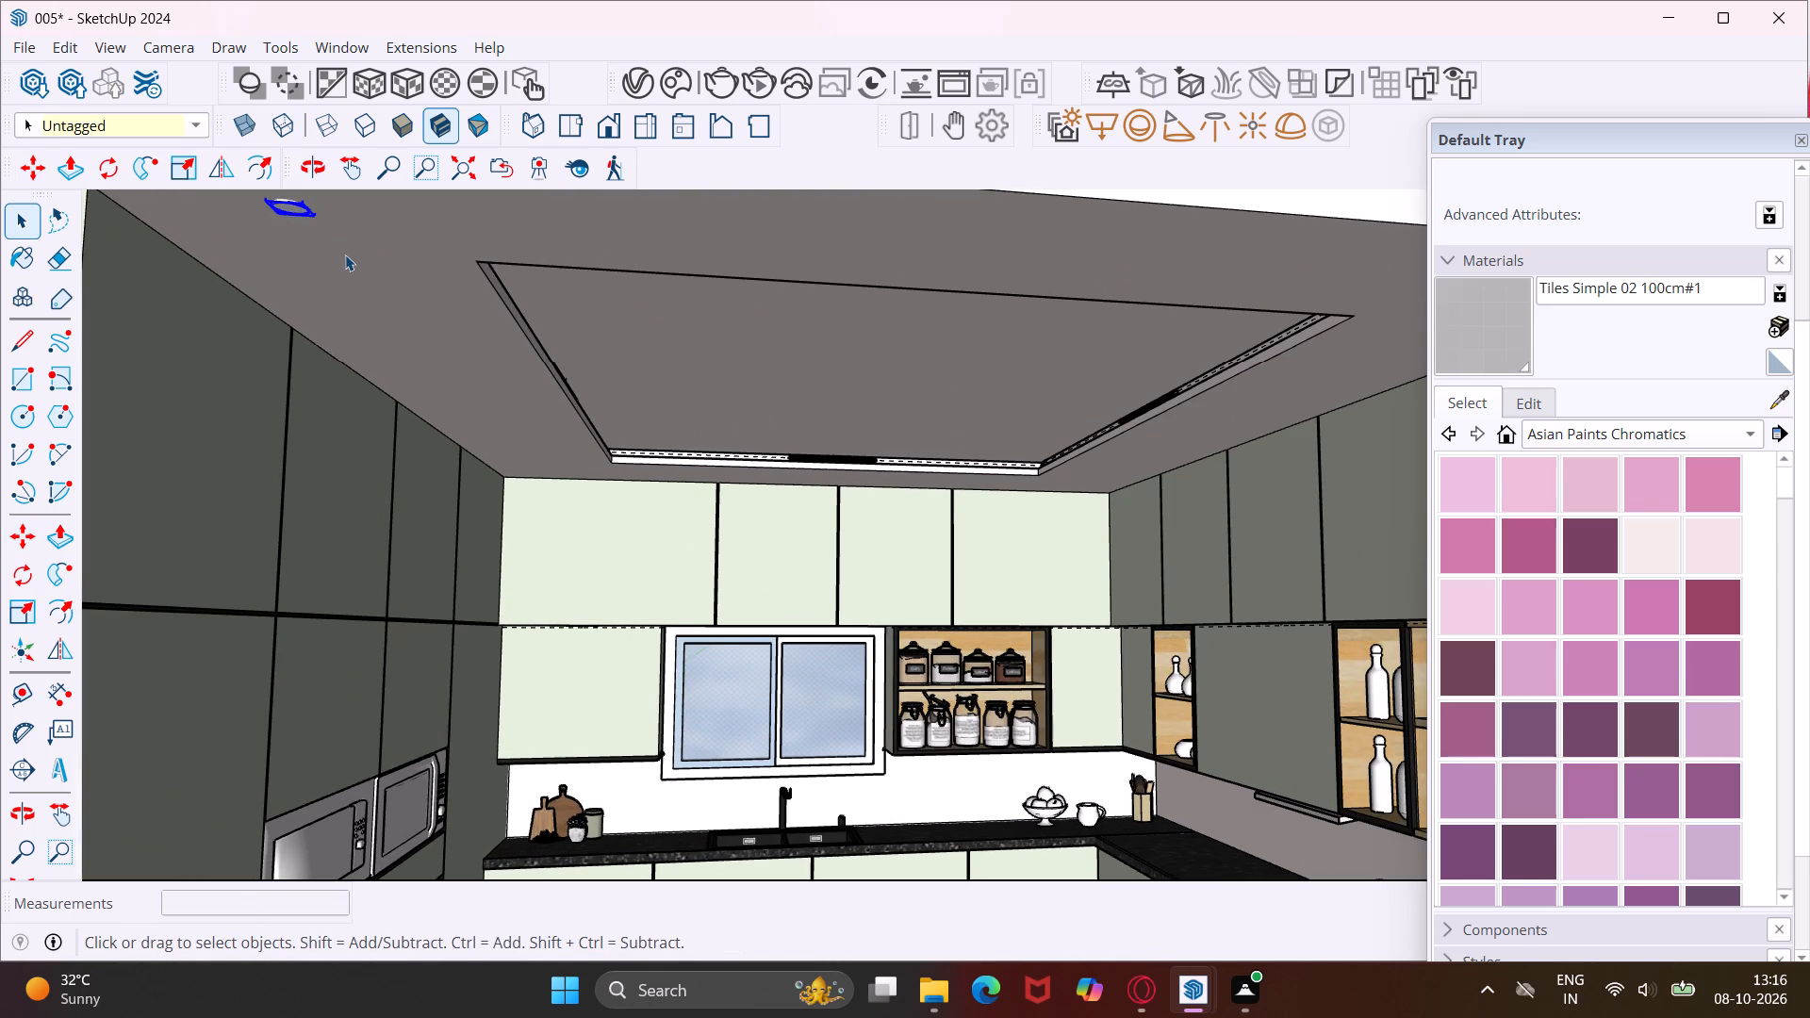
key("m")
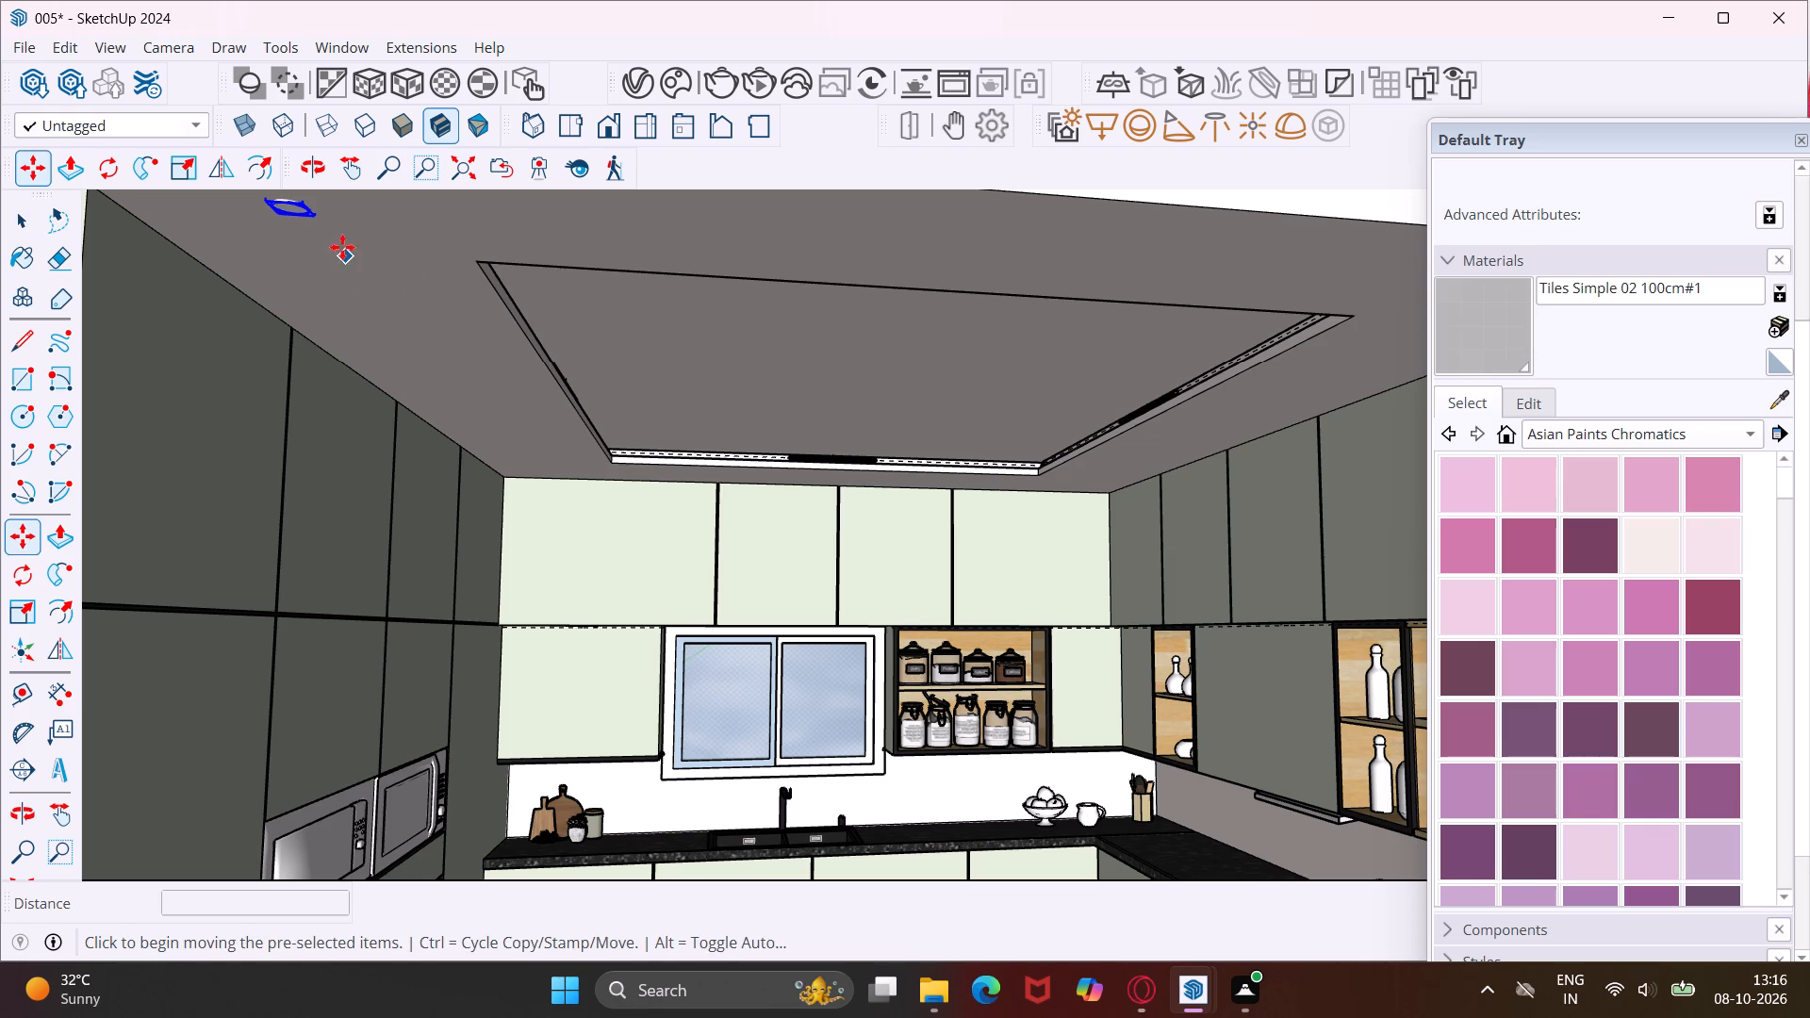
scroll(349, 227, "down", 5)
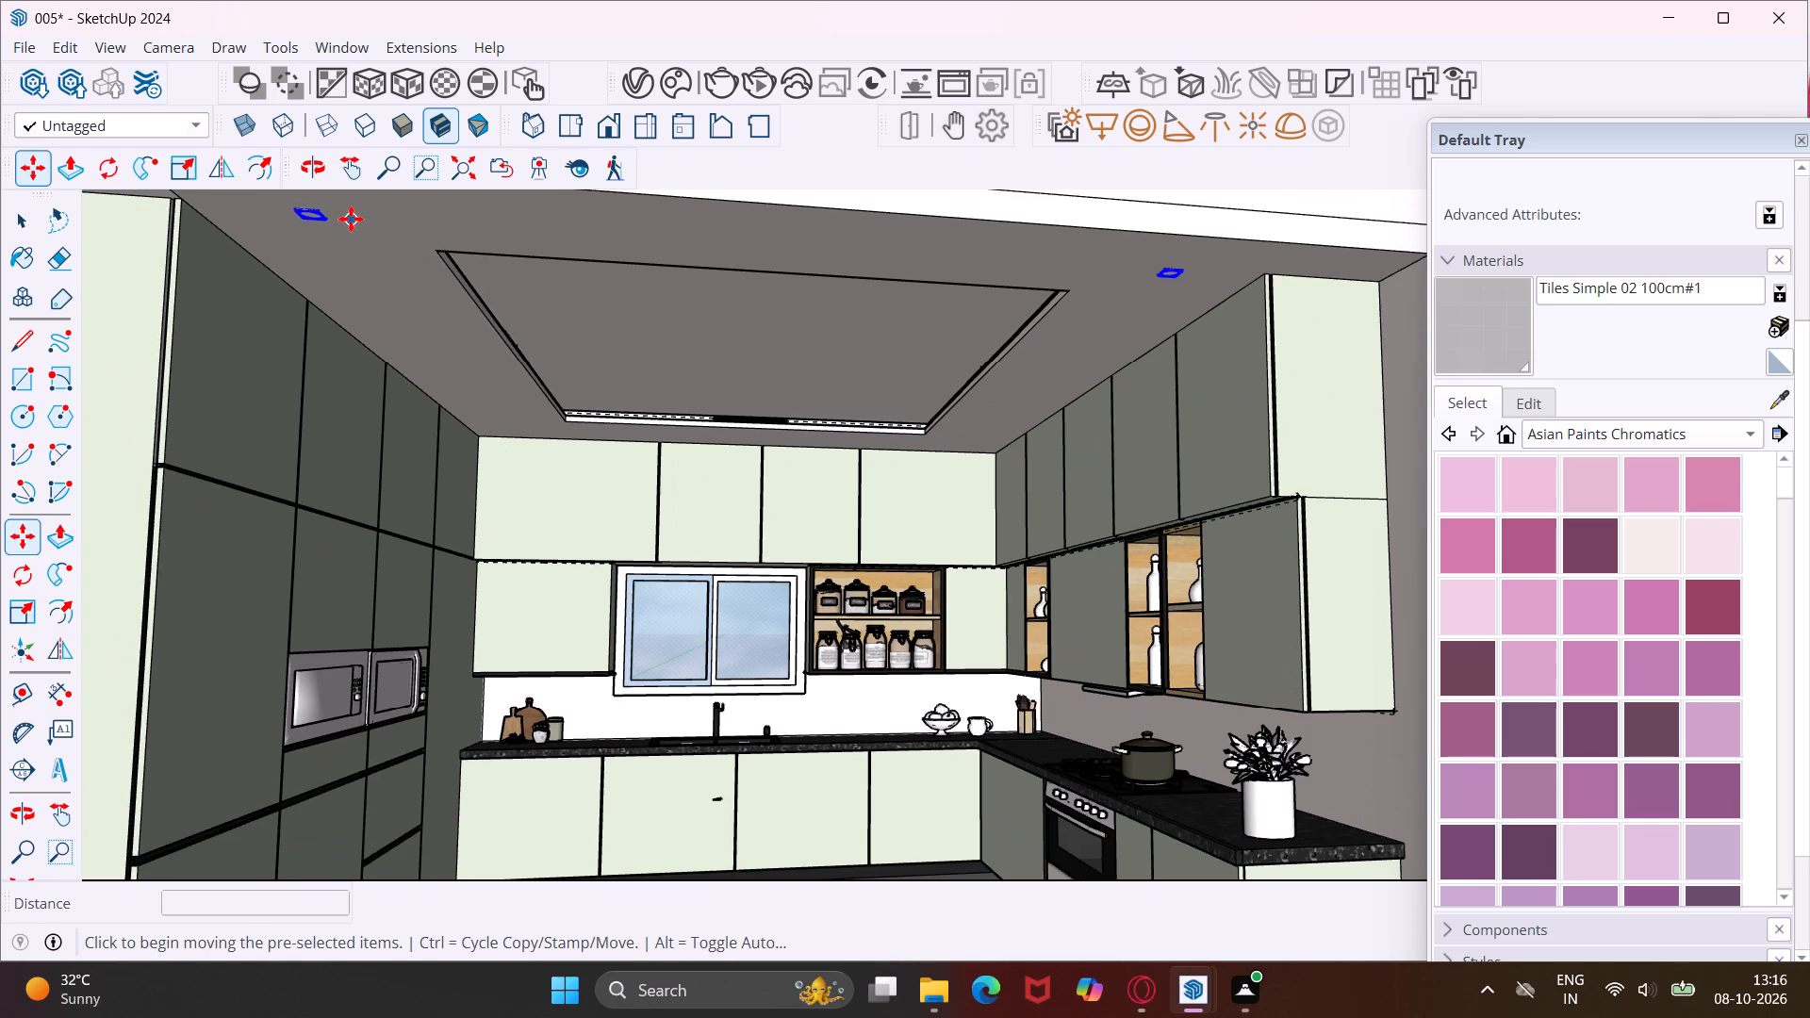
left_click(351, 219)
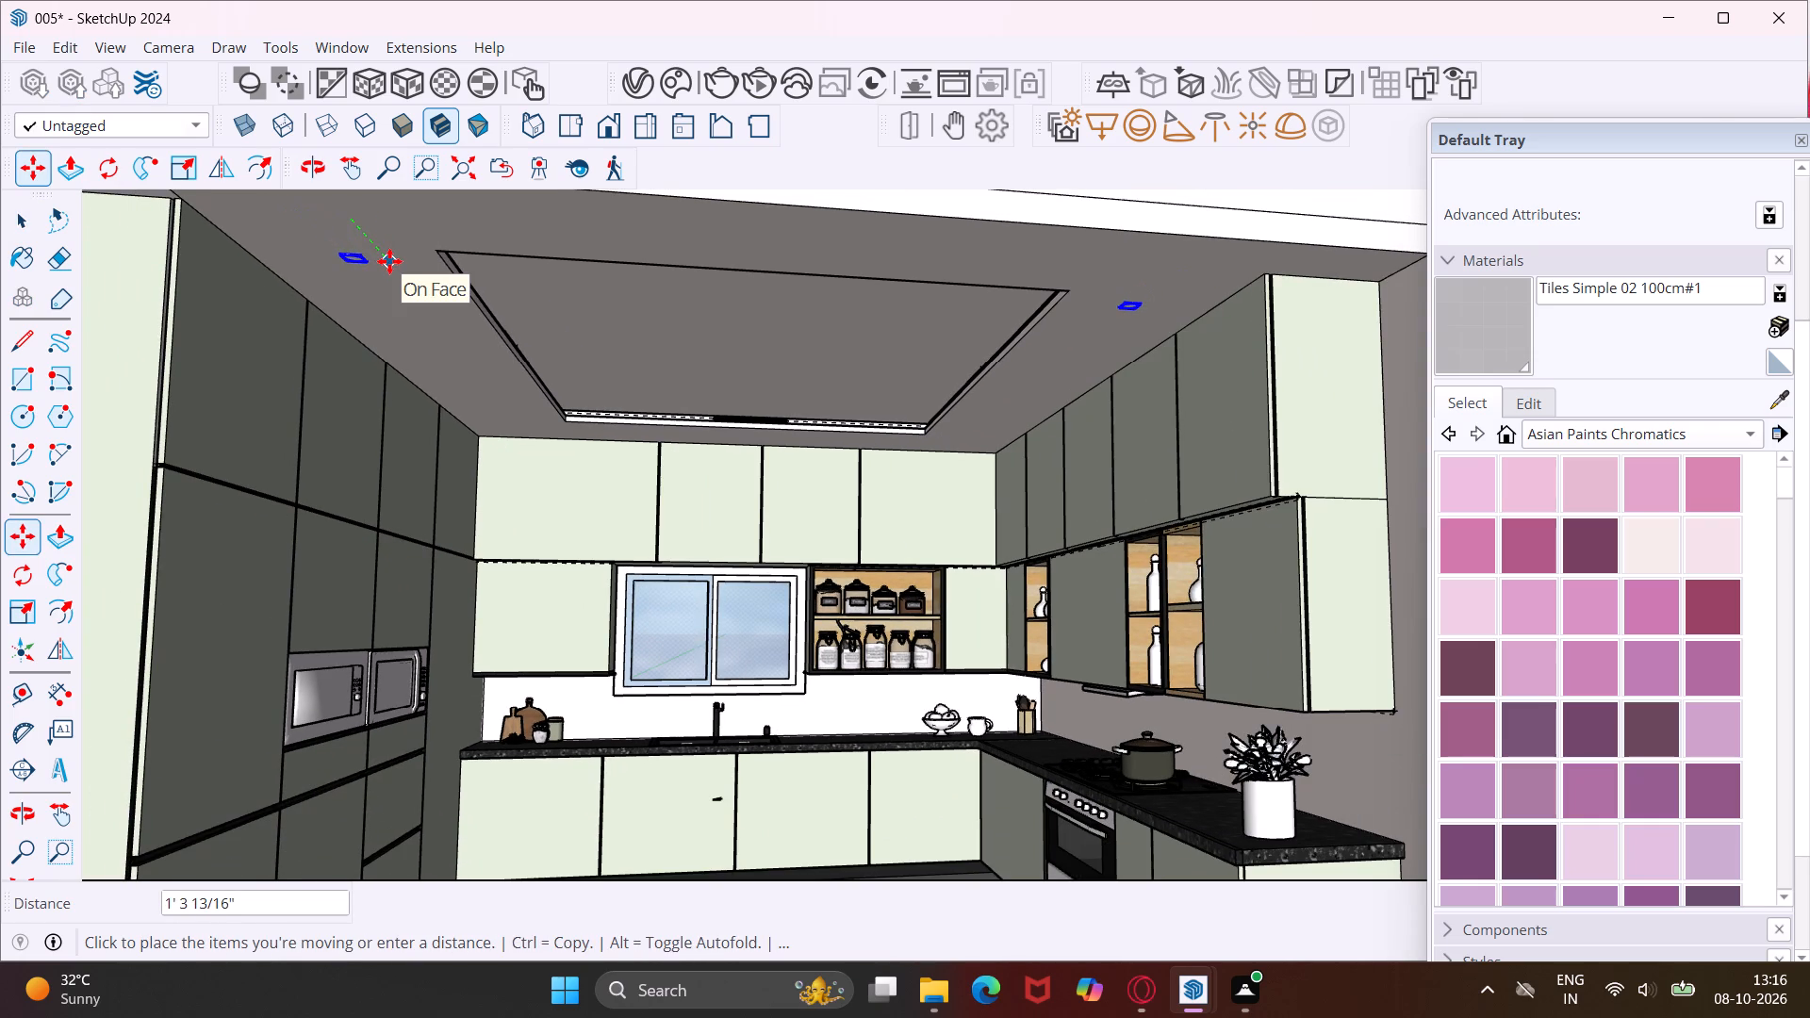
scroll(389, 261, "up", 8)
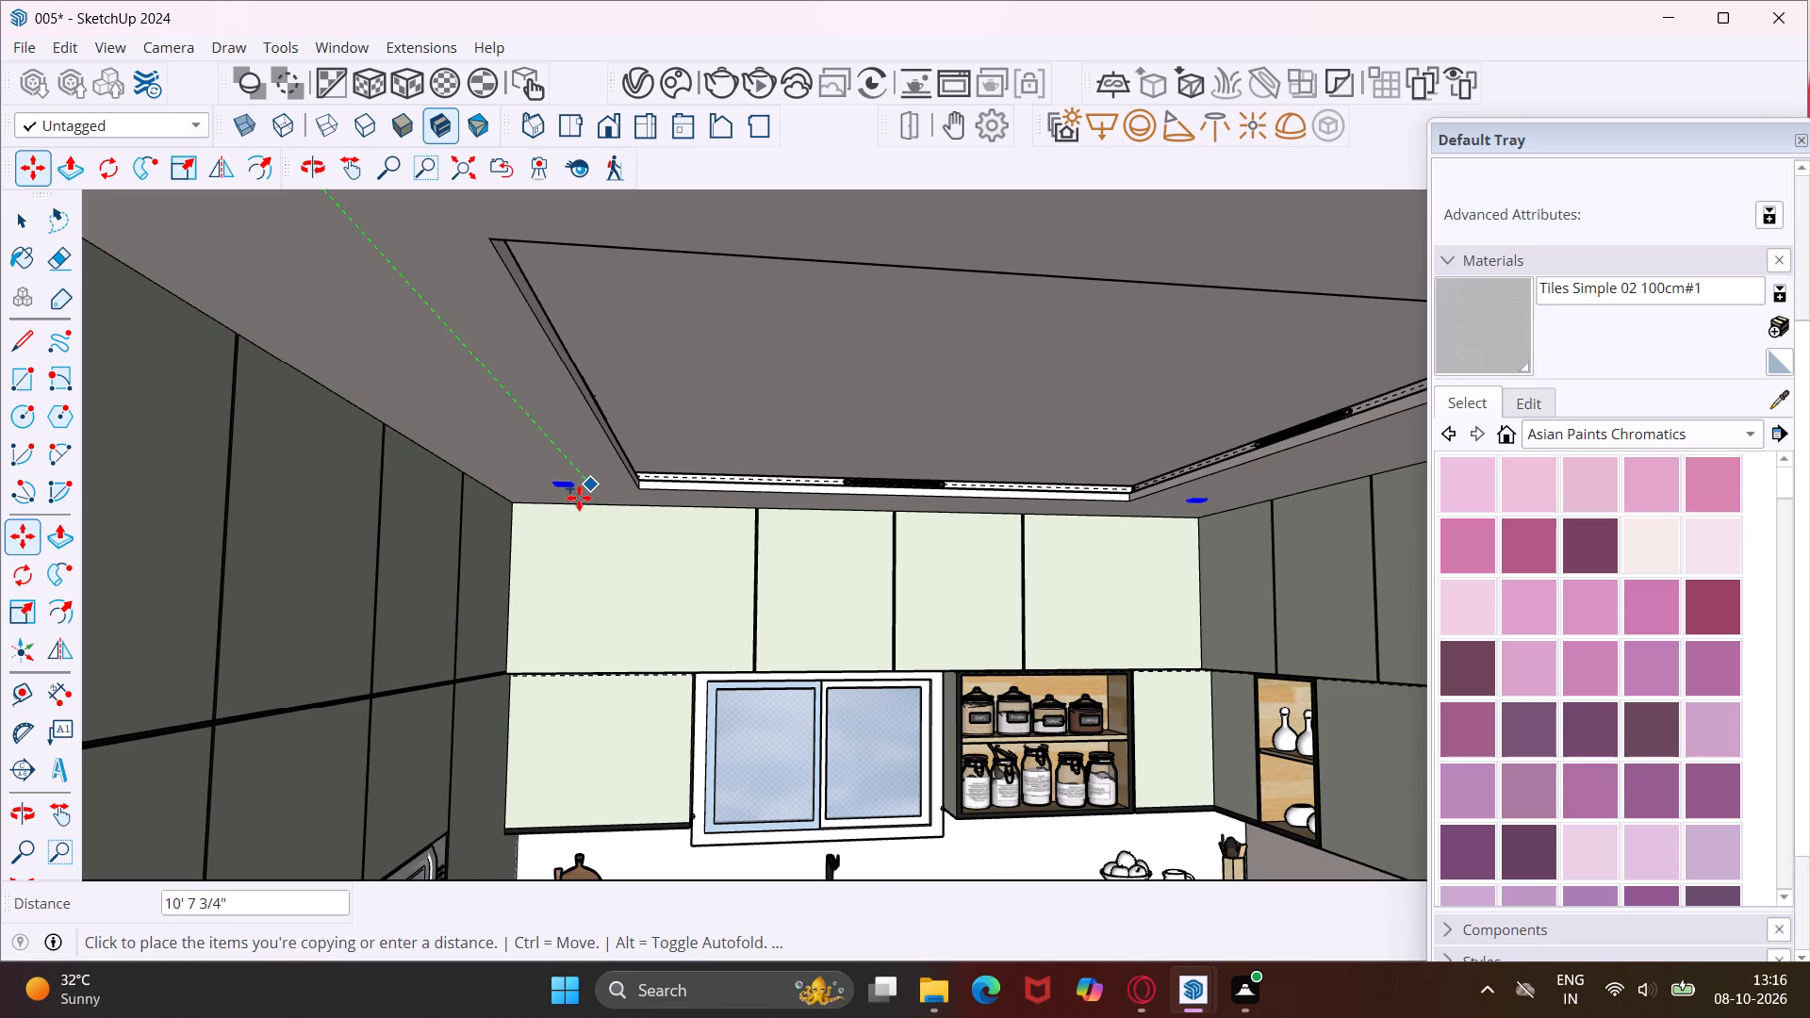
scroll(579, 498, "up", 12)
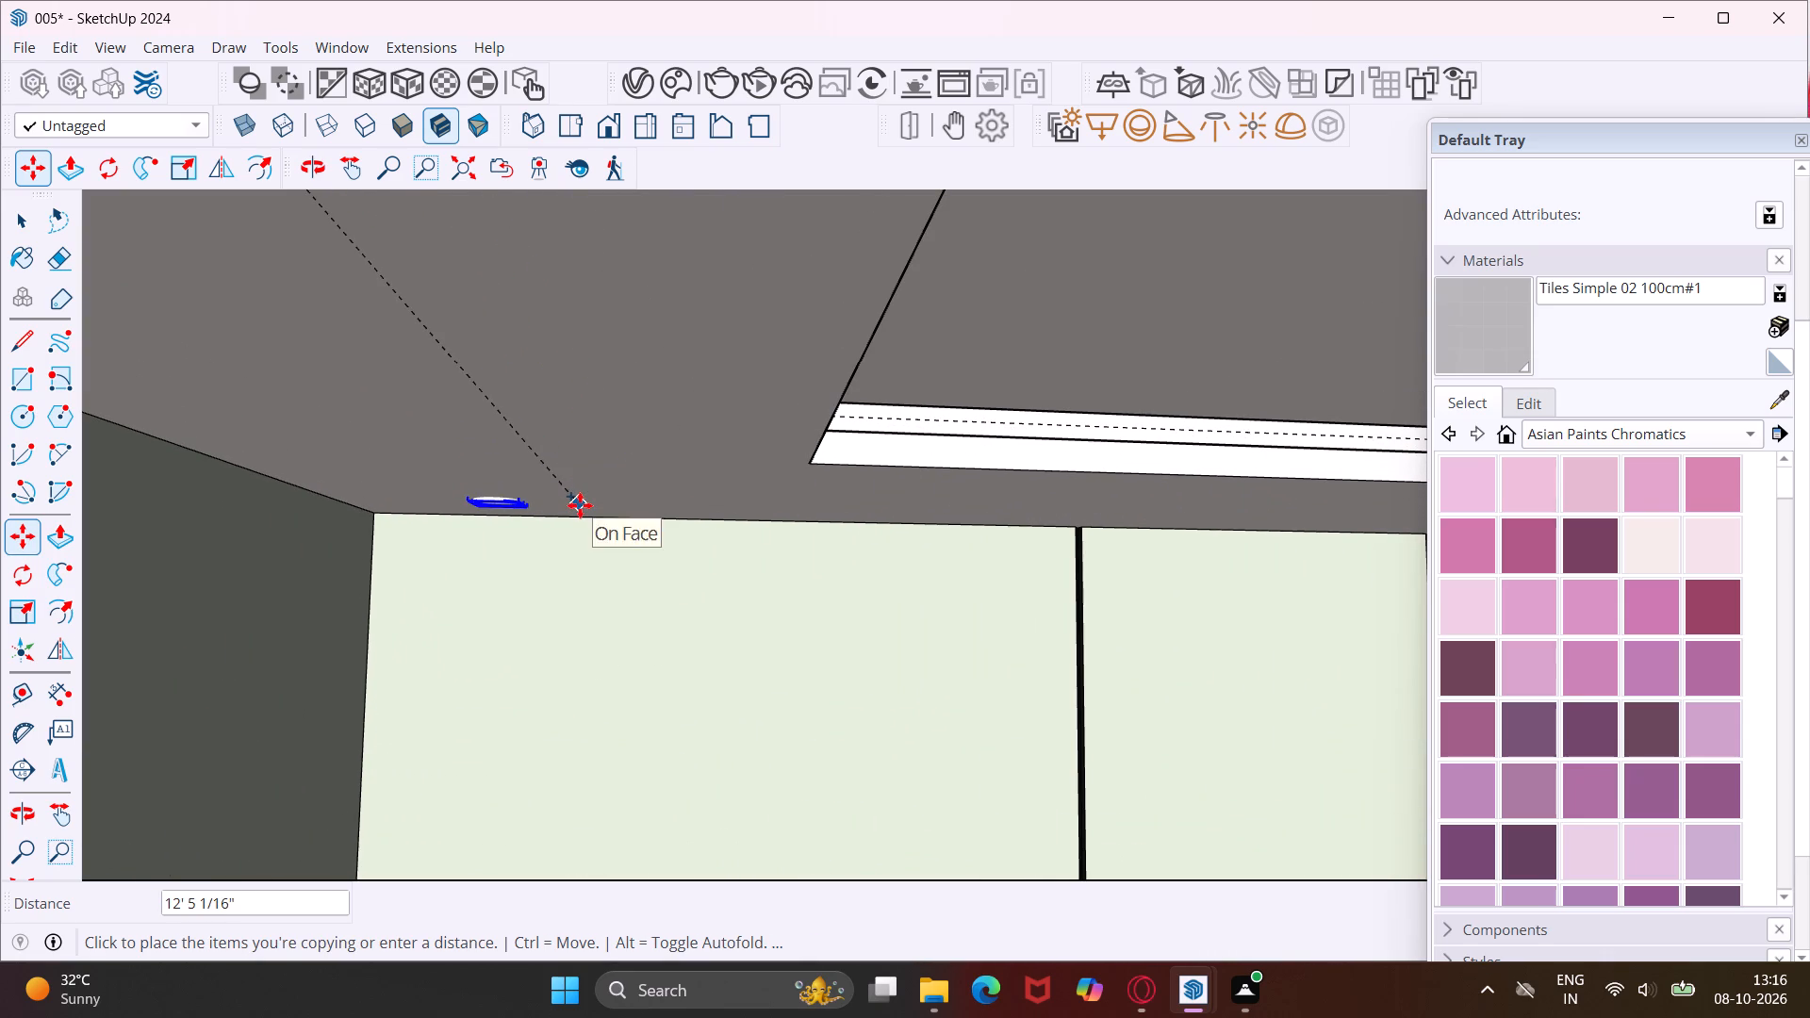
middle_click_drag(594, 484, 614, 453)
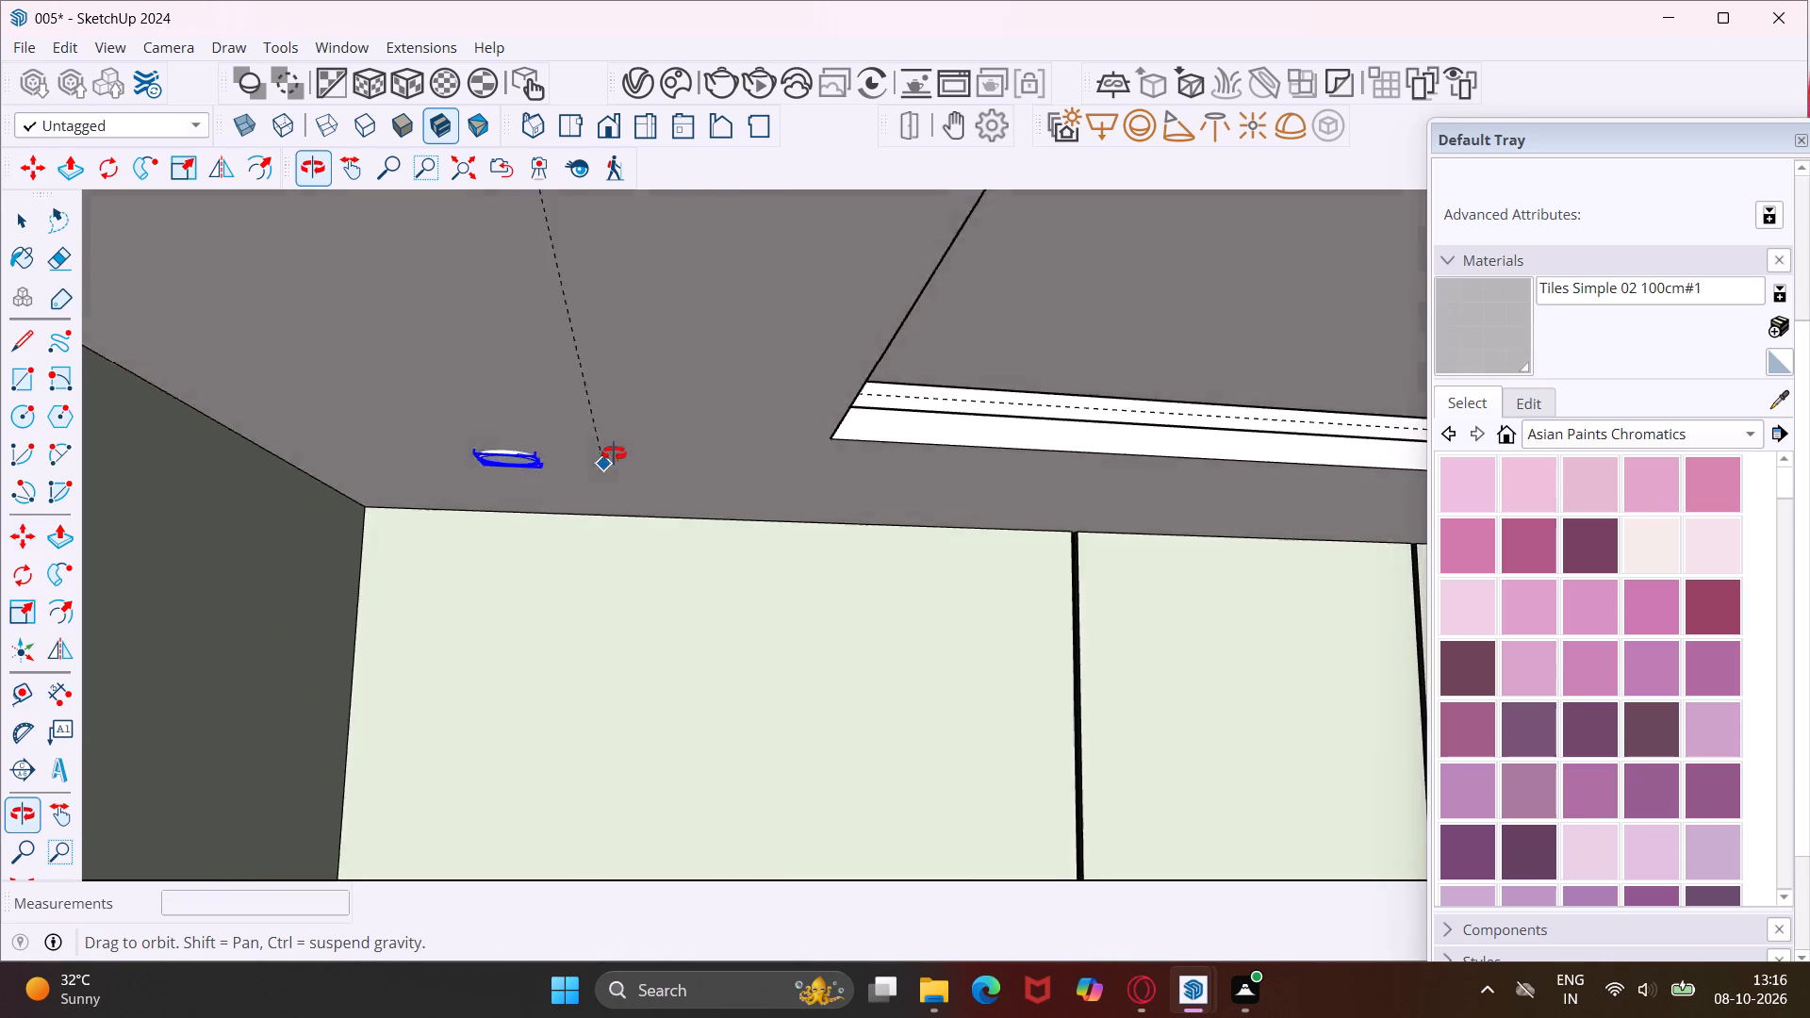
middle_click_drag(614, 453, 609, 347)
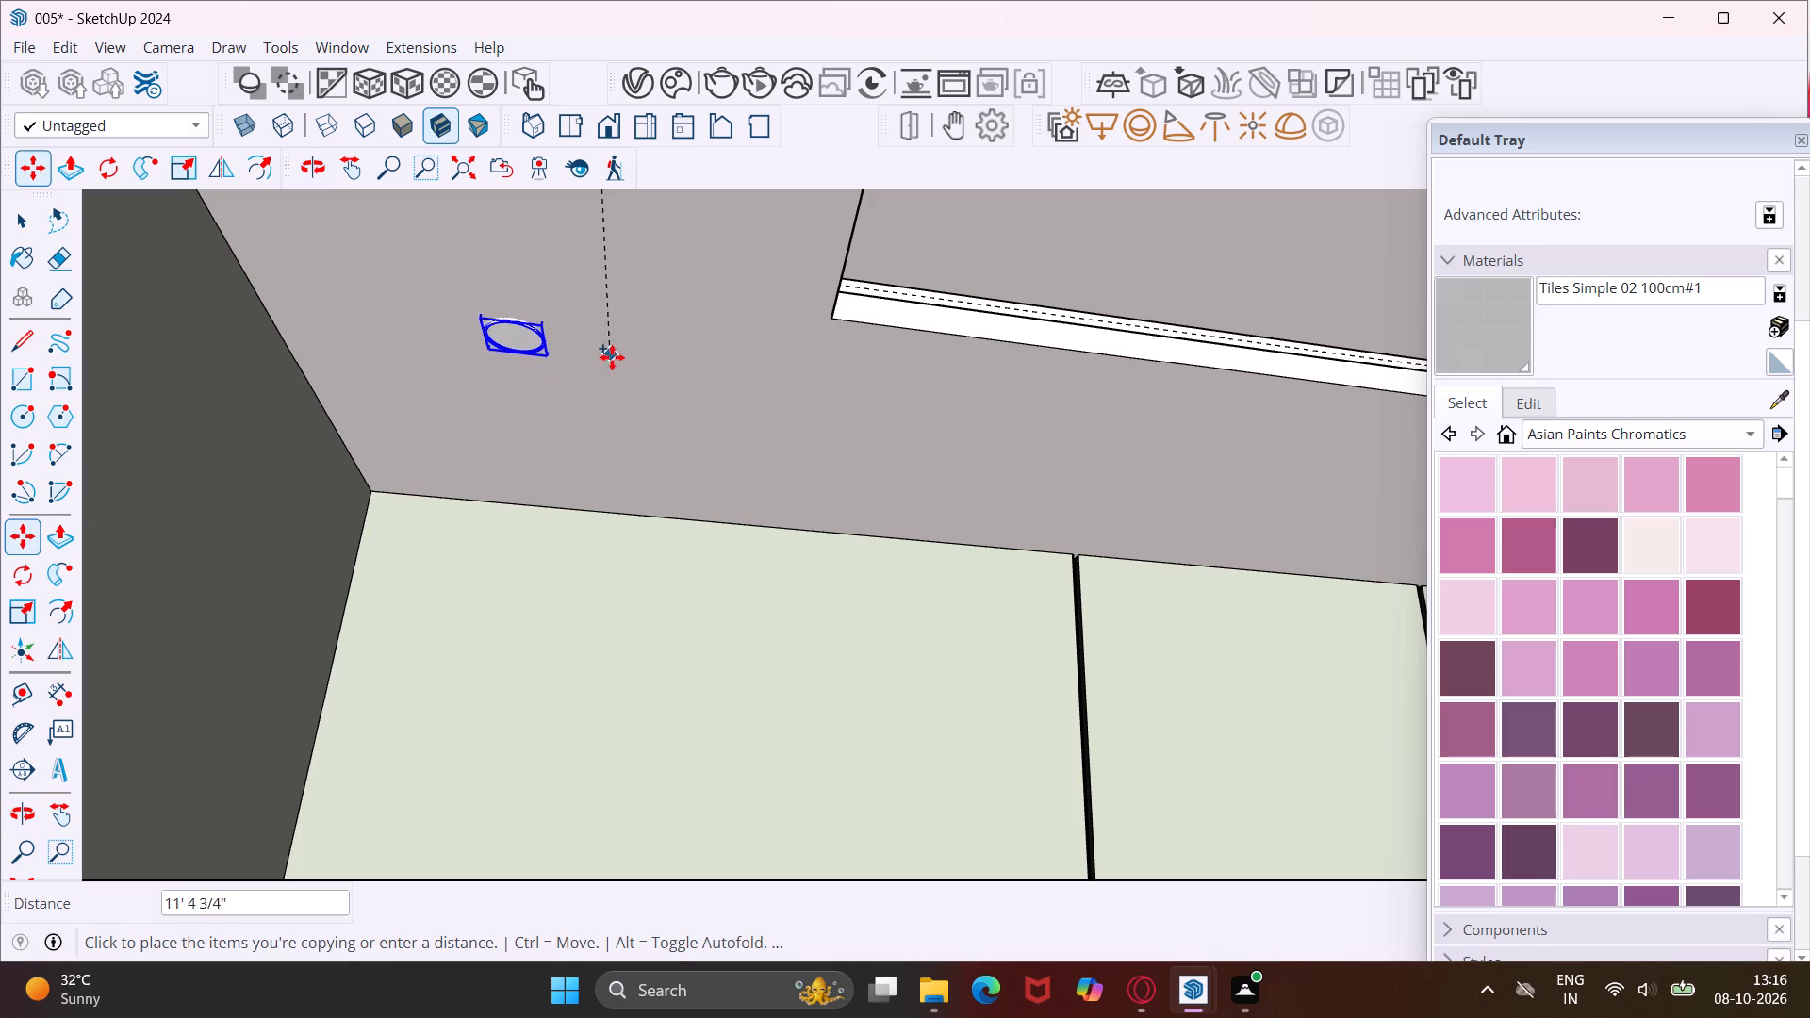
left_click(667, 397)
key("slash")
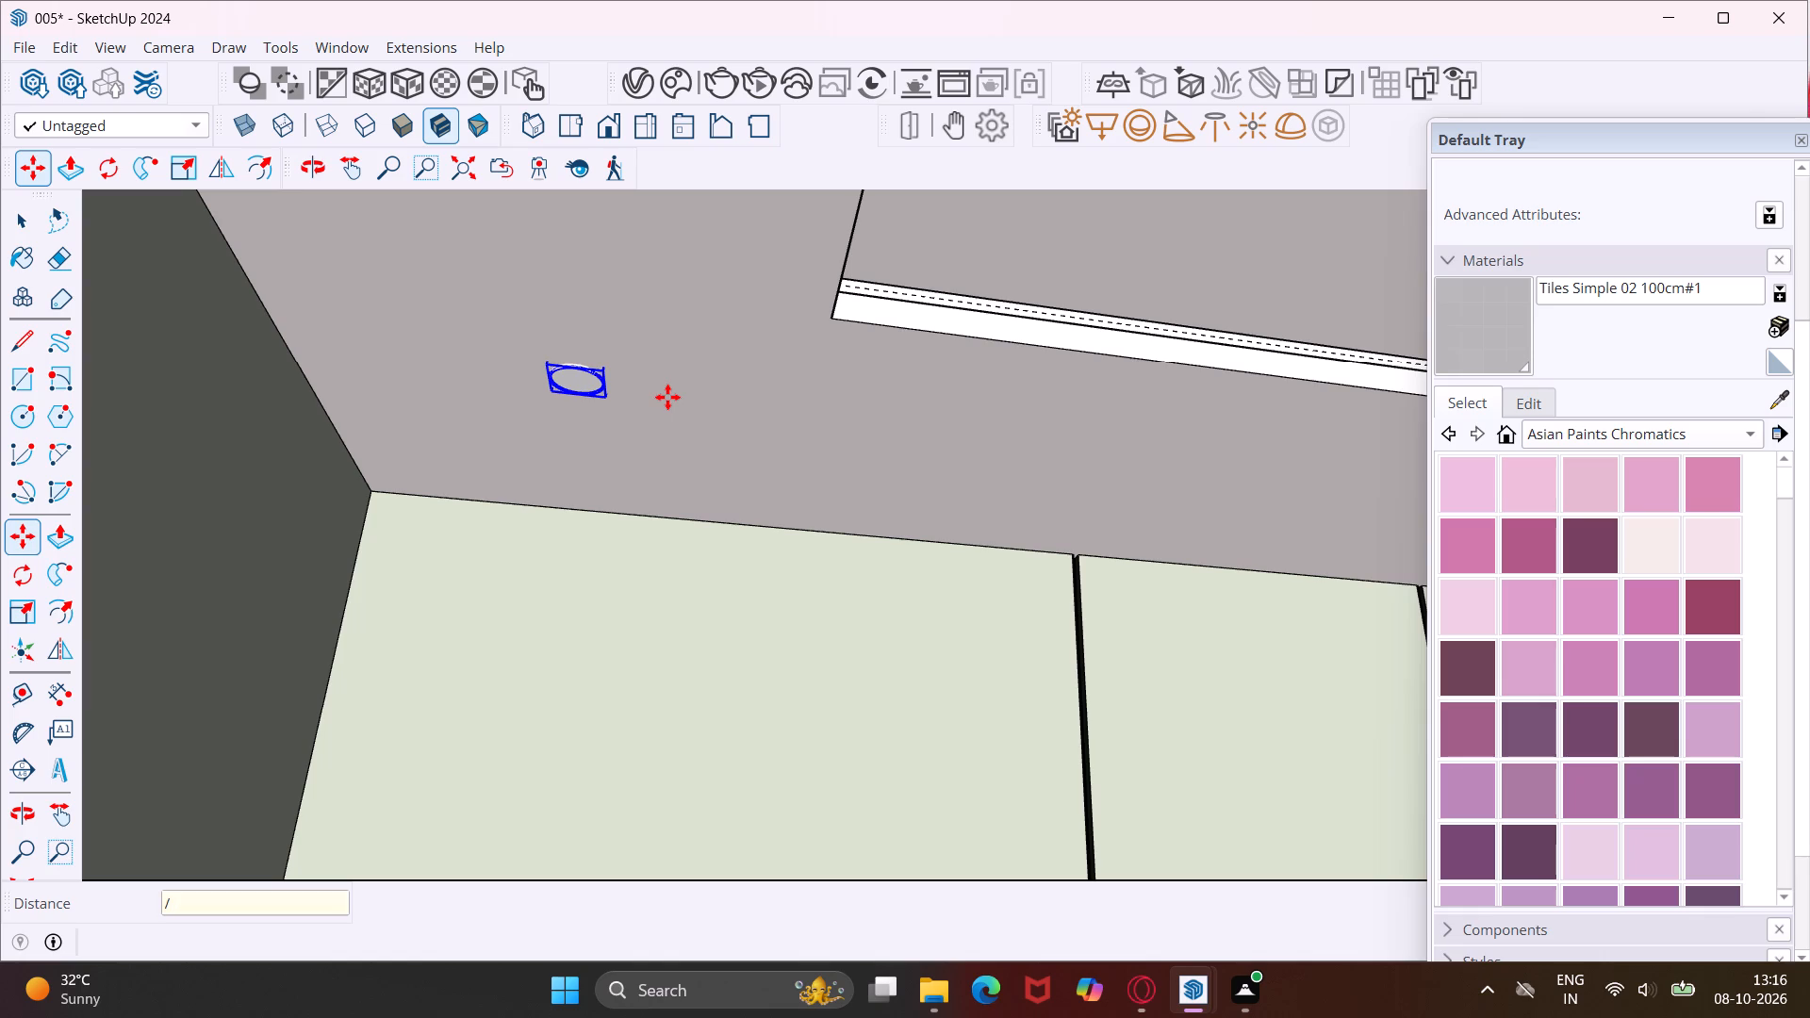
key("6")
key("Return")
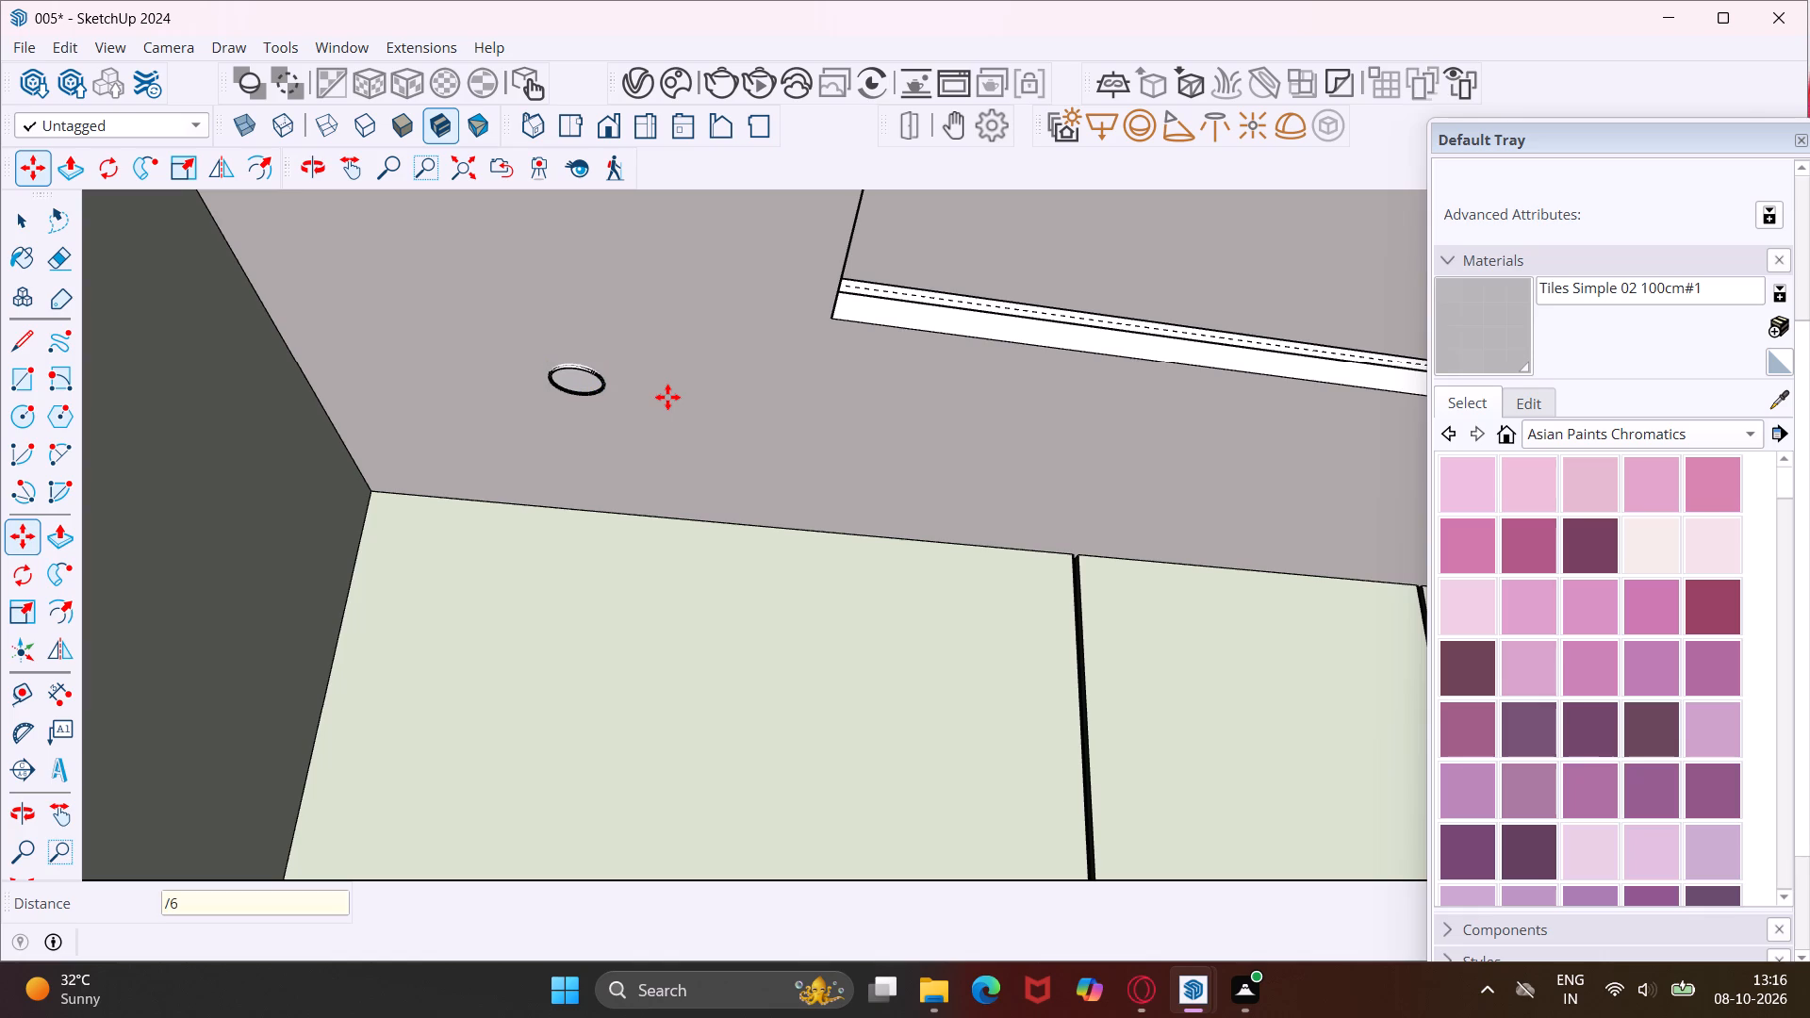
scroll(667, 397, "down", 4)
middle_click_drag(679, 397, 589, 419)
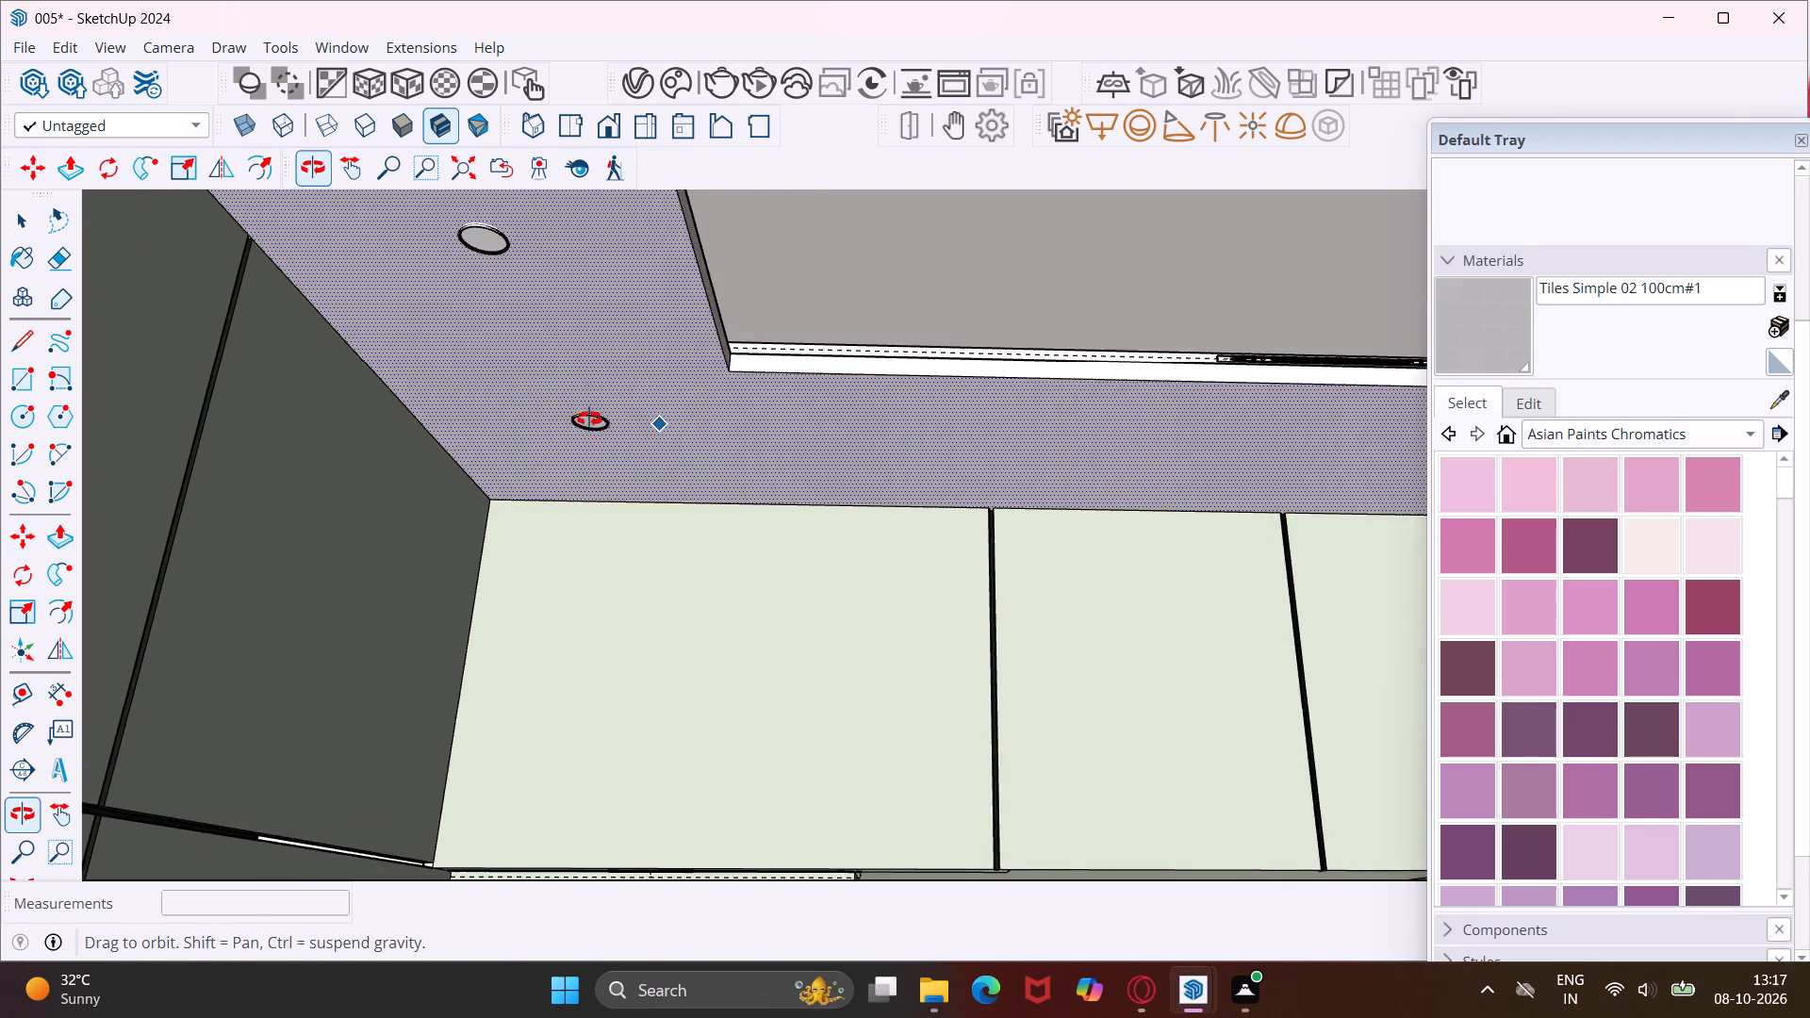
middle_click_drag(589, 419, 581, 421)
scroll(581, 421, "down", 5)
middle_click_drag(597, 444, 612, 456)
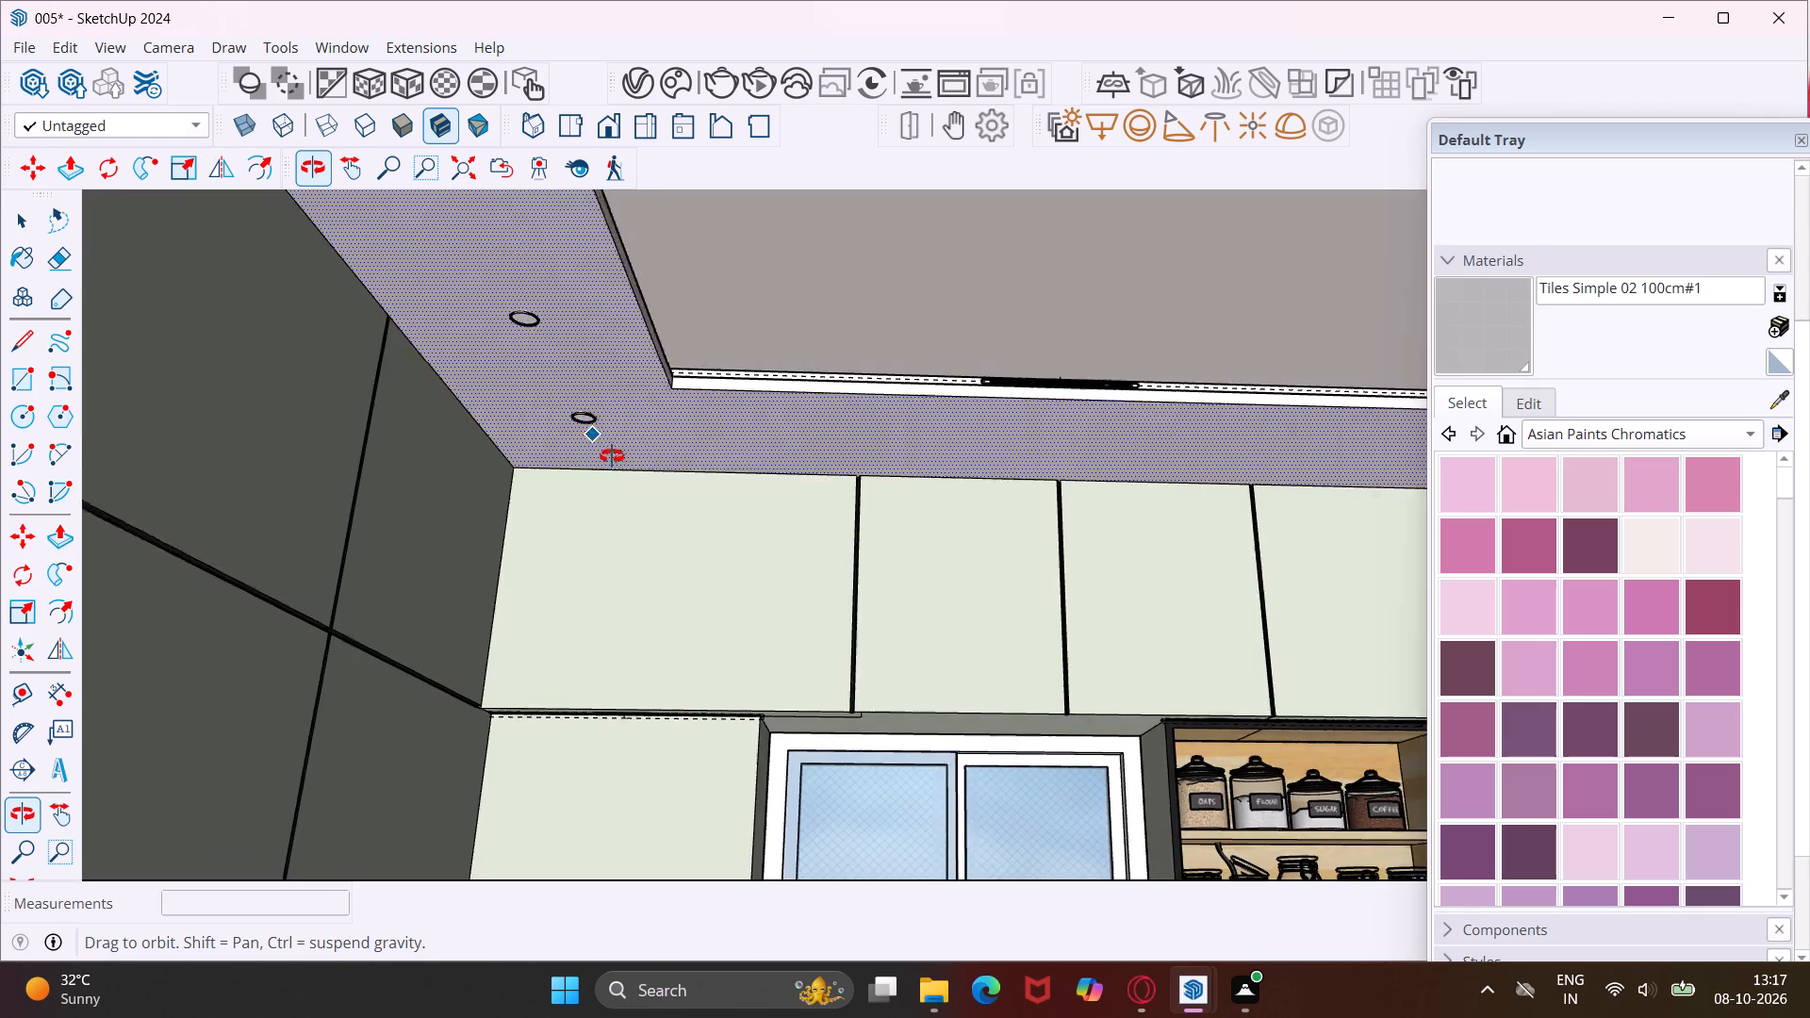
middle_click_drag(612, 456, 599, 520)
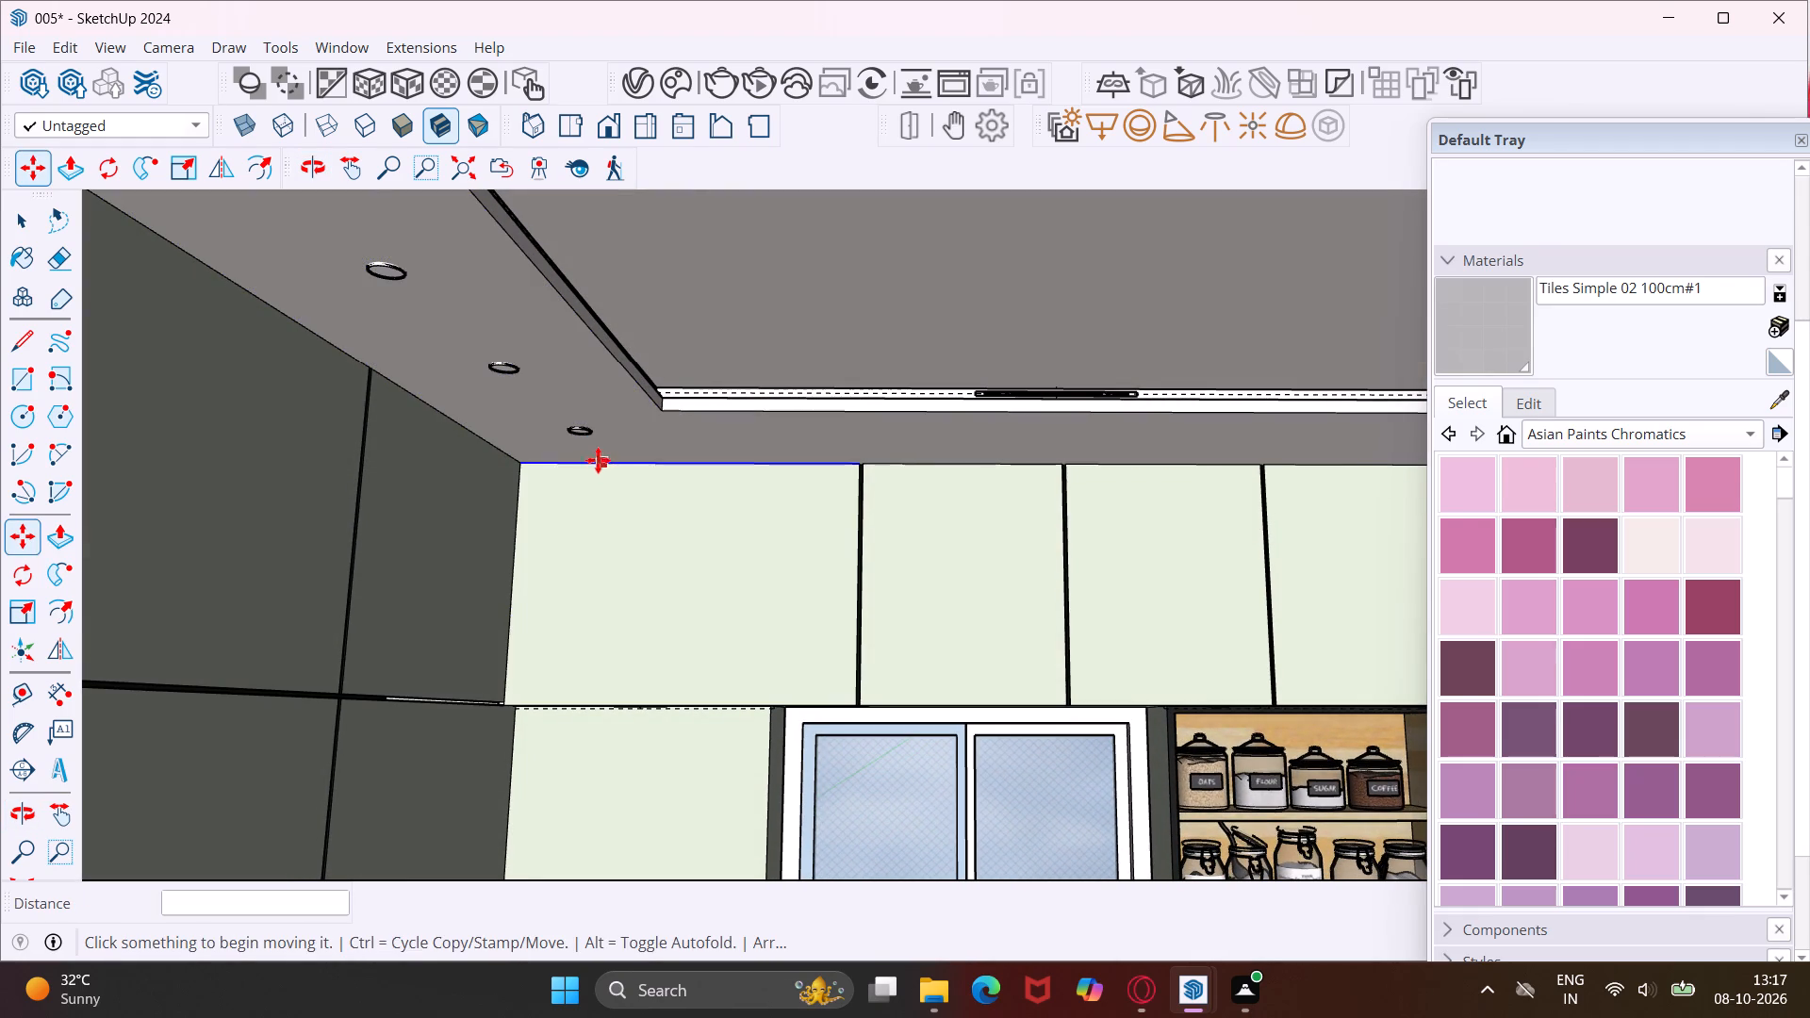
key("Escape")
key("space")
Copy the back corner light beside the tall cabinets about 7' 11" across the back ceiling border, dividing the distance into 4 equal spacings.
scroll(584, 429, "up", 5)
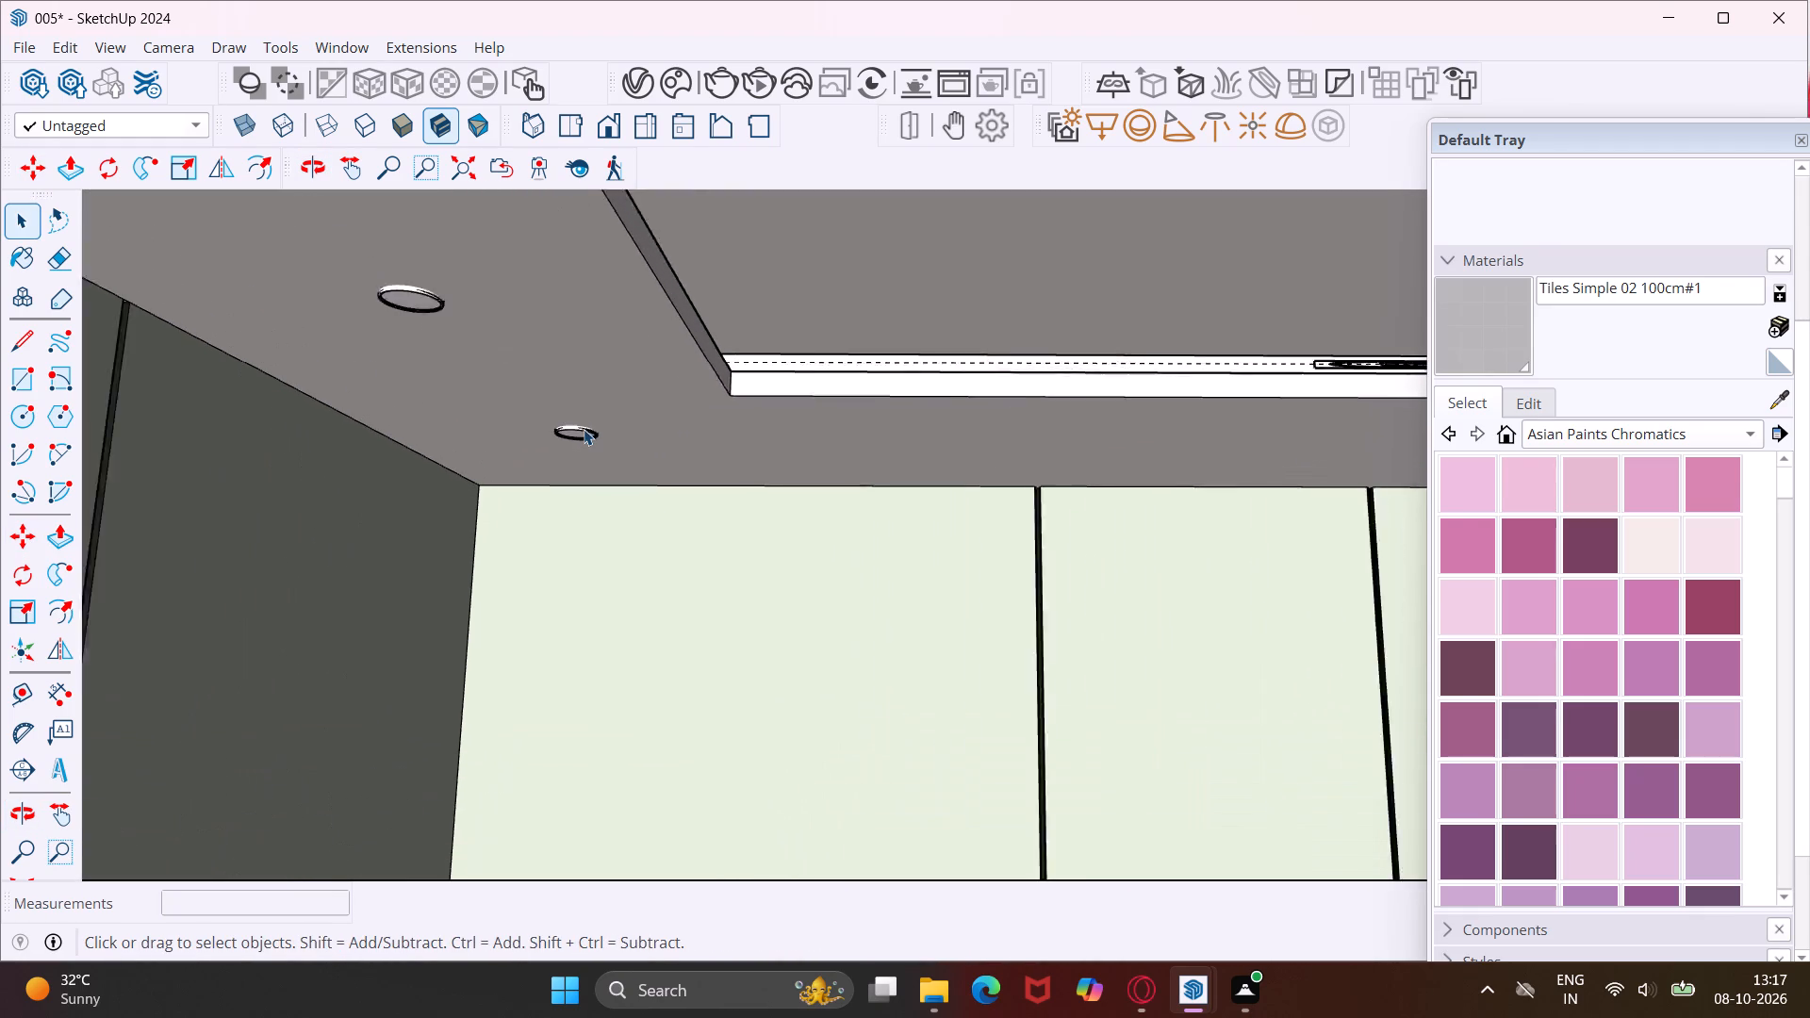
scroll(584, 429, "up", 2)
left_click(577, 429)
key("m")
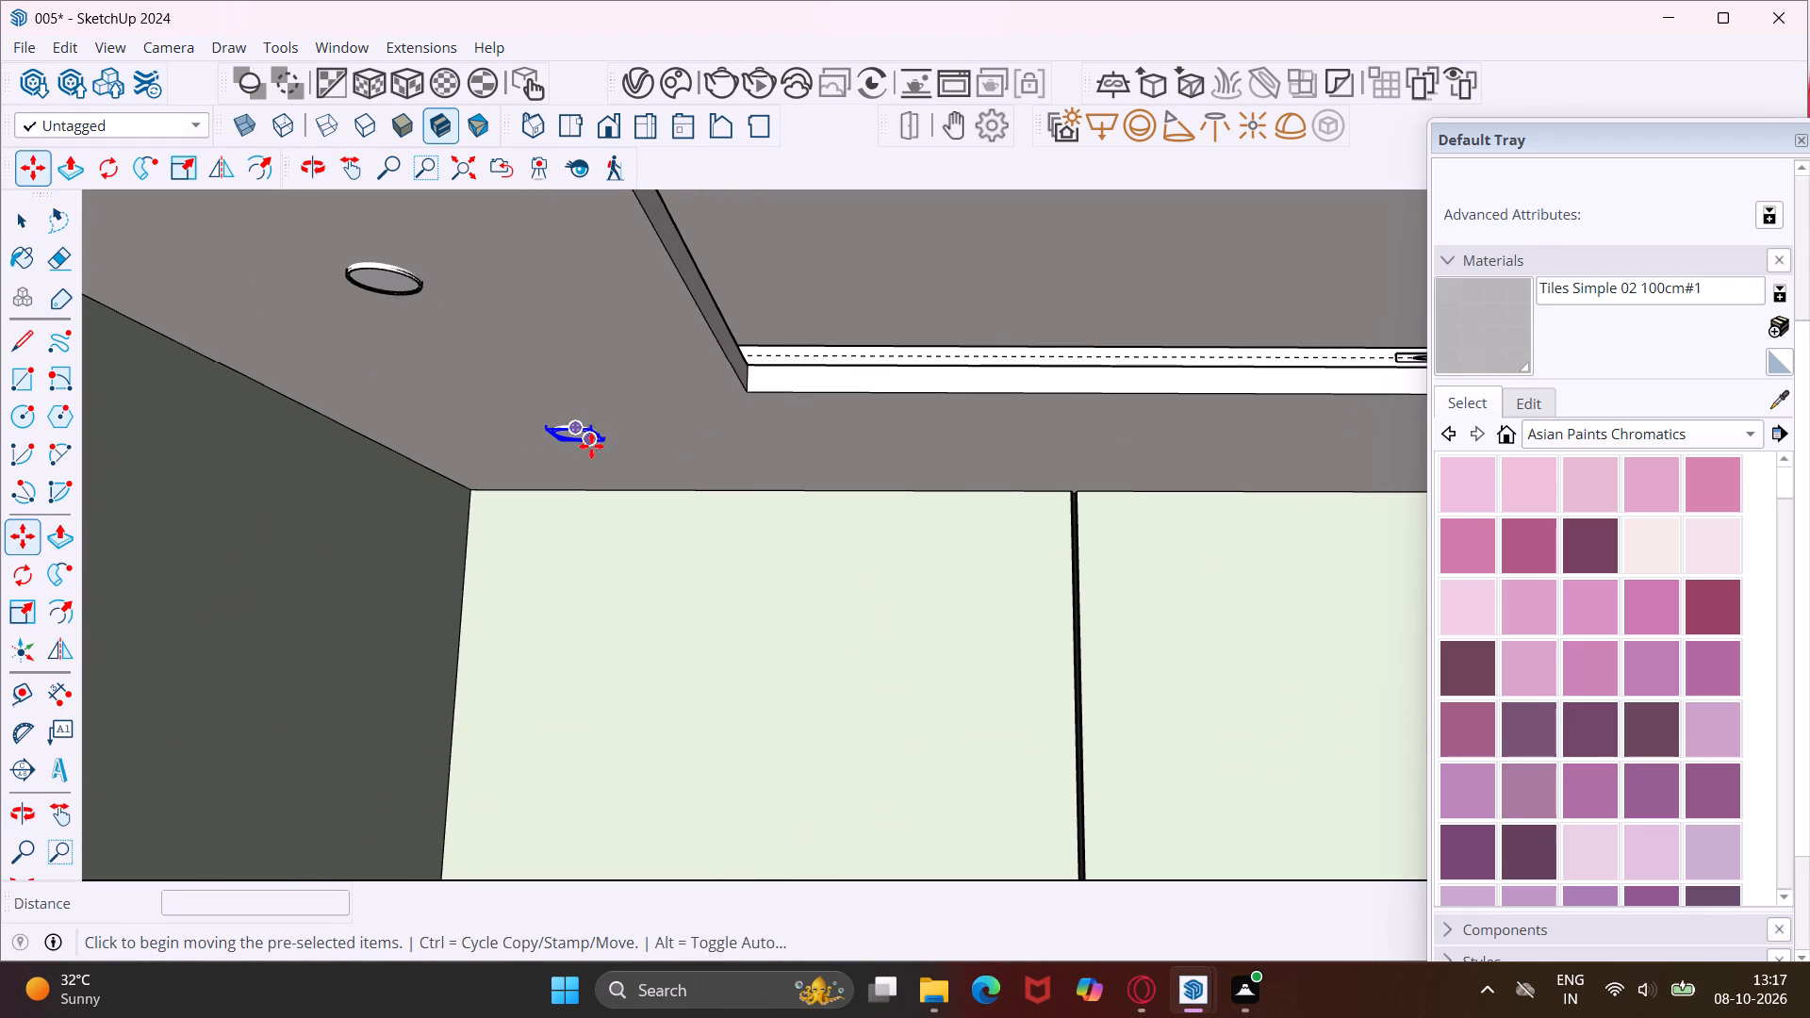
left_click(641, 475)
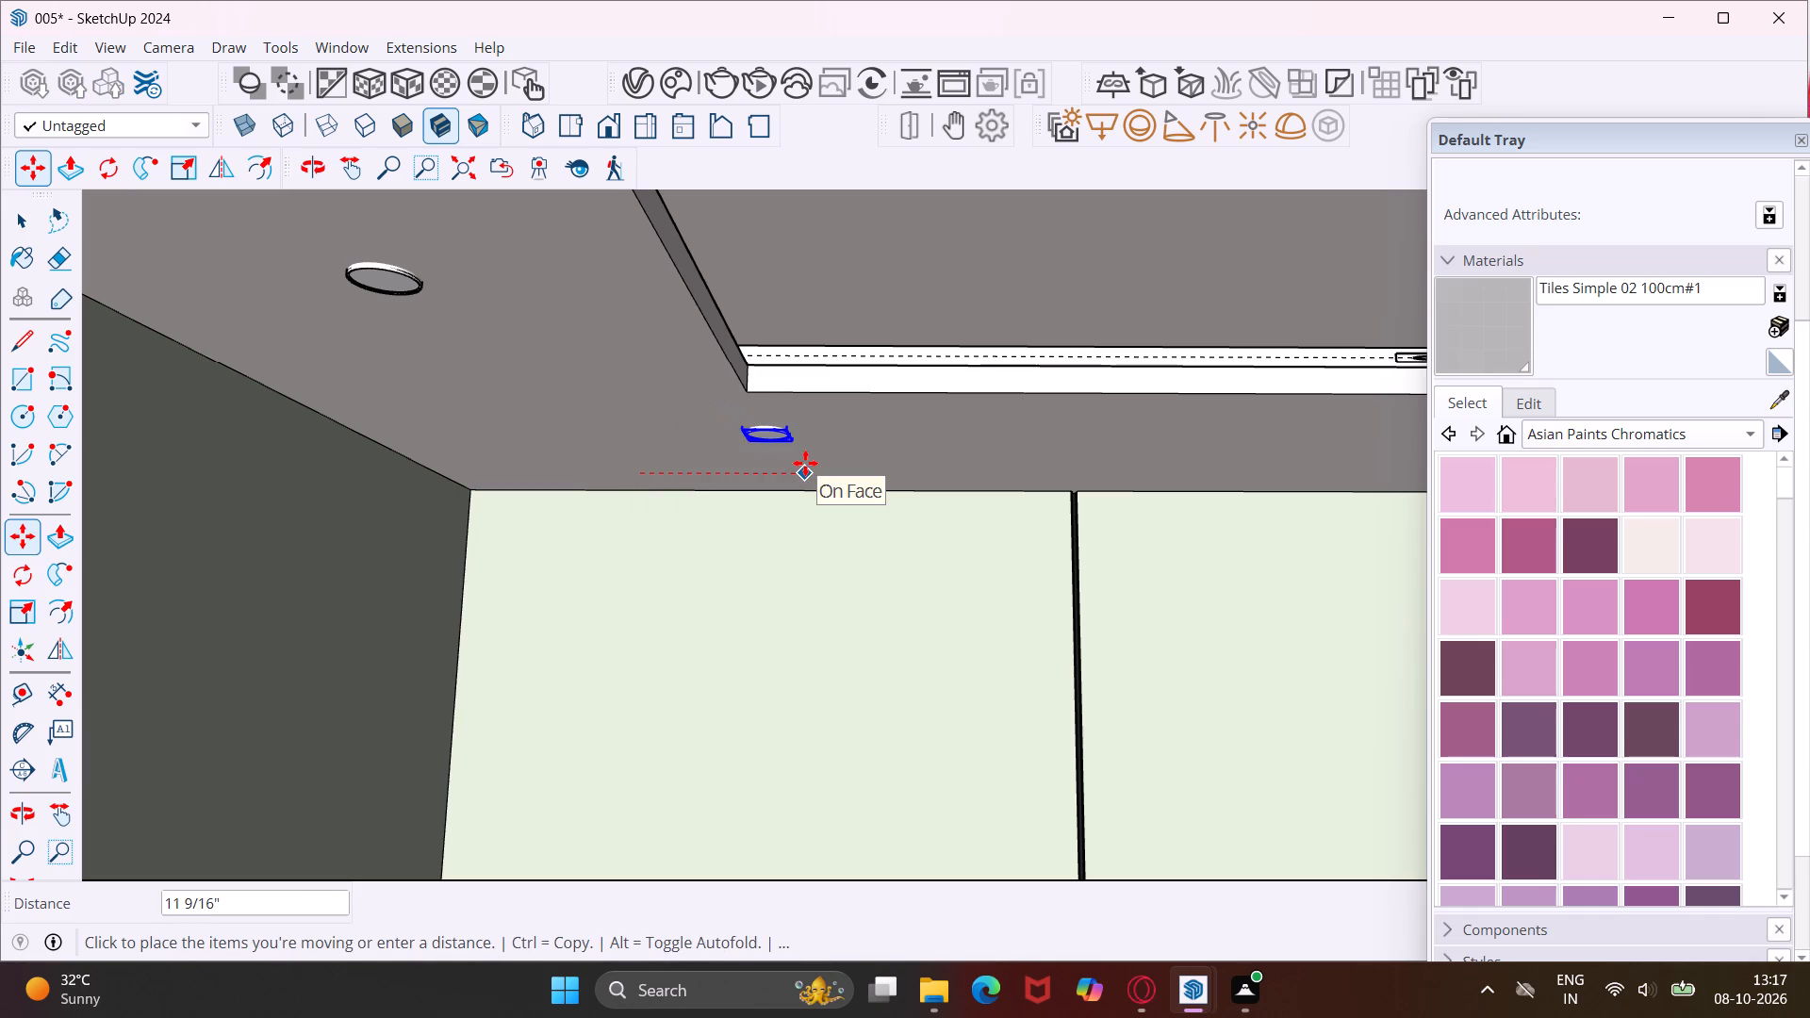
scroll(880, 465, "down", 7)
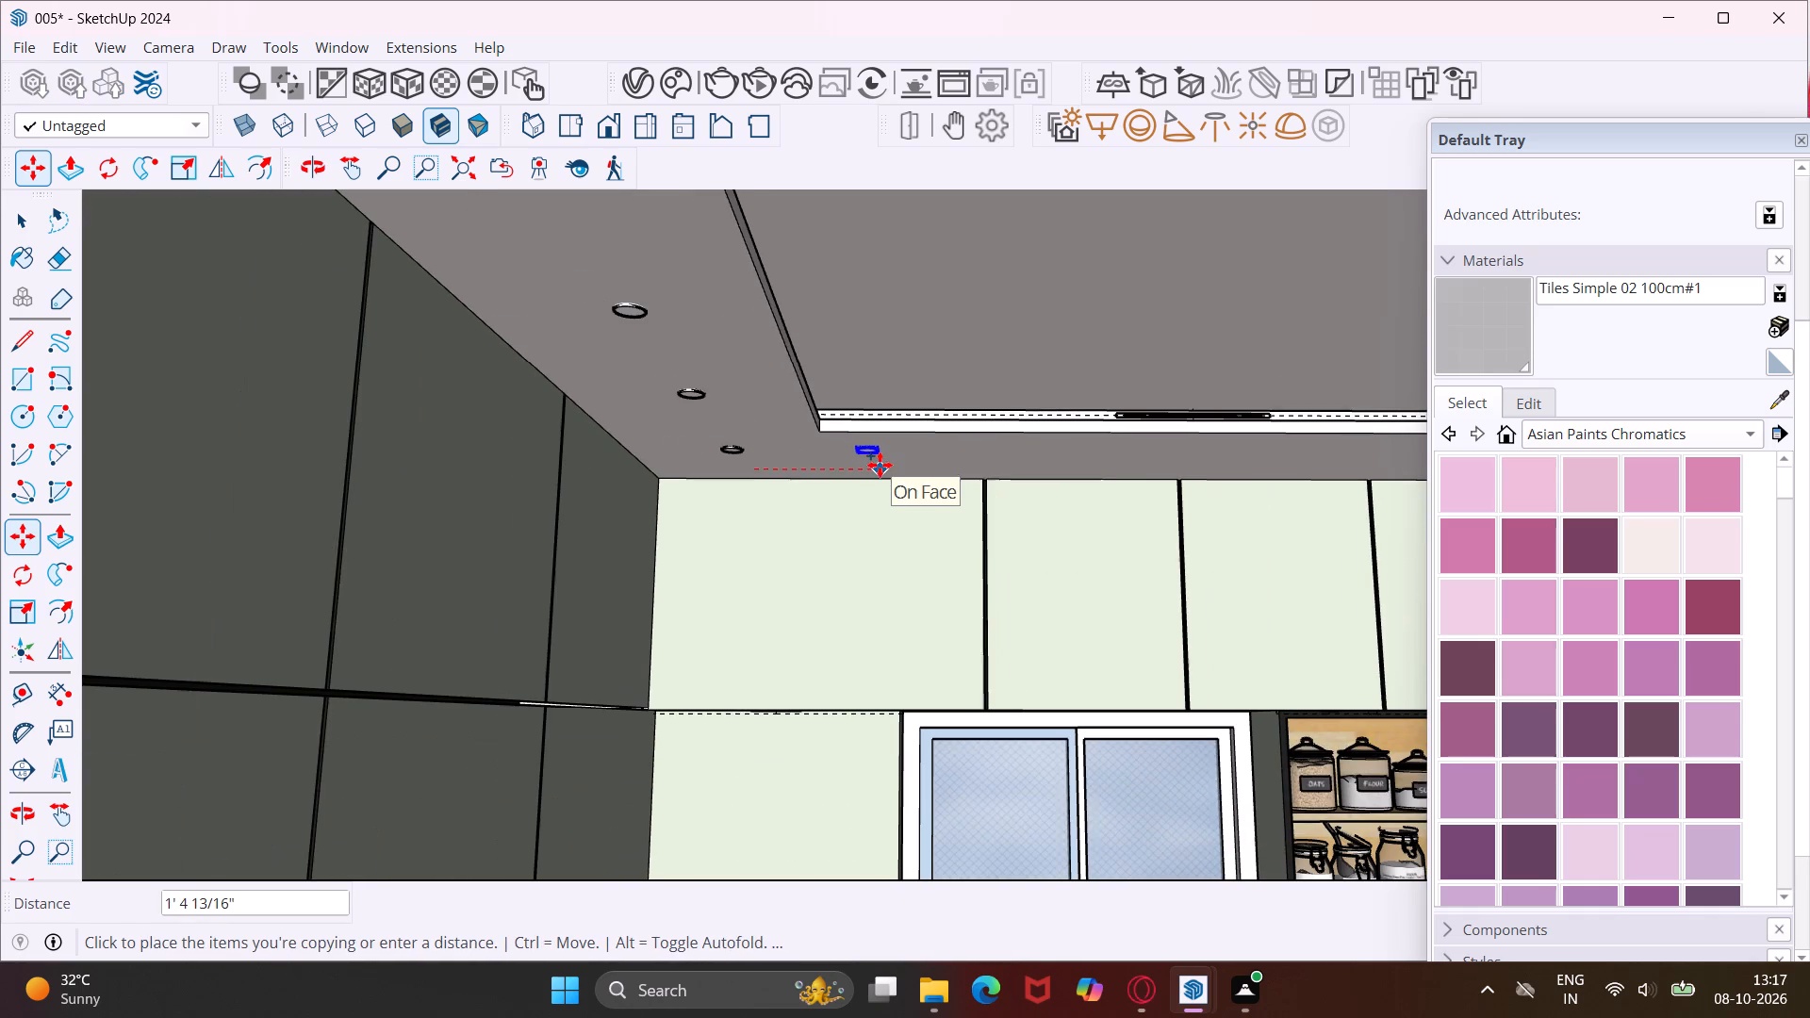
middle_click_drag(1177, 466, 1057, 456)
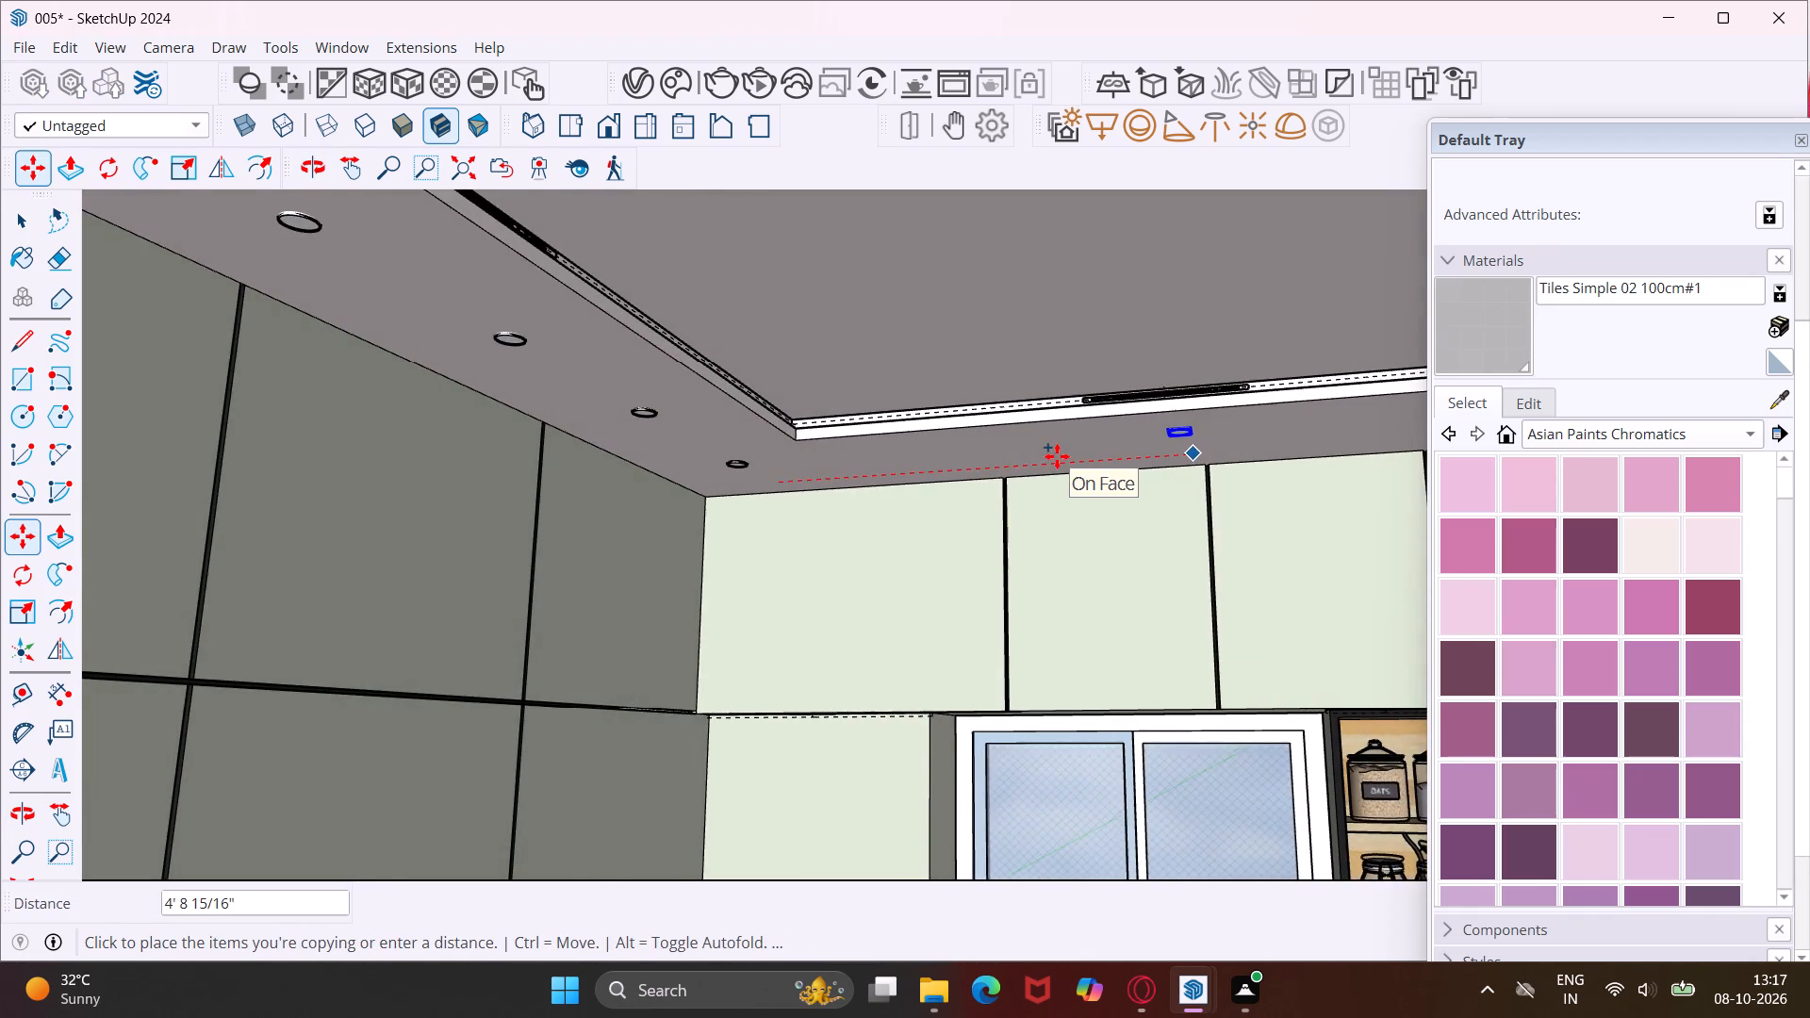
scroll(1057, 456, "down", 5)
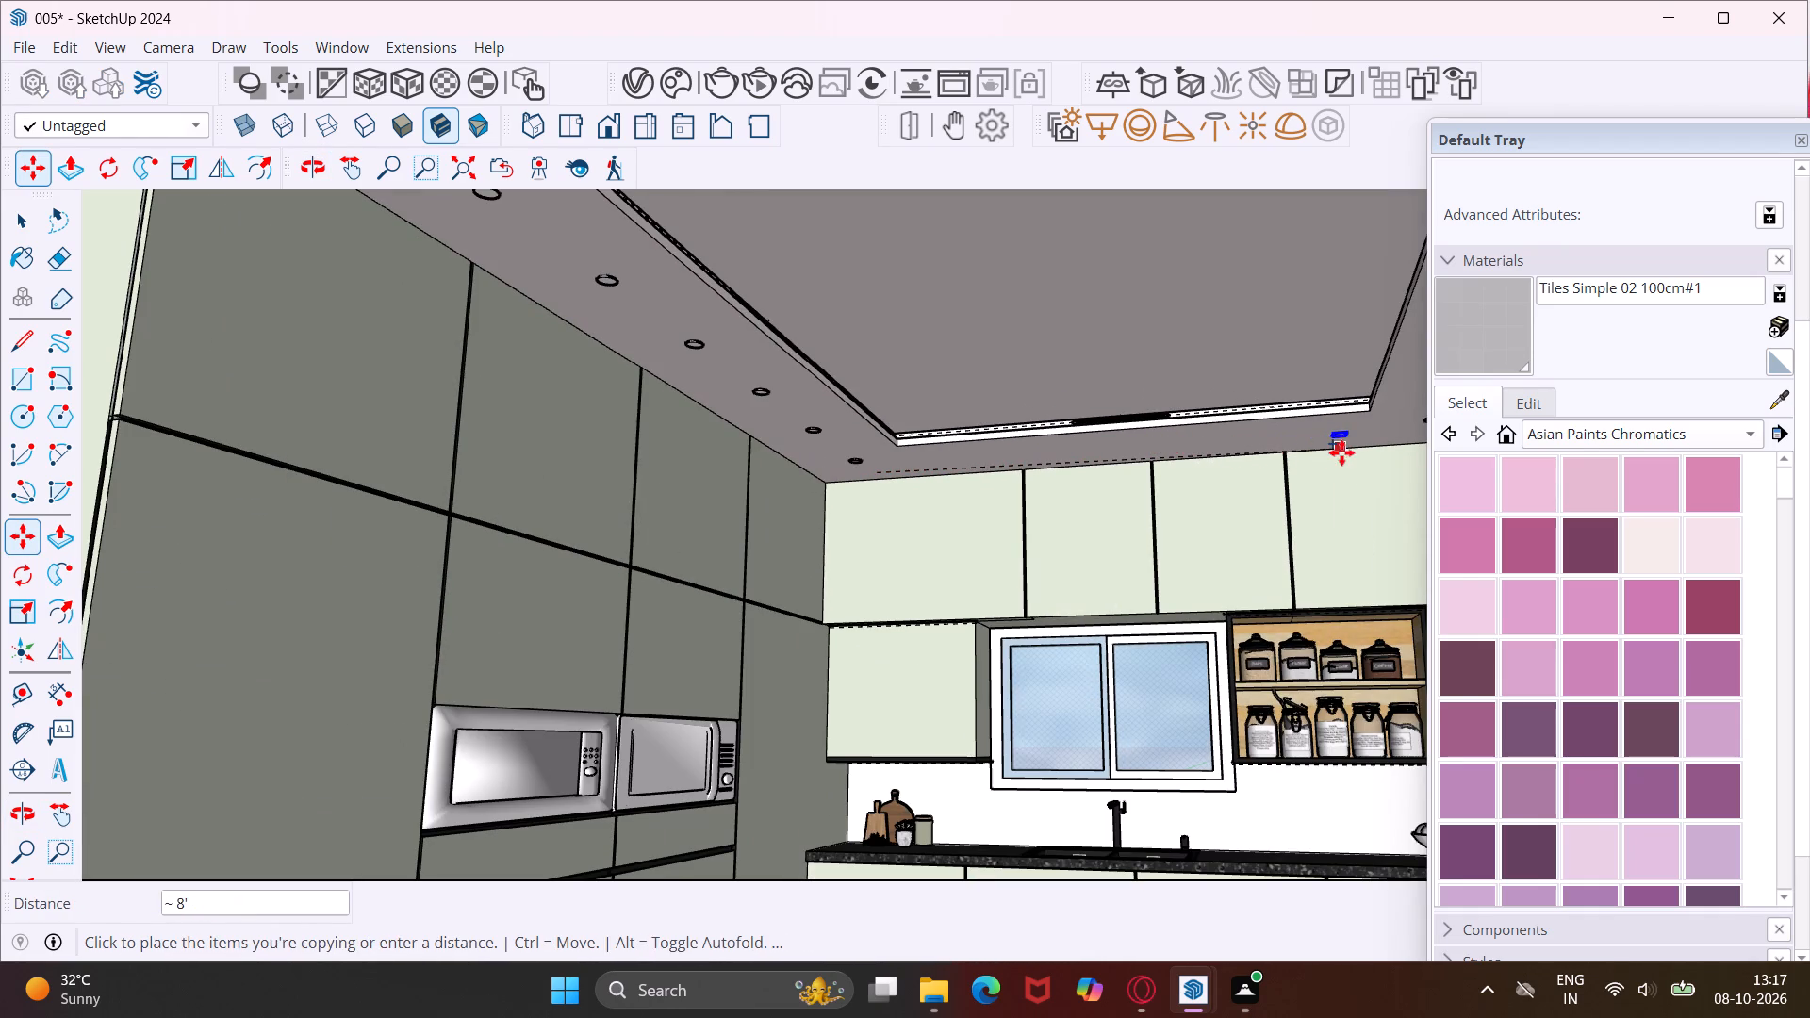
scroll(1360, 437, "up", 6)
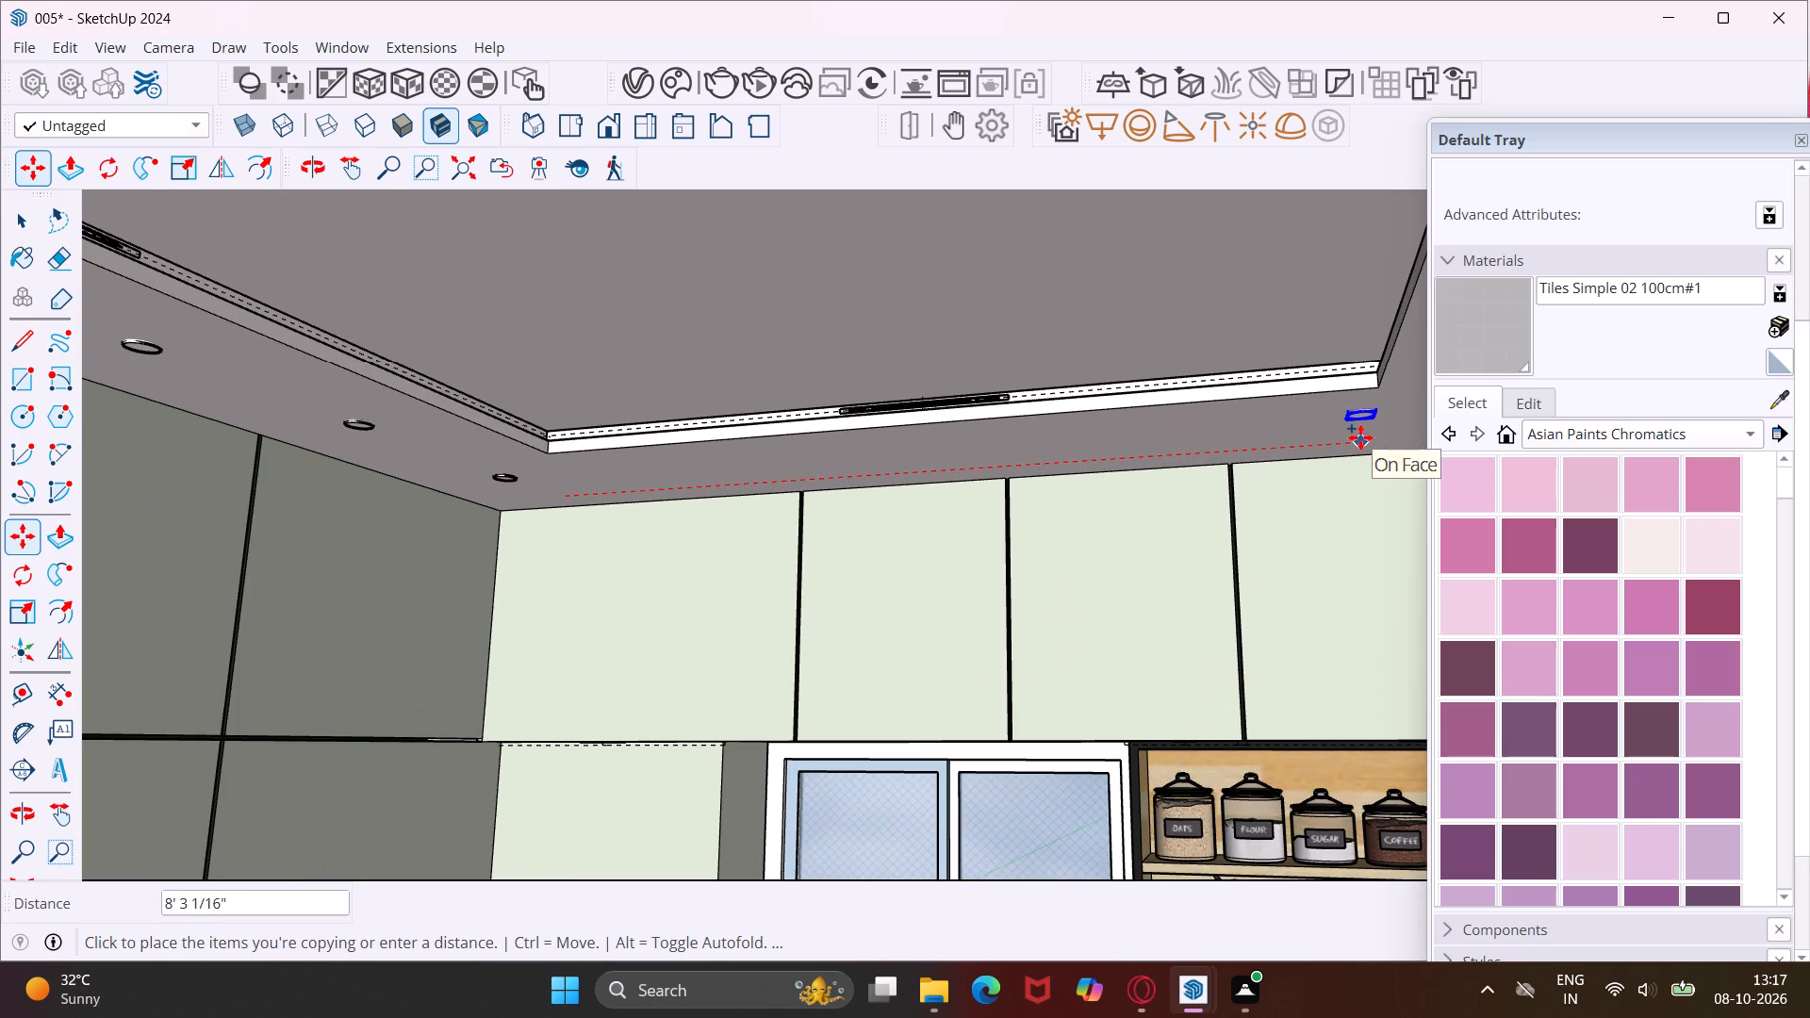
scroll(1368, 438, "down", 4)
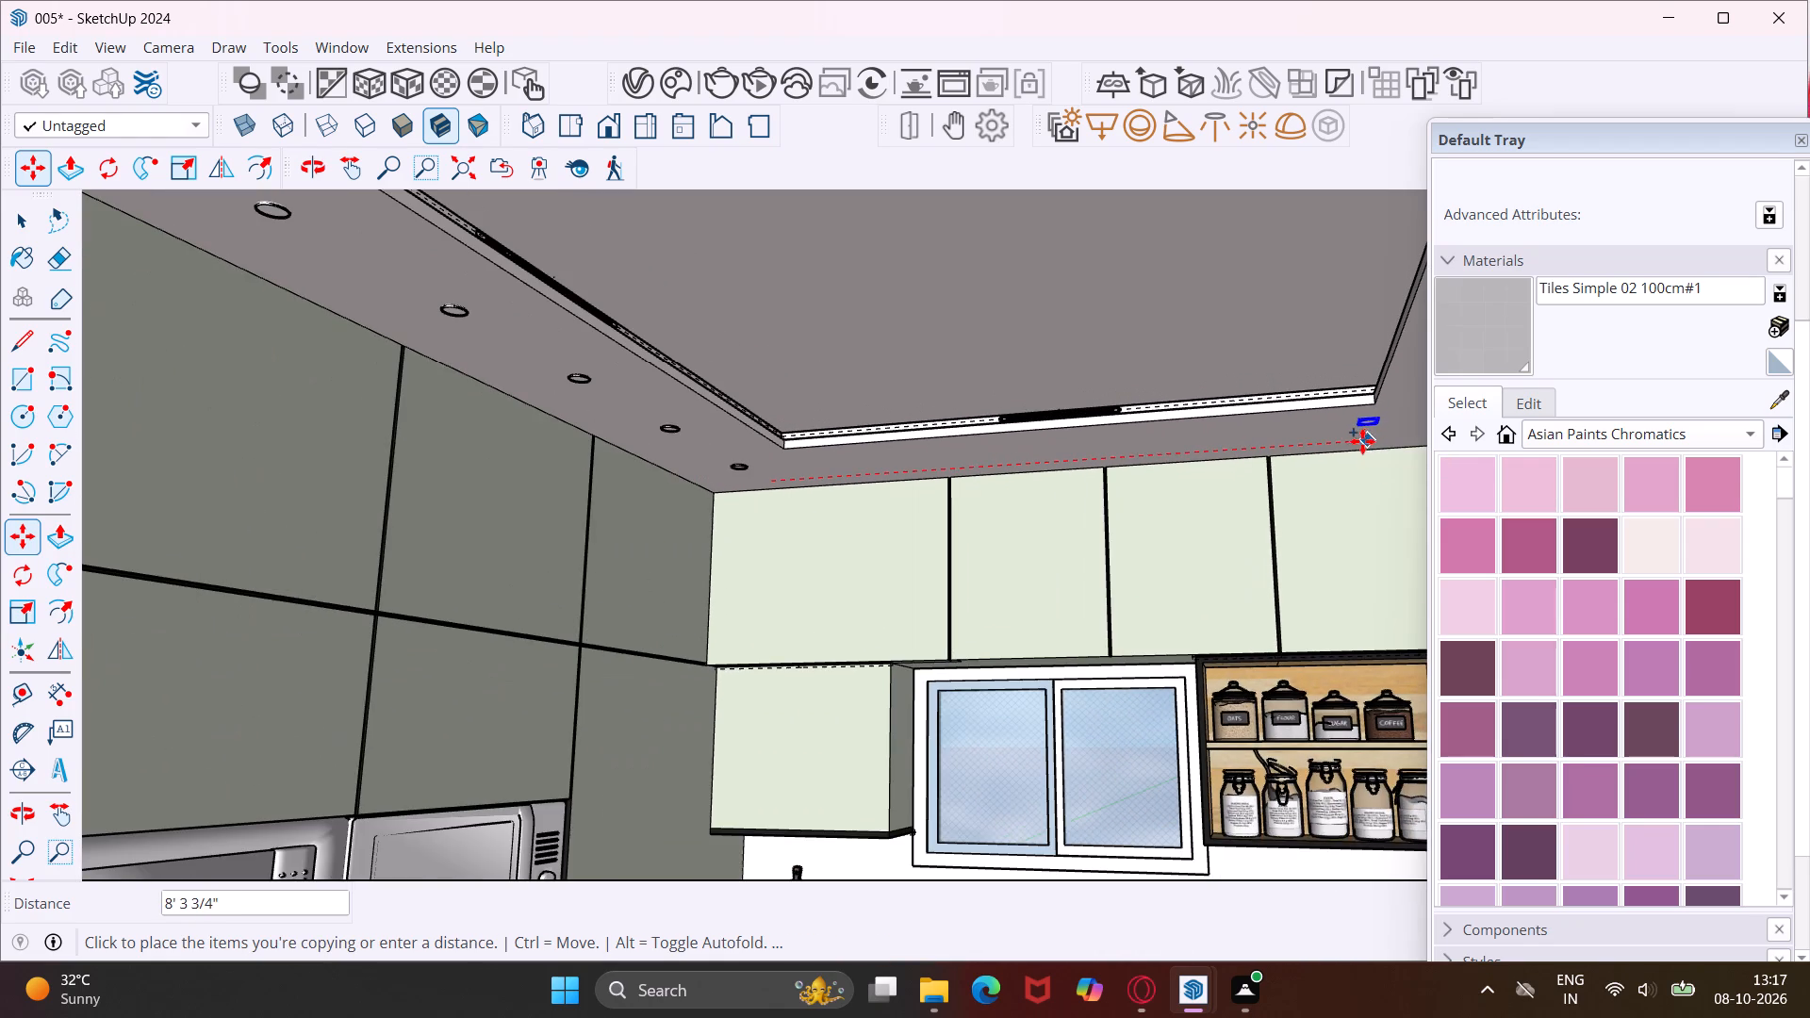
scroll(1358, 441, "down", 3)
middle_click_drag(1358, 441, 1401, 442)
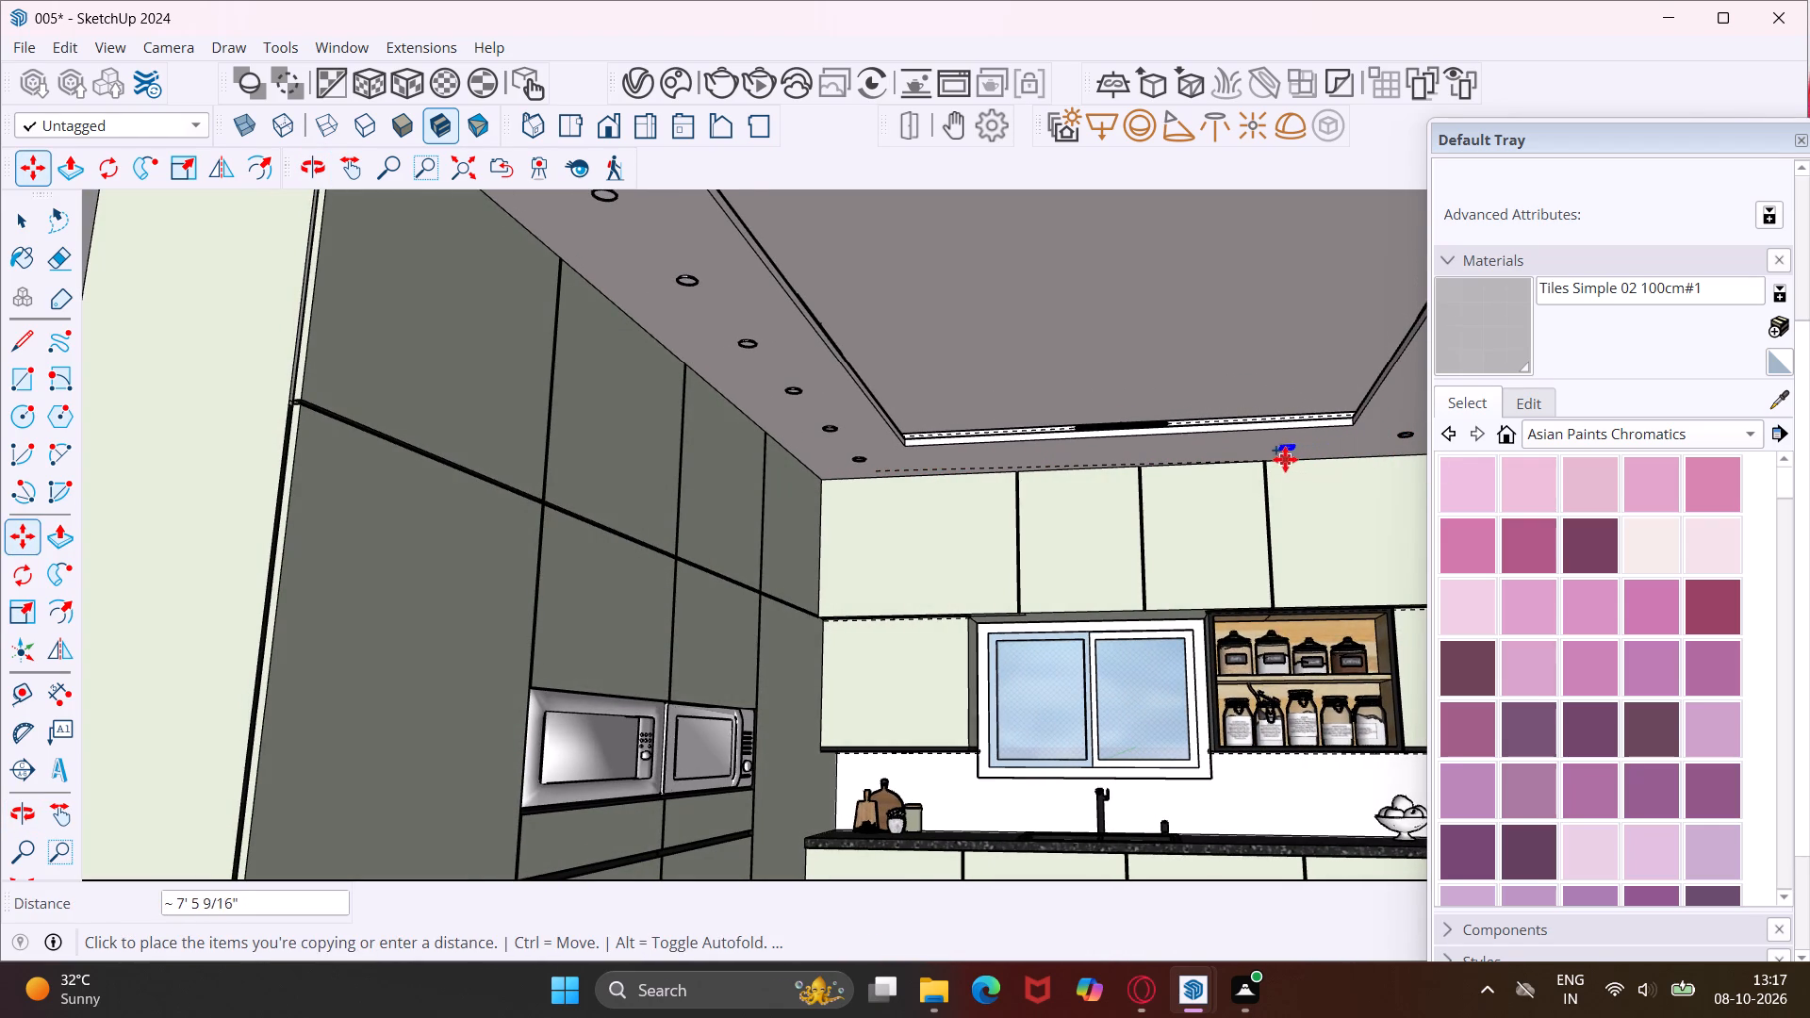
scroll(1272, 450, "up", 2)
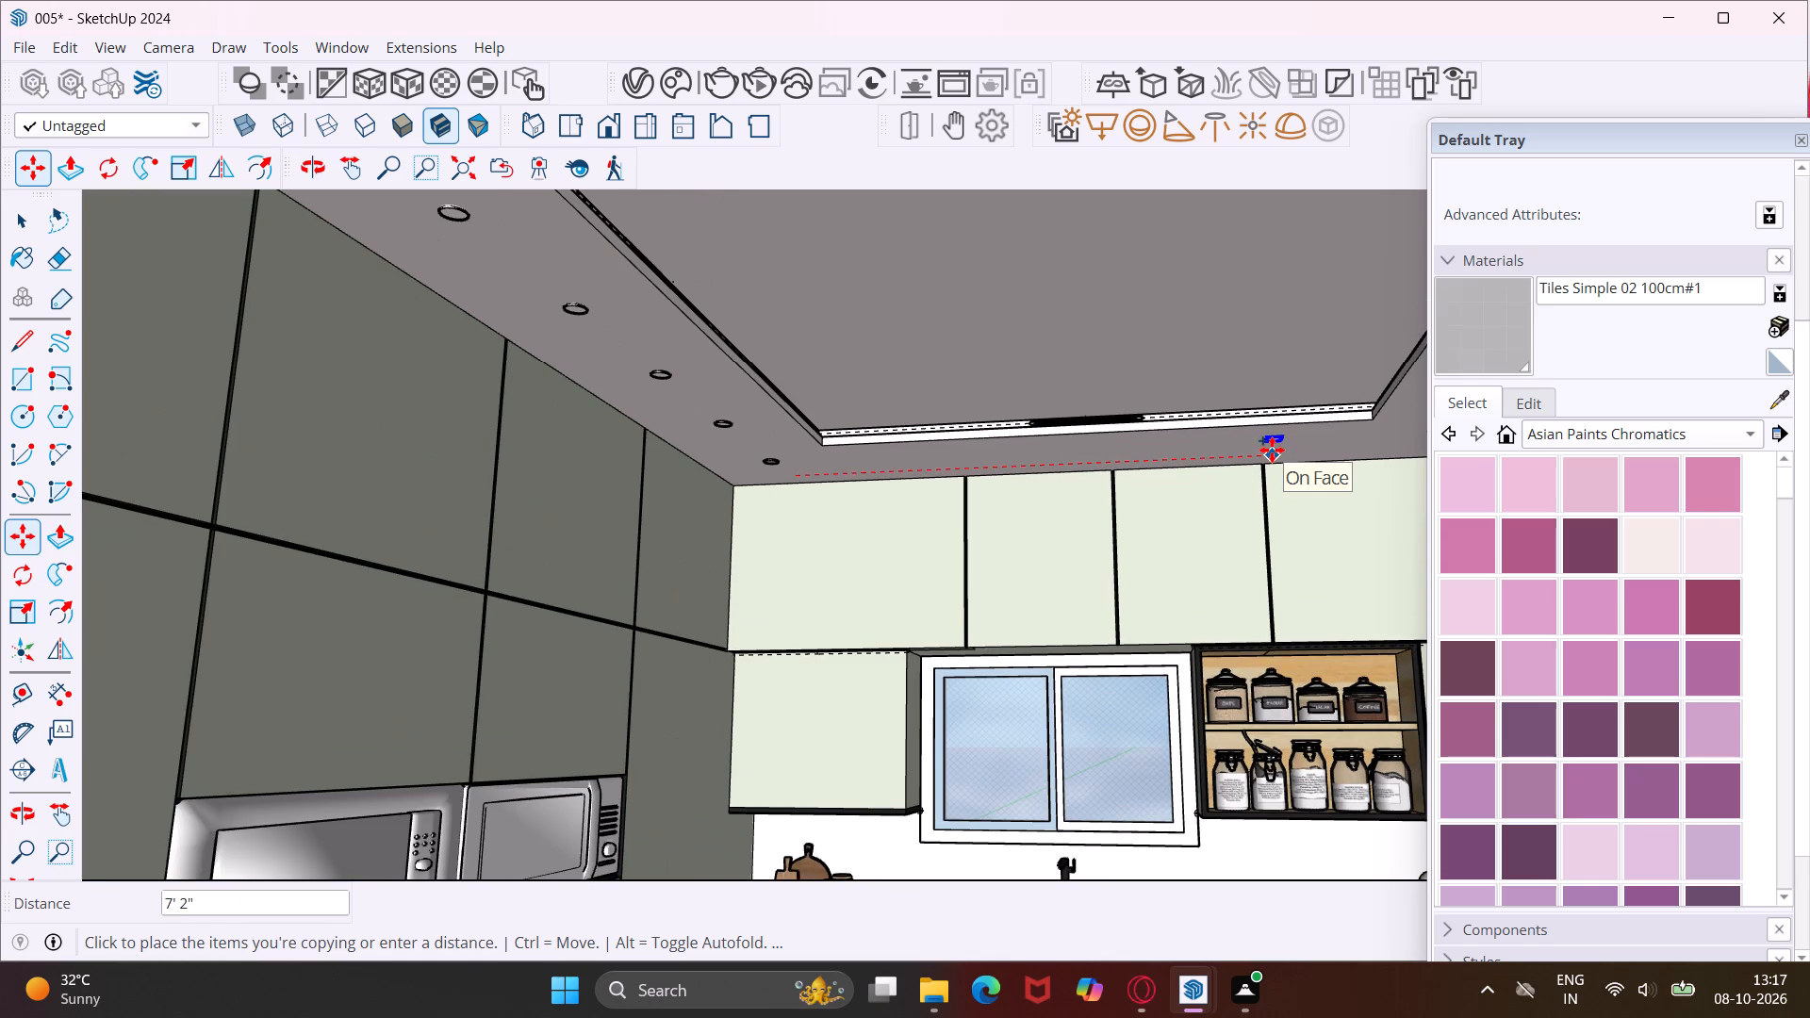
left_click(1325, 453)
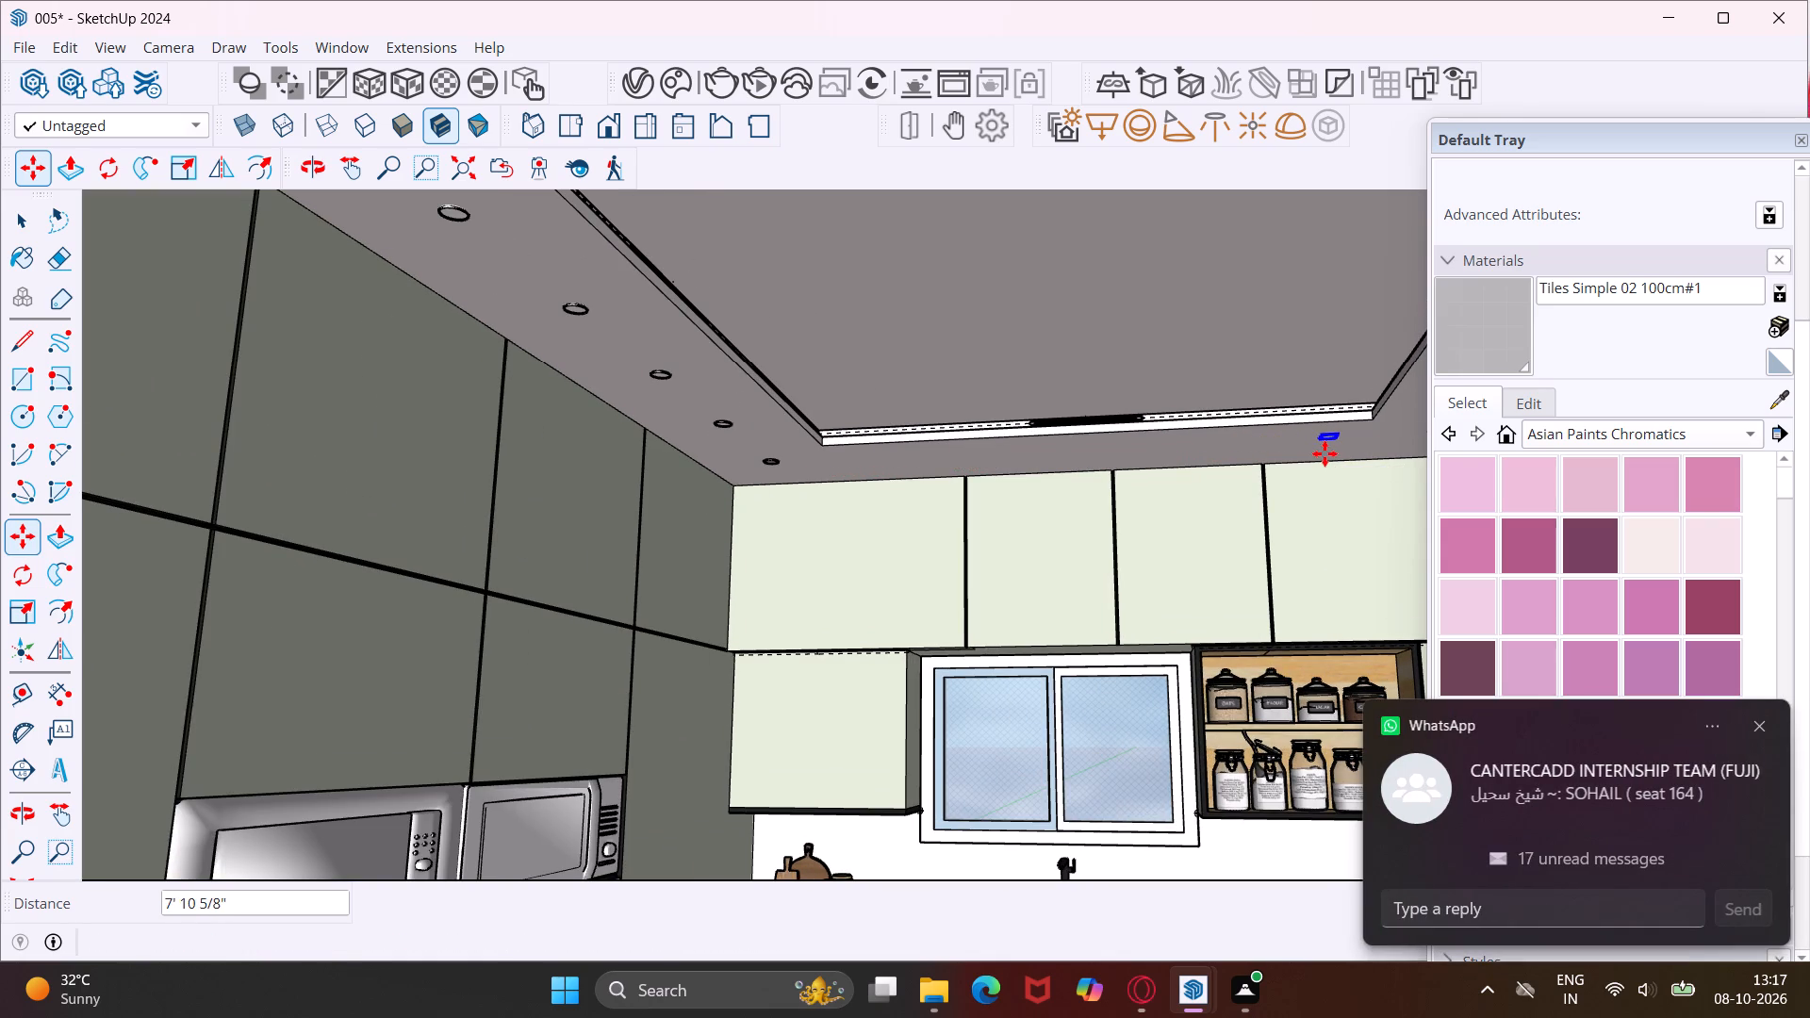
key("slash")
key("4")
key("Return")
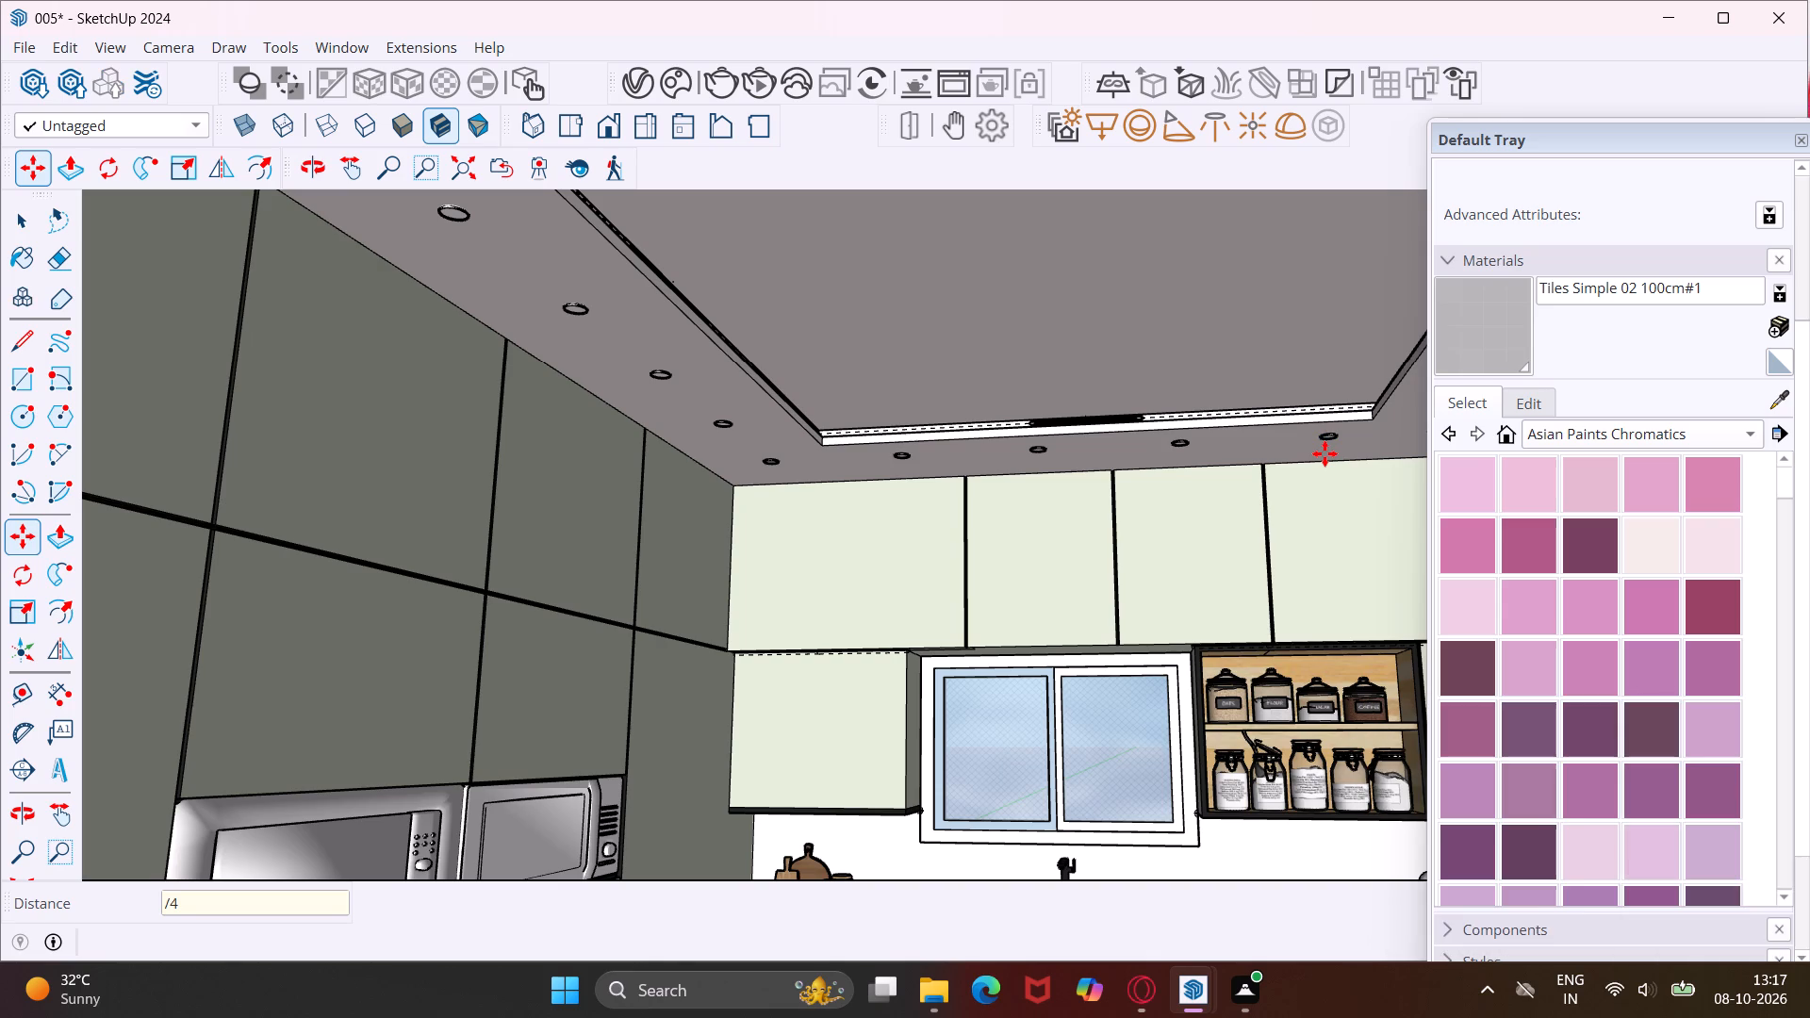
middle_click_drag(1325, 453, 1303, 426)
scroll(1260, 417, "down", 5)
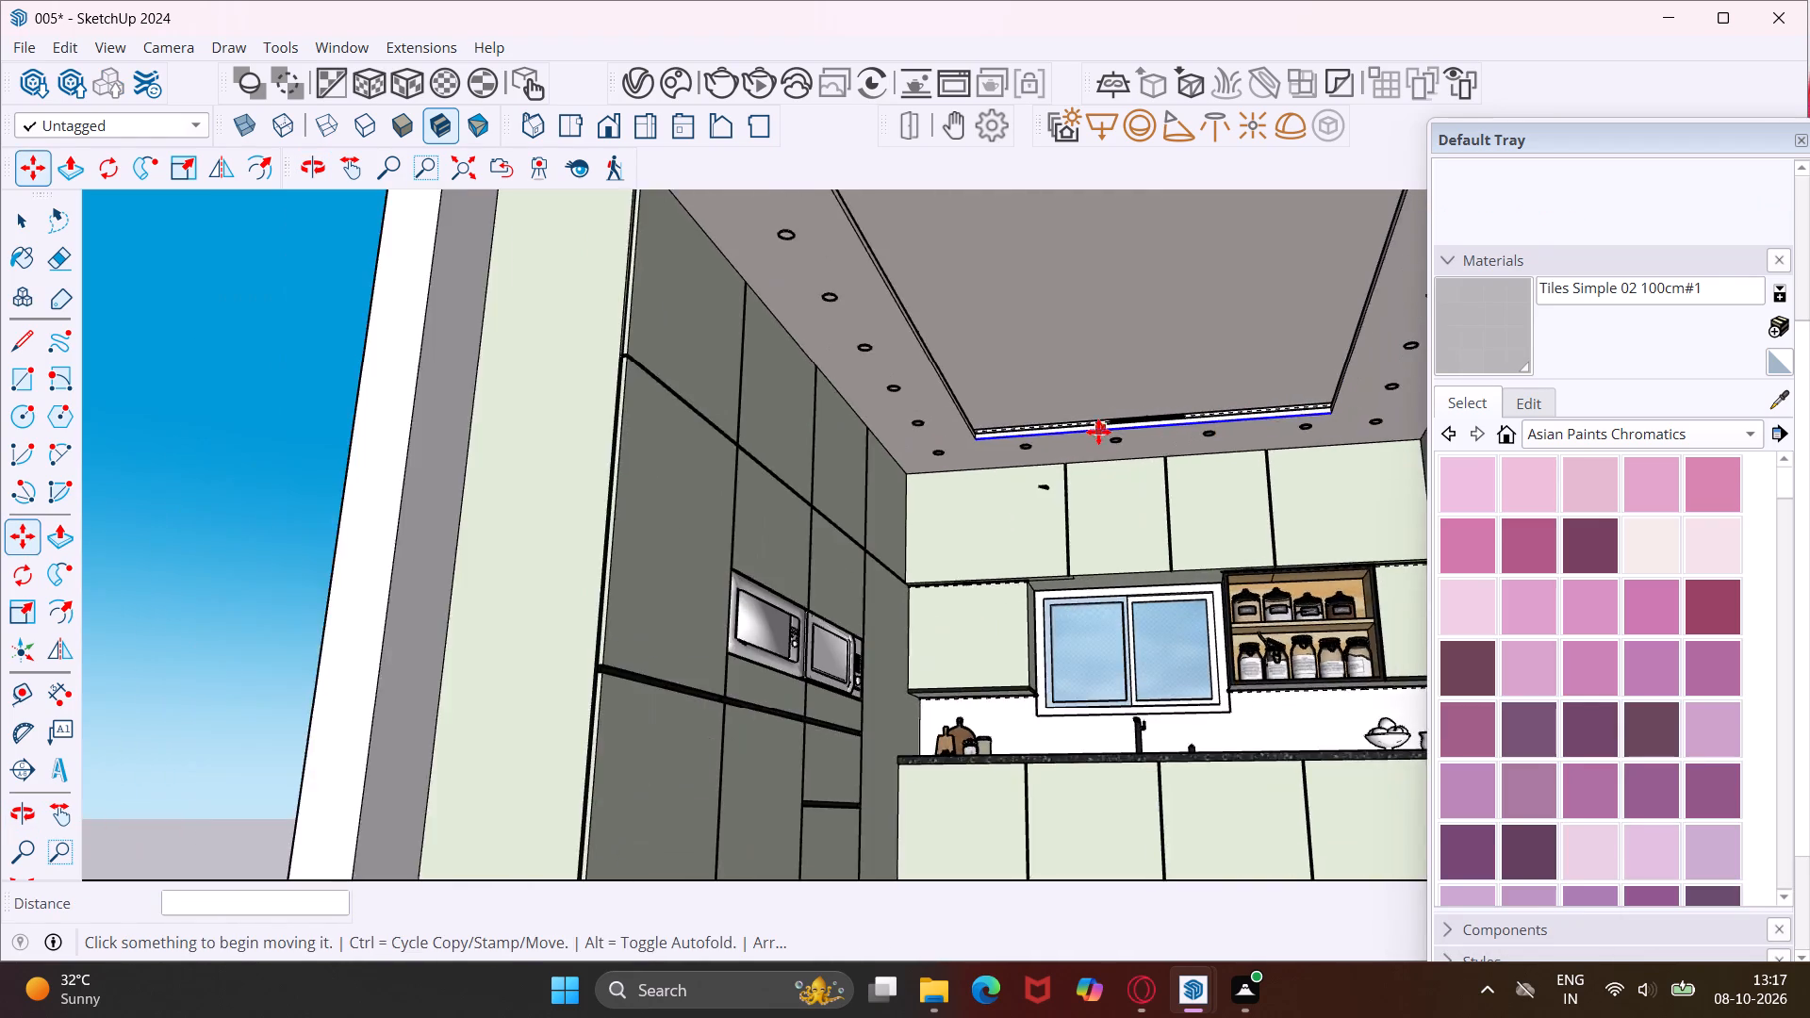
scroll(1098, 432, "down", 7)
key("Escape")
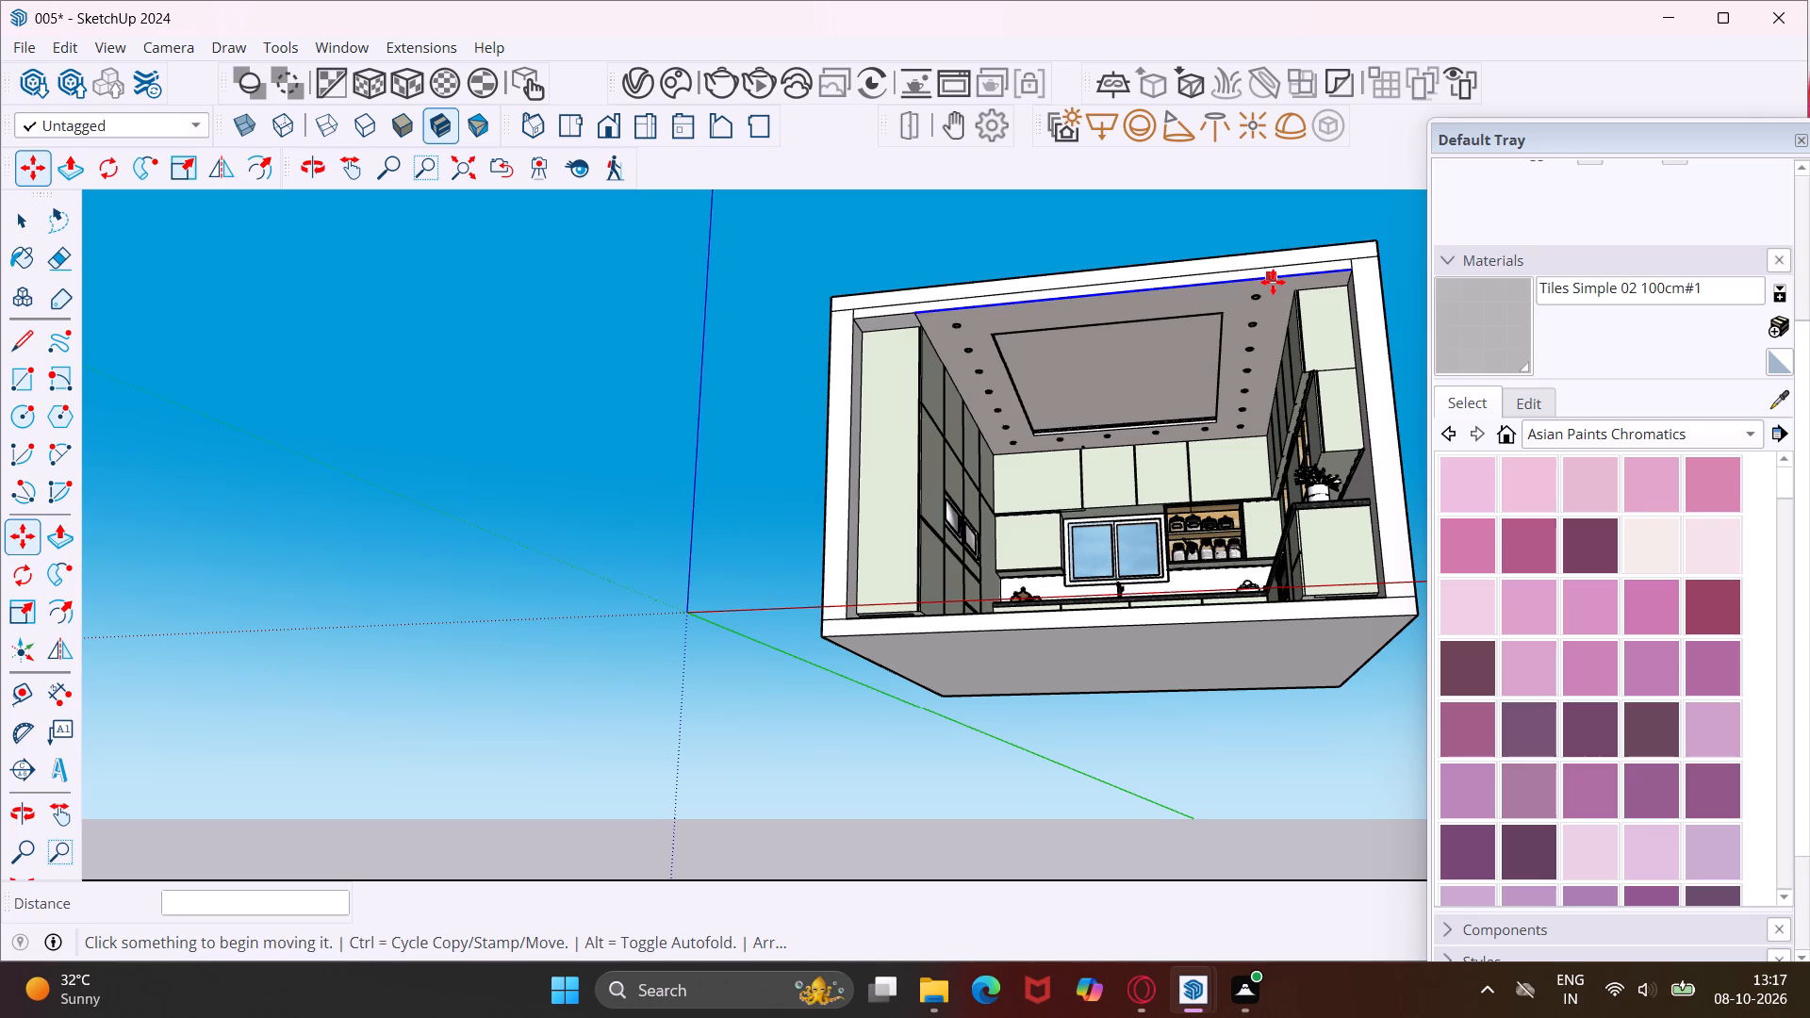
key("space")
Copy the front corner light beside the tall cabinets about 7' 9" across the front ceiling border, dividing the distance into 4 equal spacings.
middle_click_drag(1134, 312, 1217, 337)
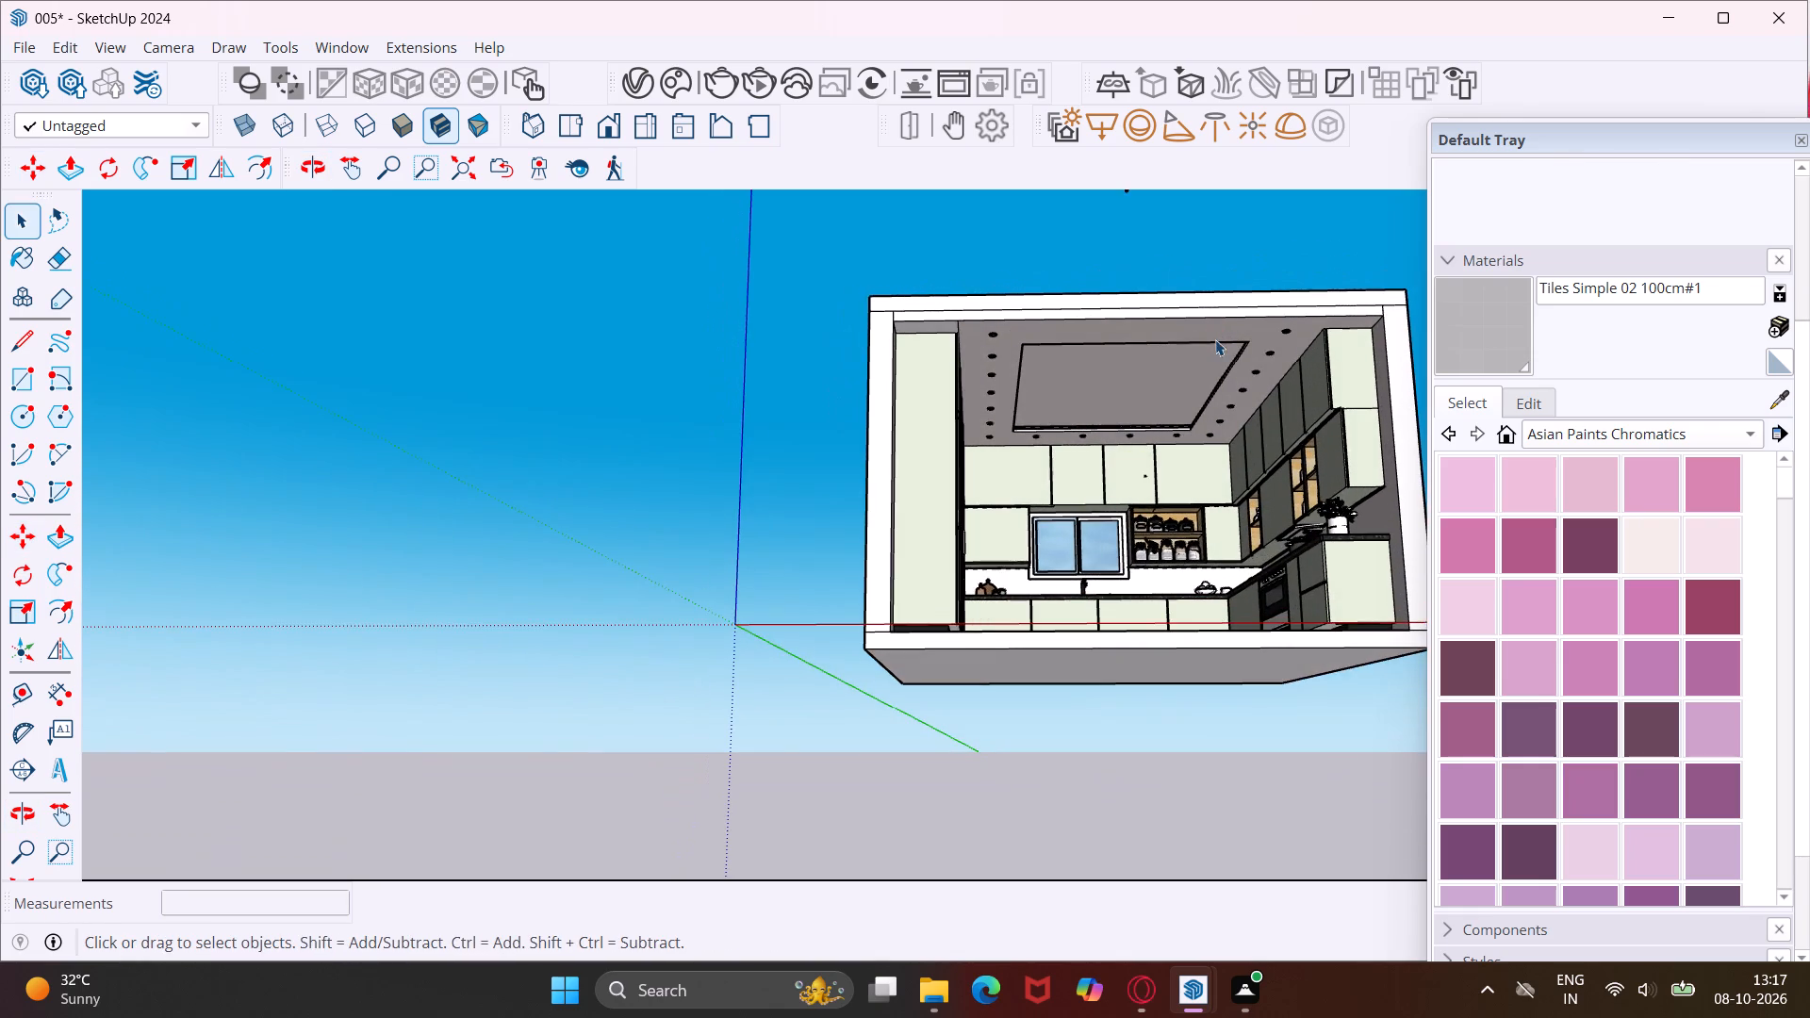
scroll(1198, 339, "up", 8)
middle_click_drag(1198, 339, 1121, 368)
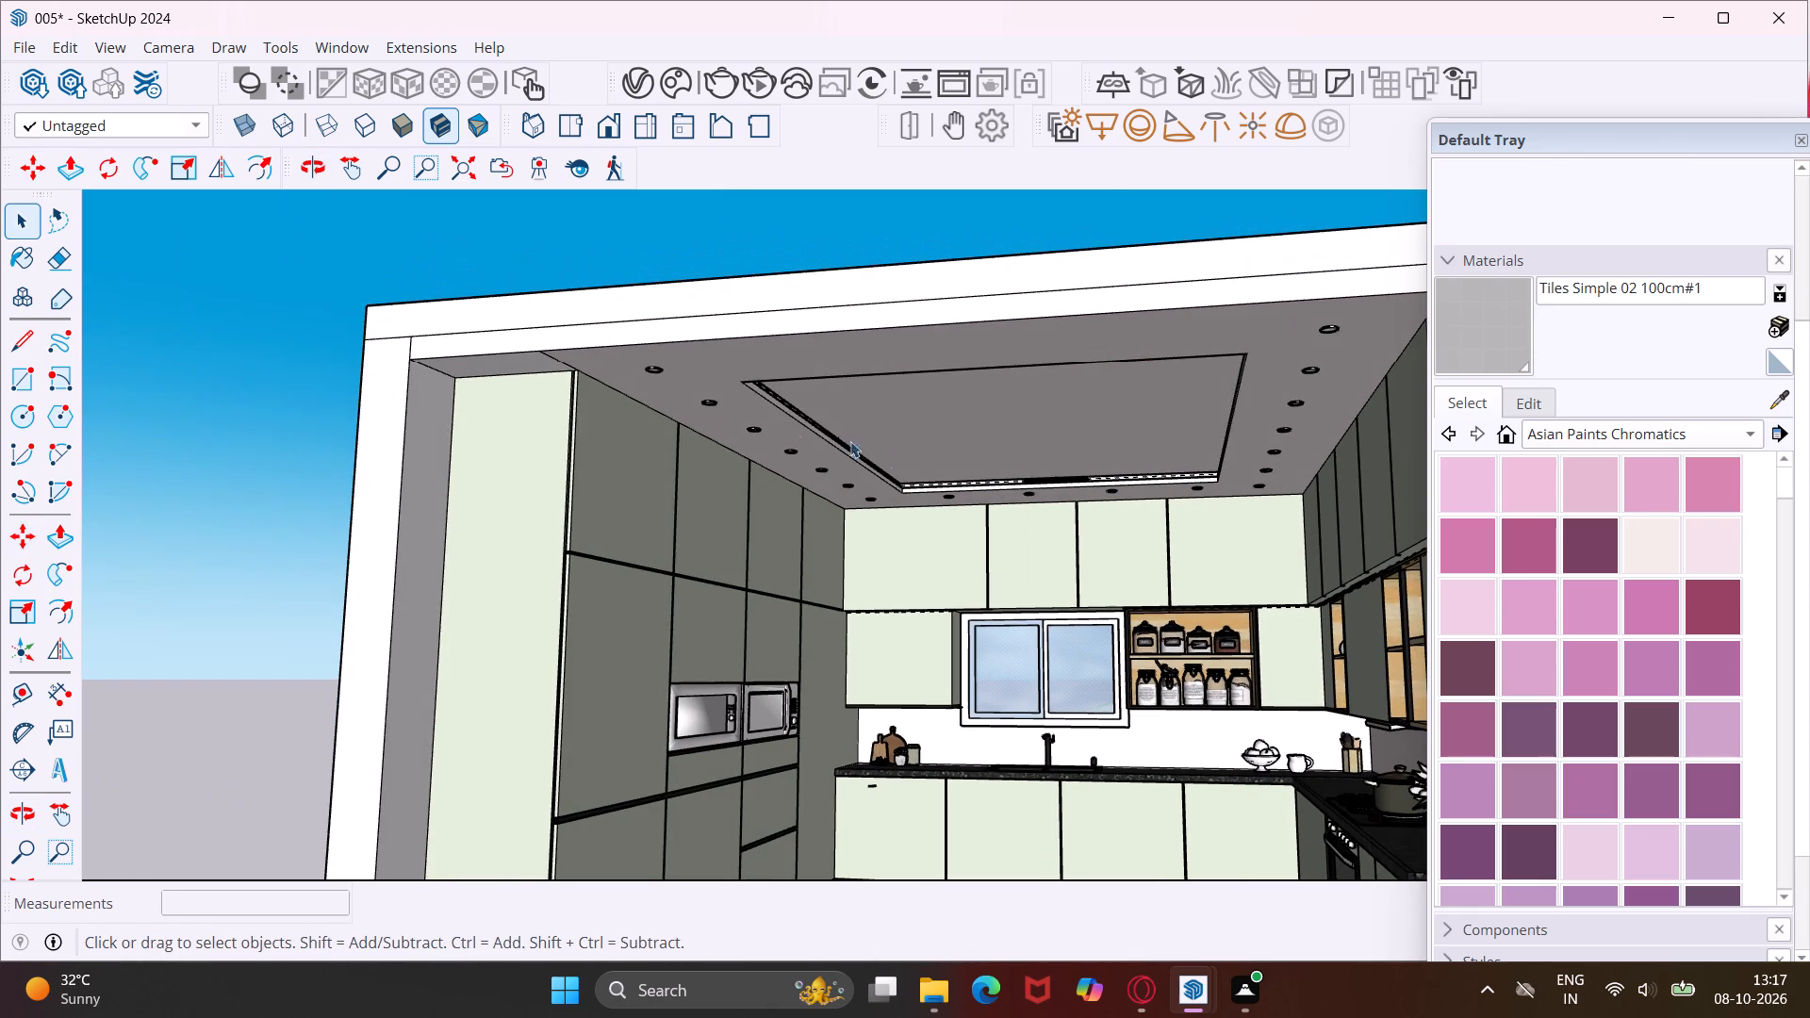
scroll(654, 369, "up", 6)
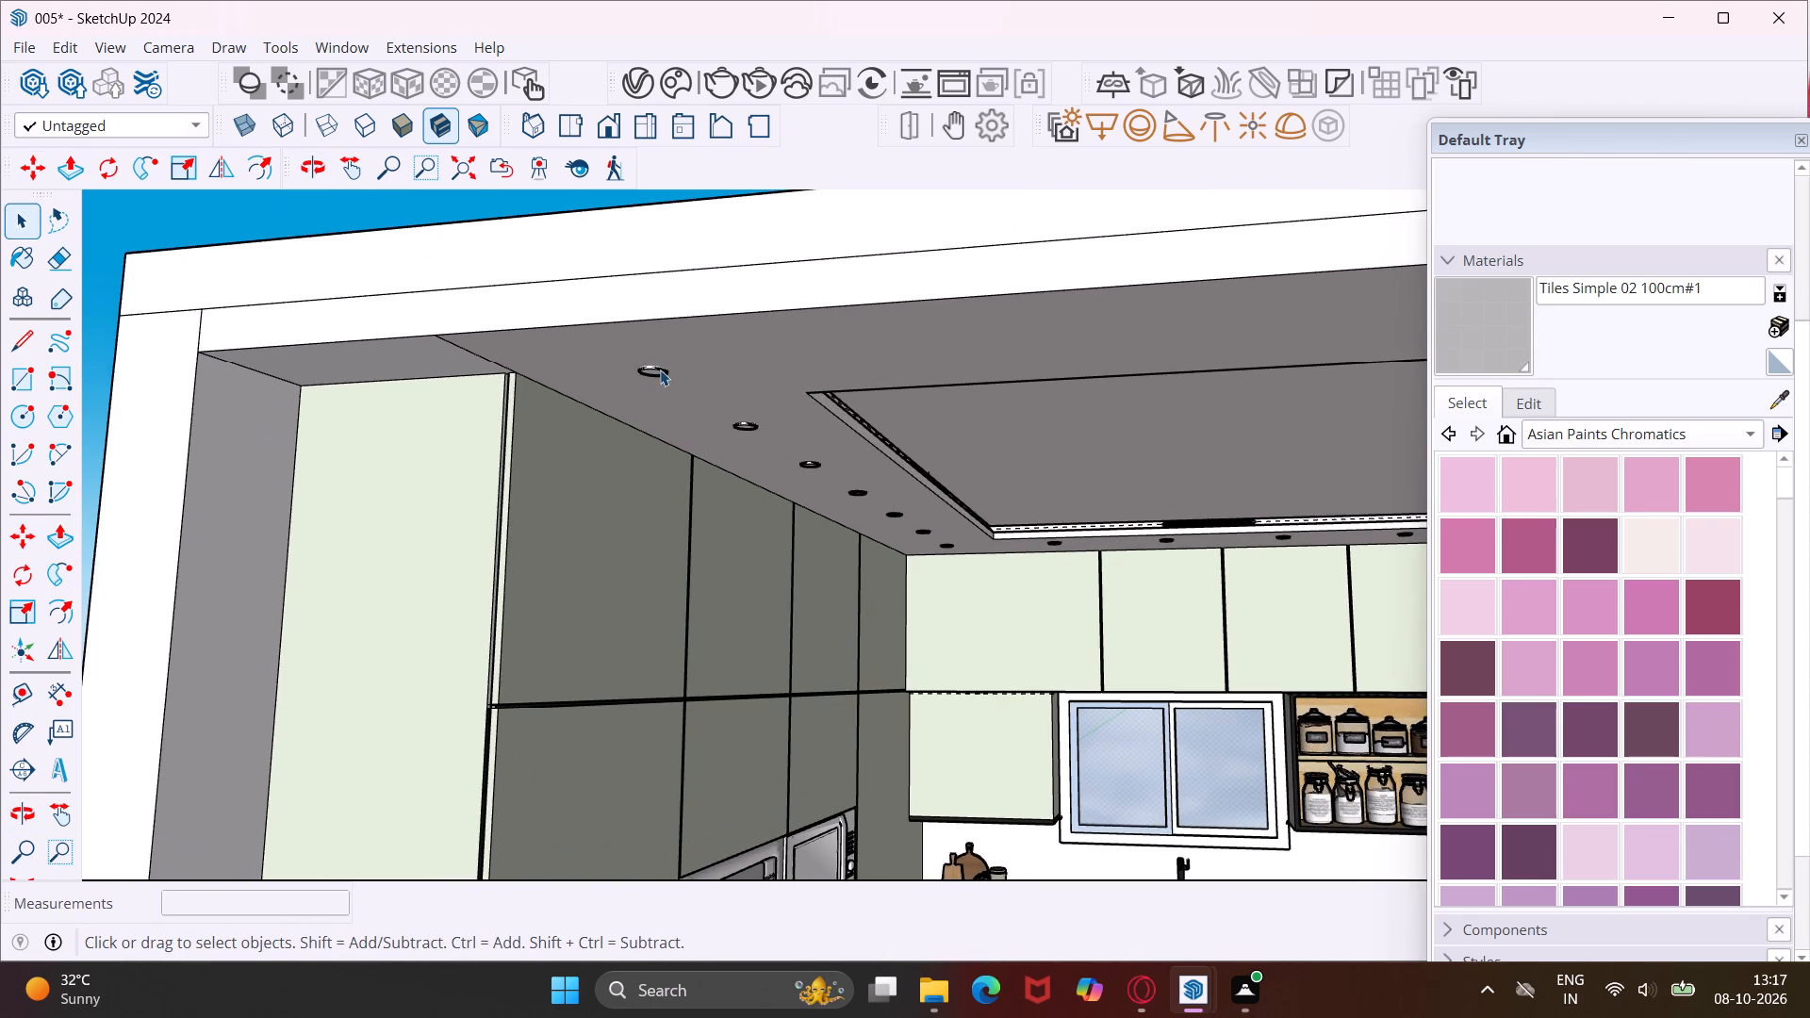
left_click(660, 369)
key("m")
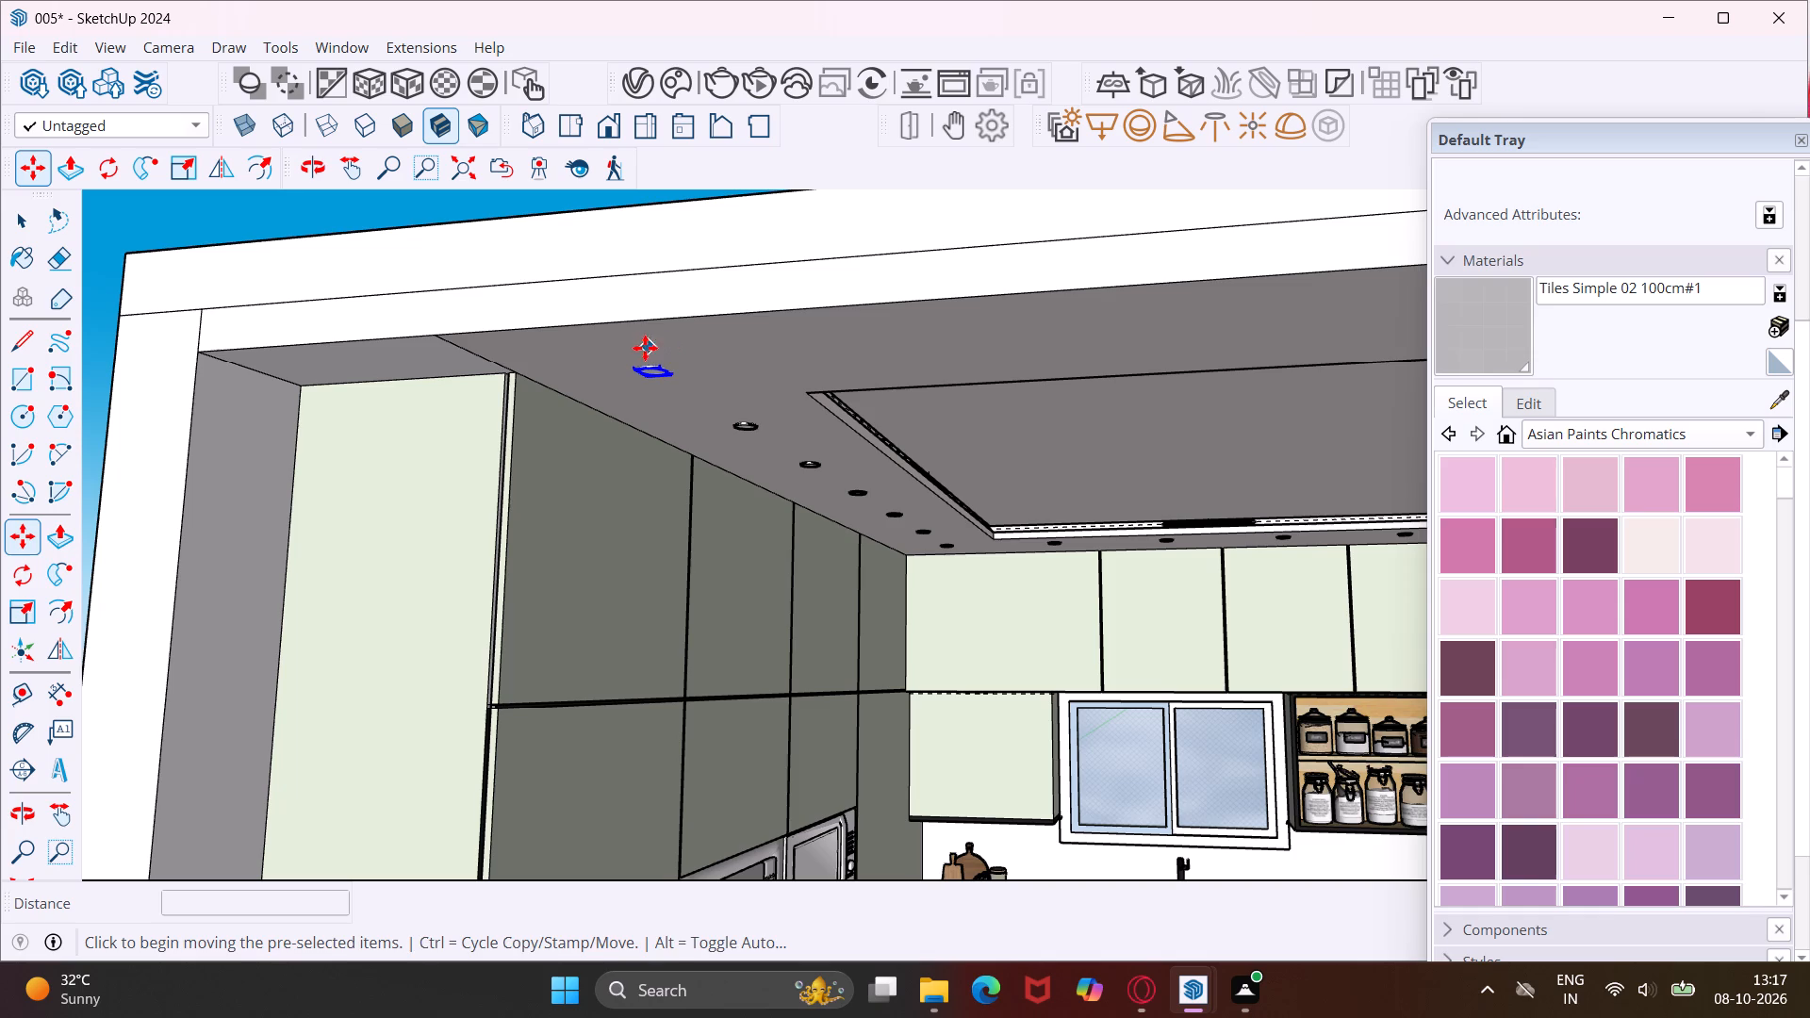
left_click(638, 348)
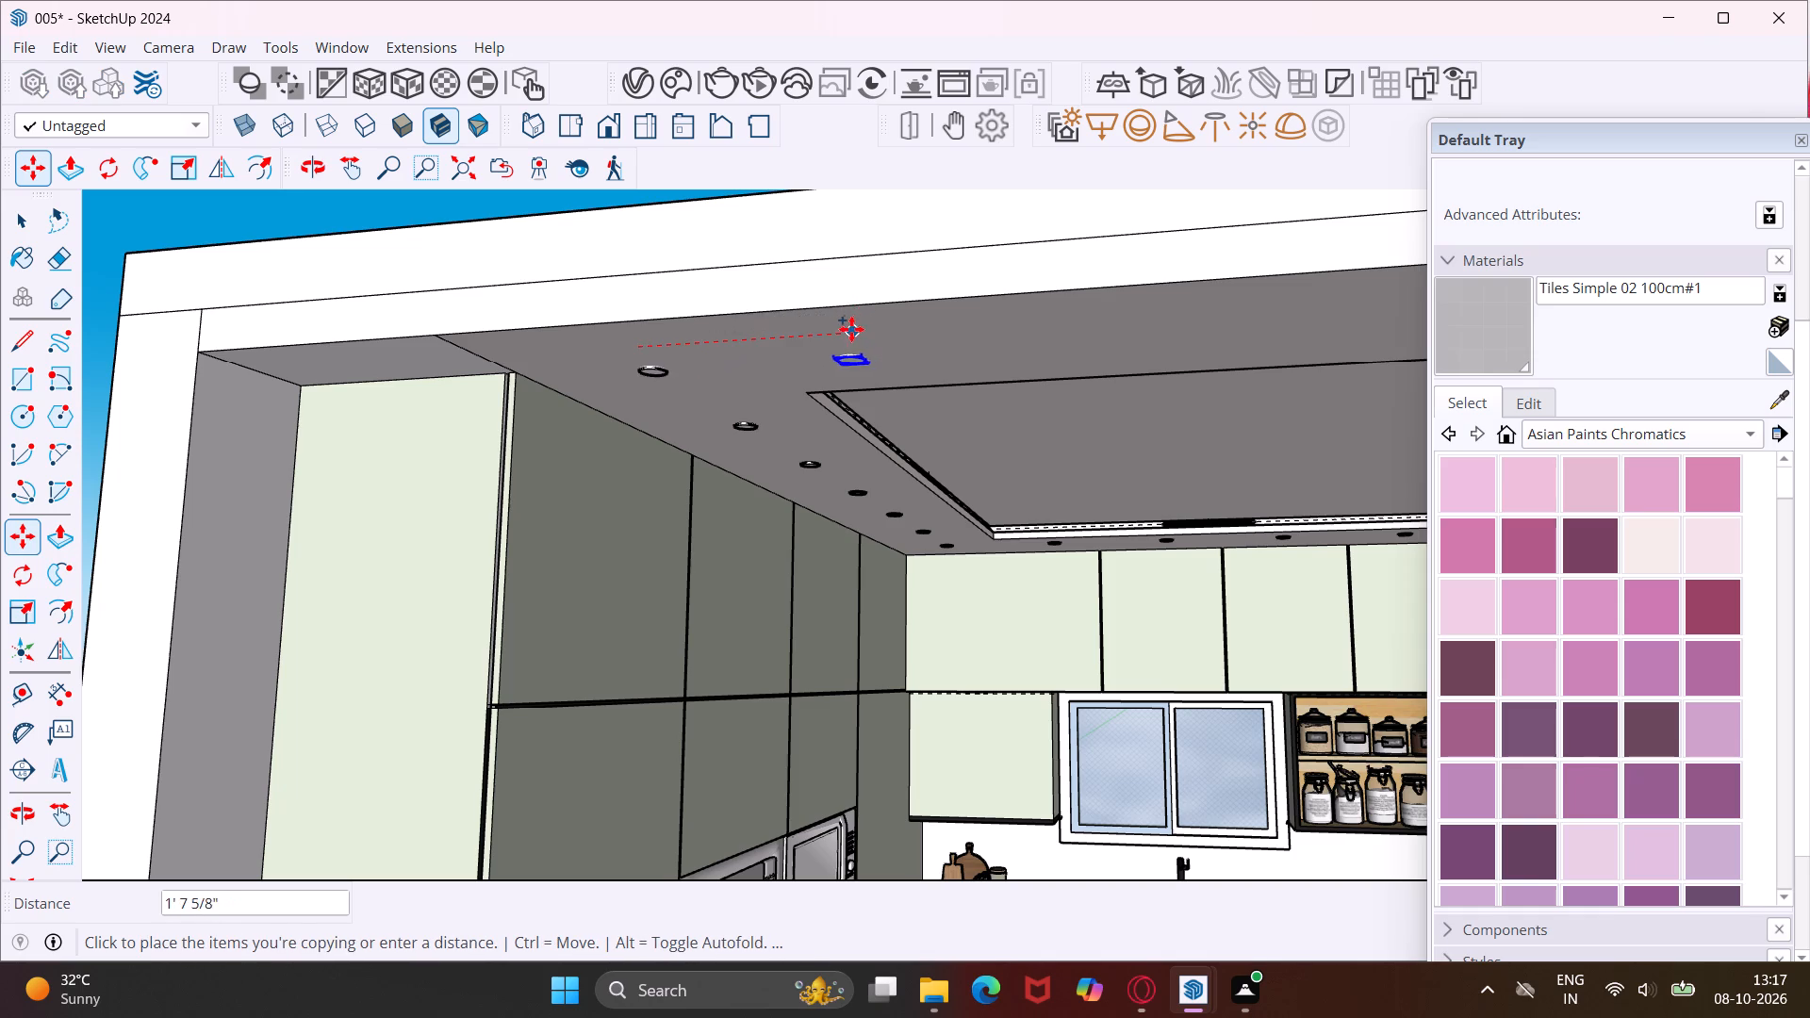
scroll(850, 330, "down", 8)
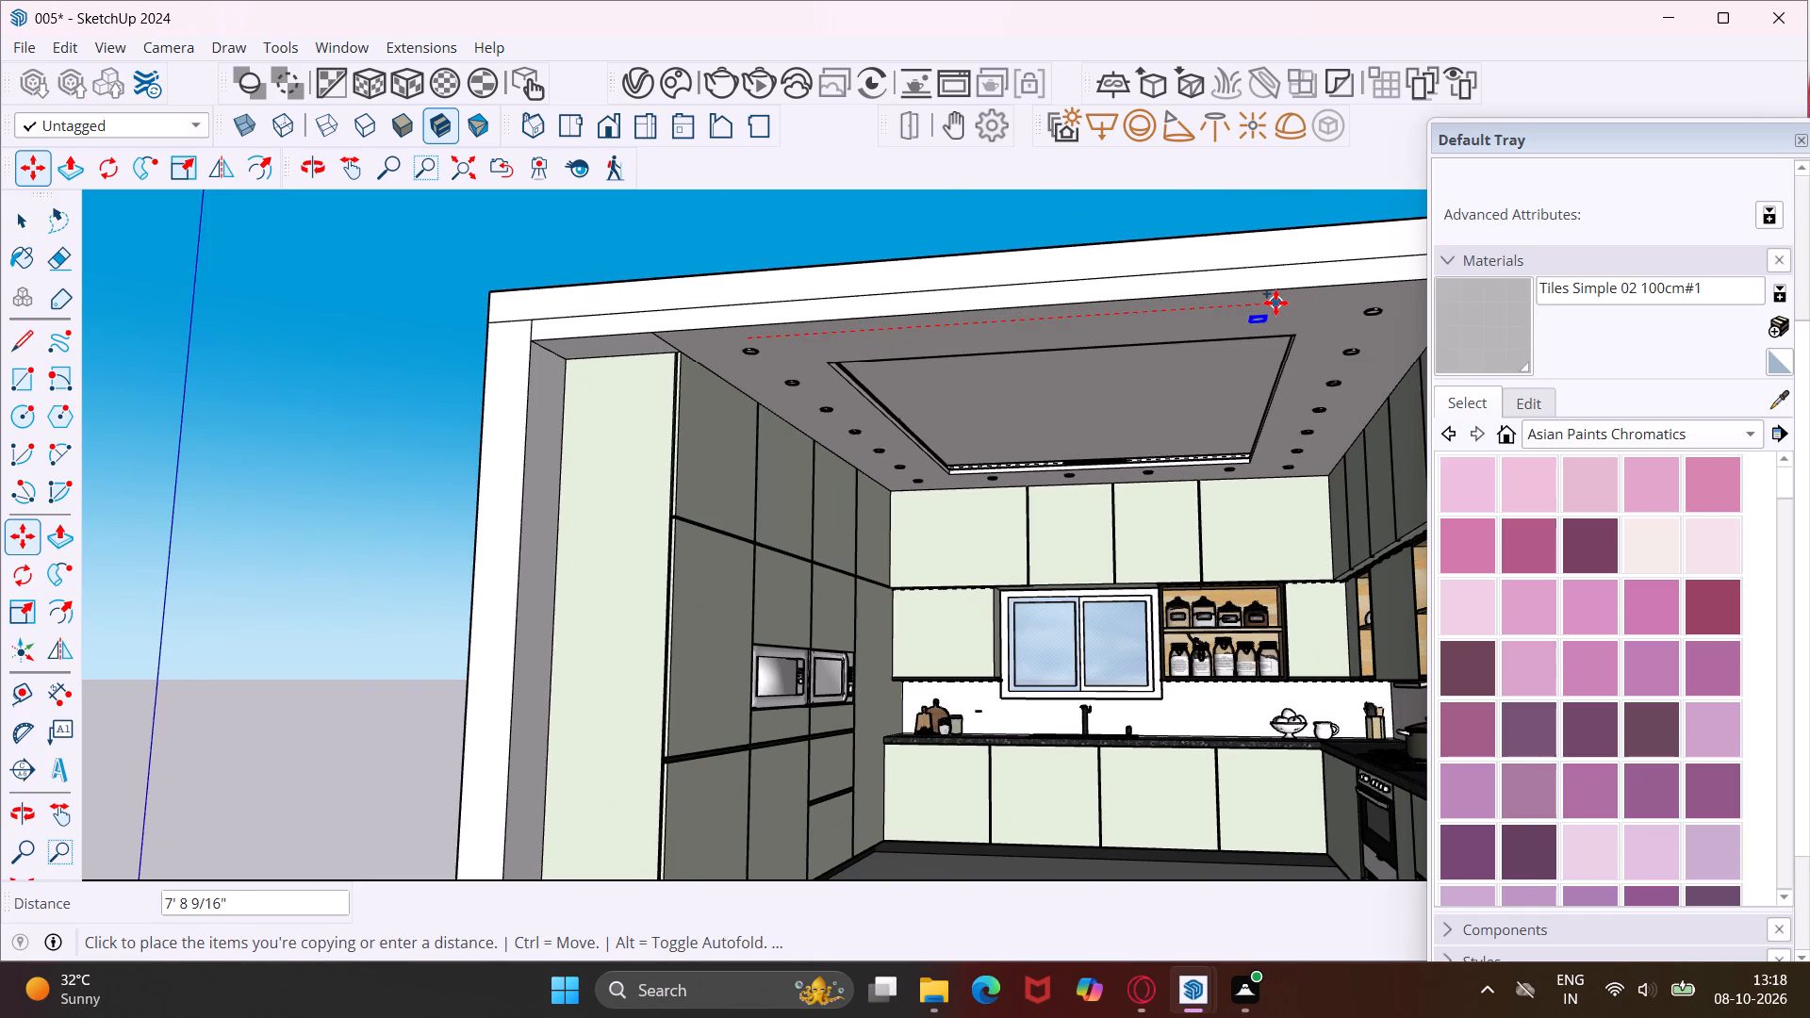
left_click(1275, 303)
type("/4")
key("Return")
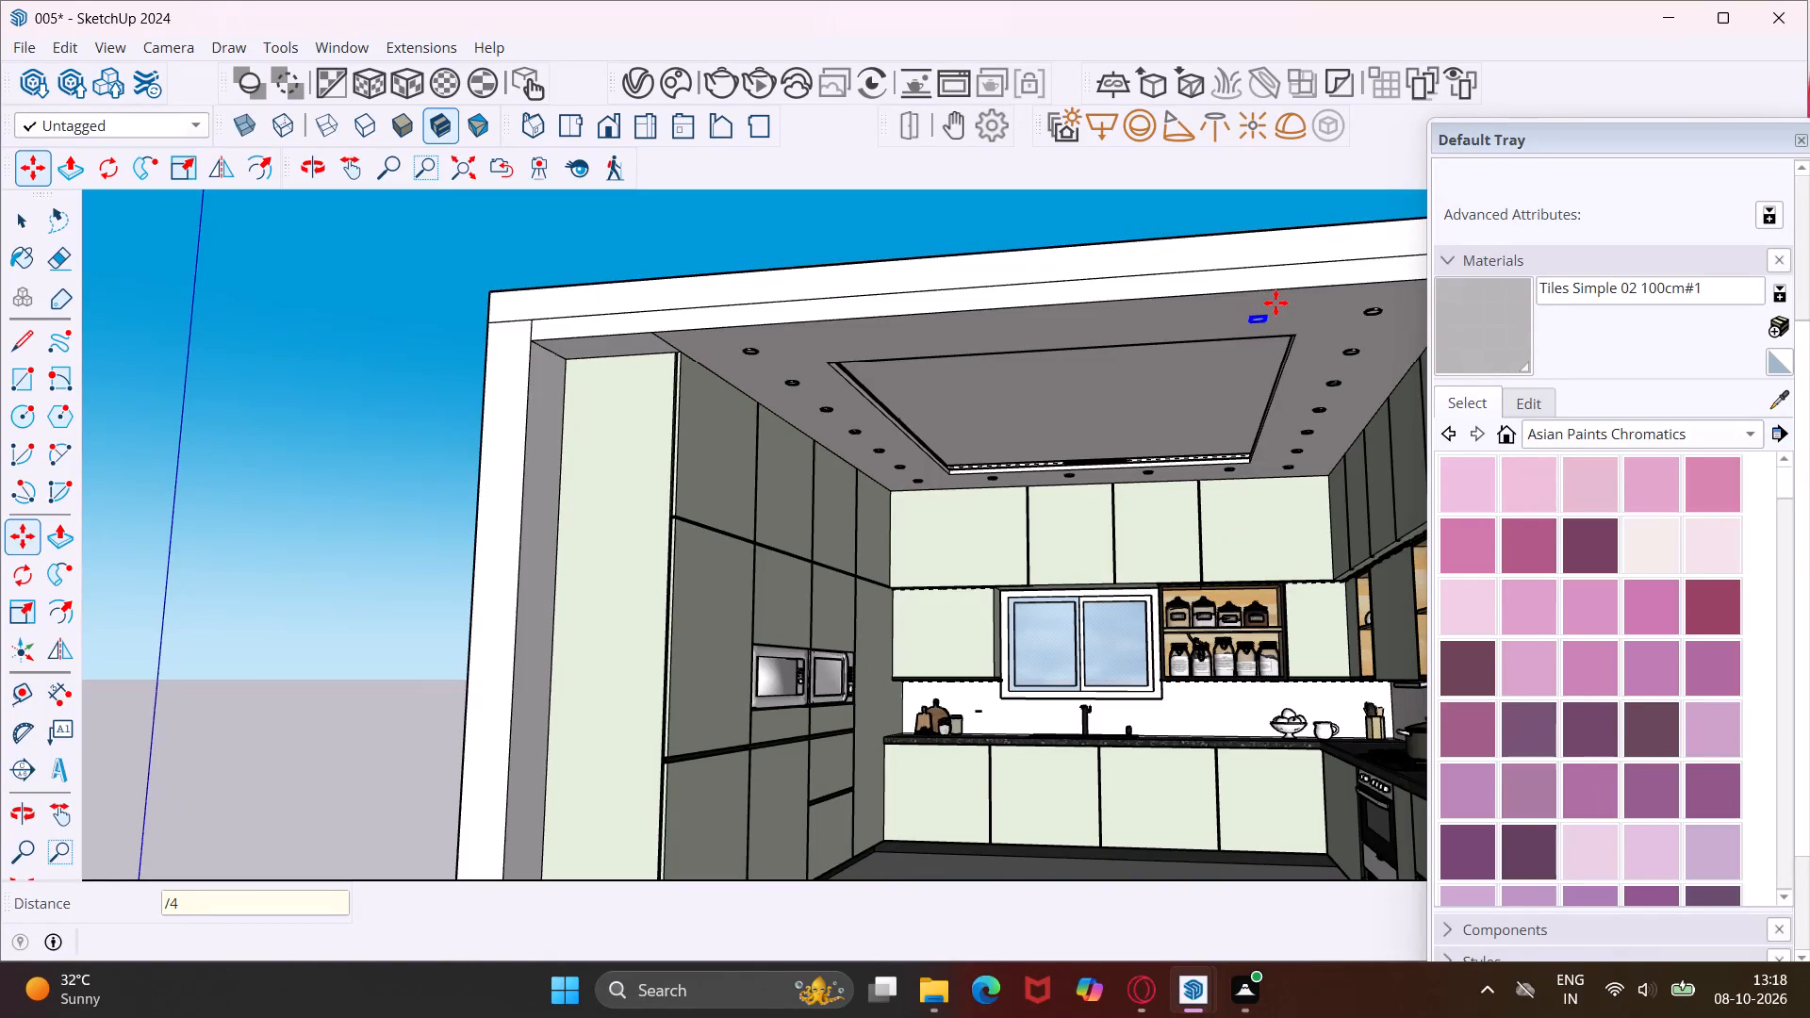
key("Escape")
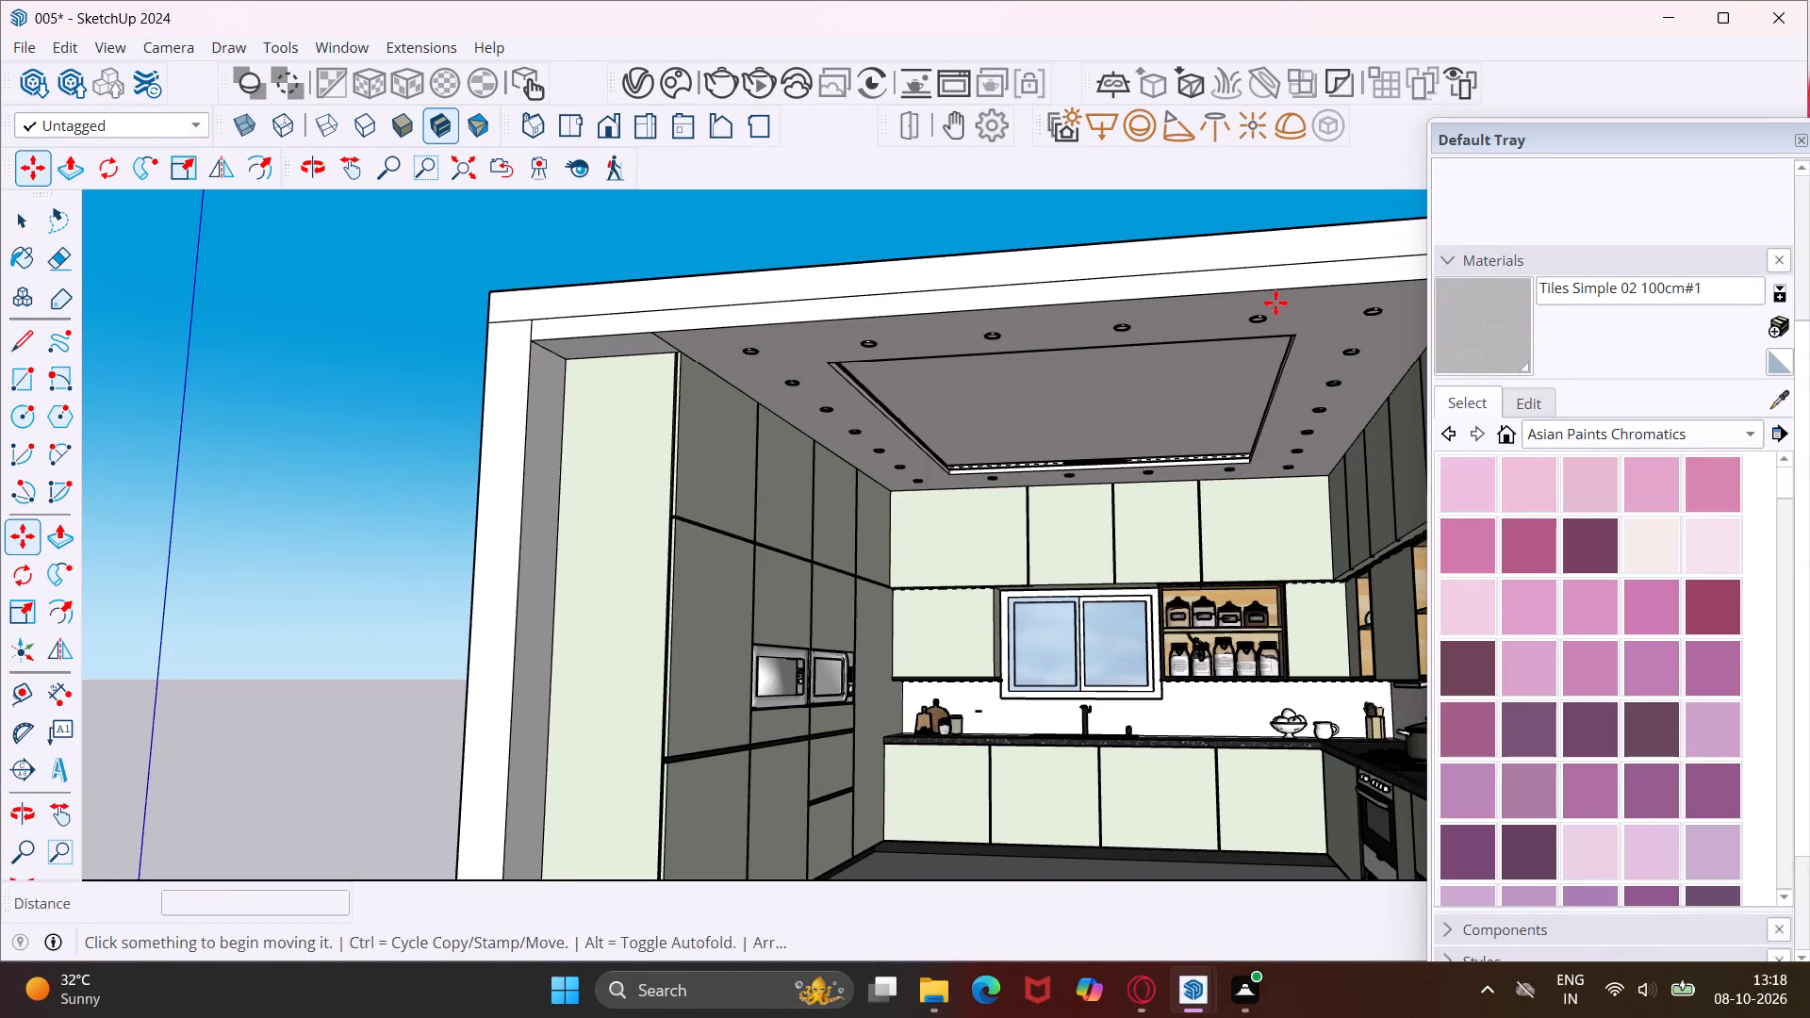
key("space")
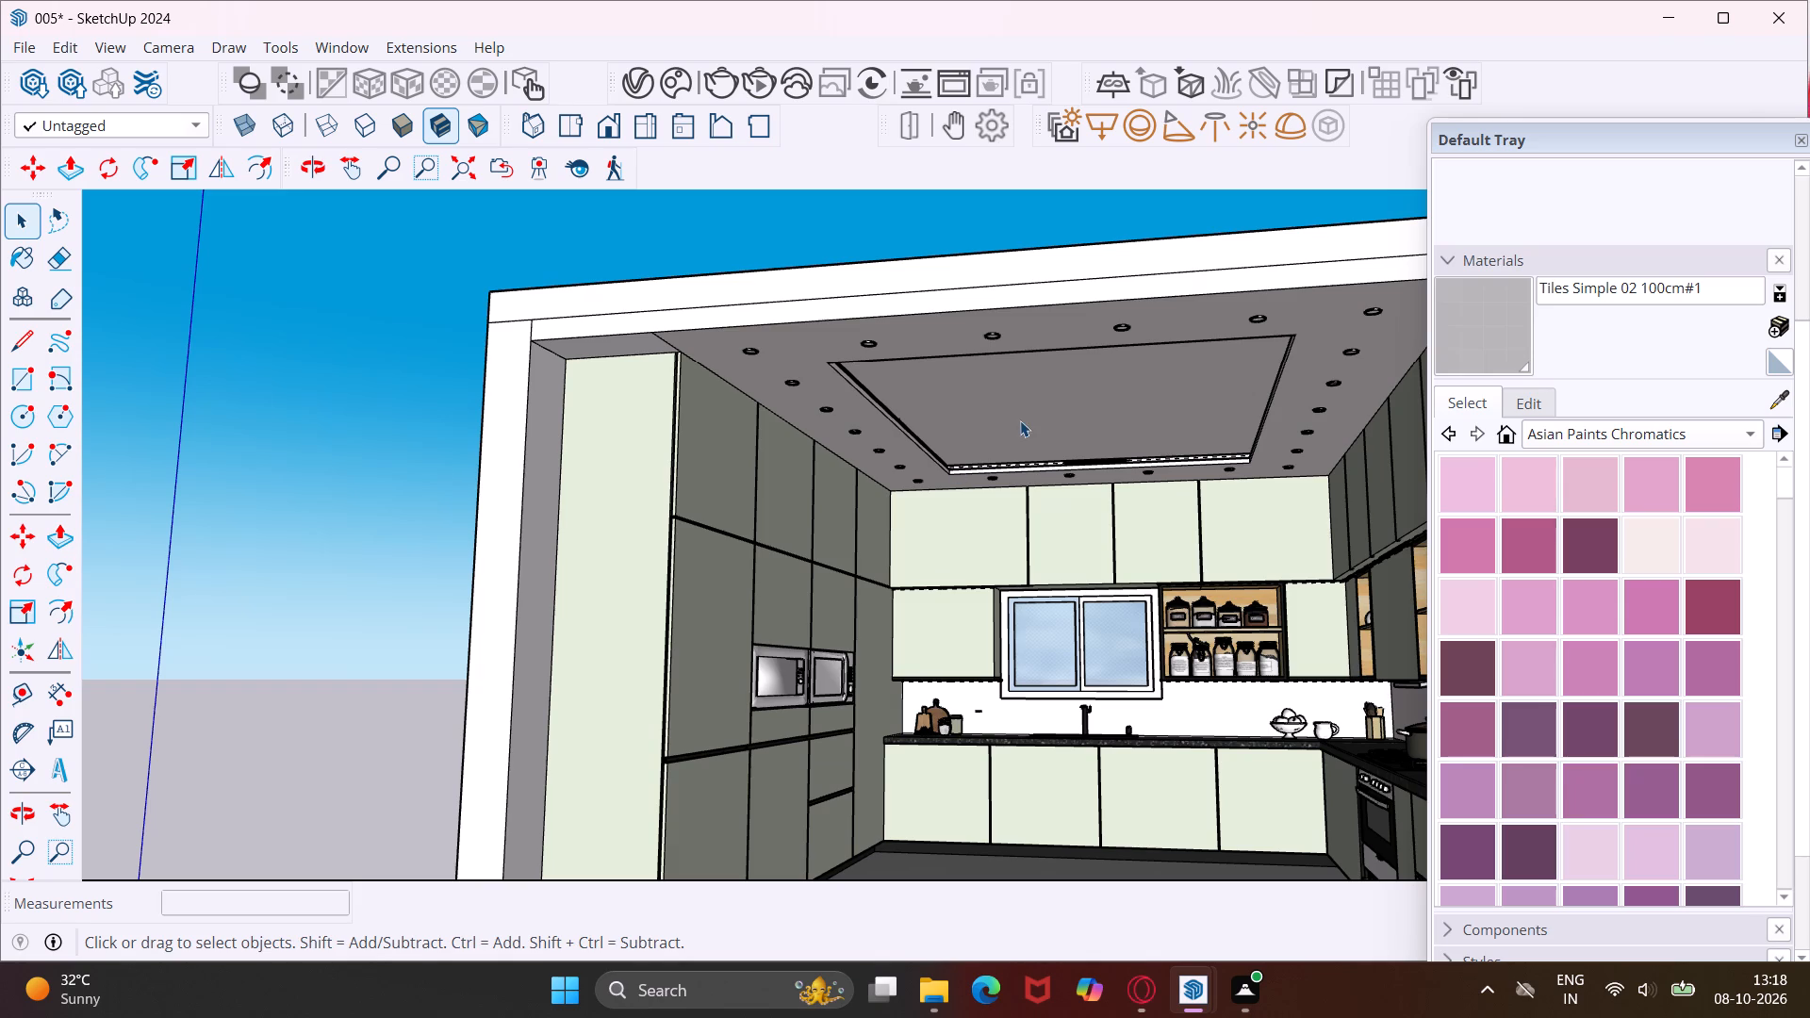
Draw a narrow rectangular strip about 8' 5" by 3 1/2" on the ceiling recess face, running from front to back.
middle_click_drag(1020, 420, 1050, 369)
scroll(999, 421, "up", 7)
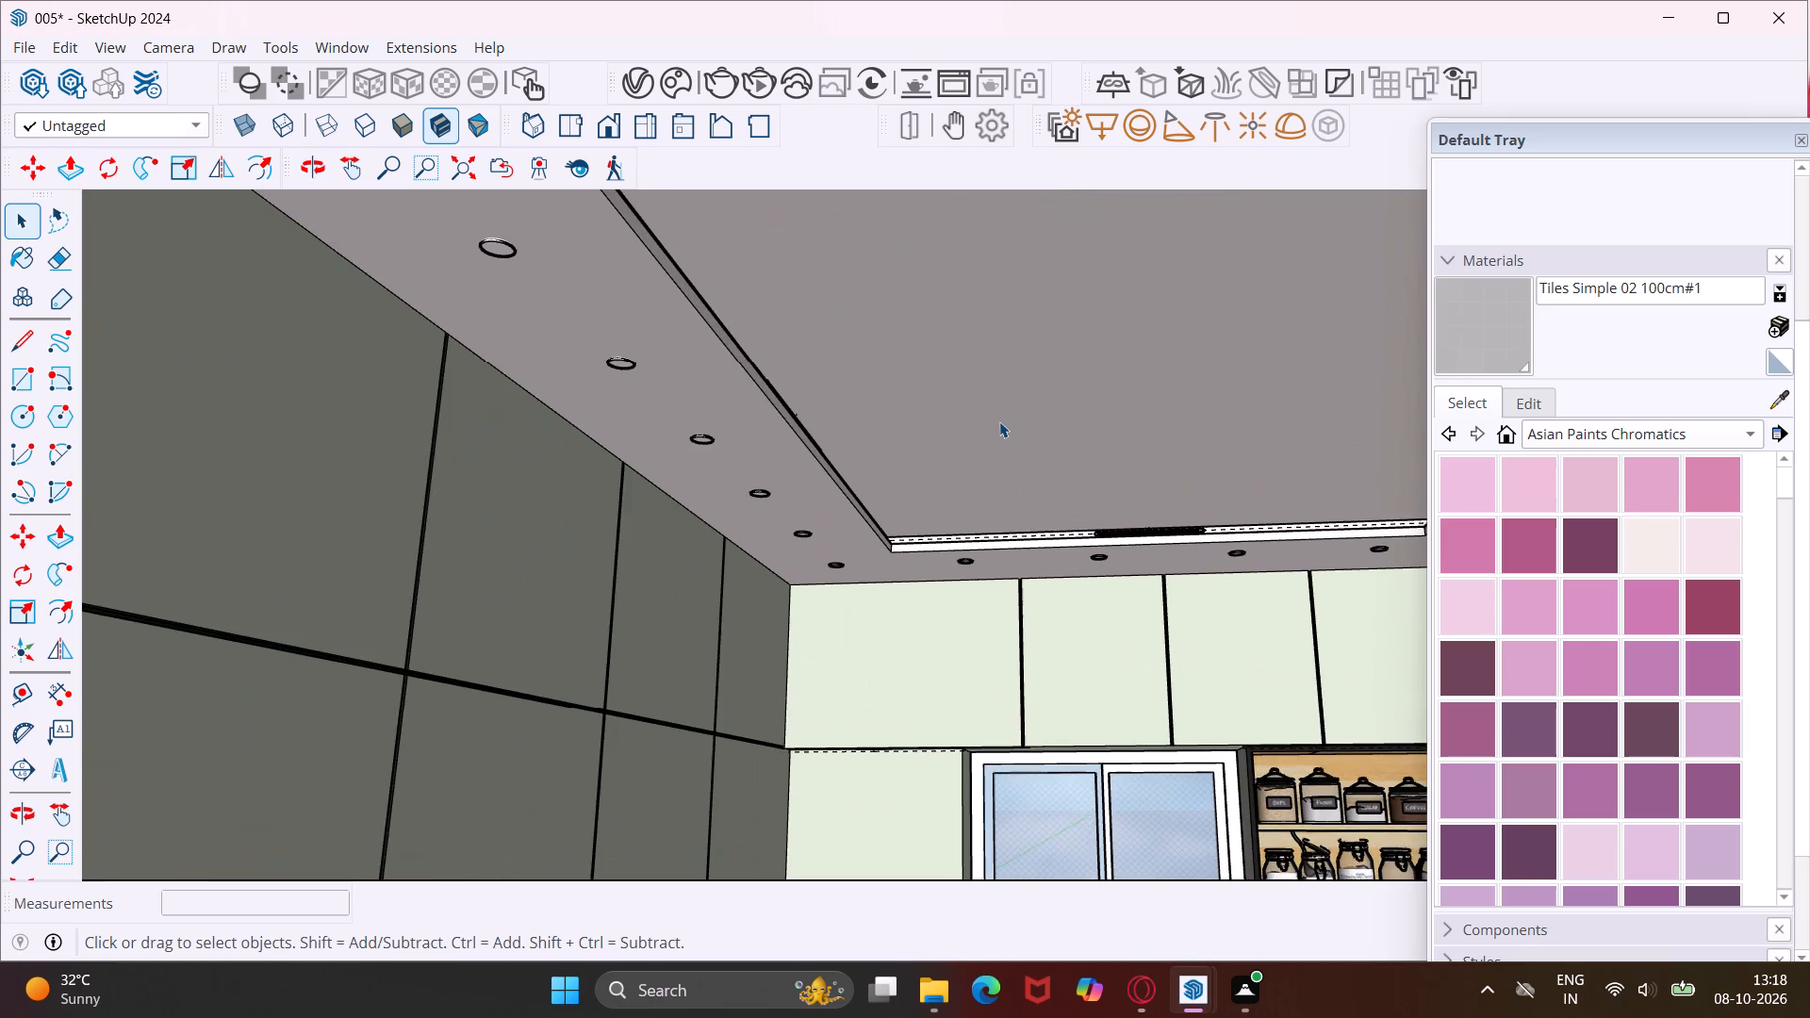
middle_click_drag(999, 421, 994, 493)
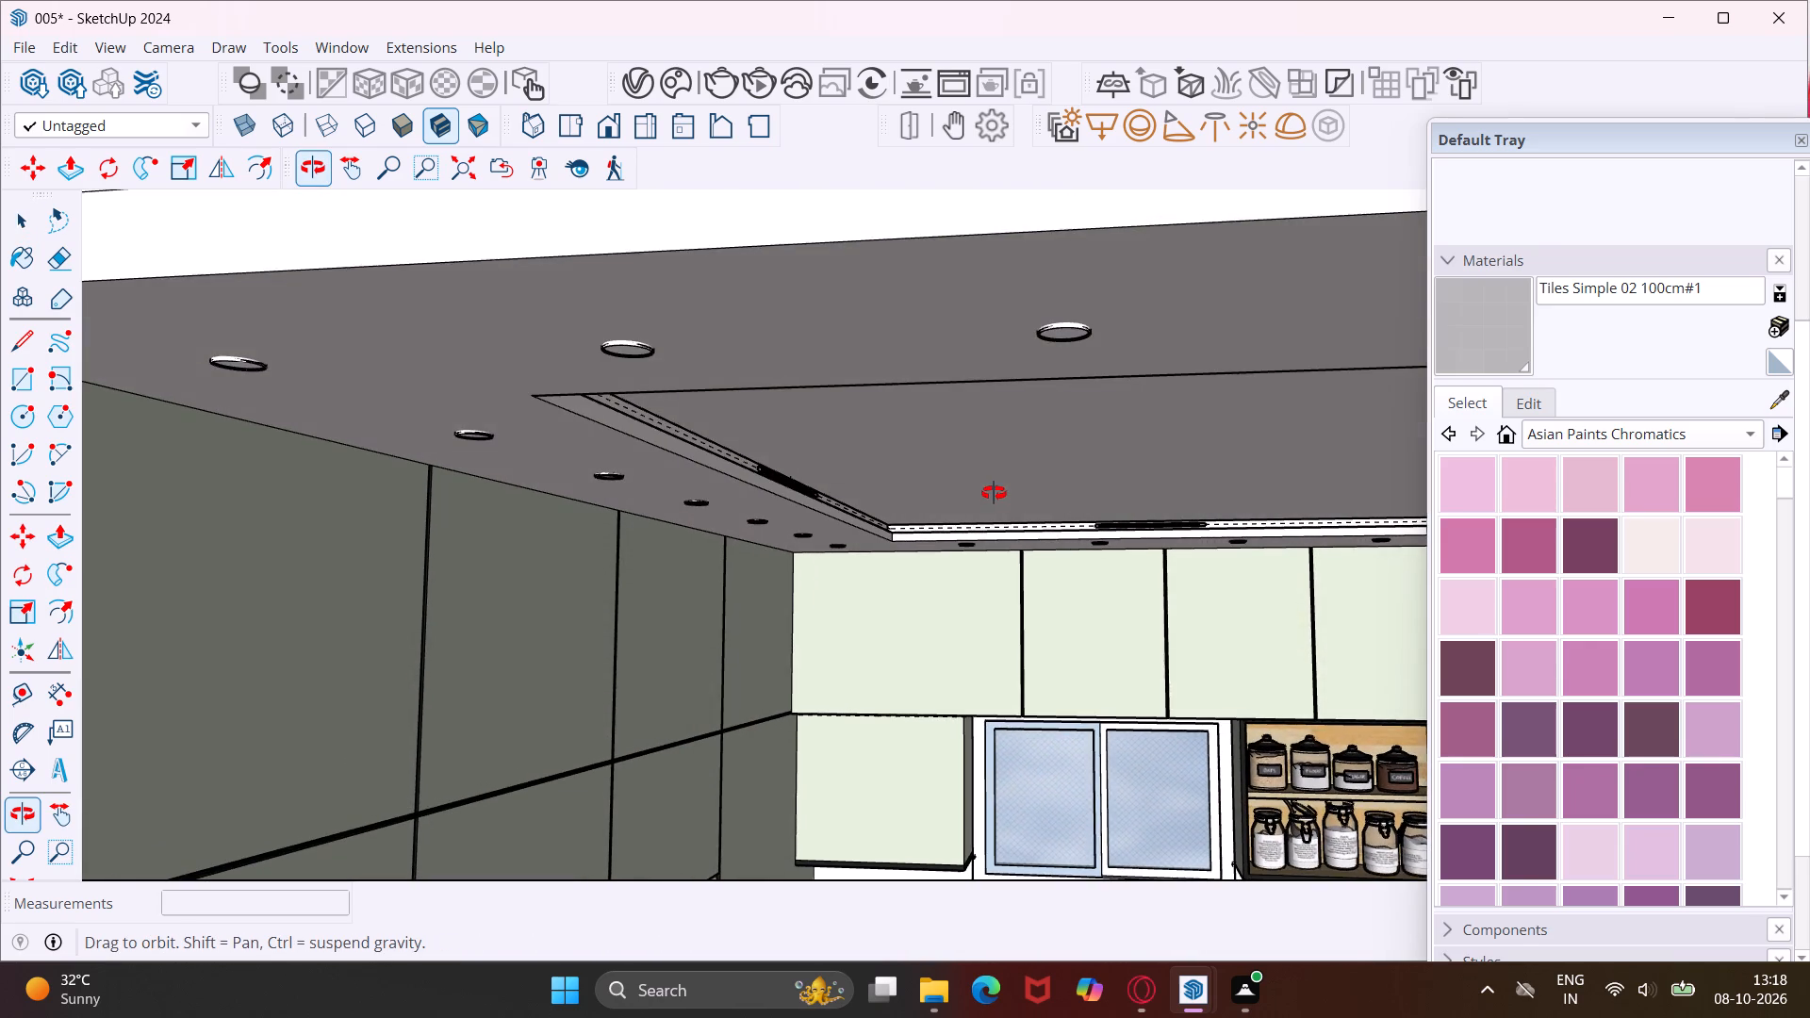
middle_click_drag(994, 493, 980, 484)
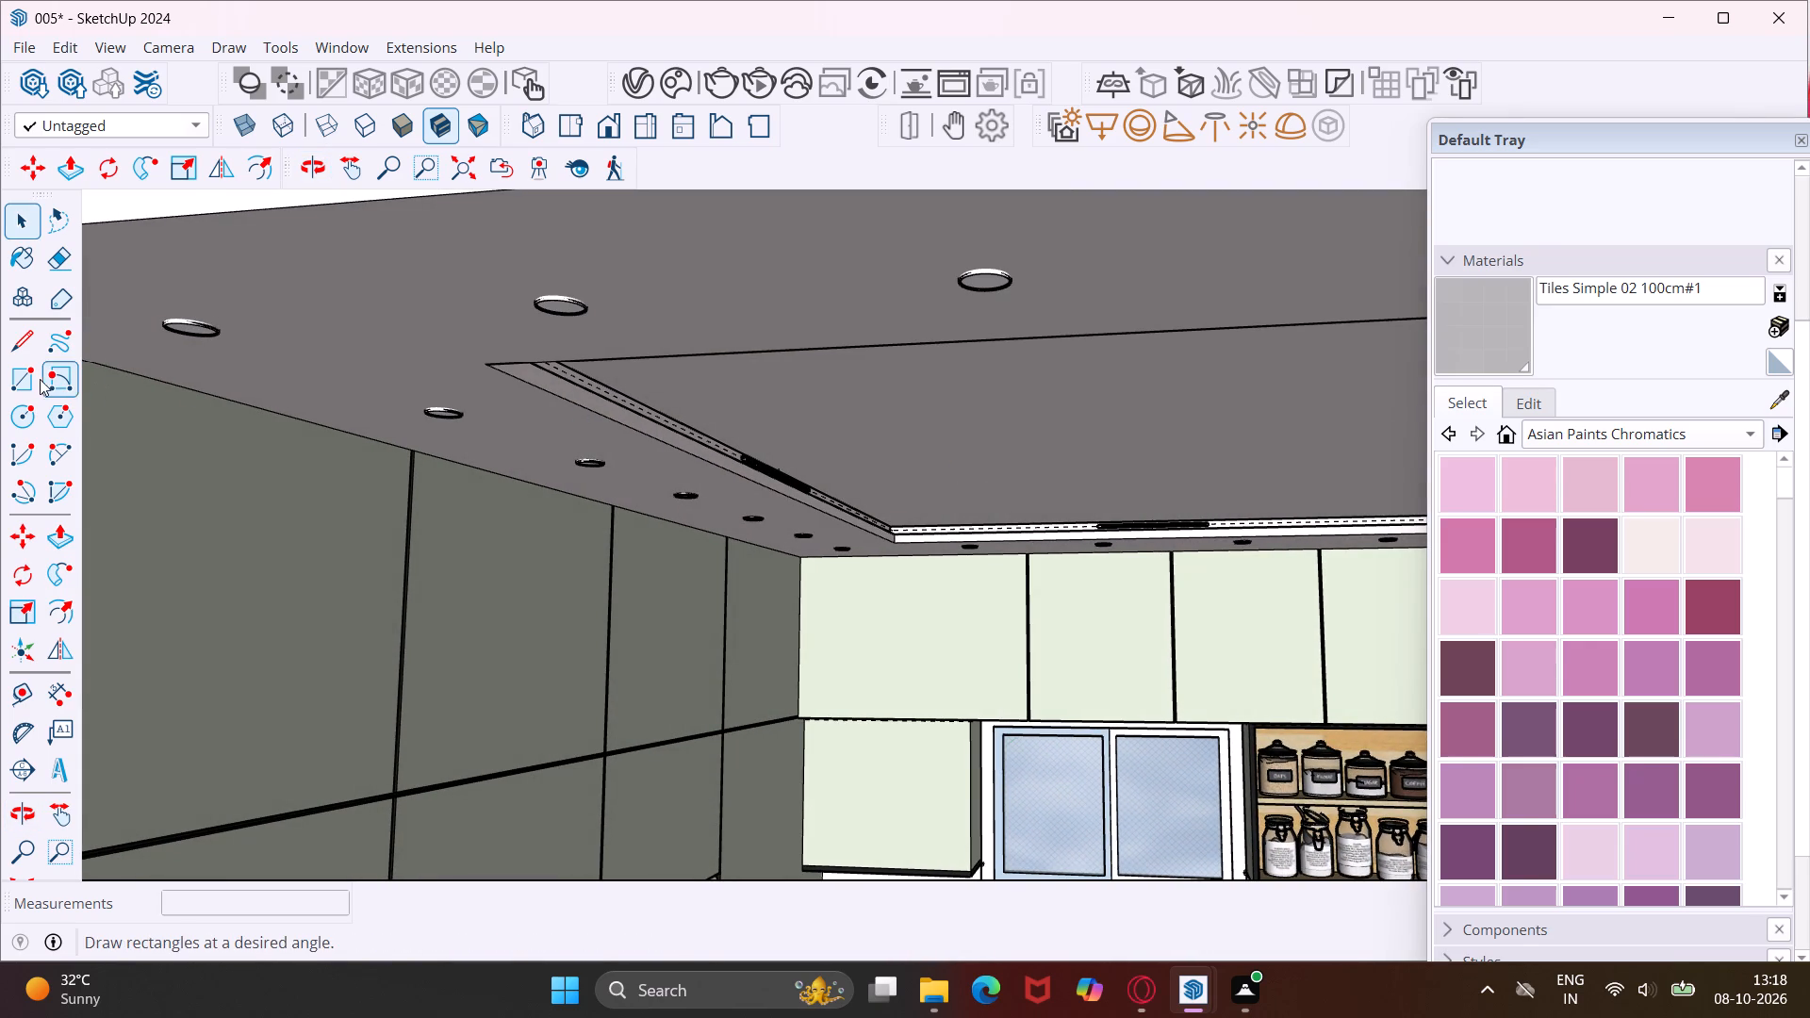
left_click(38, 380)
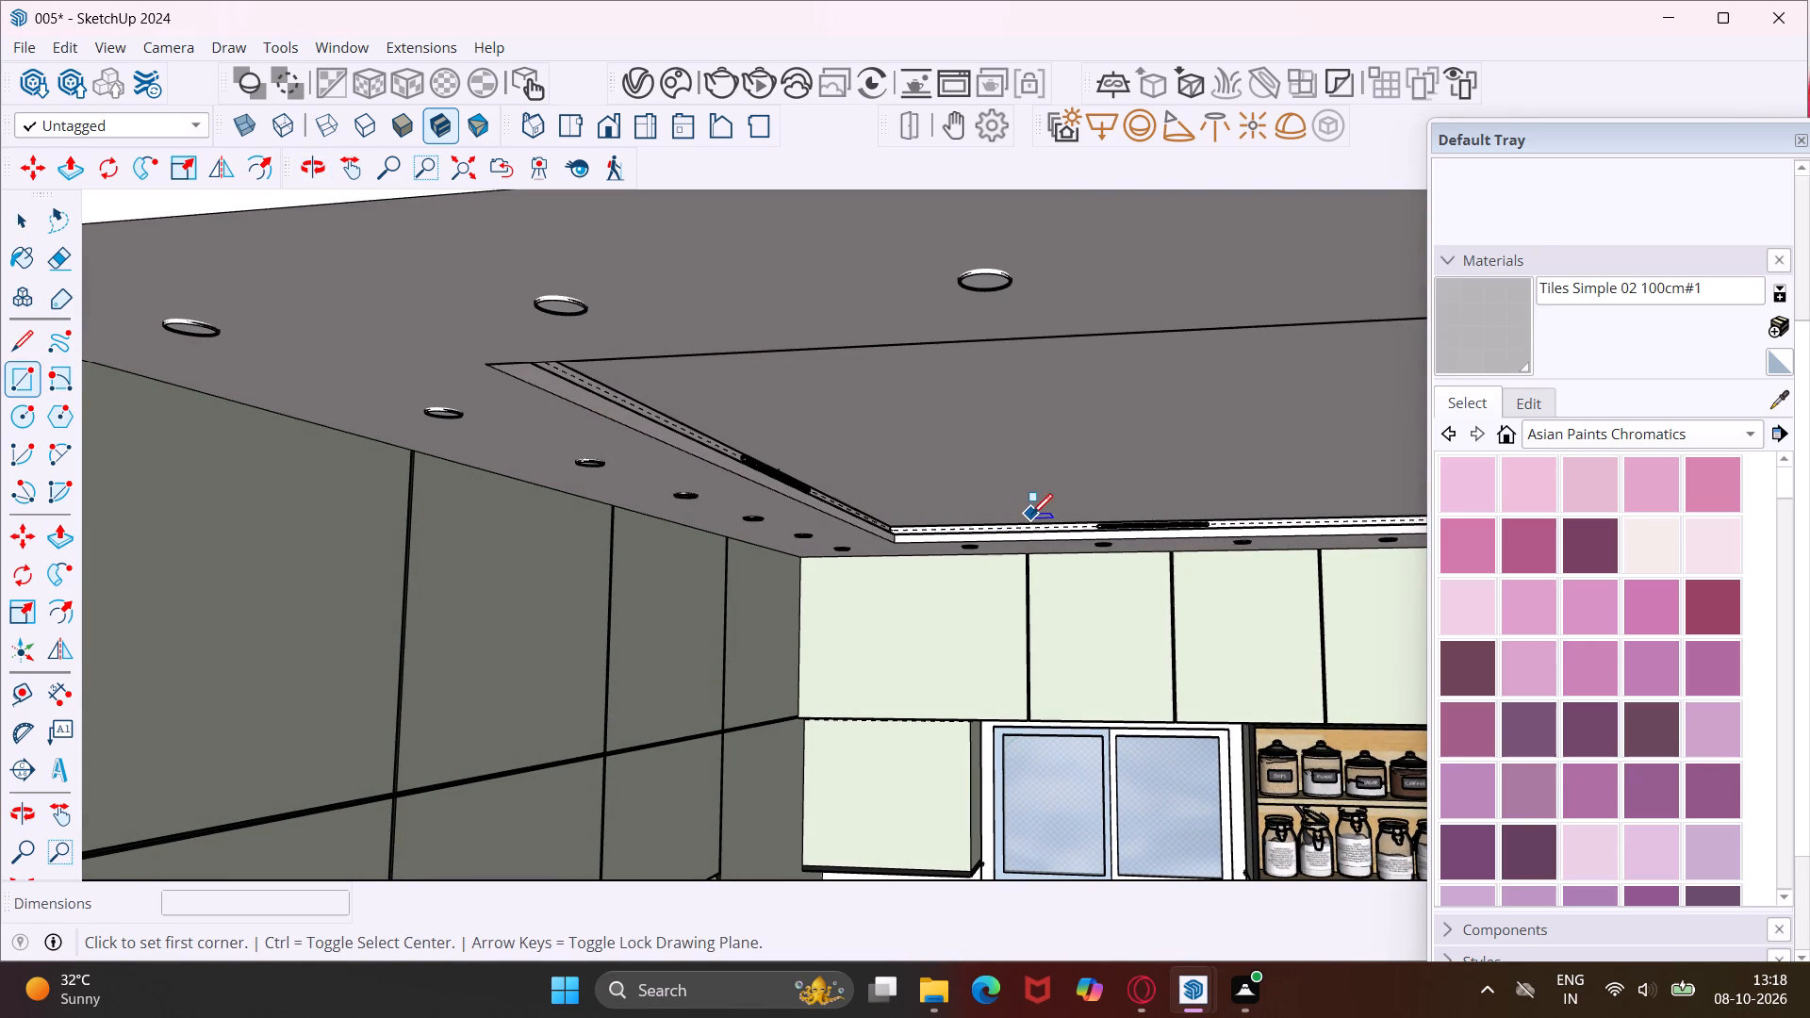
middle_click_drag(1031, 515, 1054, 454)
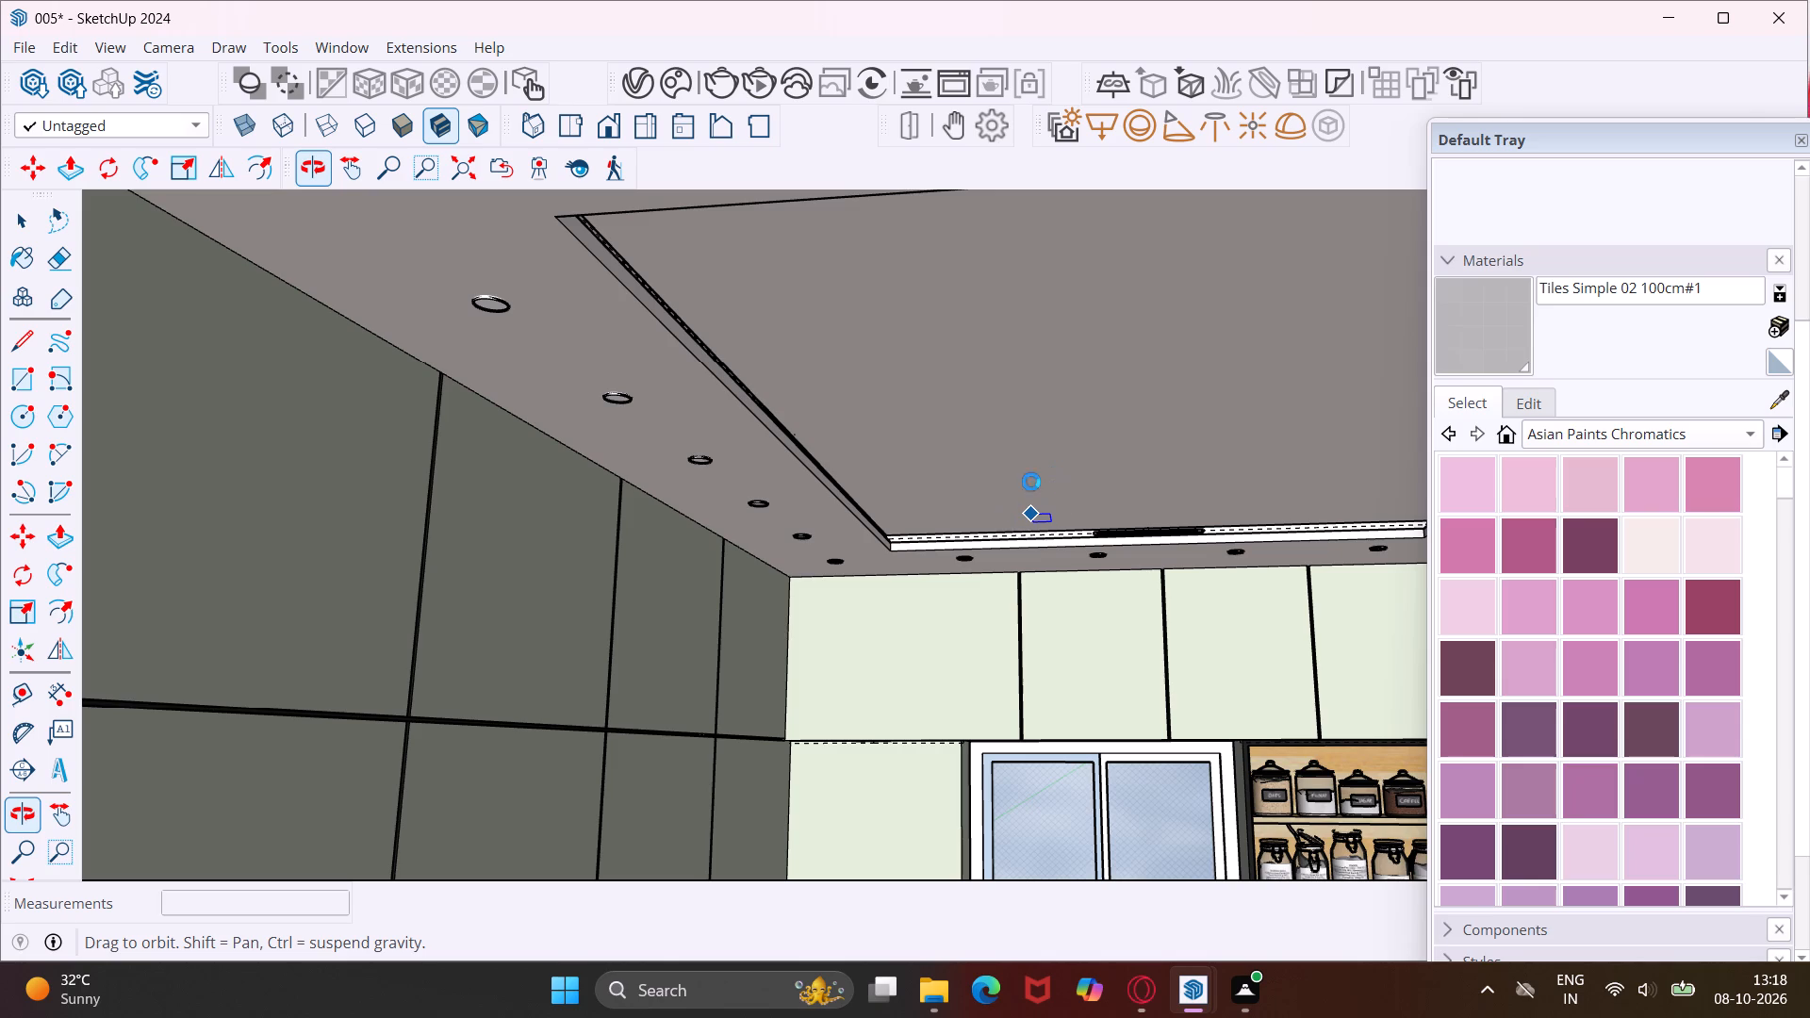
scroll(991, 467, "down", 3)
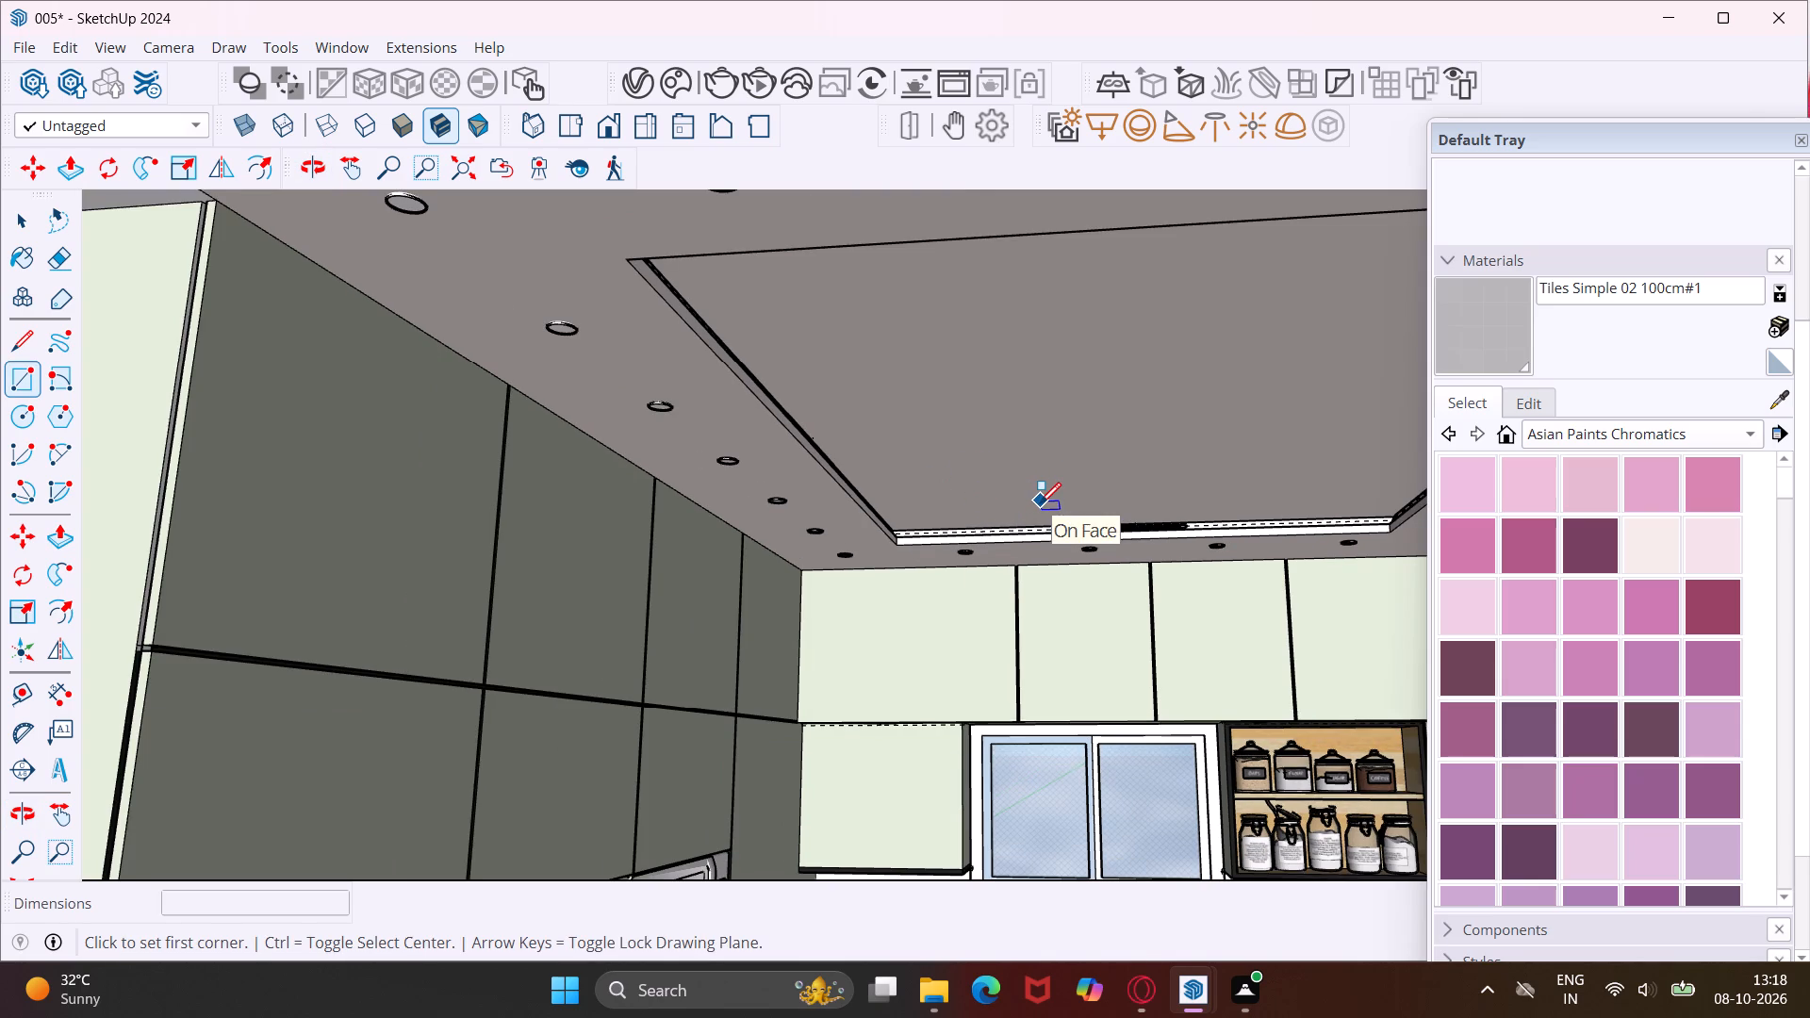
left_click(1028, 517)
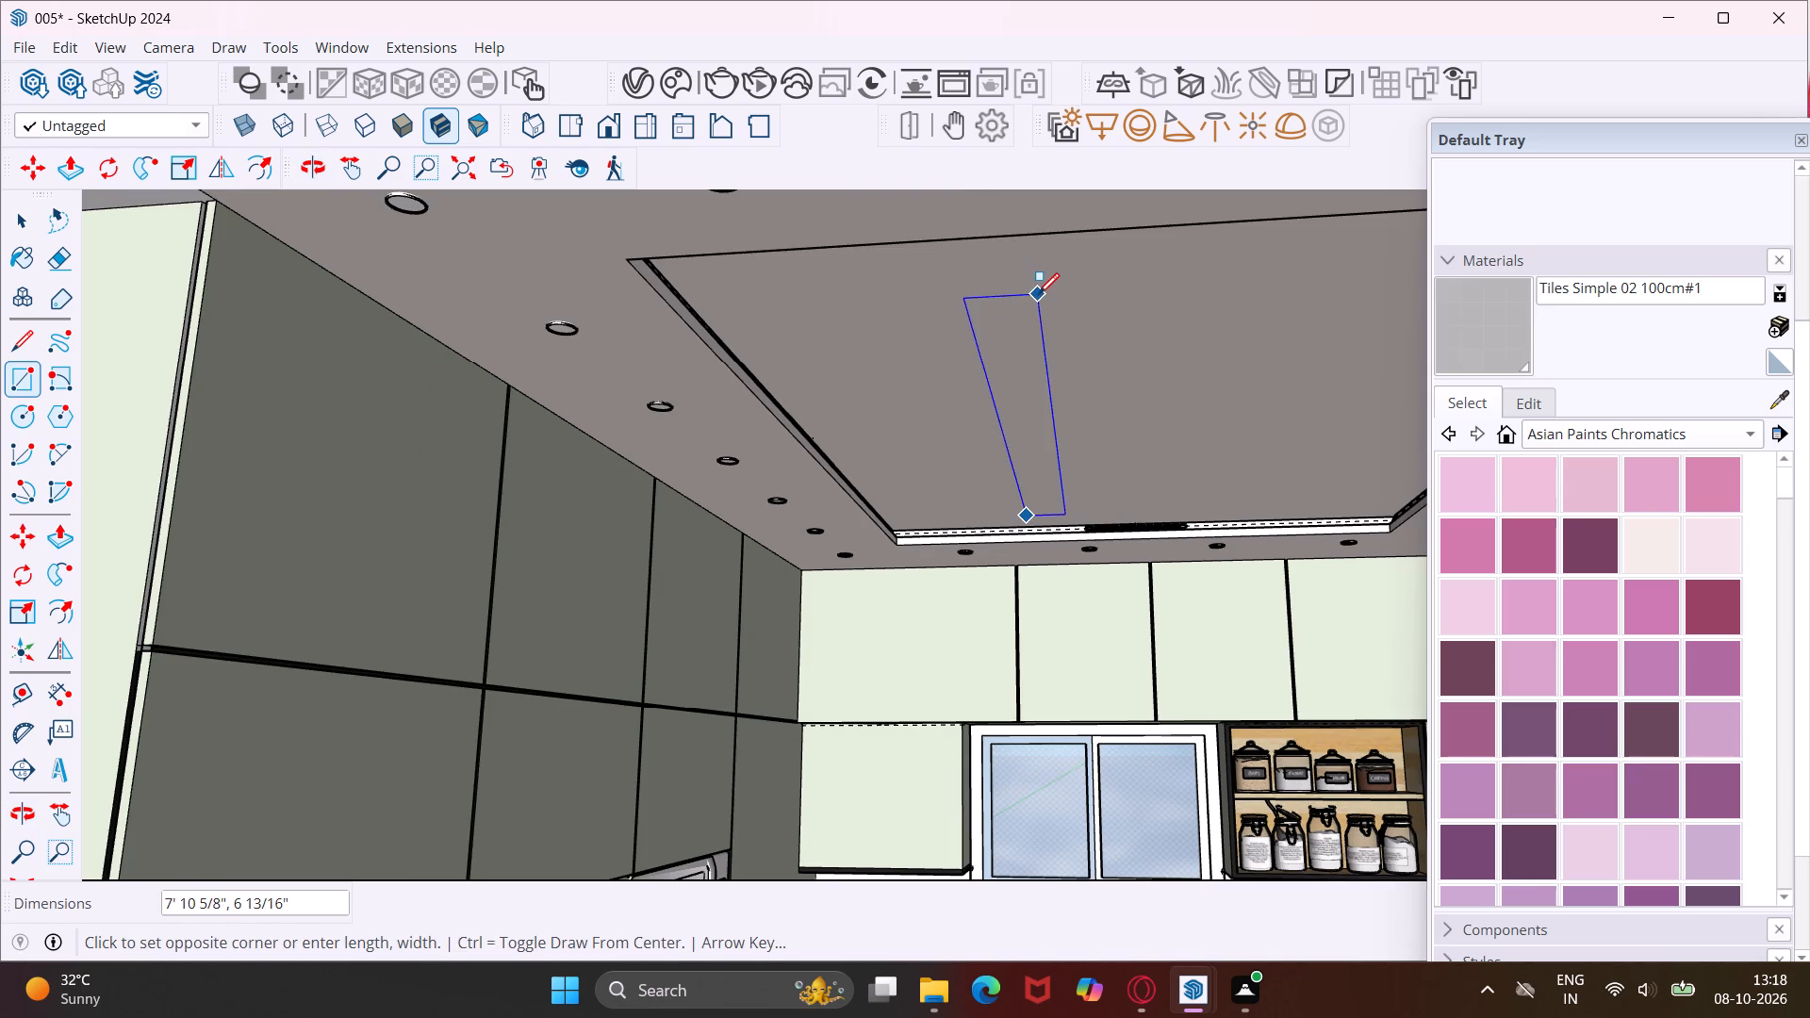
scroll(1032, 295, "up", 5)
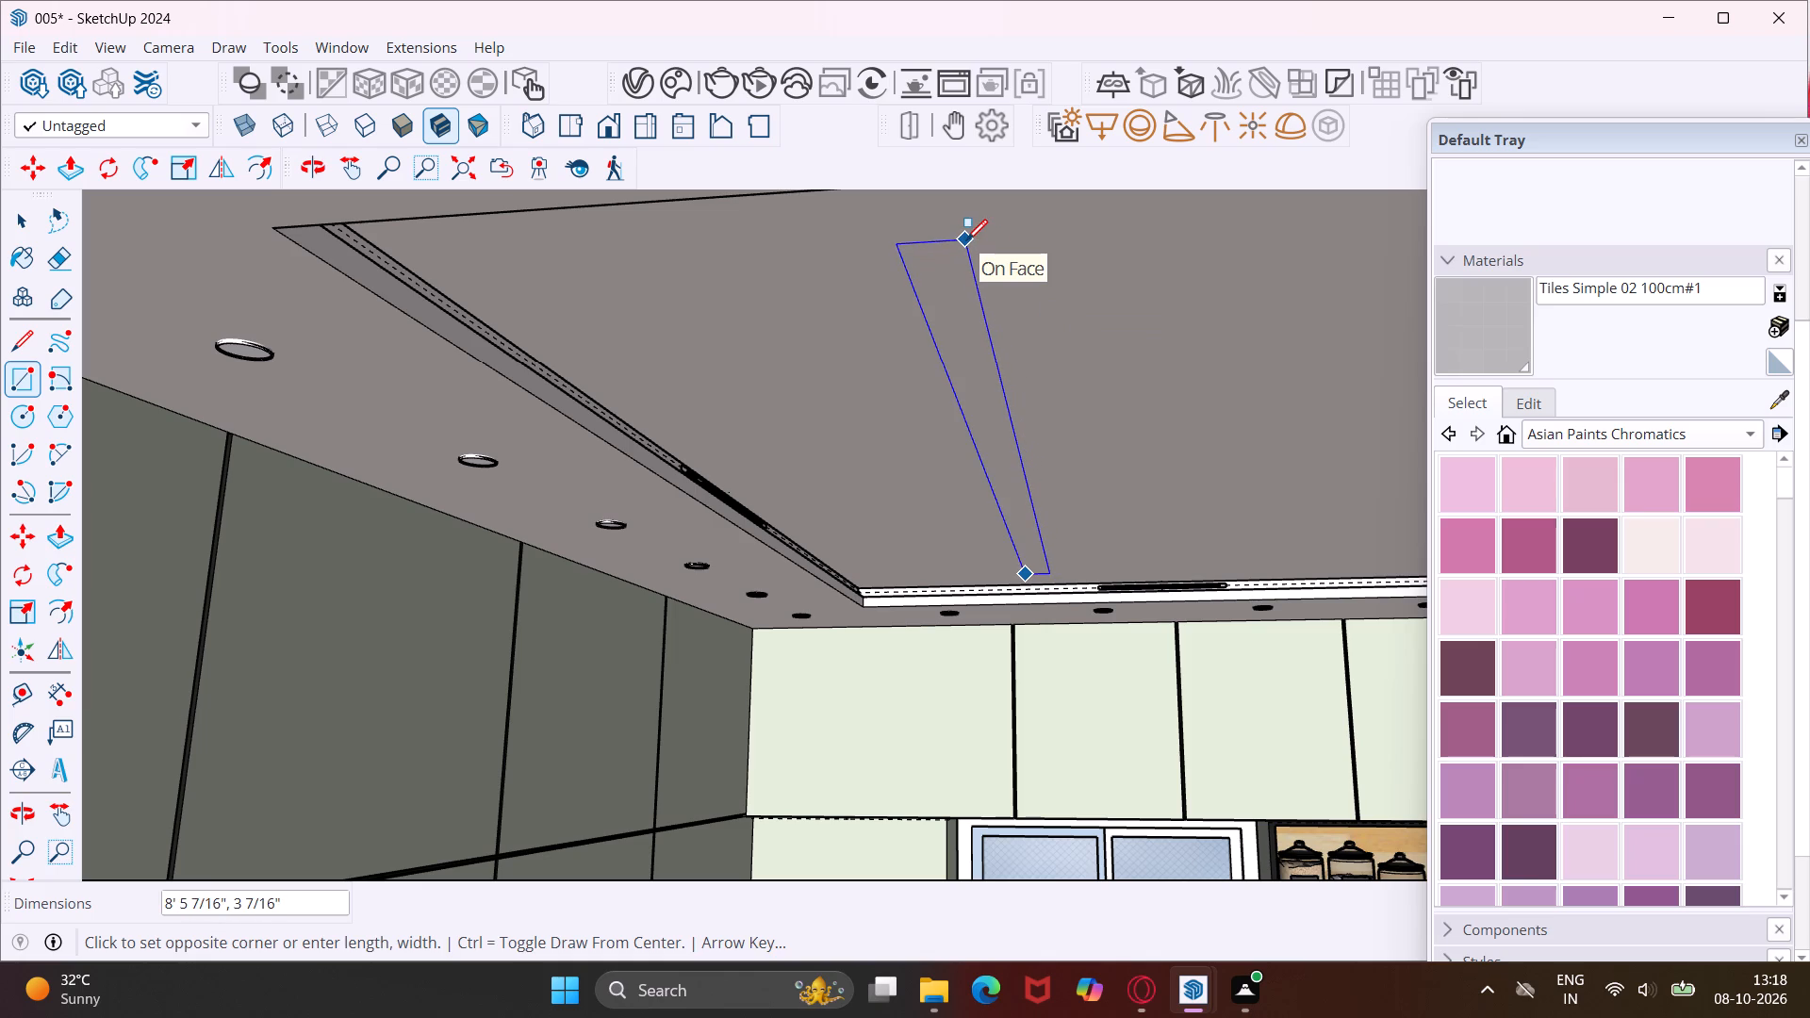
left_click(964, 238)
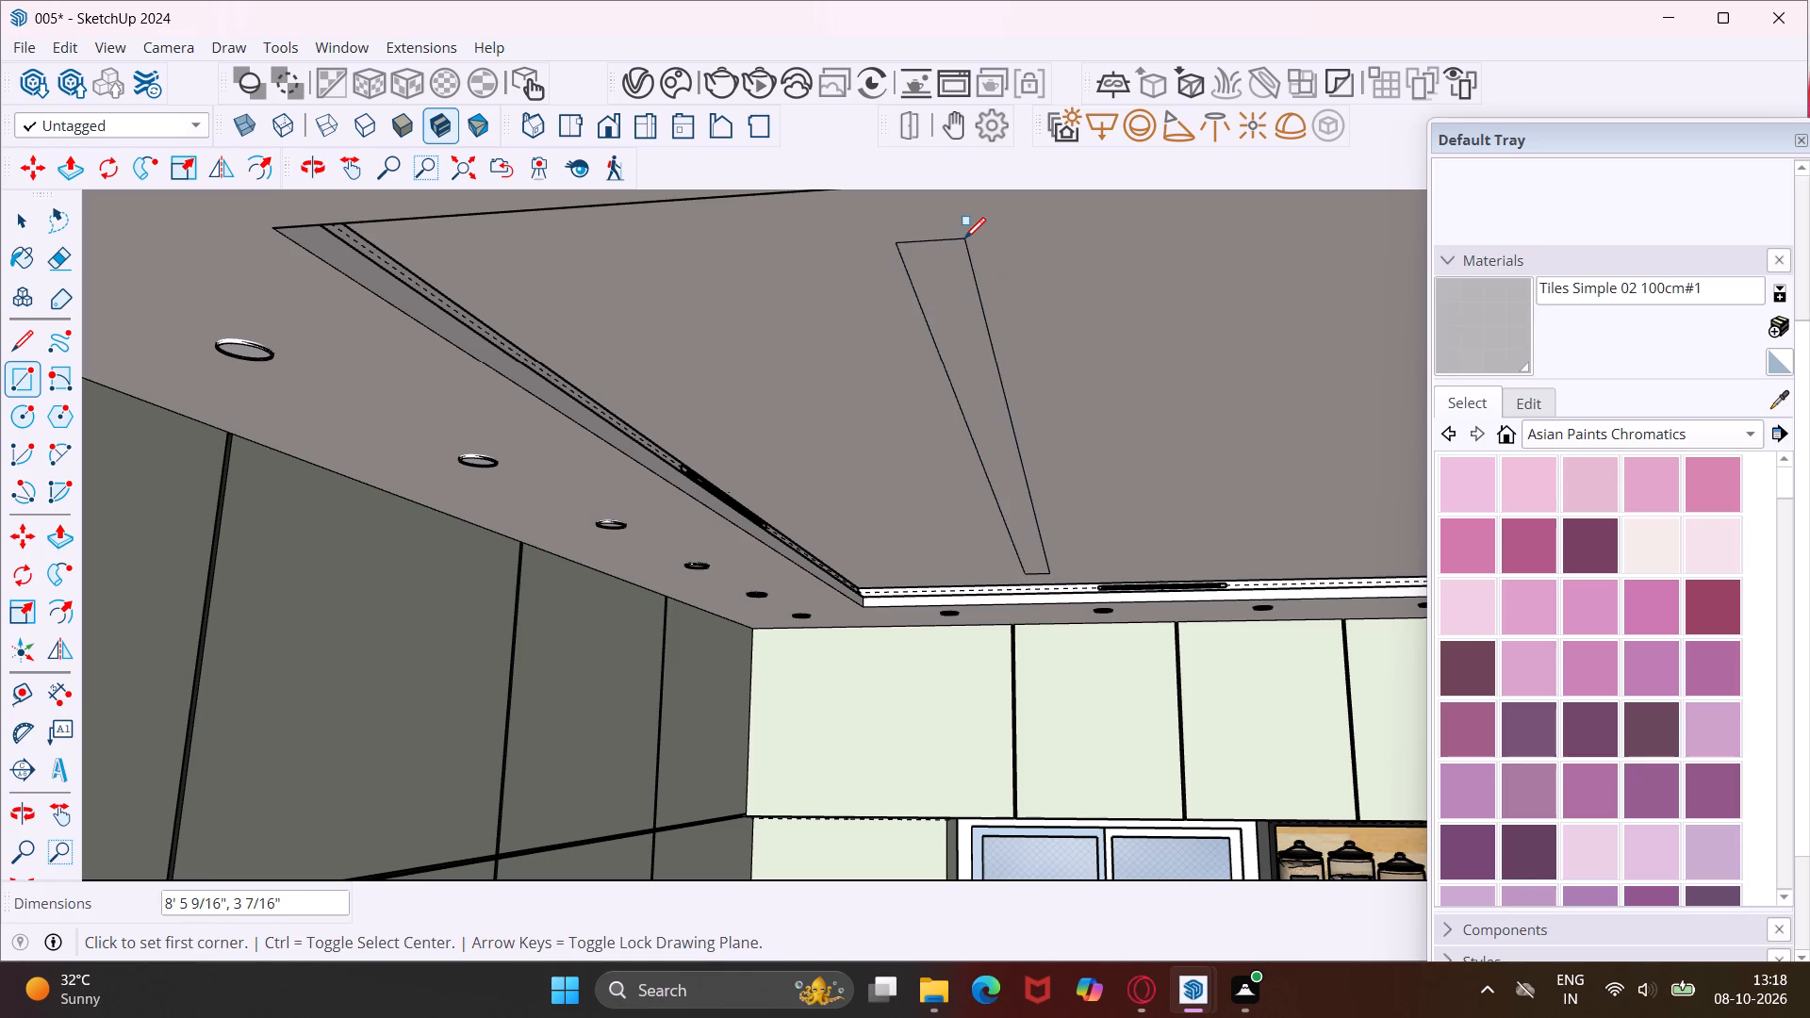
key("Escape")
key("space")
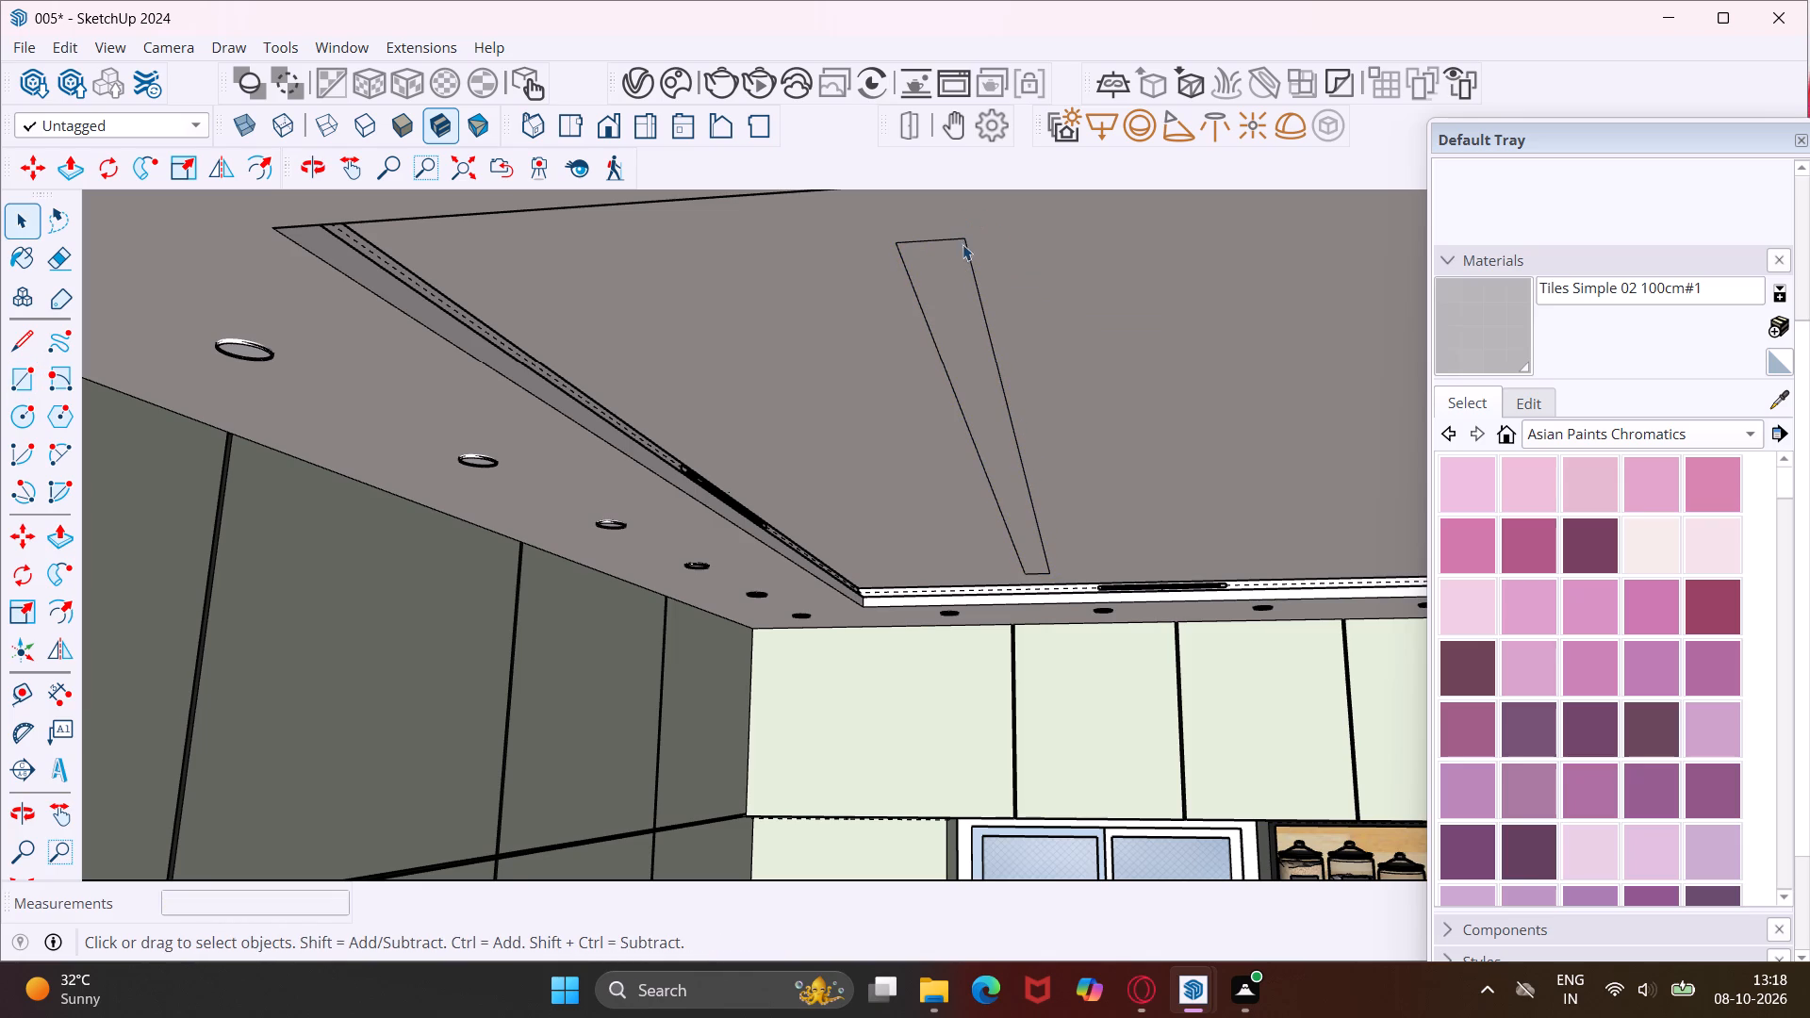
Copy the narrow strip about 3 1/2 feet along the red axis to the recess's opposite side.
left_click(952, 262)
key("m")
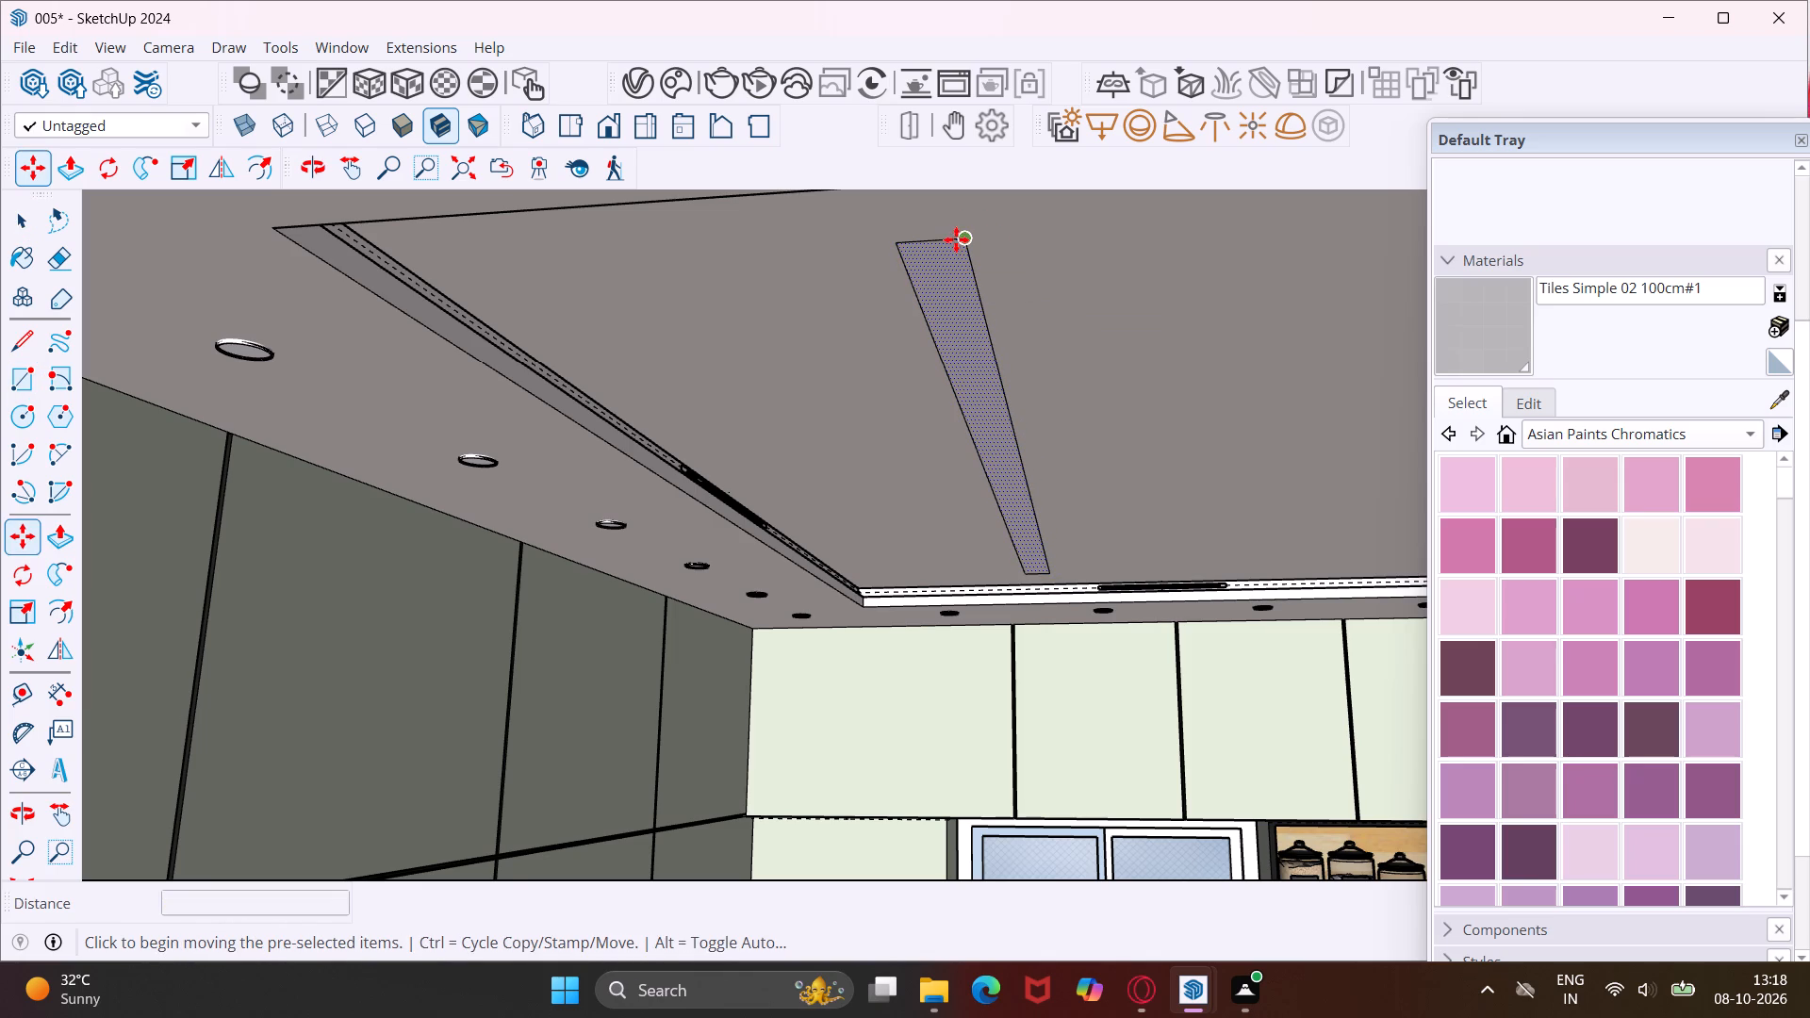
left_click(958, 239)
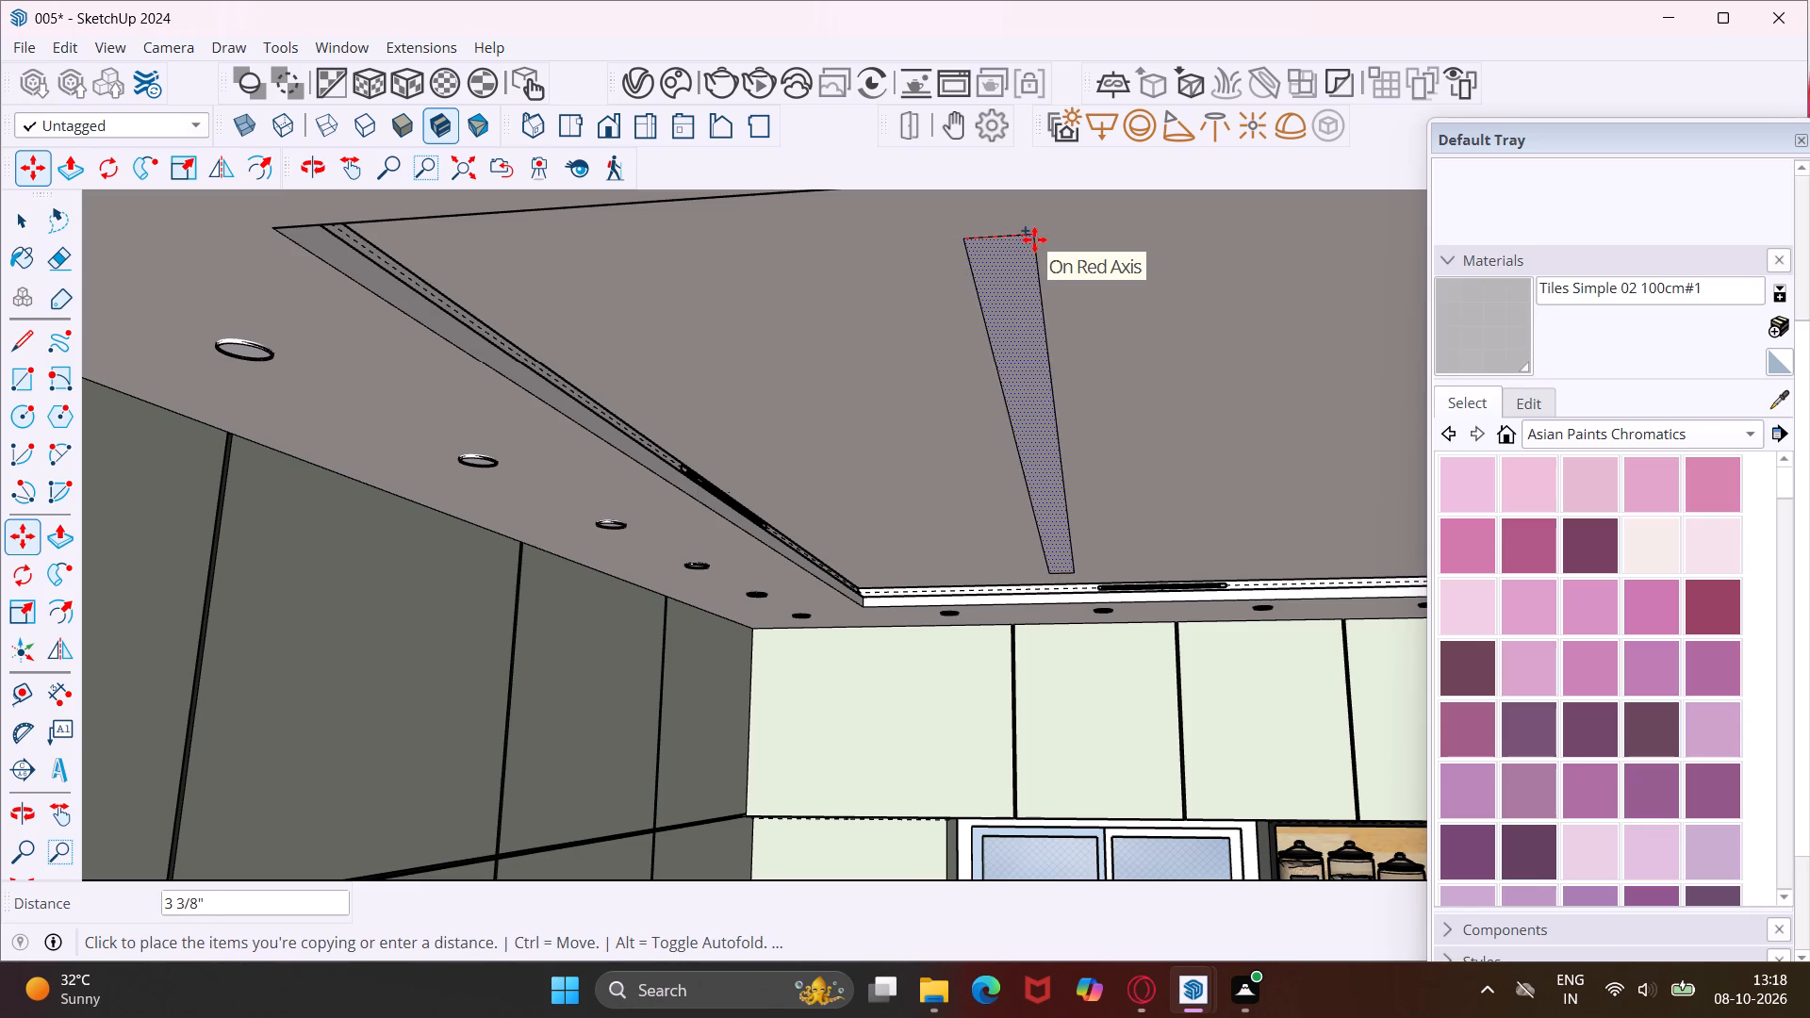
scroll(1034, 239, "down", 8)
middle_click_drag(1034, 239, 978, 235)
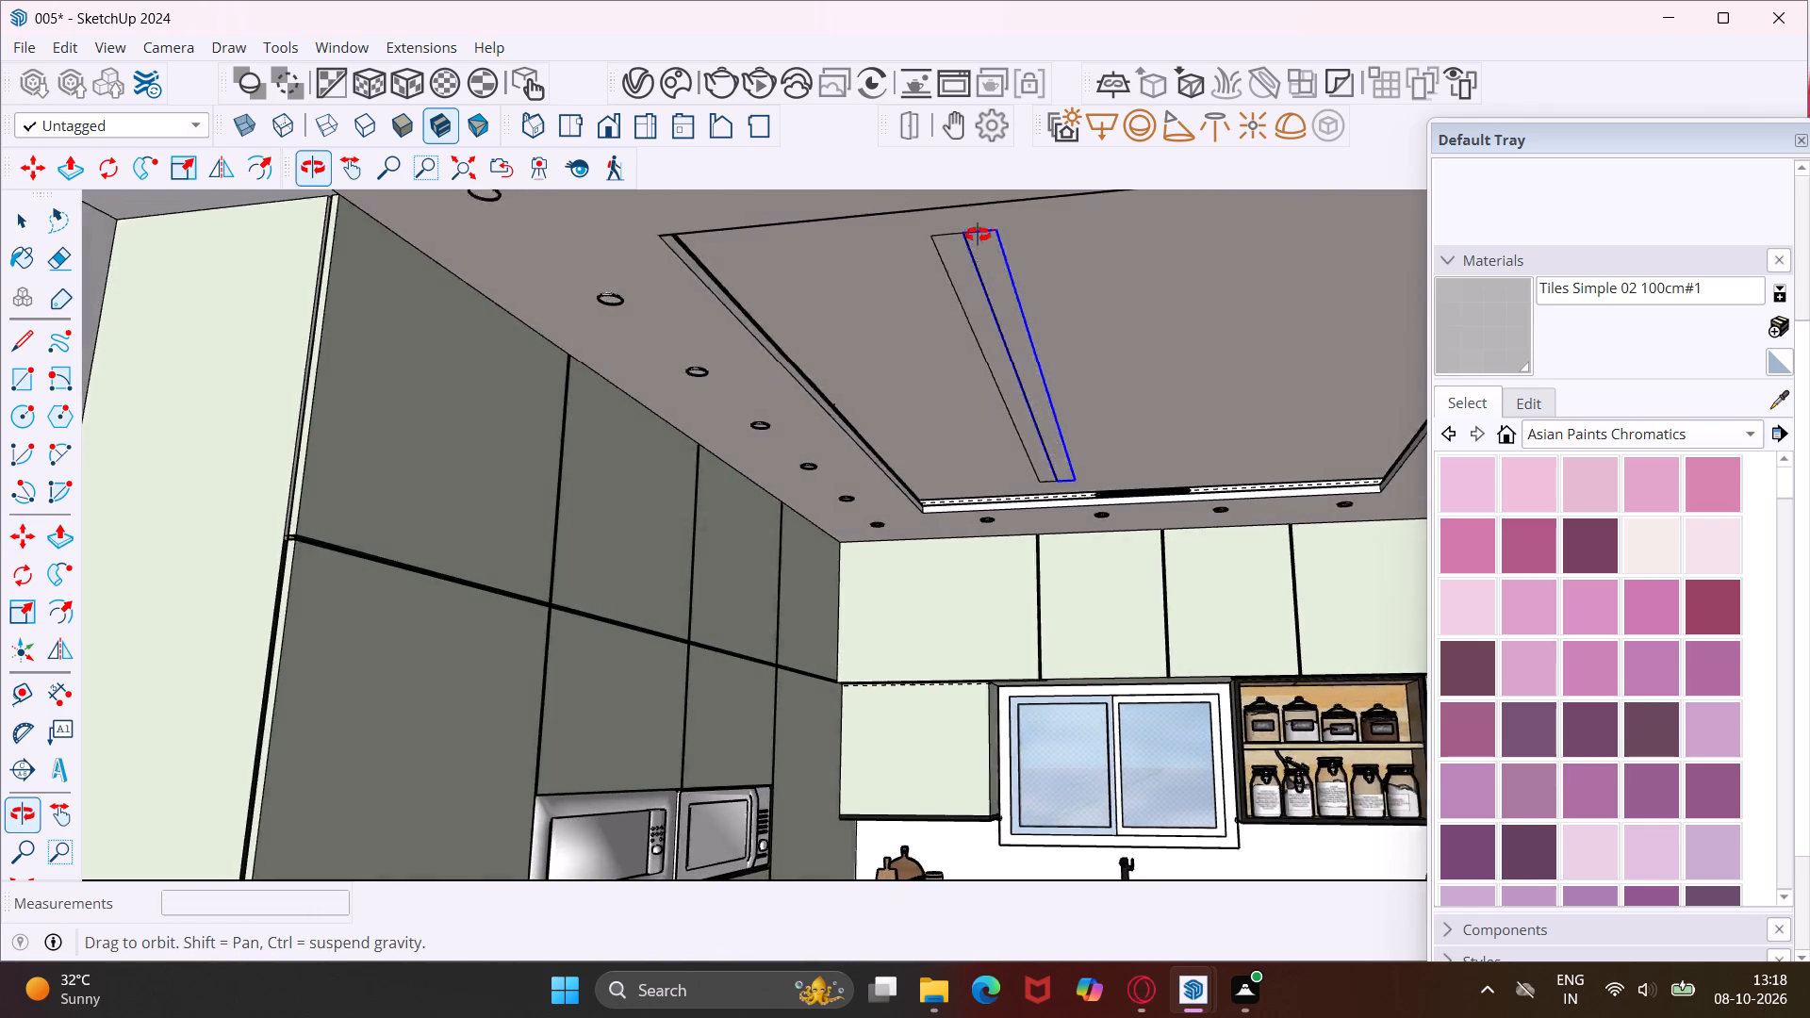
middle_click_drag(978, 235, 953, 235)
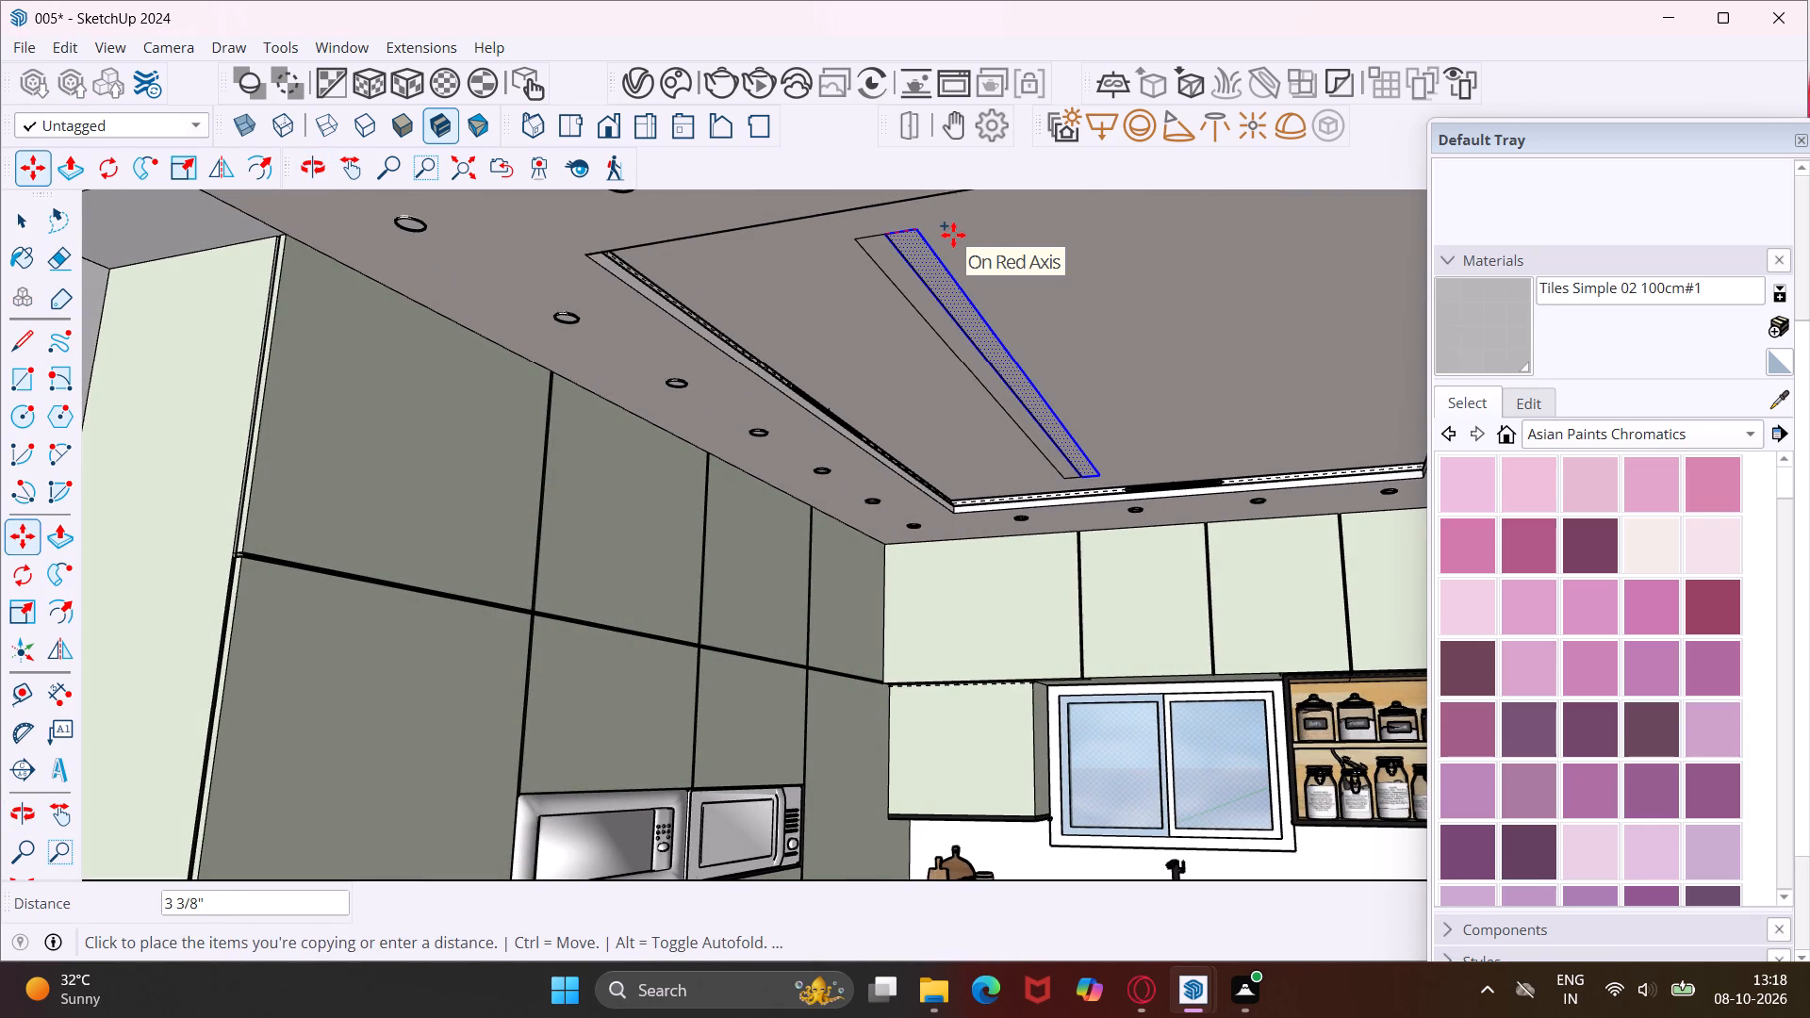
scroll(1118, 210, "down", 6)
middle_click_drag(1118, 210, 1100, 212)
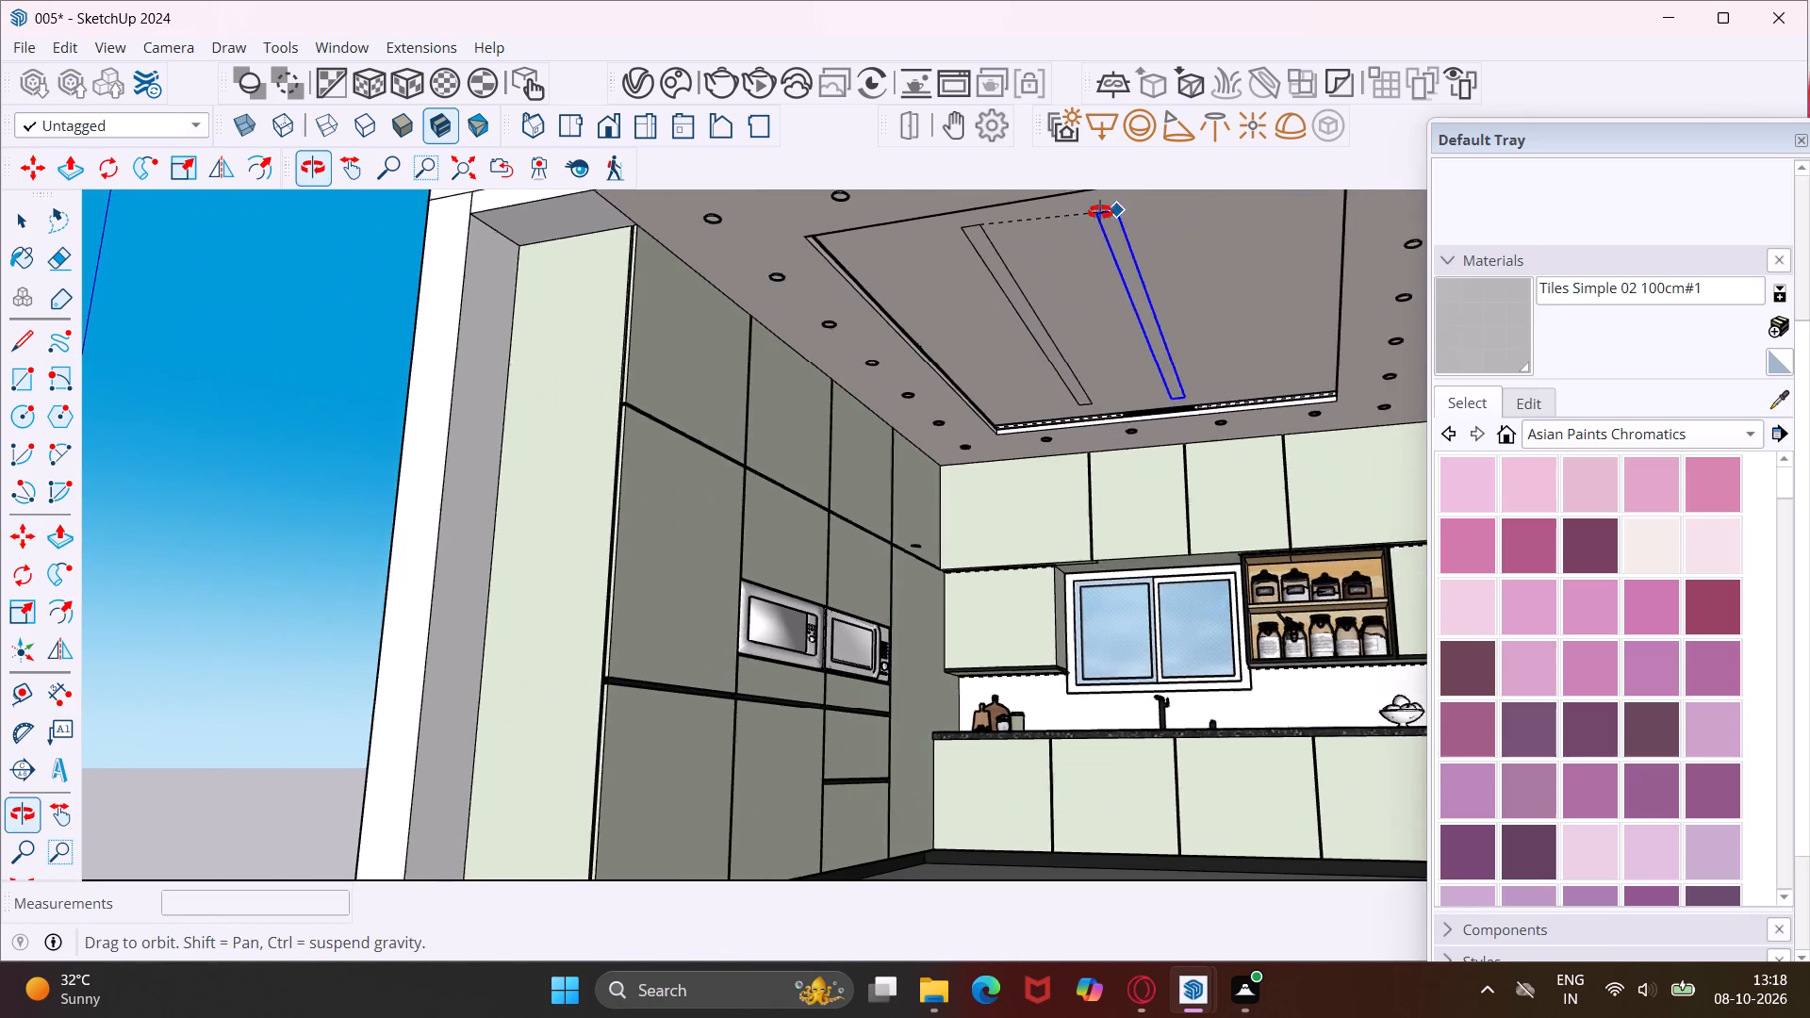
middle_click_drag(1100, 212, 1059, 226)
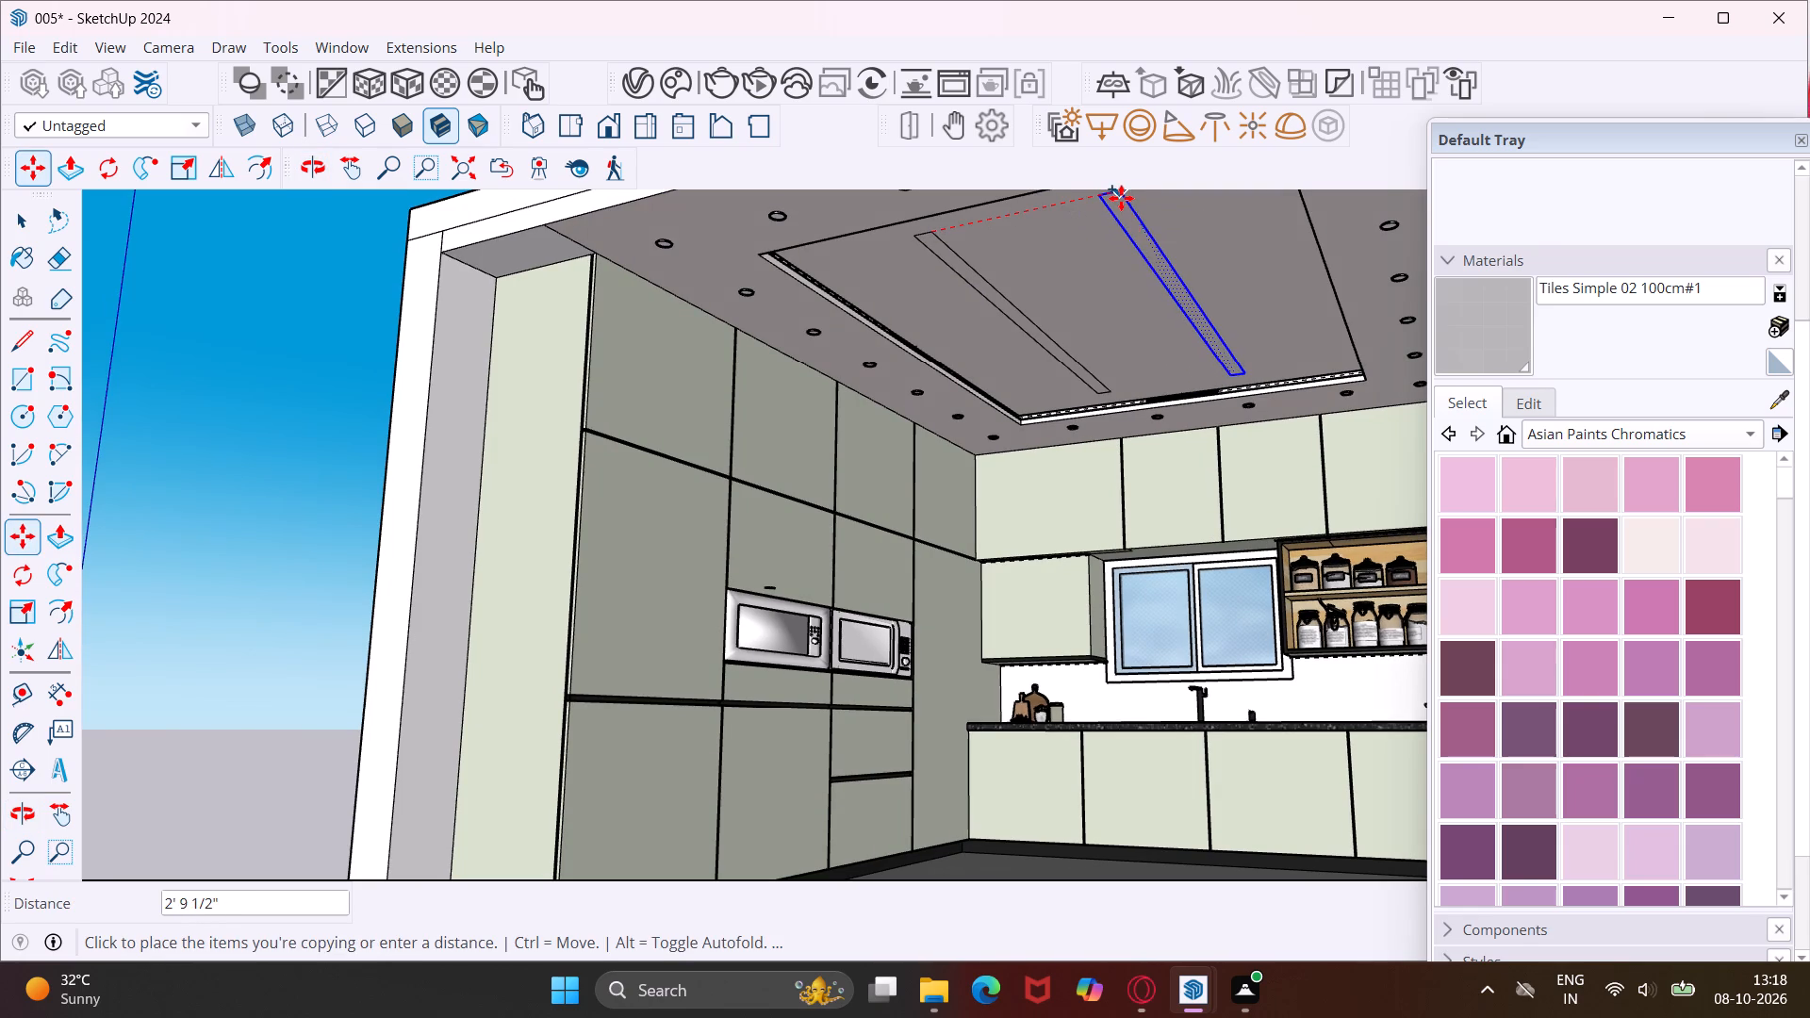
middle_click_drag(1121, 195, 1125, 194)
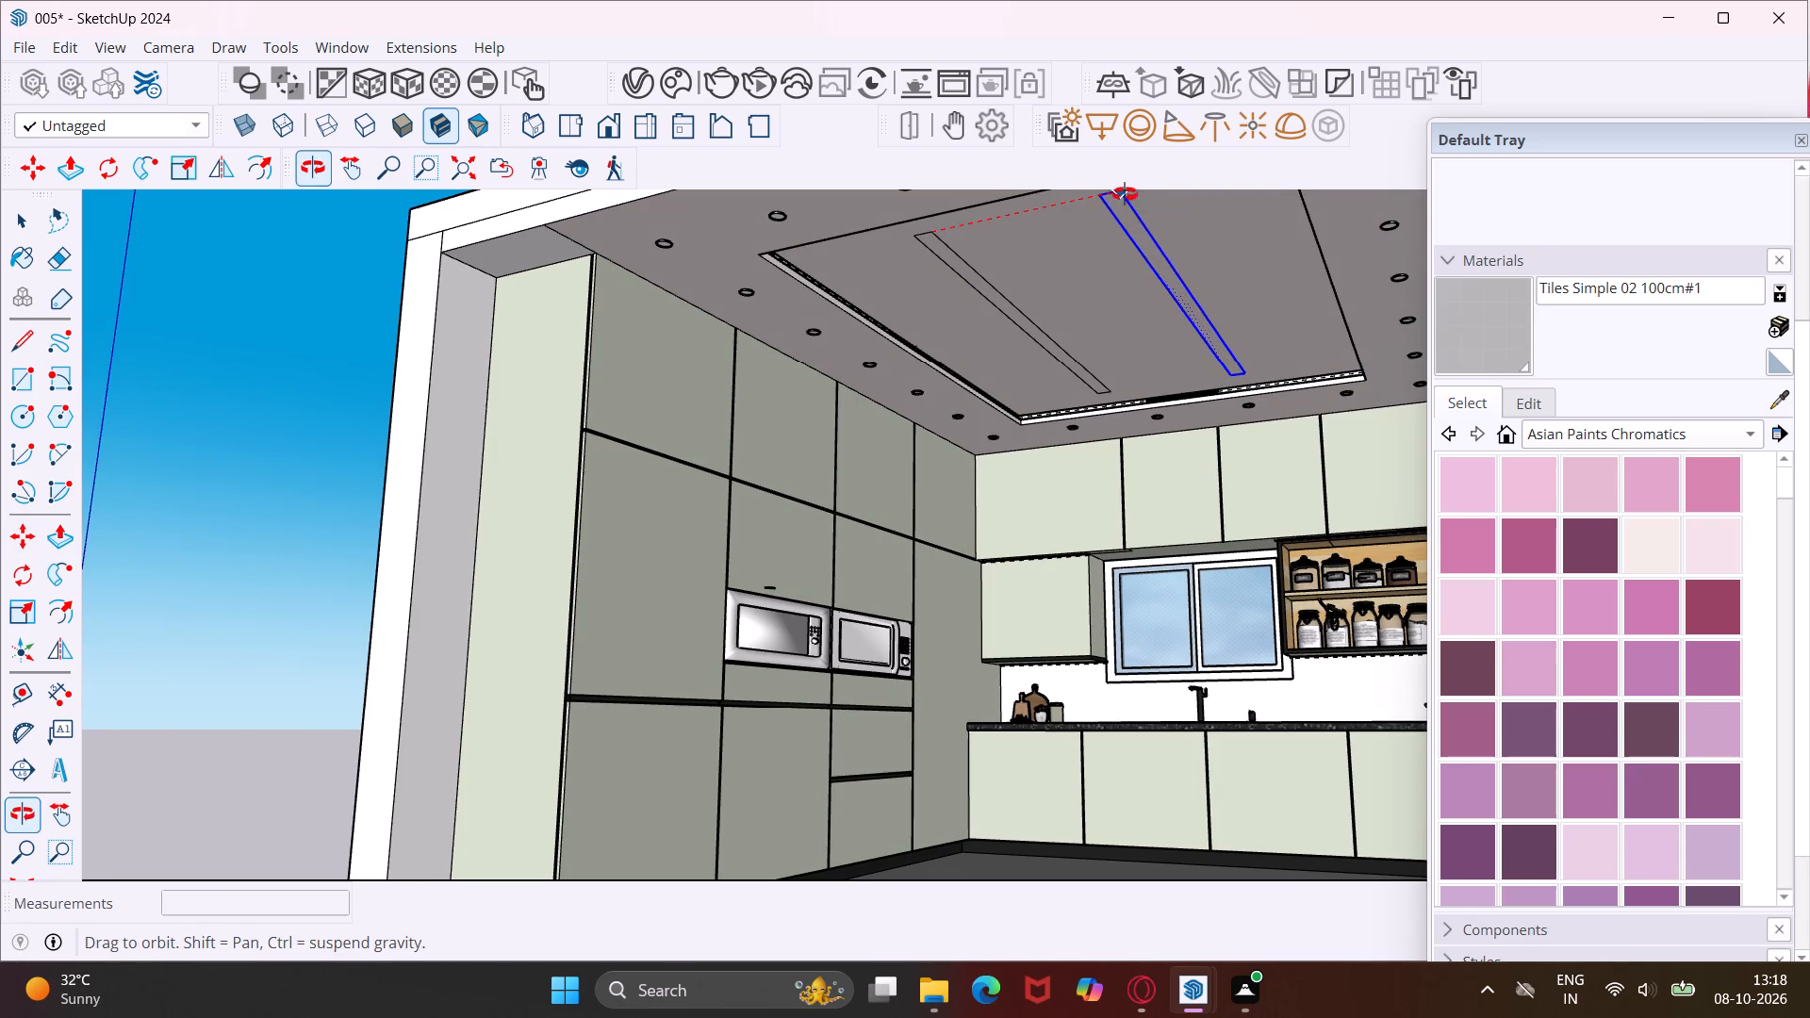
middle_click_drag(1125, 194, 1184, 253)
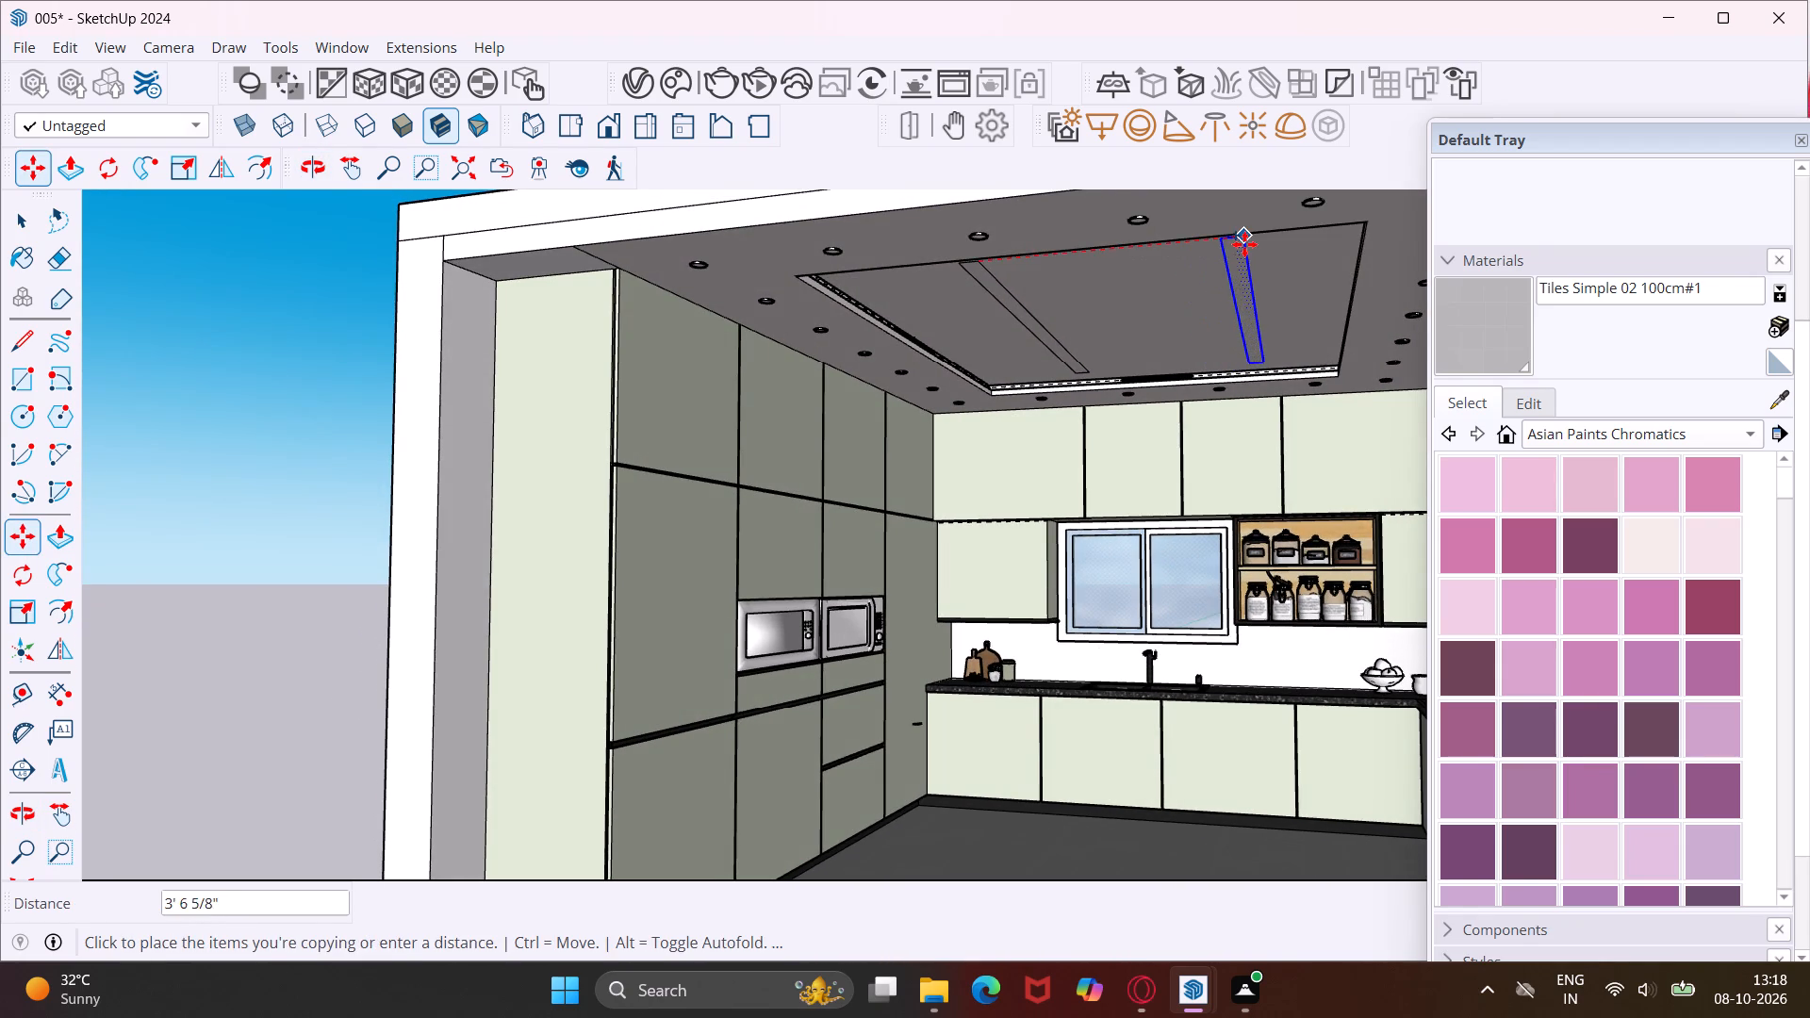
middle_click_drag(1244, 239, 1299, 186)
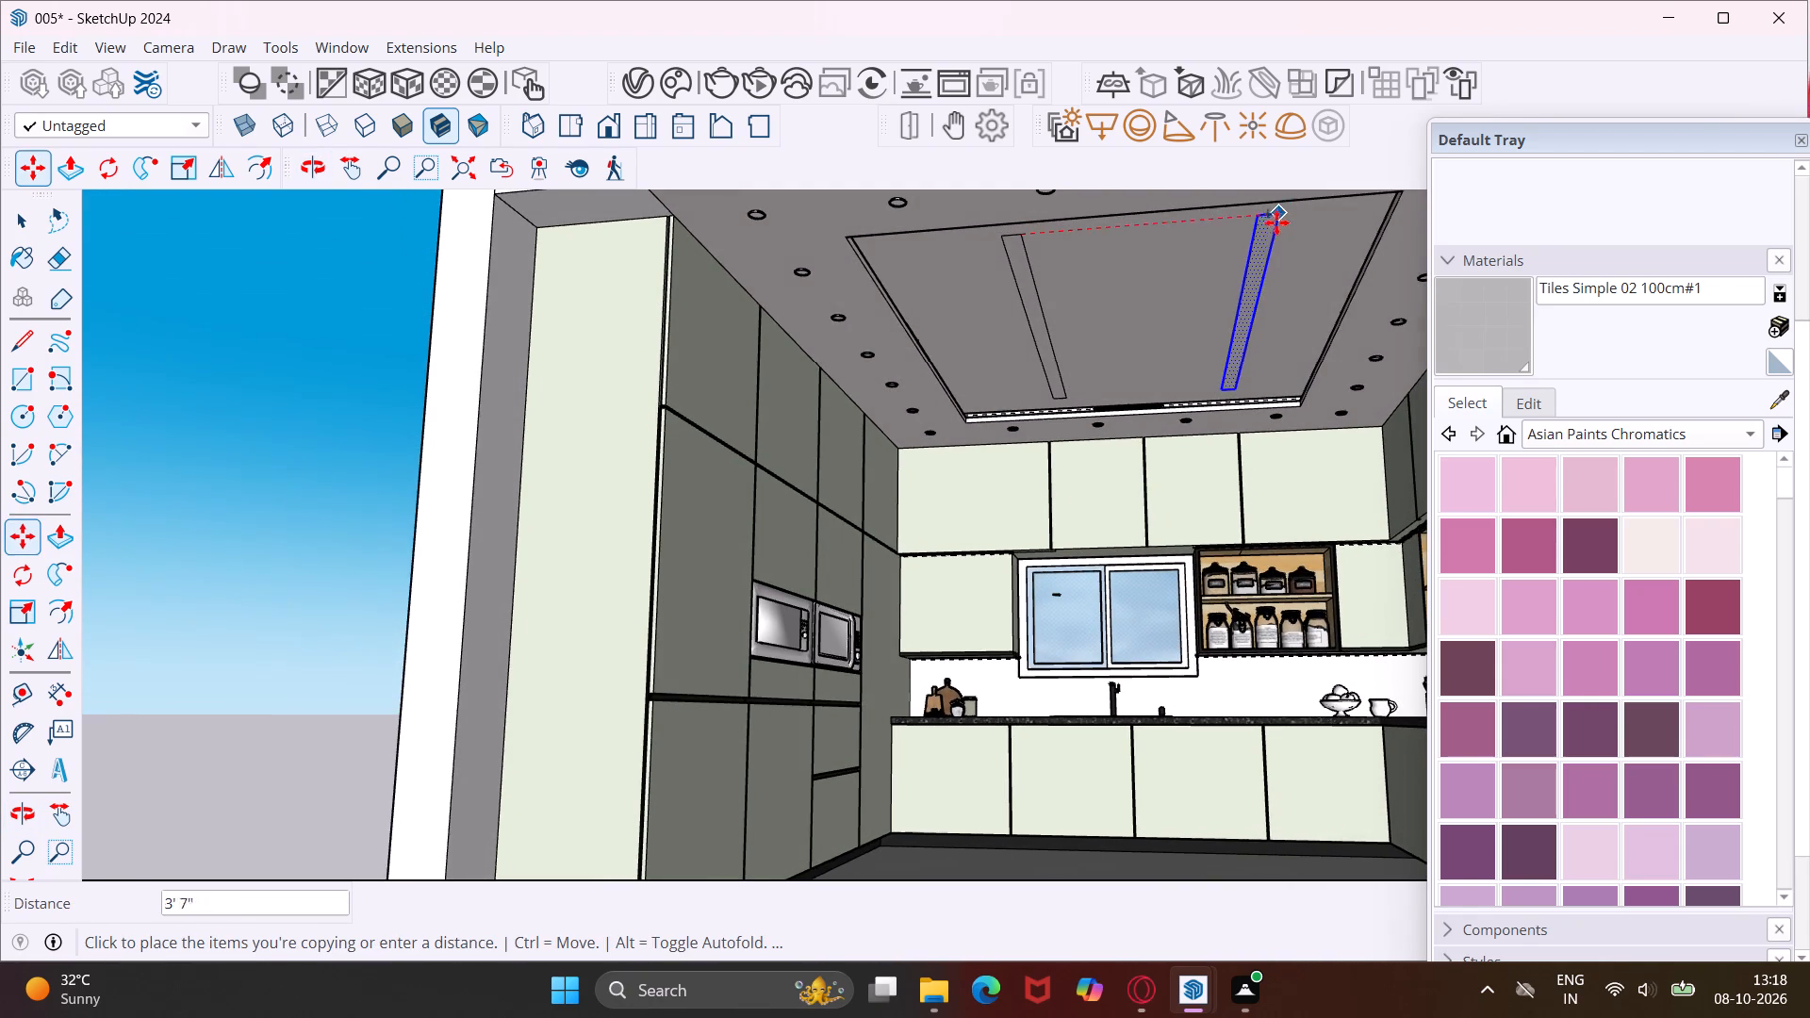
scroll(1269, 219, "up", 3)
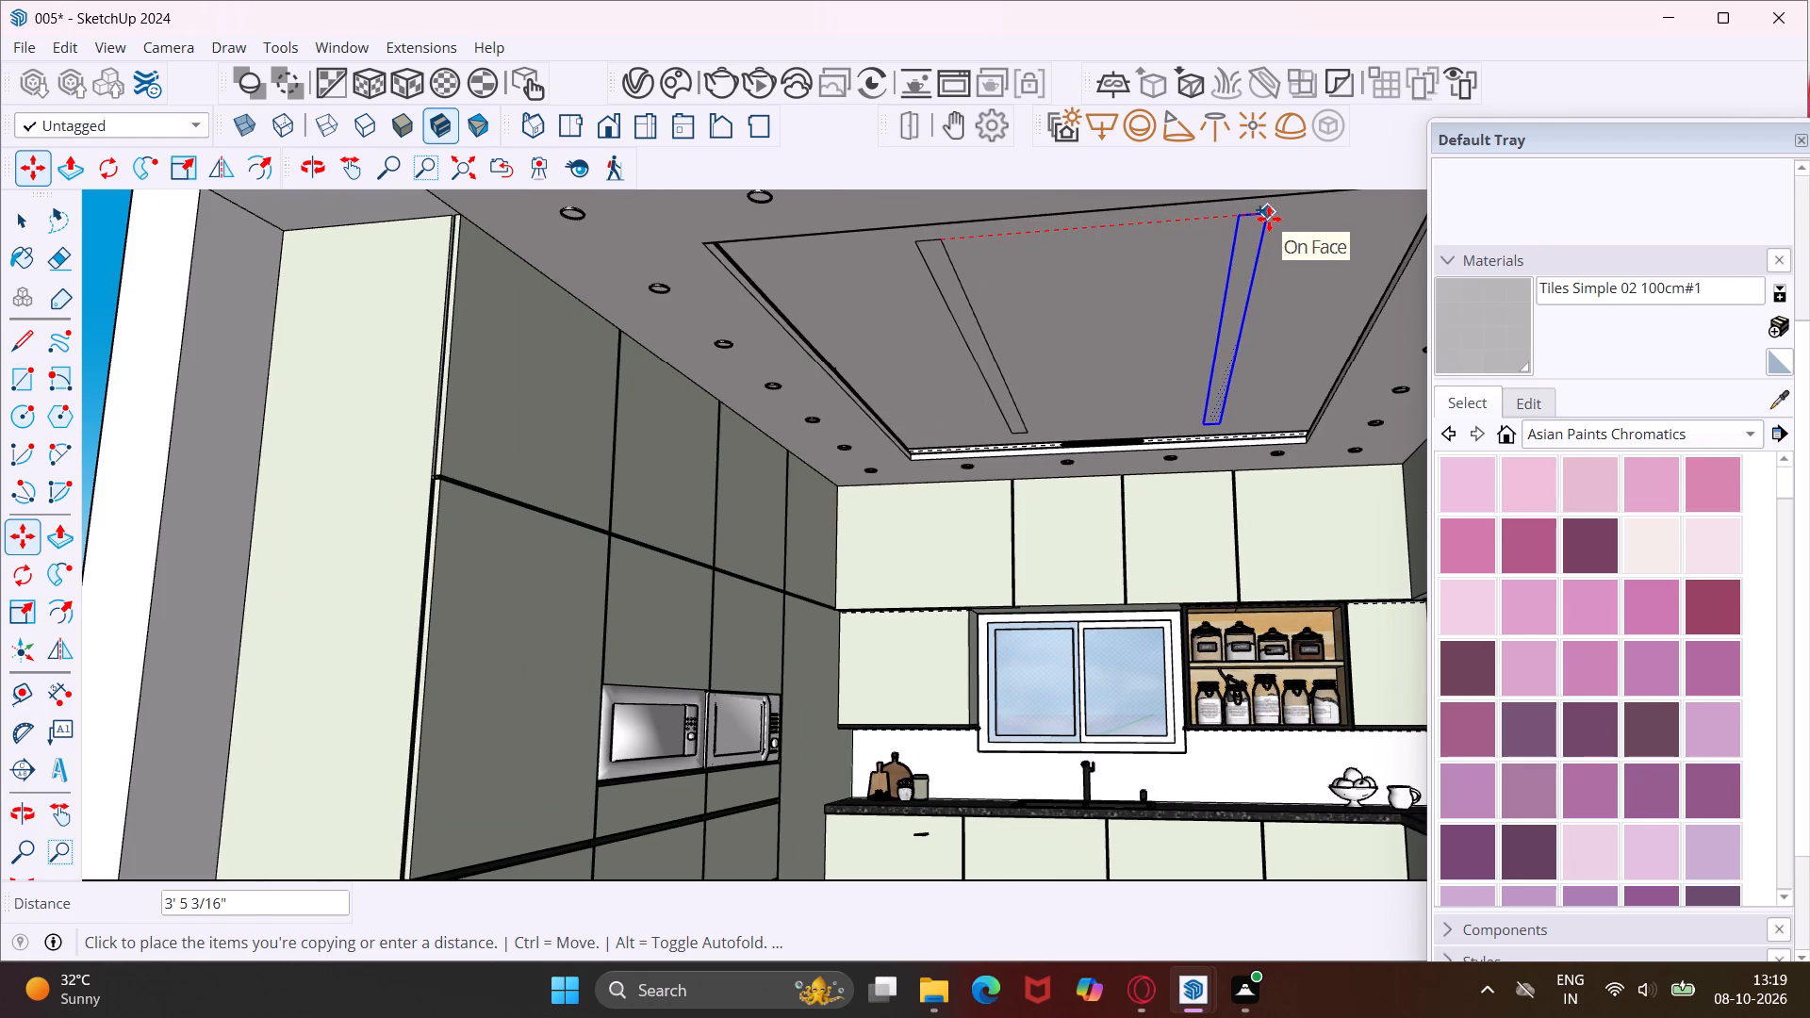
scroll(1269, 219, "up", 1)
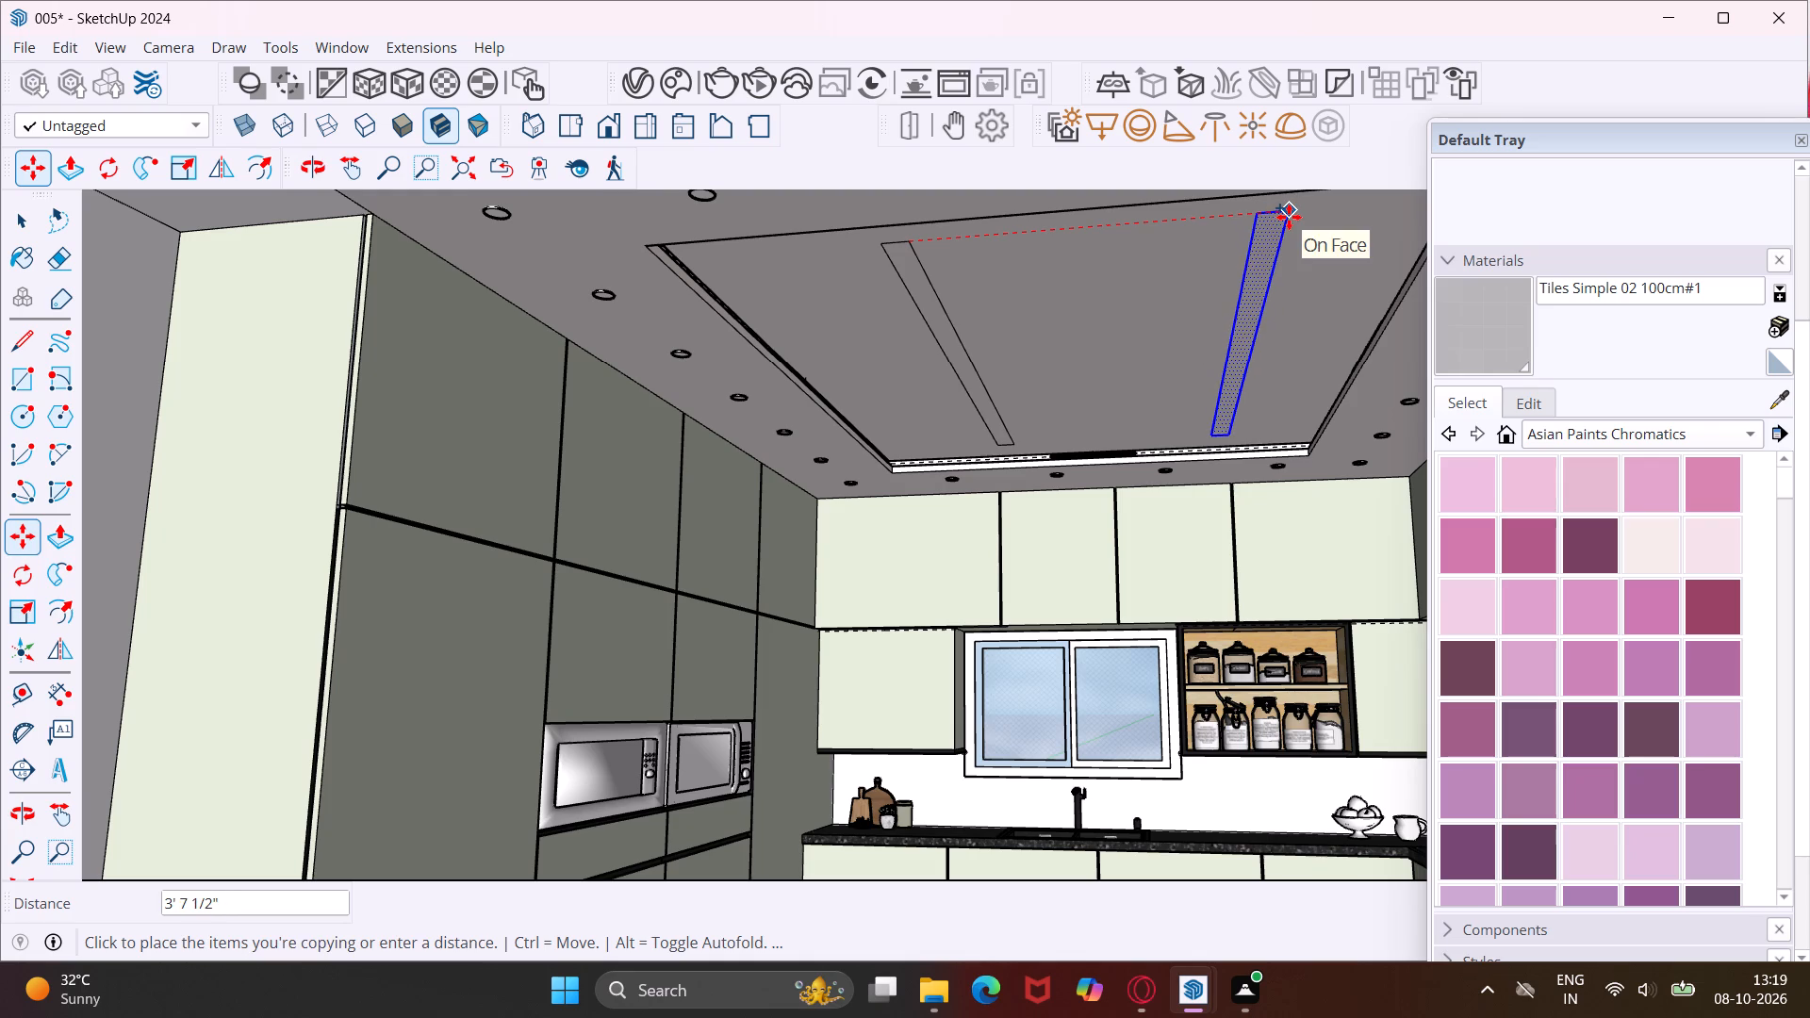
left_click(1271, 217)
key("Escape")
key("space")
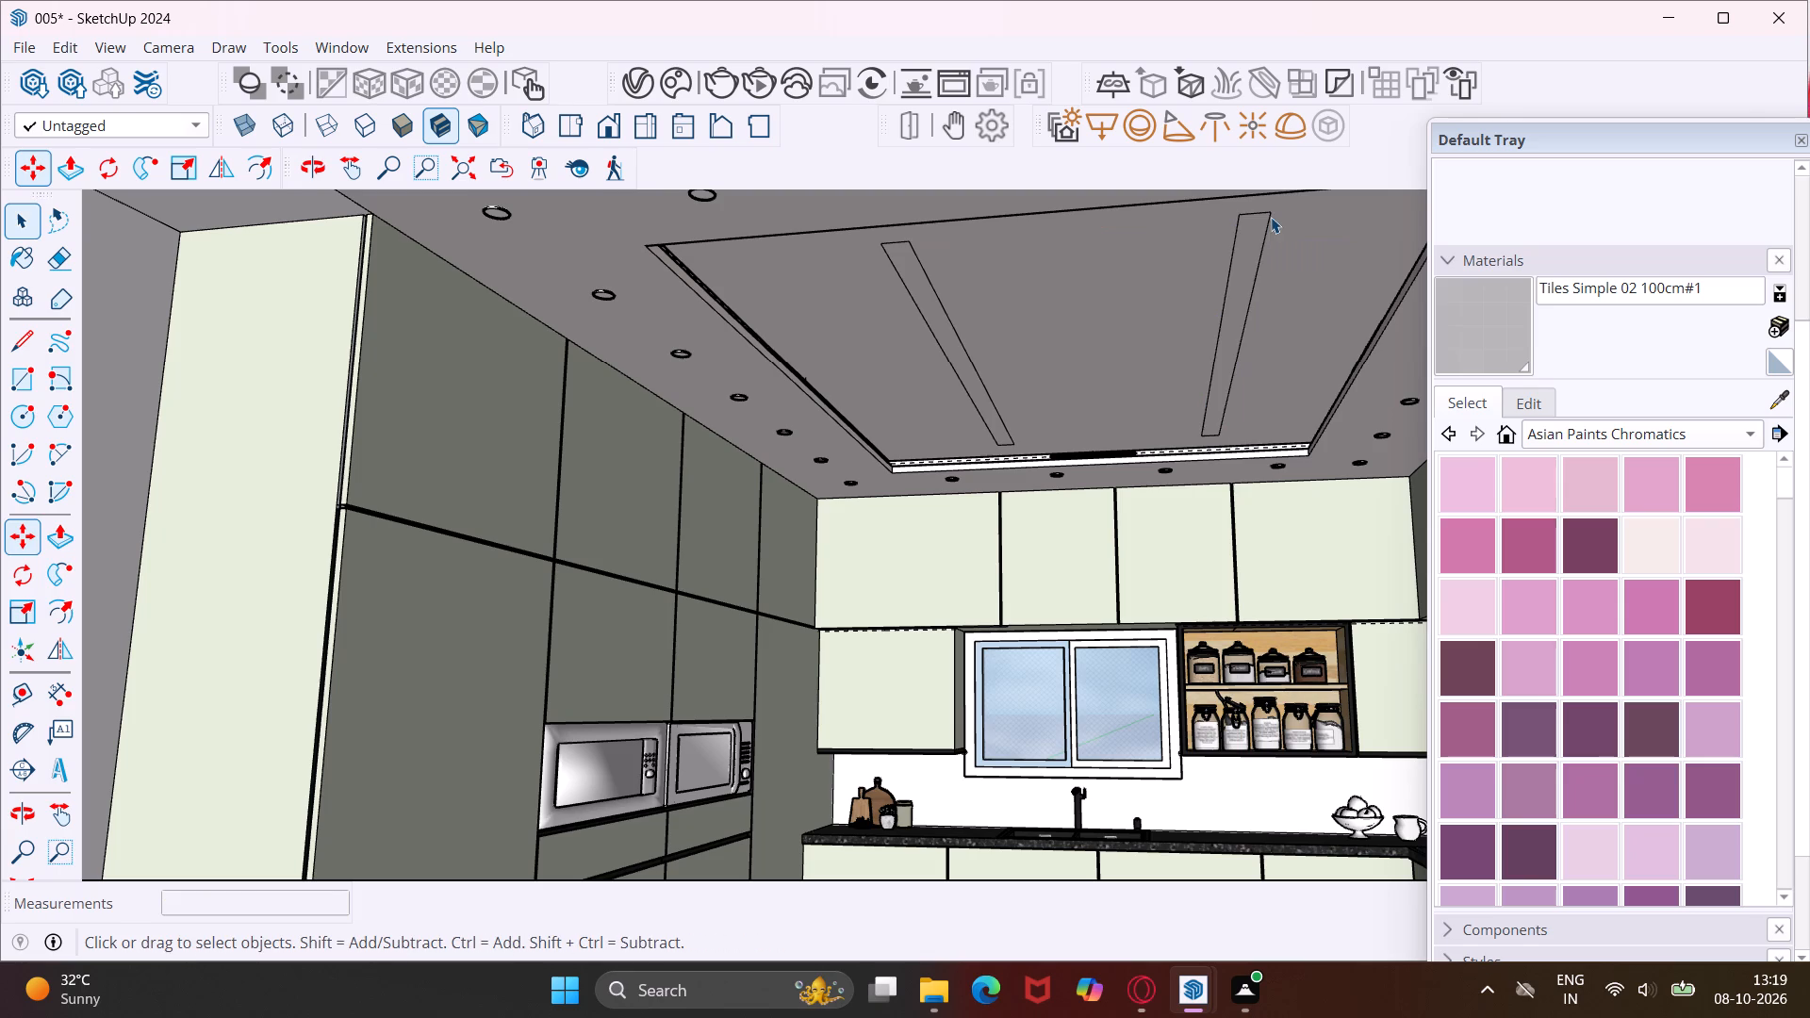
Create a new V-Ray Emissive material in the asset editor for the ceiling light strips.
left_click(1239, 262)
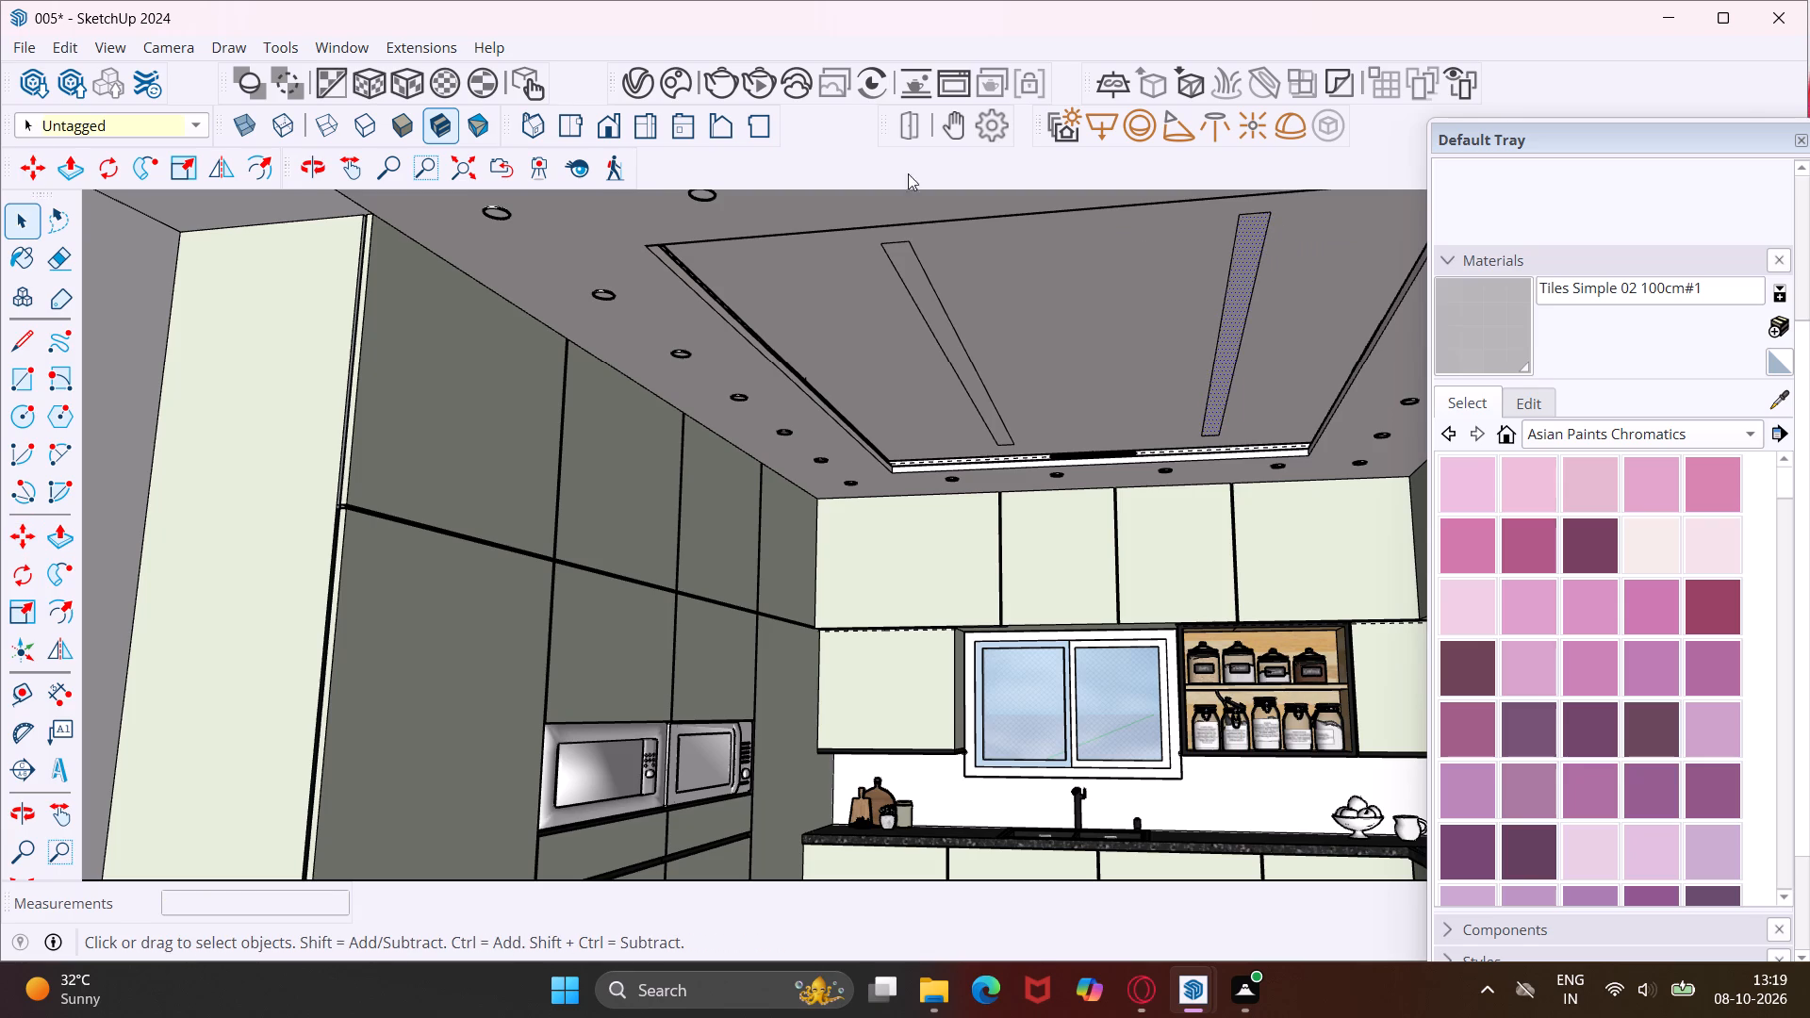
left_click(638, 83)
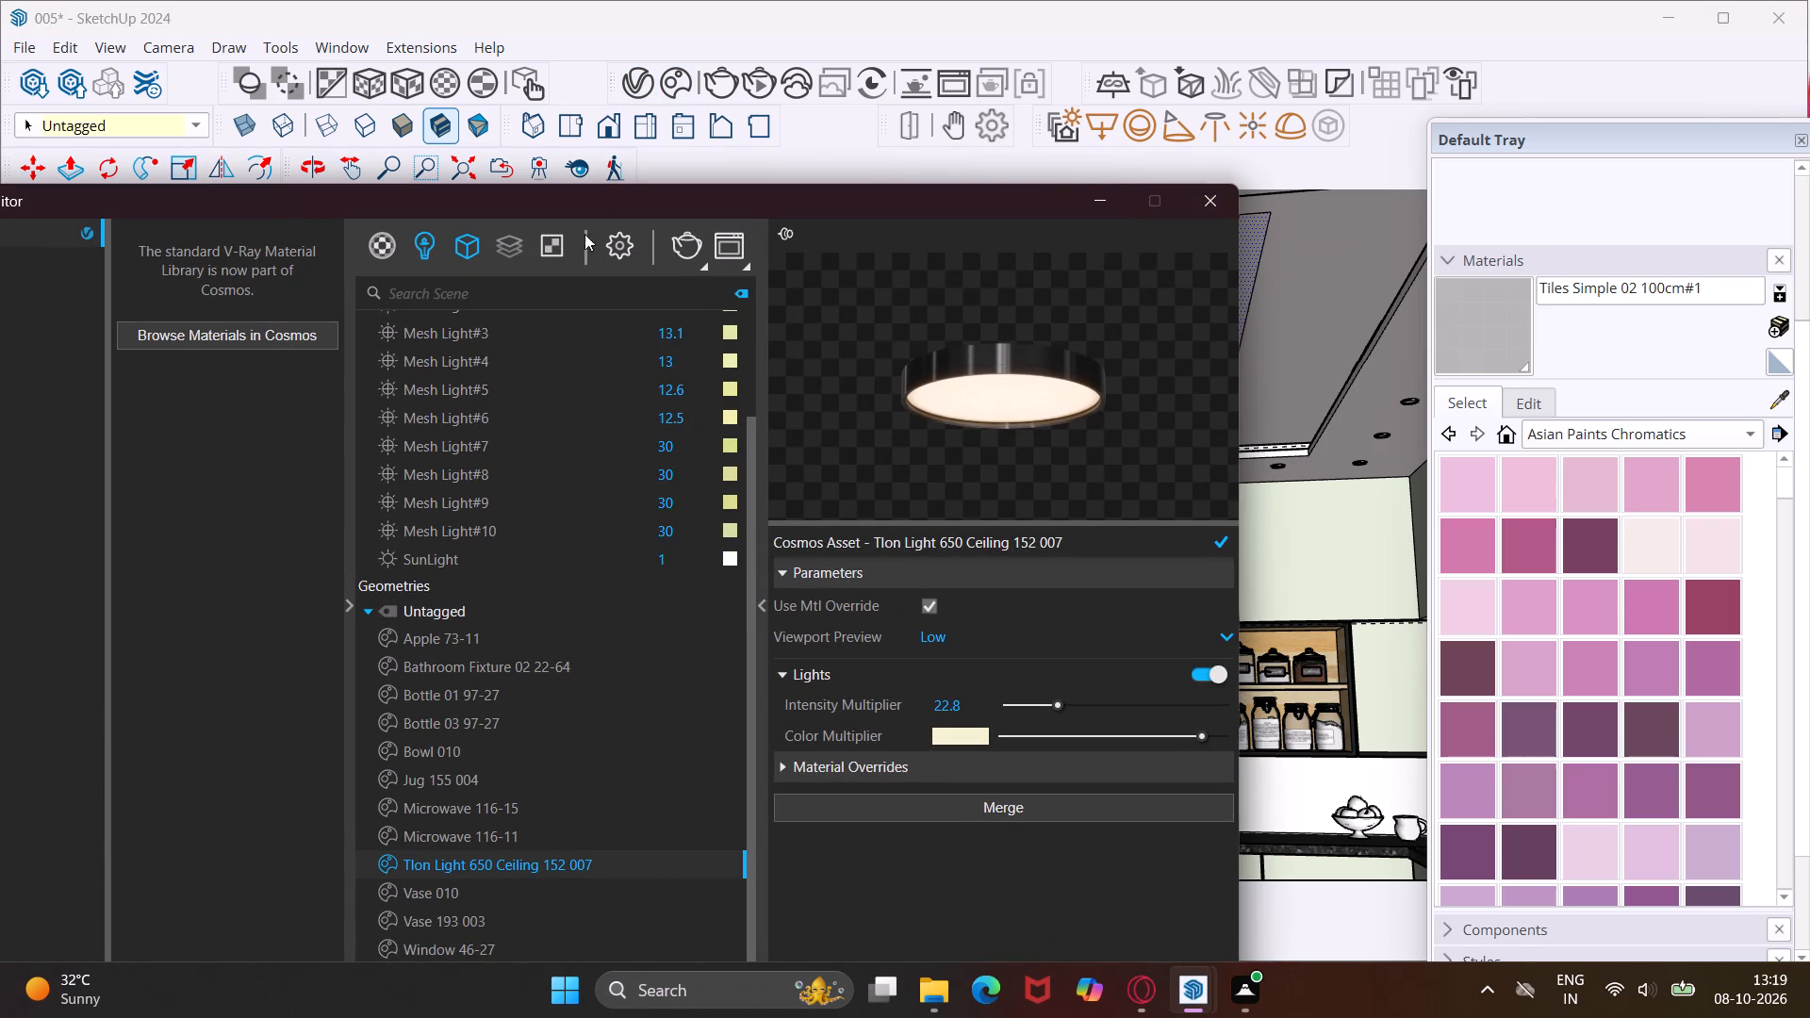
left_click(390, 256)
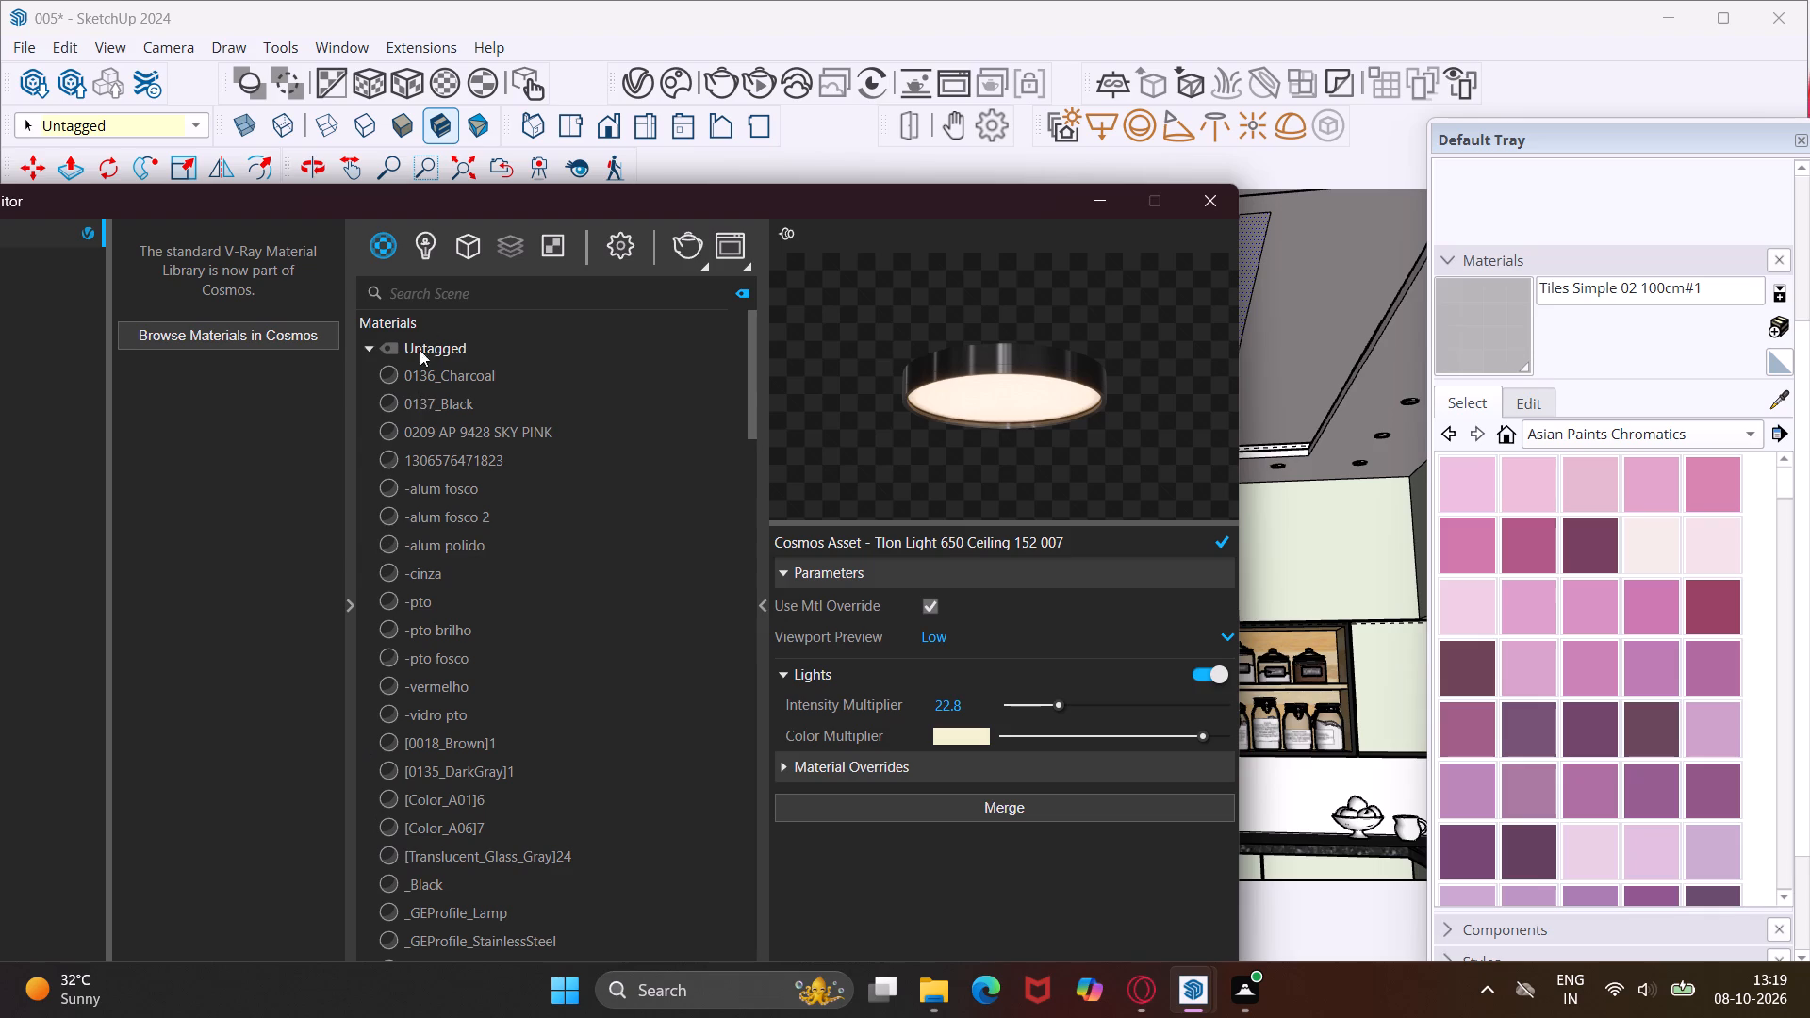
left_click_drag(417, 221, 431, 176)
left_click_drag(472, 227, 492, 193)
left_click_drag(747, 235, 765, 185)
left_click_drag(743, 201, 751, 175)
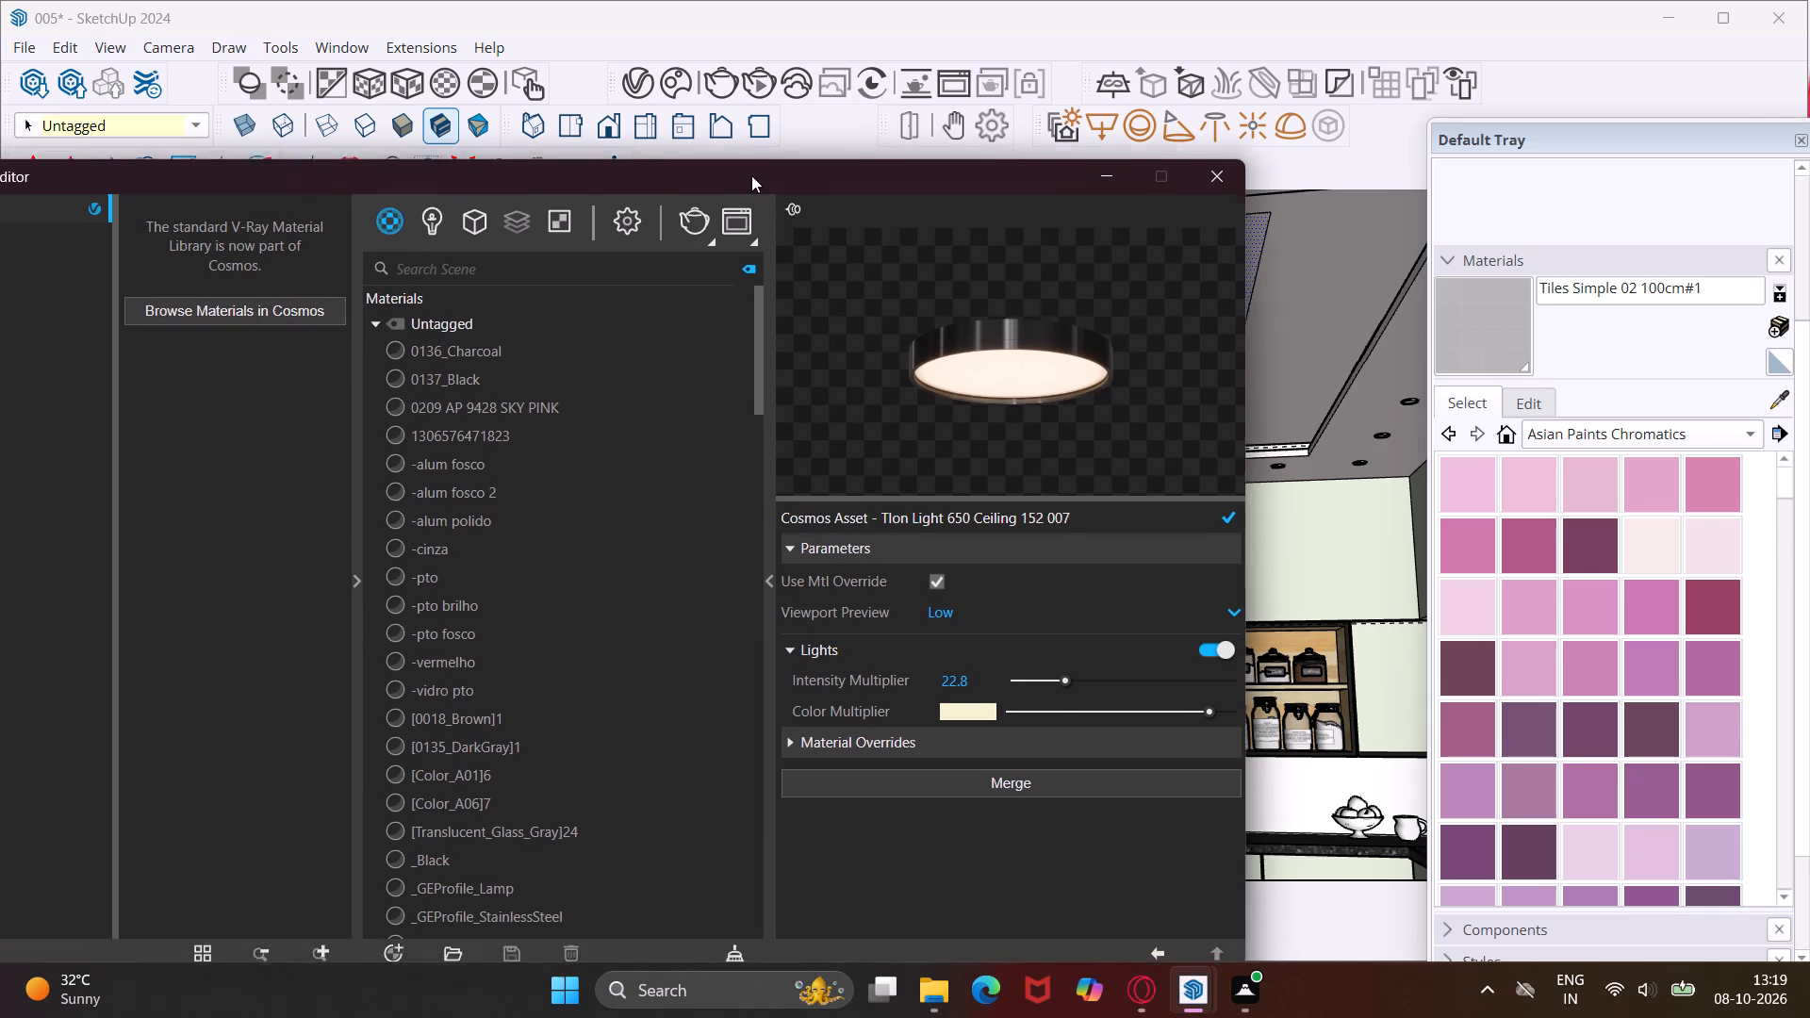
left_click_drag(751, 175, 772, 67)
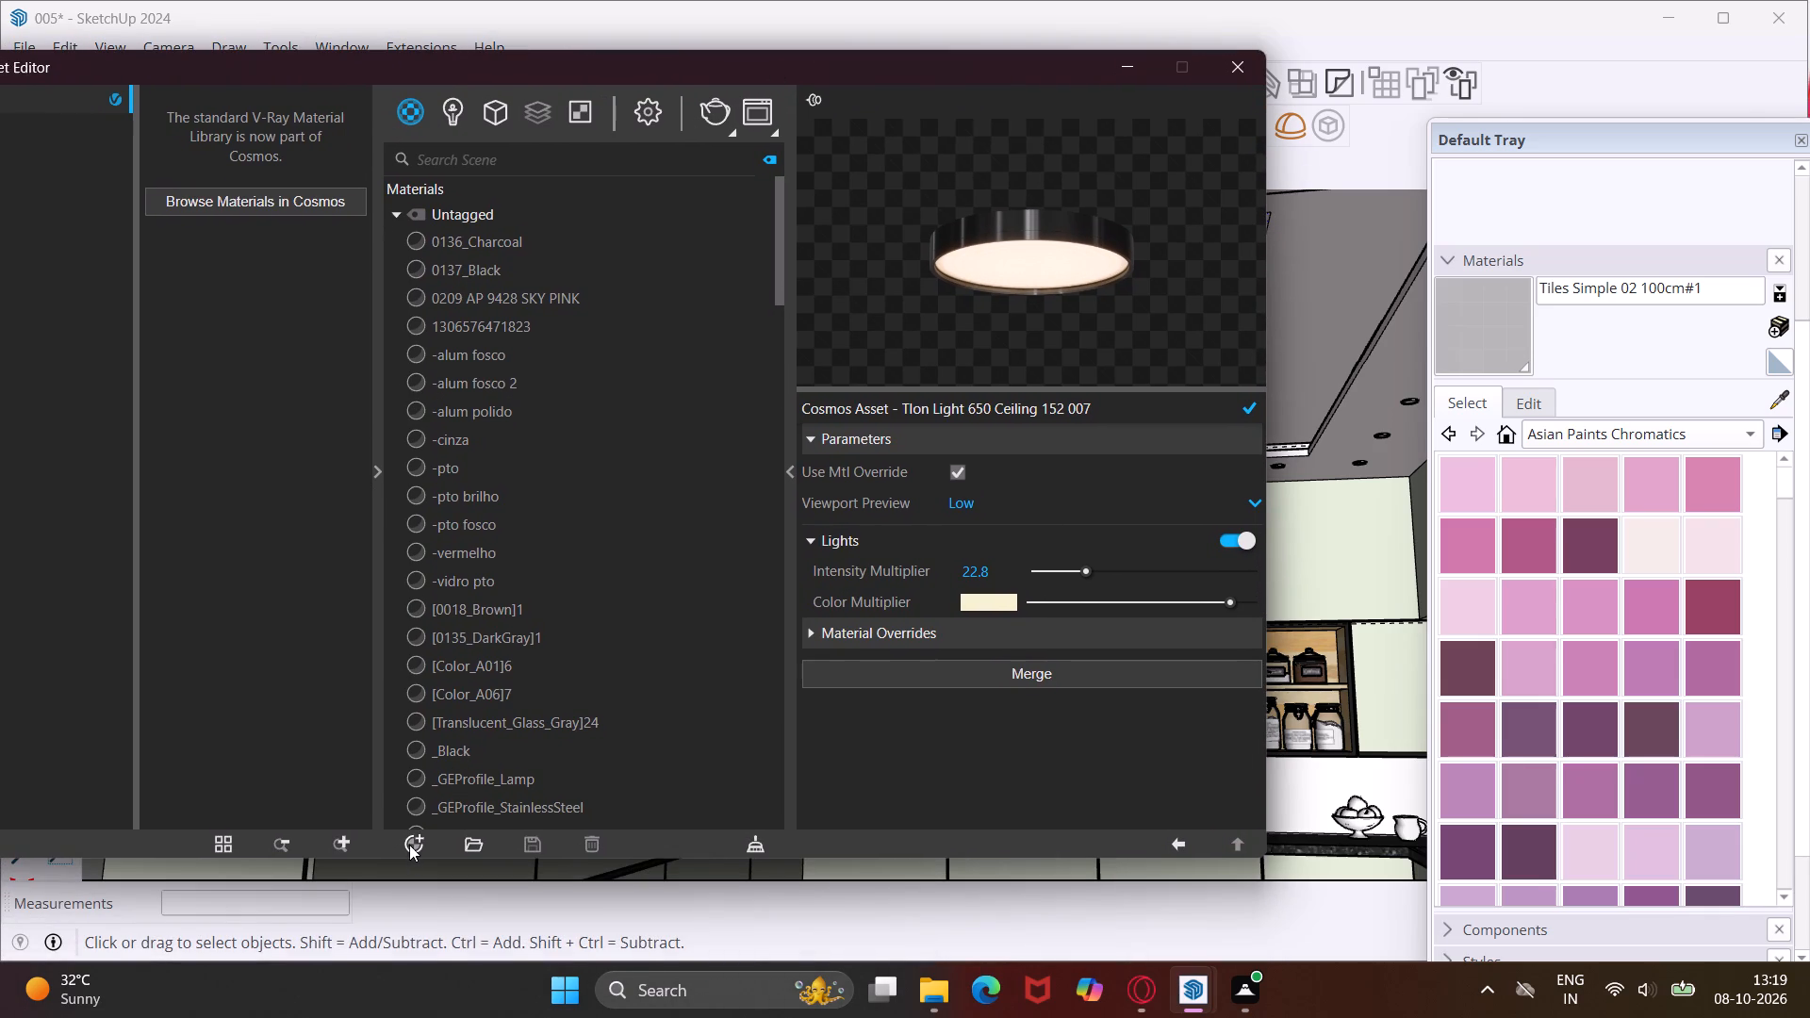
left_click(409, 844)
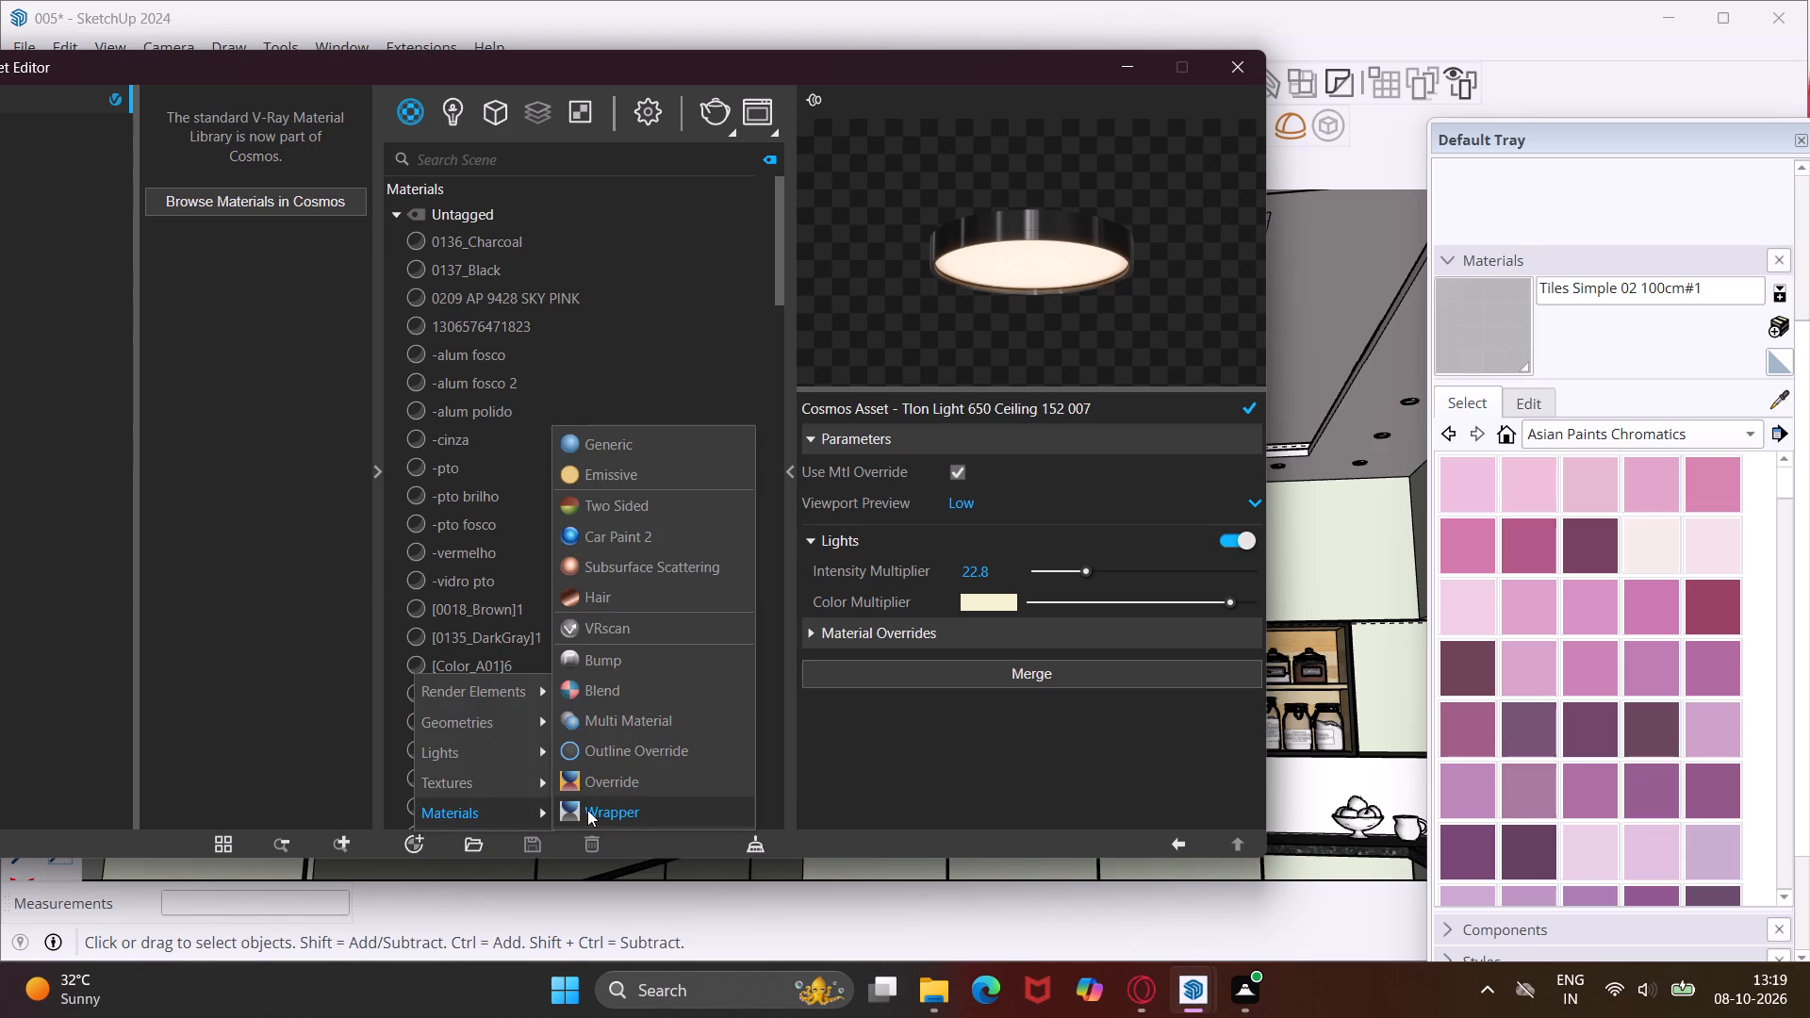
left_click(651, 475)
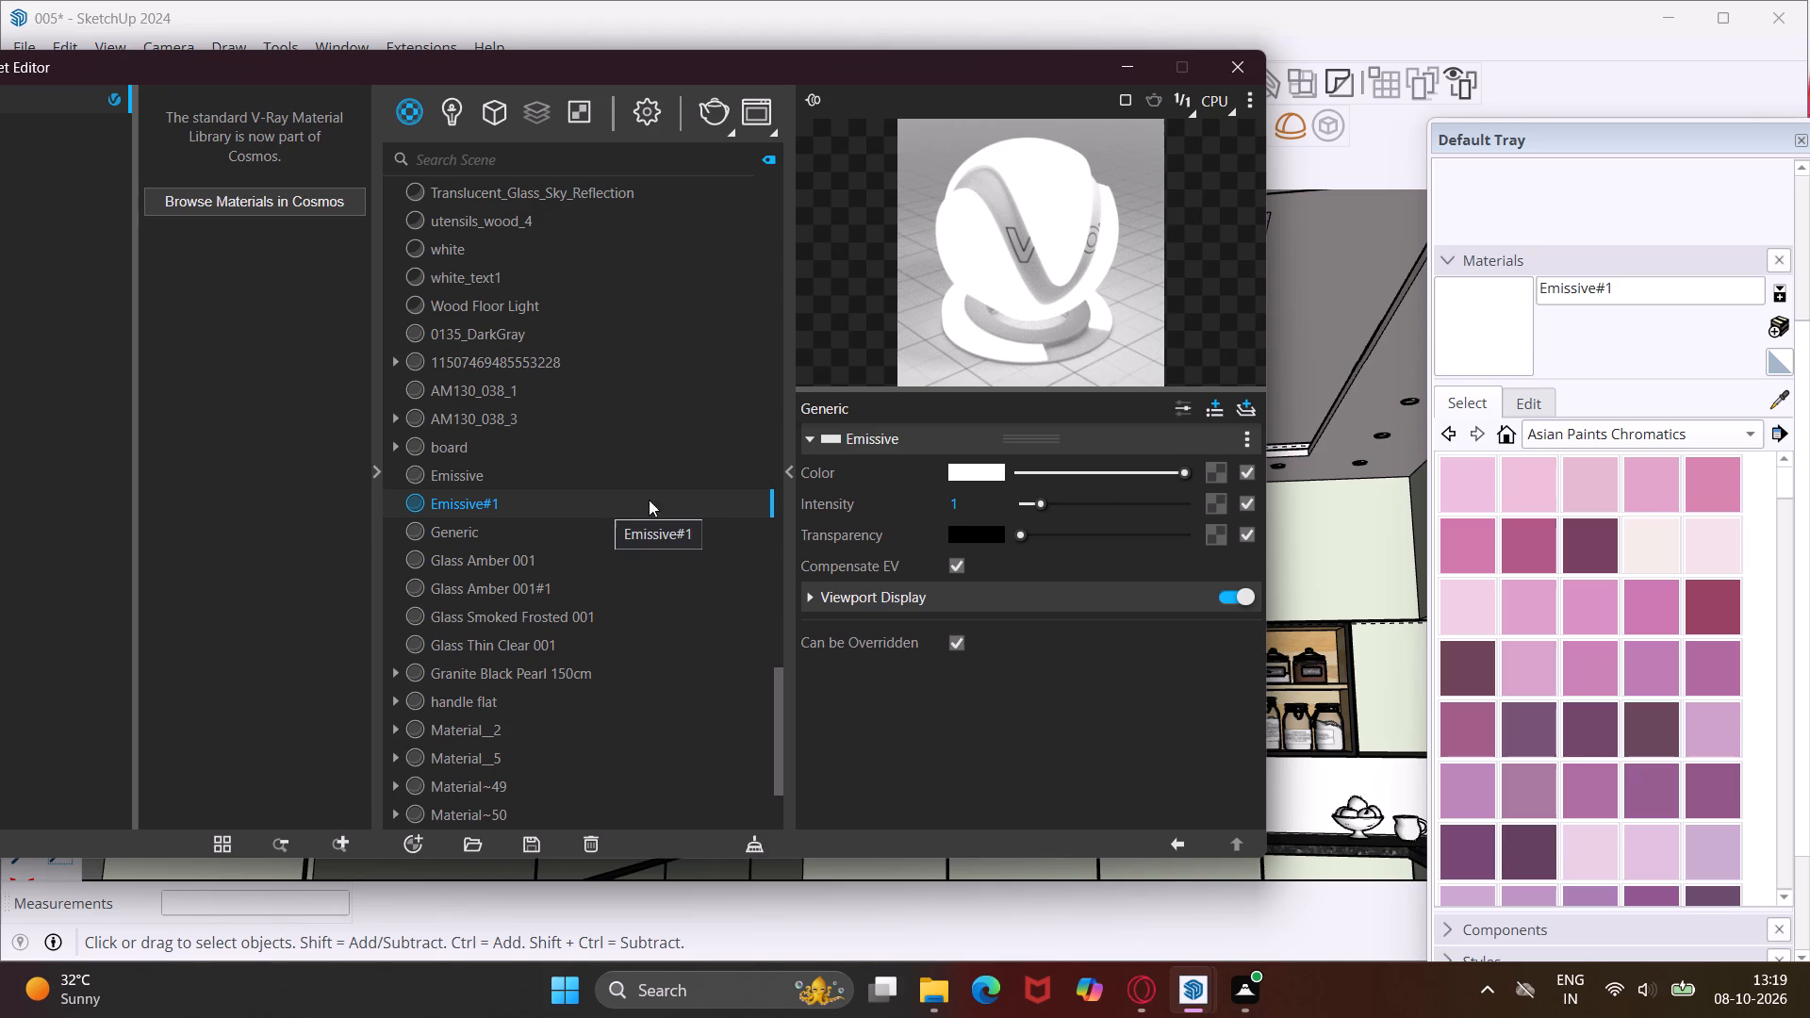
Give the new emissive material a muted warm yellow colour (RGB 0.831, 0.819, 0.684) and an intensity of 4.7.
left_click(989, 475)
left_click(856, 353)
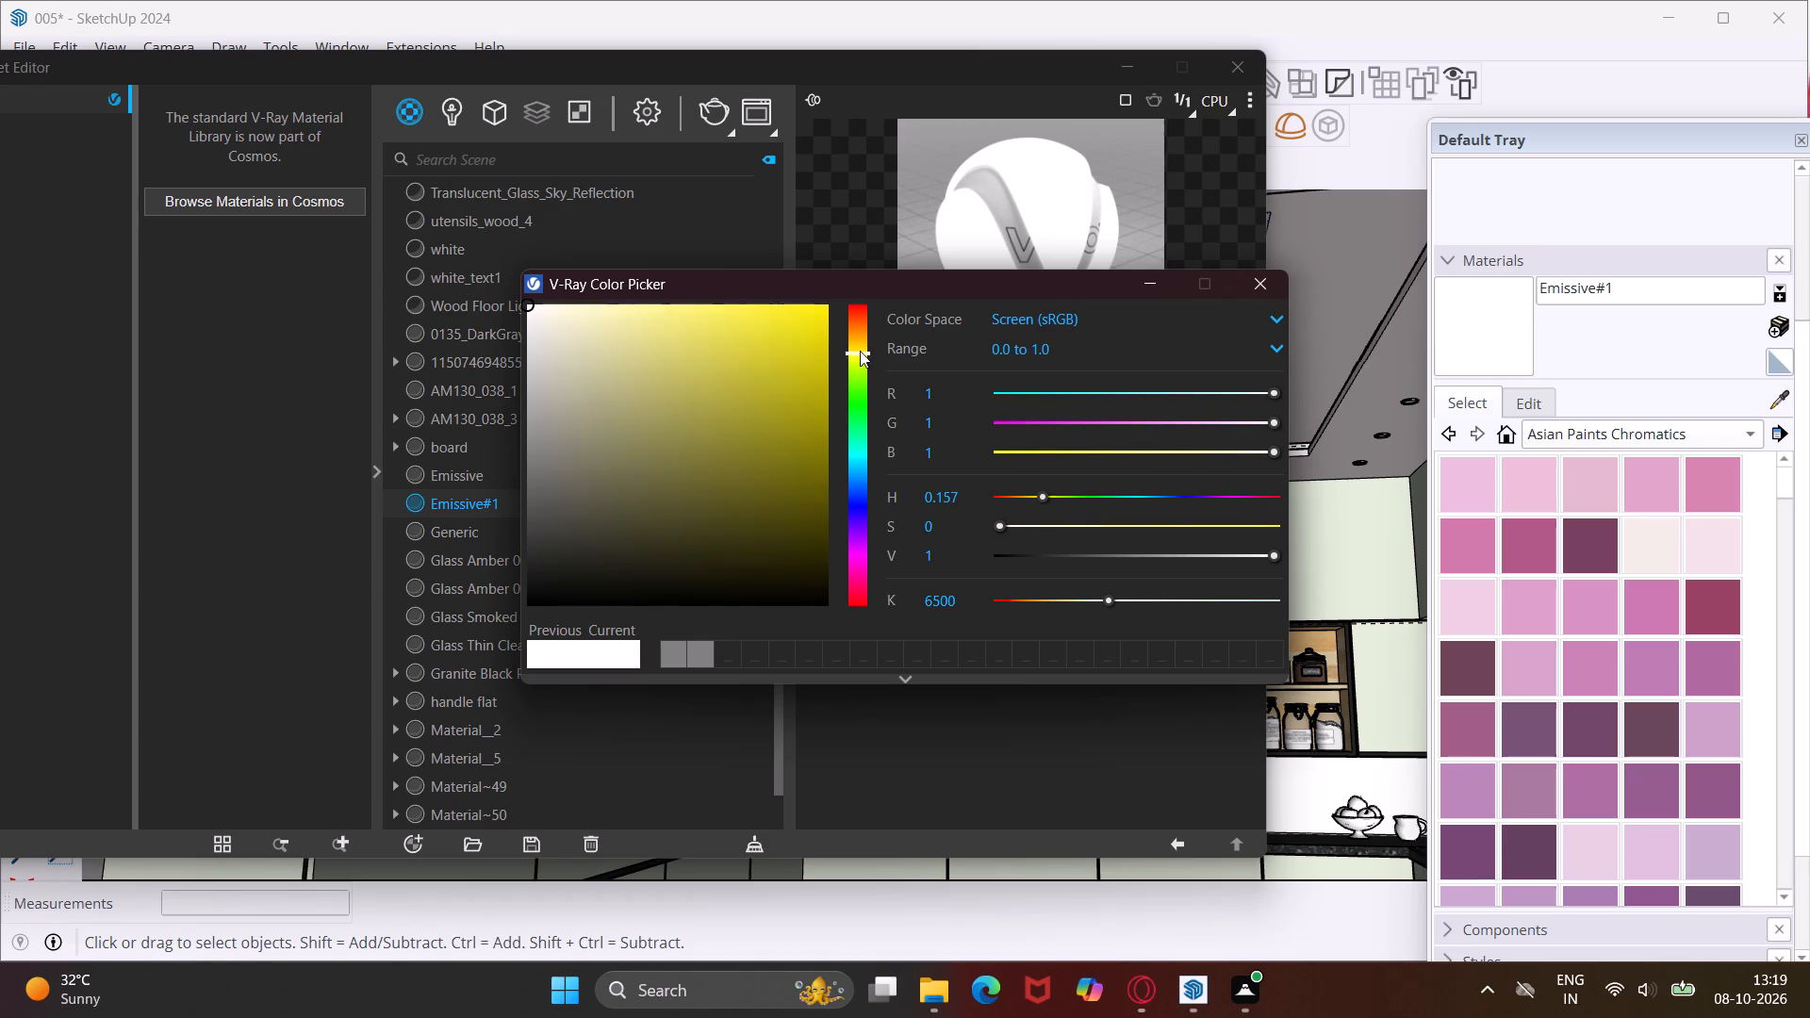
left_click(550, 336)
left_click(581, 356)
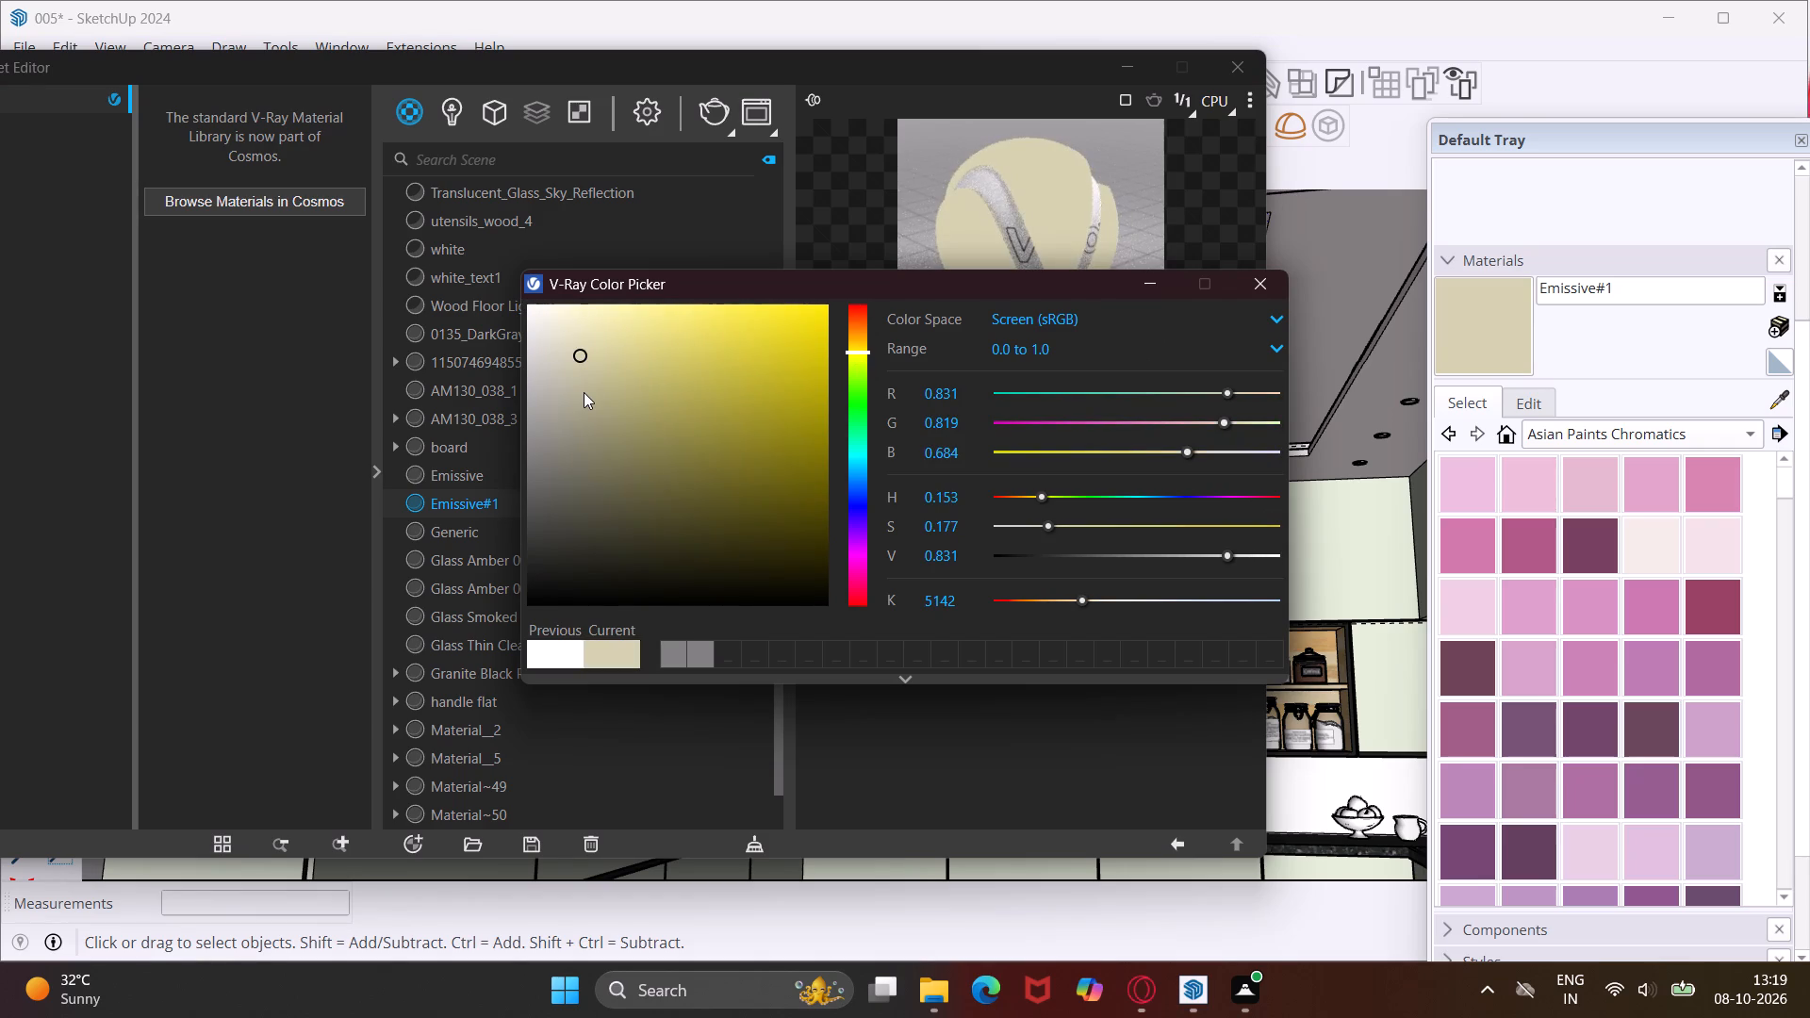
left_click(1251, 285)
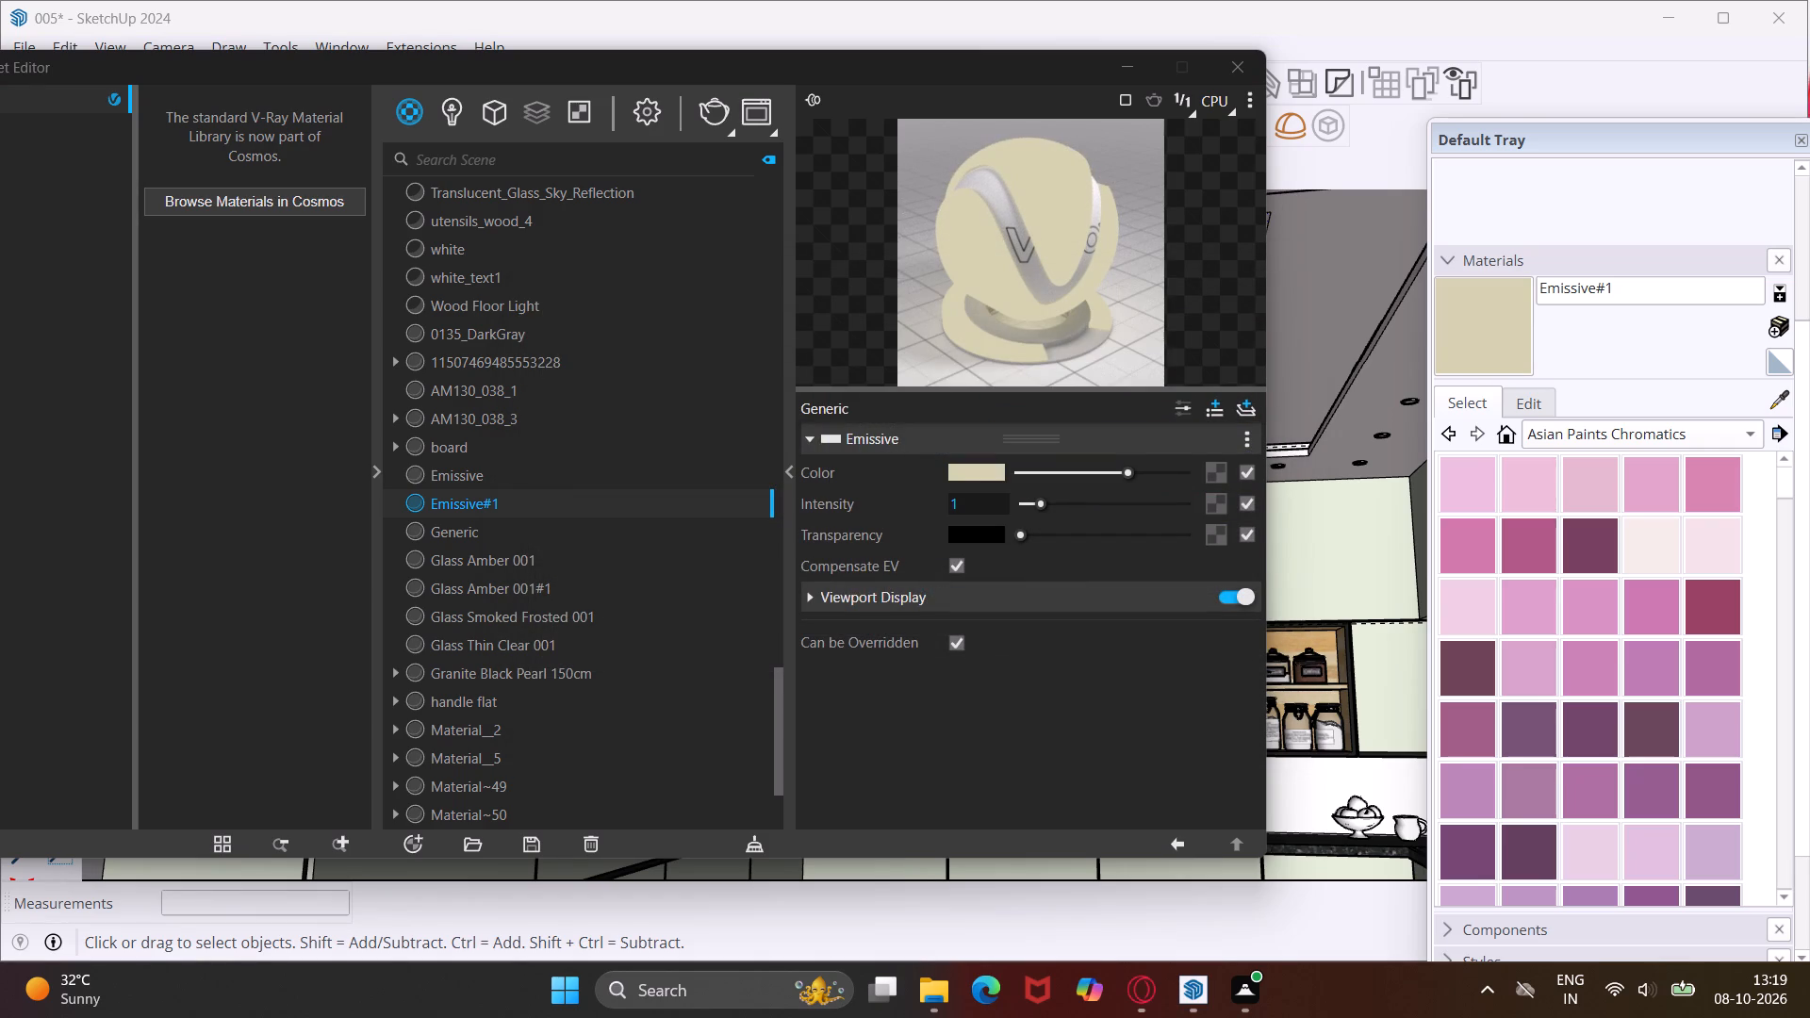
left_click_drag(1040, 499, 1099, 498)
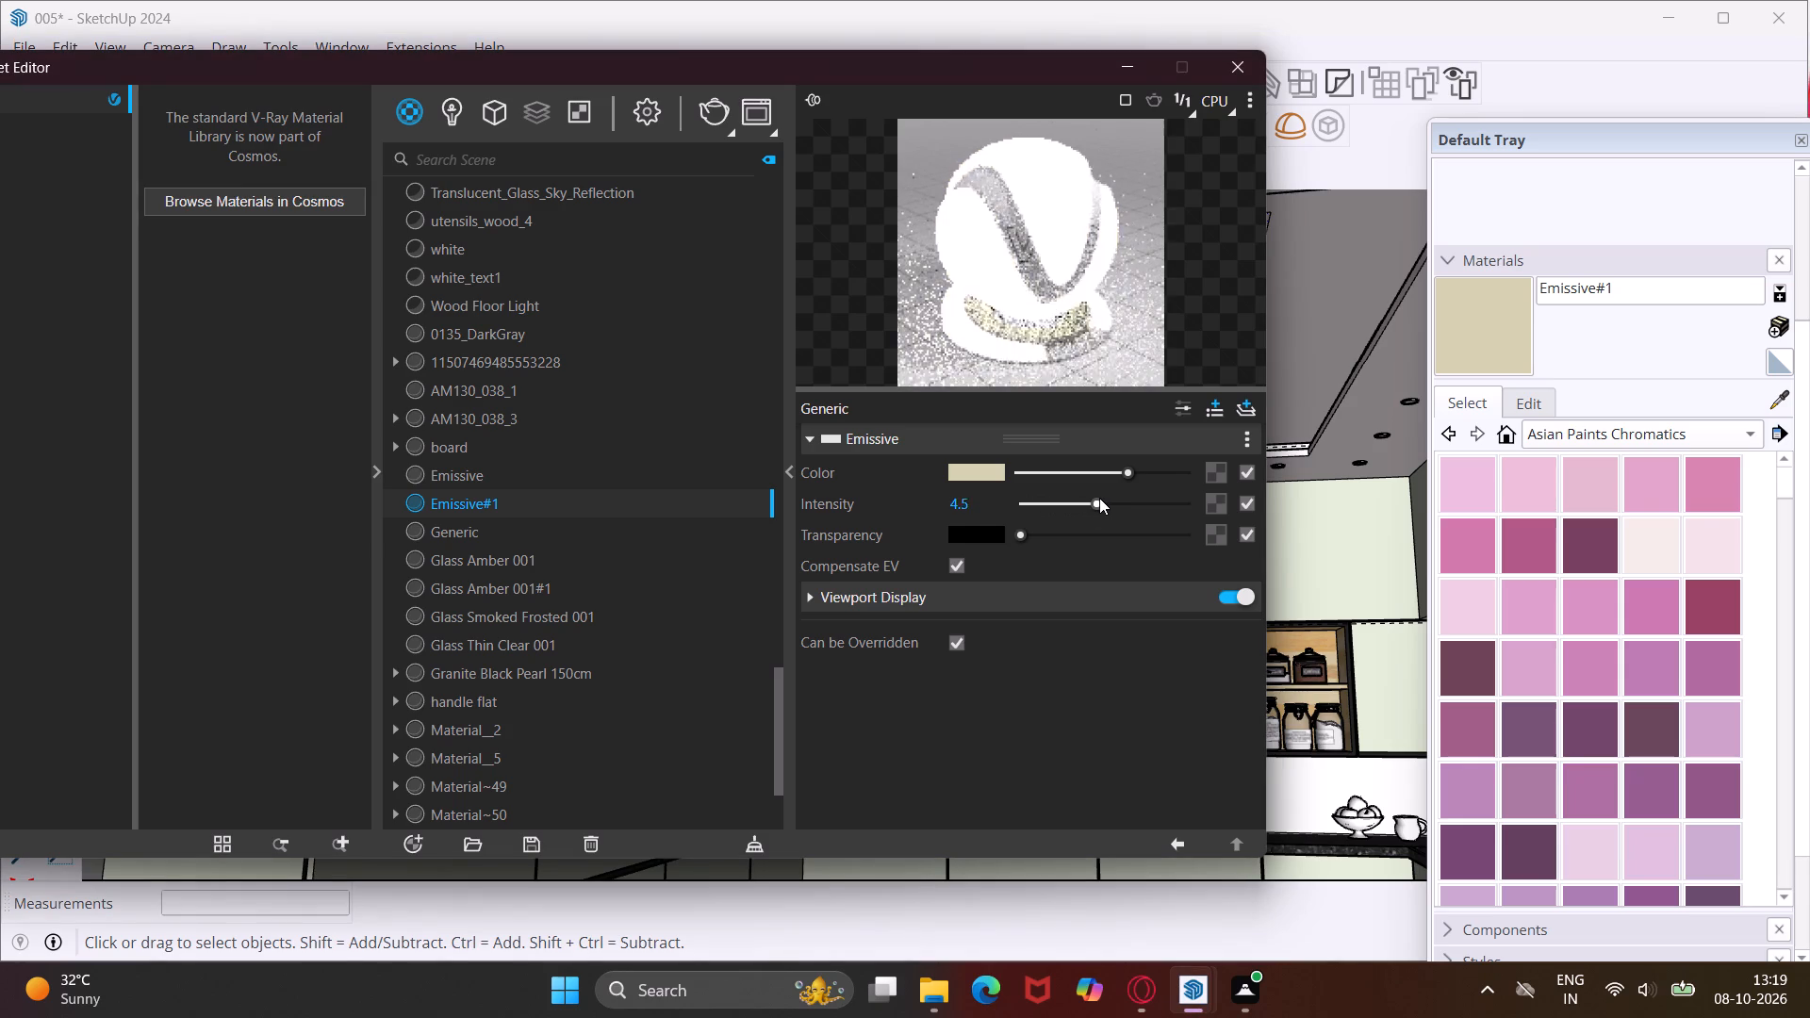
left_click_drag(1099, 498, 1100, 498)
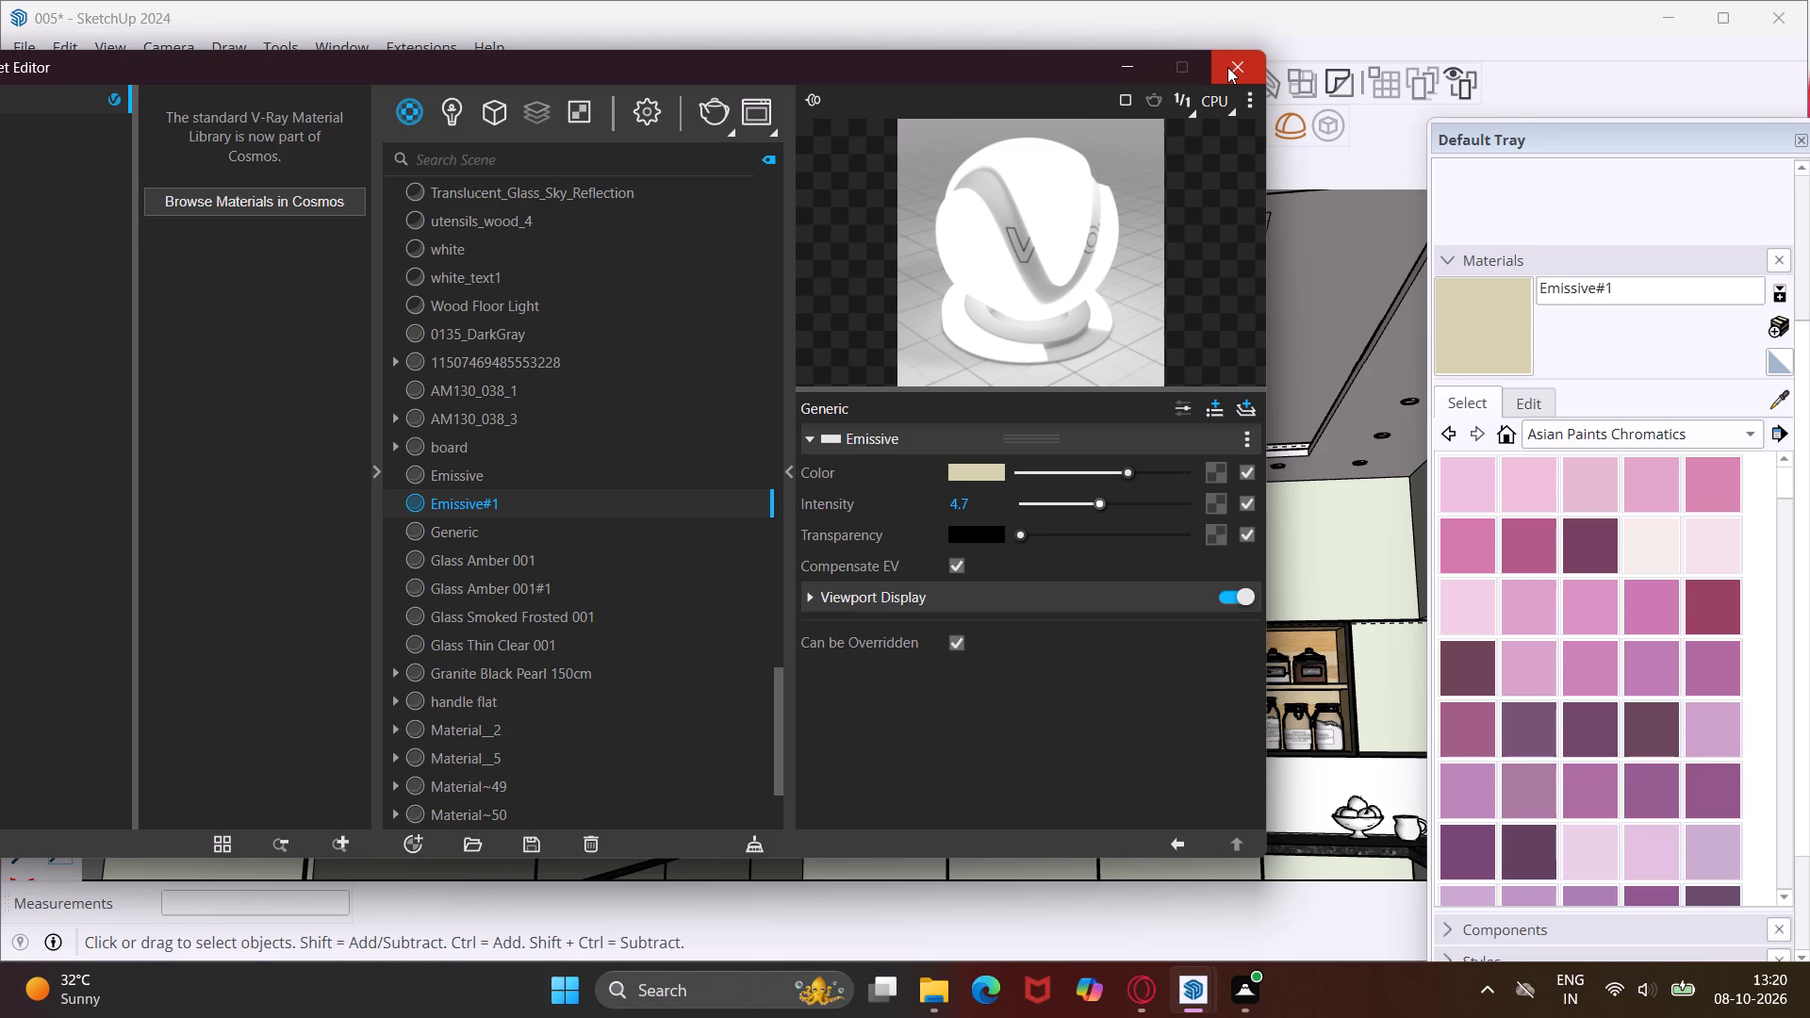
left_click(1227, 67)
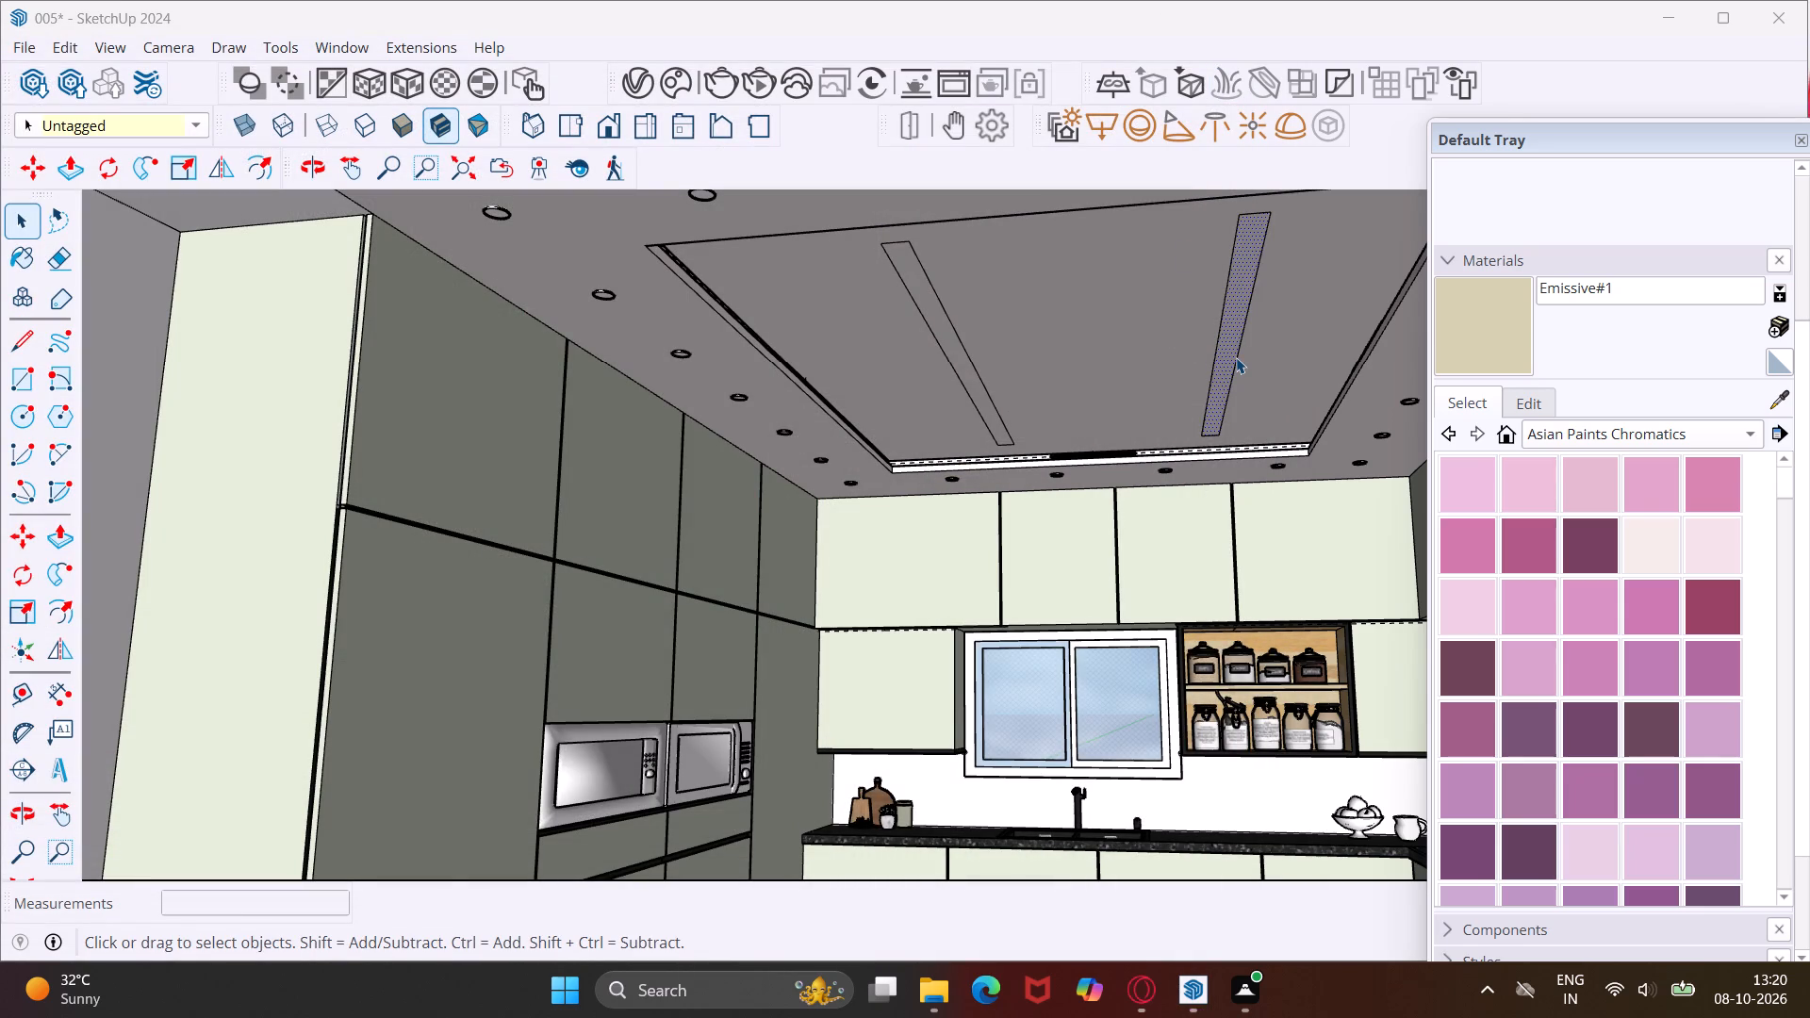
Recess both narrow strip faces 0.9" into the ceiling using Push/Pull.
scroll(1236, 357, "up", 2)
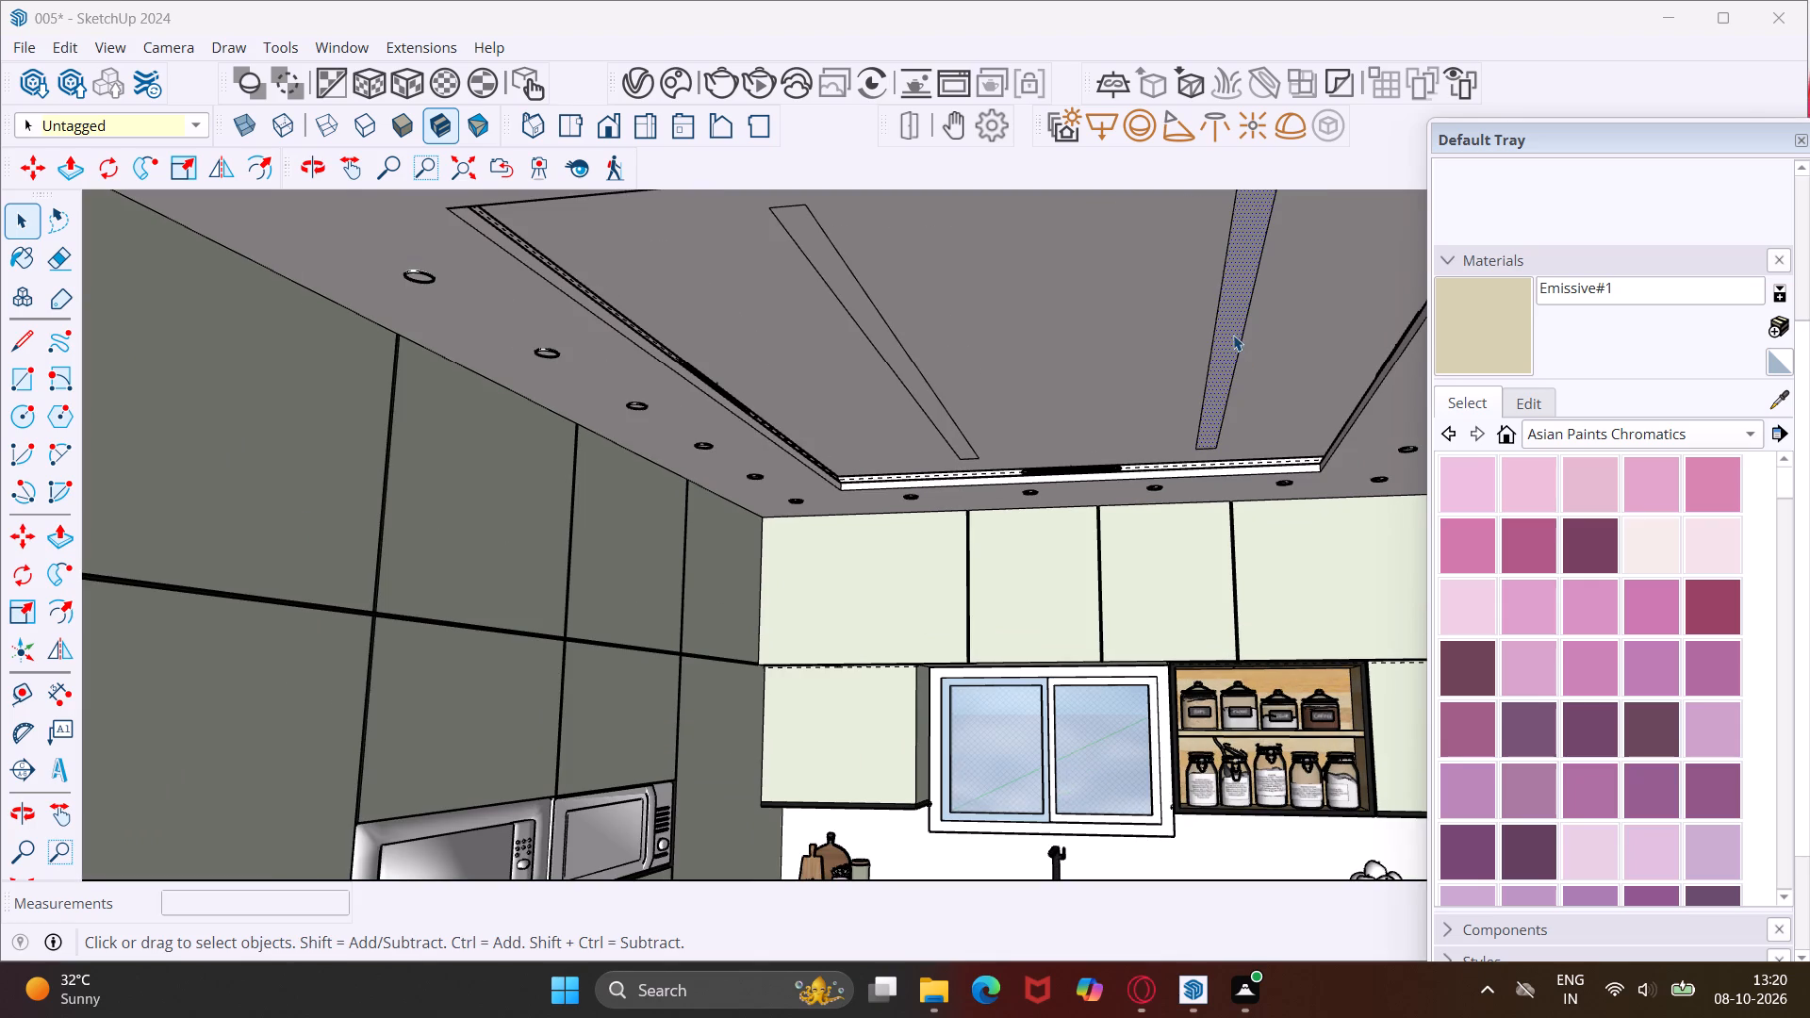
left_click(1229, 329)
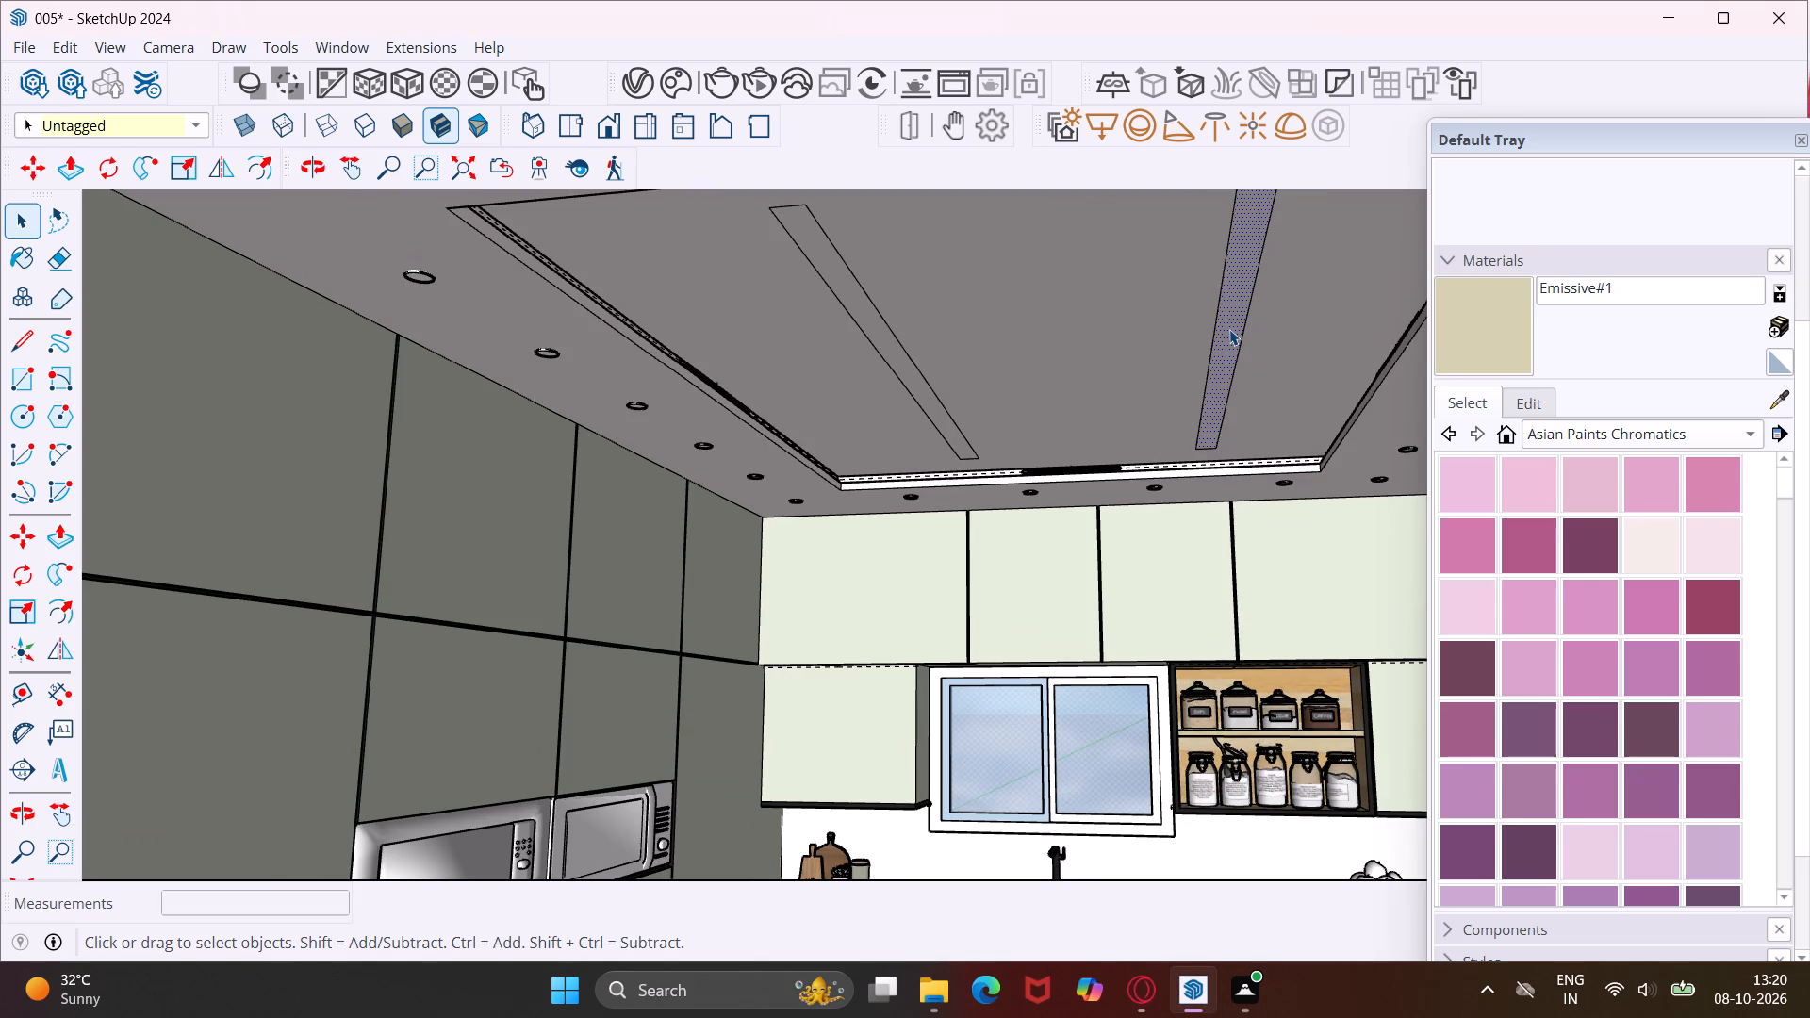
key("p")
left_click(1229, 329)
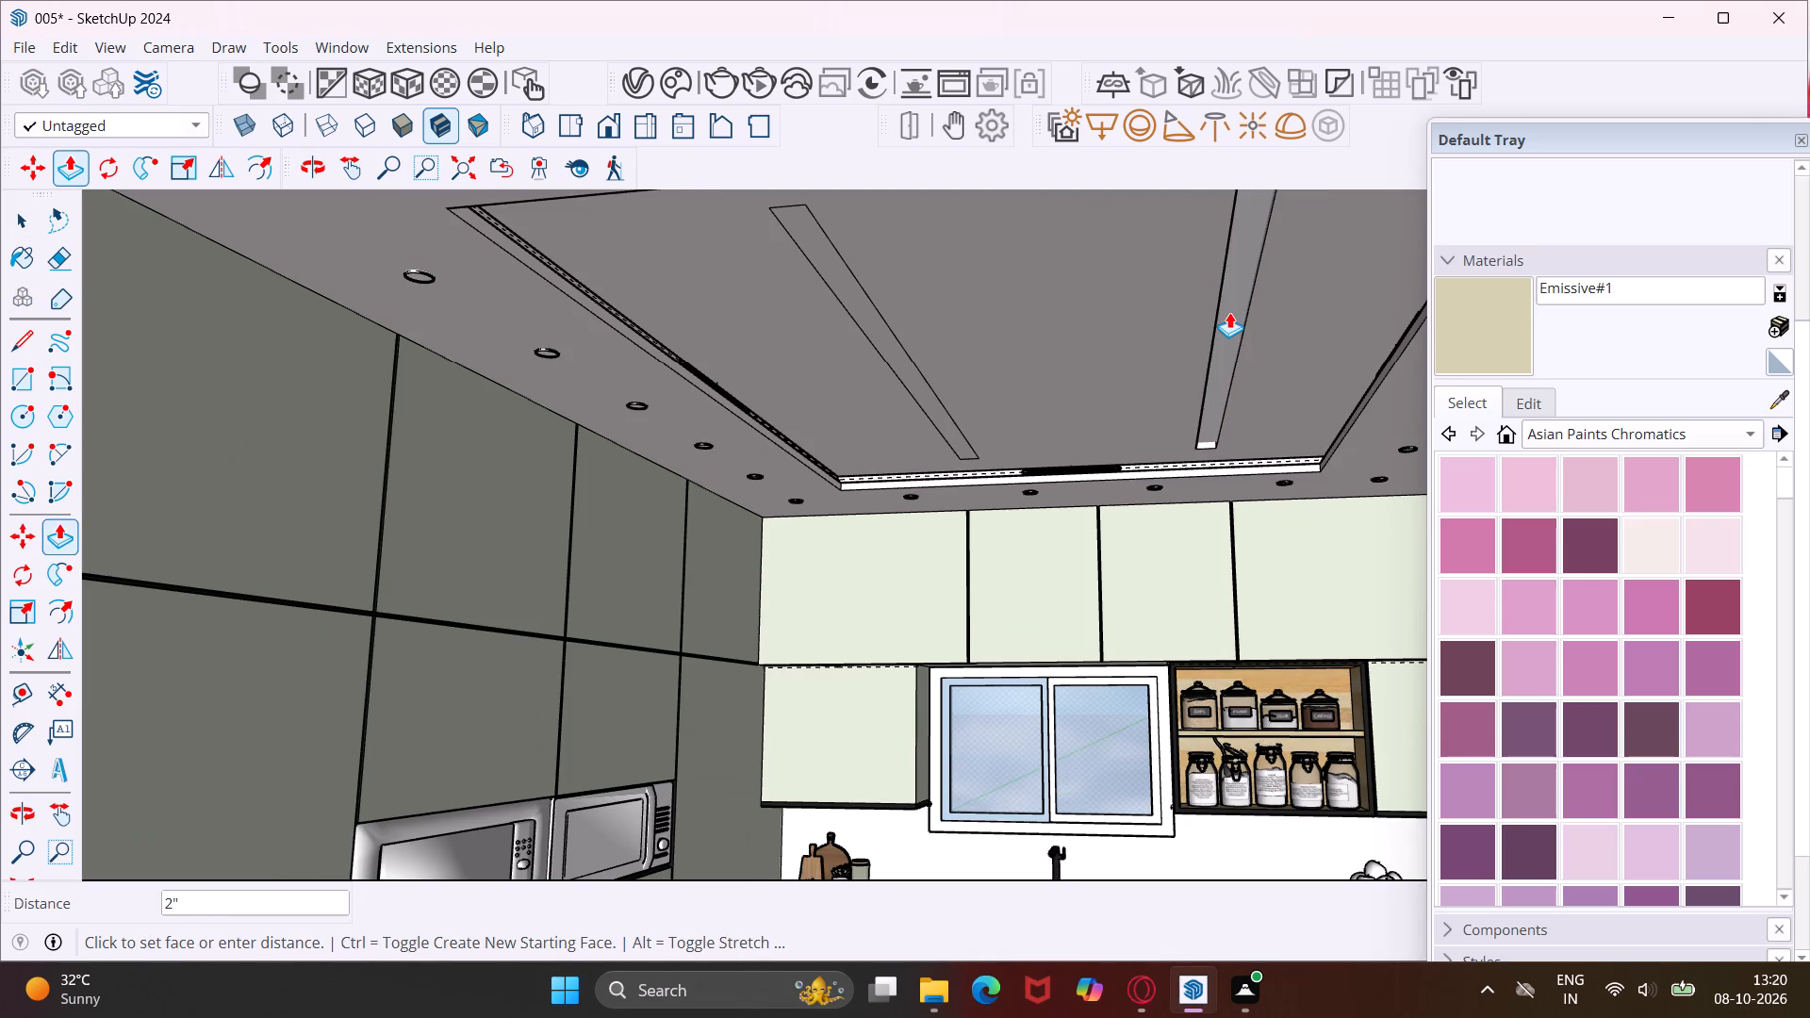
type(".9")
key("shift+quotedbl")
key("Return")
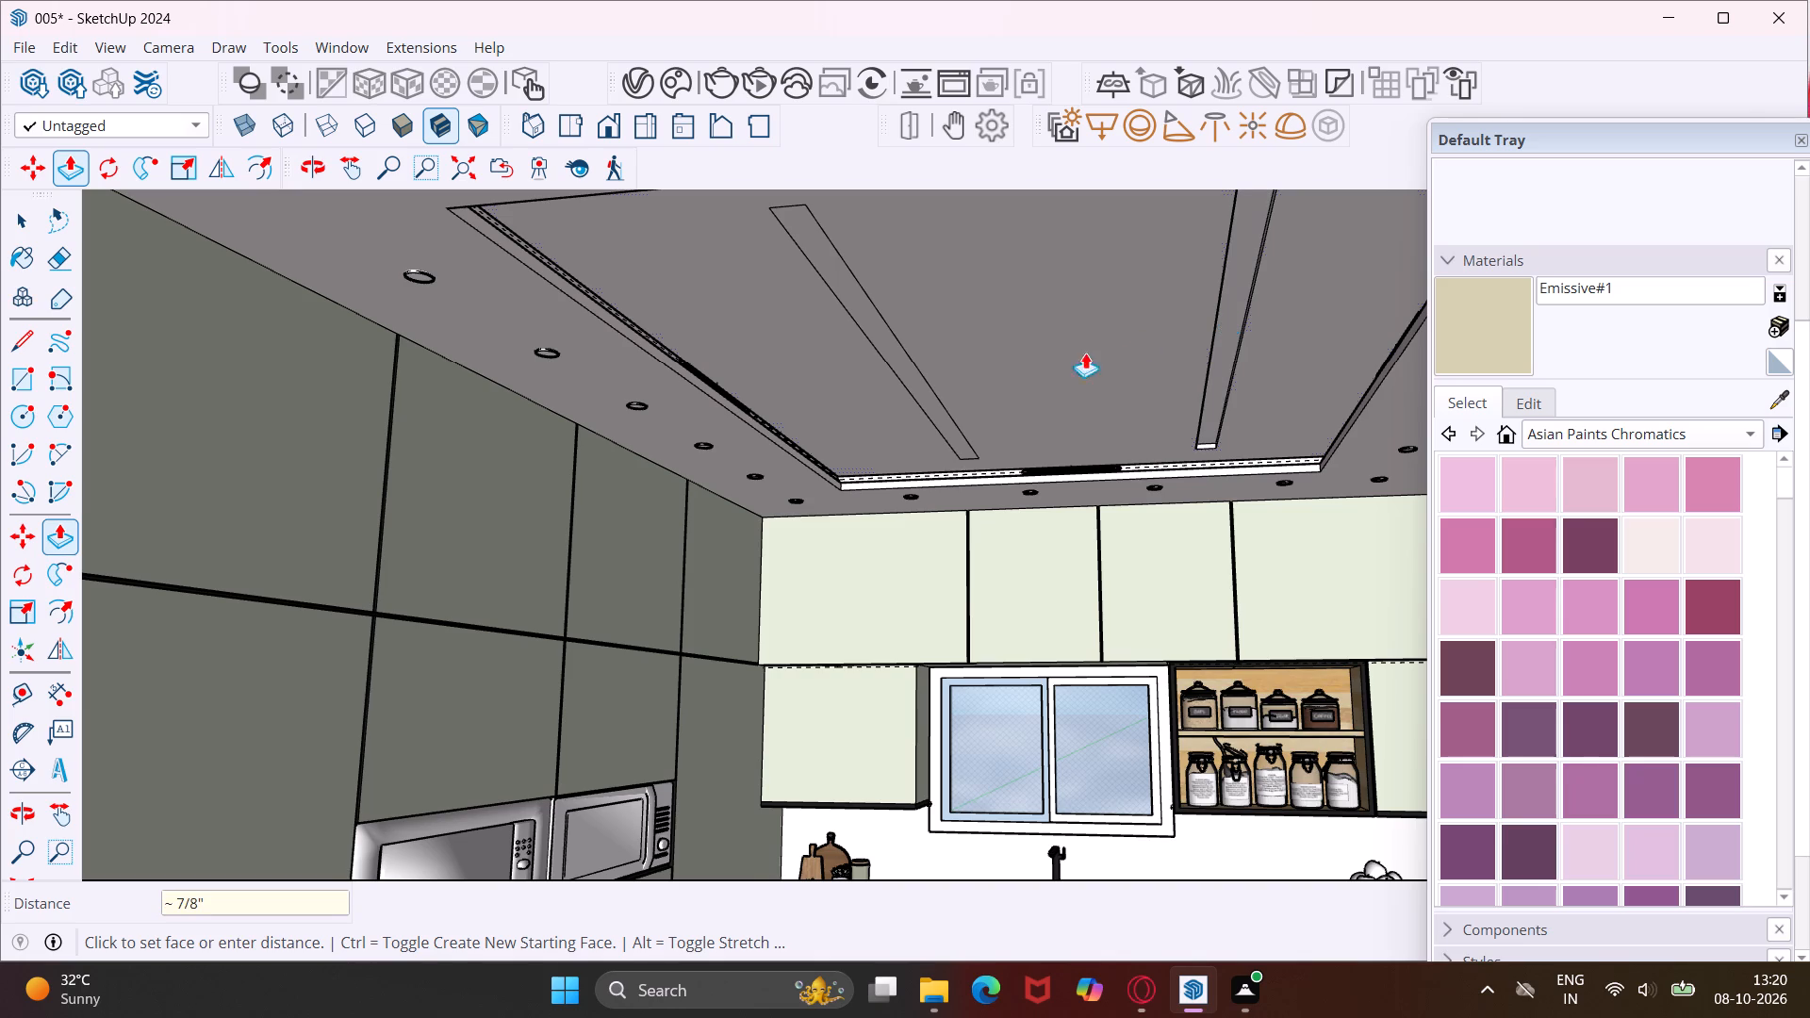
scroll(910, 376, "up", 5)
double_click(910, 376)
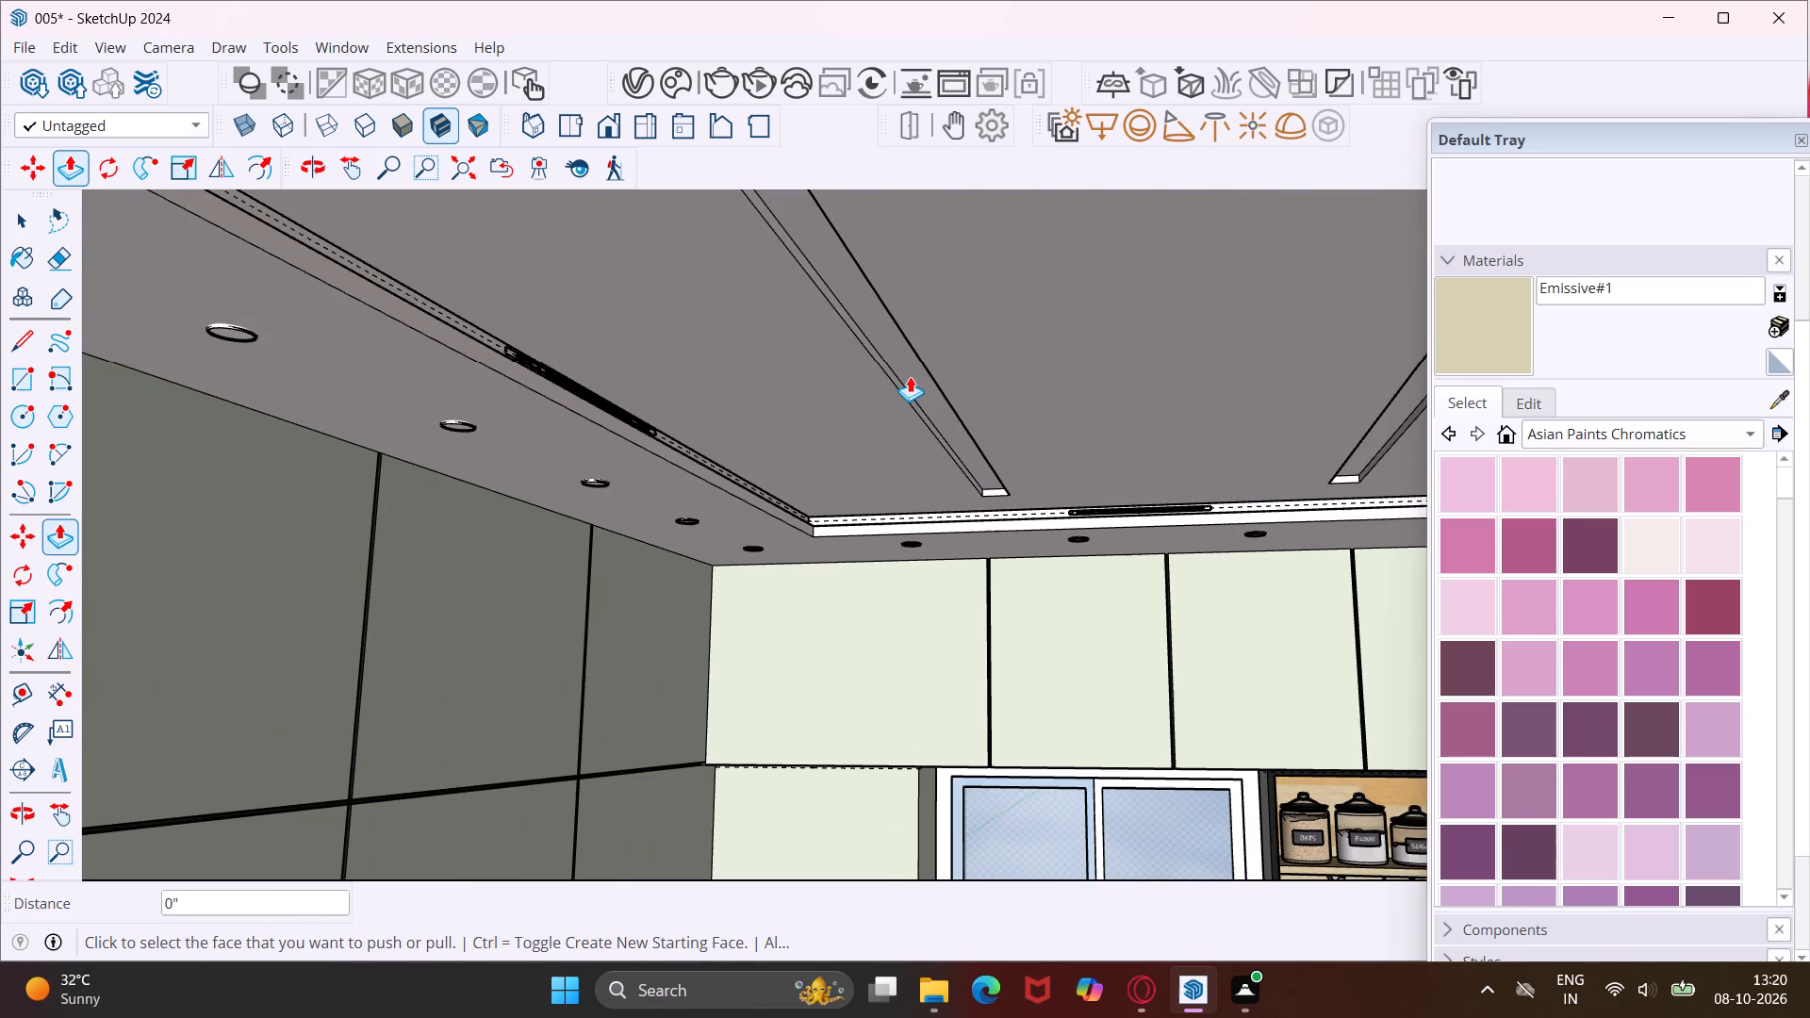
key("Escape")
key("space")
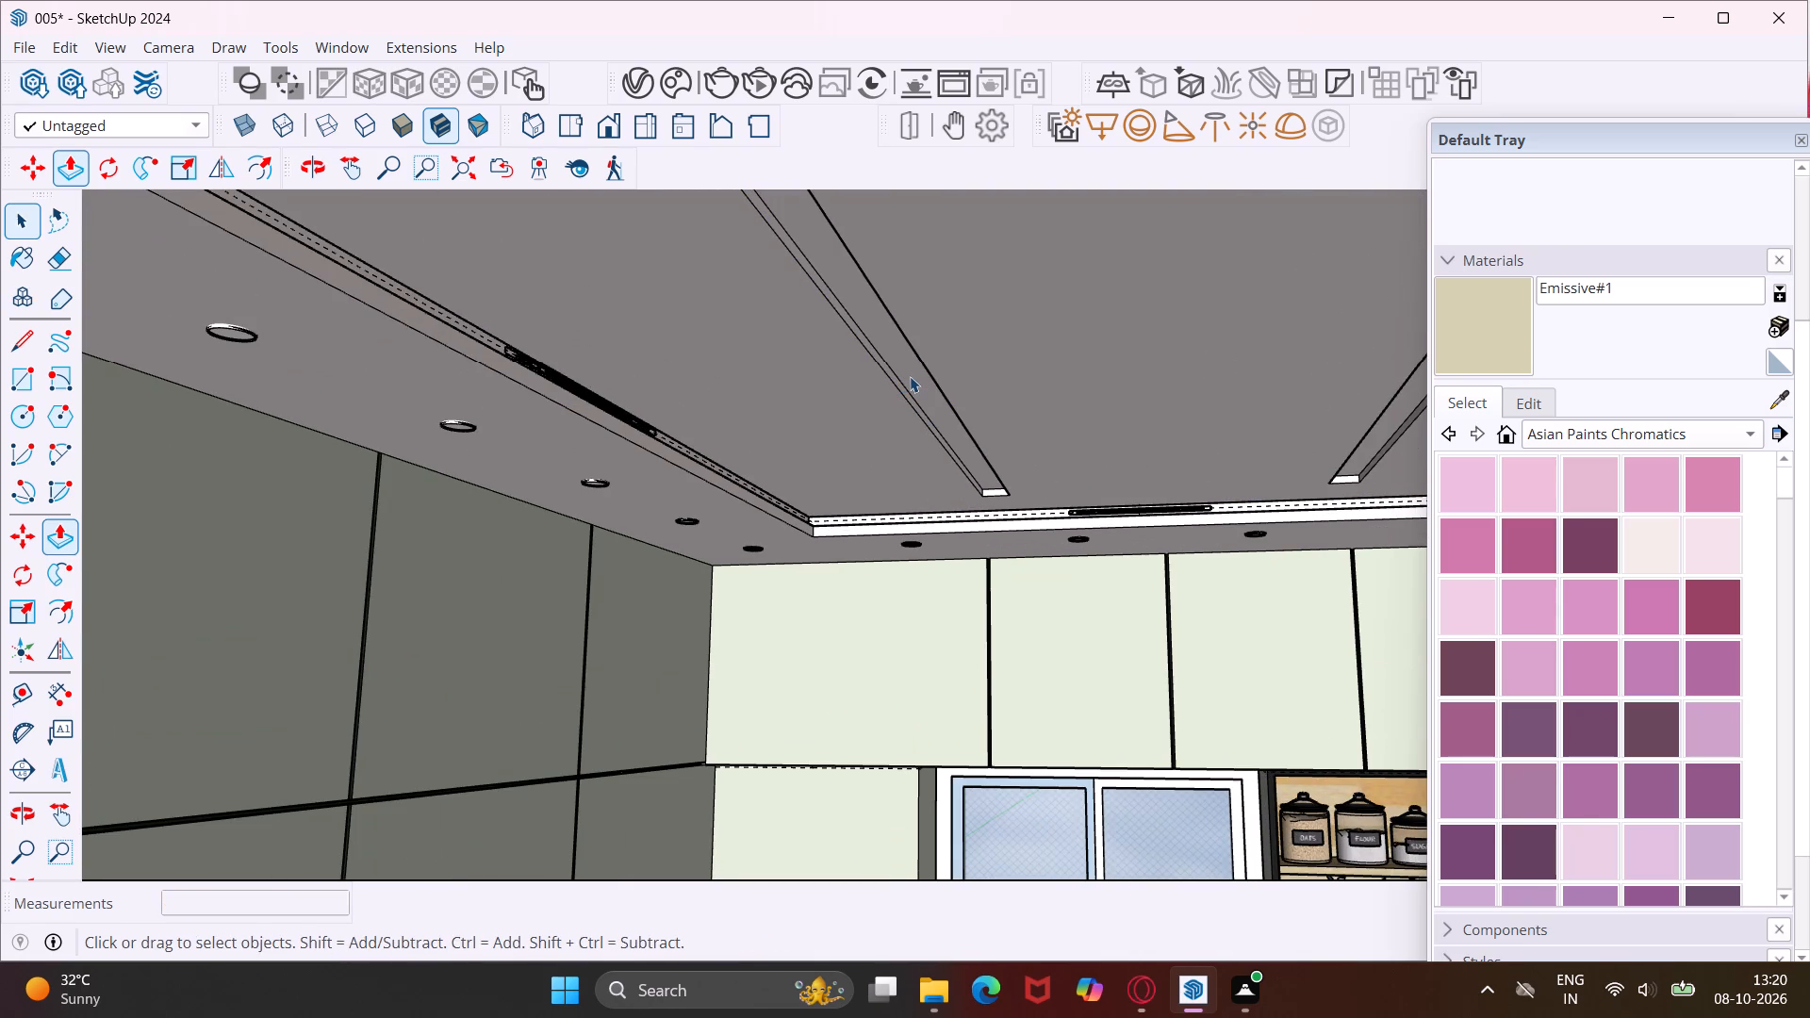
Paint the side and end walls of the recessed strip nearer the tall cabinets with 0209 AP 9428 SKY PINK.
left_click(910, 376)
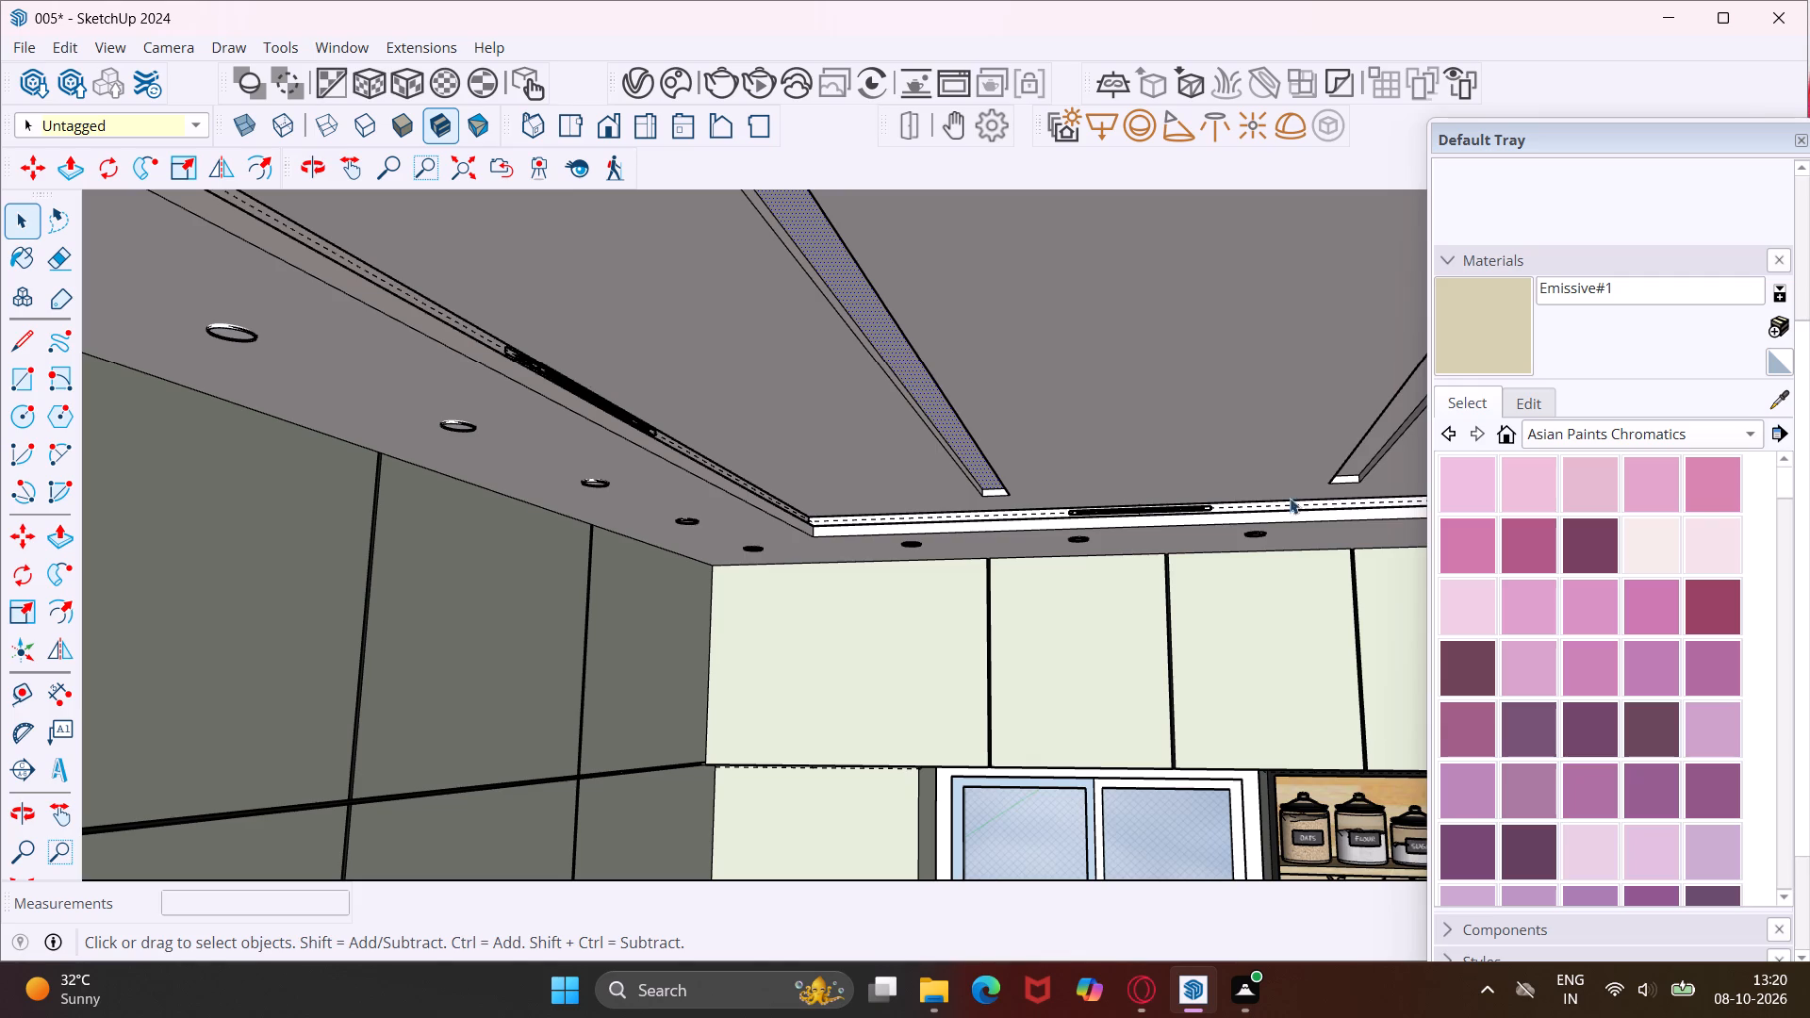
left_click(1653, 559)
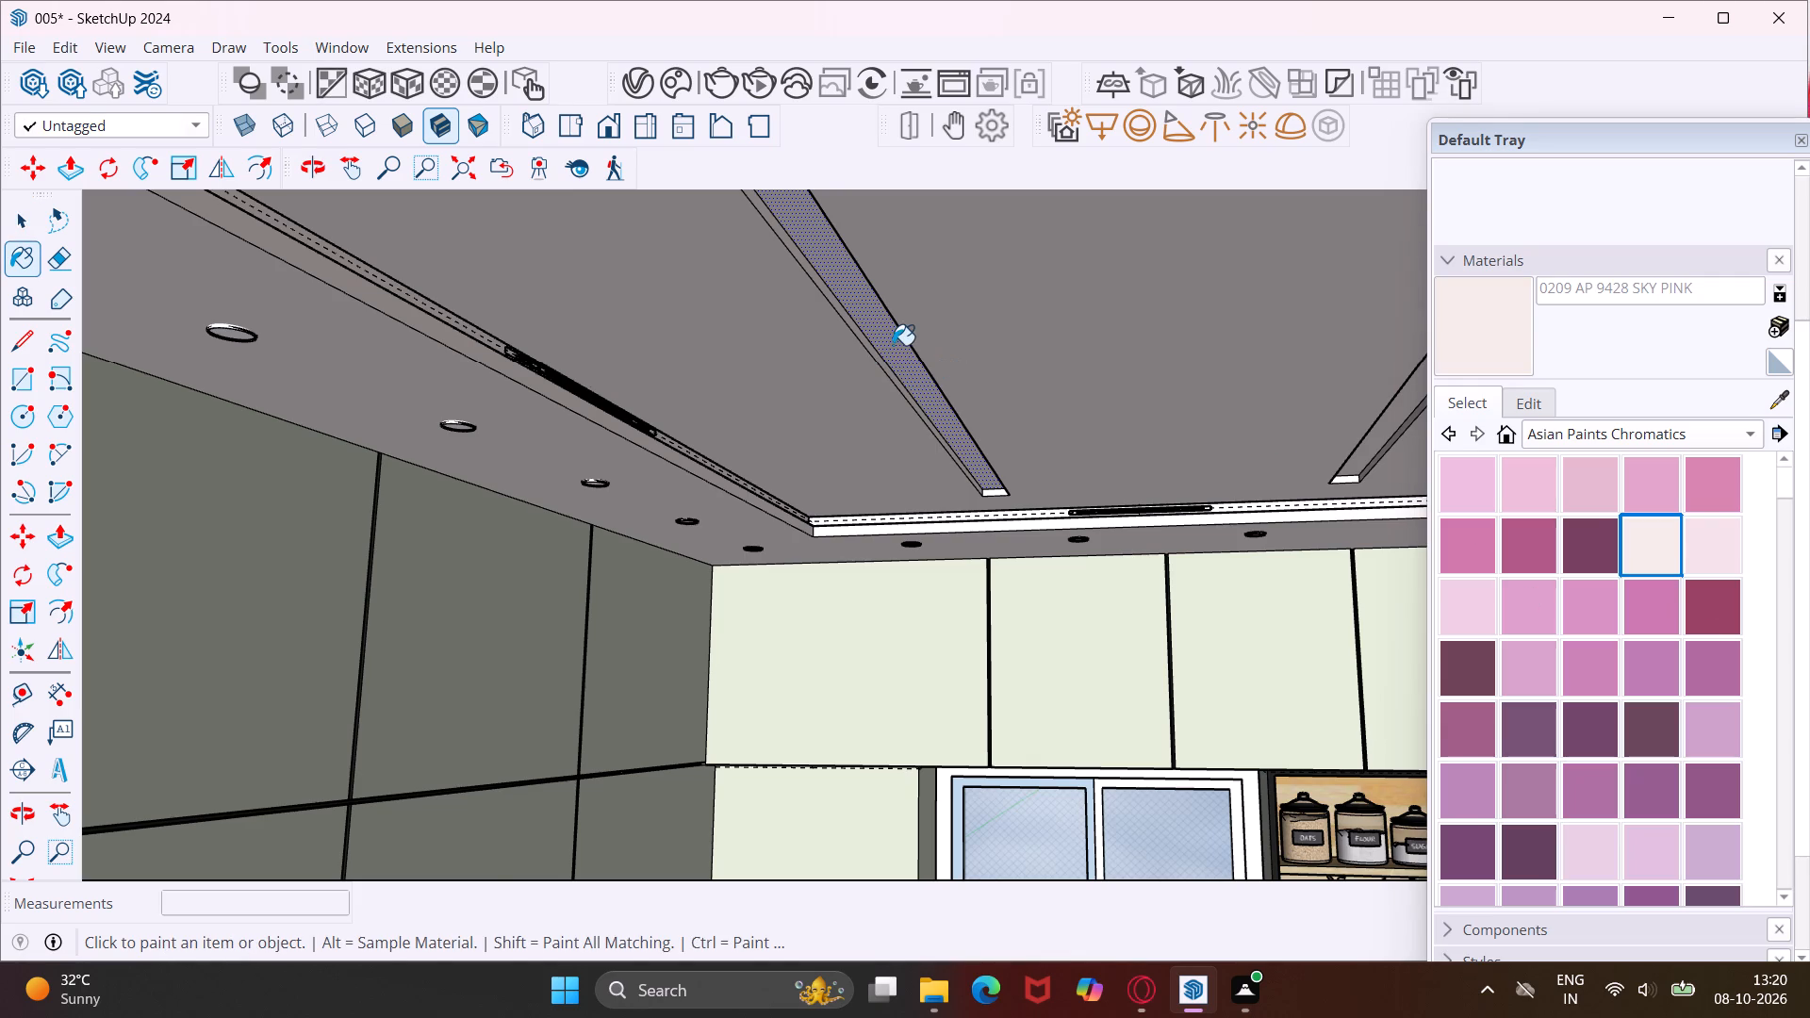
scroll(893, 345, "up", 7)
left_click(886, 338)
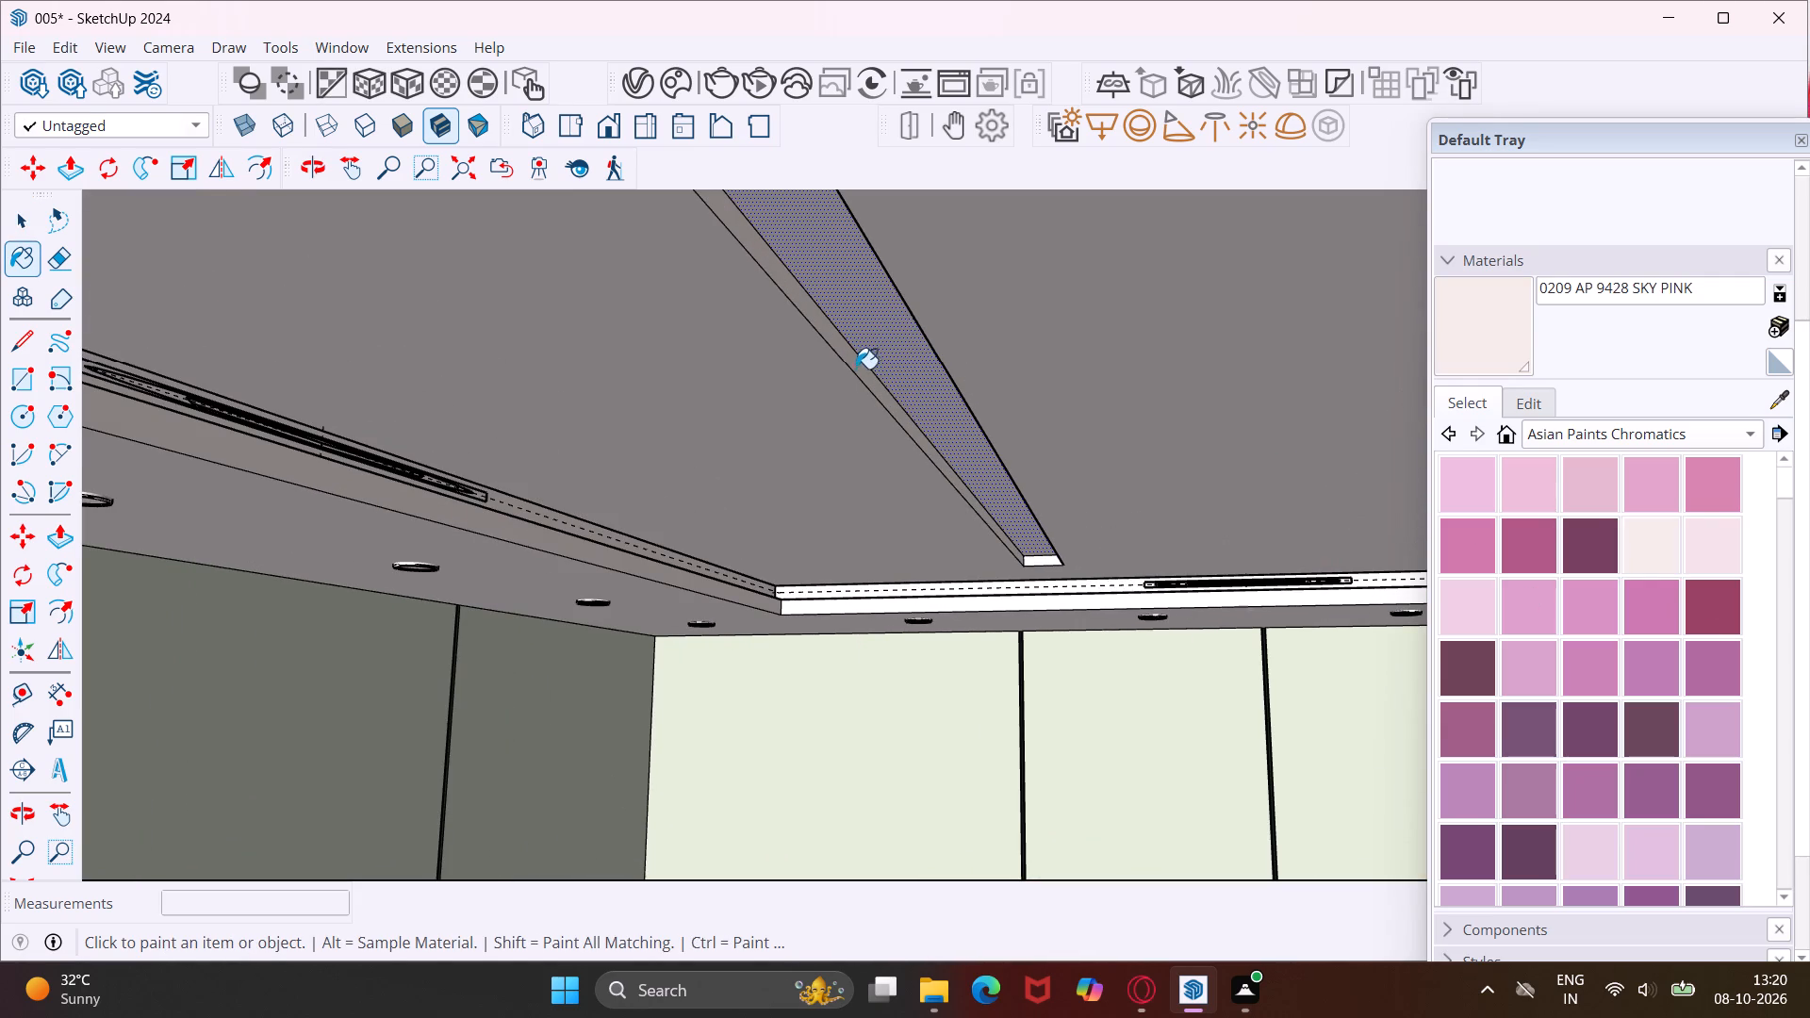
left_click(855, 369)
middle_click_drag(855, 369, 982, 382)
scroll(855, 369, "up", 1)
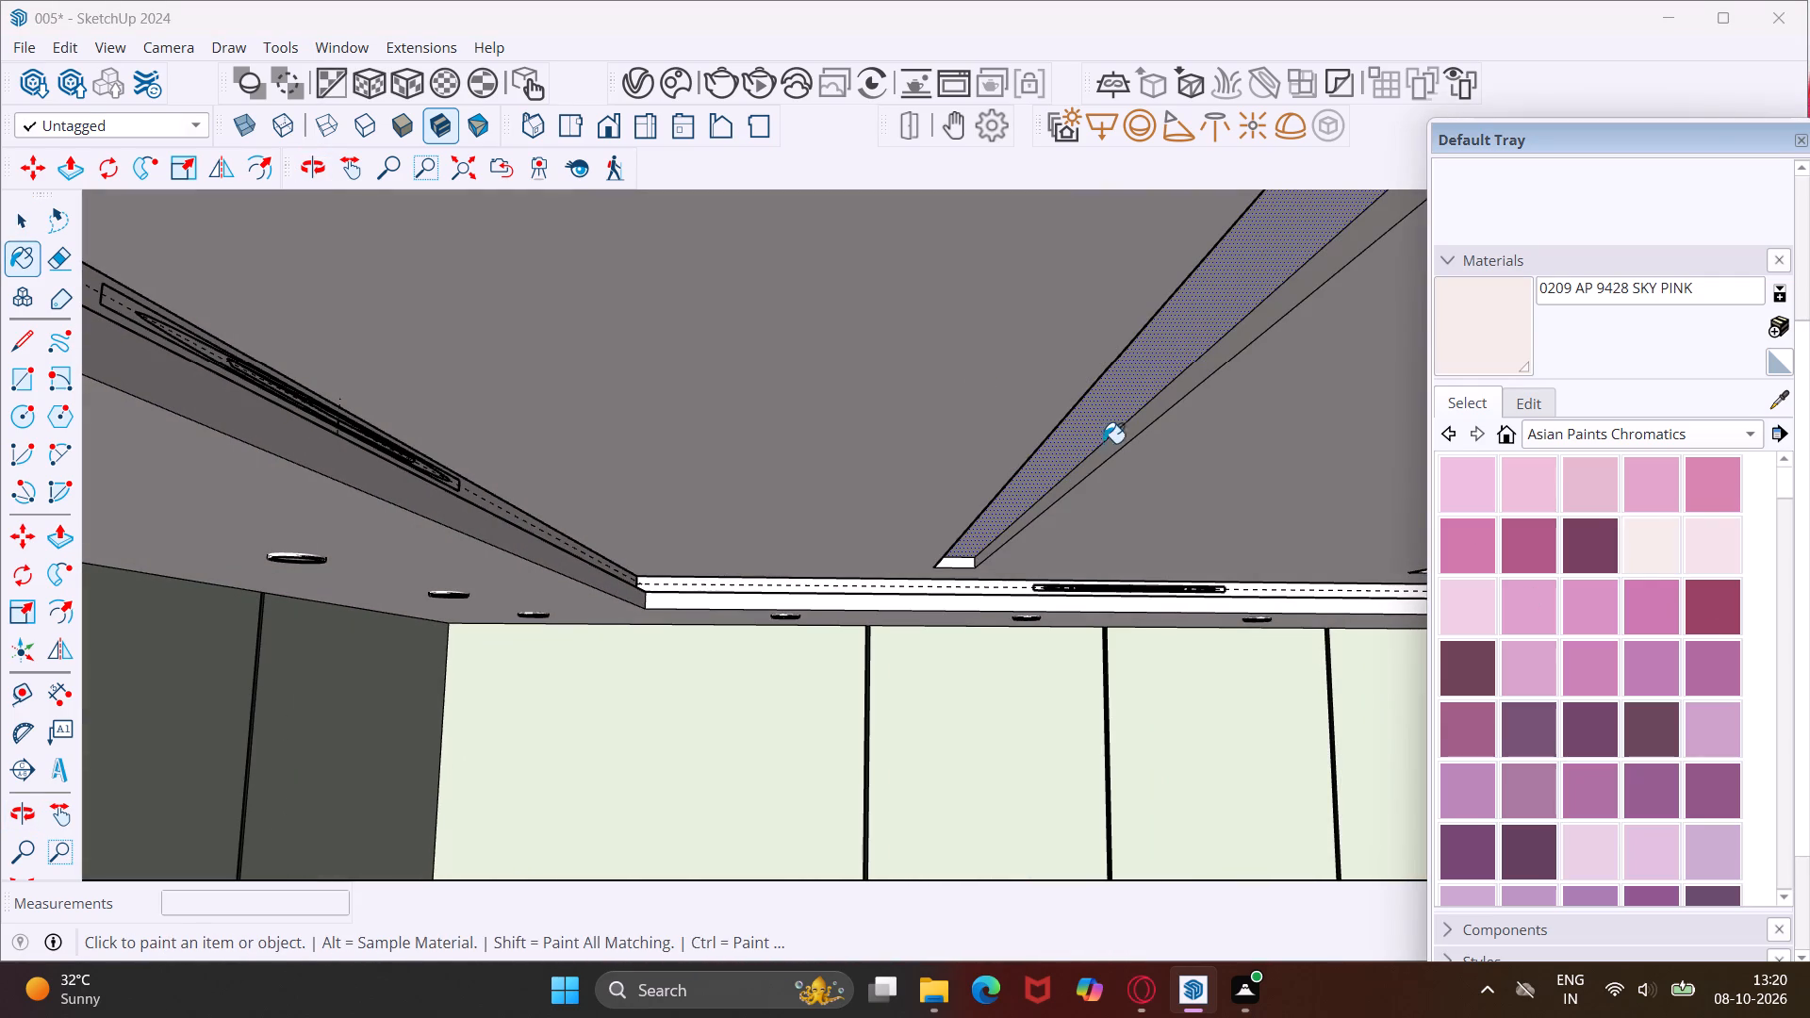
left_click(1111, 447)
scroll(962, 560, "up", 6)
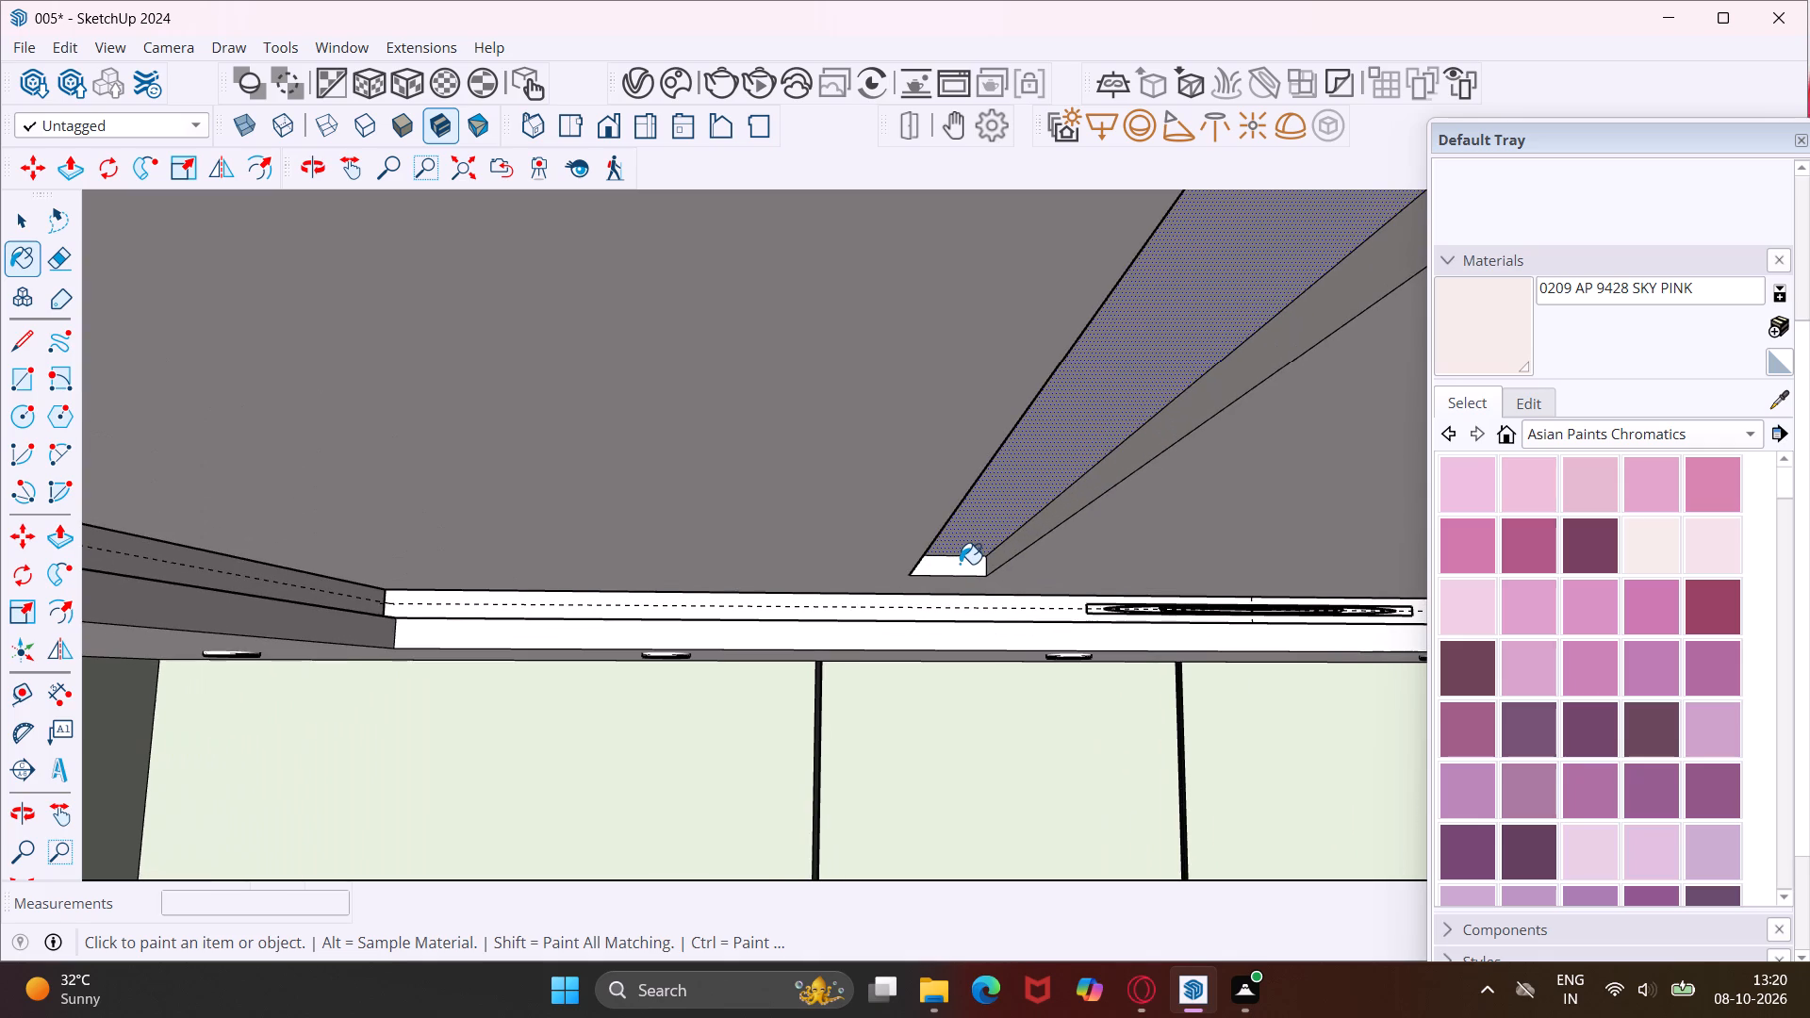
left_click(960, 564)
middle_click_drag(960, 564, 864, 550)
scroll(864, 550, "down", 5)
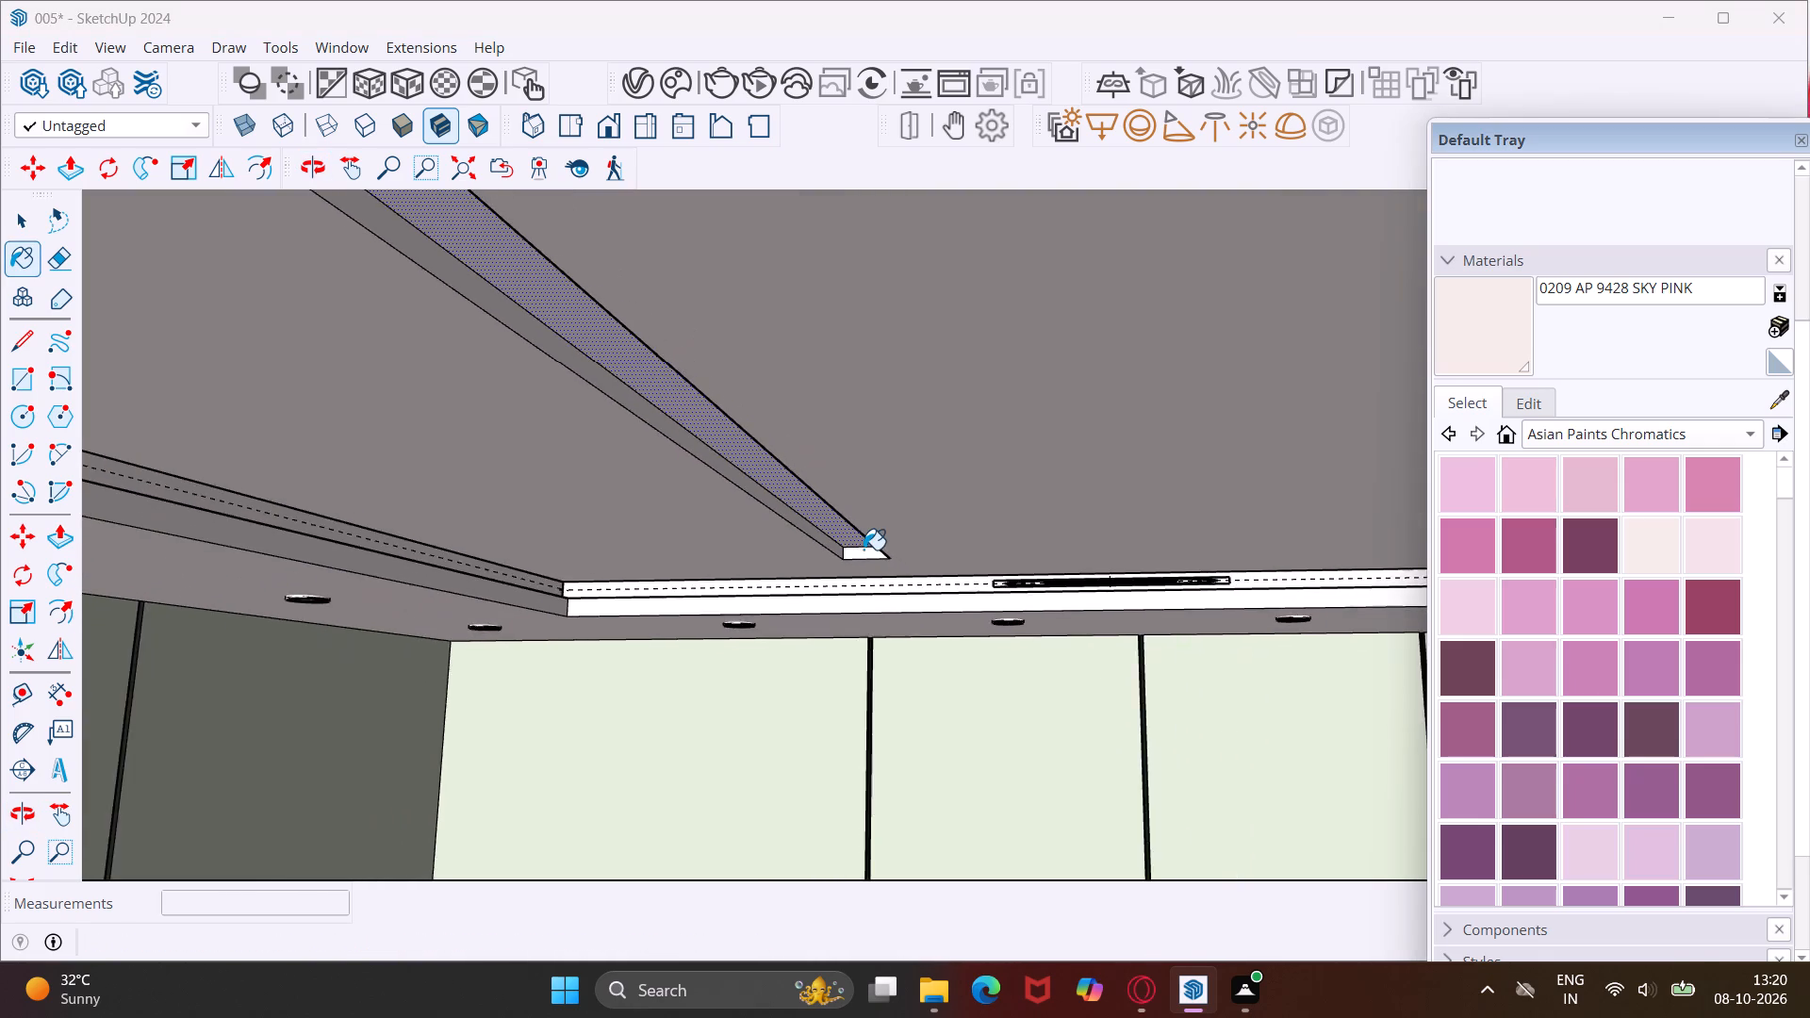
Paint the side and end walls of the recessed strip farther from the tall cabinets with 0209 AP 9428 SKY PINK.
scroll(864, 550, "down", 7)
scroll(1193, 522, "up", 3)
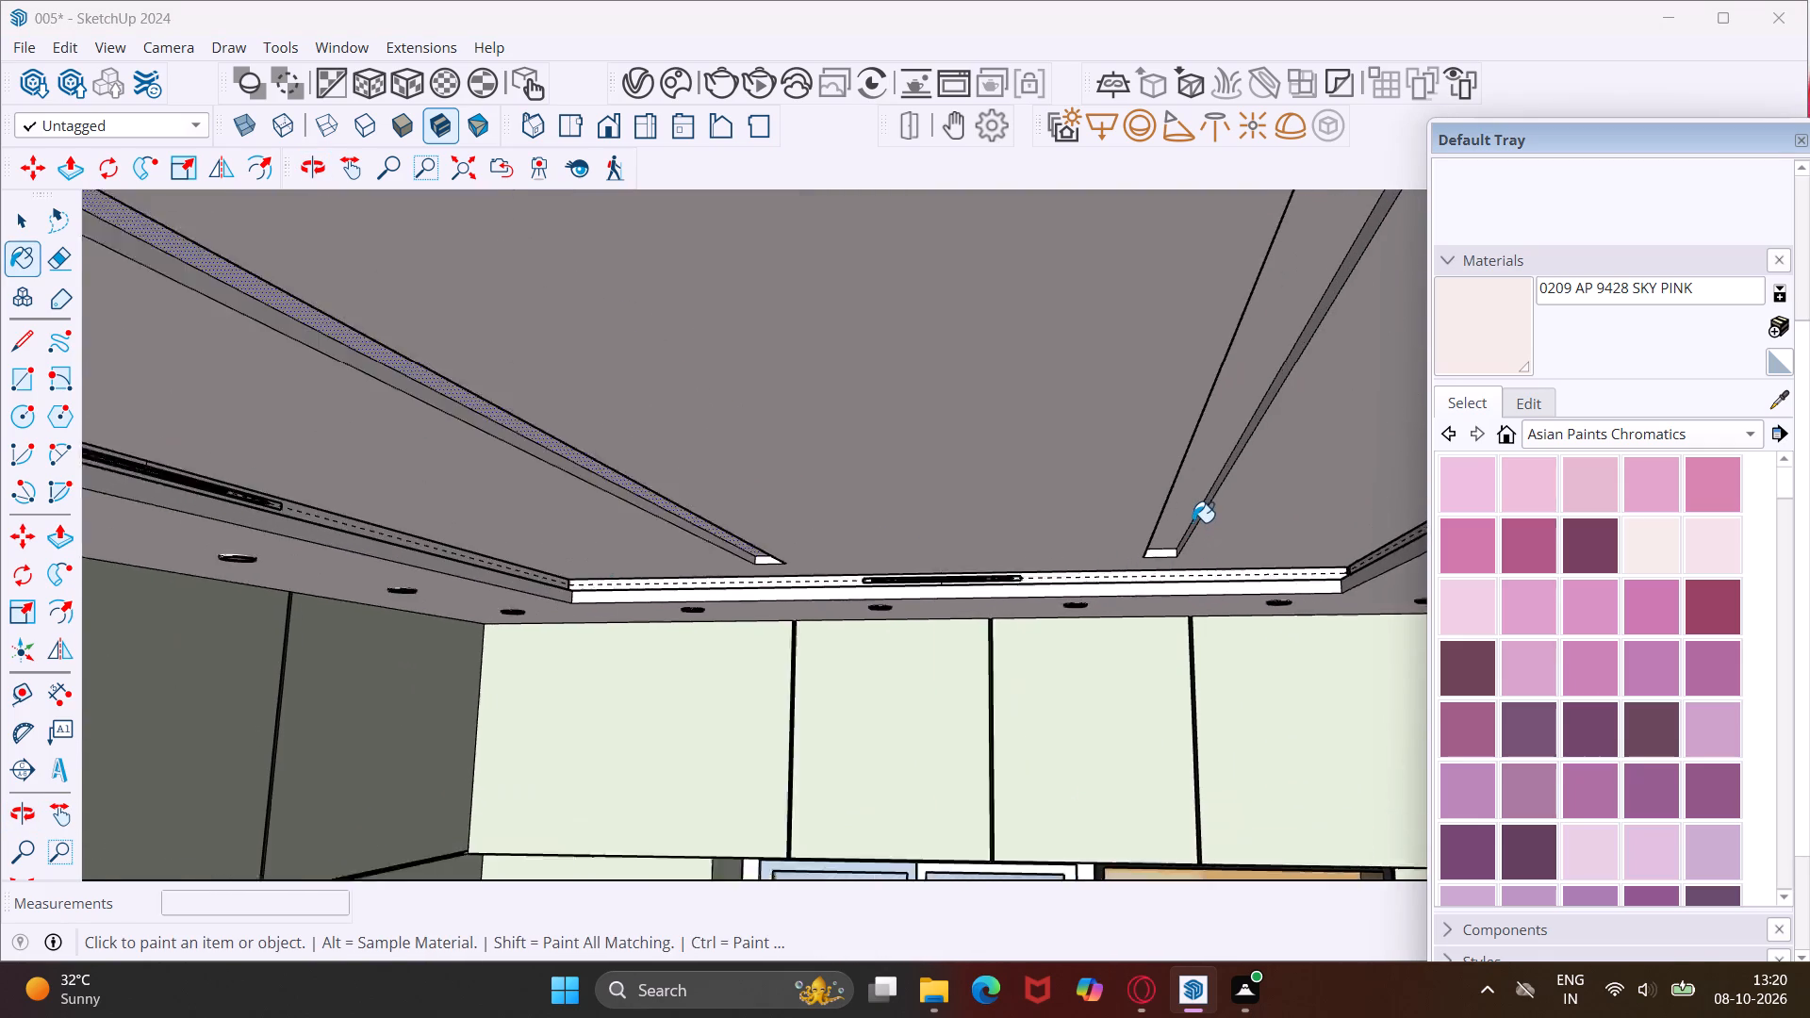
scroll(1193, 522, "up", 5)
left_click(1190, 508)
left_click(1161, 569)
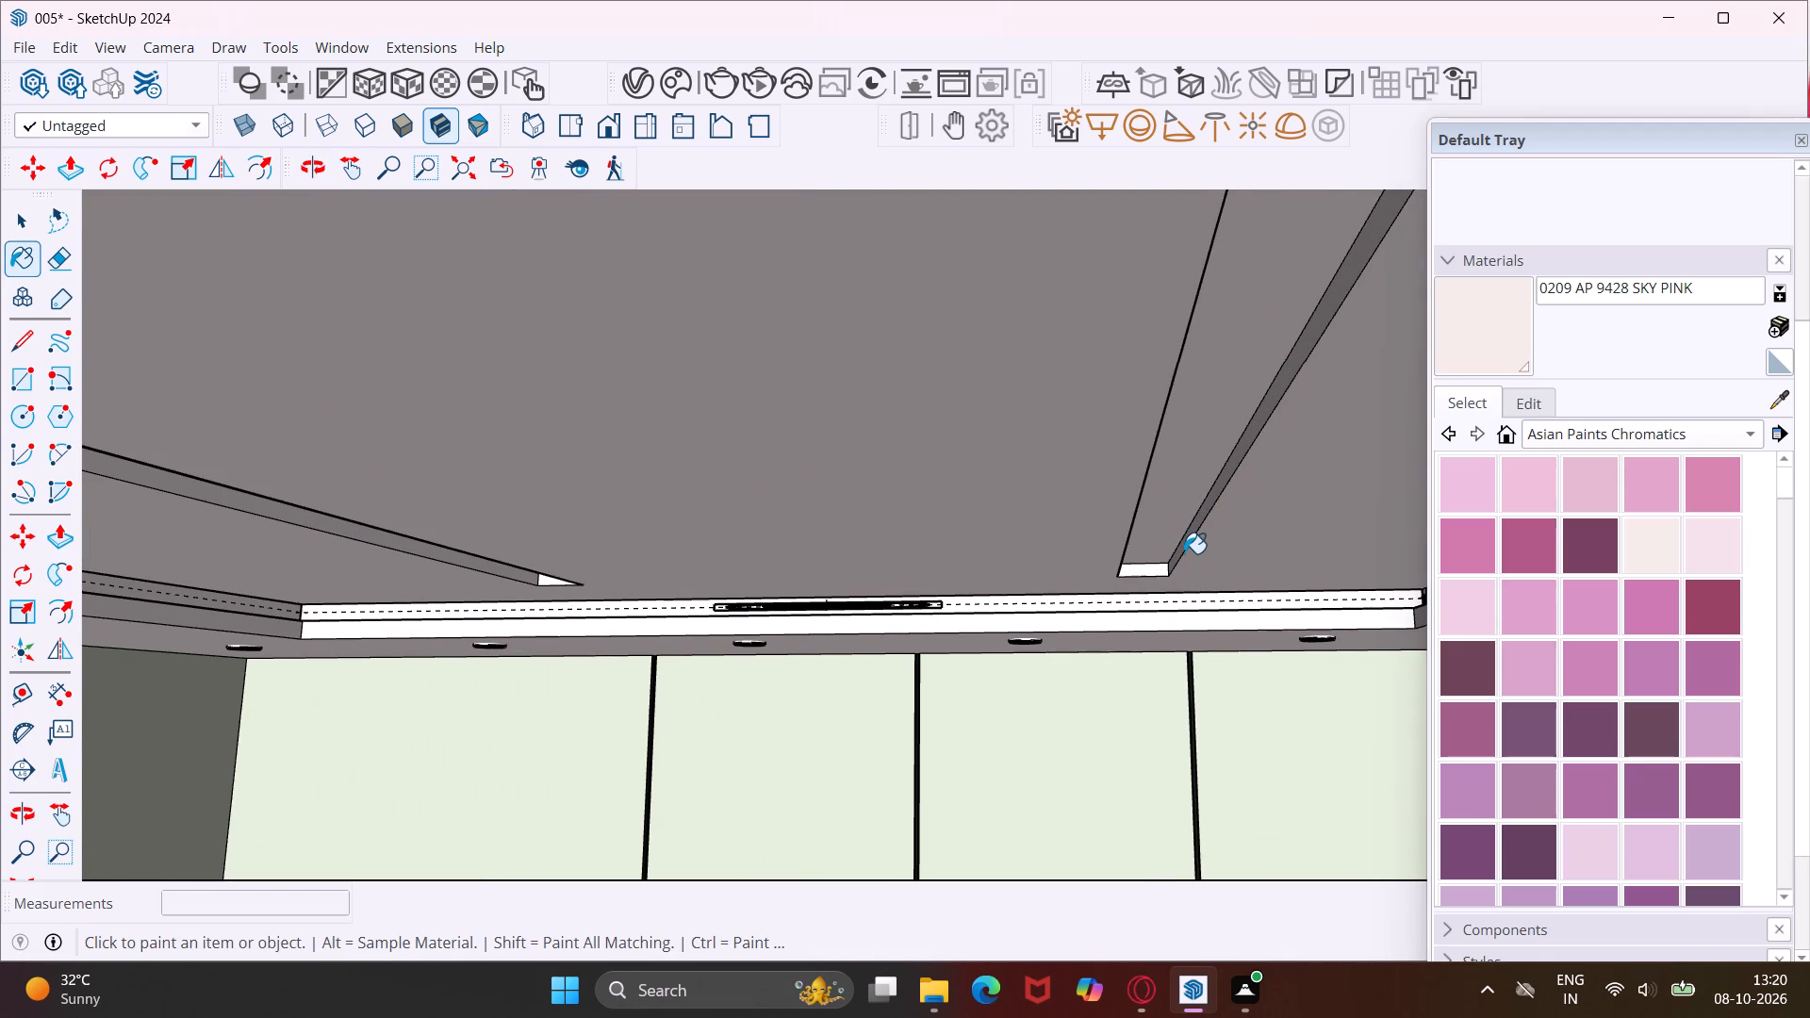
left_click(1187, 536)
middle_click_drag(1187, 536, 1097, 541)
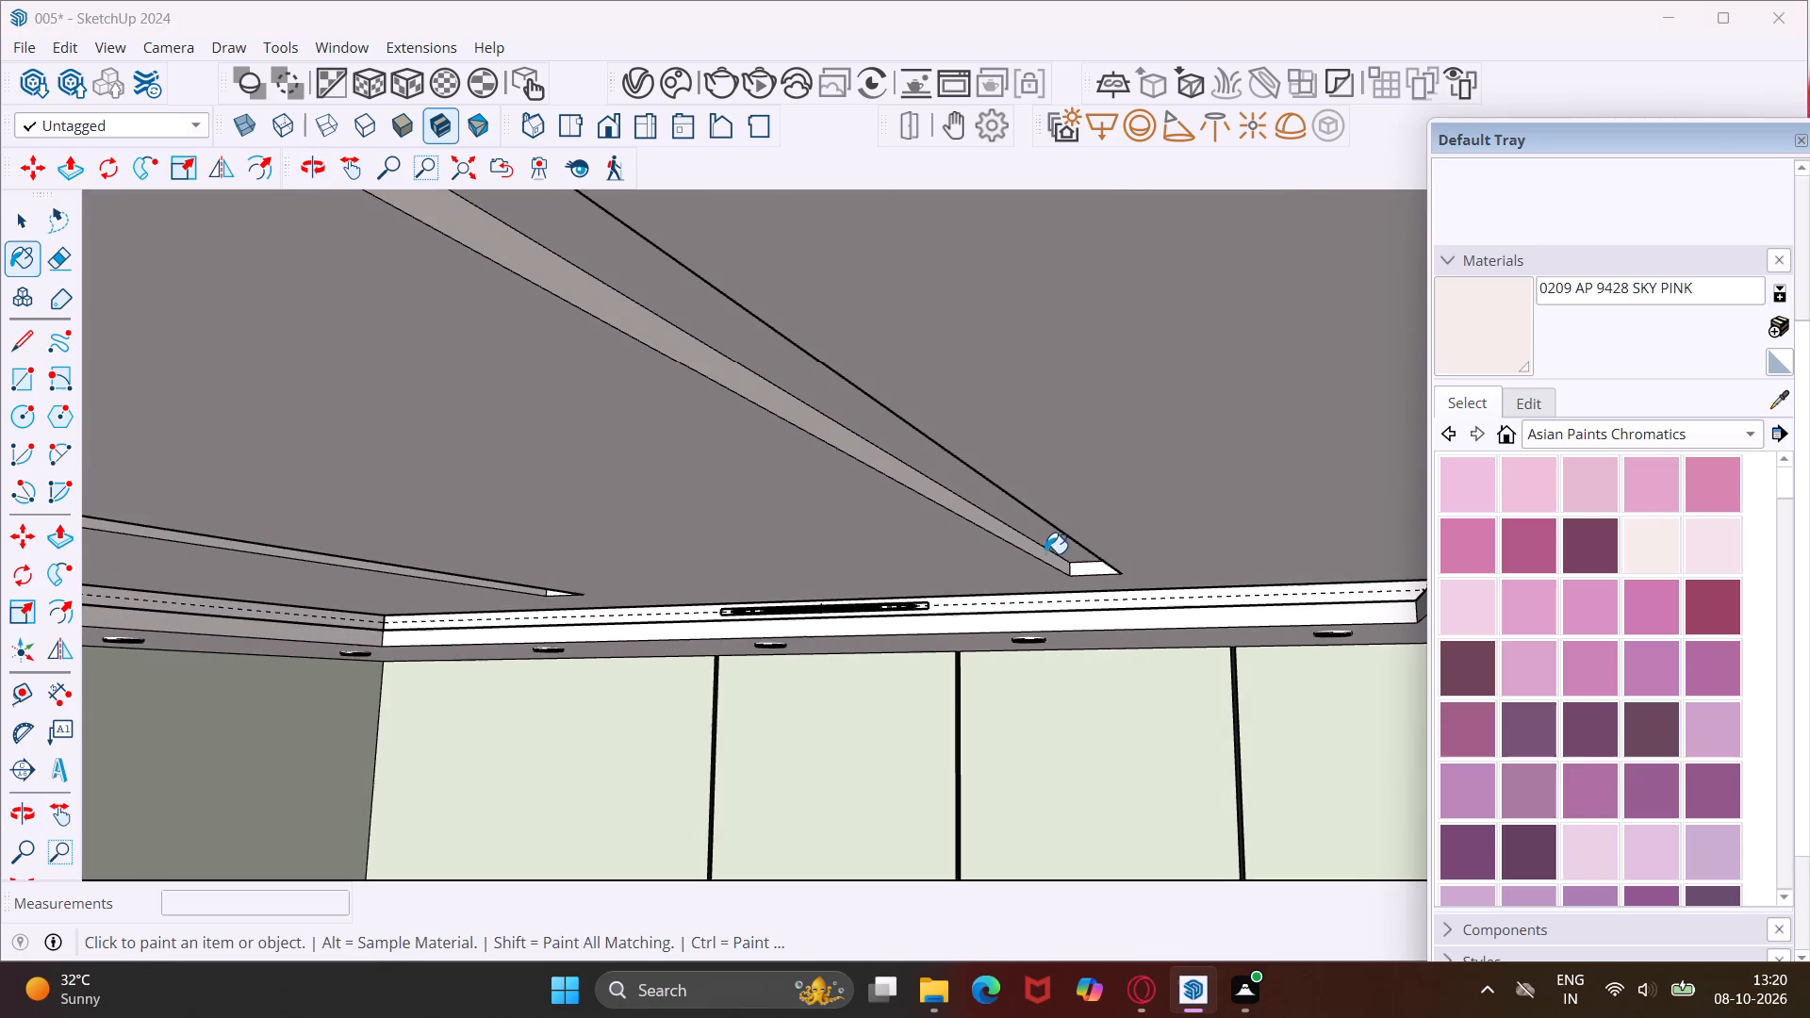
left_click(1037, 551)
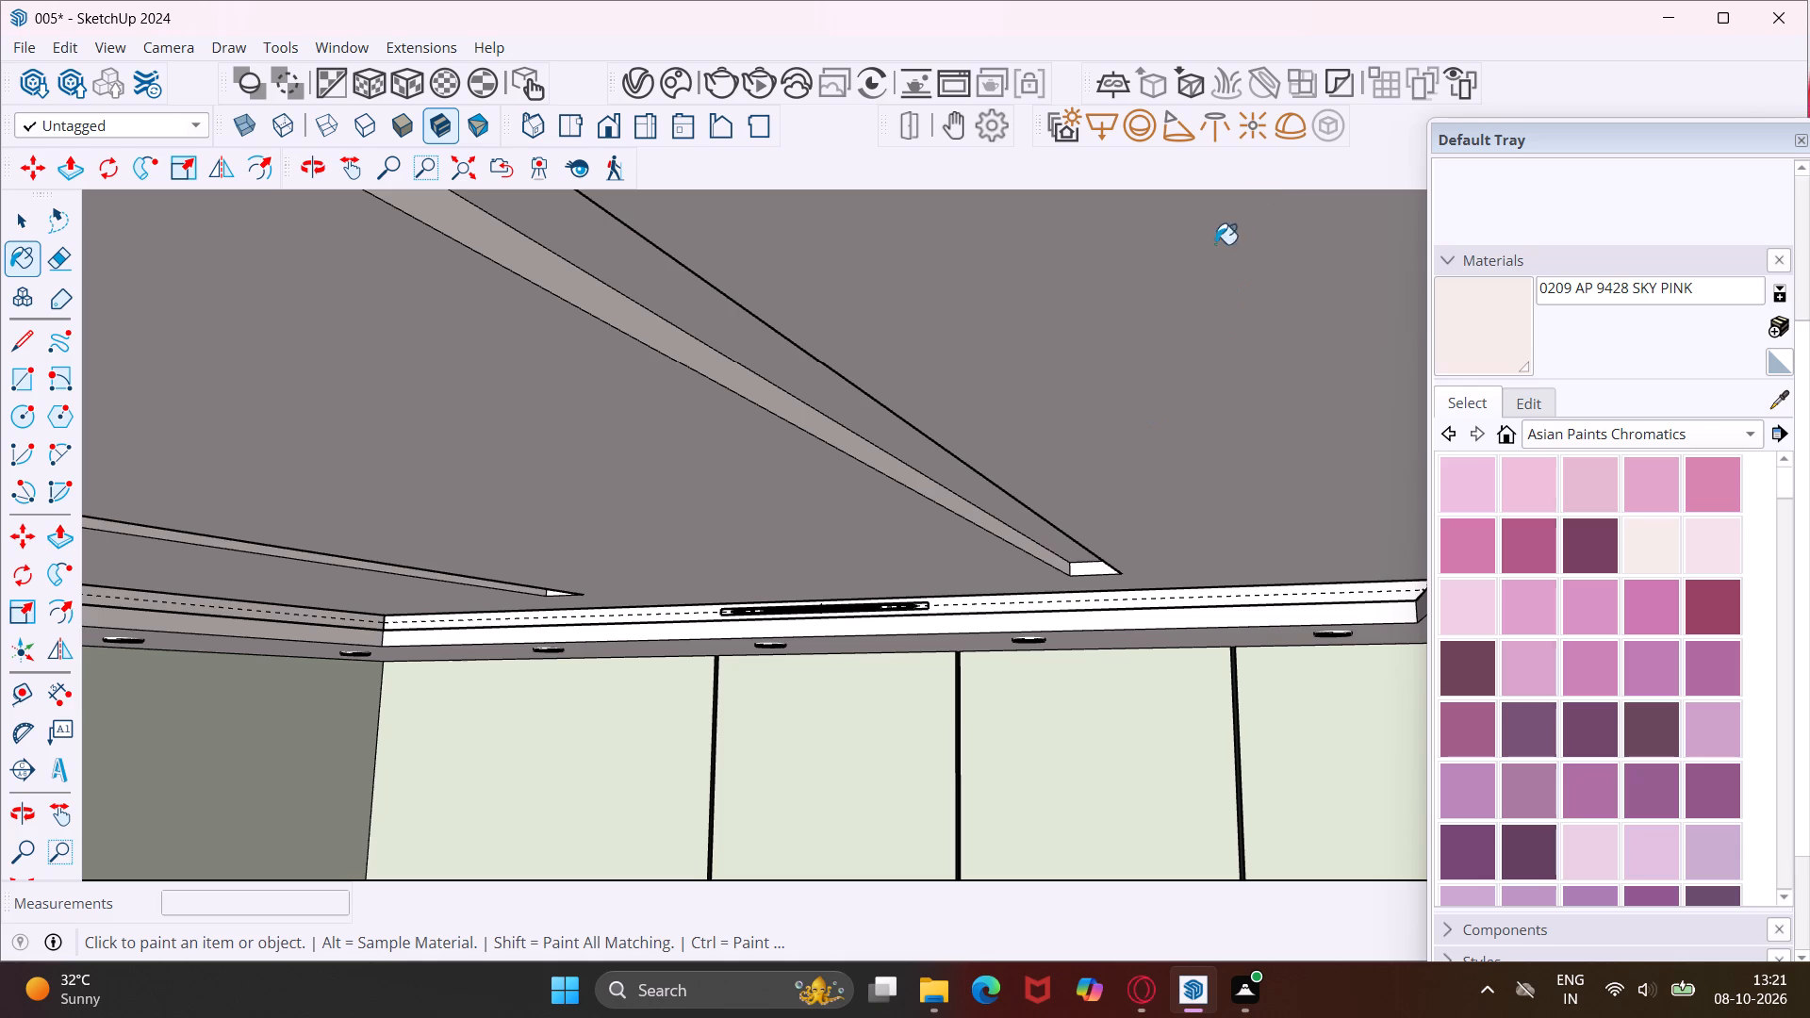
key("Escape")
key("space")
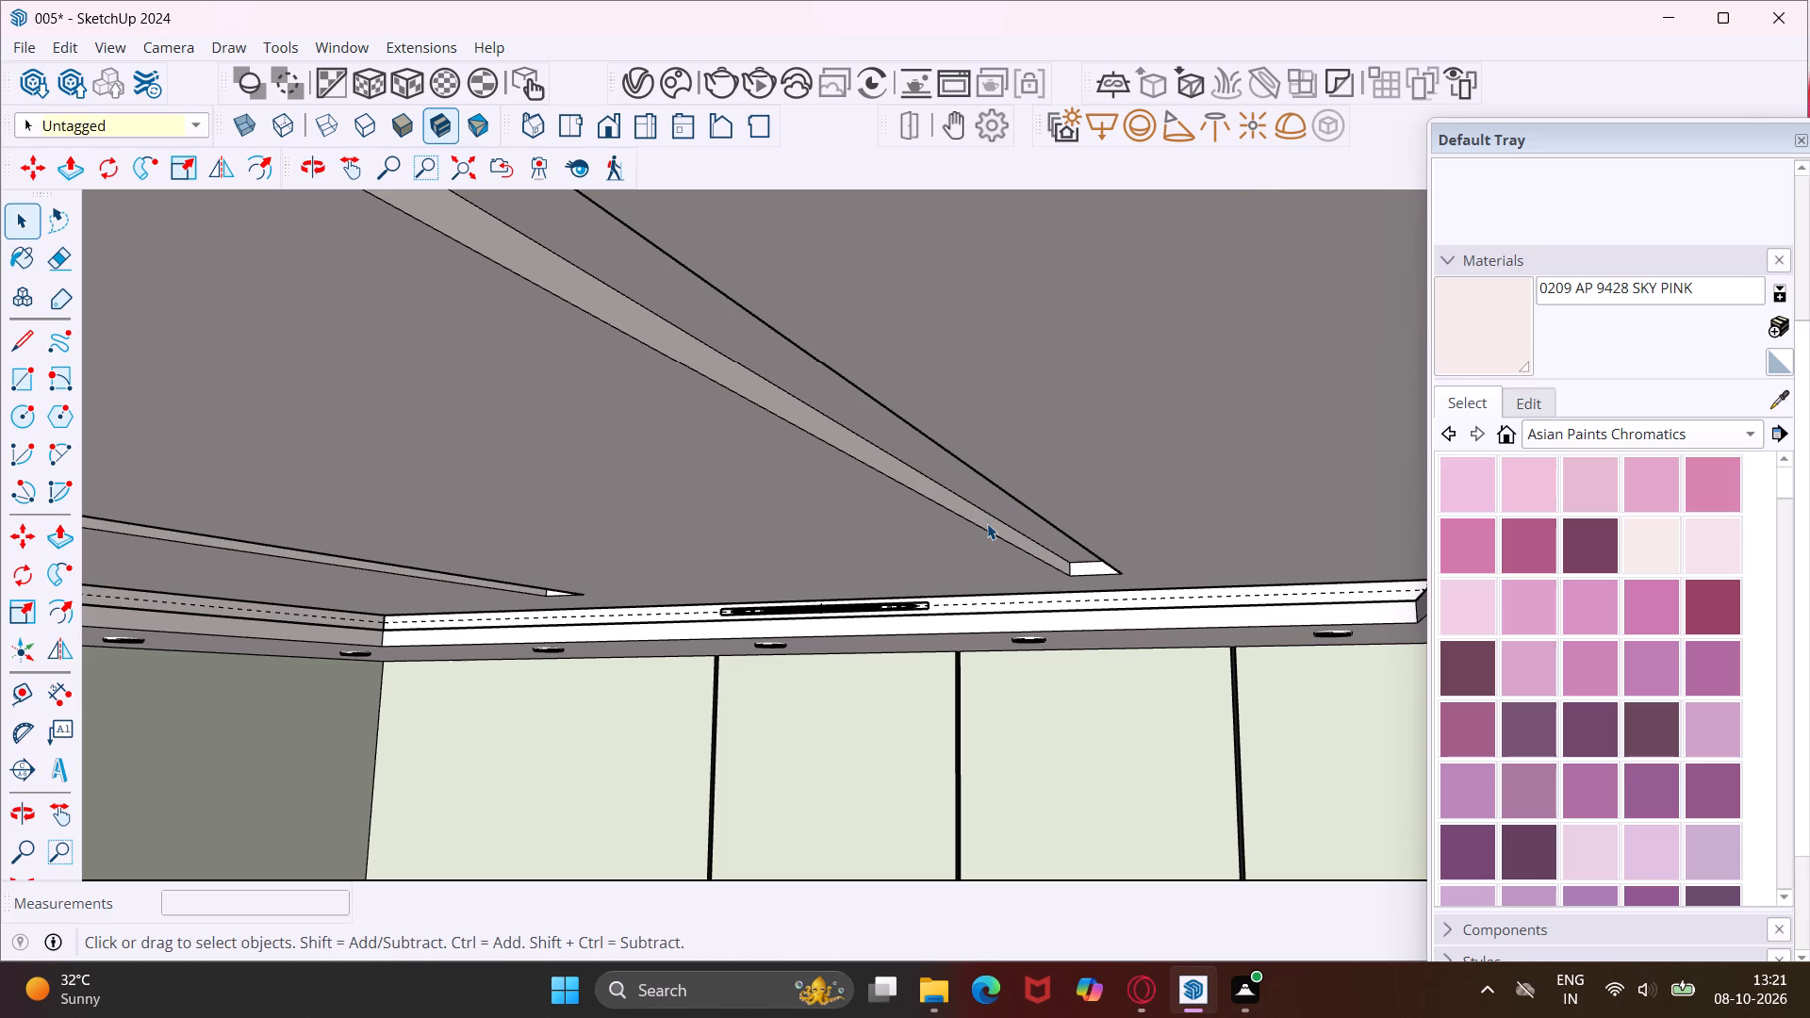
Make a group from the inner face of the recessed strip farther from the tall cabinets.
left_click(977, 504)
left_click(980, 492)
right_click(980, 492)
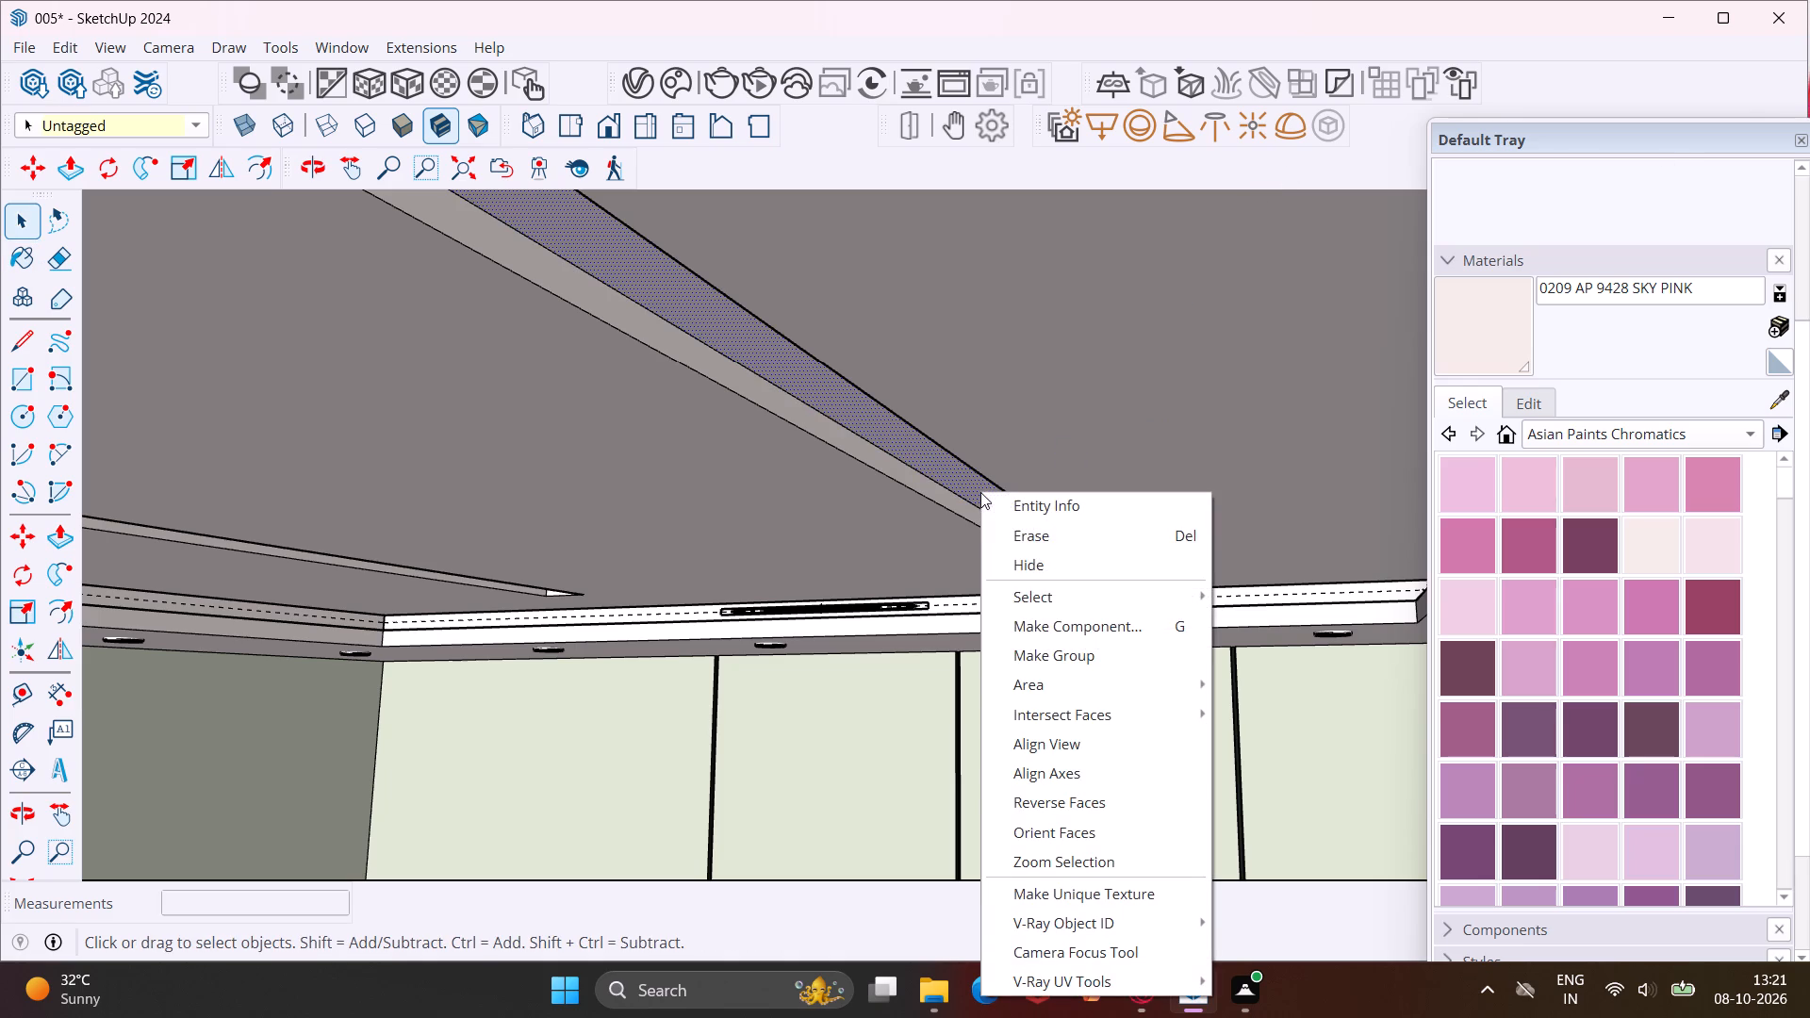
left_click(1083, 648)
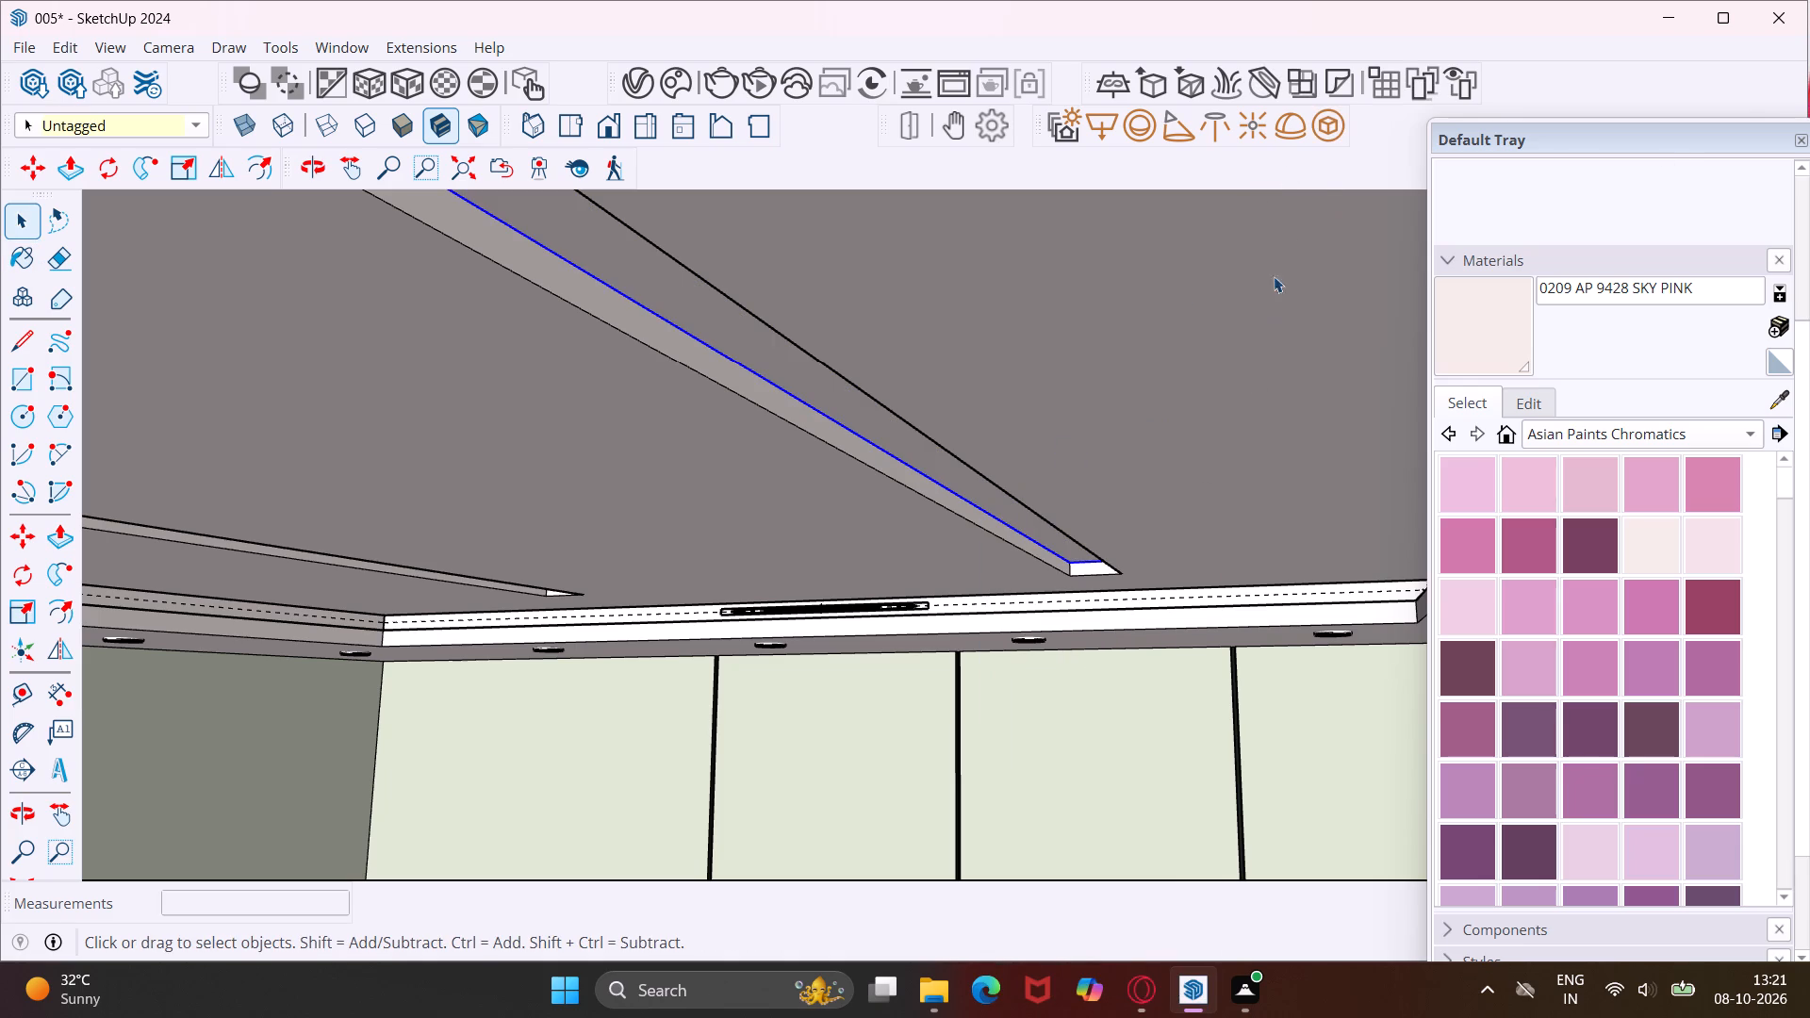
Convert the grouped inner face of the recessed strip farther from the tall cabinets into a V-Ray mesh light.
left_click(1329, 117)
Group the inner face of the recessed strip nearer the tall cabinets and convert it into a V-Ray mesh light.
middle_click_drag(963, 472, 1101, 470)
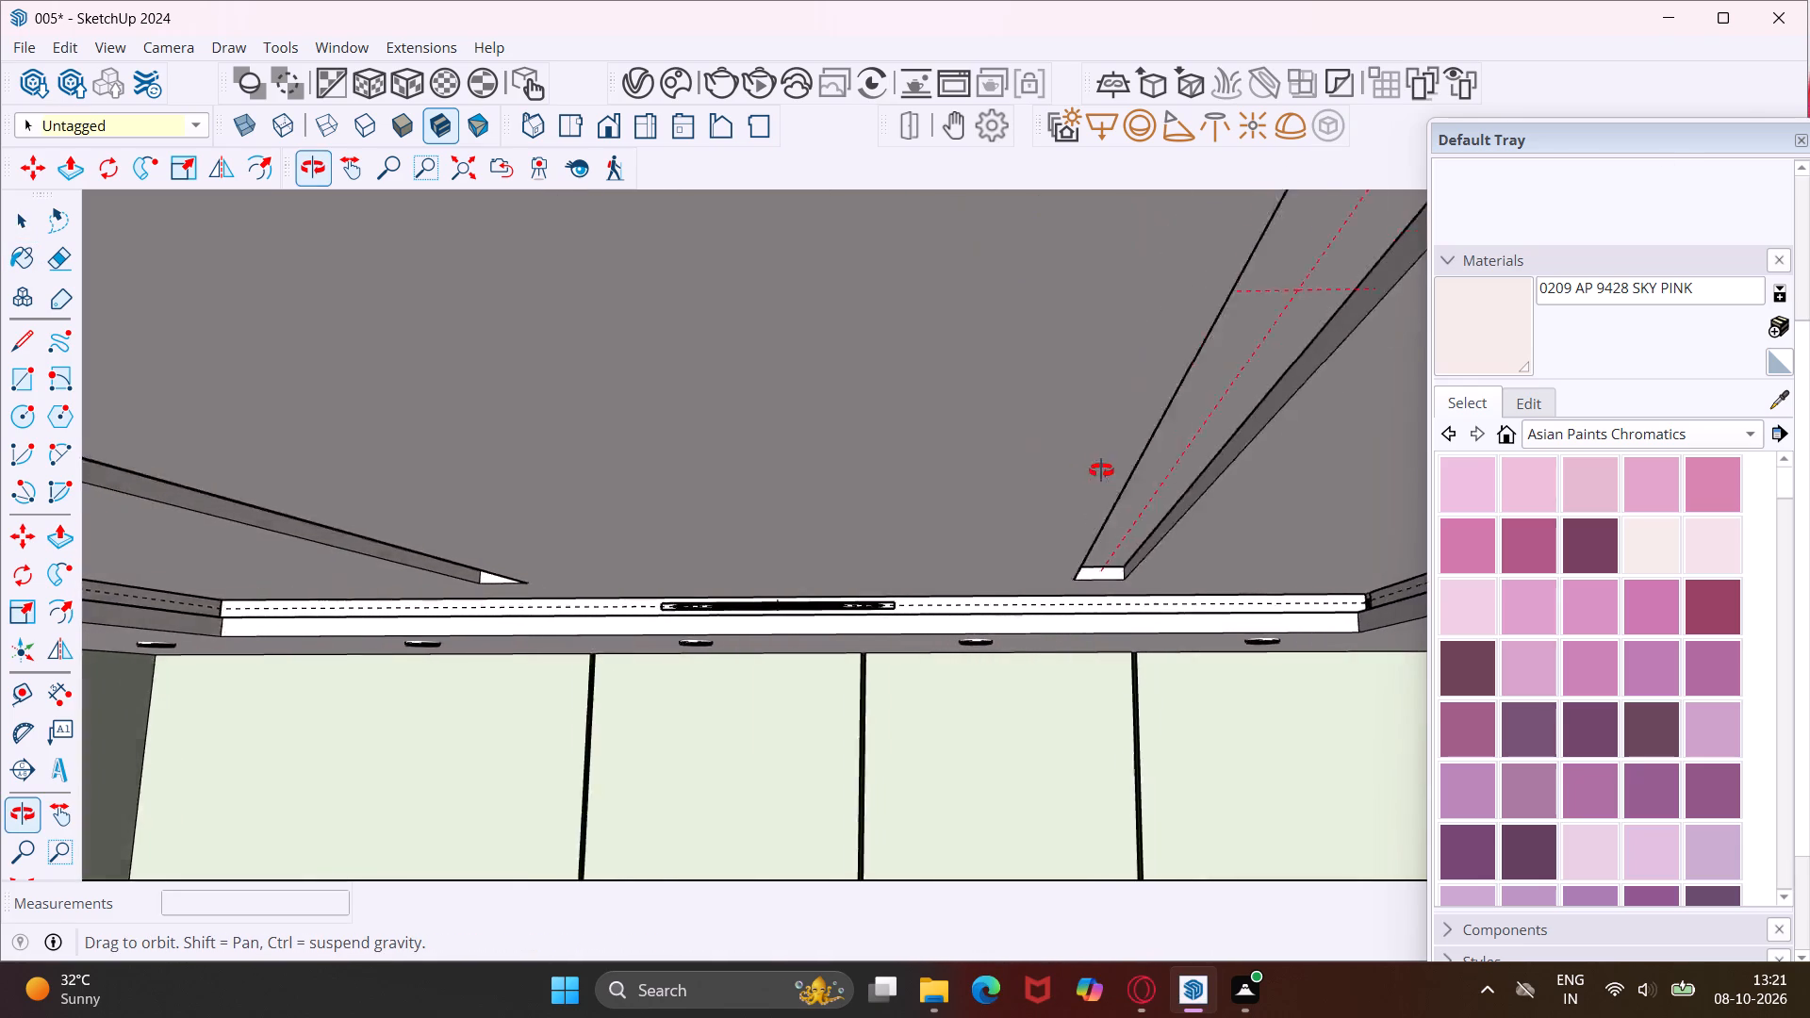
middle_click_drag(1101, 470, 1193, 472)
middle_click_drag(397, 536, 436, 529)
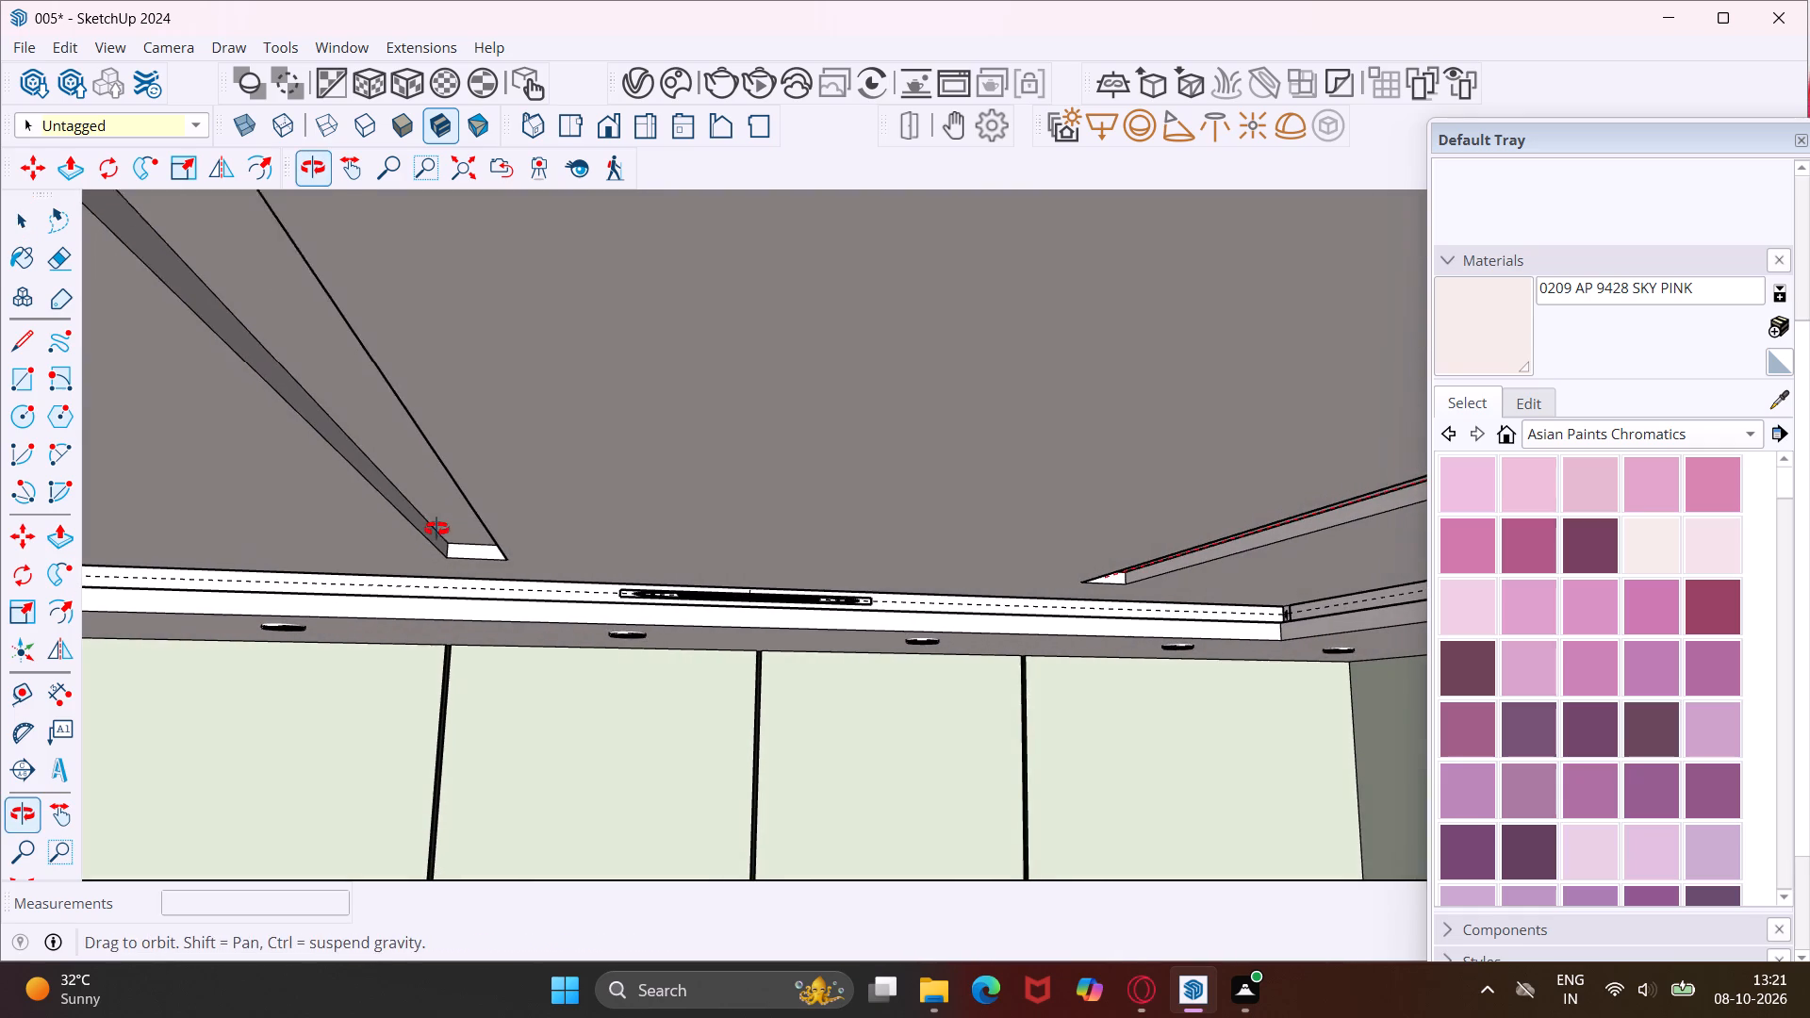
middle_click_drag(436, 529, 437, 529)
left_click(441, 504)
right_click(440, 503)
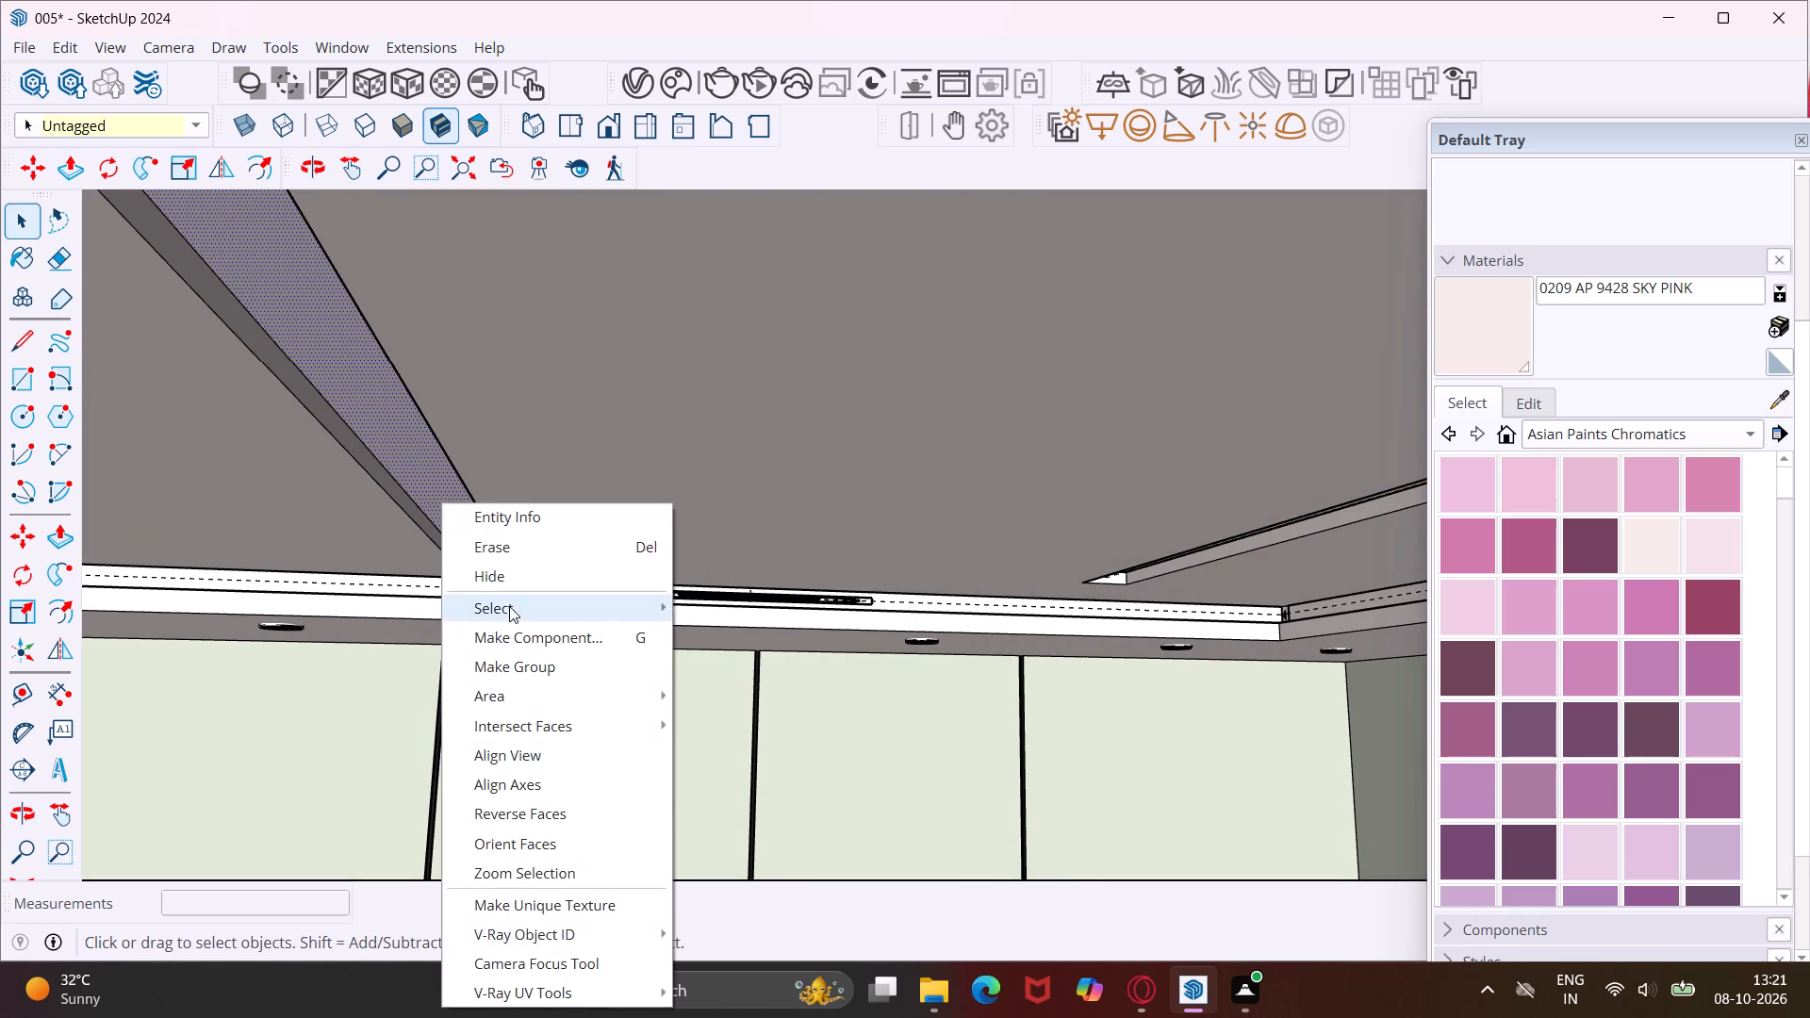
left_click(525, 661)
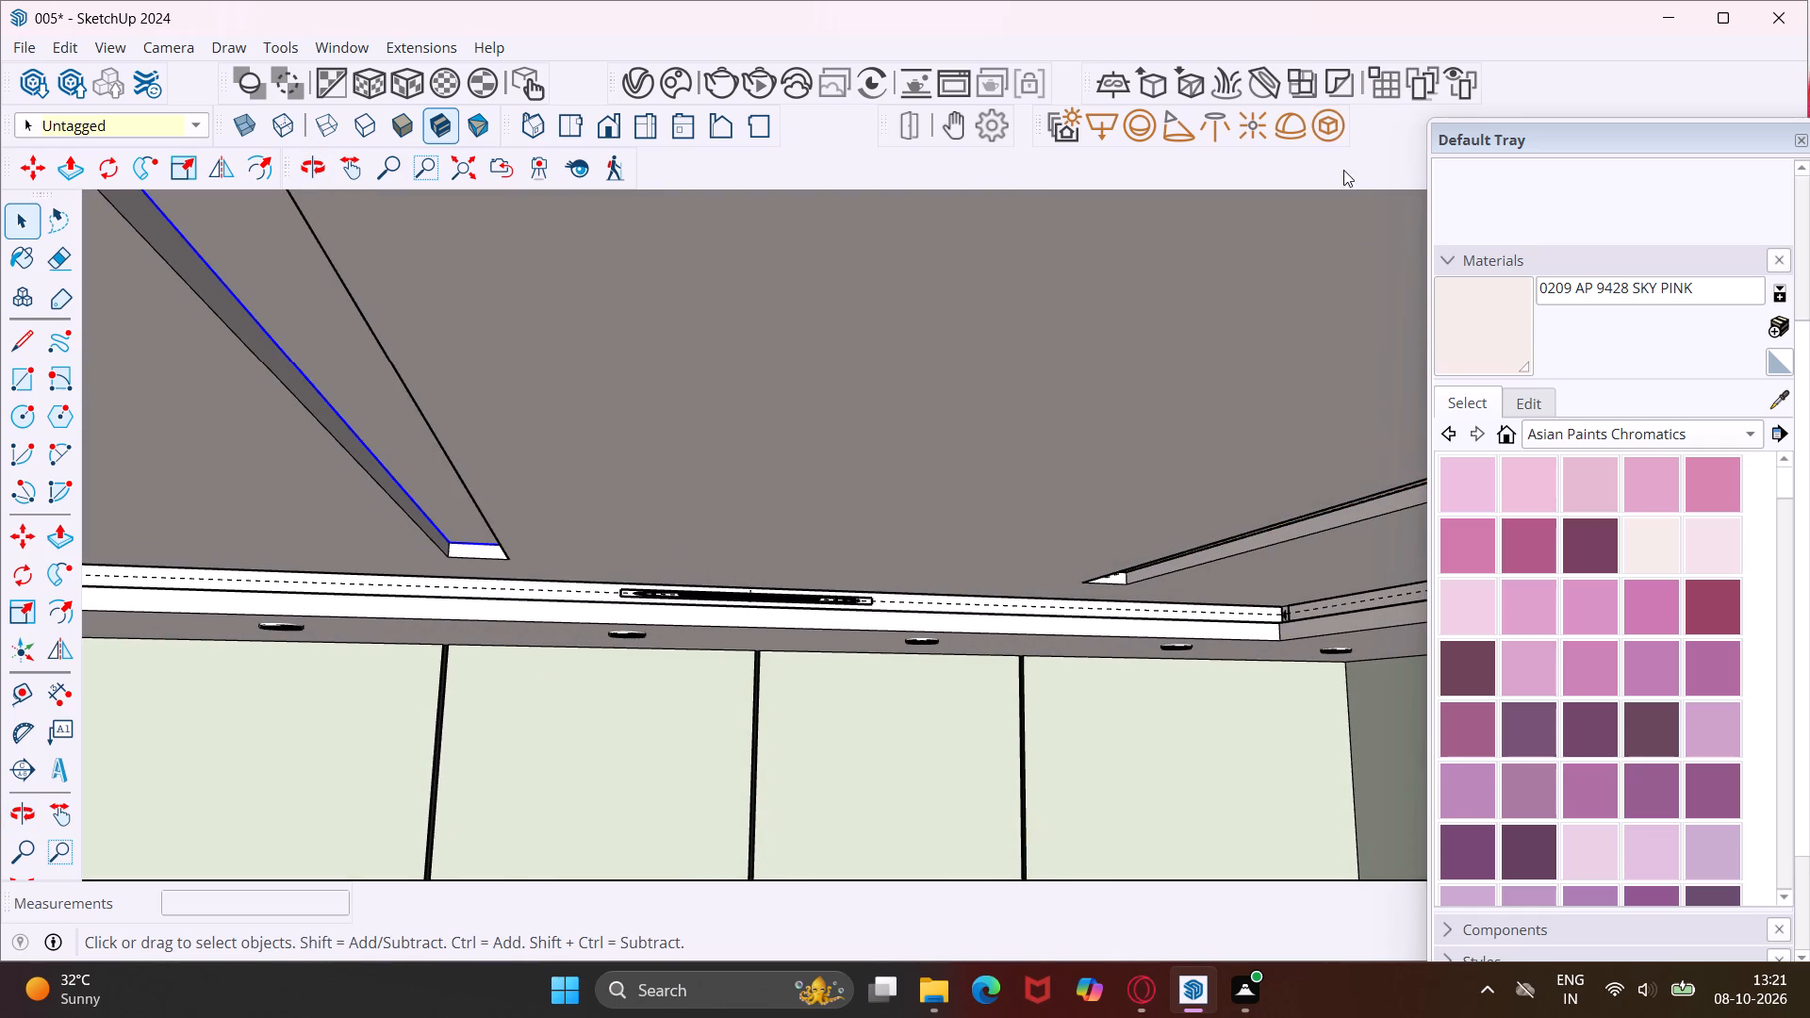
left_click(1328, 134)
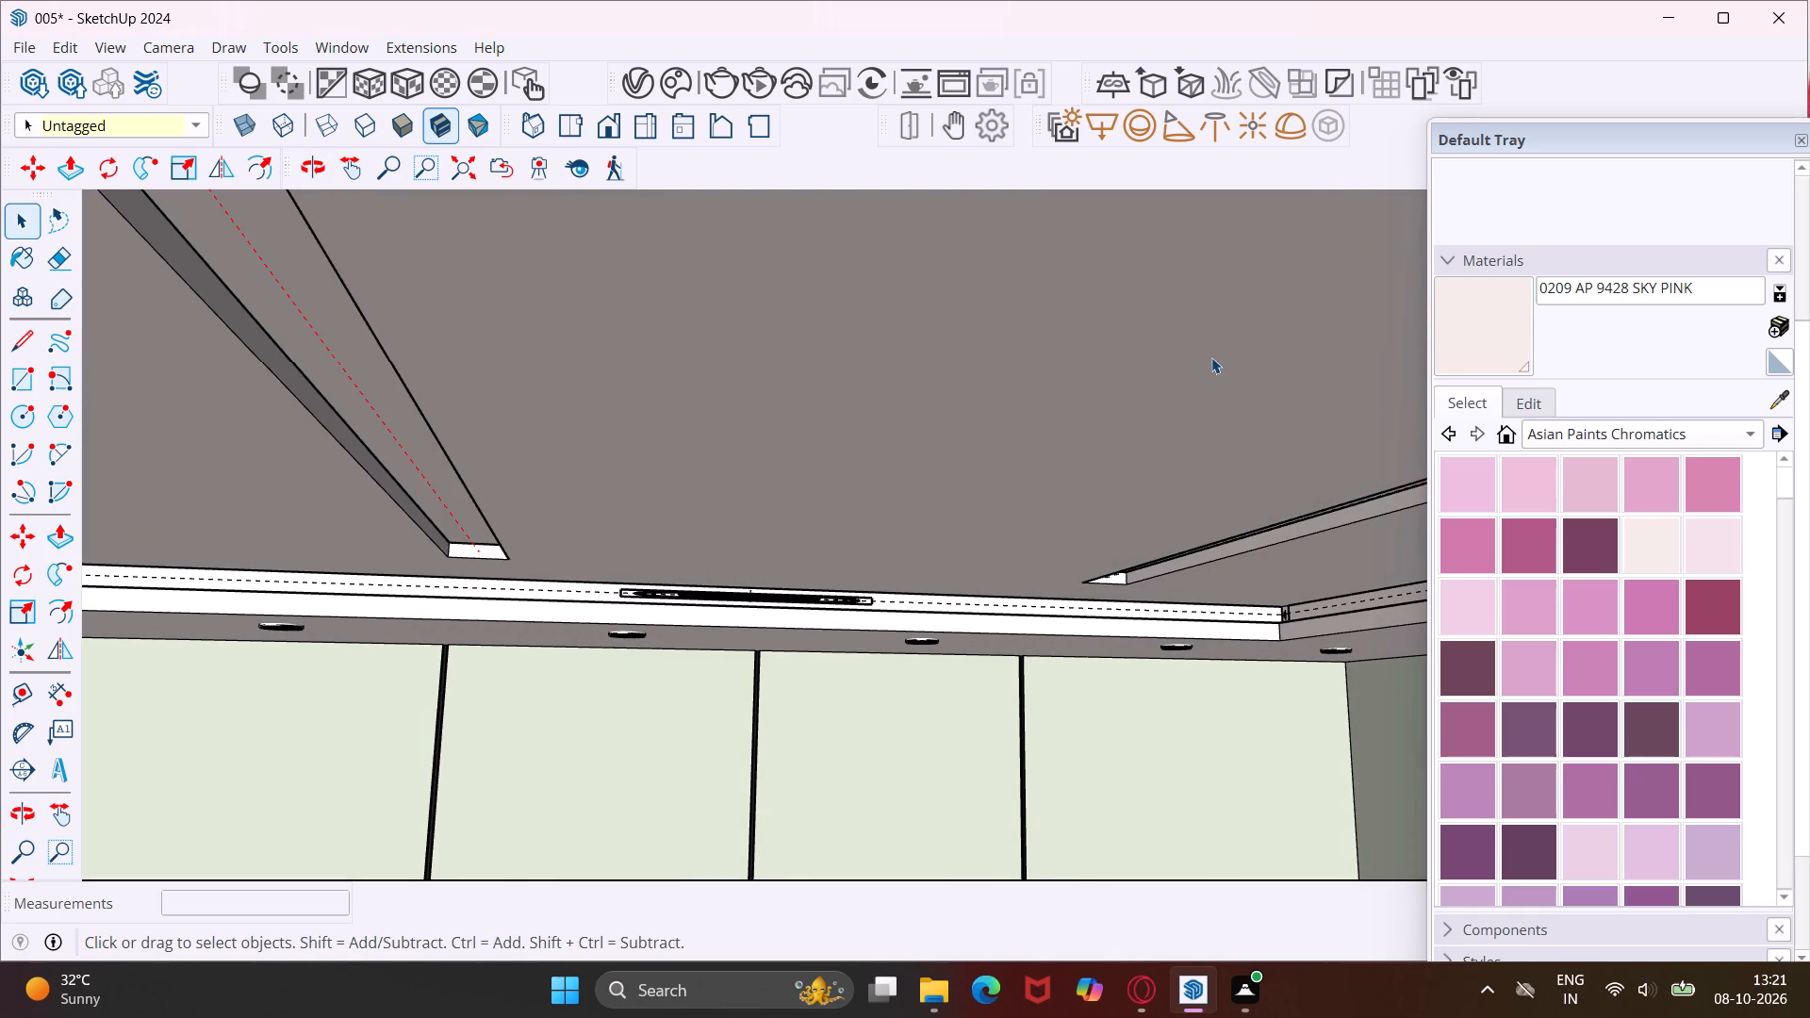
Copy a round ceiling light from the row above the wall cabinets about 5' 9 1/4" into the recess, between the two strips.
middle_click_drag(1209, 359, 1168, 398)
scroll(1167, 399, "down", 4)
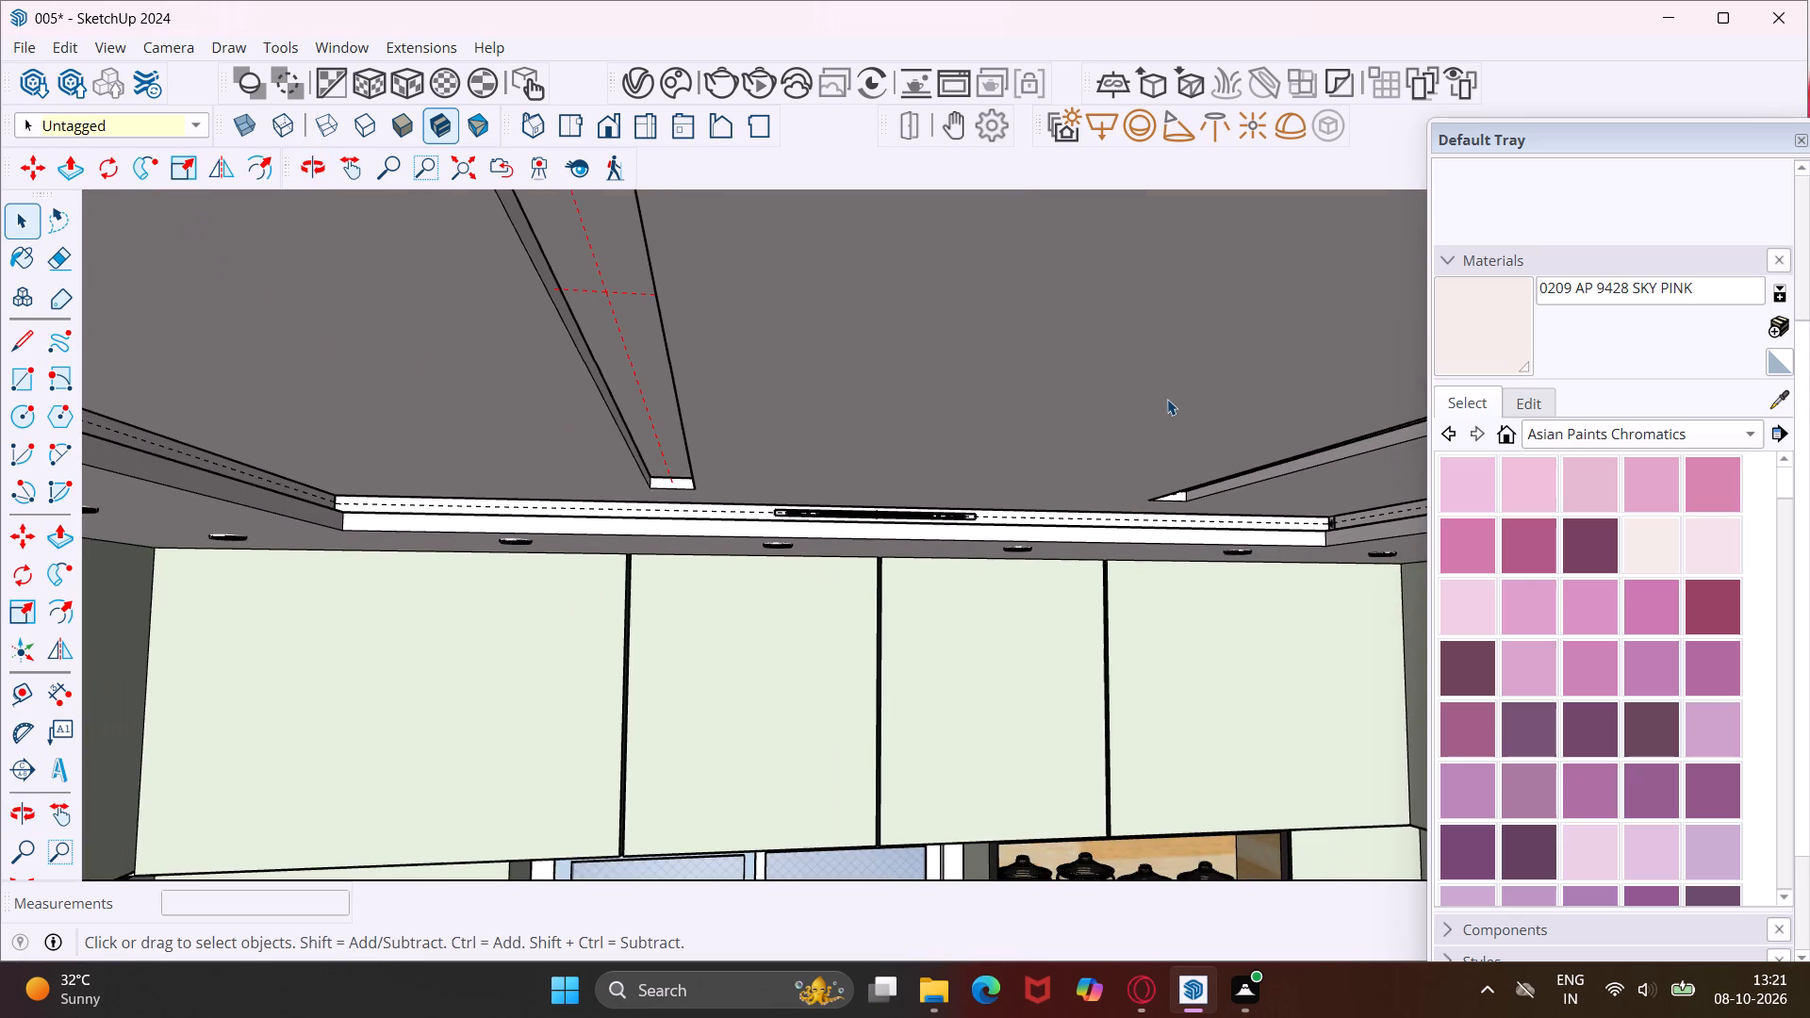
middle_click_drag(1158, 392, 1126, 433)
scroll(1126, 433, "down", 2)
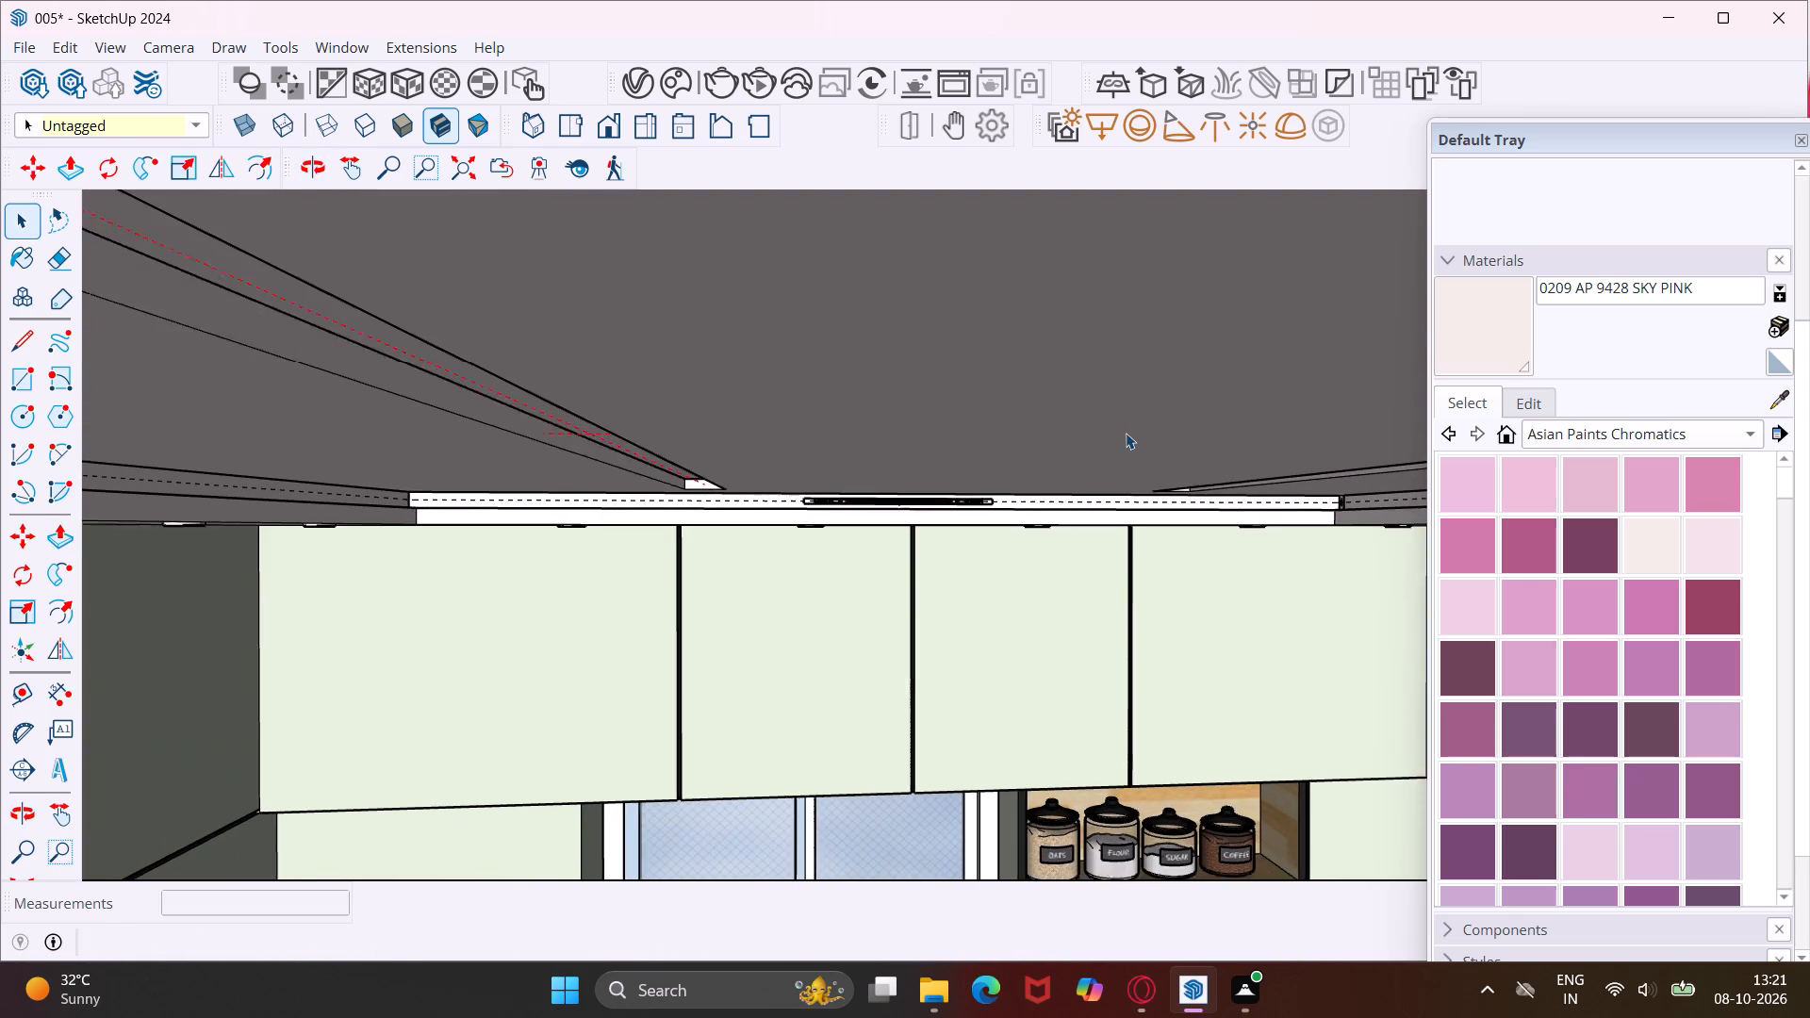
scroll(1126, 433, "down", 1)
middle_click_drag(1038, 491, 1055, 384)
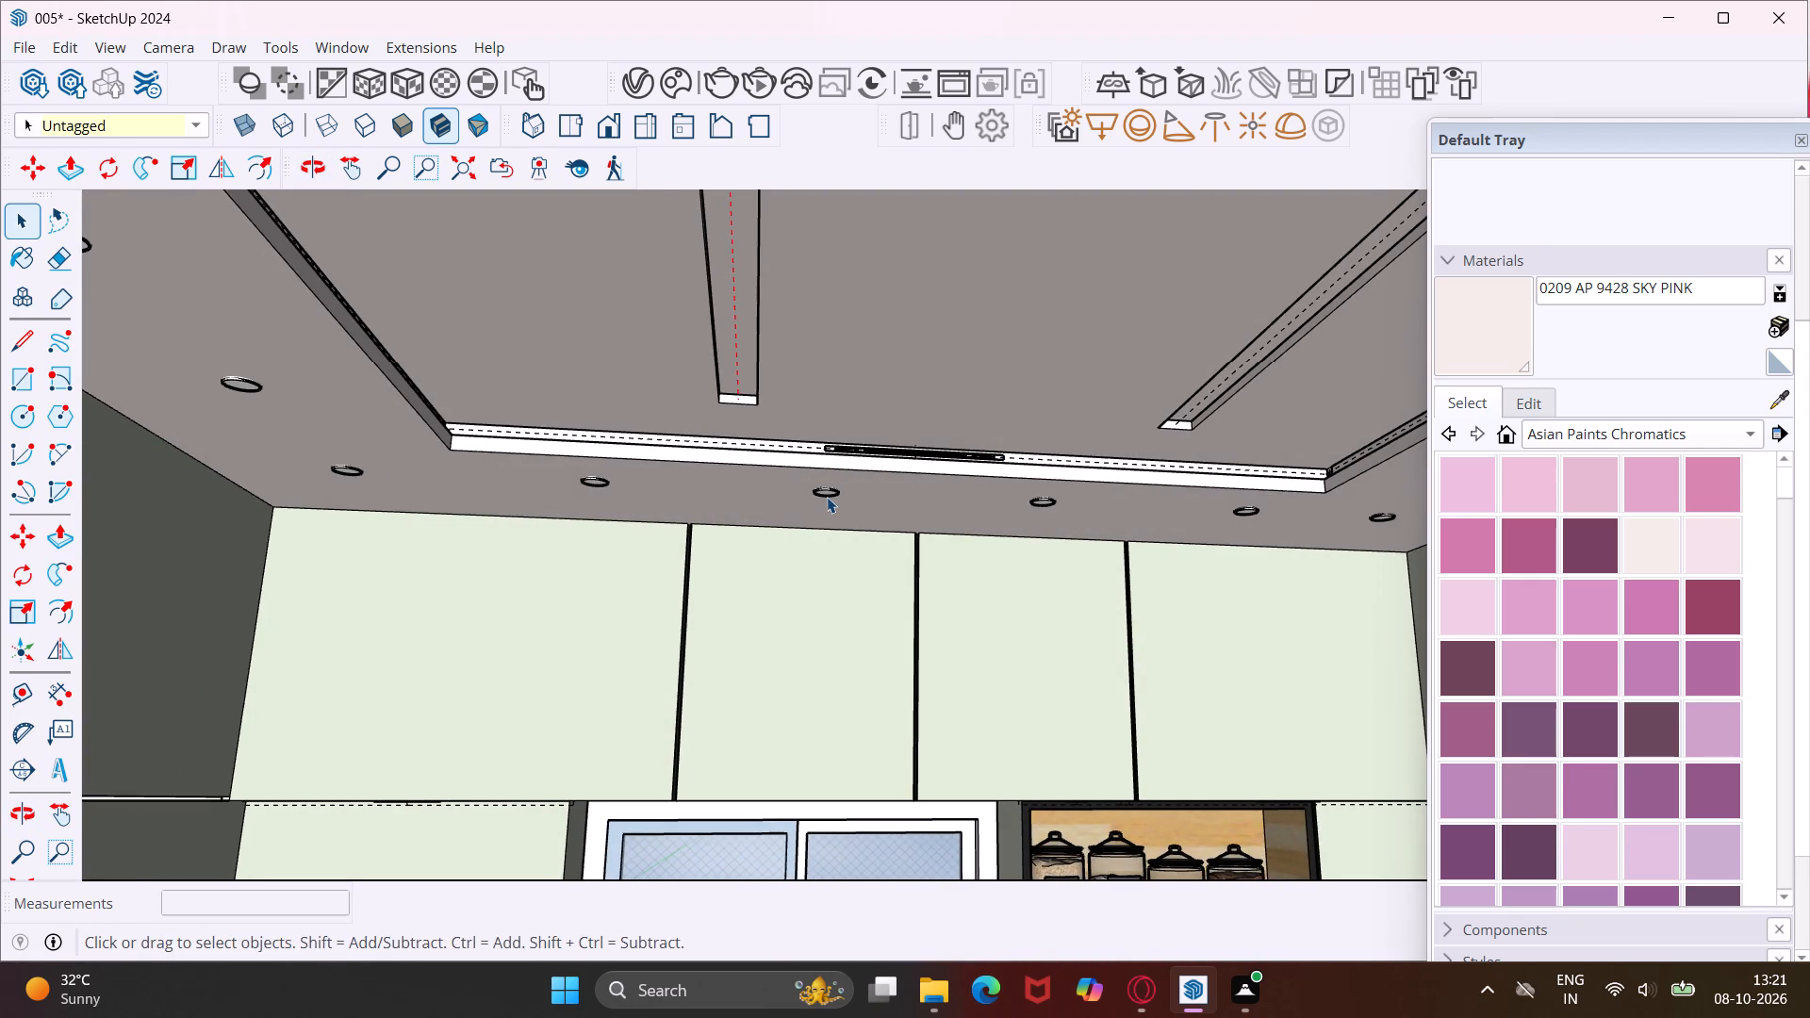
left_click(827, 497)
key("m")
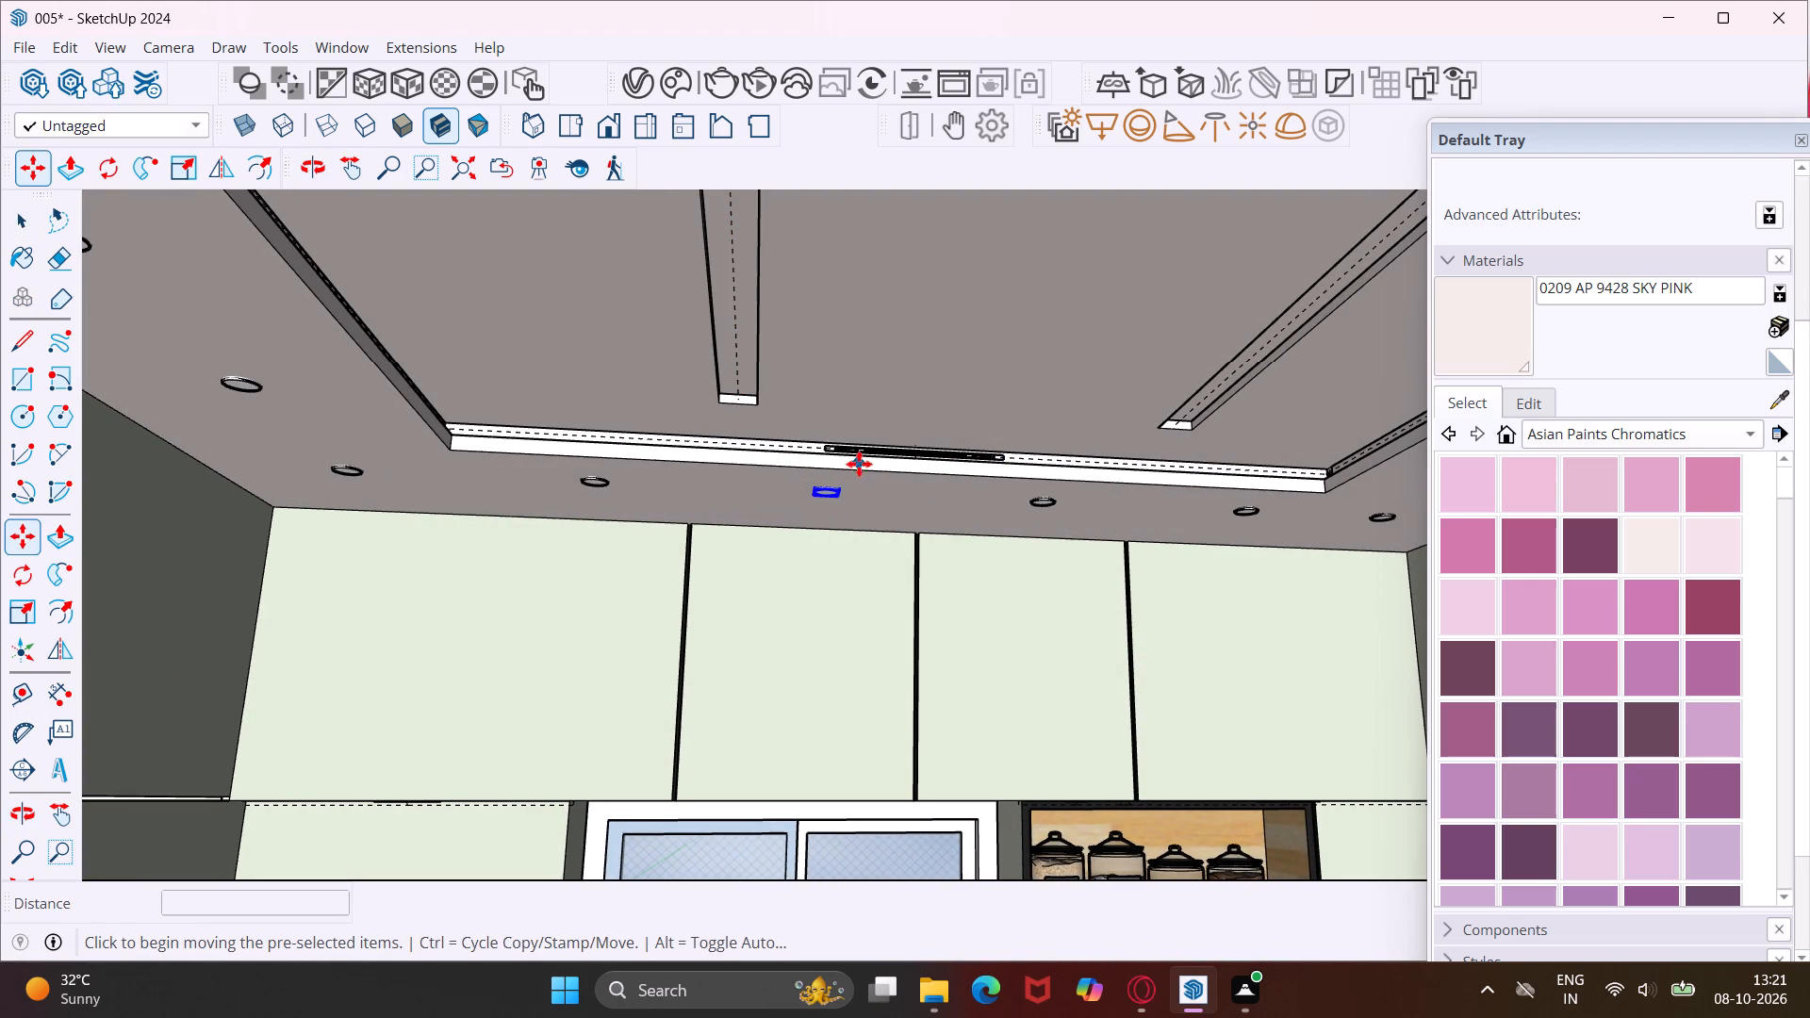
left_click(859, 493)
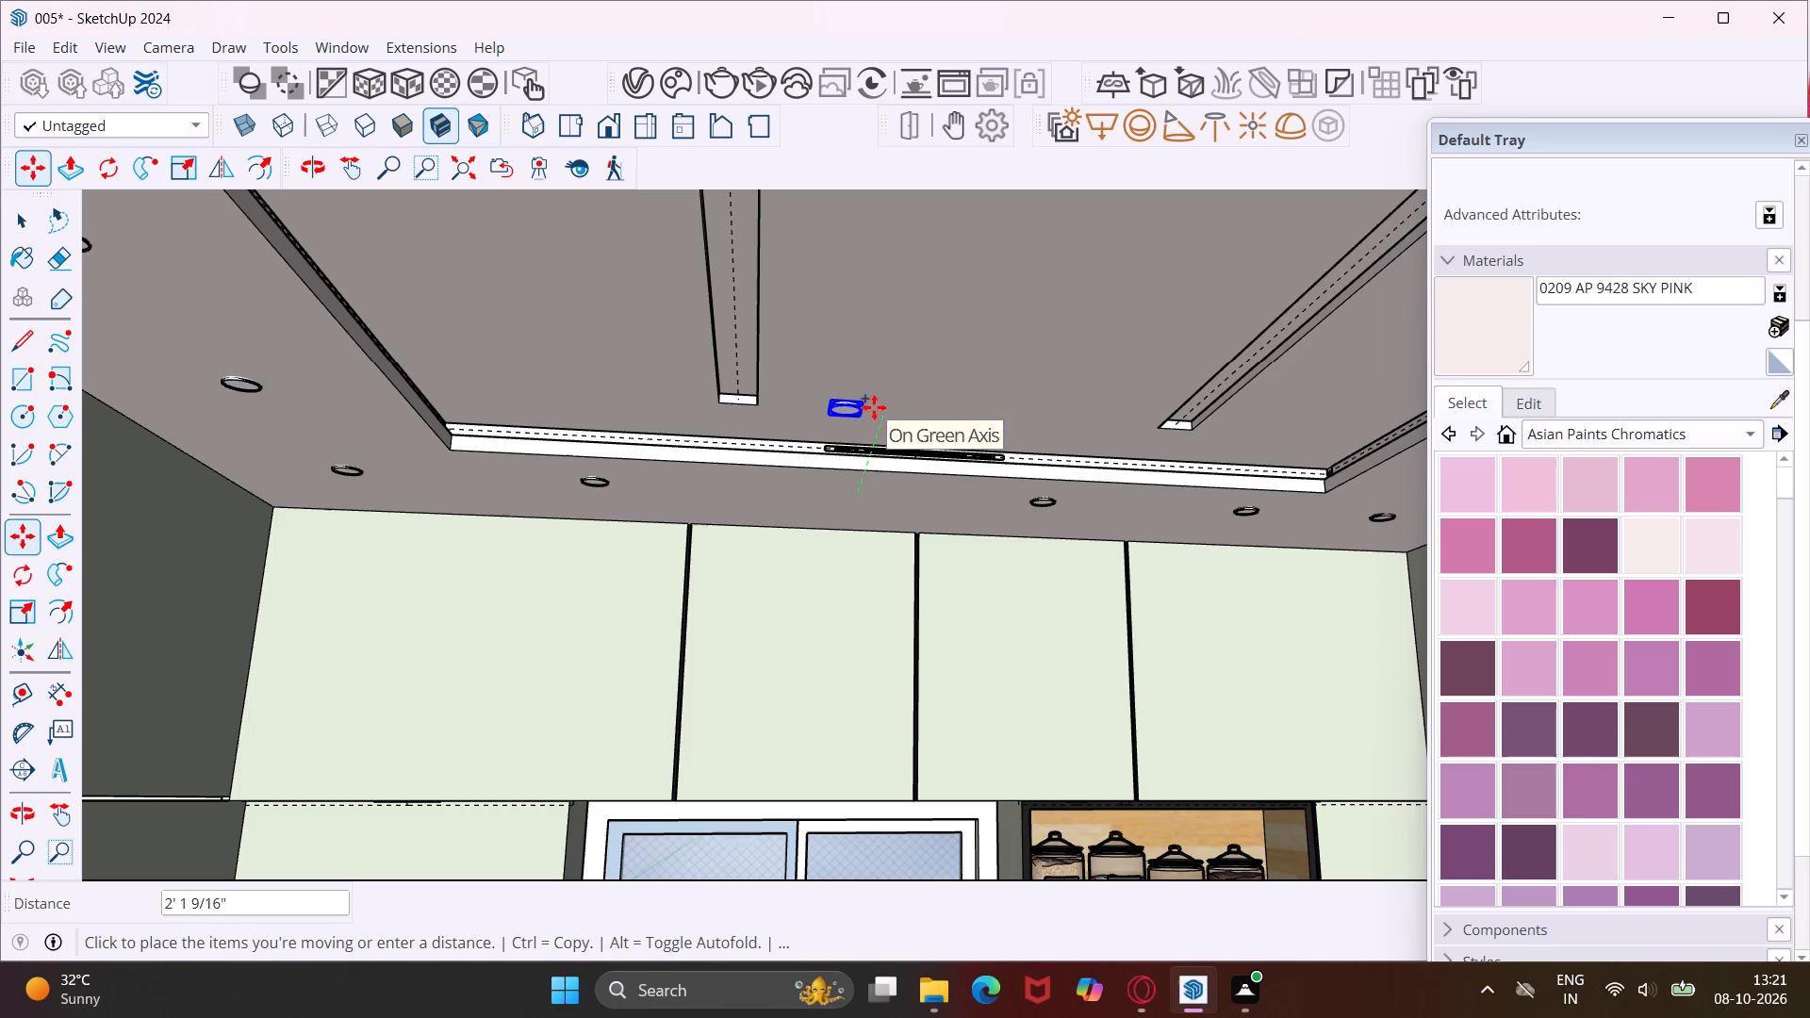
middle_click_drag(936, 296, 901, 304)
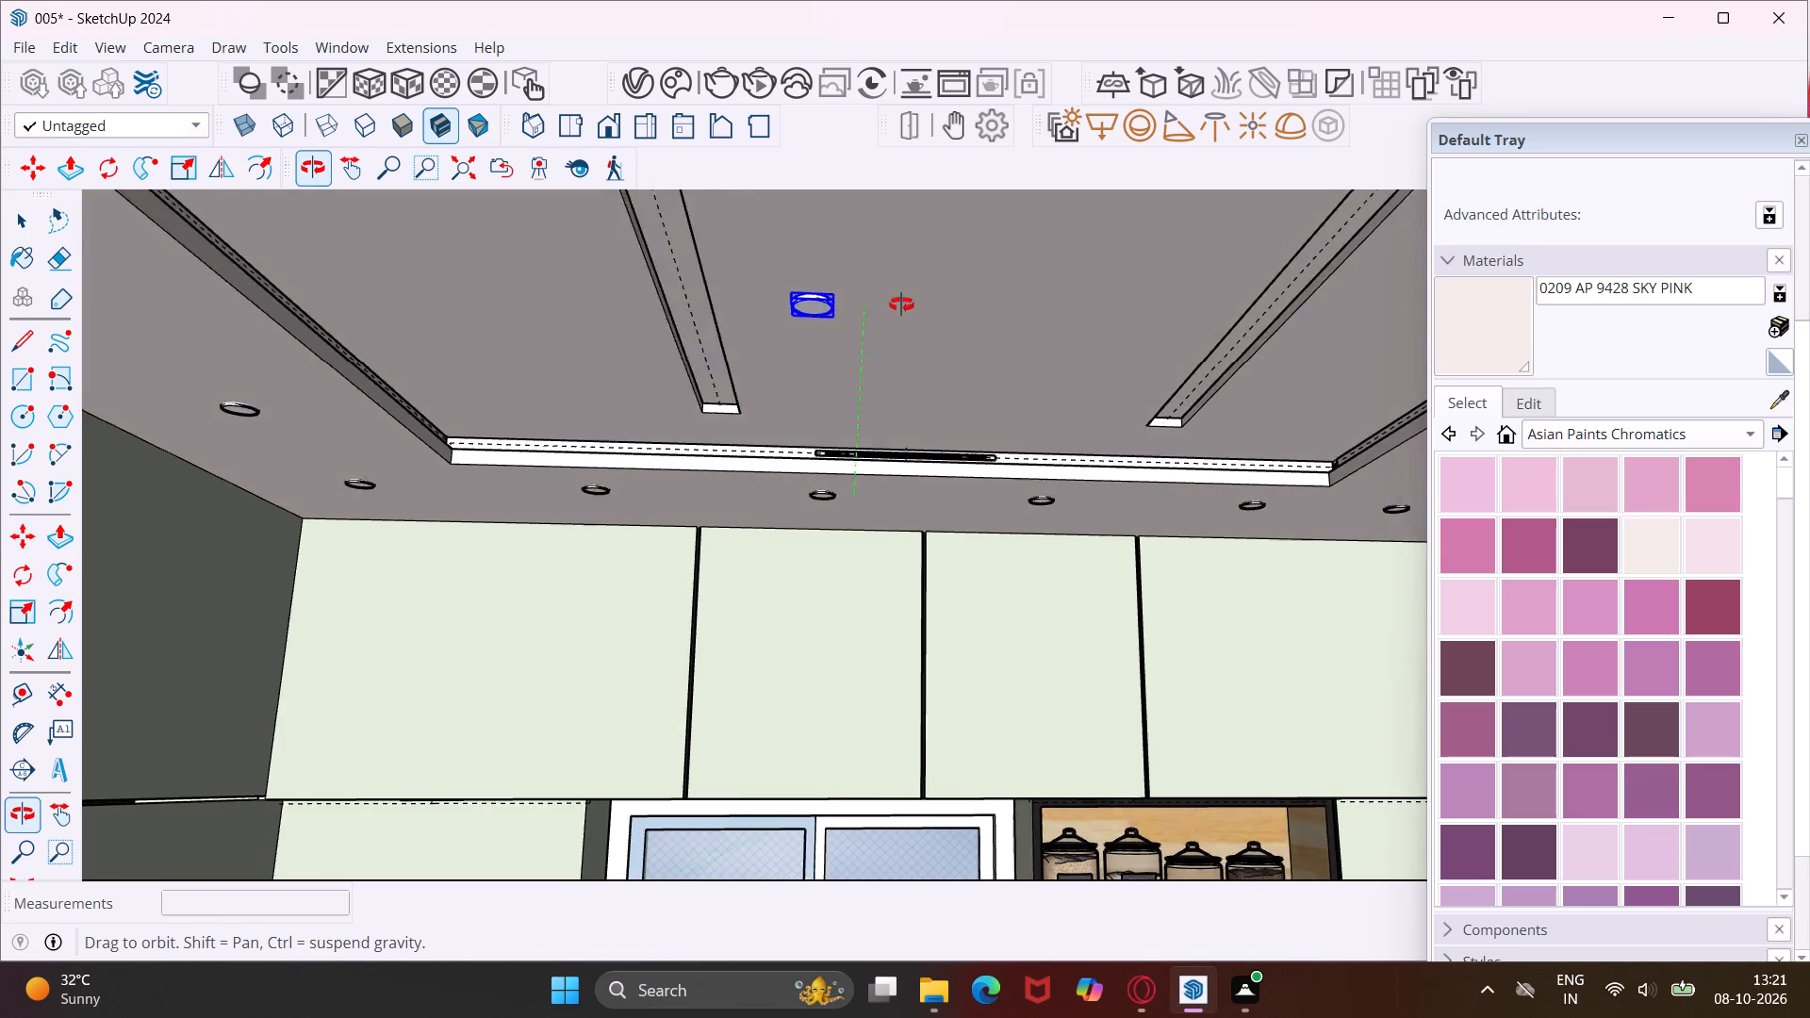
middle_click_drag(901, 304, 850, 358)
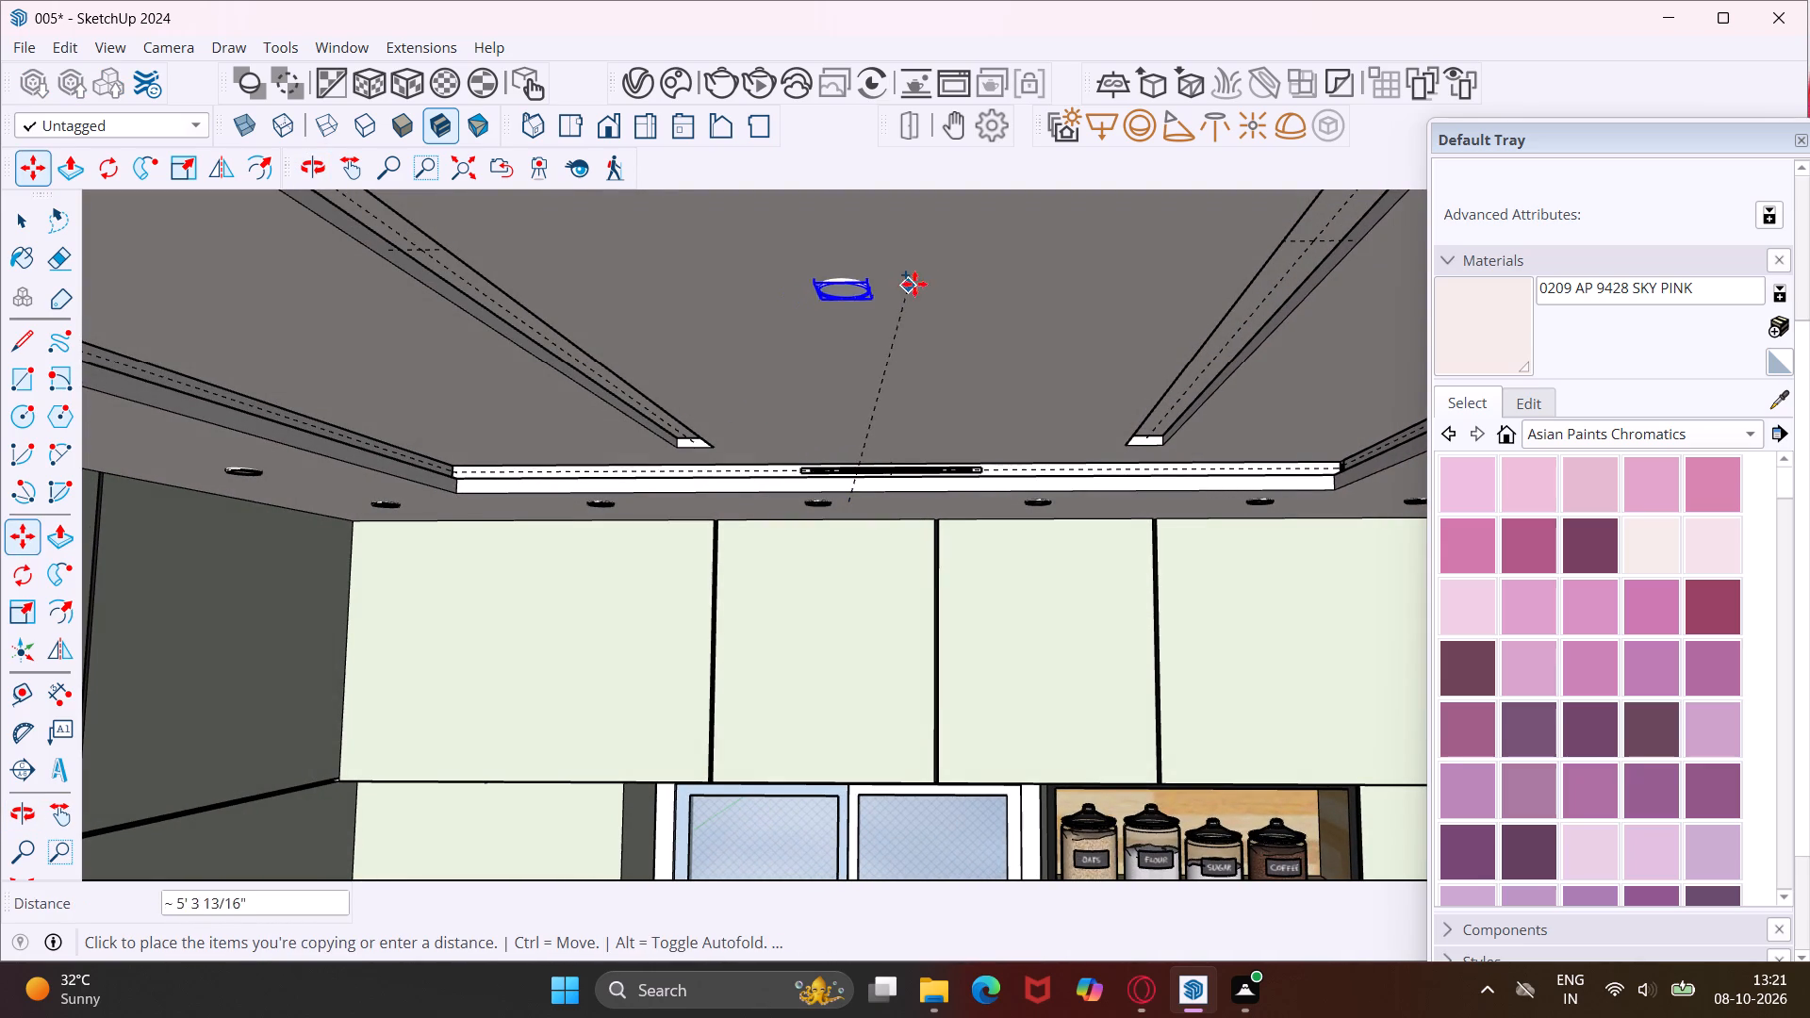
left_click(955, 250)
middle_click_drag(942, 263, 925, 314)
scroll(930, 302, "down", 2)
middle_click_drag(930, 304, 987, 282)
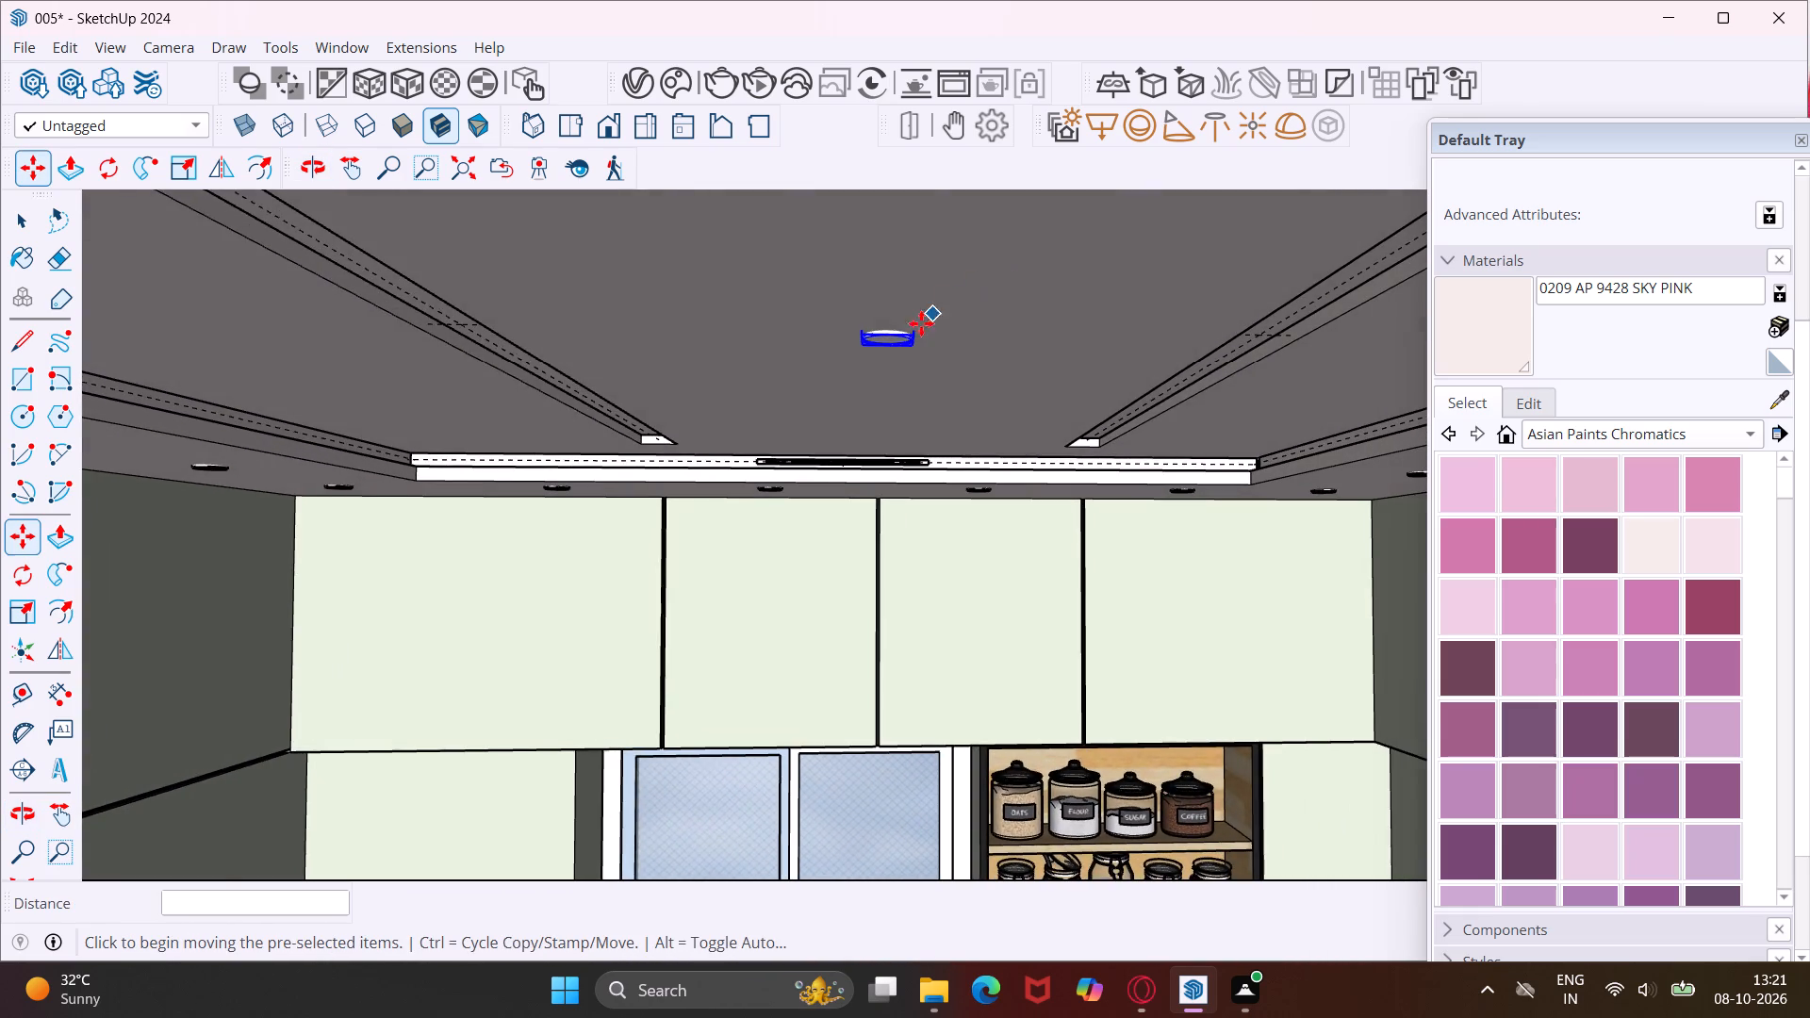
scroll(921, 325, "down", 17)
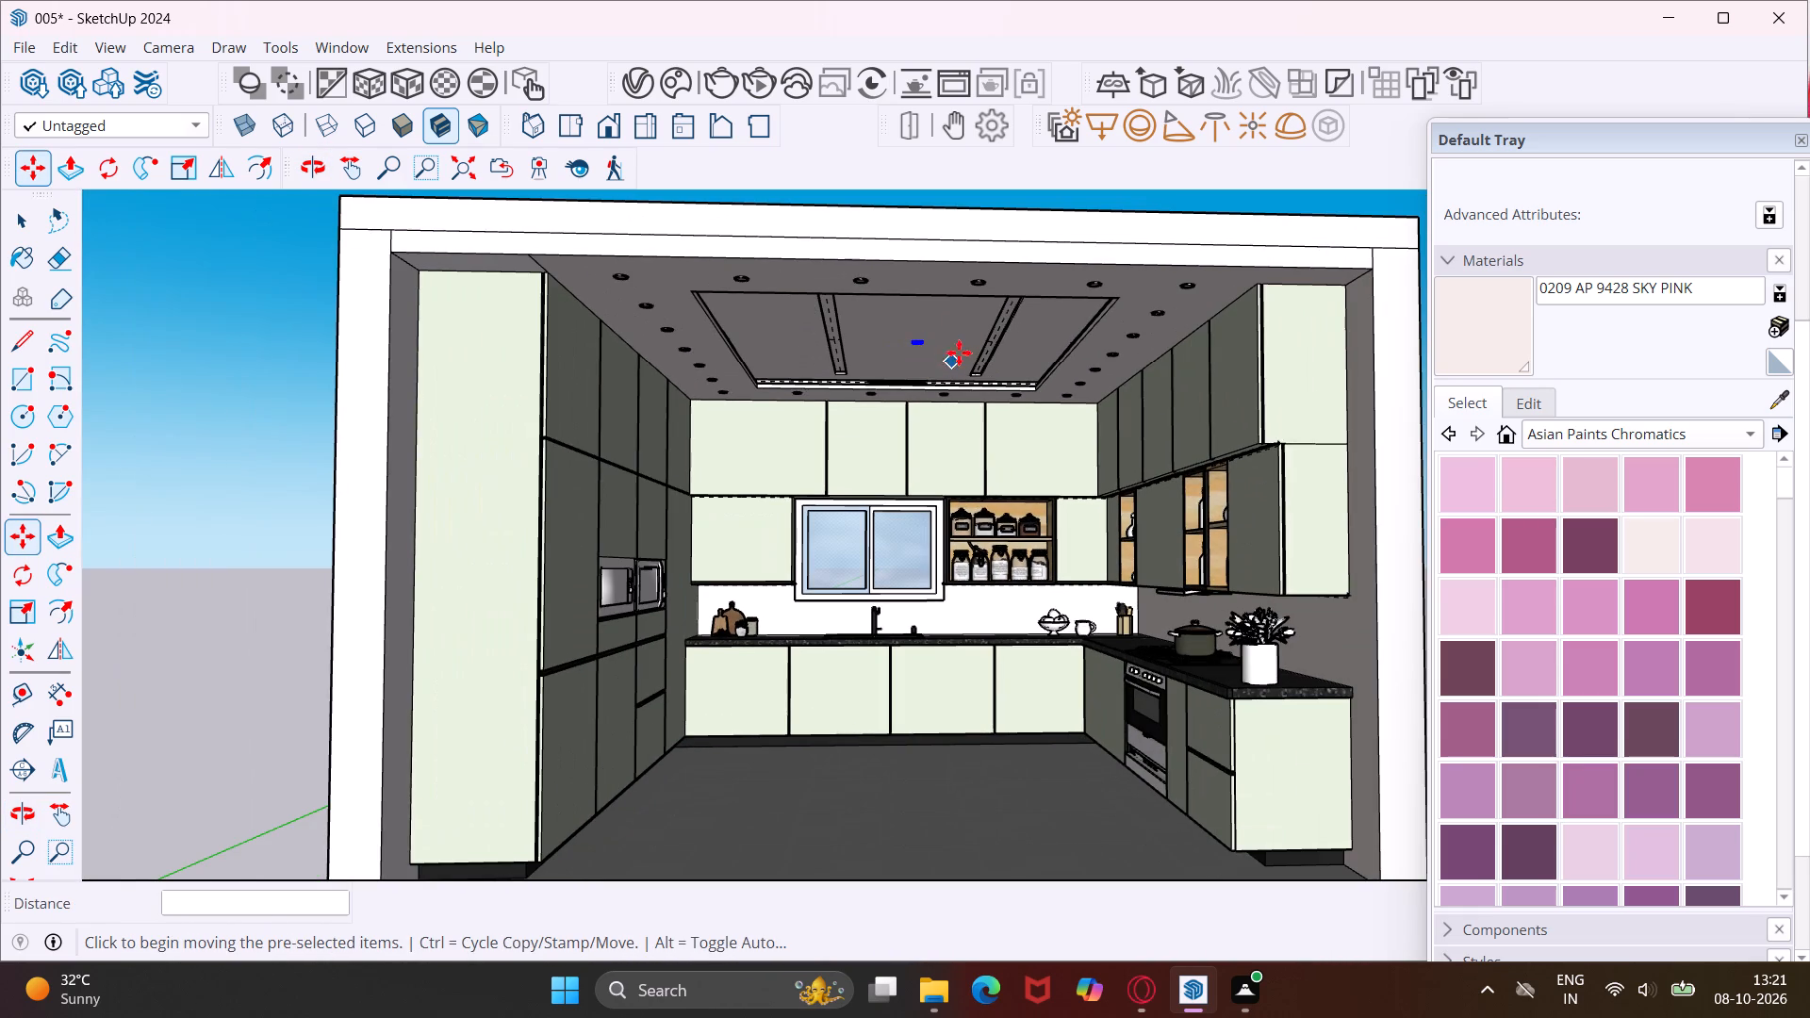
middle_click_drag(967, 335, 944, 386)
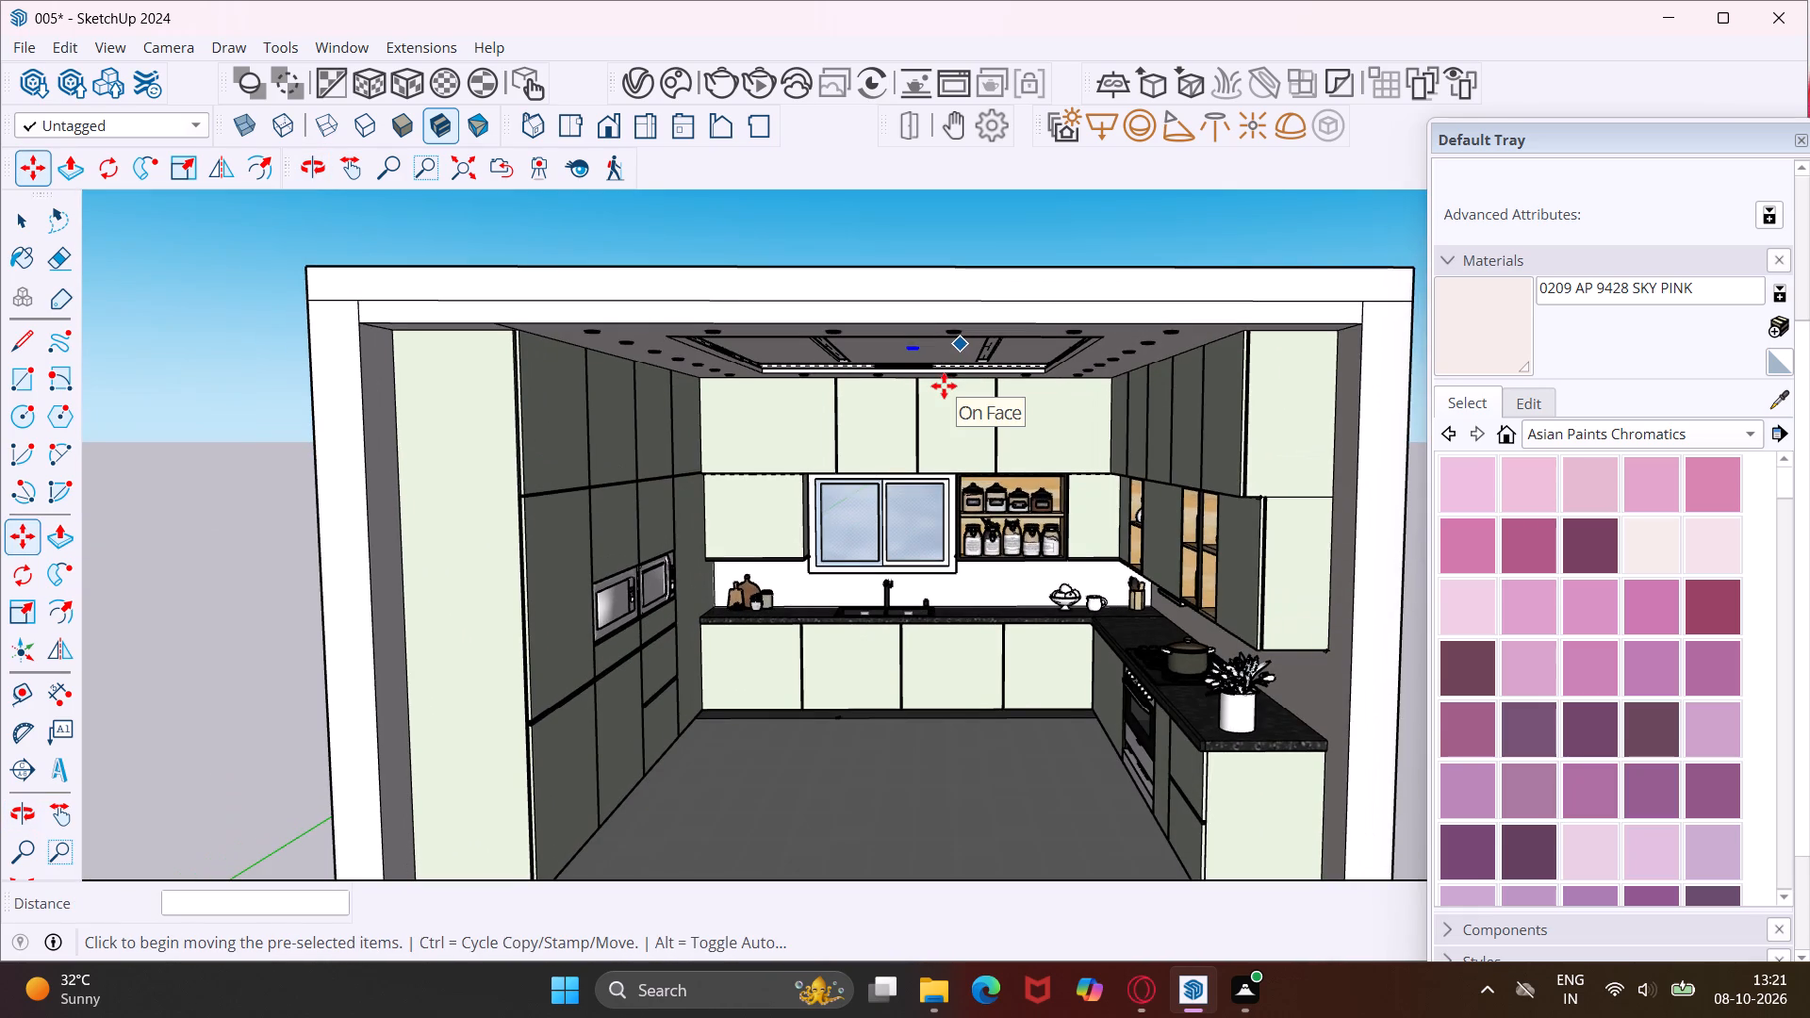
key("Escape")
key("space")
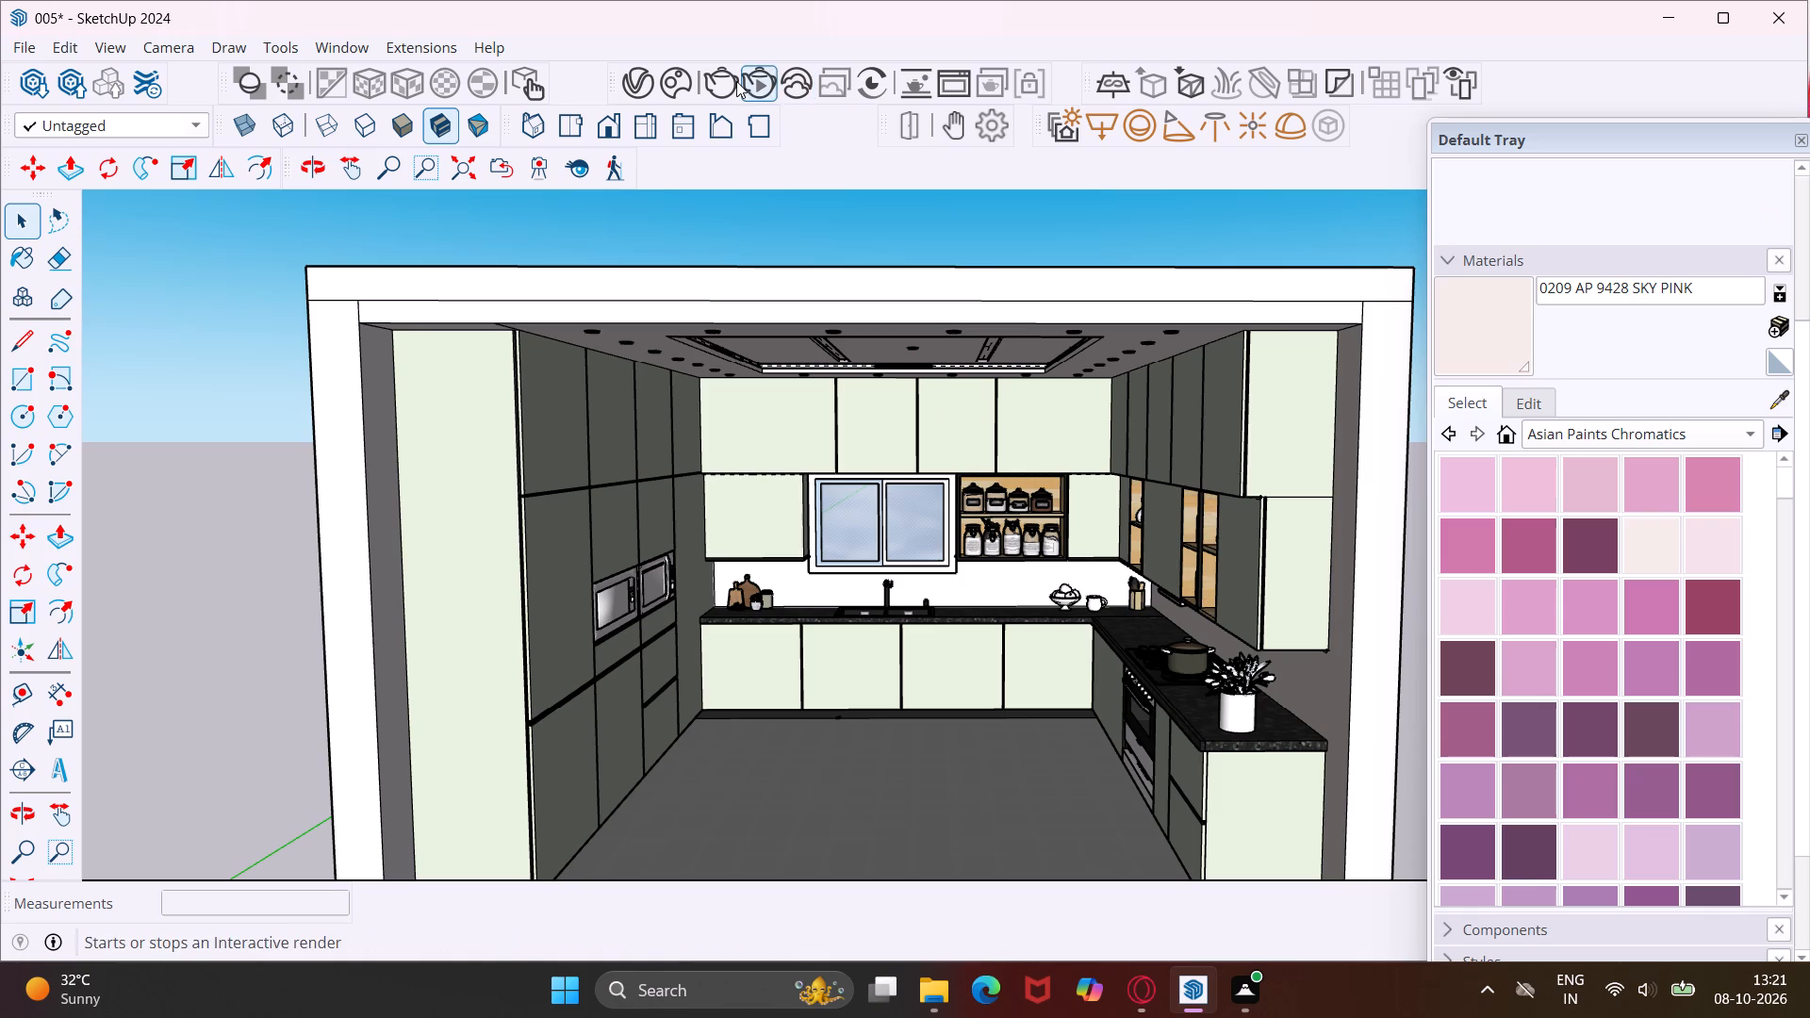
Add a Light Mix render element in the V-Ray Asset Editor.
left_click(690, 87)
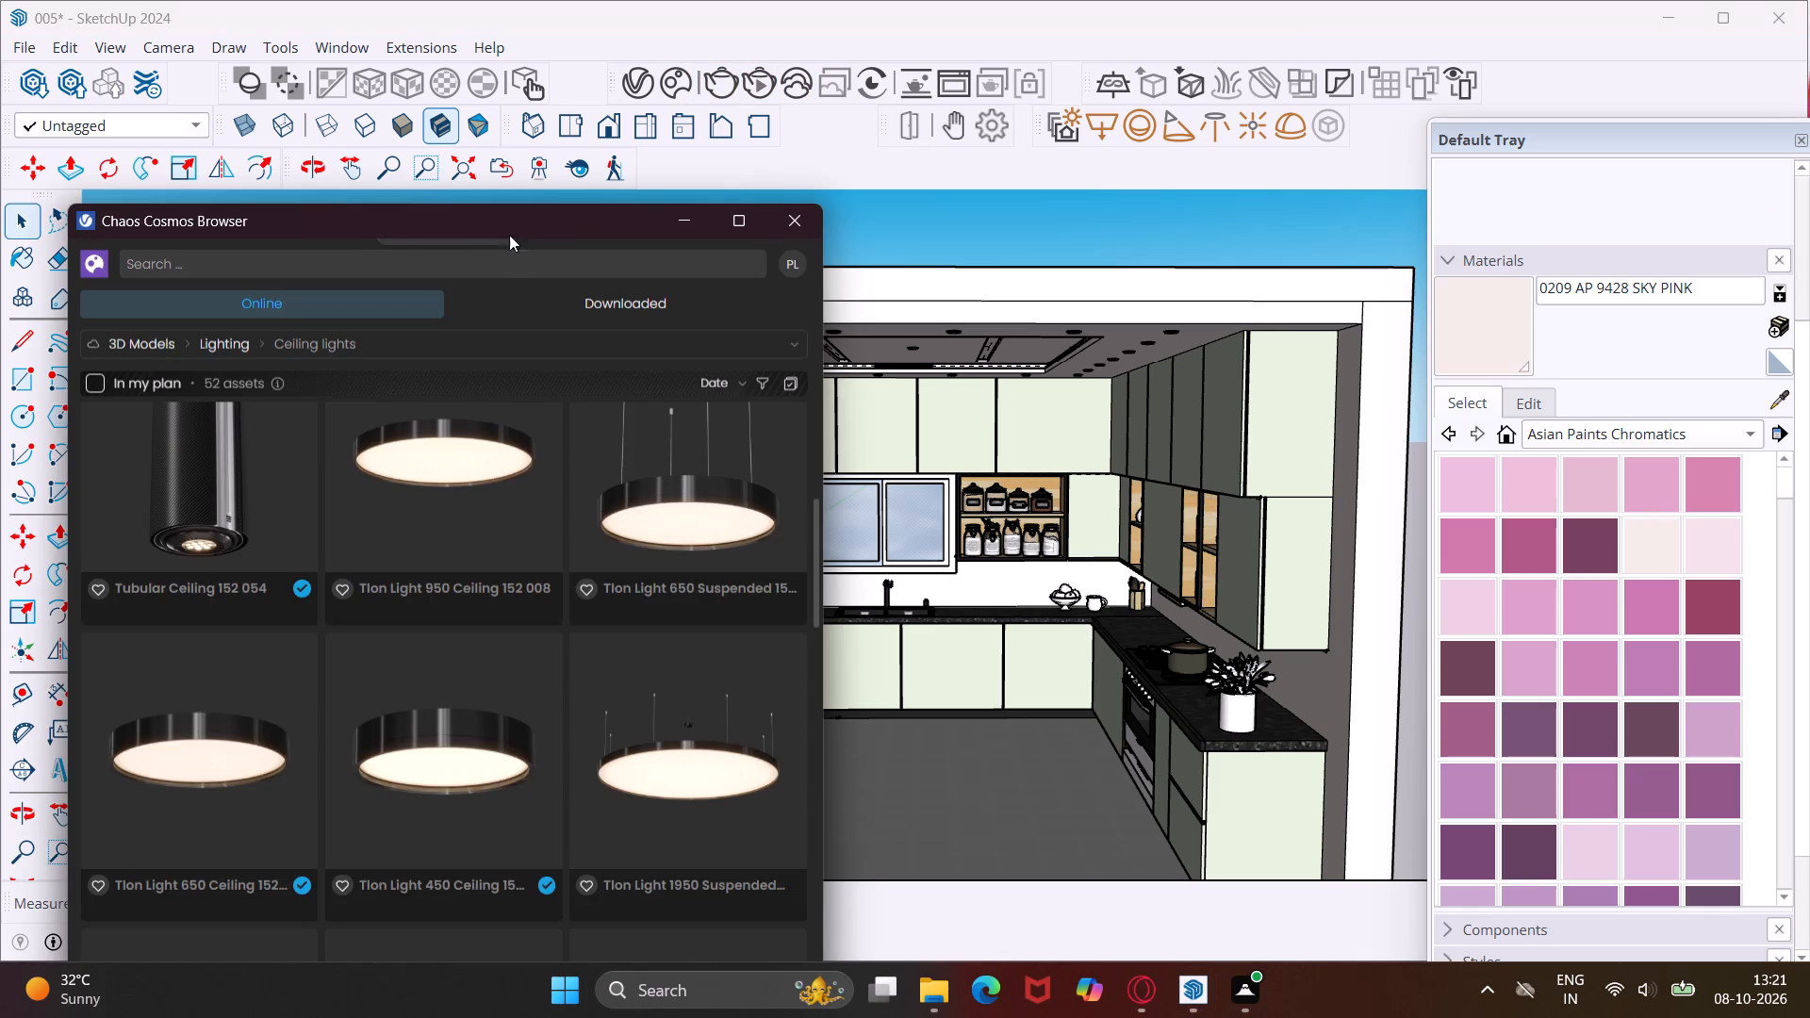
left_click(805, 218)
left_click(650, 82)
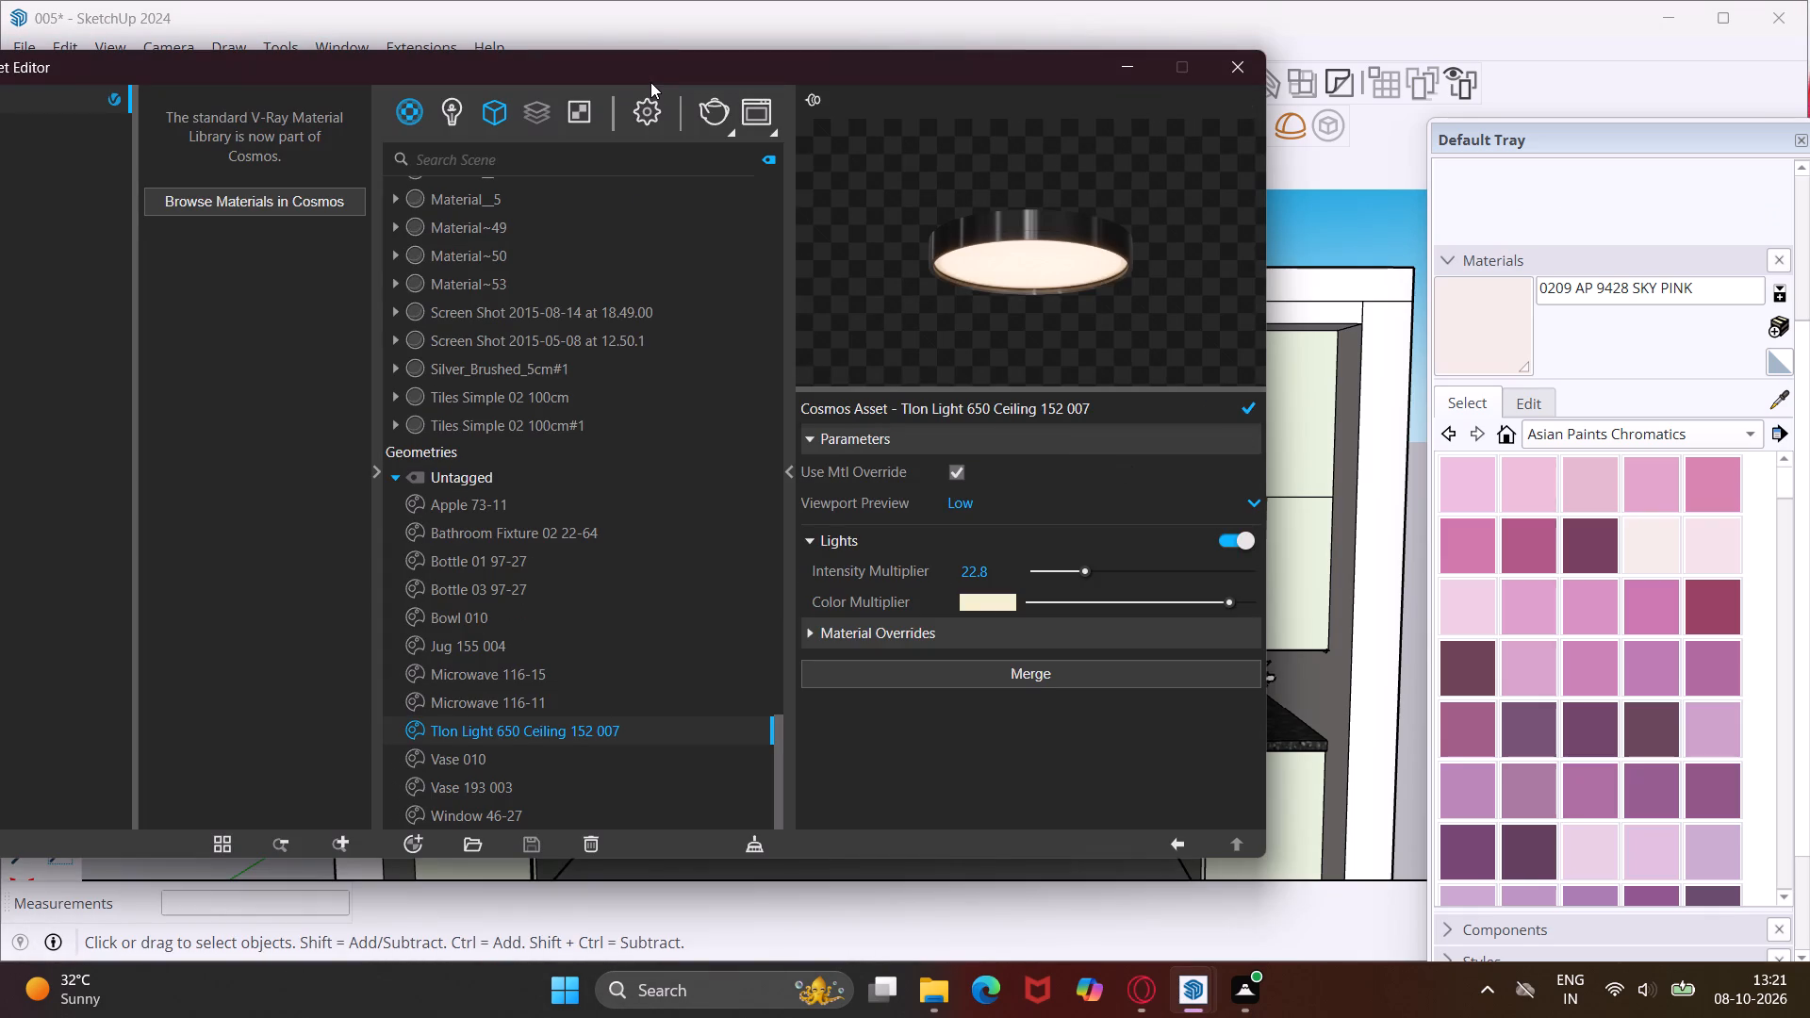
left_click(463, 104)
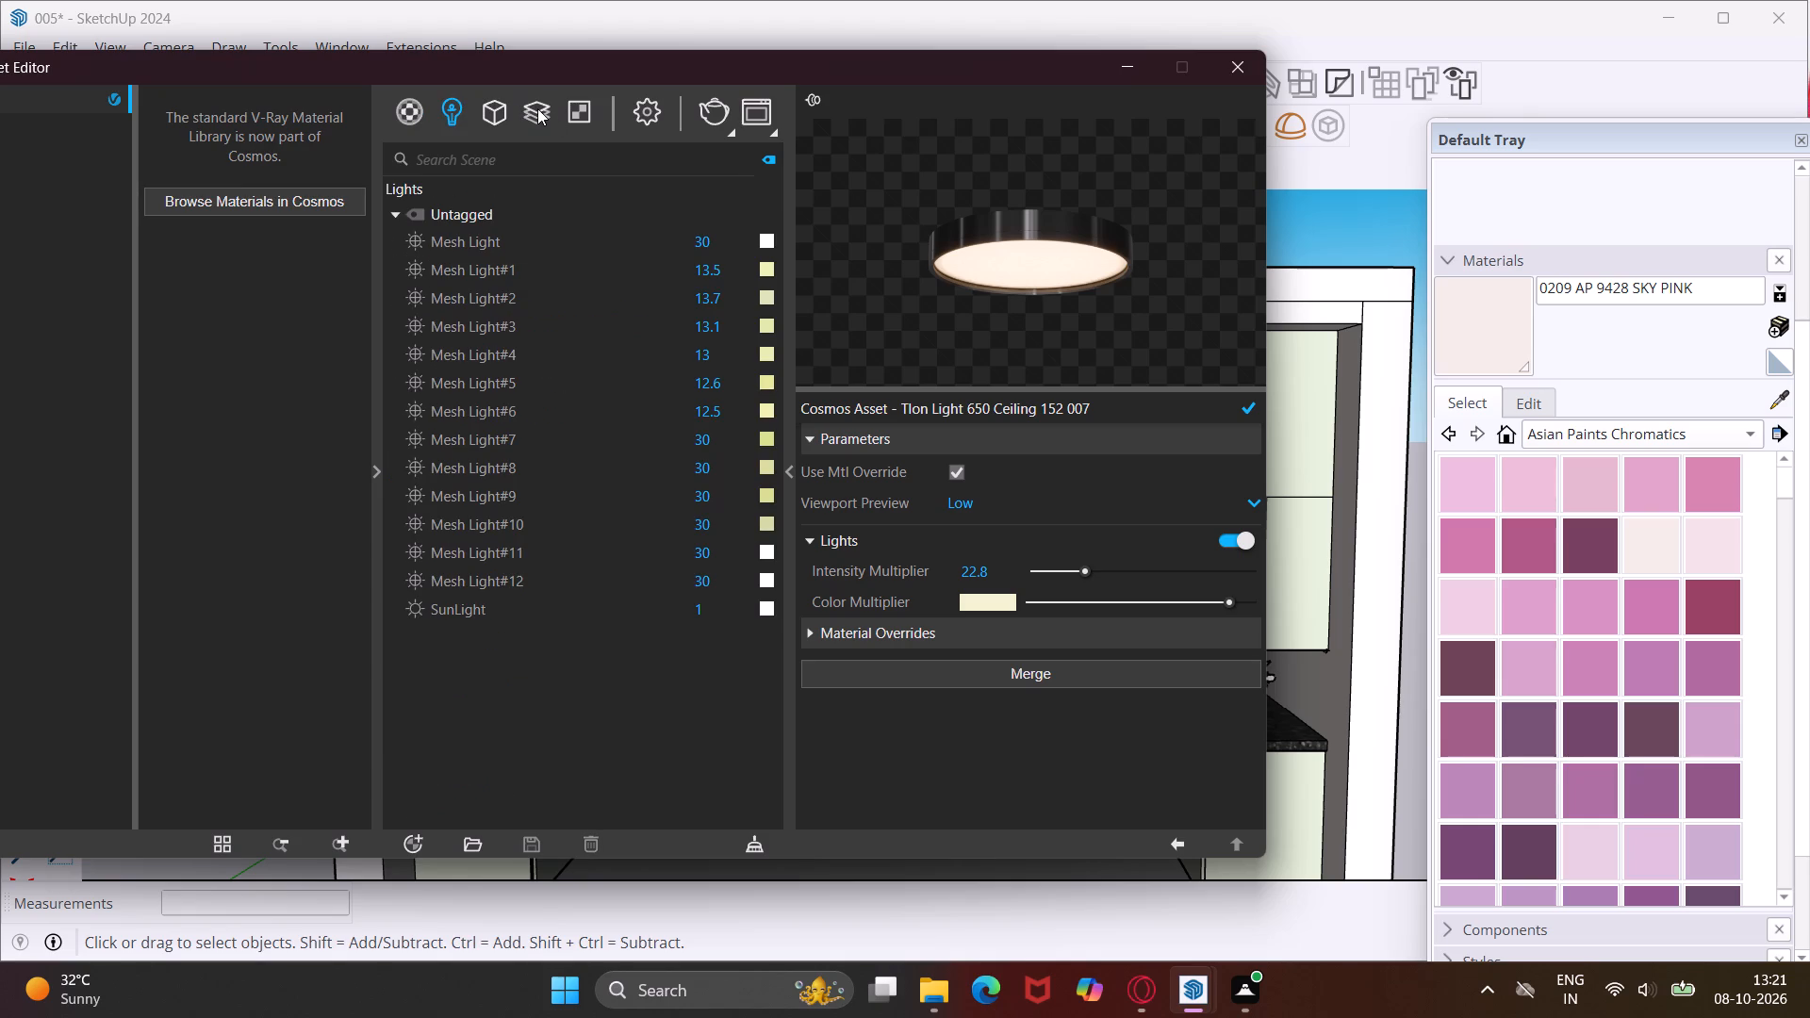
left_click(537, 108)
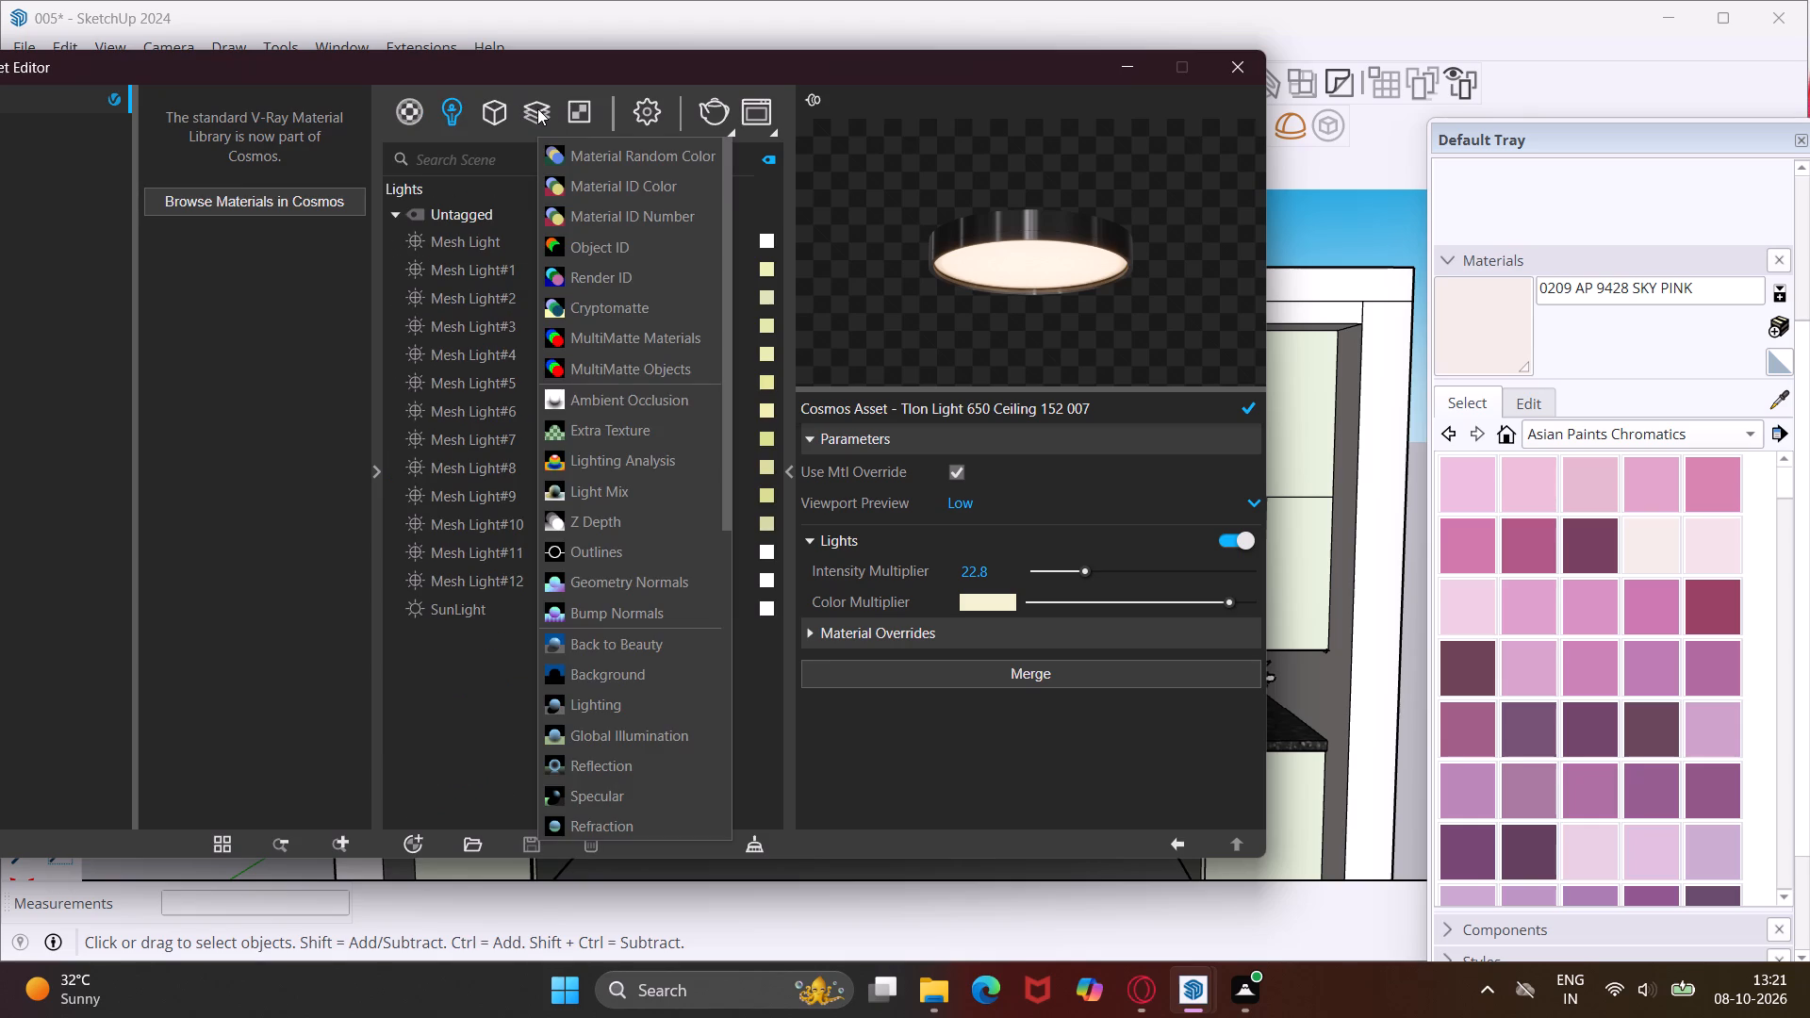
left_click(612, 478)
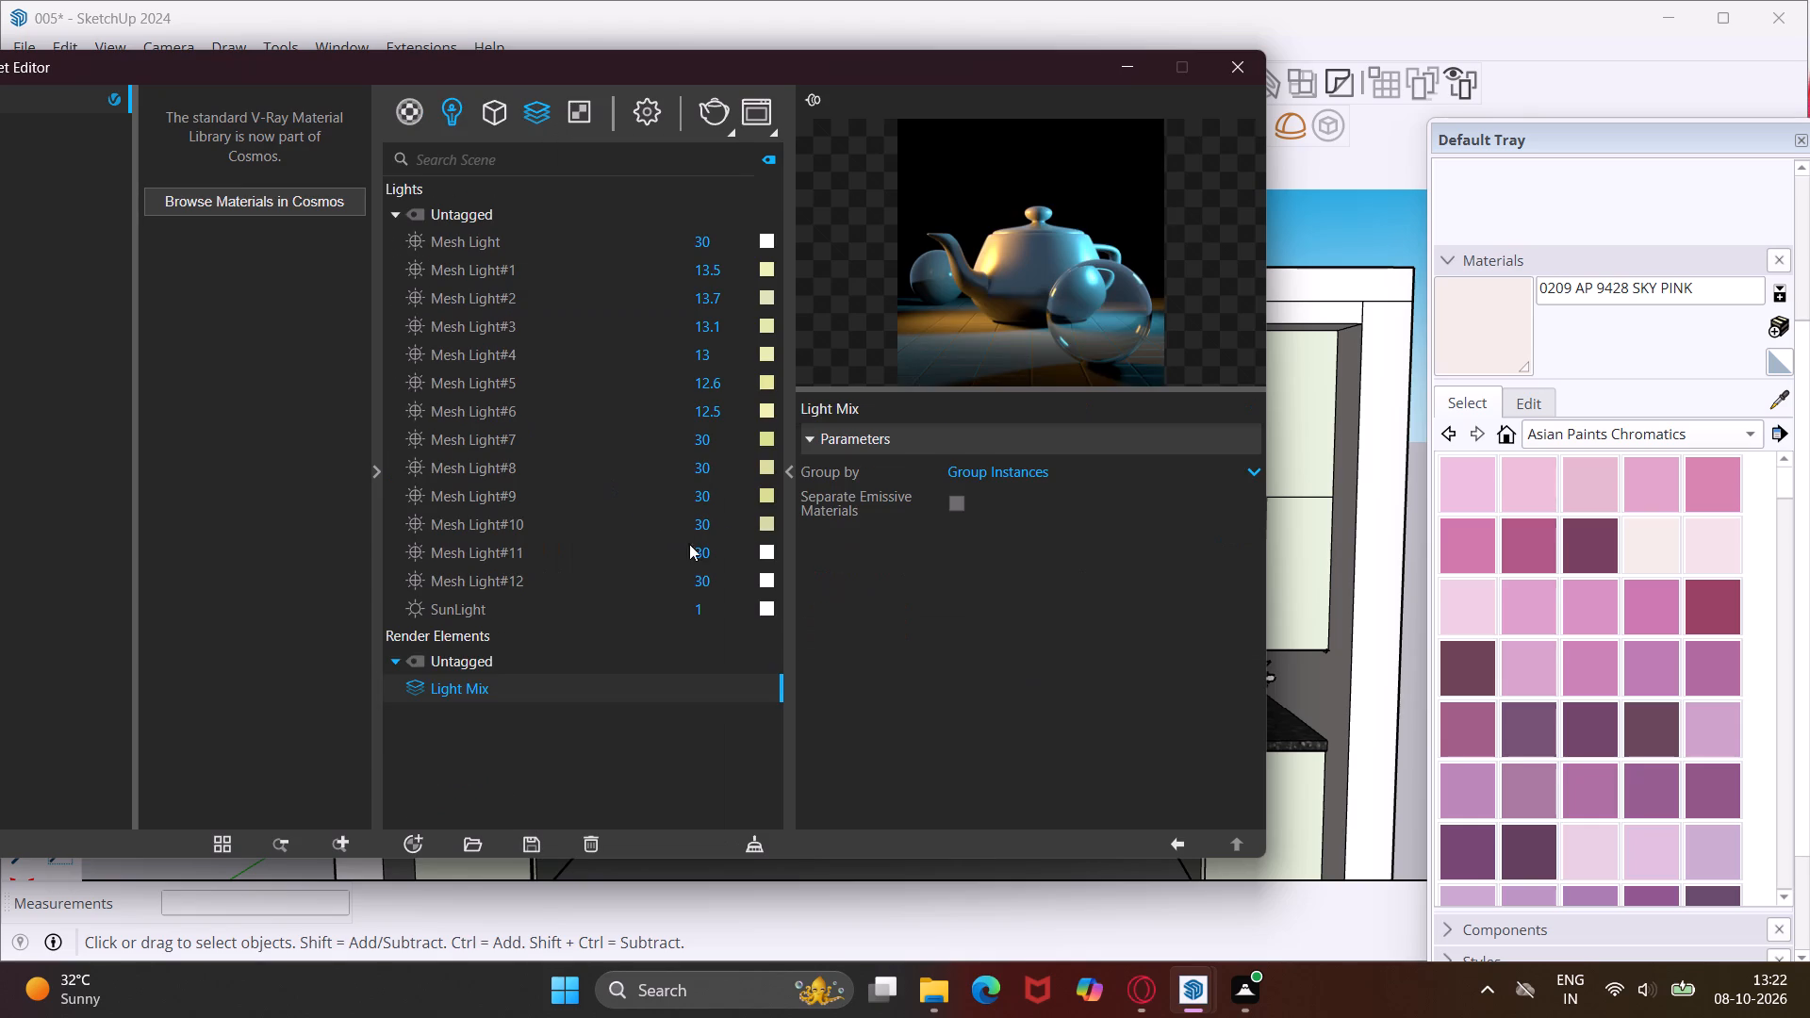
Open the colour of Mesh Light#11 in the V-Ray colour picker.
left_click(767, 550)
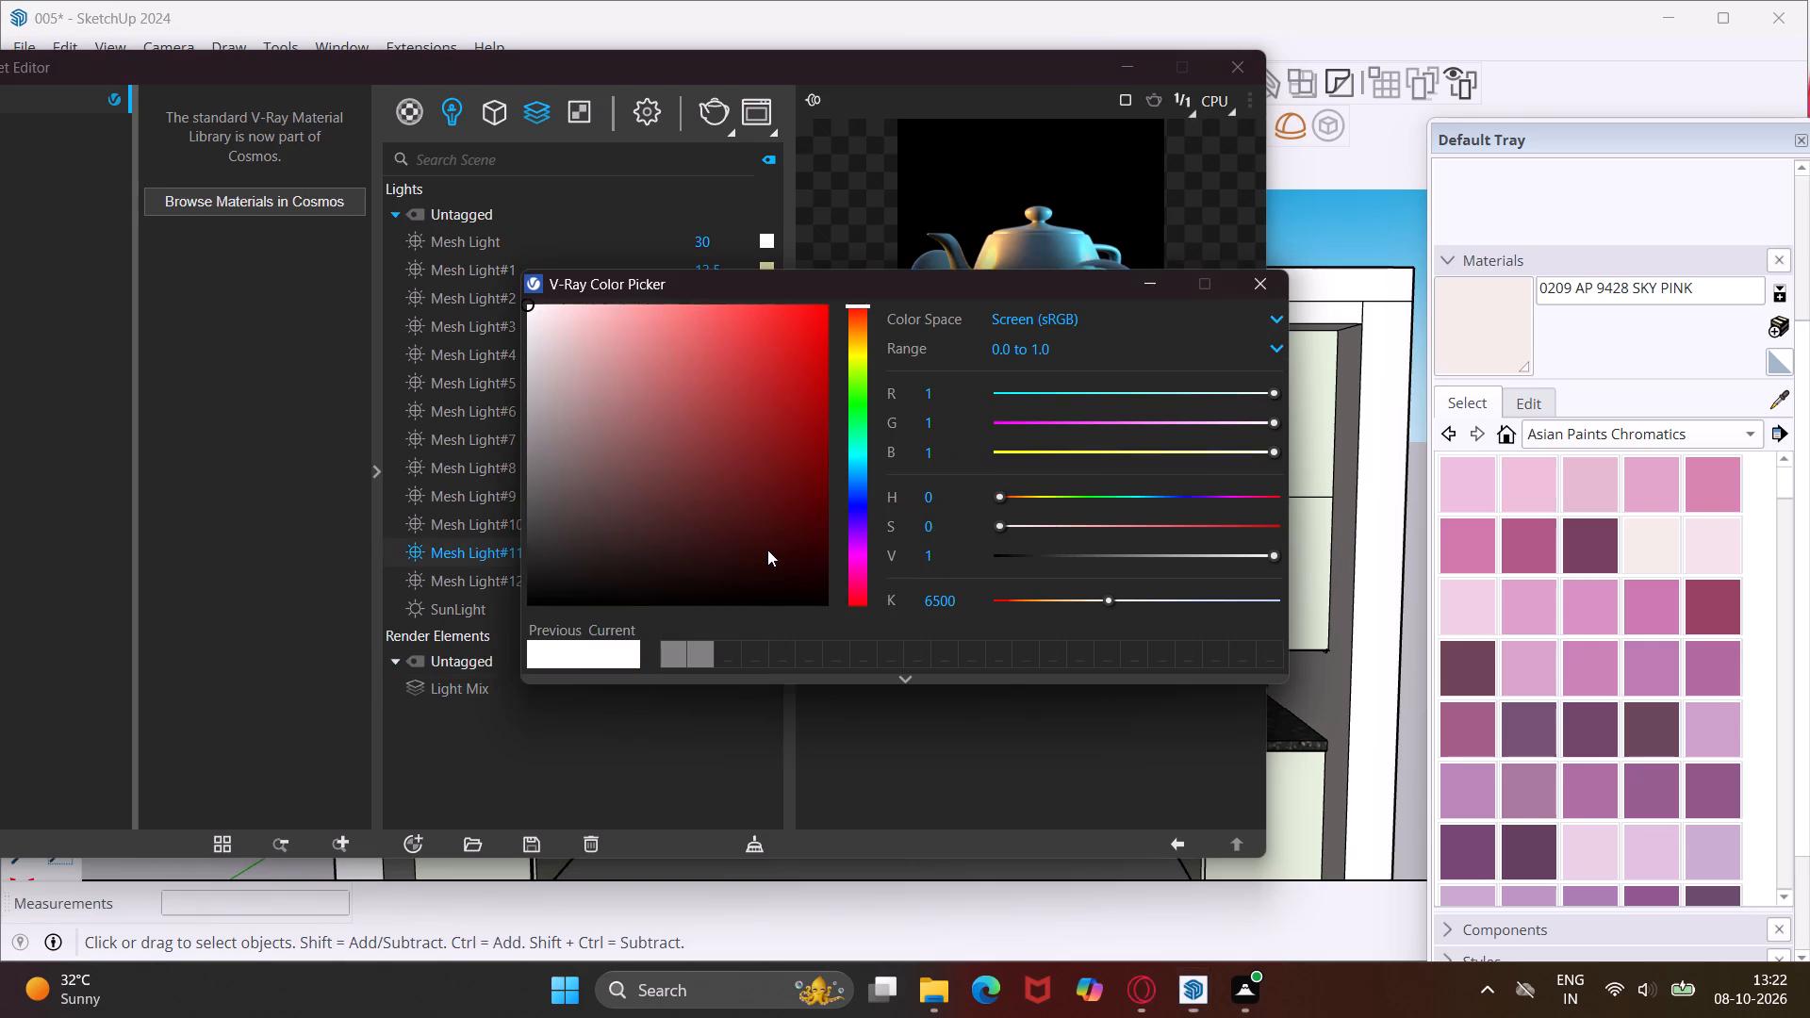
left_click(1274, 293)
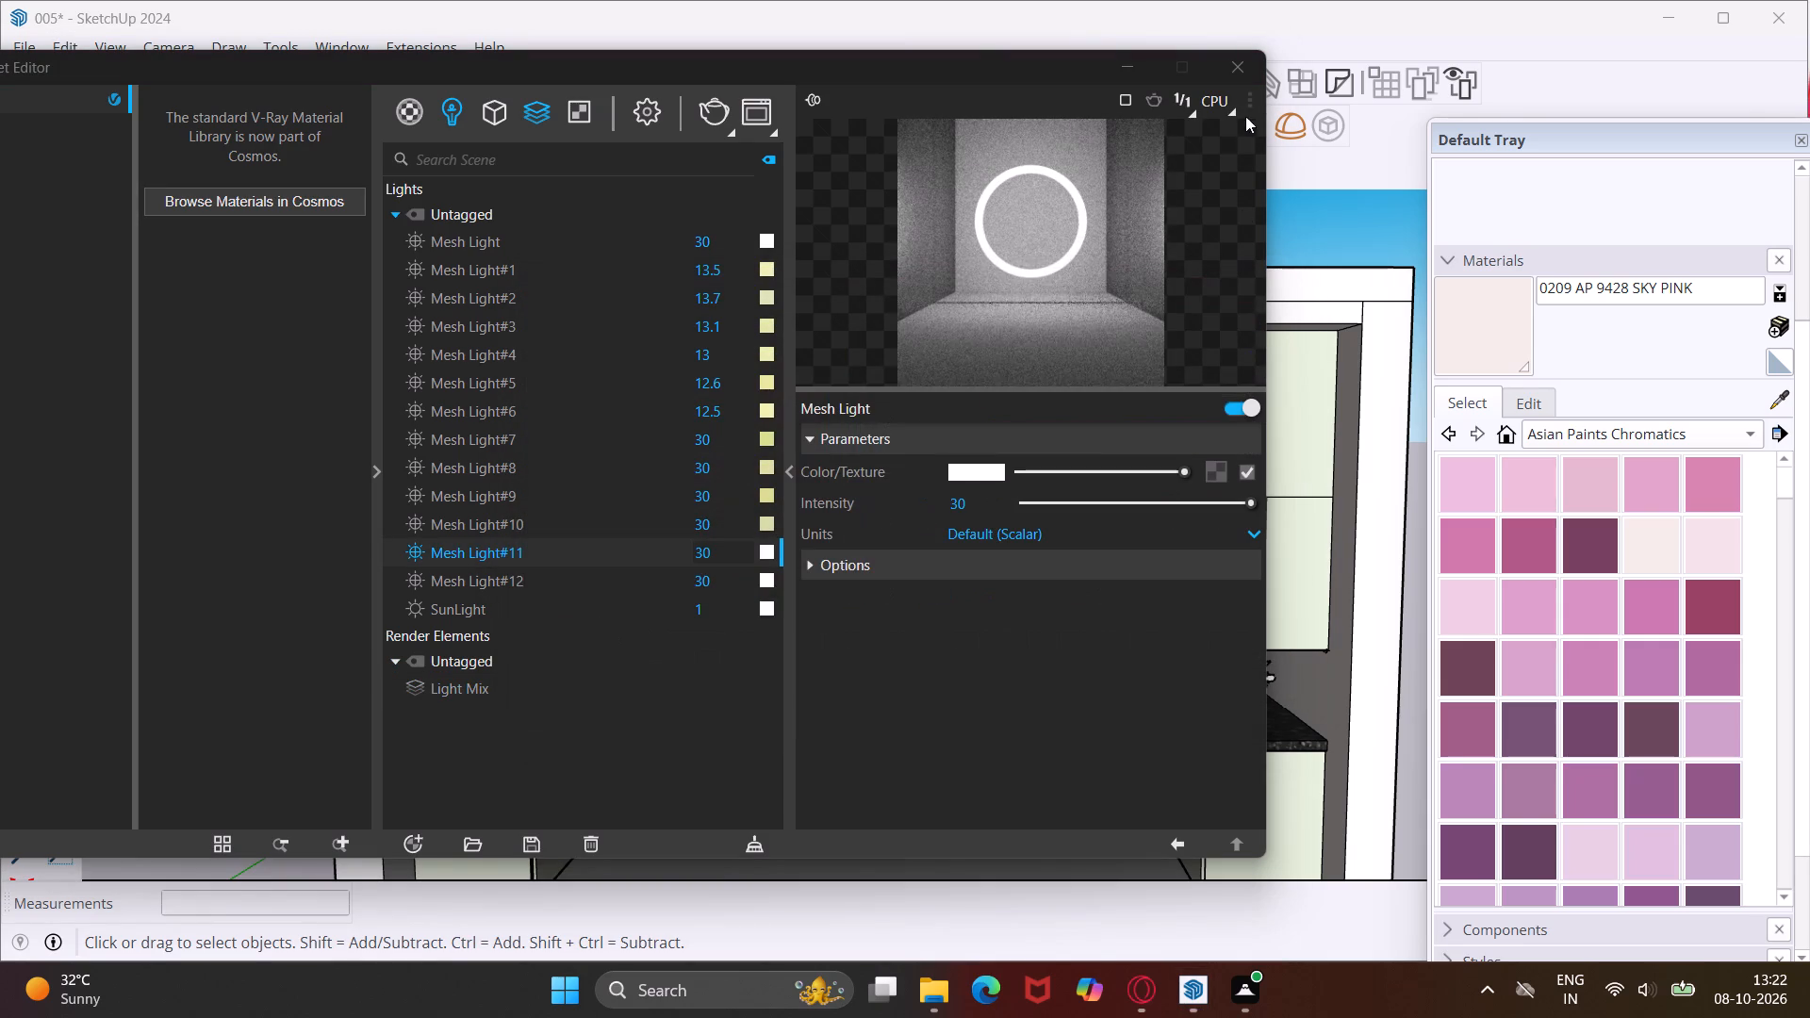
left_click(1237, 70)
Delete the stray white bowl lying on the ground outside the kitchen.
scroll(988, 442, "down", 1)
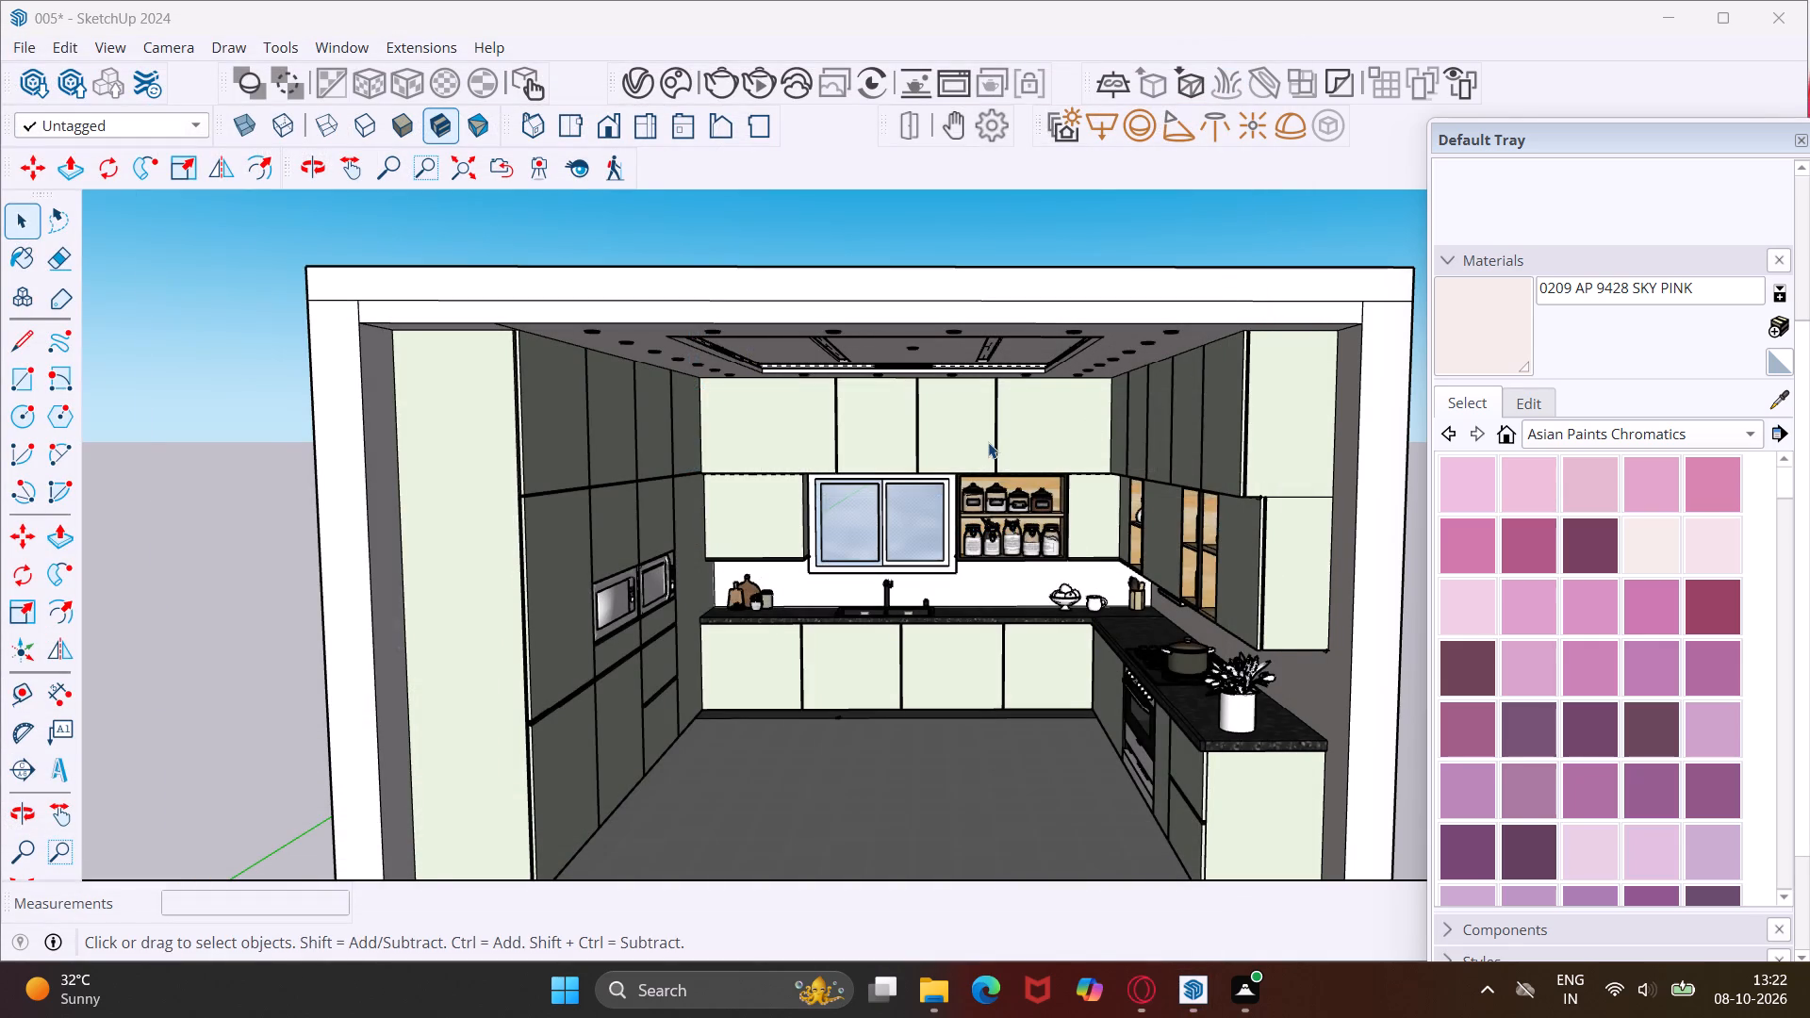
scroll(988, 442, "down", 2)
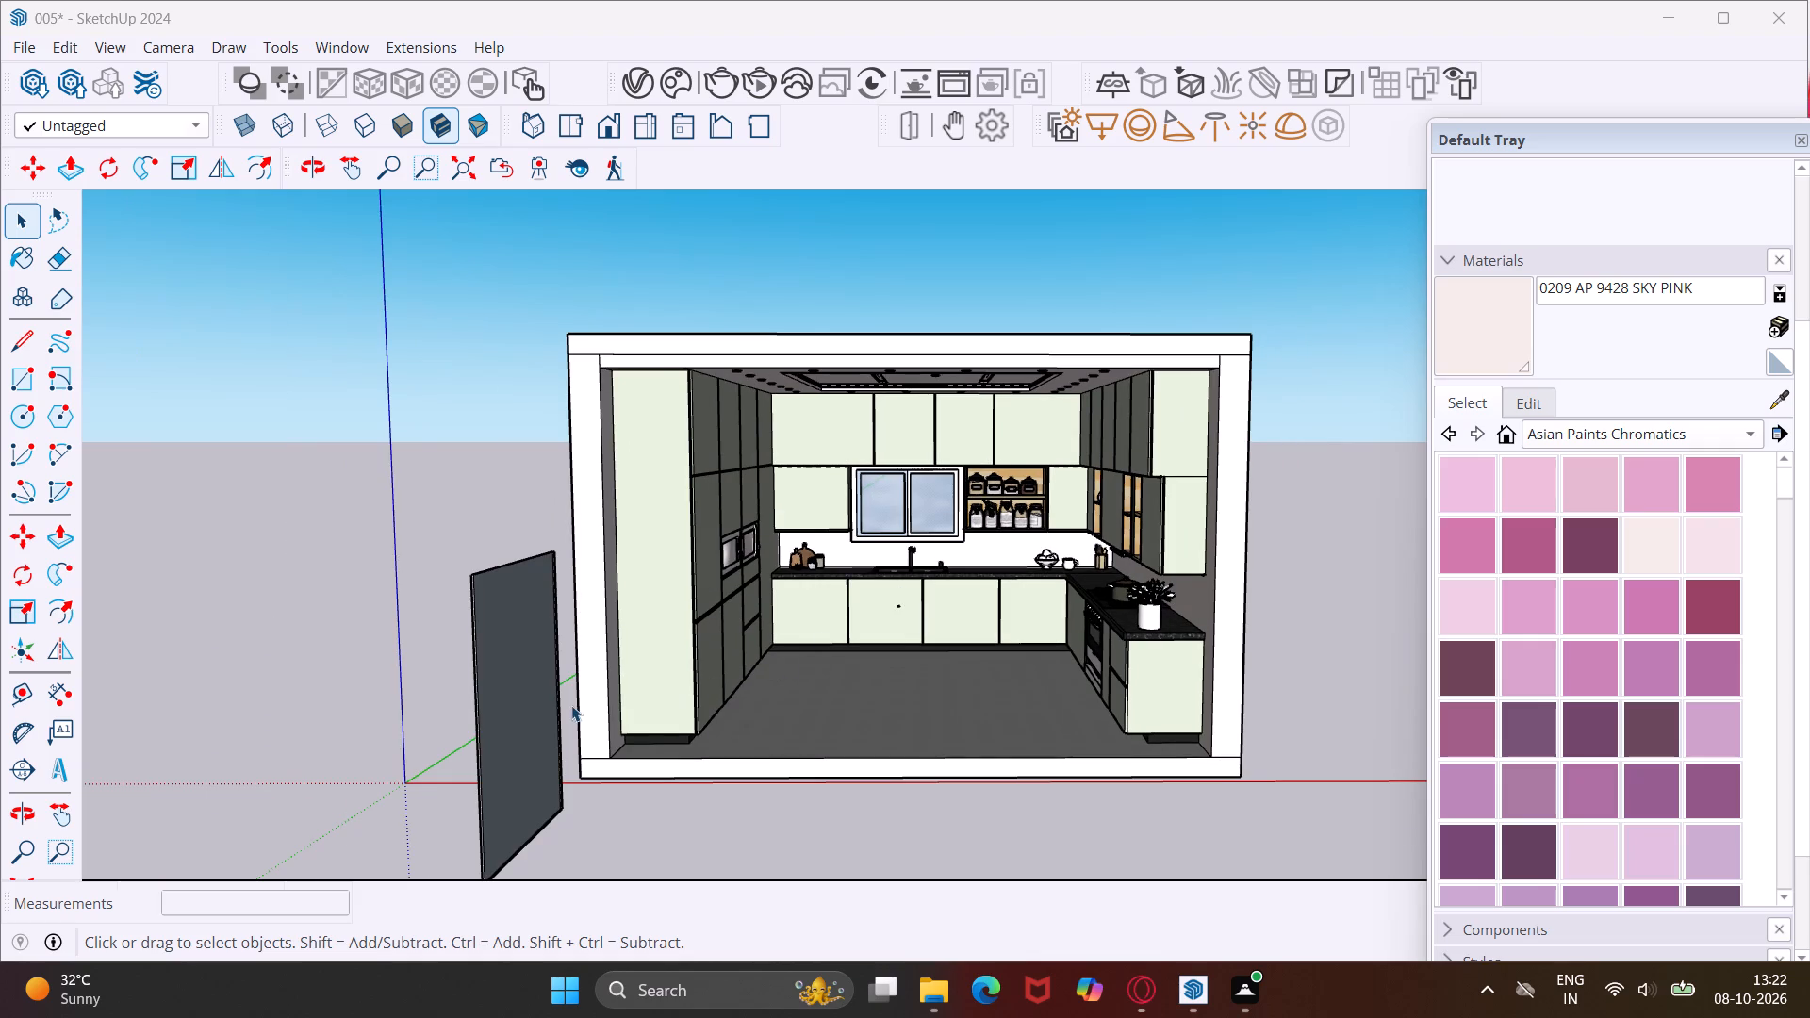
middle_click_drag(571, 705, 614, 753)
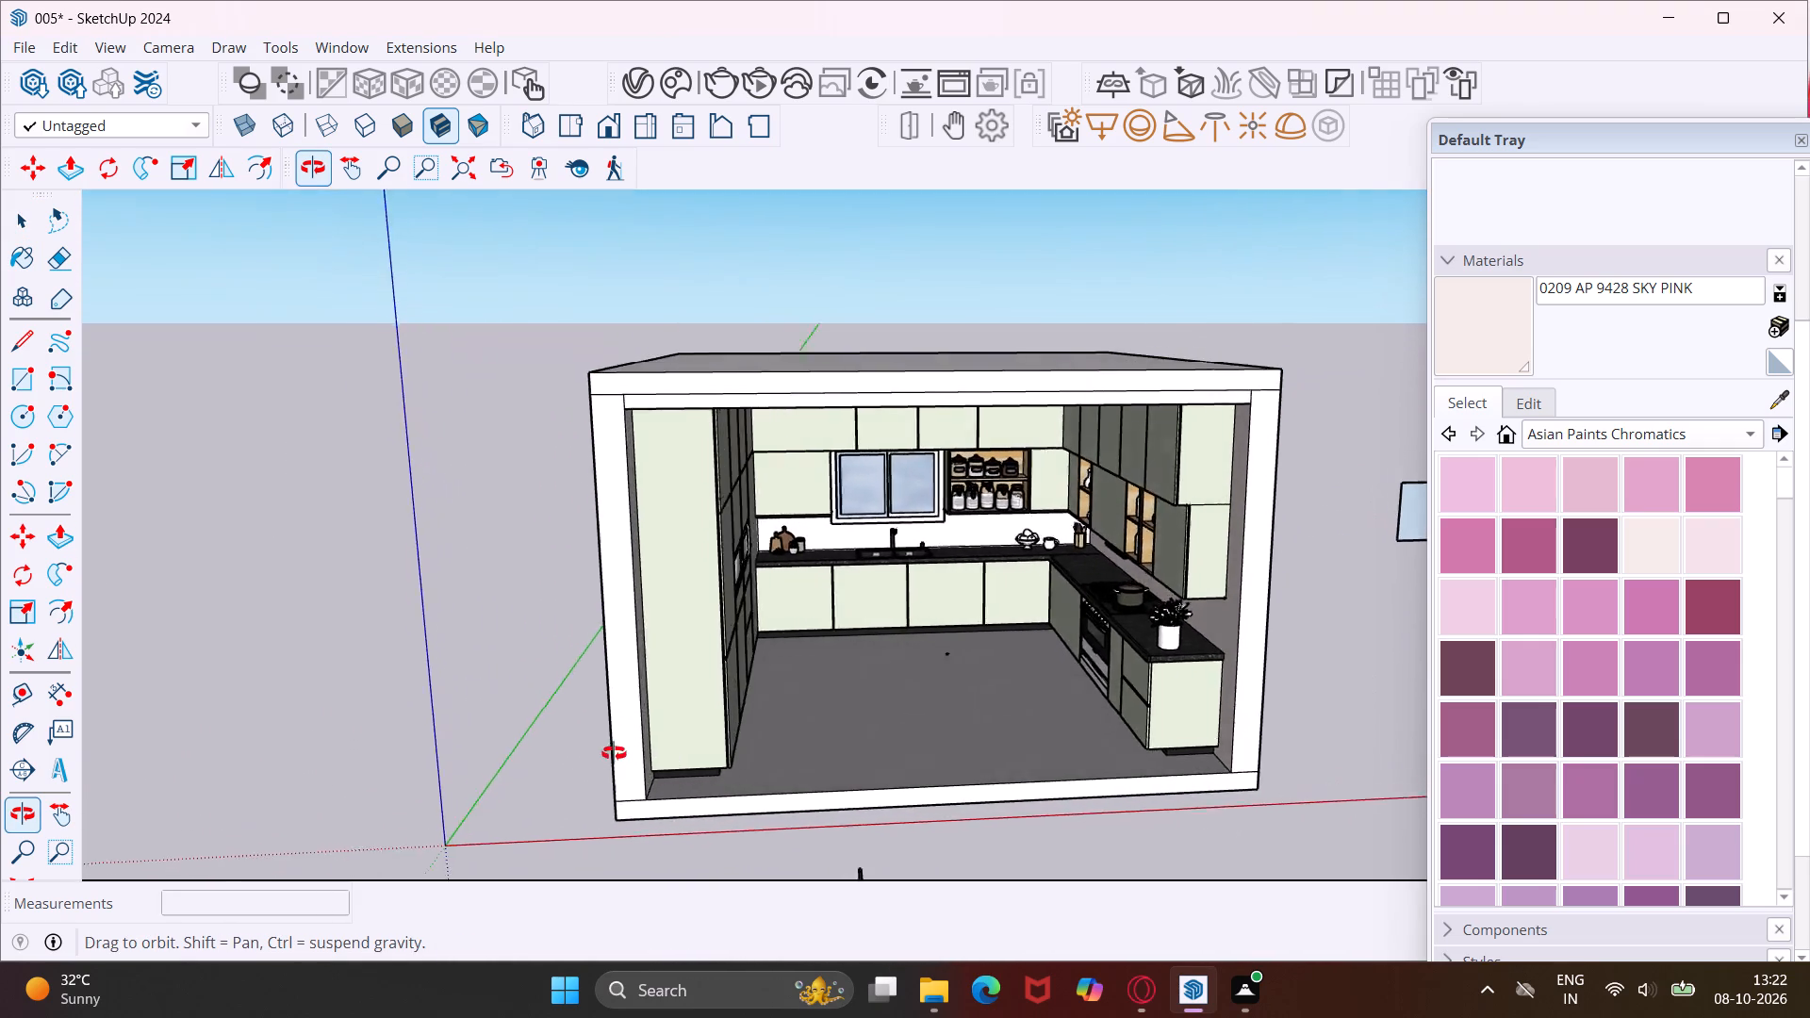
middle_click_drag(614, 753, 535, 685)
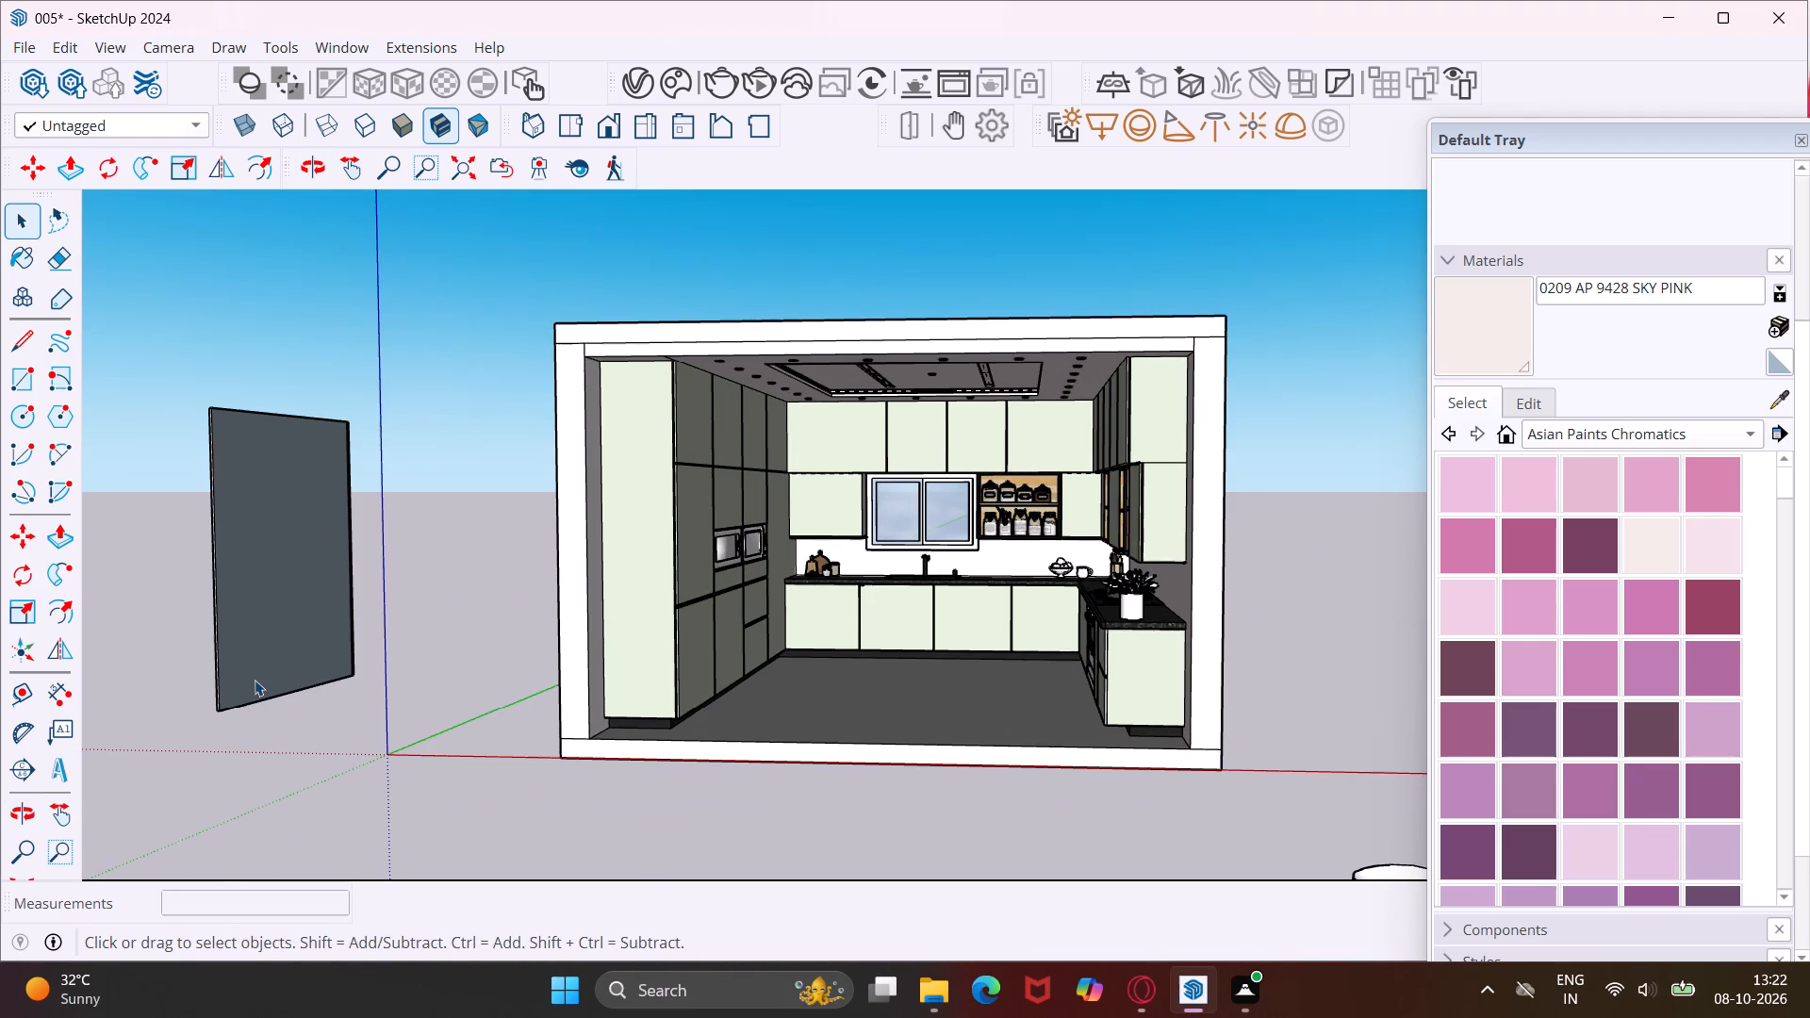
middle_click_drag(255, 680, 622, 677)
left_click(930, 840)
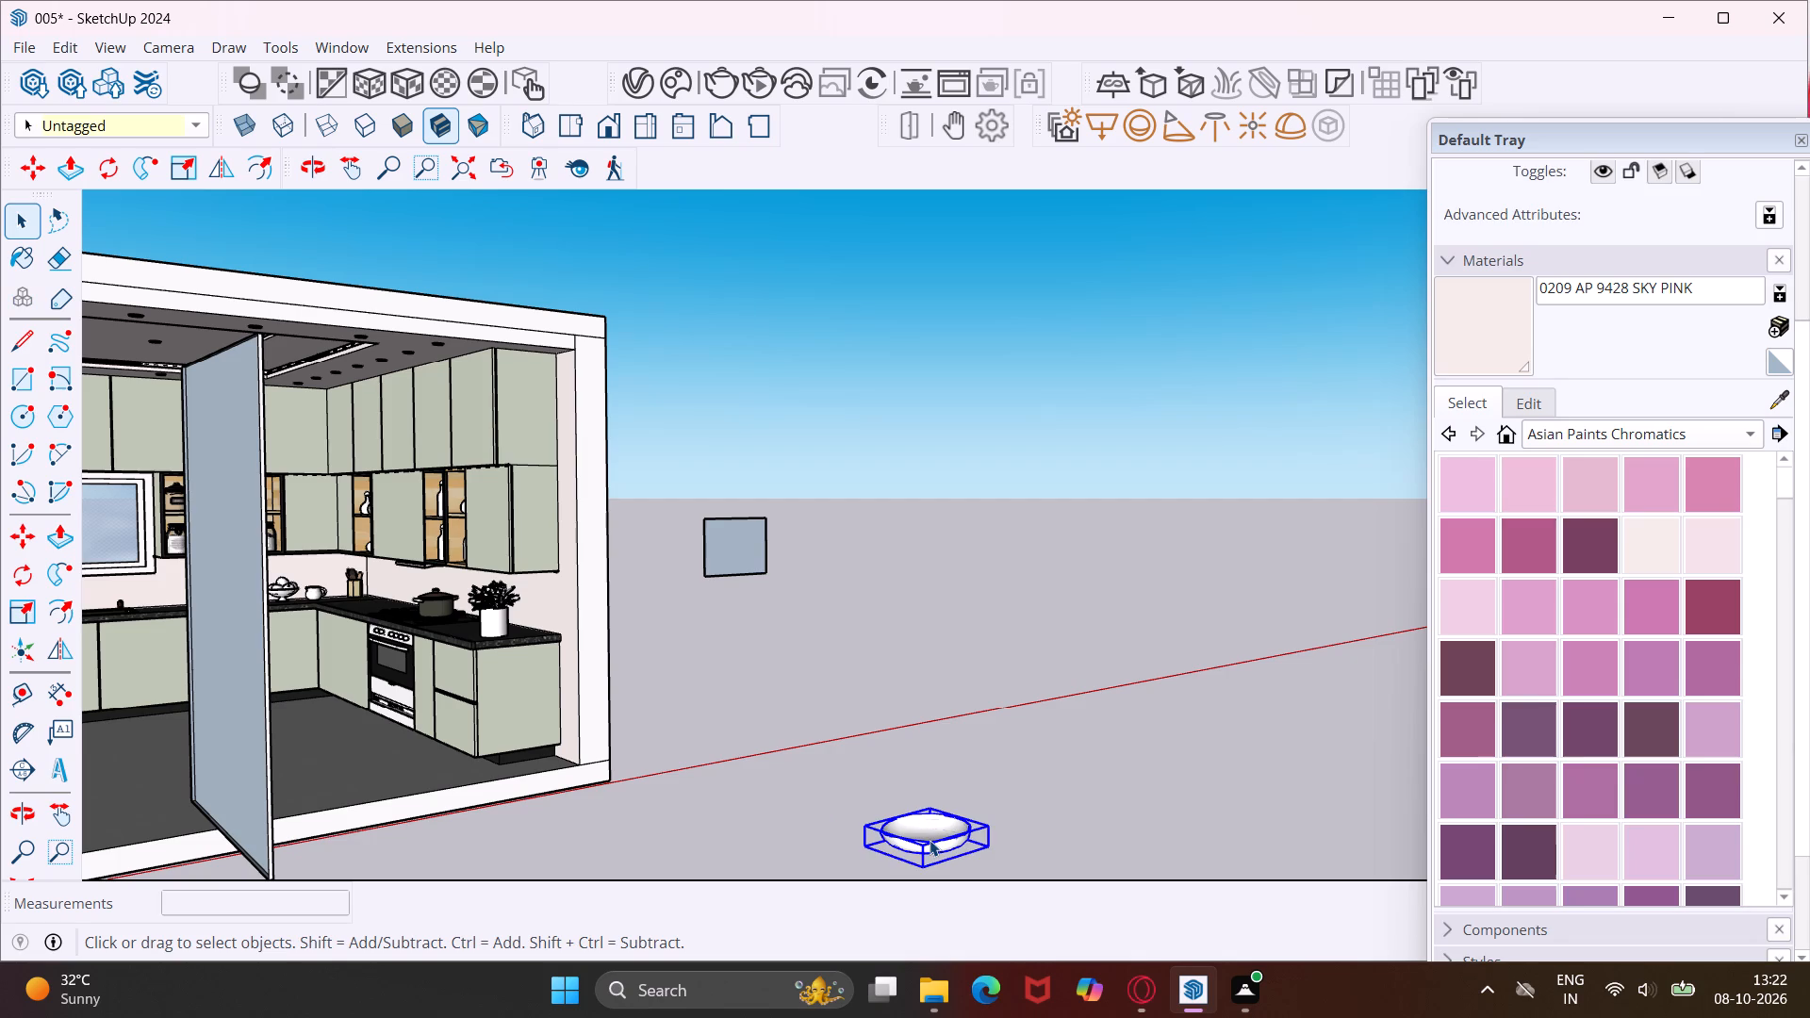
key("Delete")
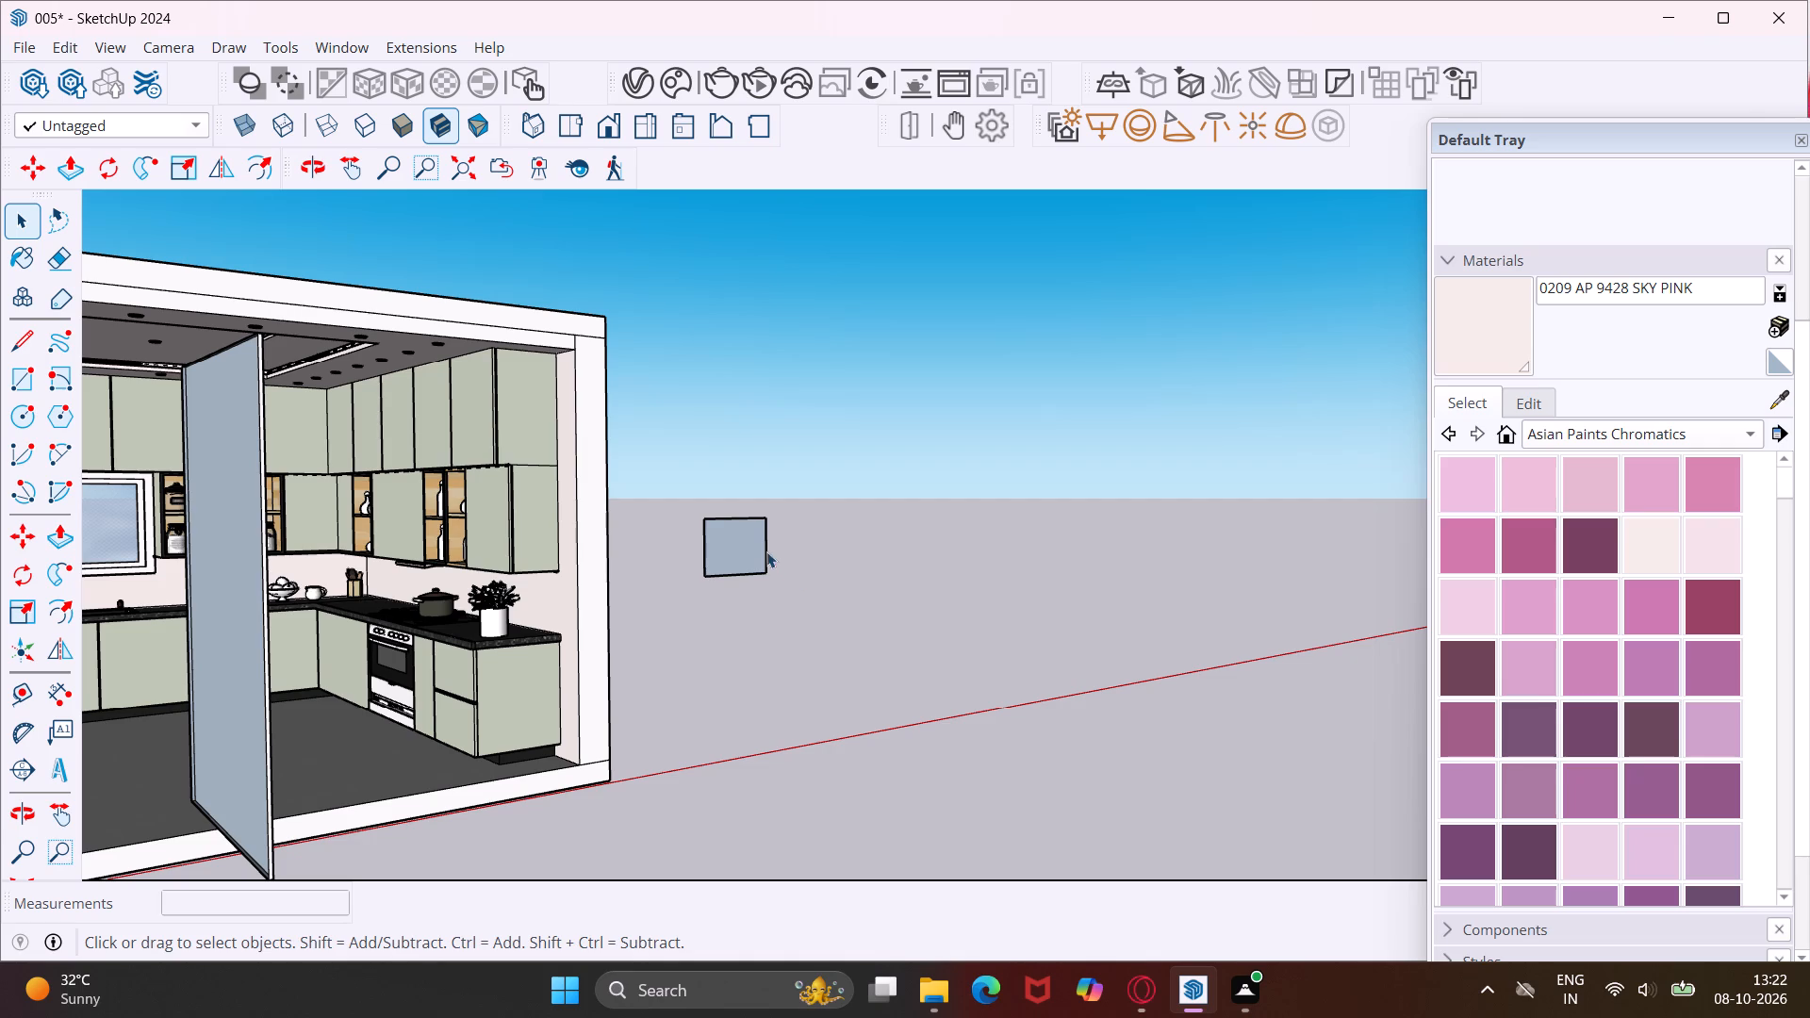
Search the Chaos Cosmos library for glass, starting from the V-Ray Asset Editor's material browser.
middle_click_drag(765, 550, 801, 568)
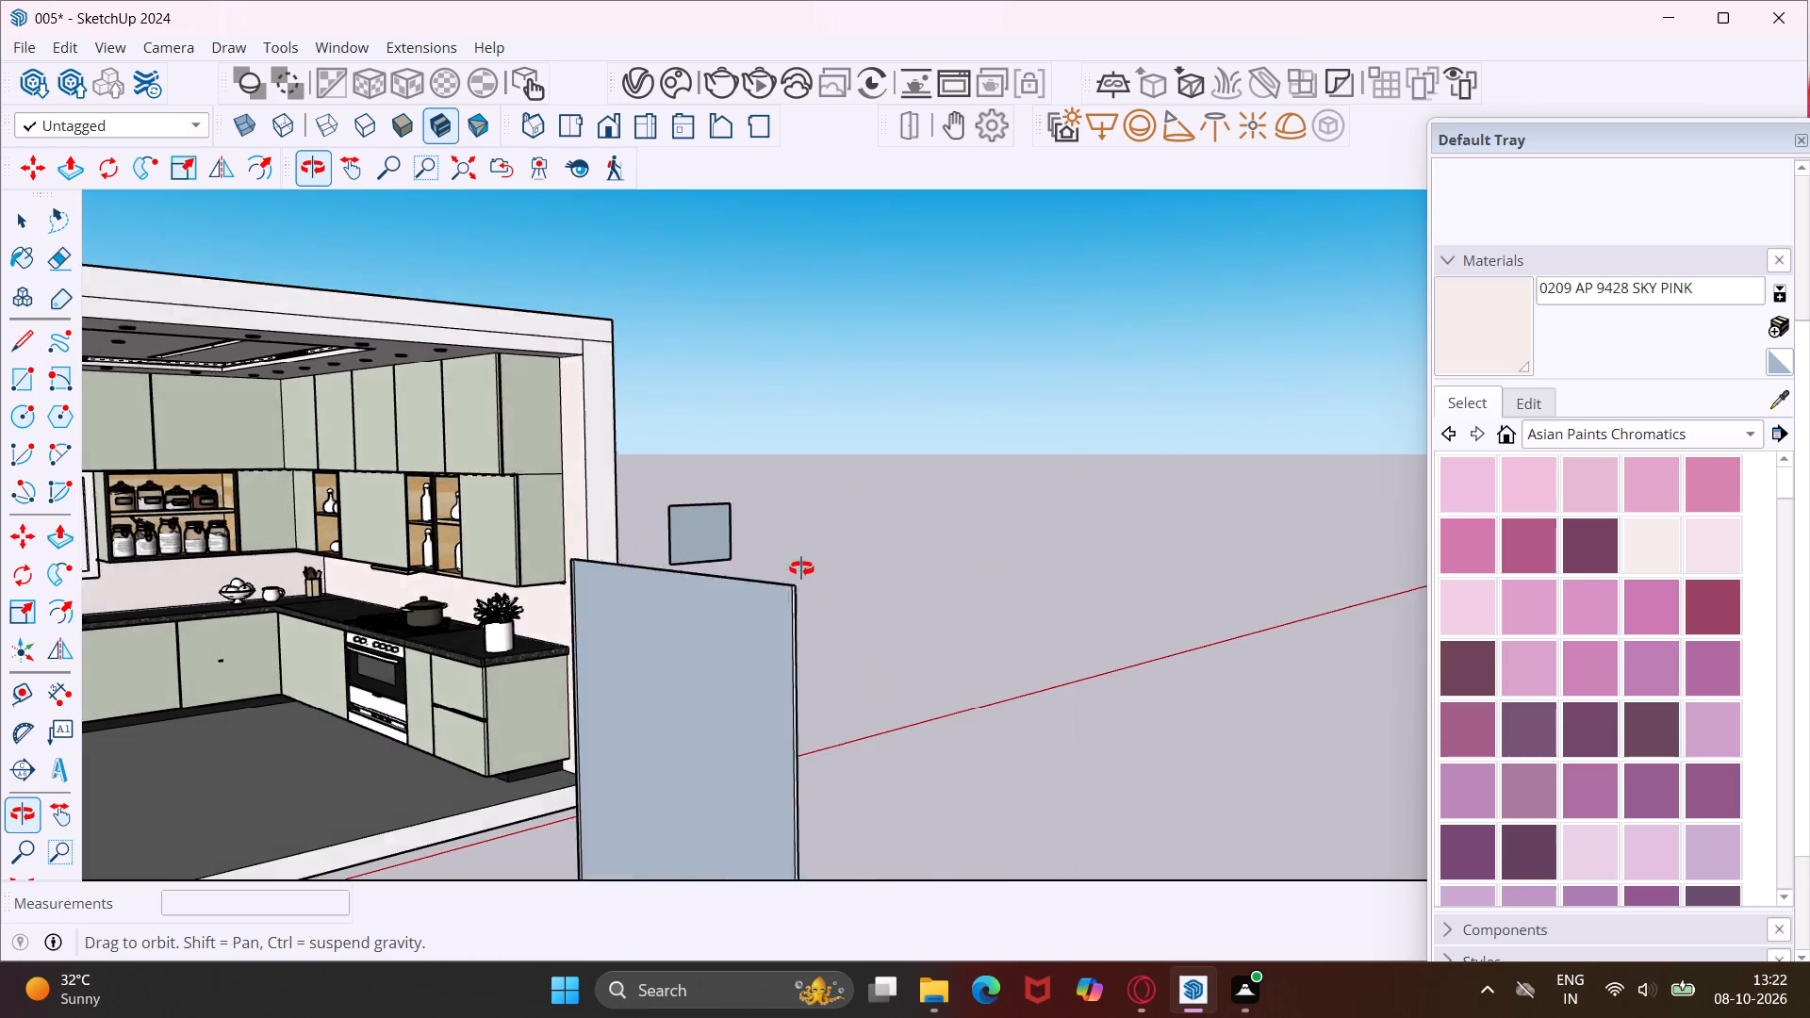
middle_click_drag(801, 568, 697, 550)
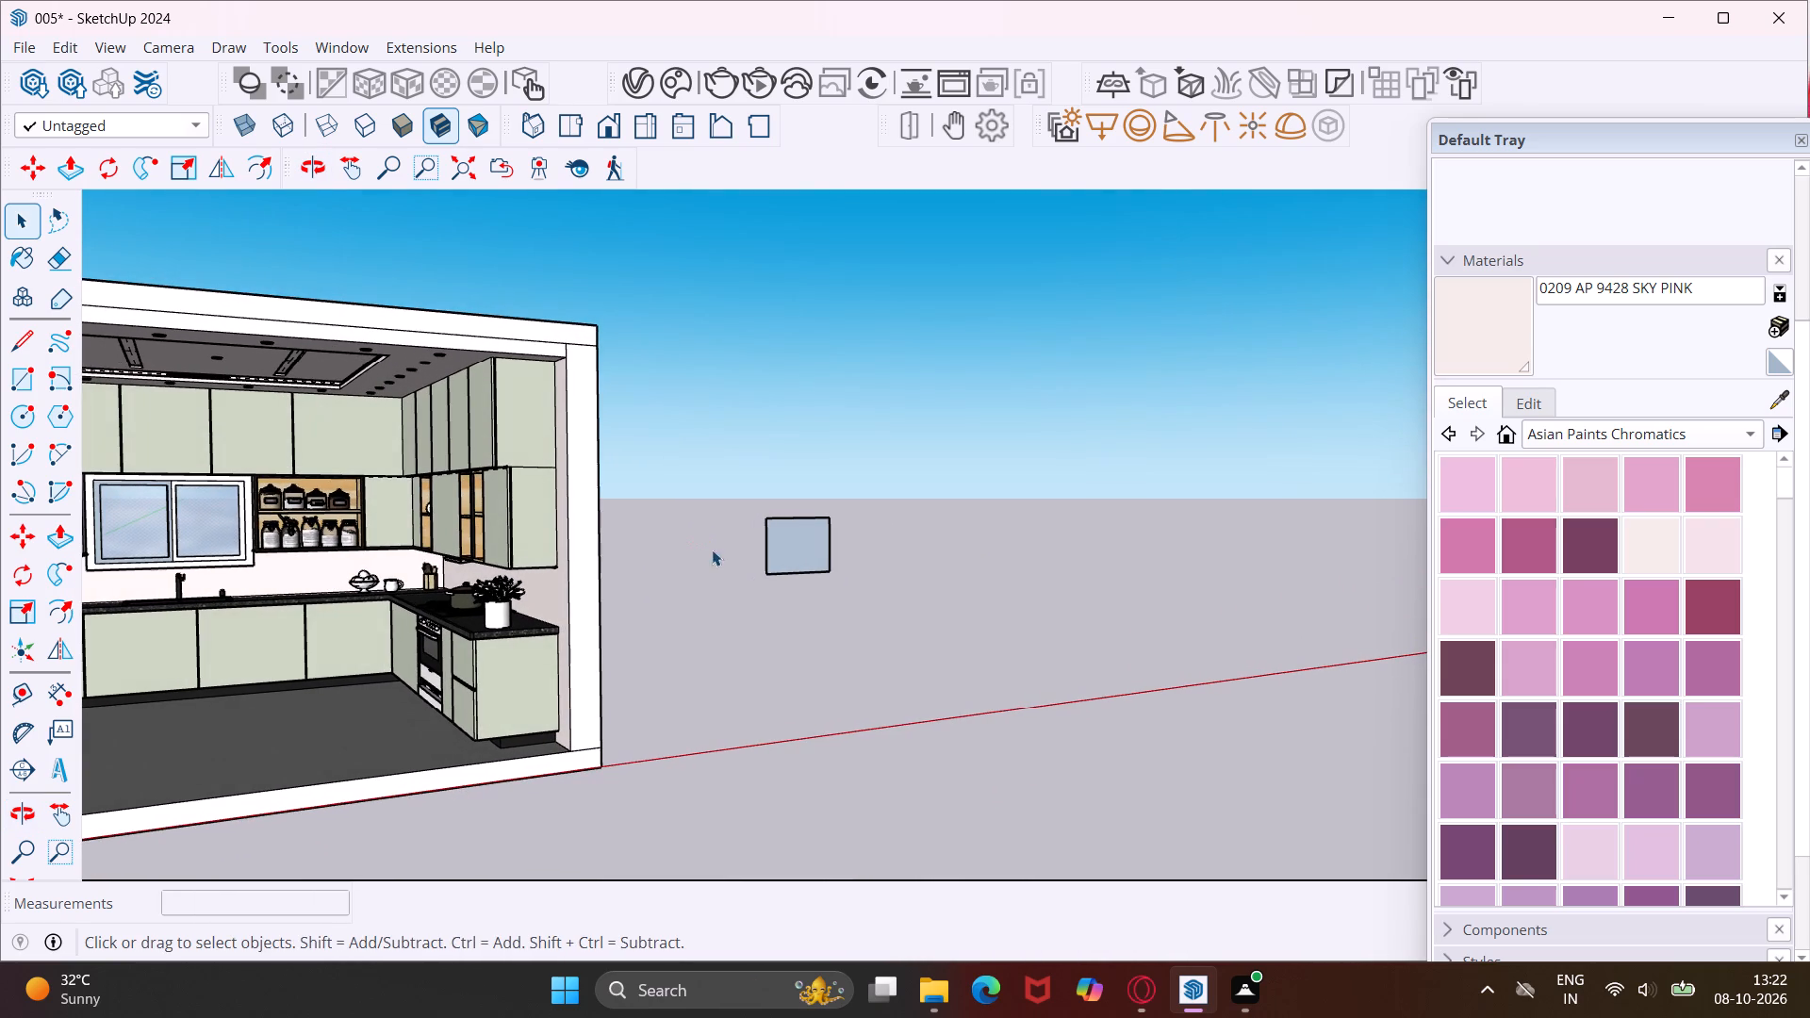
left_click(633, 74)
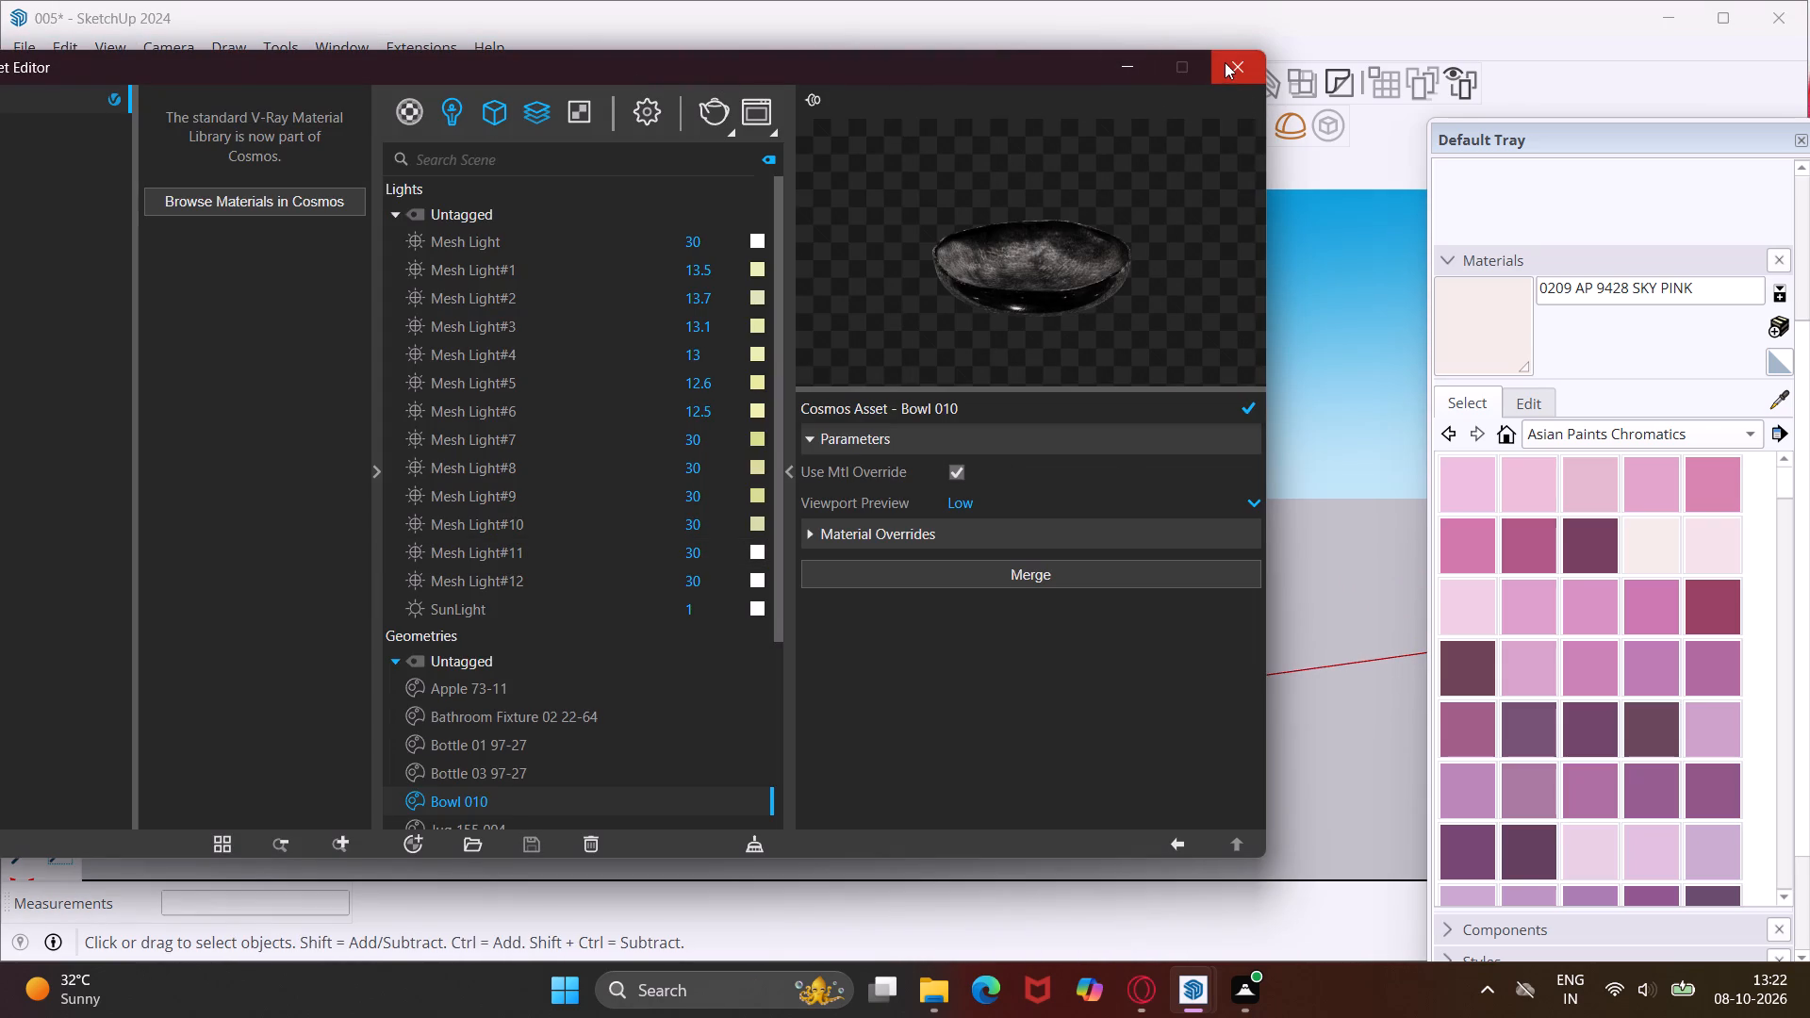
left_click(250, 200)
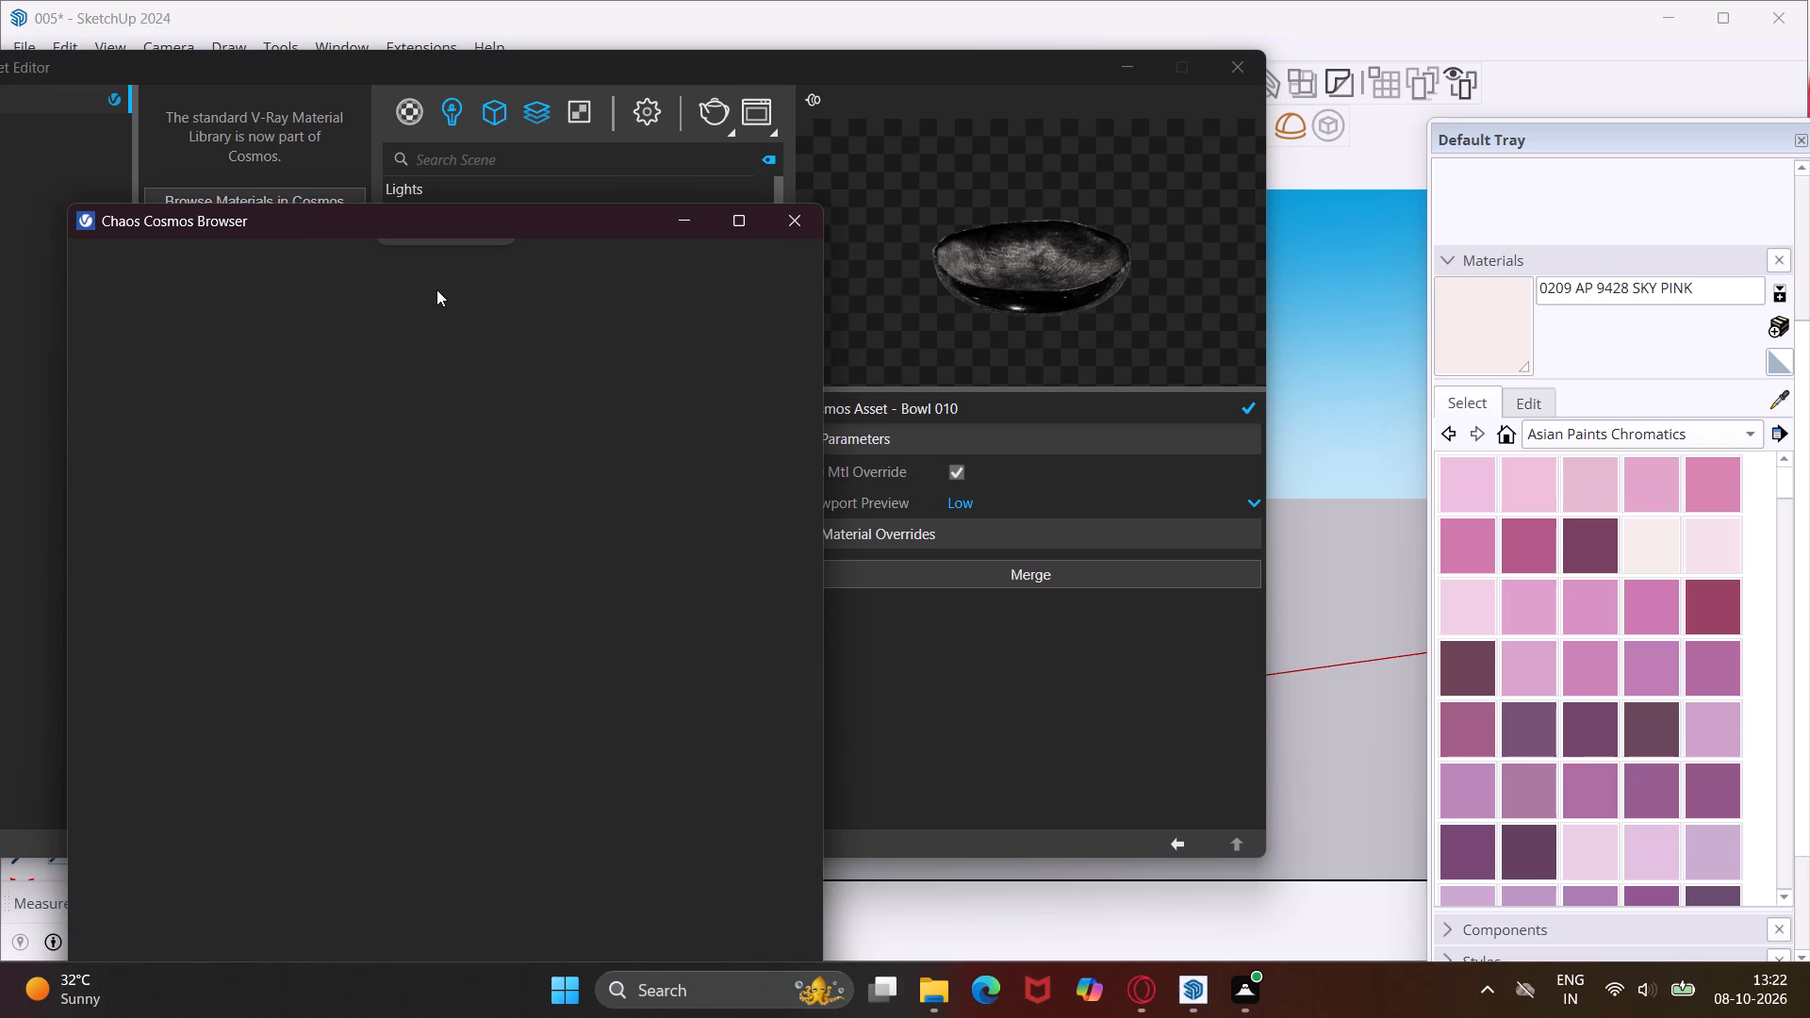
left_click(775, 230)
left_click(330, 206)
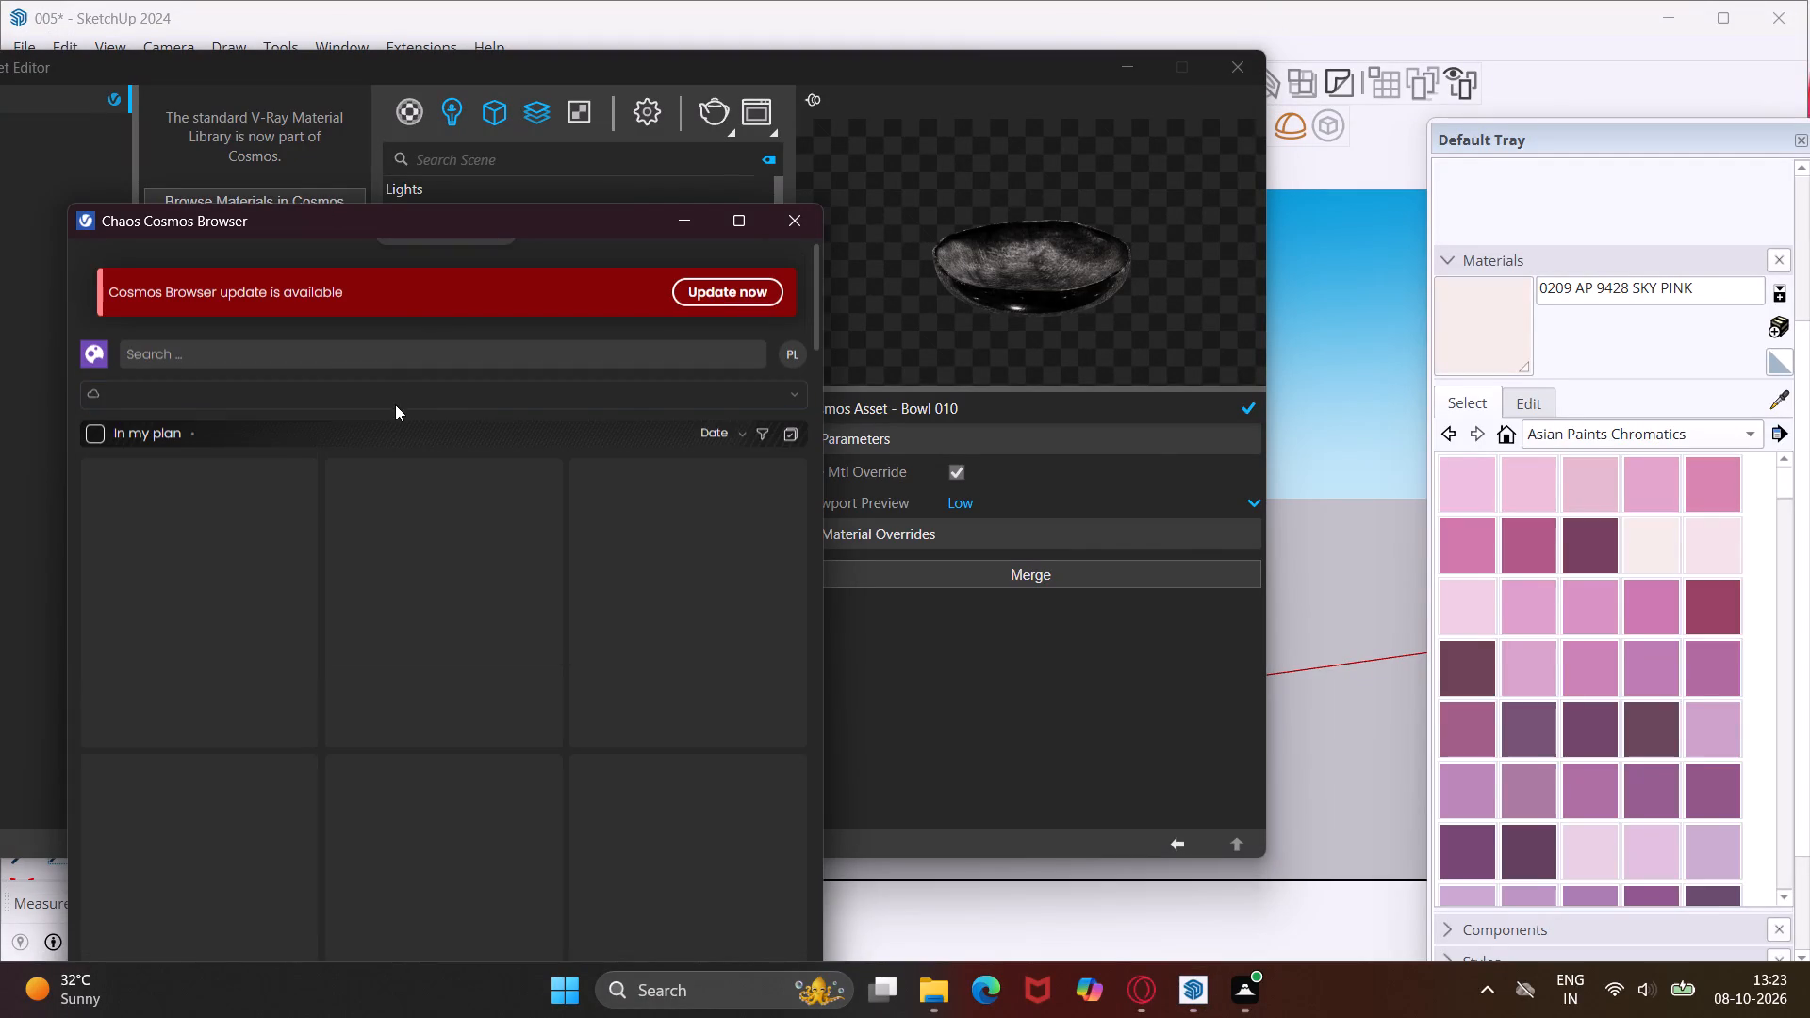
left_click(322, 429)
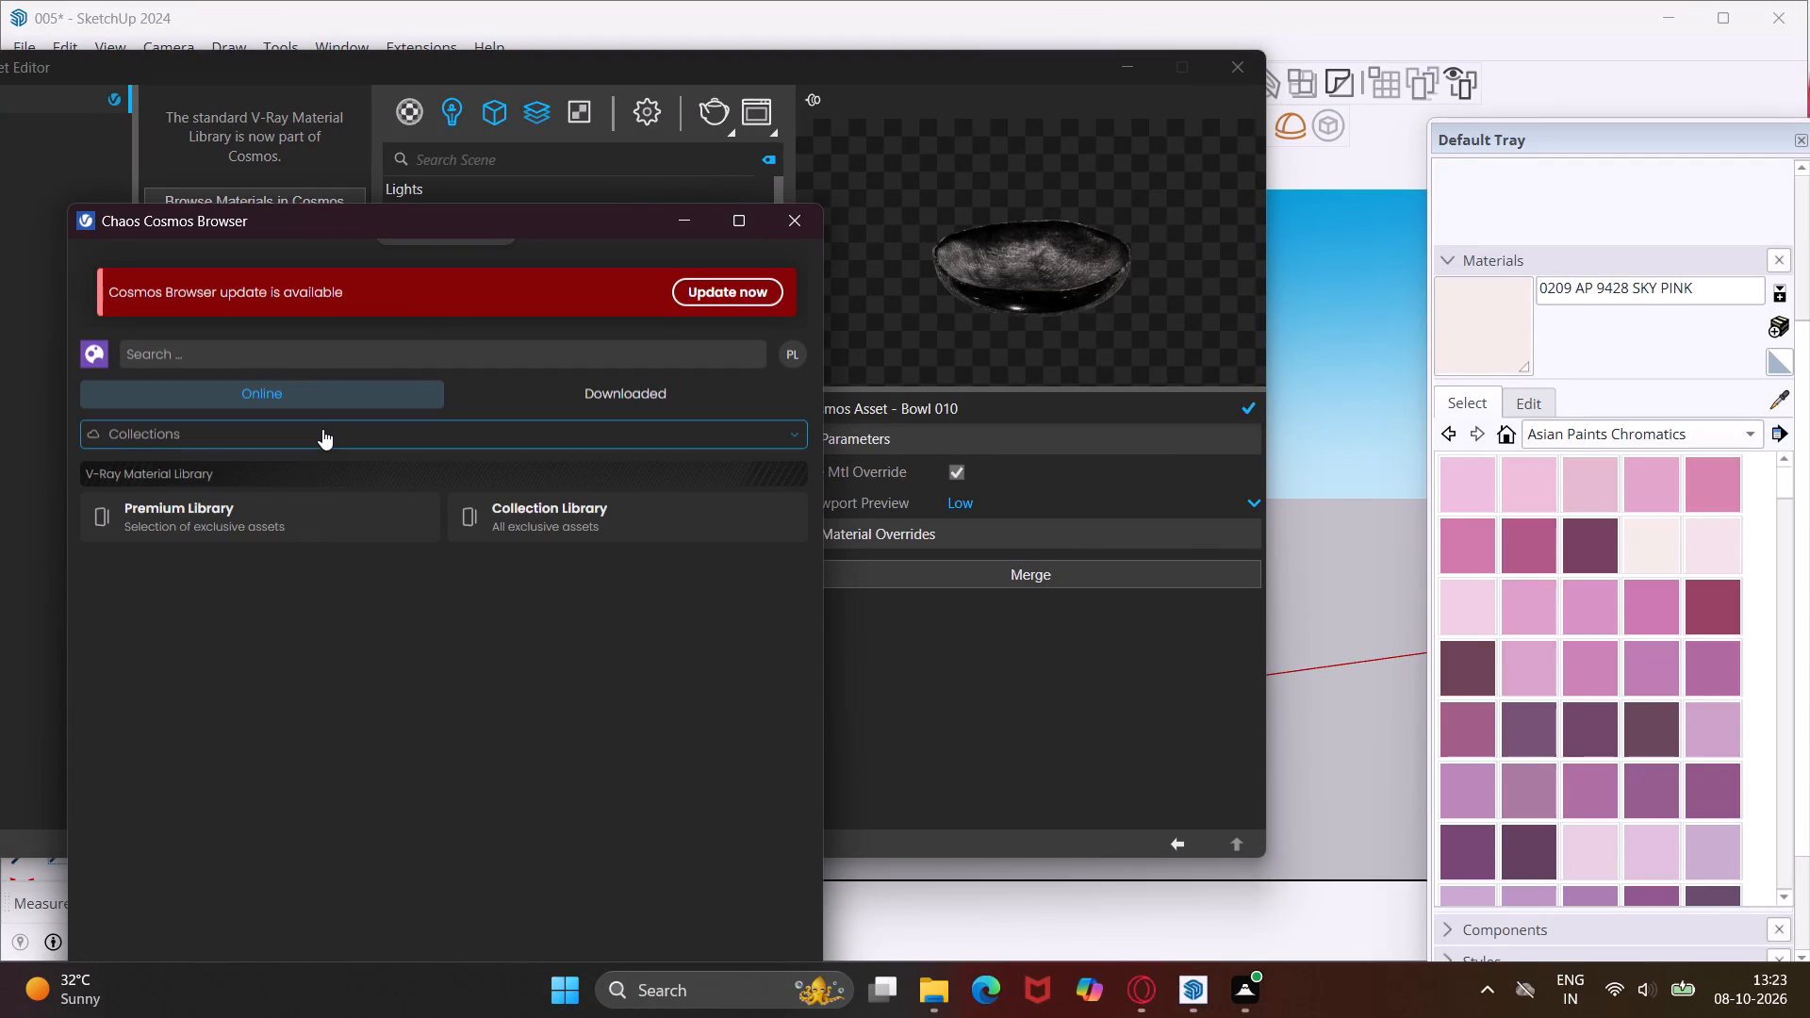
left_click(143, 504)
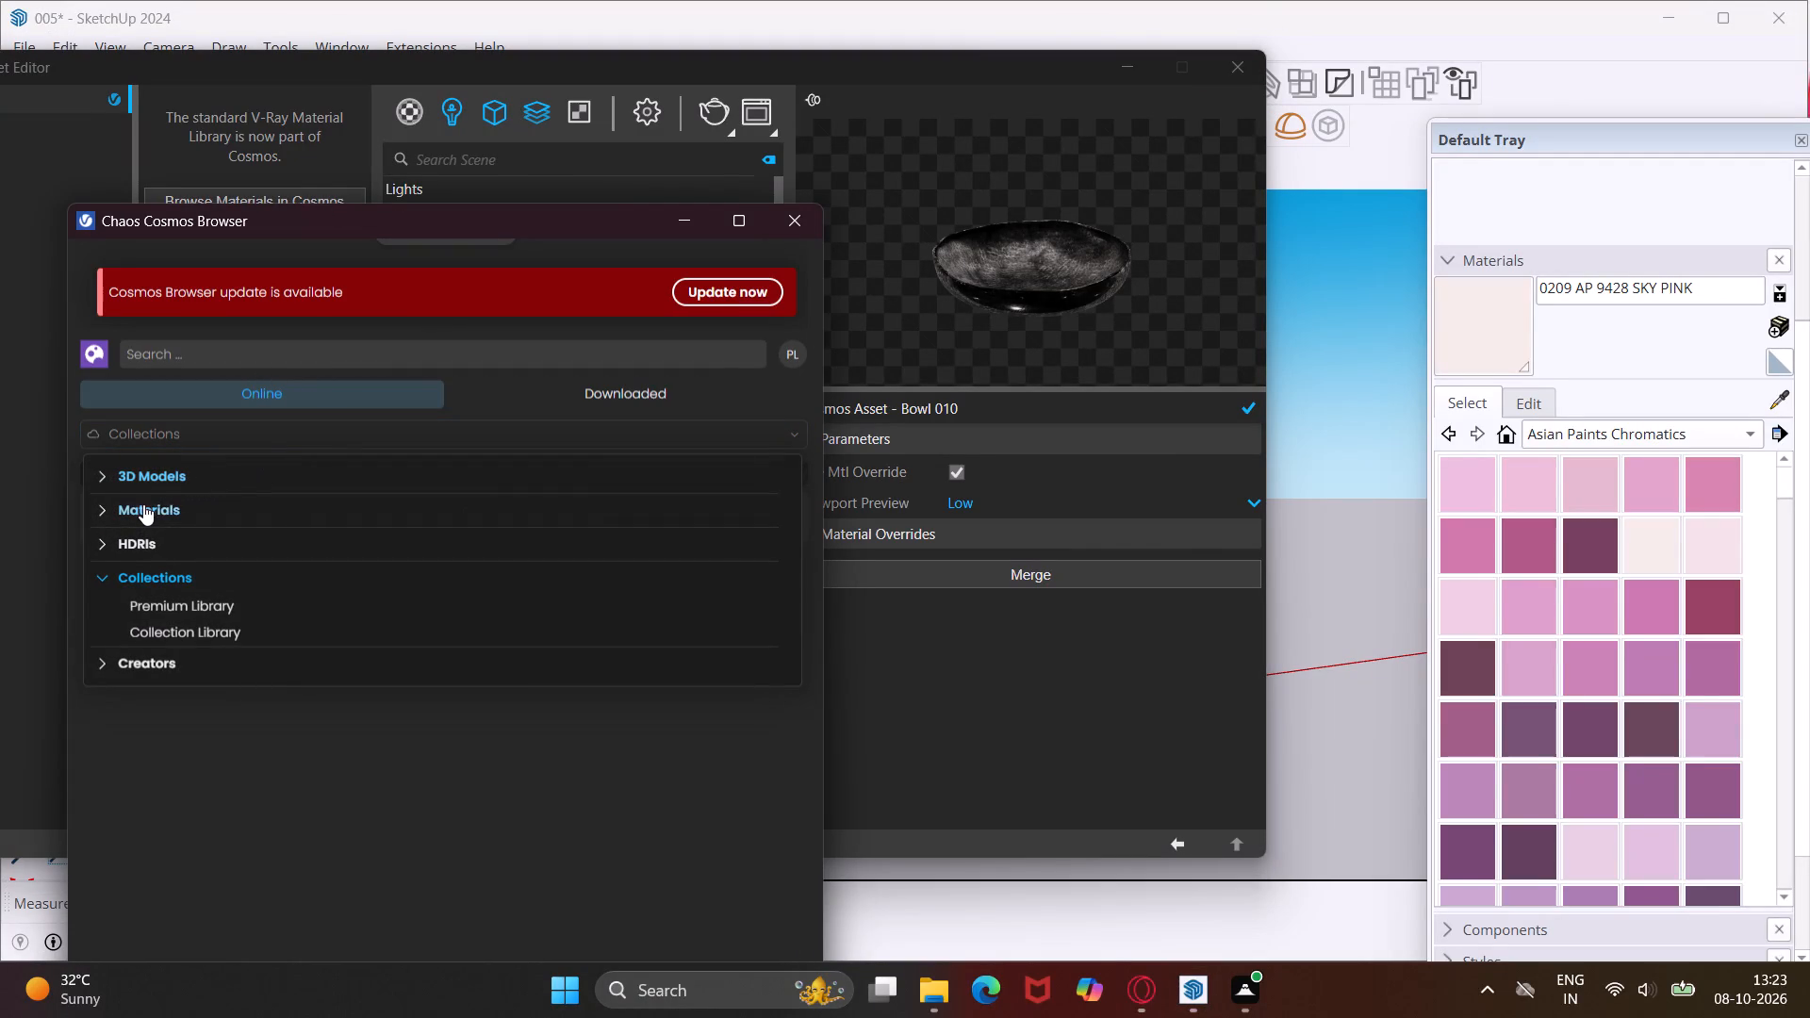
left_click(211, 348)
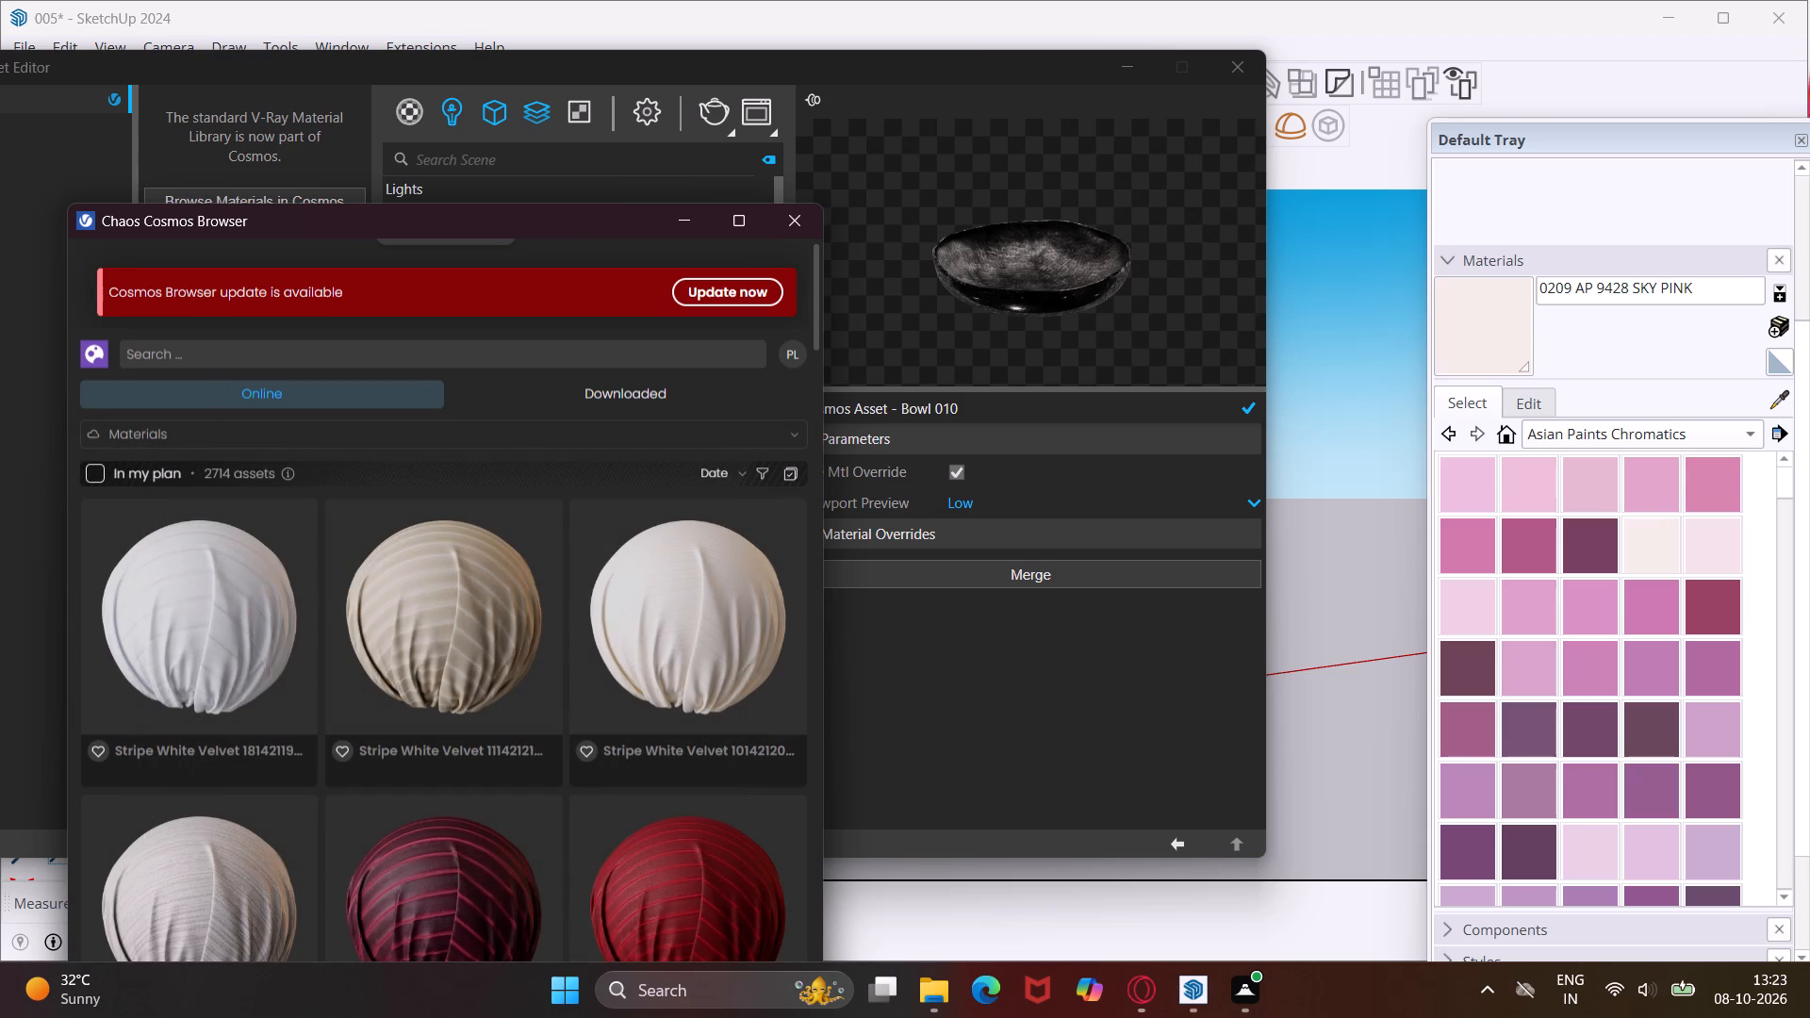
key("g")
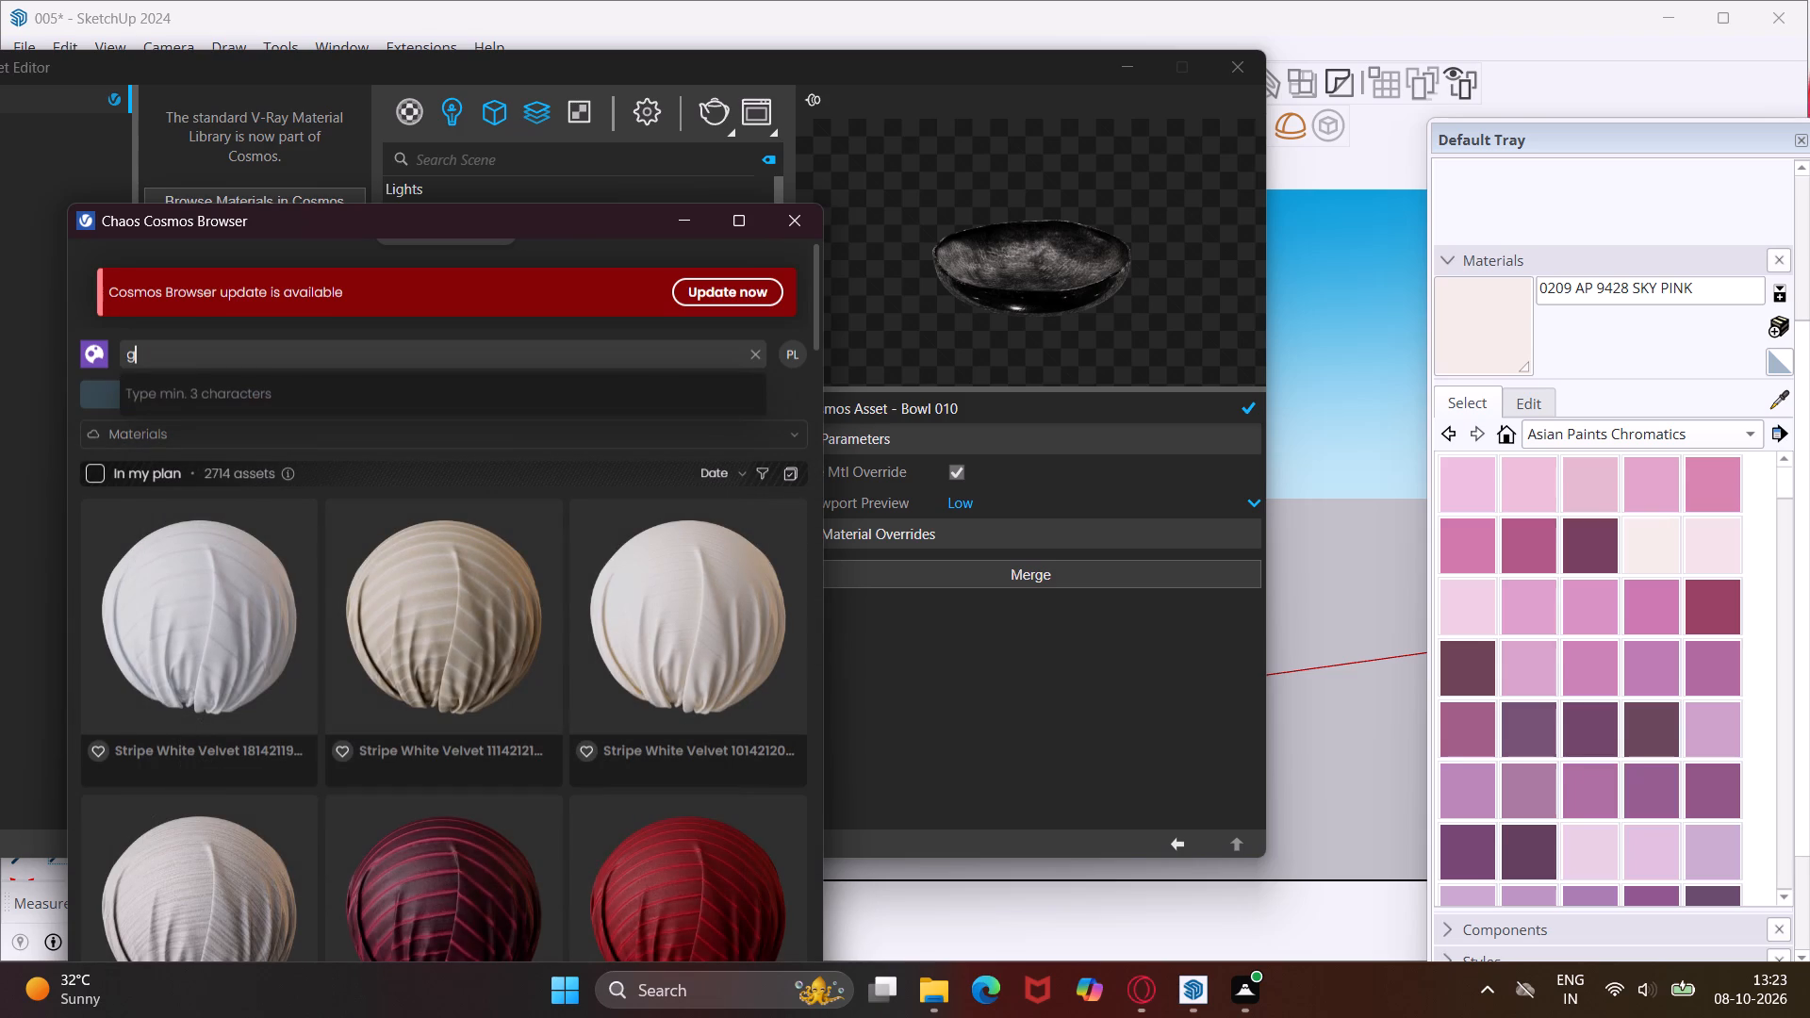
type("lass")
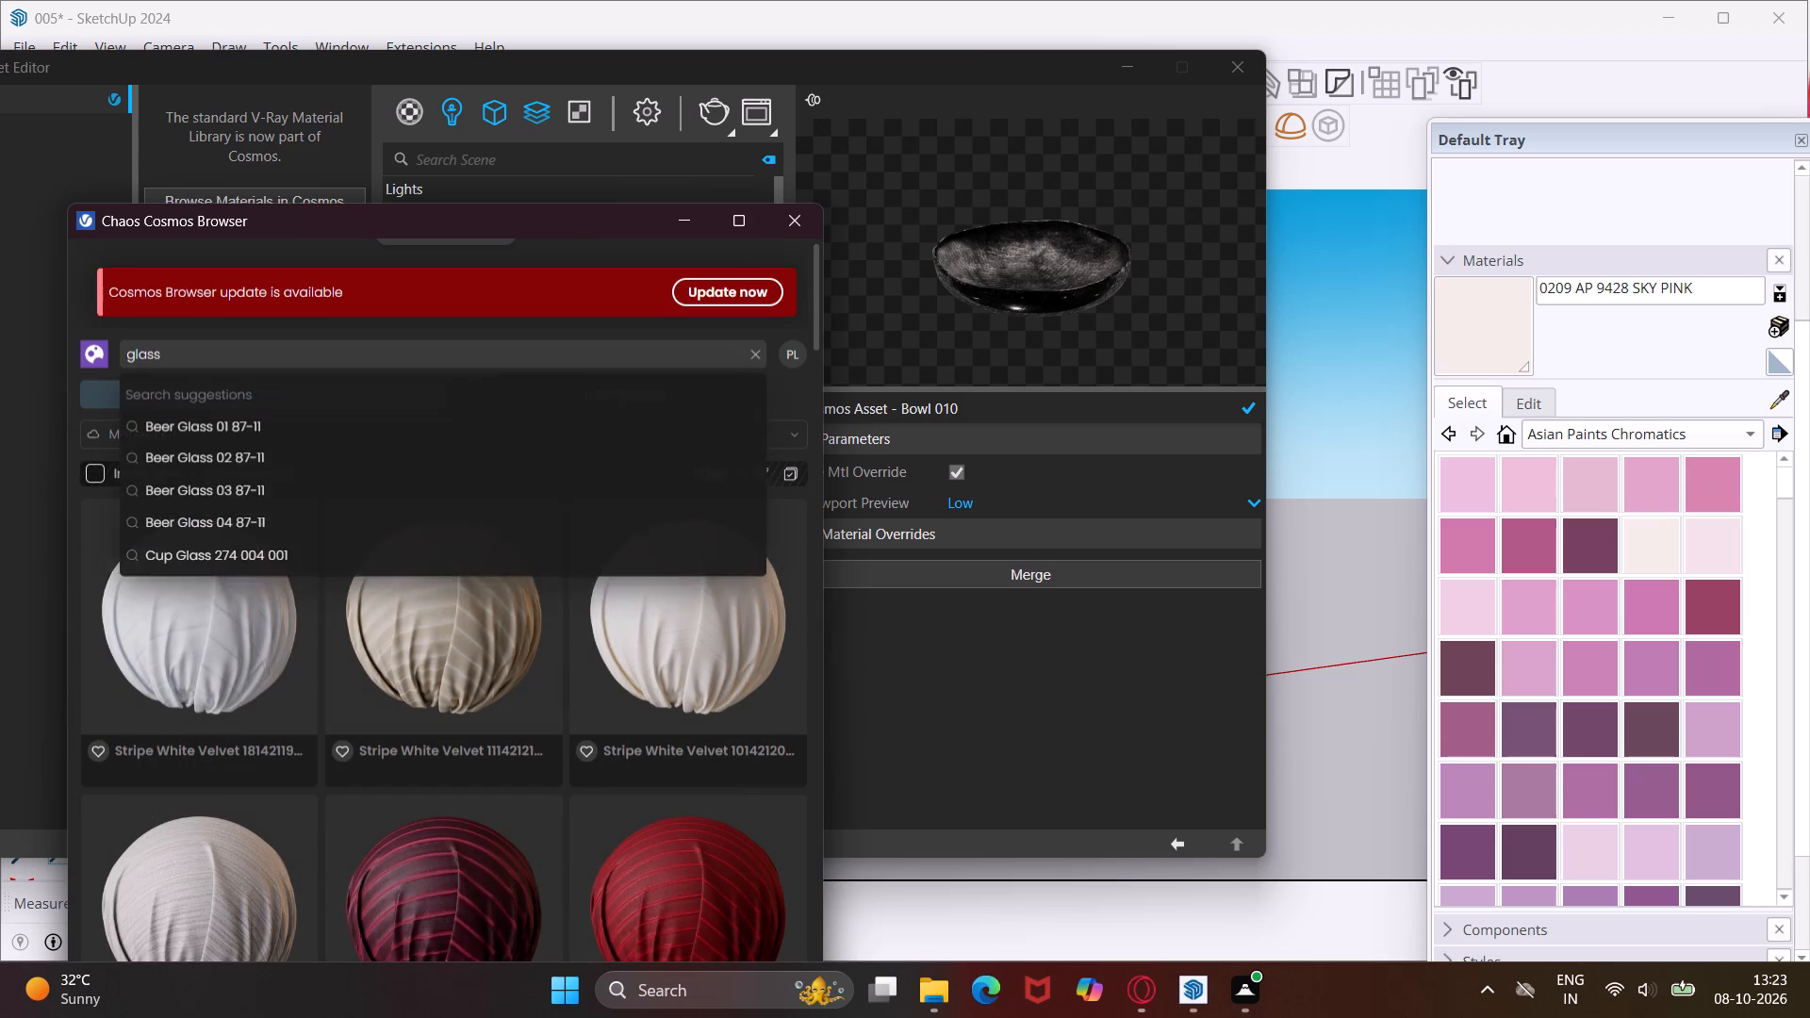
key("Return")
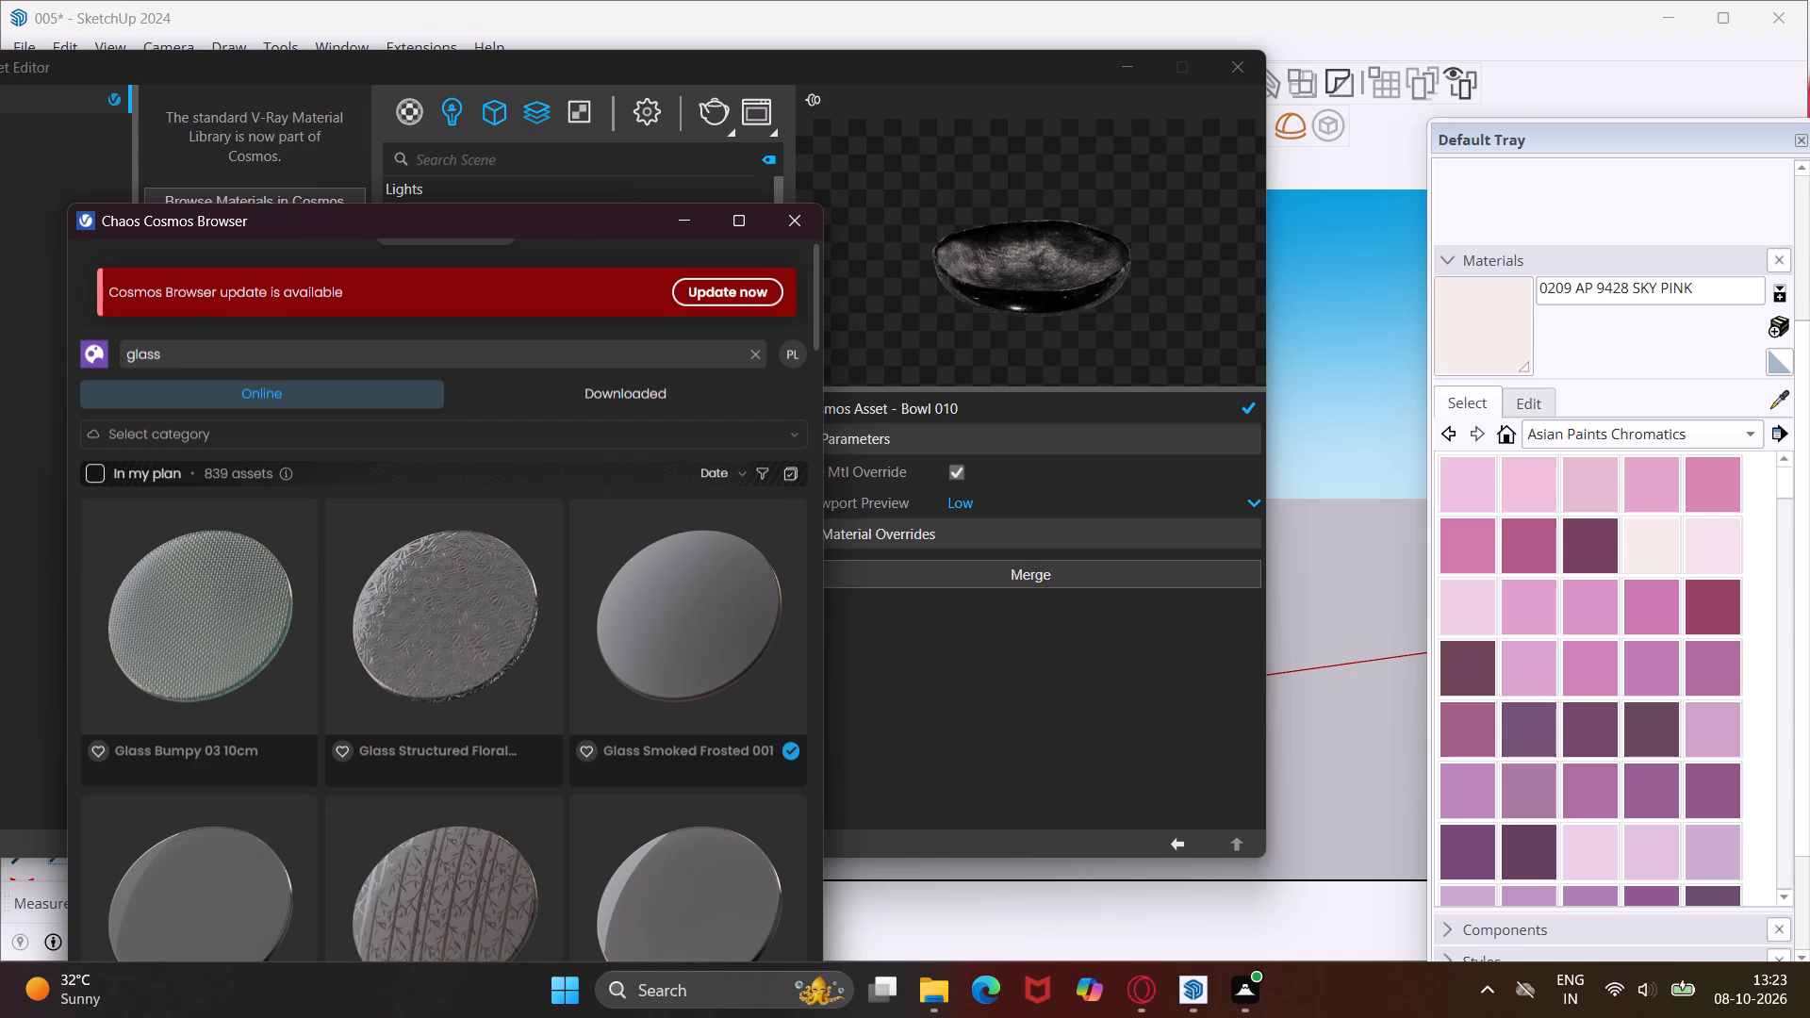
Import the Glass Thin Clear 001 material from the Cosmos results into the scene and close the Cosmos browser.
scroll(311, 661, "down", 6)
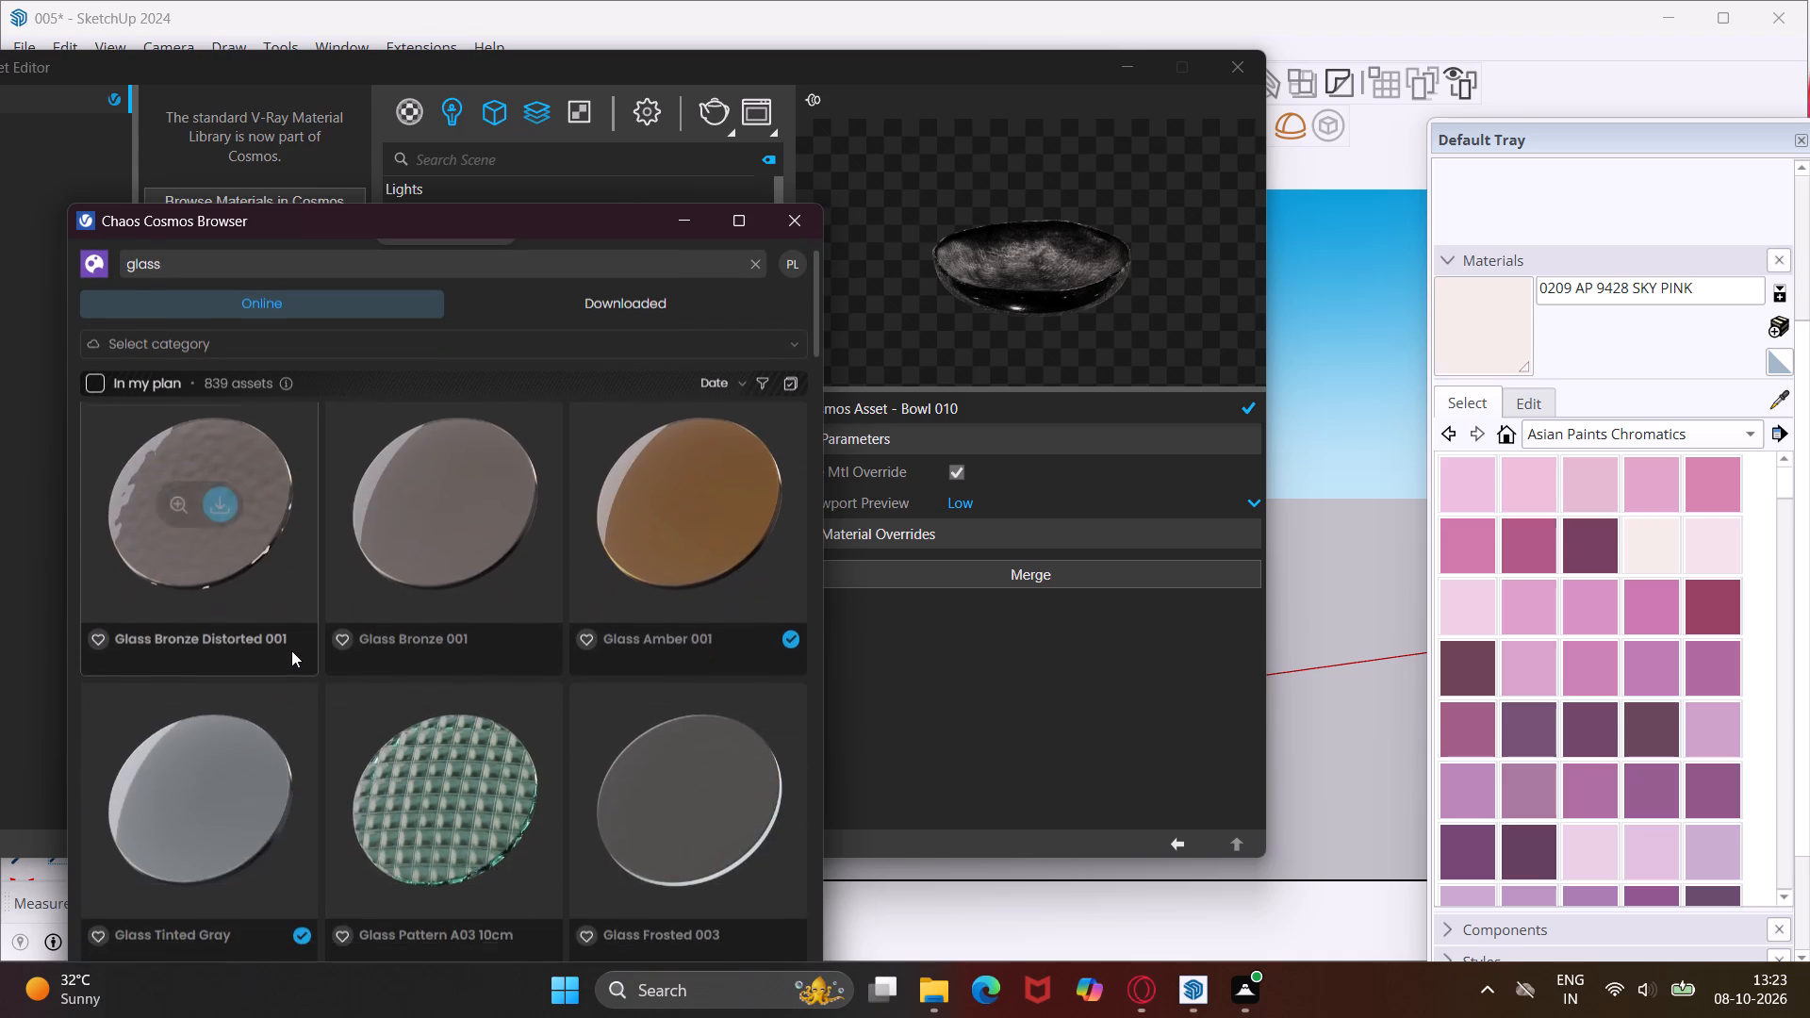
scroll(291, 650, "down", 4)
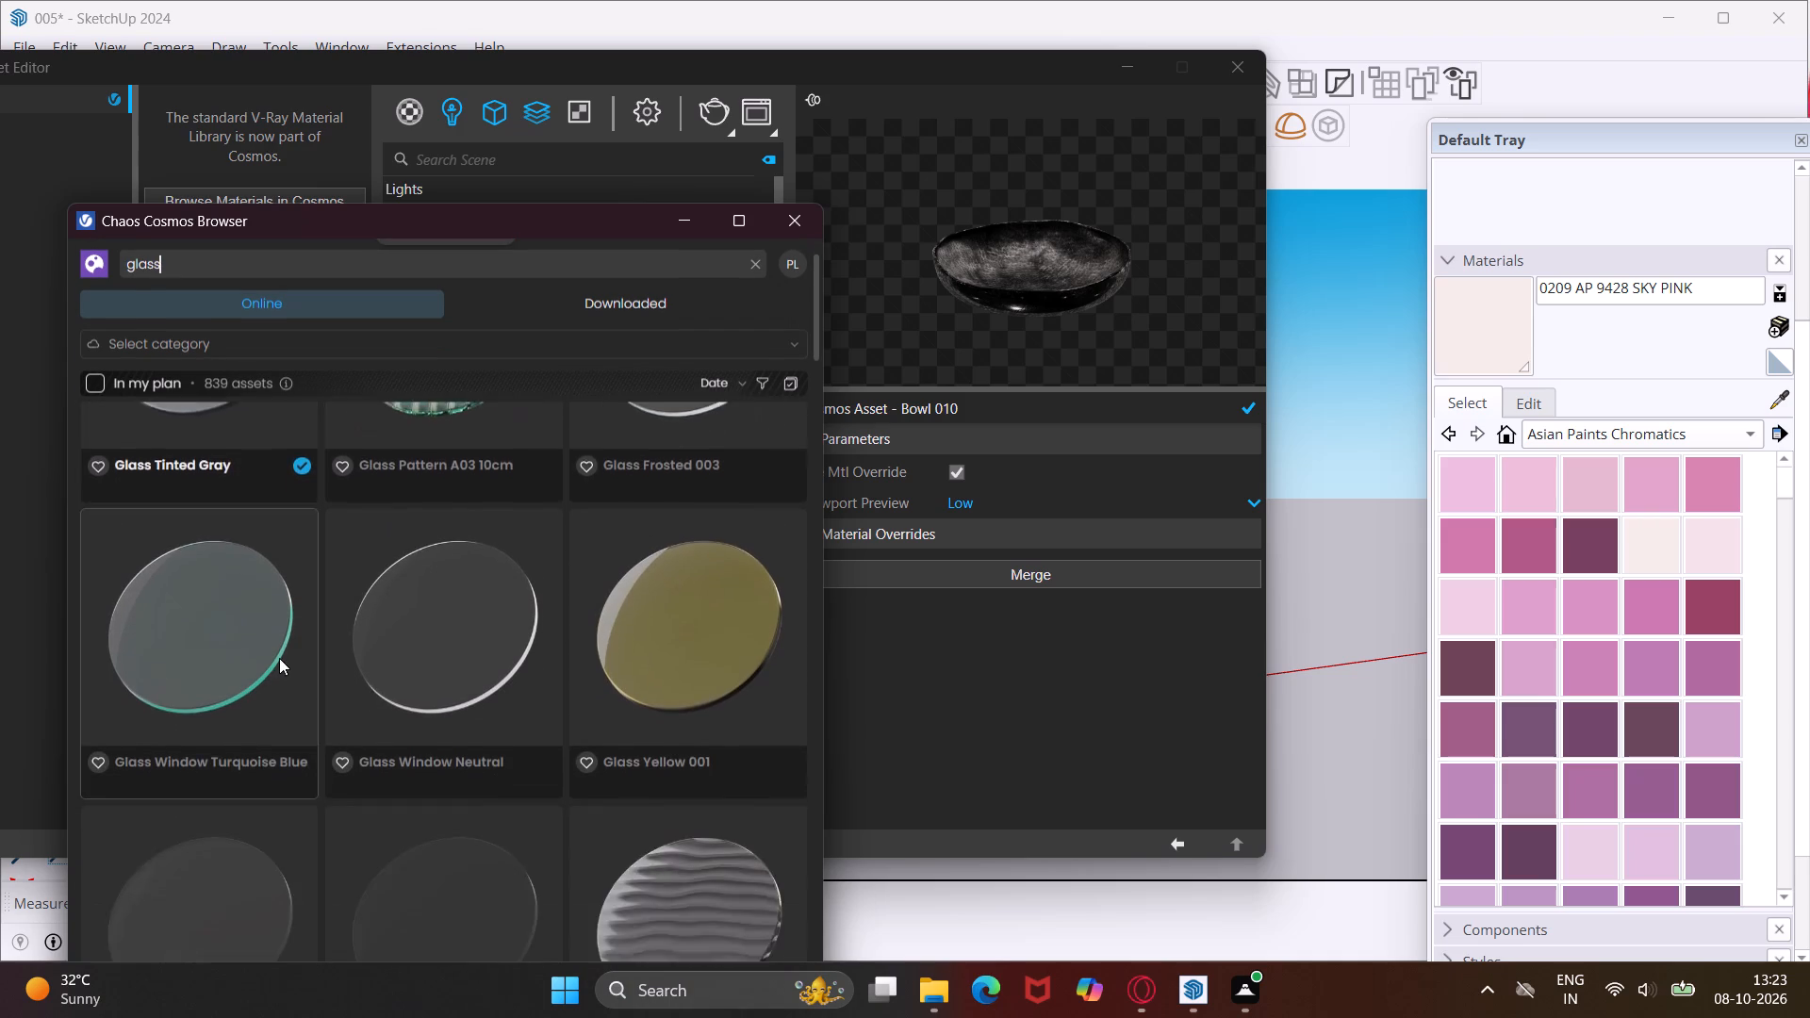
scroll(279, 658, "down", 1)
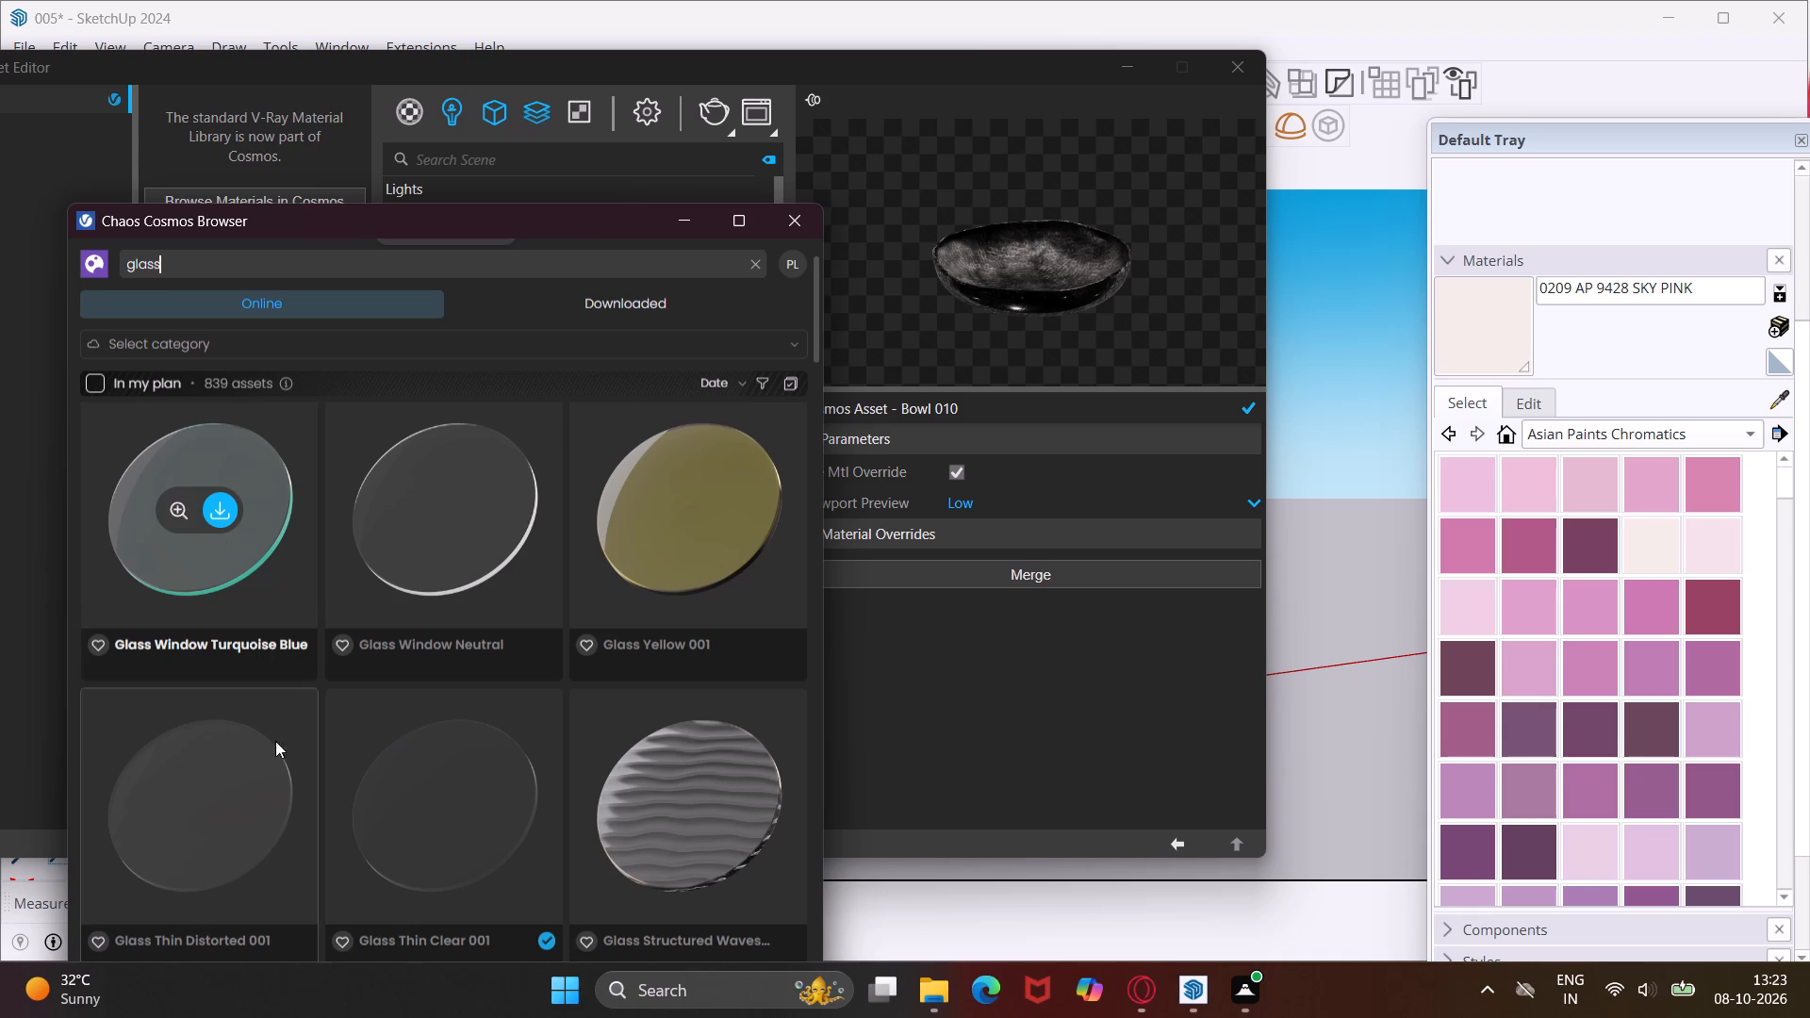
scroll(278, 778, "down", 1)
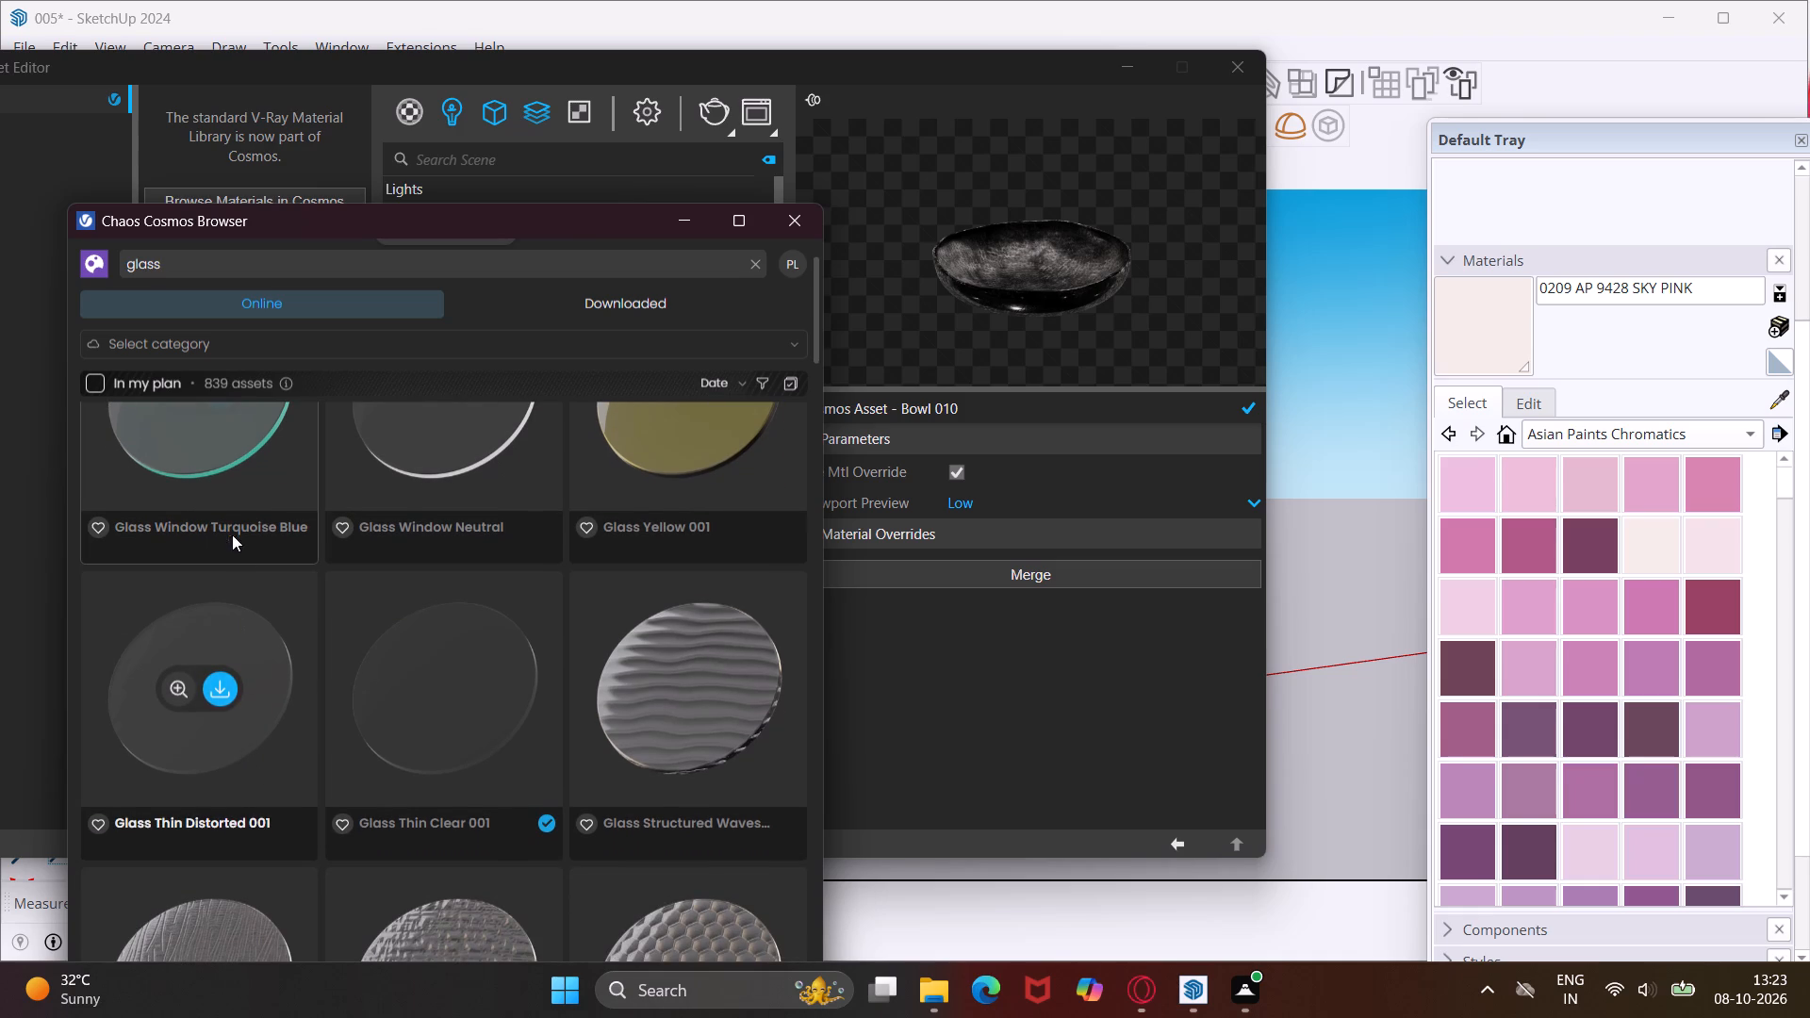
scroll(234, 463, "up", 1)
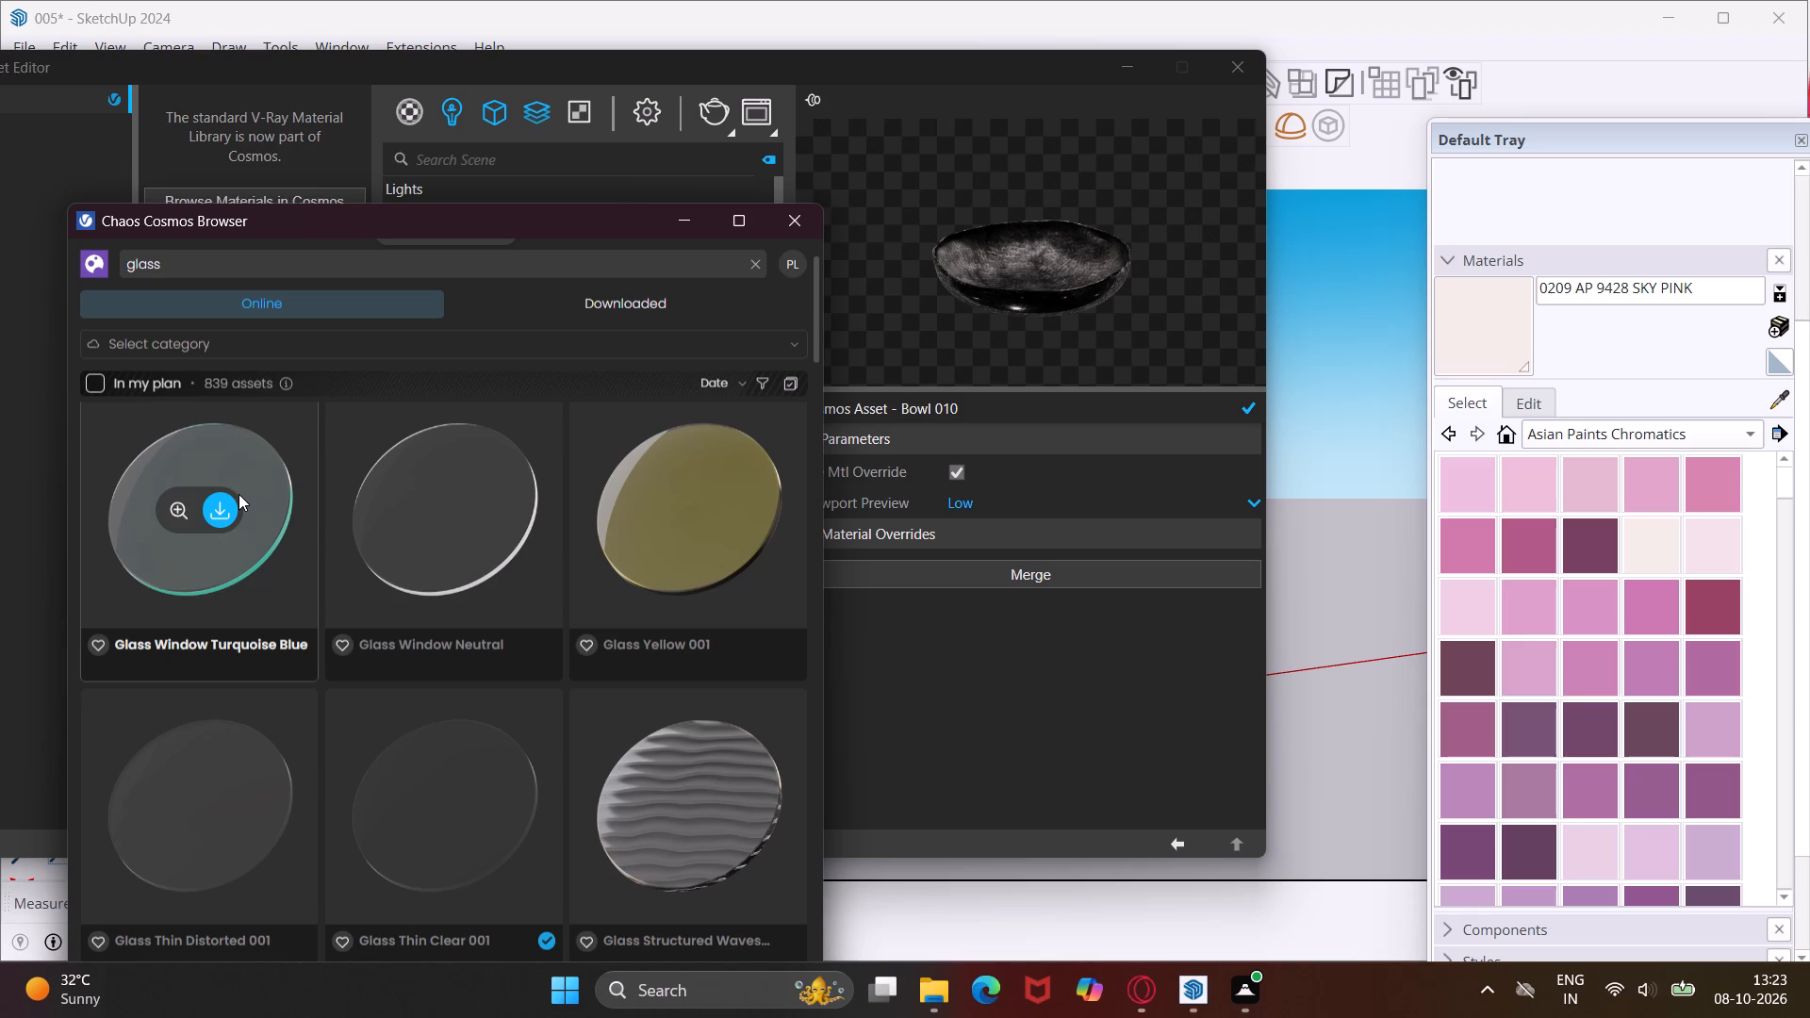
scroll(487, 849, "down", 1)
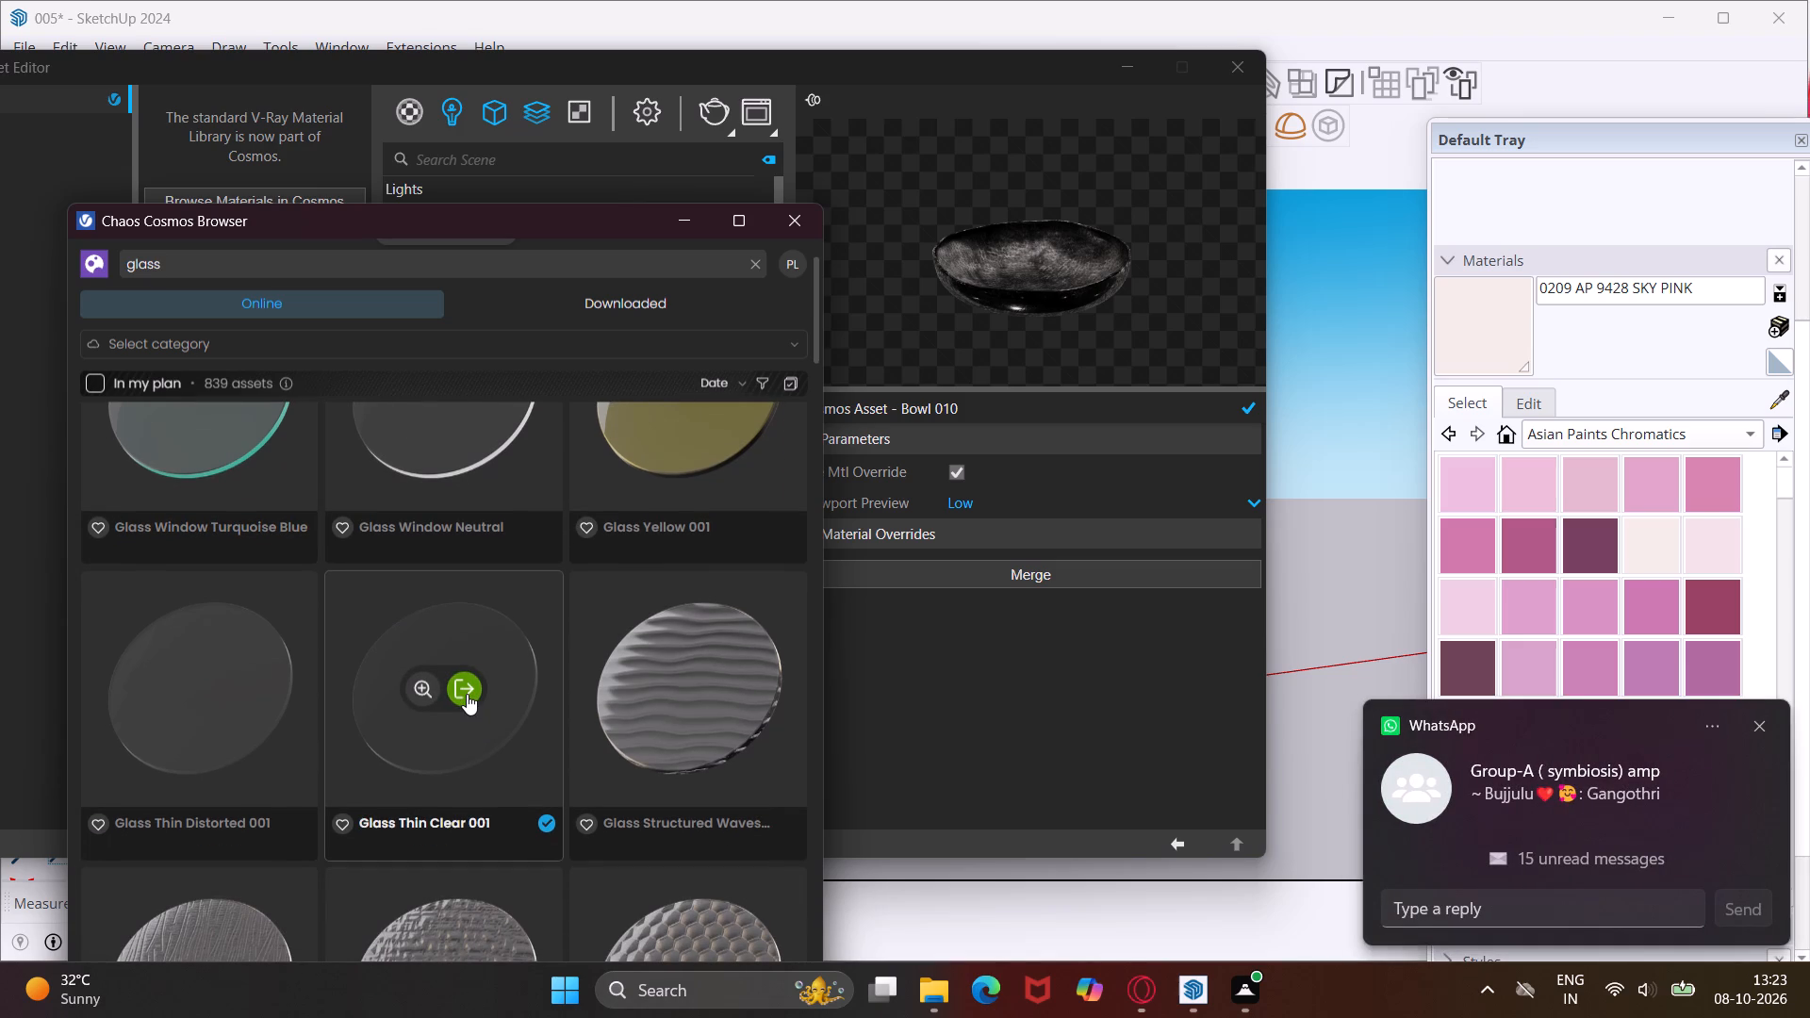
left_click(466, 692)
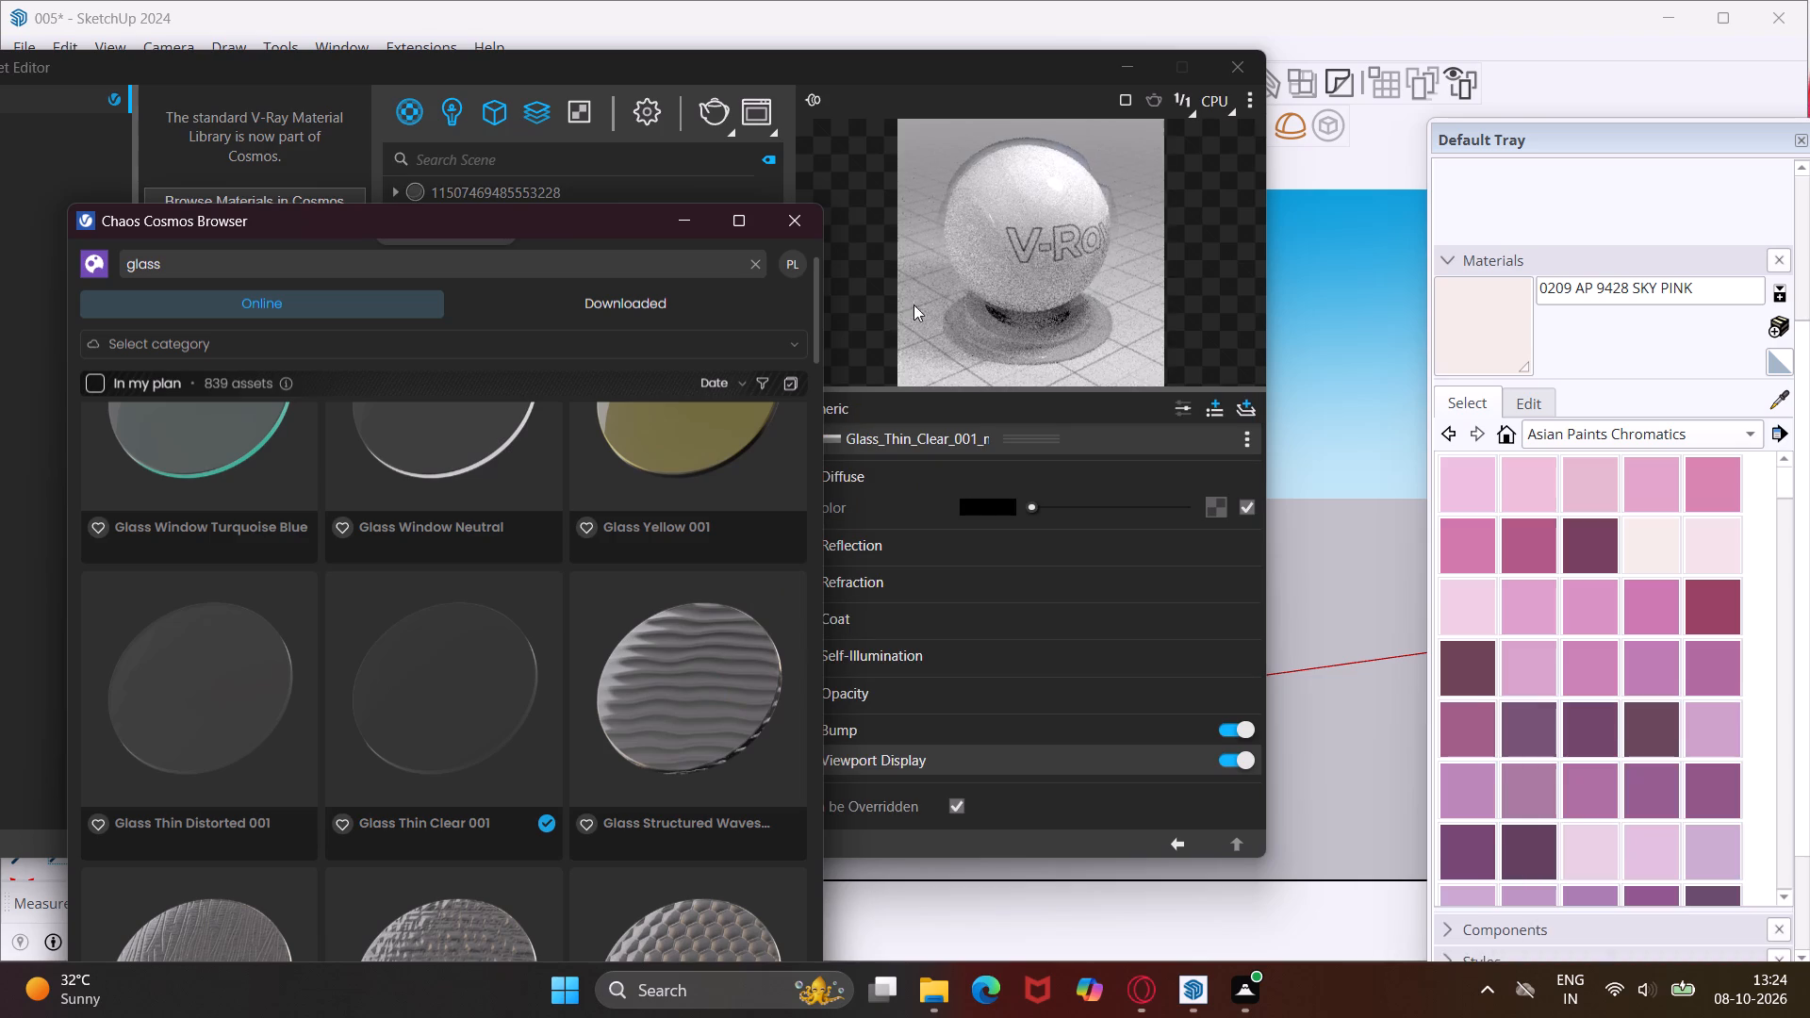
left_click(808, 207)
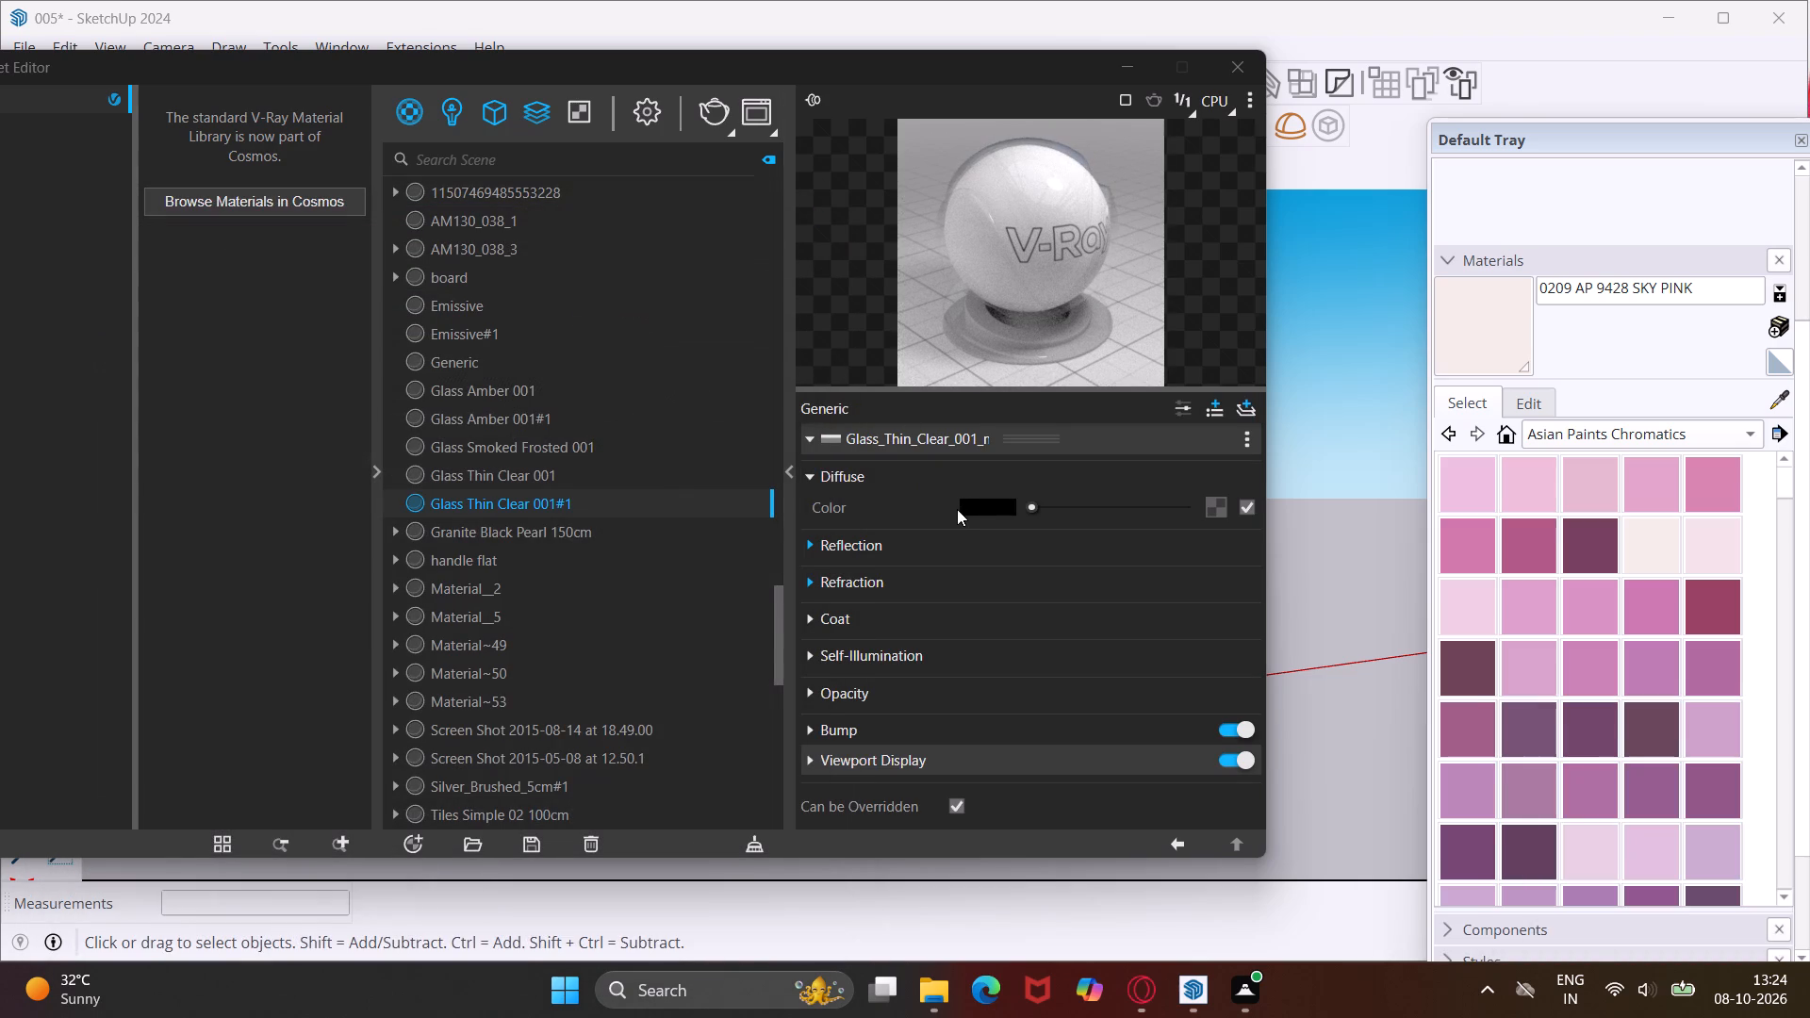
Set the diffuse colour of the Glass Thin Clear 001#1 material to a near-black grey, about RGB 0.113, 0.108, 0.108.
left_click(969, 507)
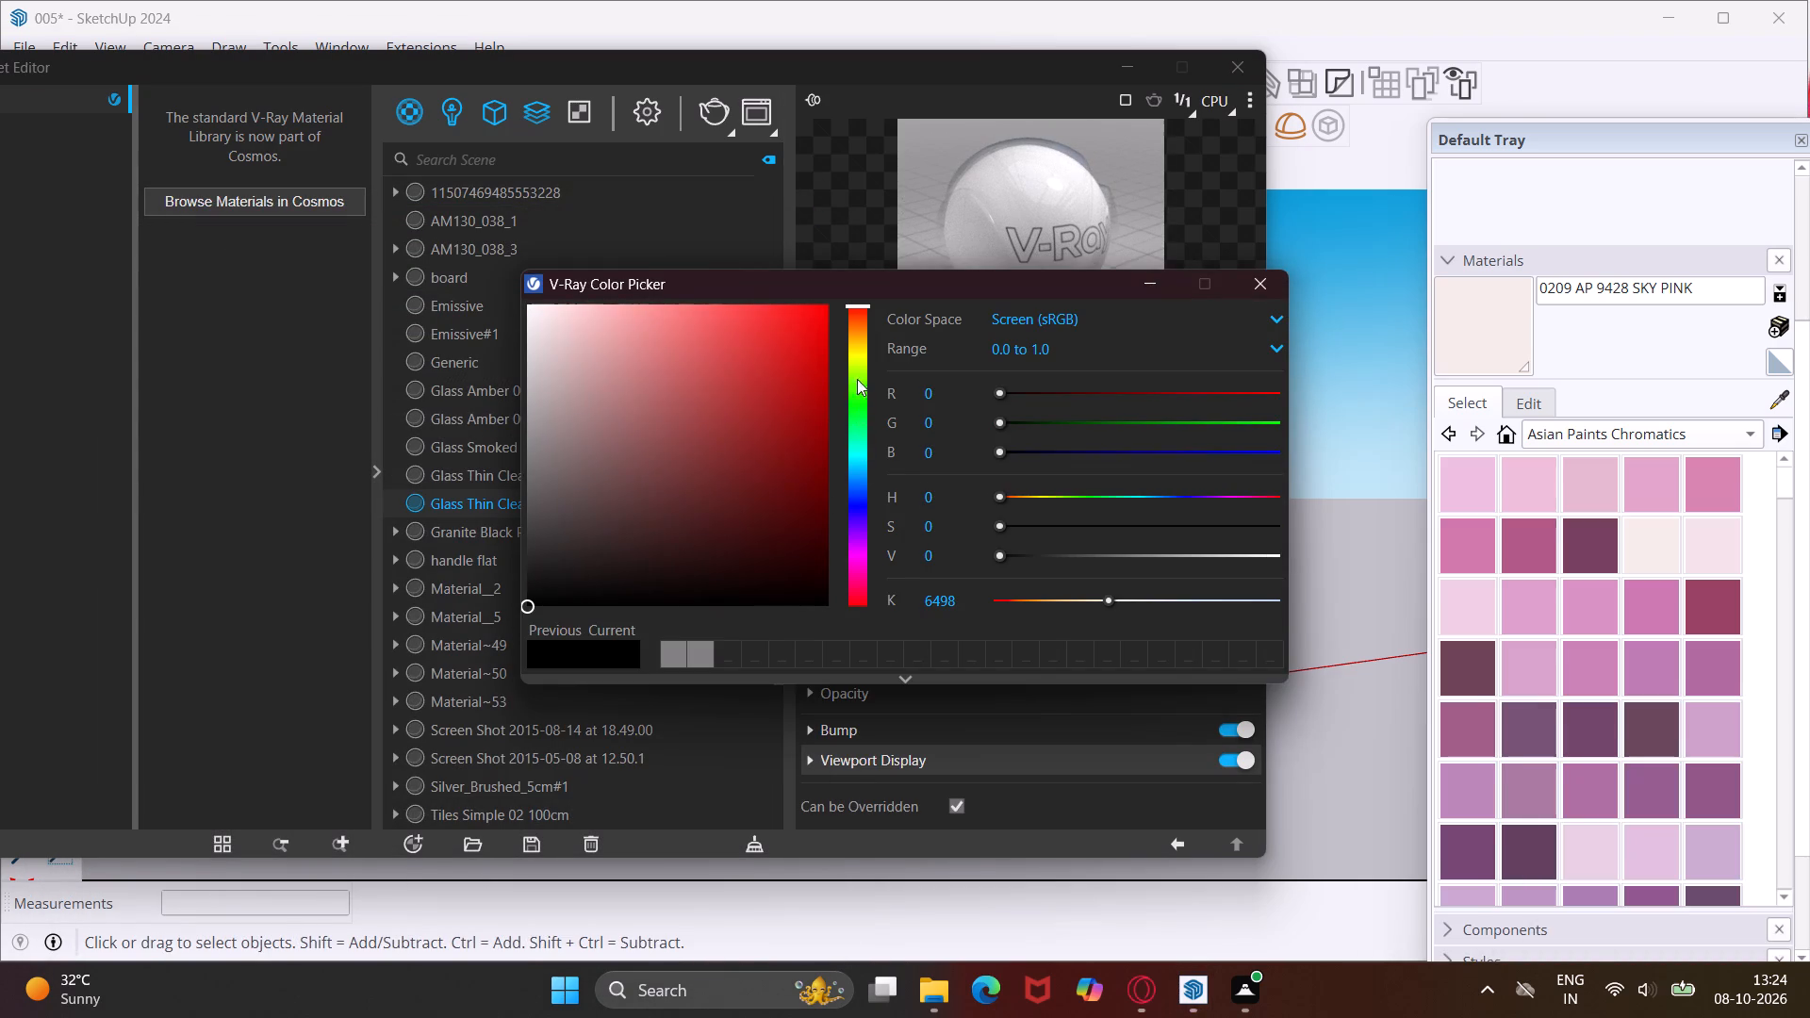
left_click(539, 329)
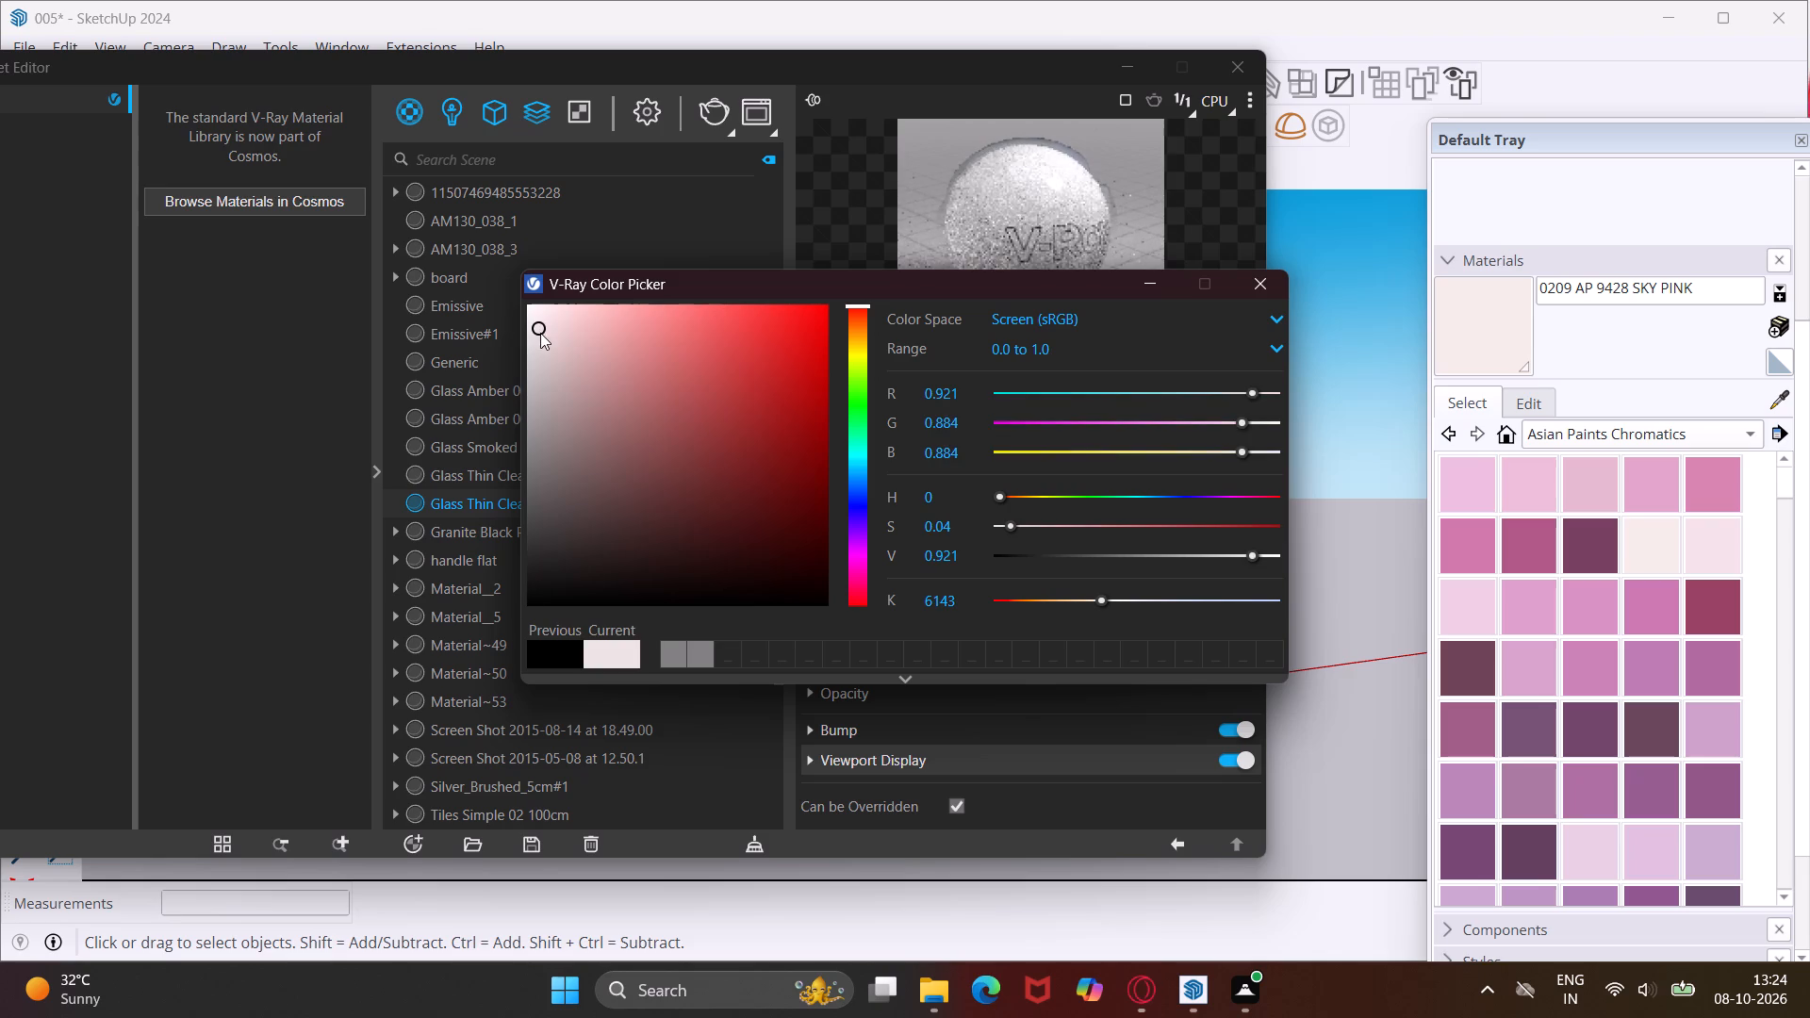
left_click(535, 373)
left_click(547, 388)
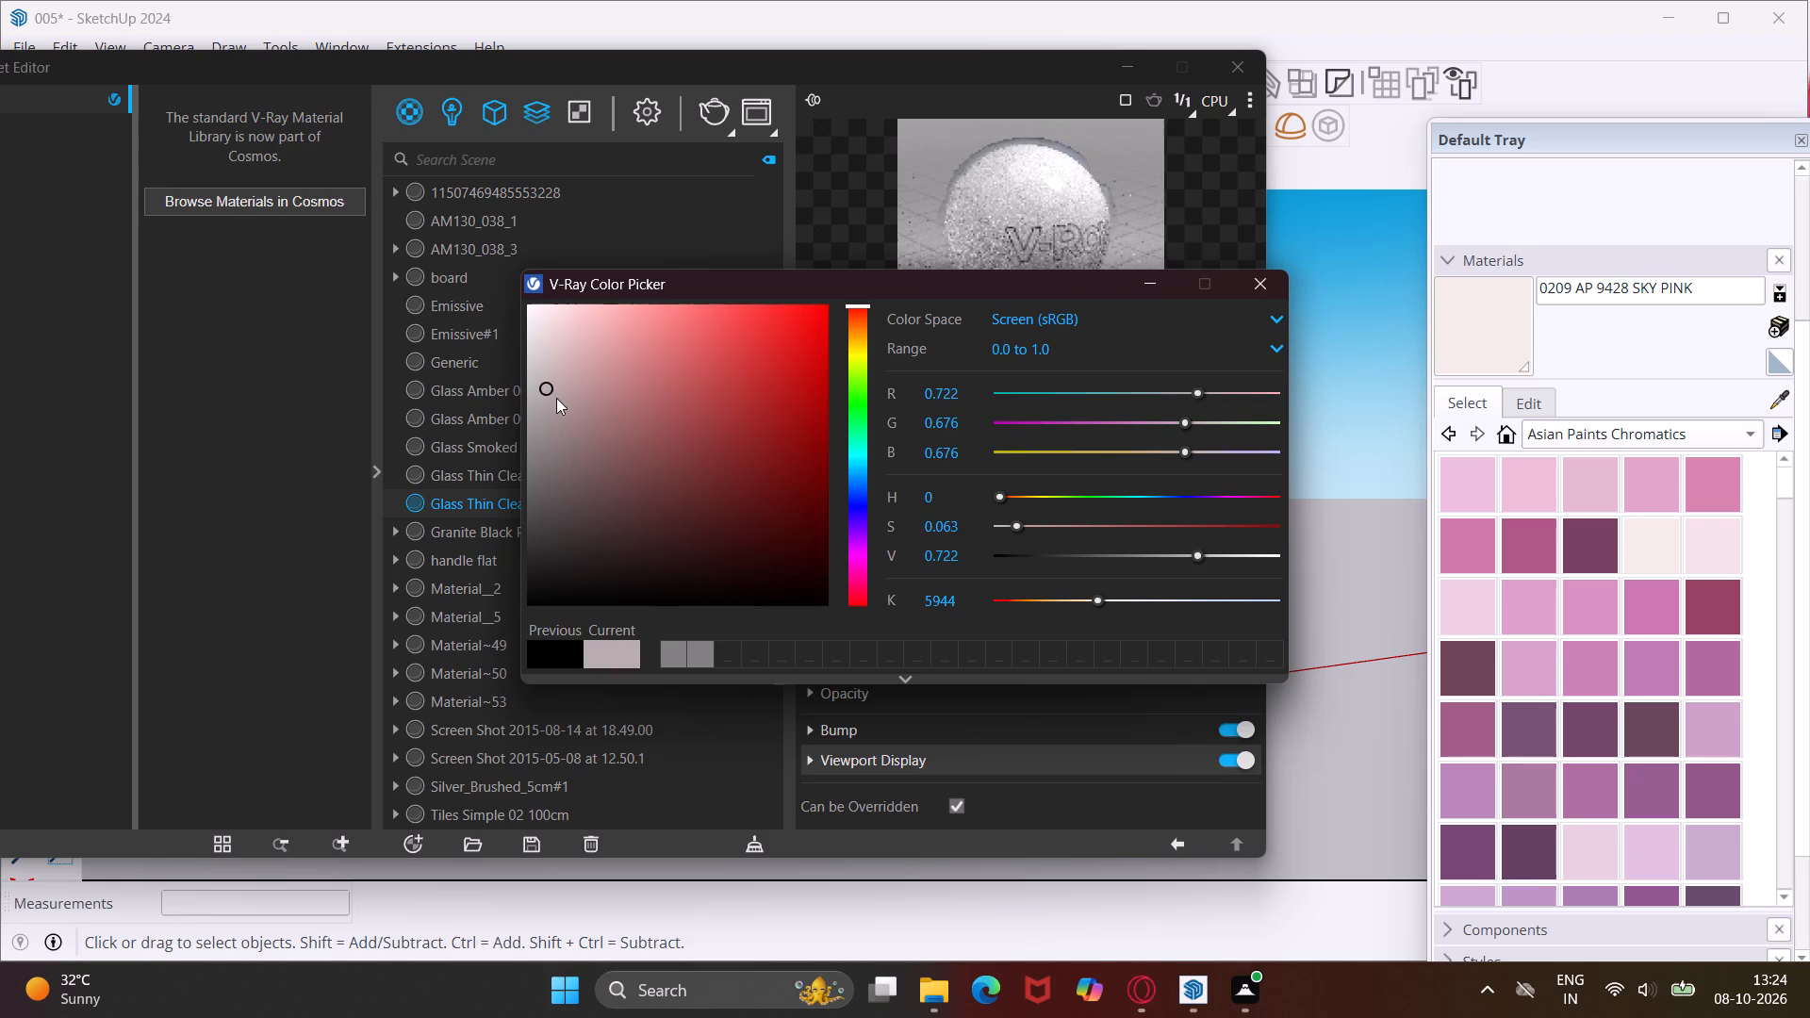
left_click(556, 398)
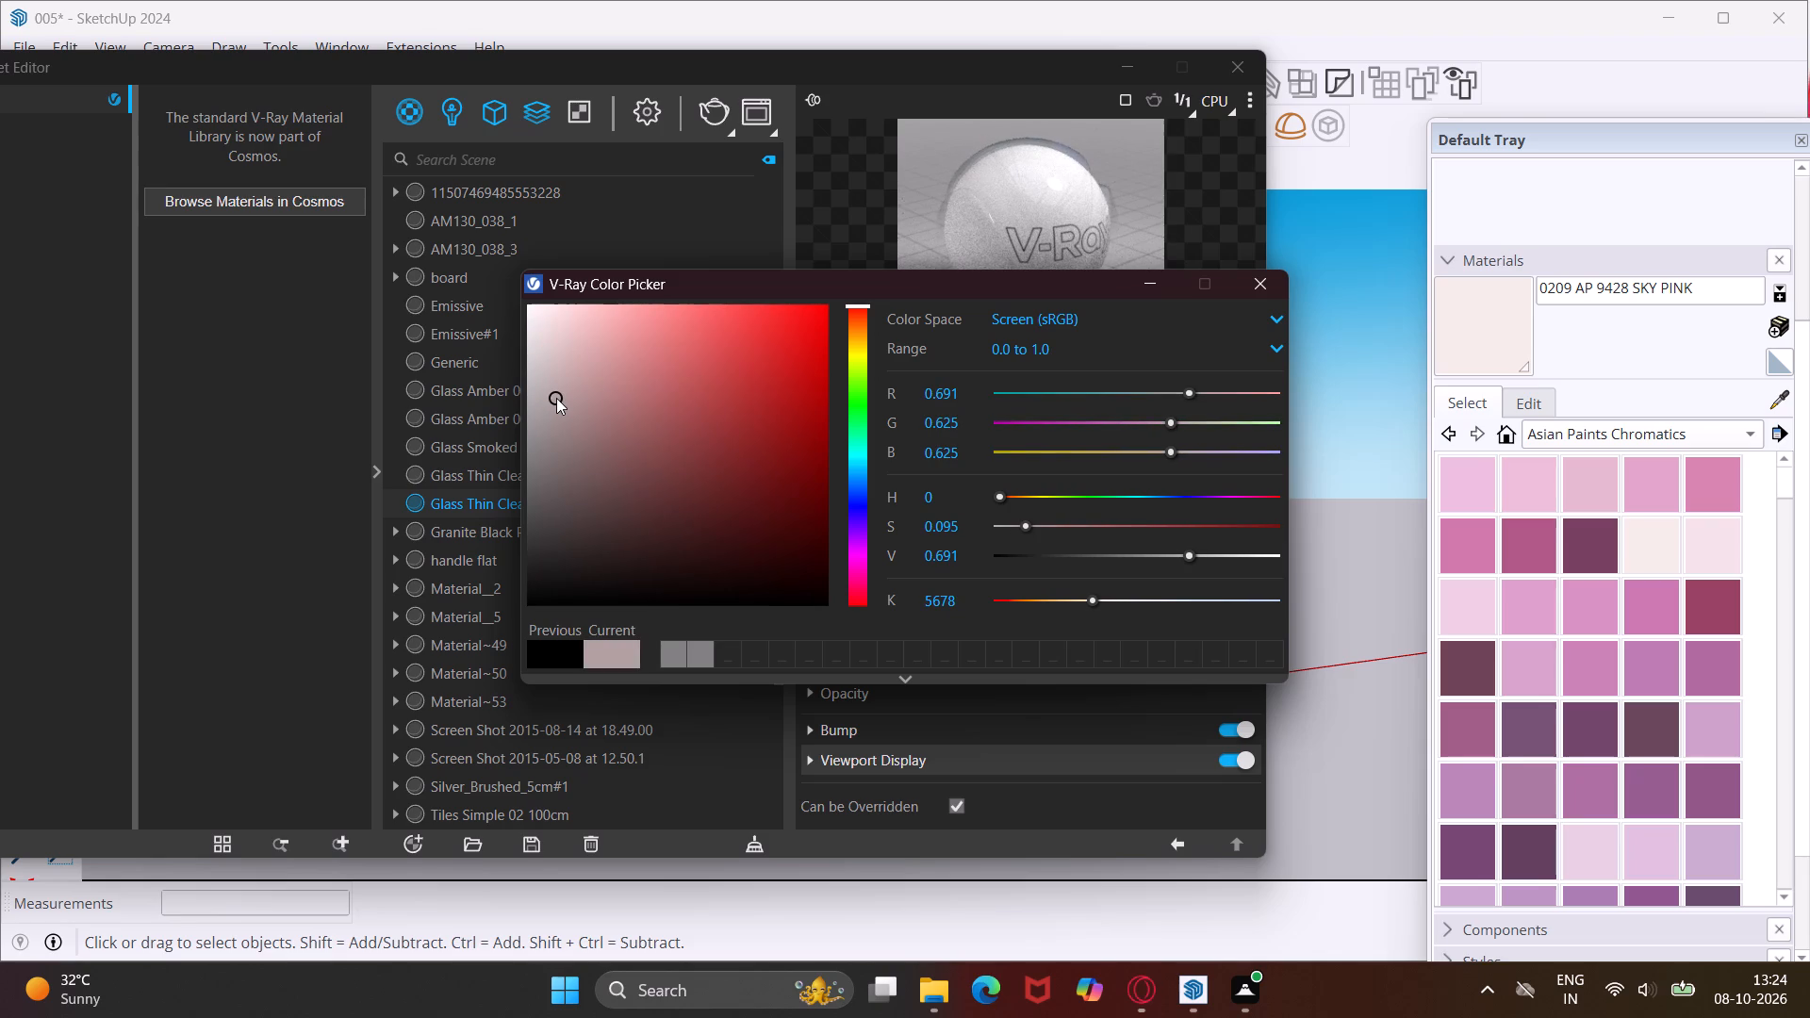
left_click(554, 489)
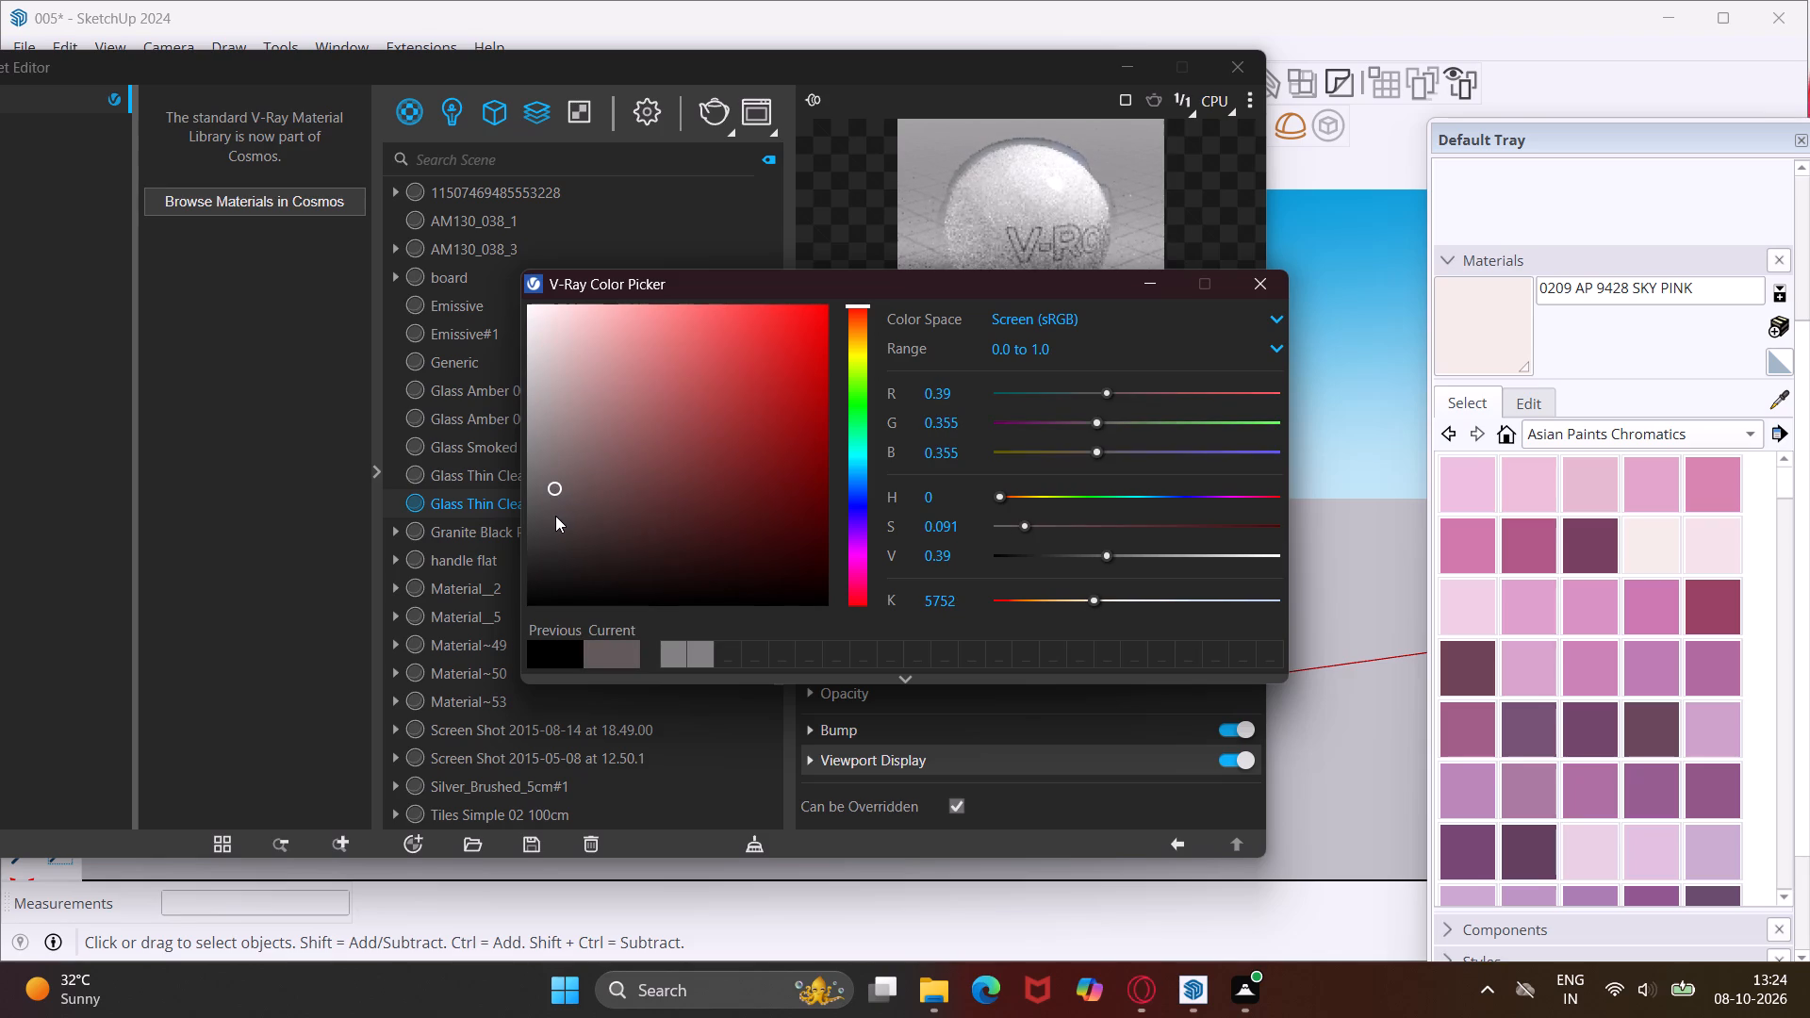
left_click(550, 517)
left_click(536, 534)
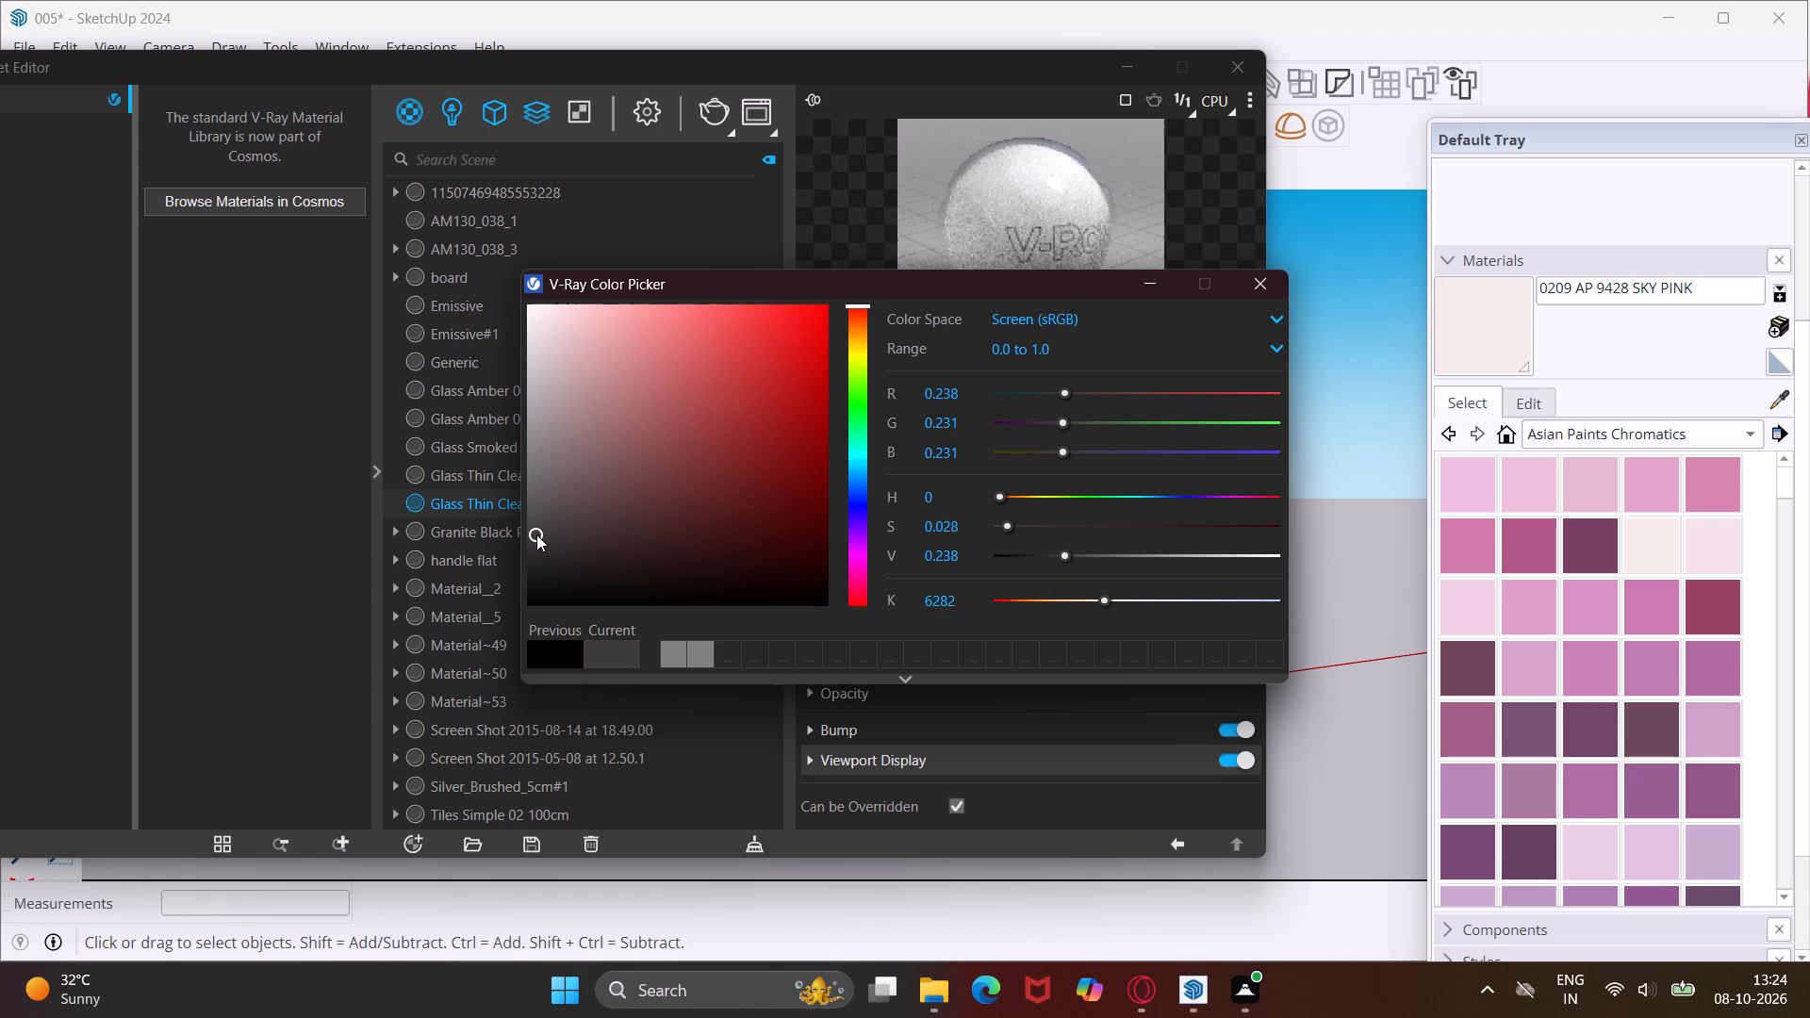
left_click(547, 508)
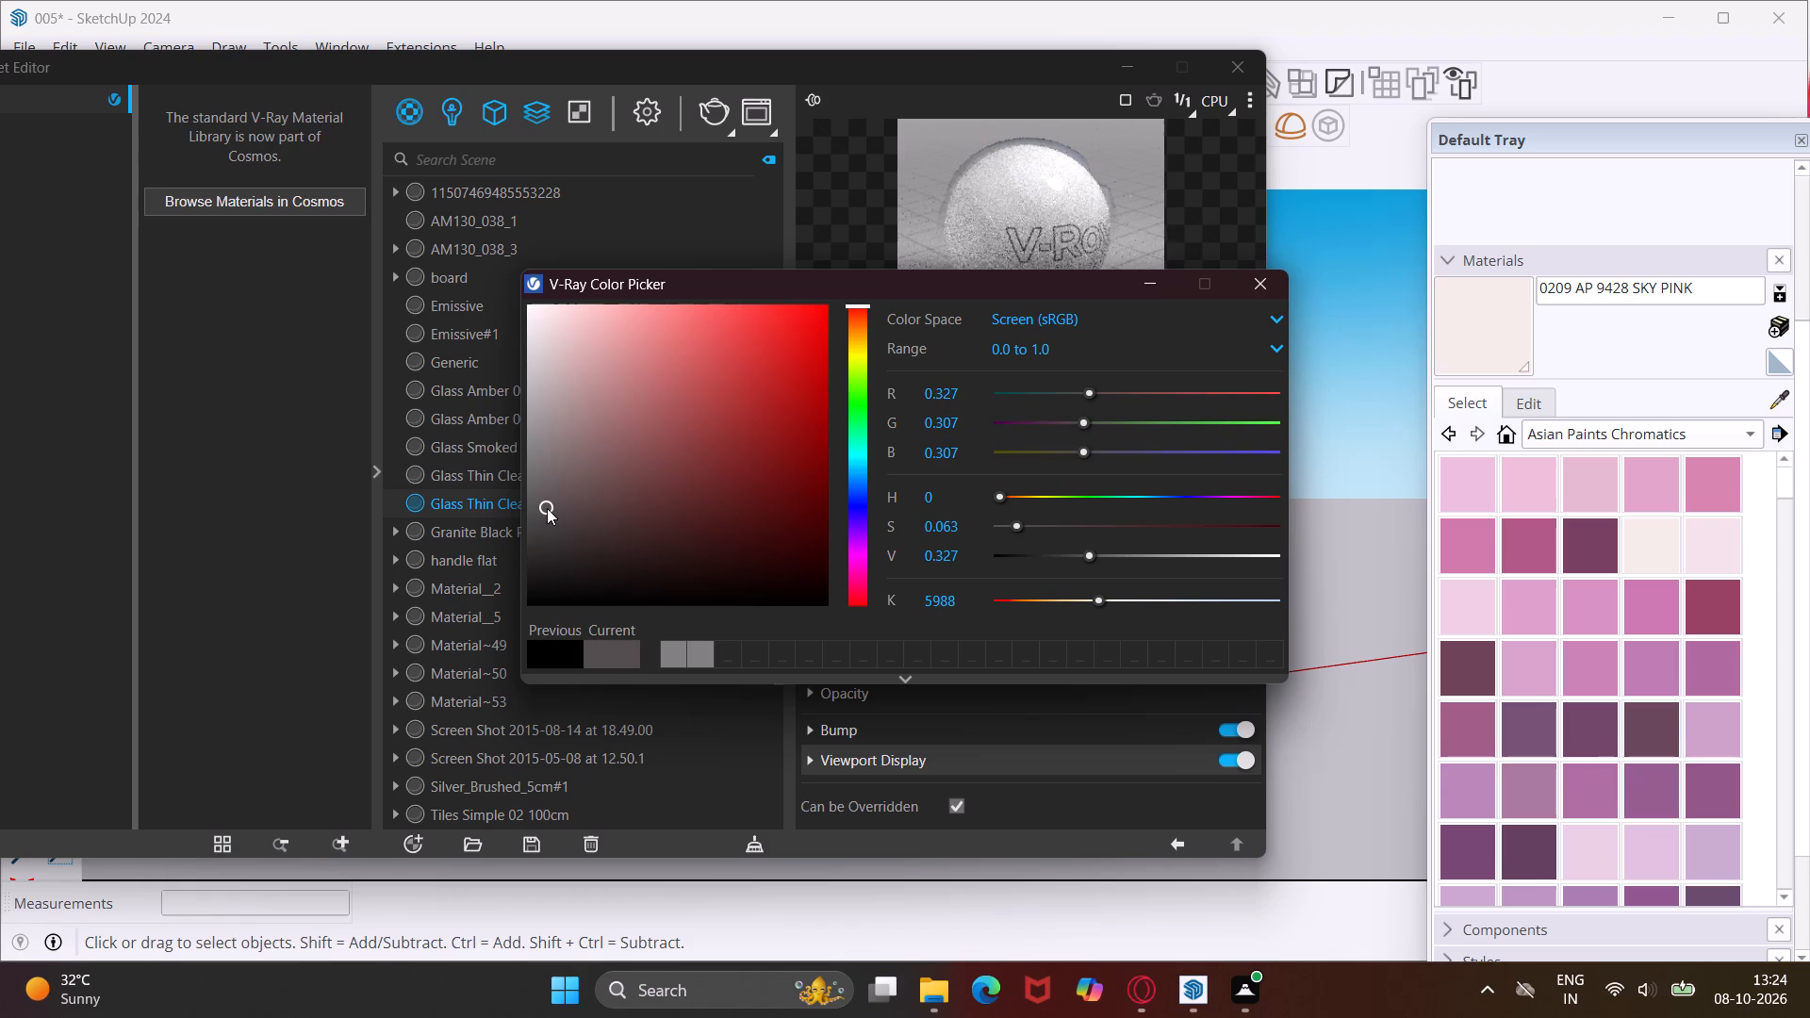
left_click(538, 517)
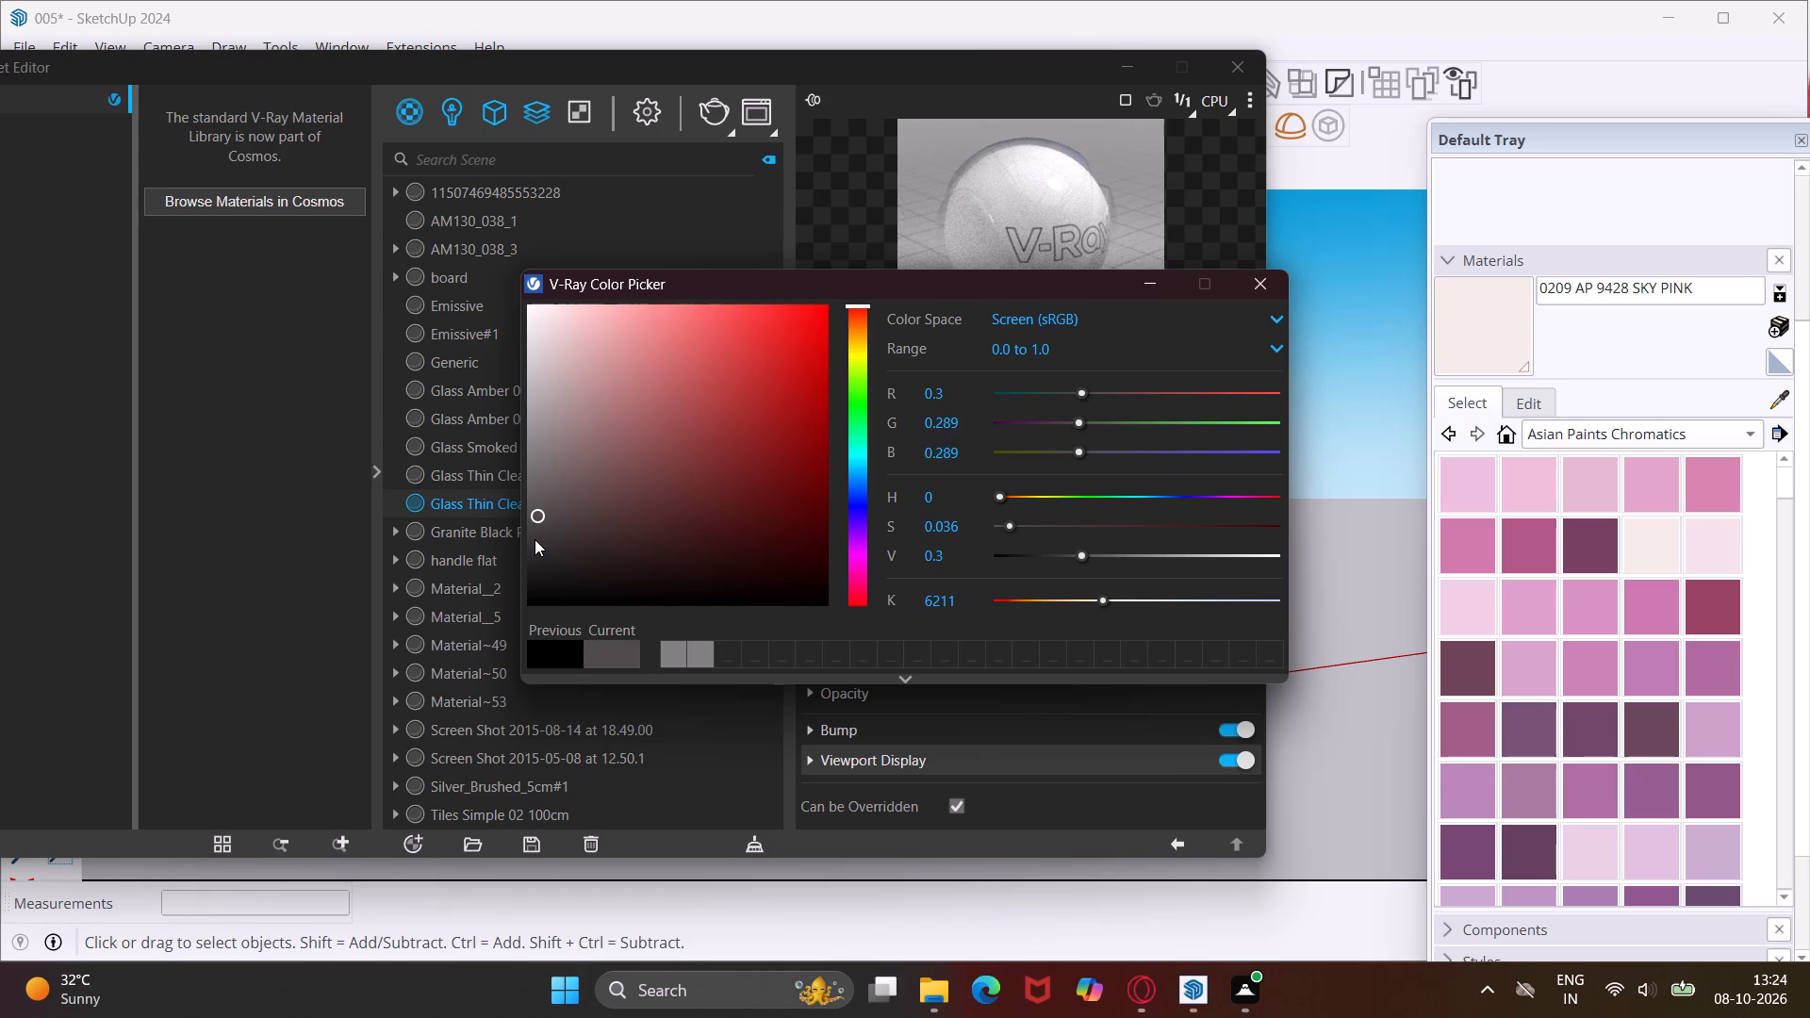
left_click(536, 495)
left_click(534, 550)
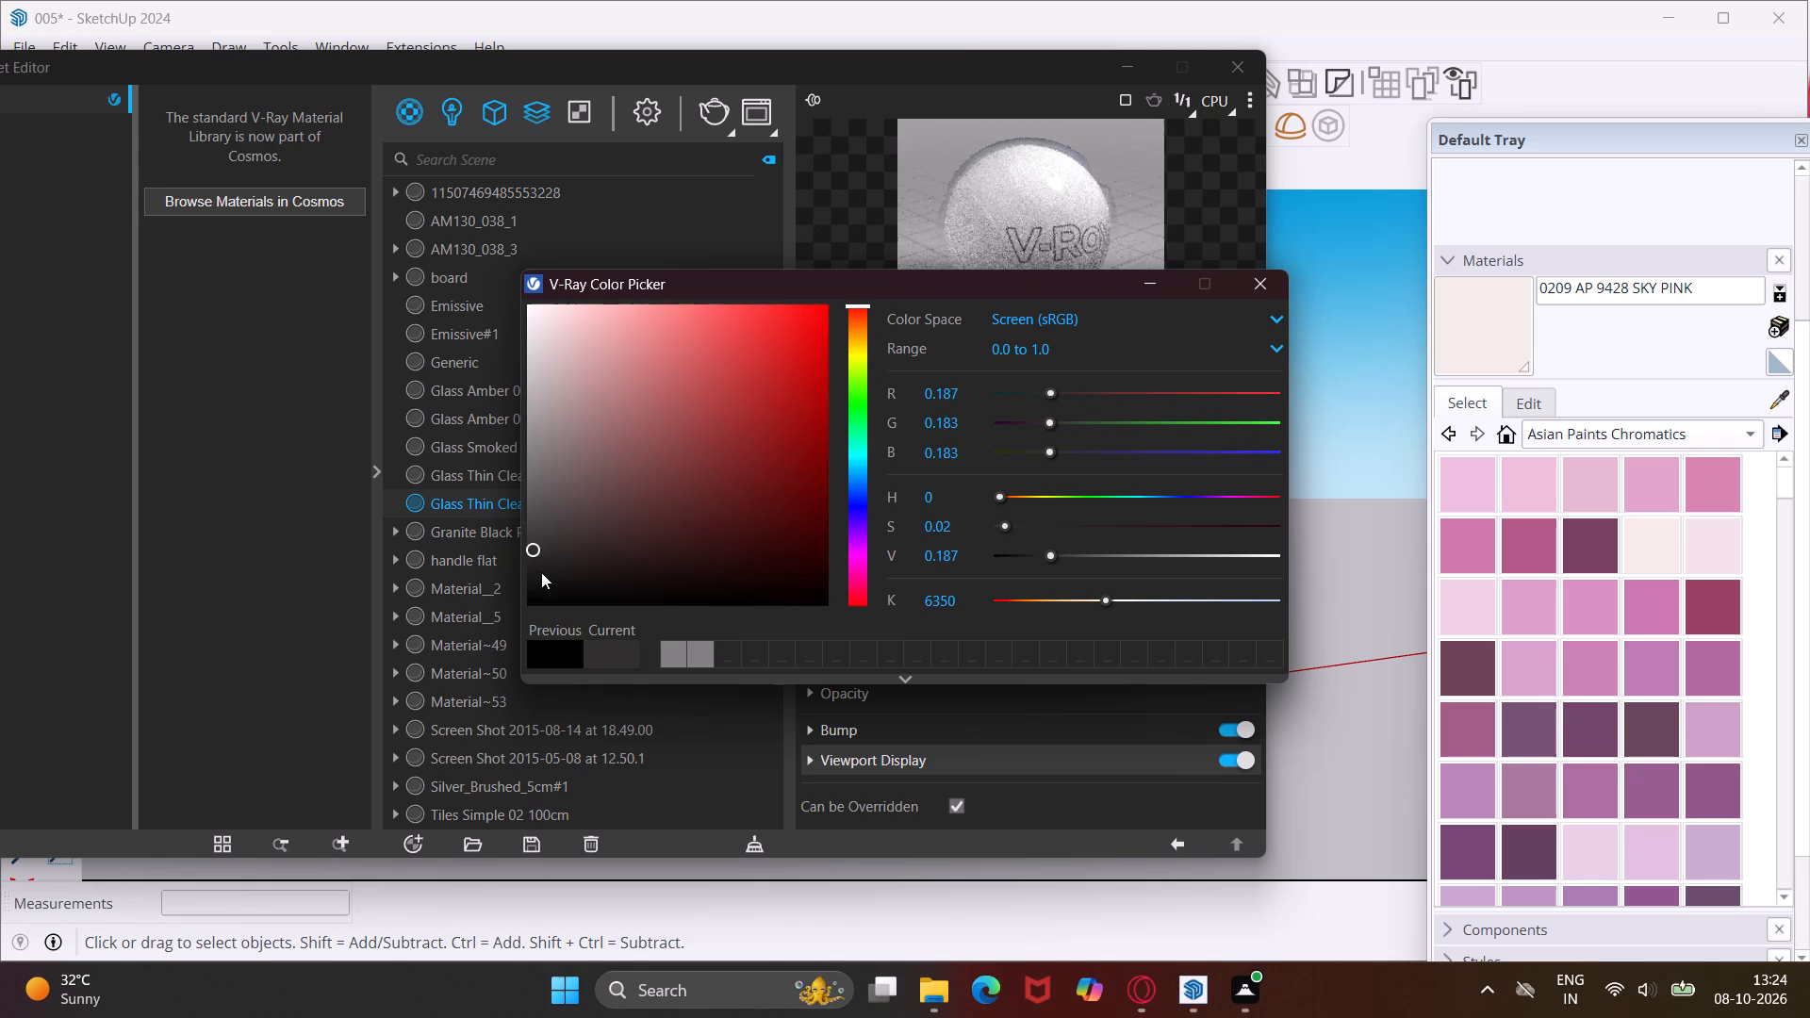
left_click(541, 572)
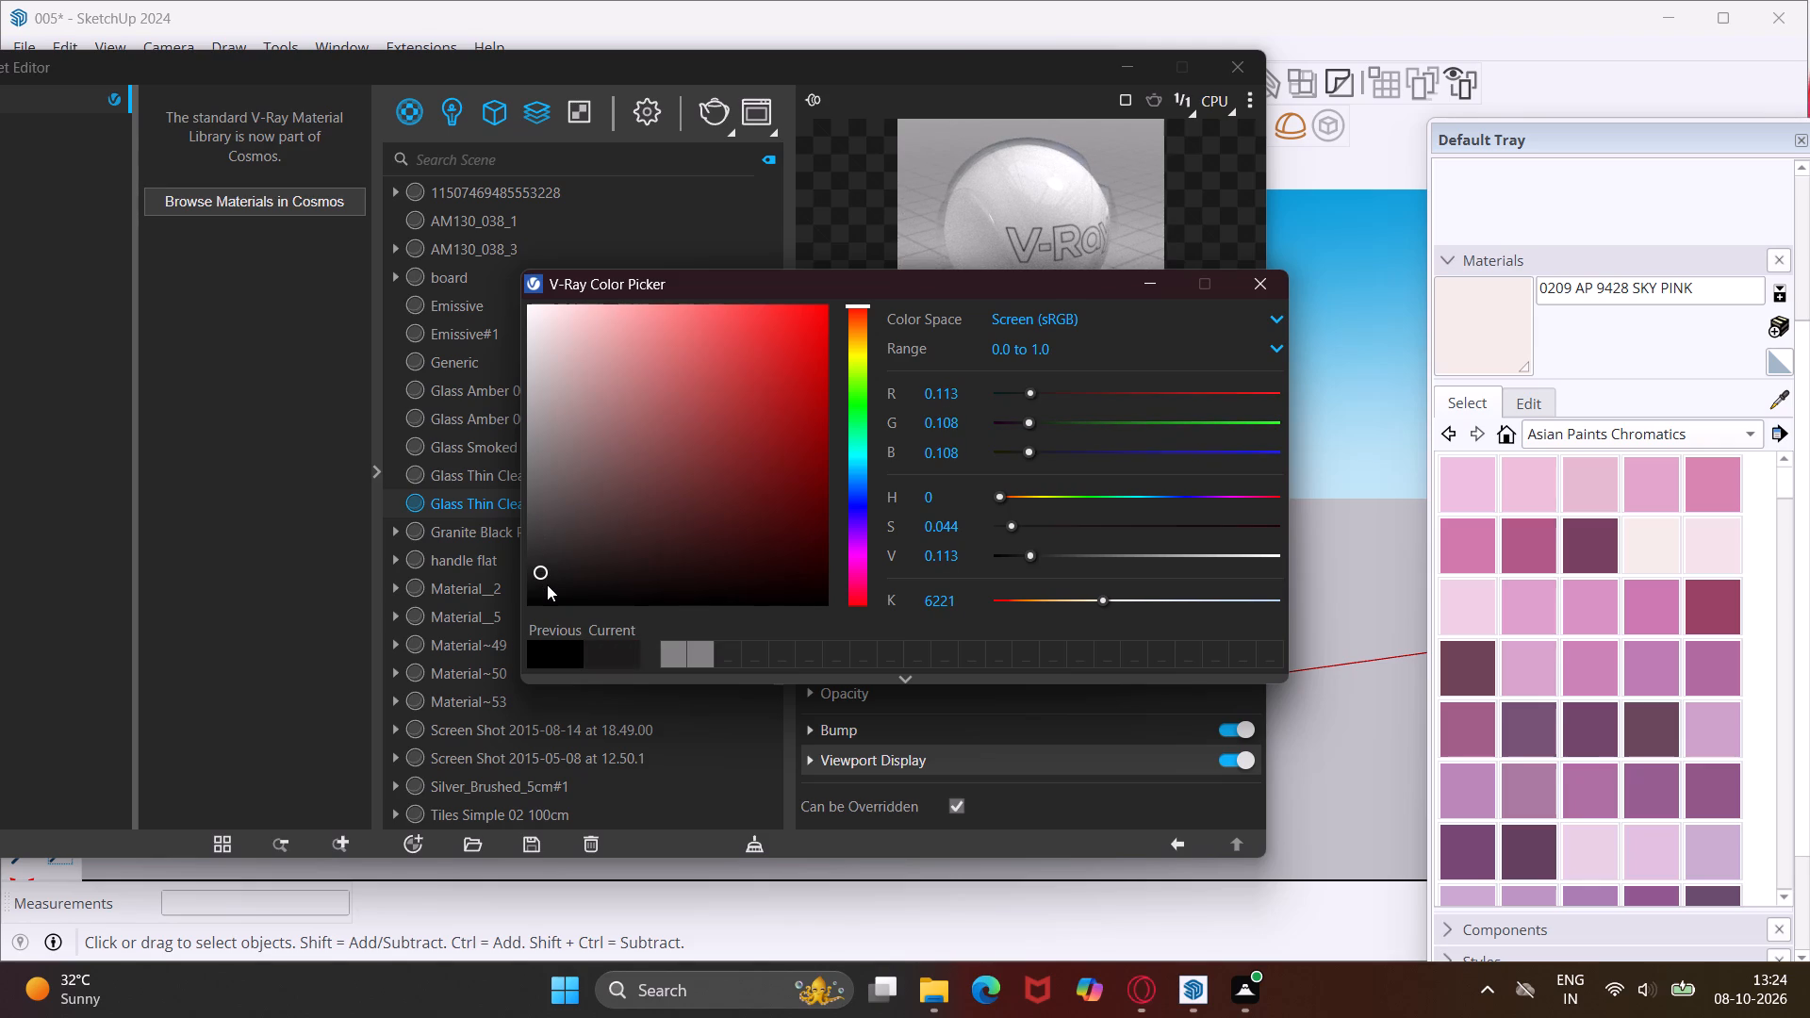
left_click(1275, 286)
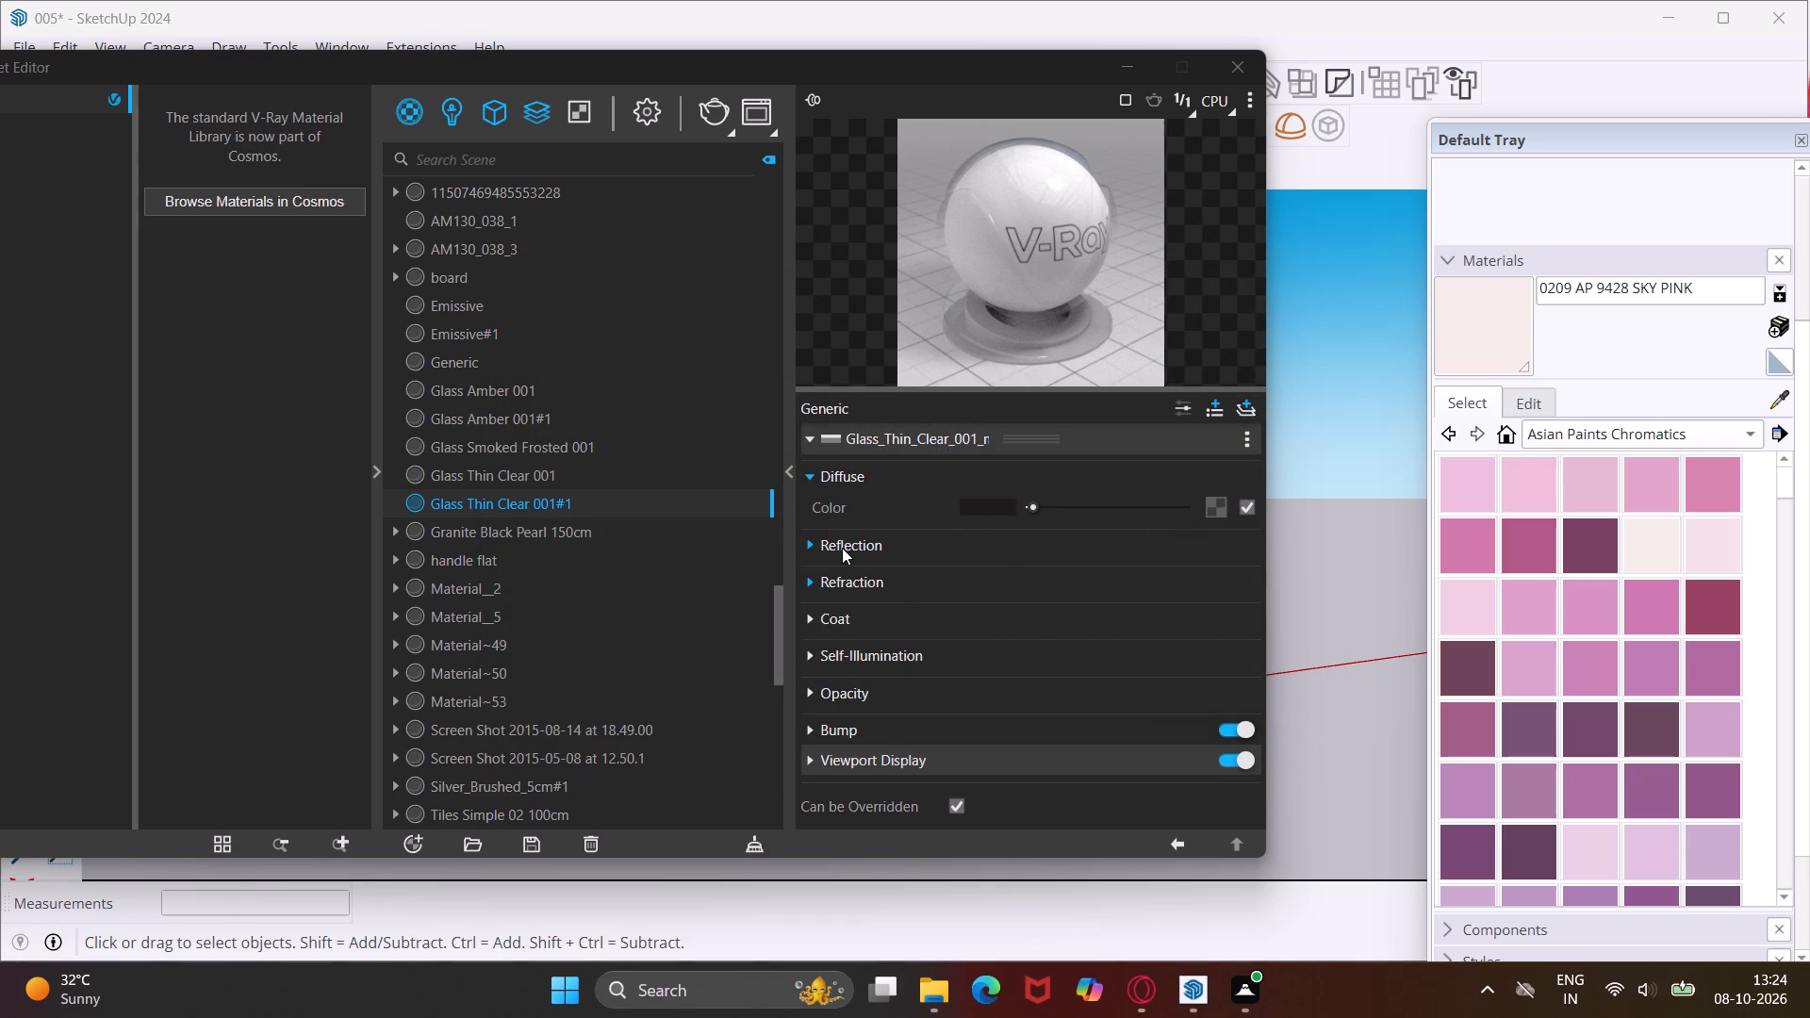
Set the reflection colour of the Glass Thin Clear 001#1 material to a near-black grey, about RGB 0.144, 0.132, 0.132.
left_click(808, 548)
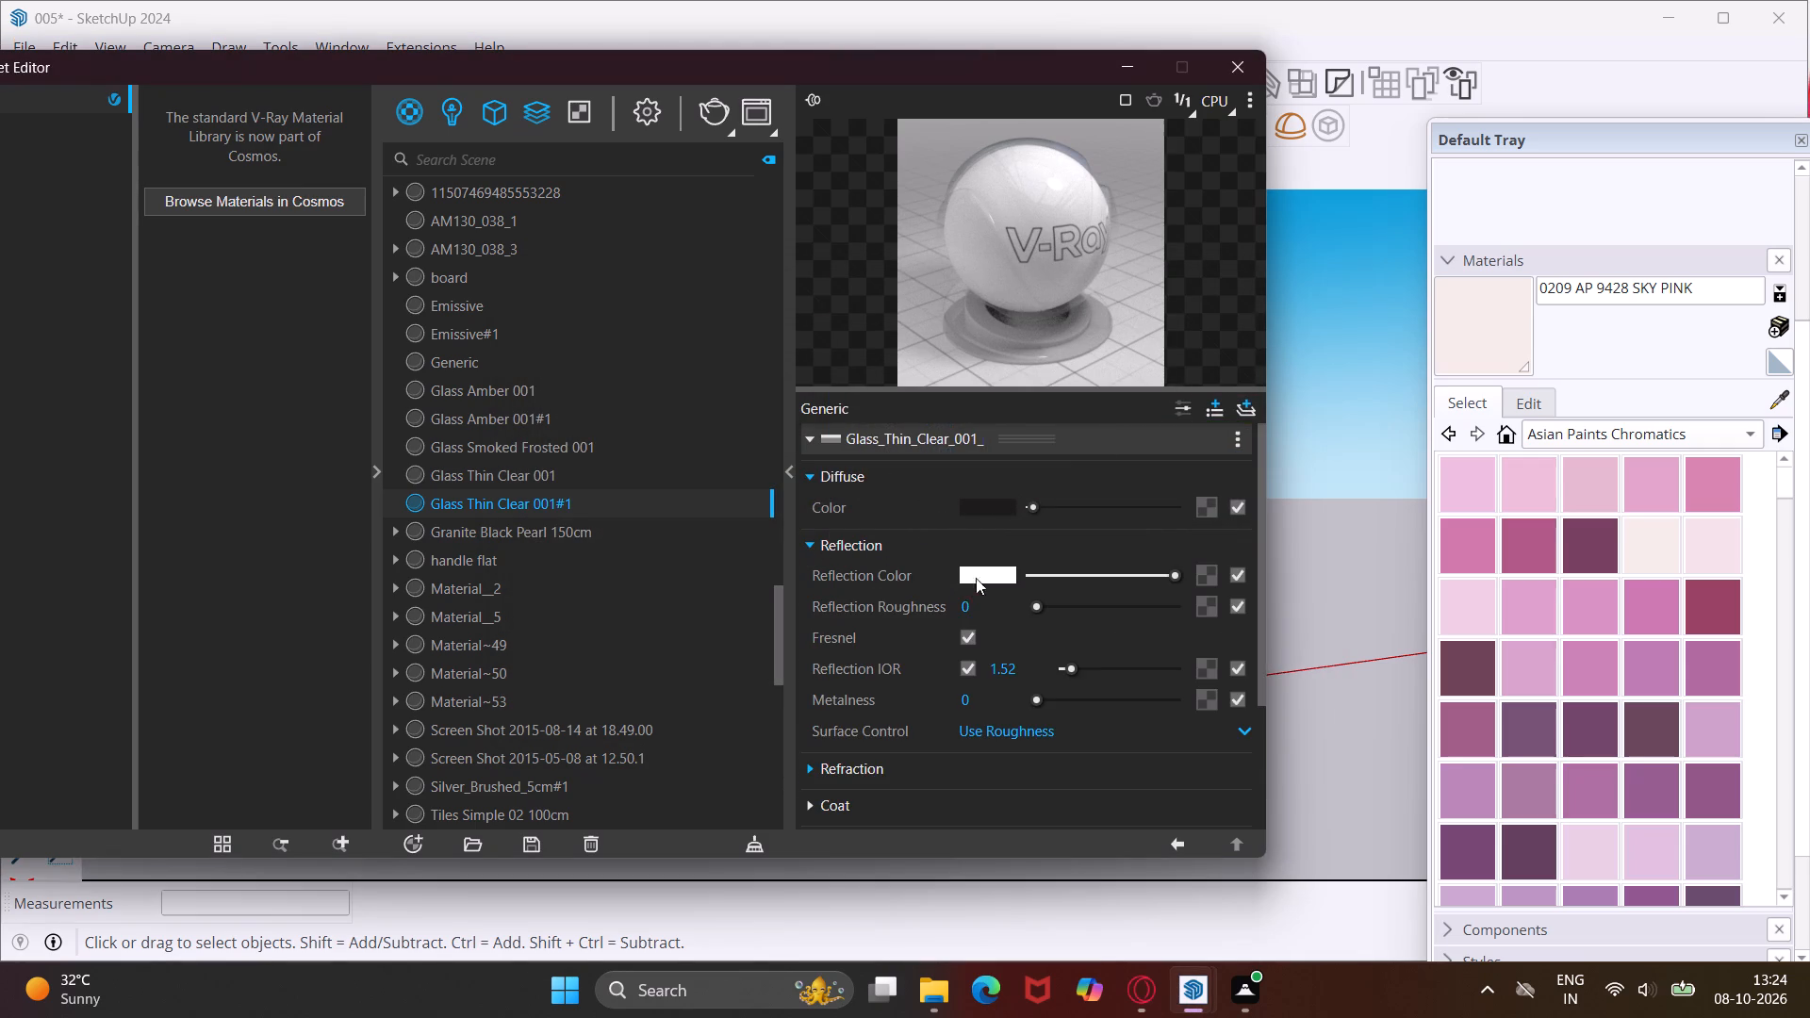
left_click(972, 569)
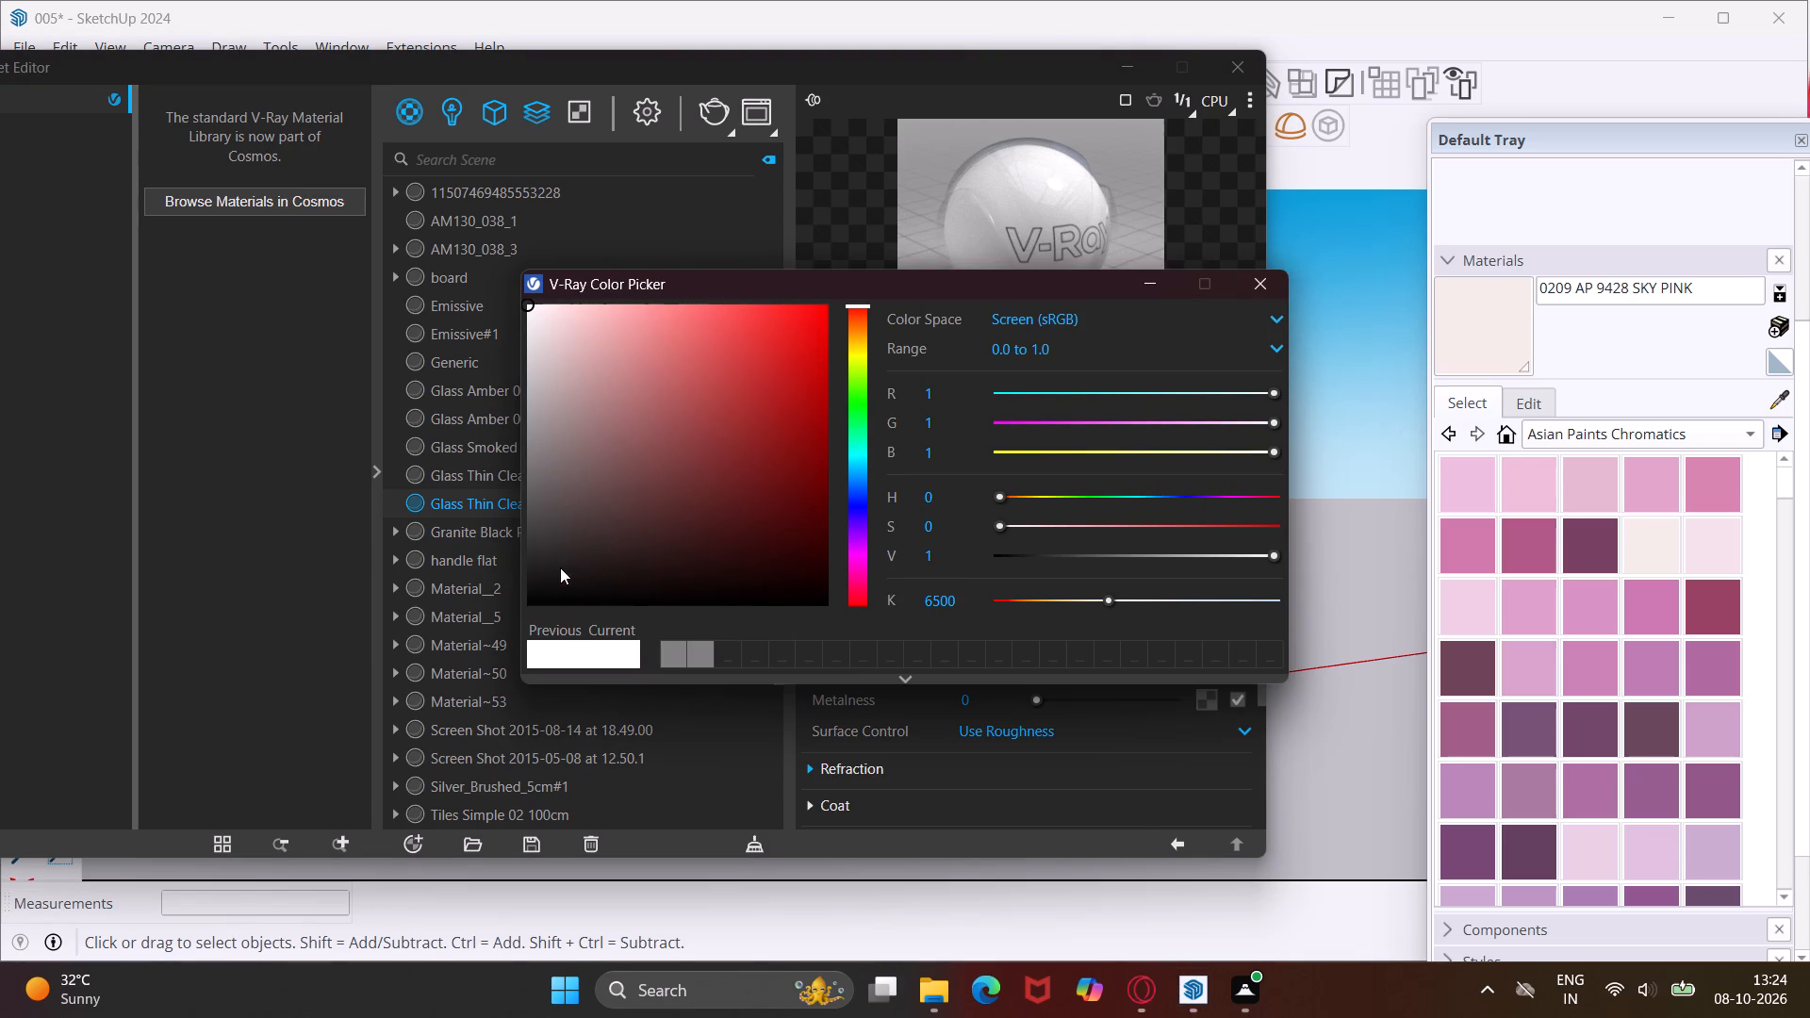
left_click(543, 550)
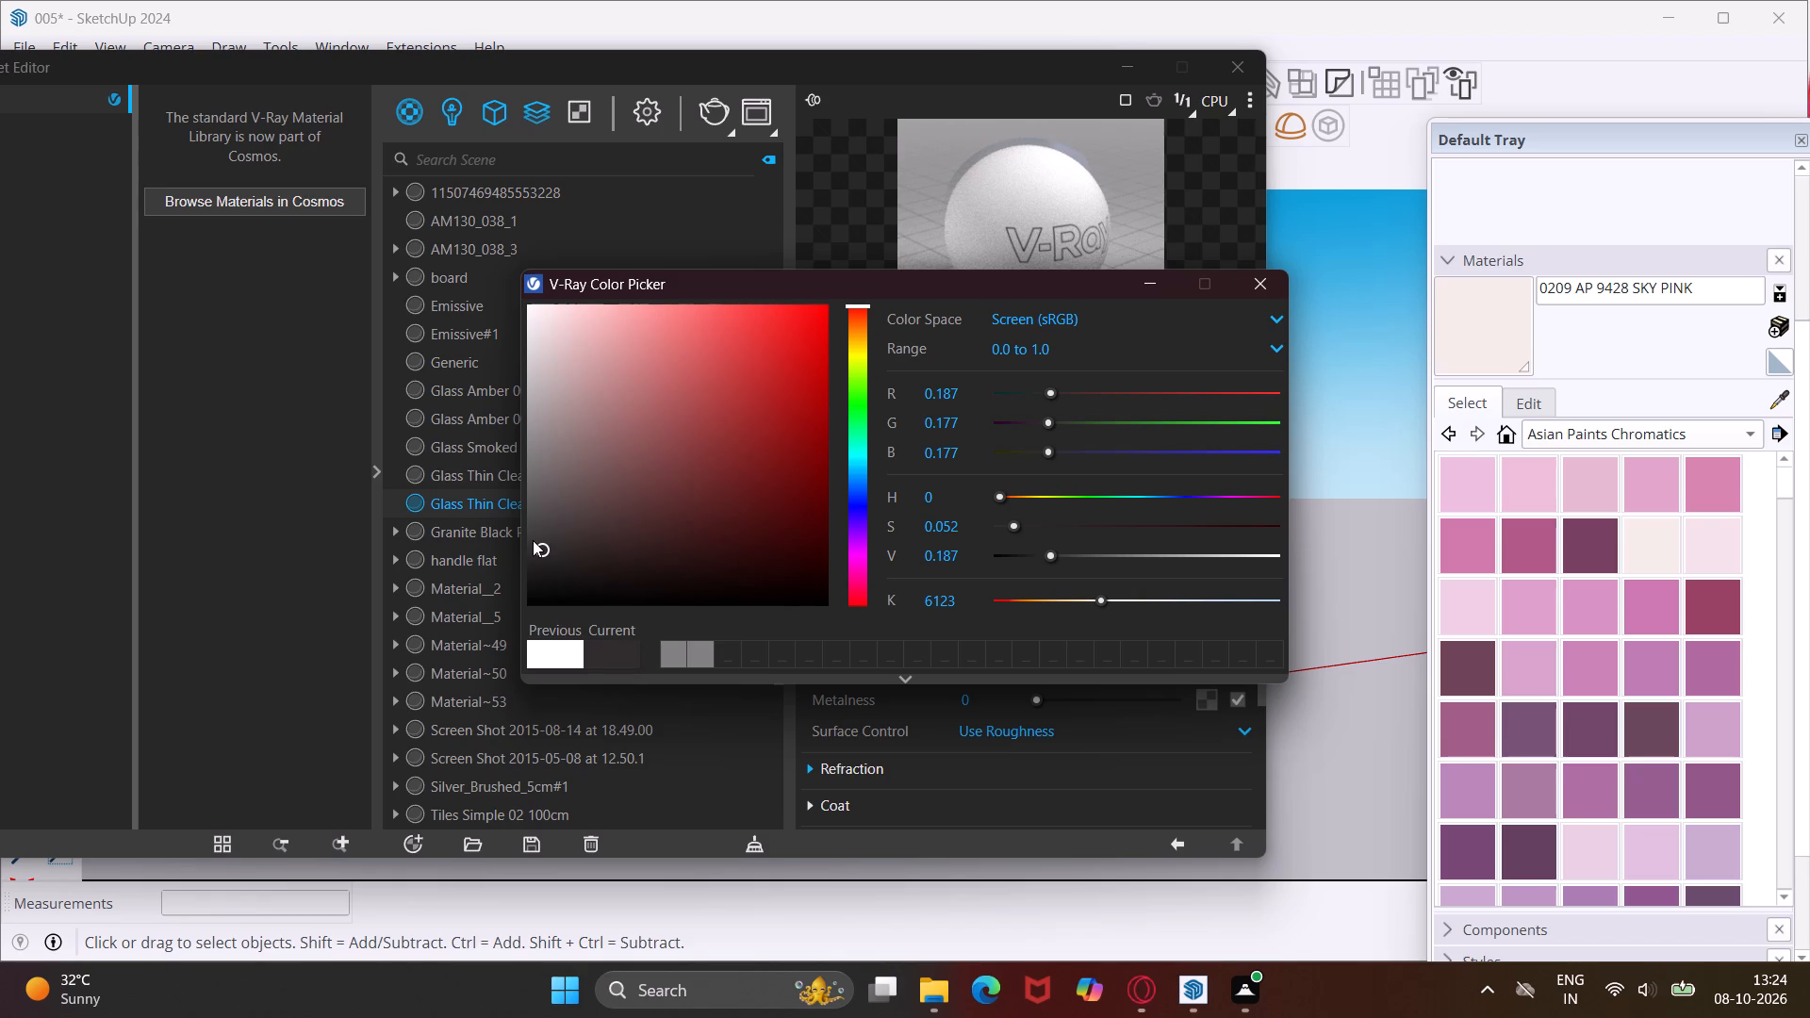
left_click(533, 540)
left_click(540, 538)
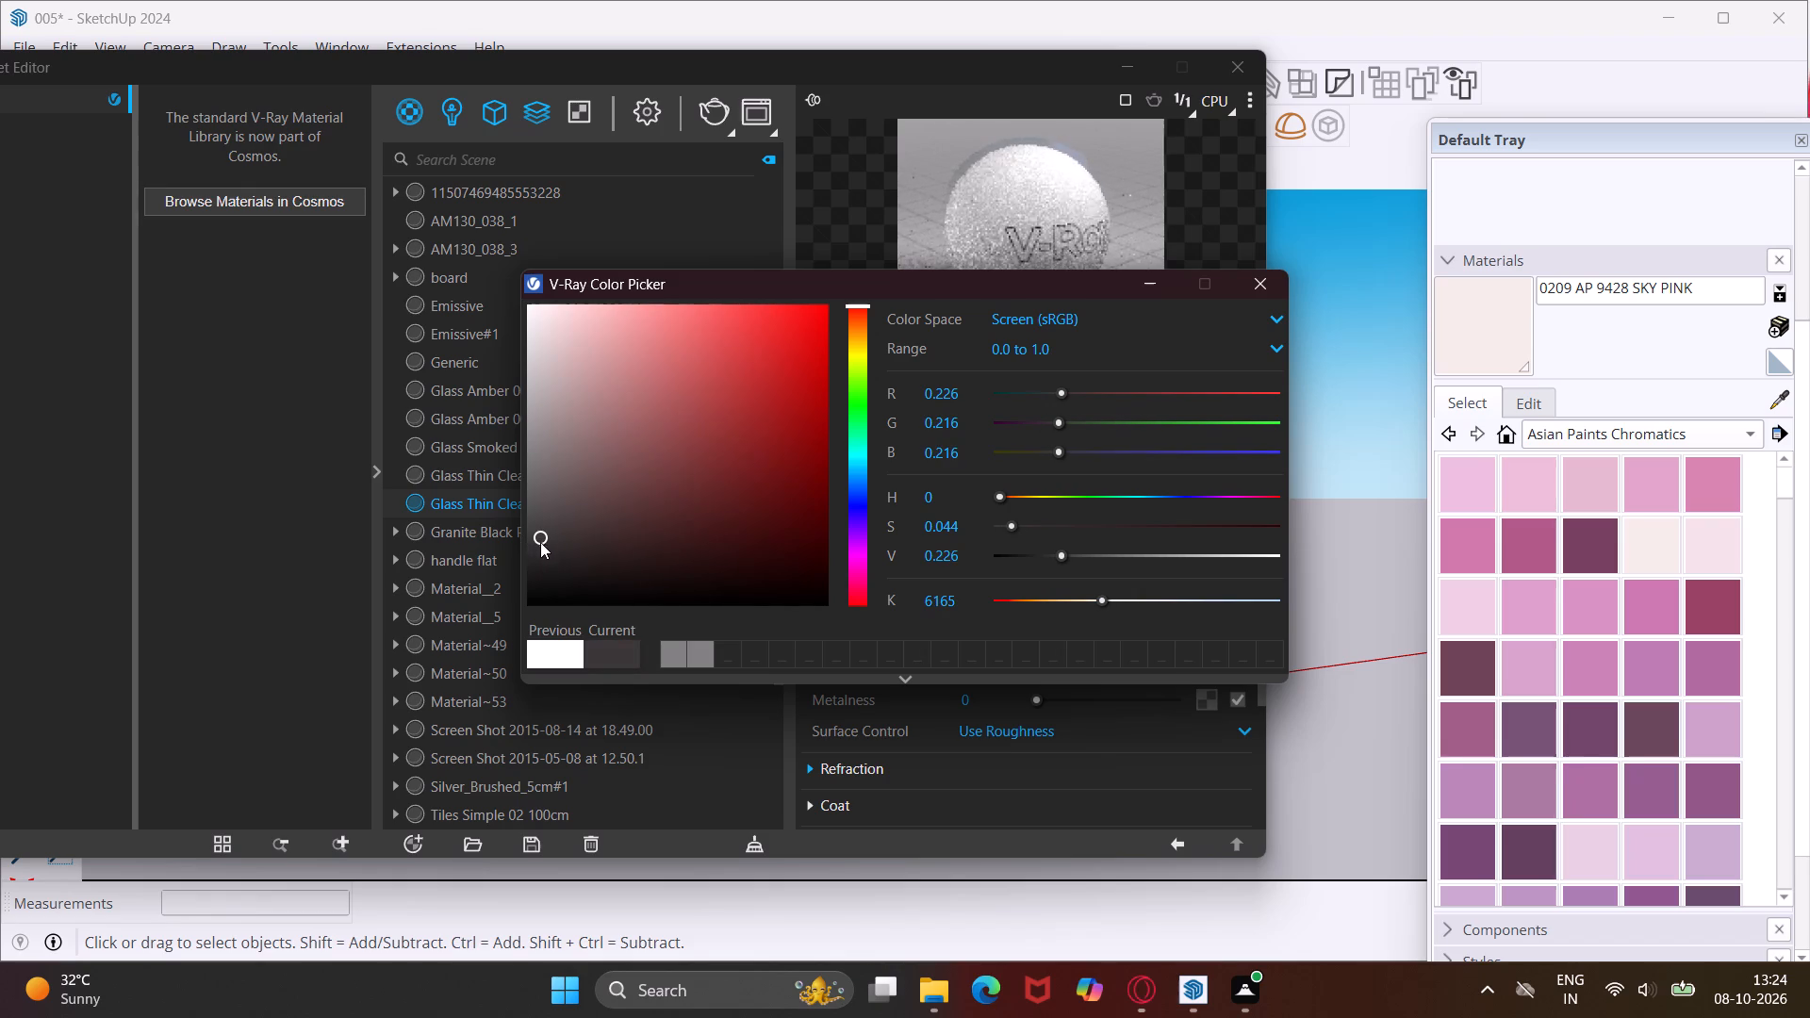
left_click(1239, 291)
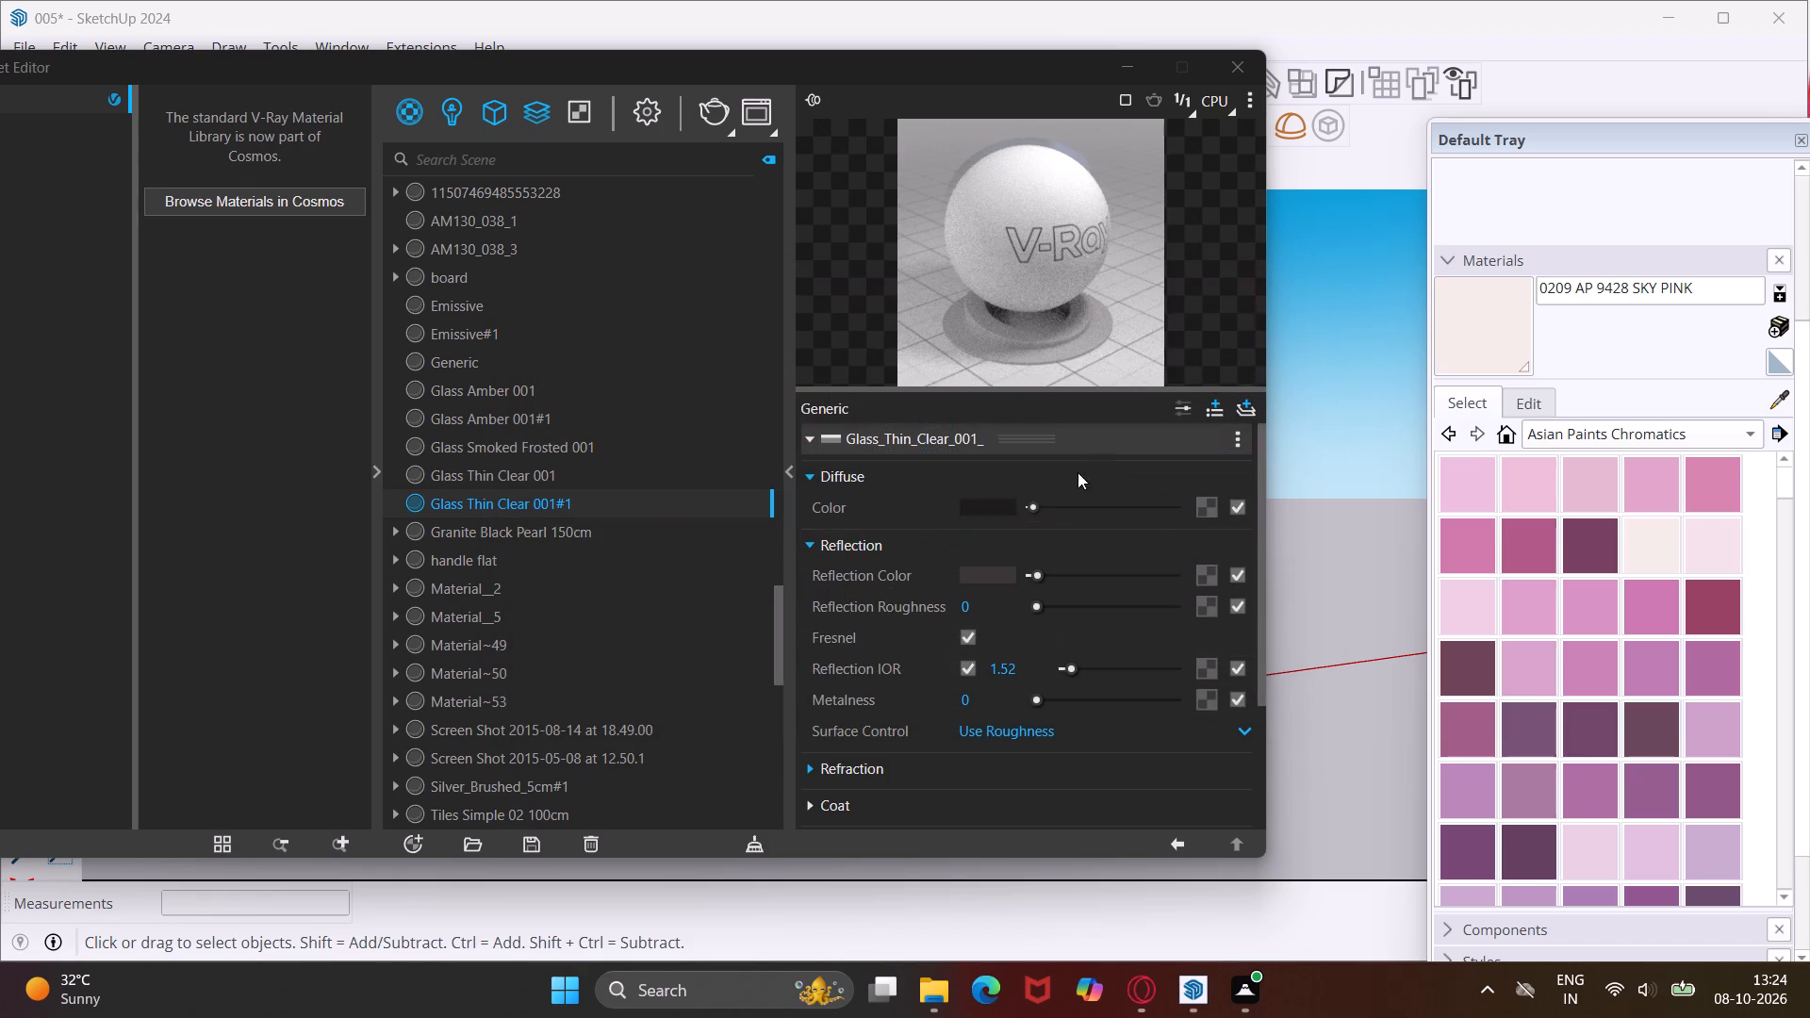
left_click(985, 578)
left_click(552, 563)
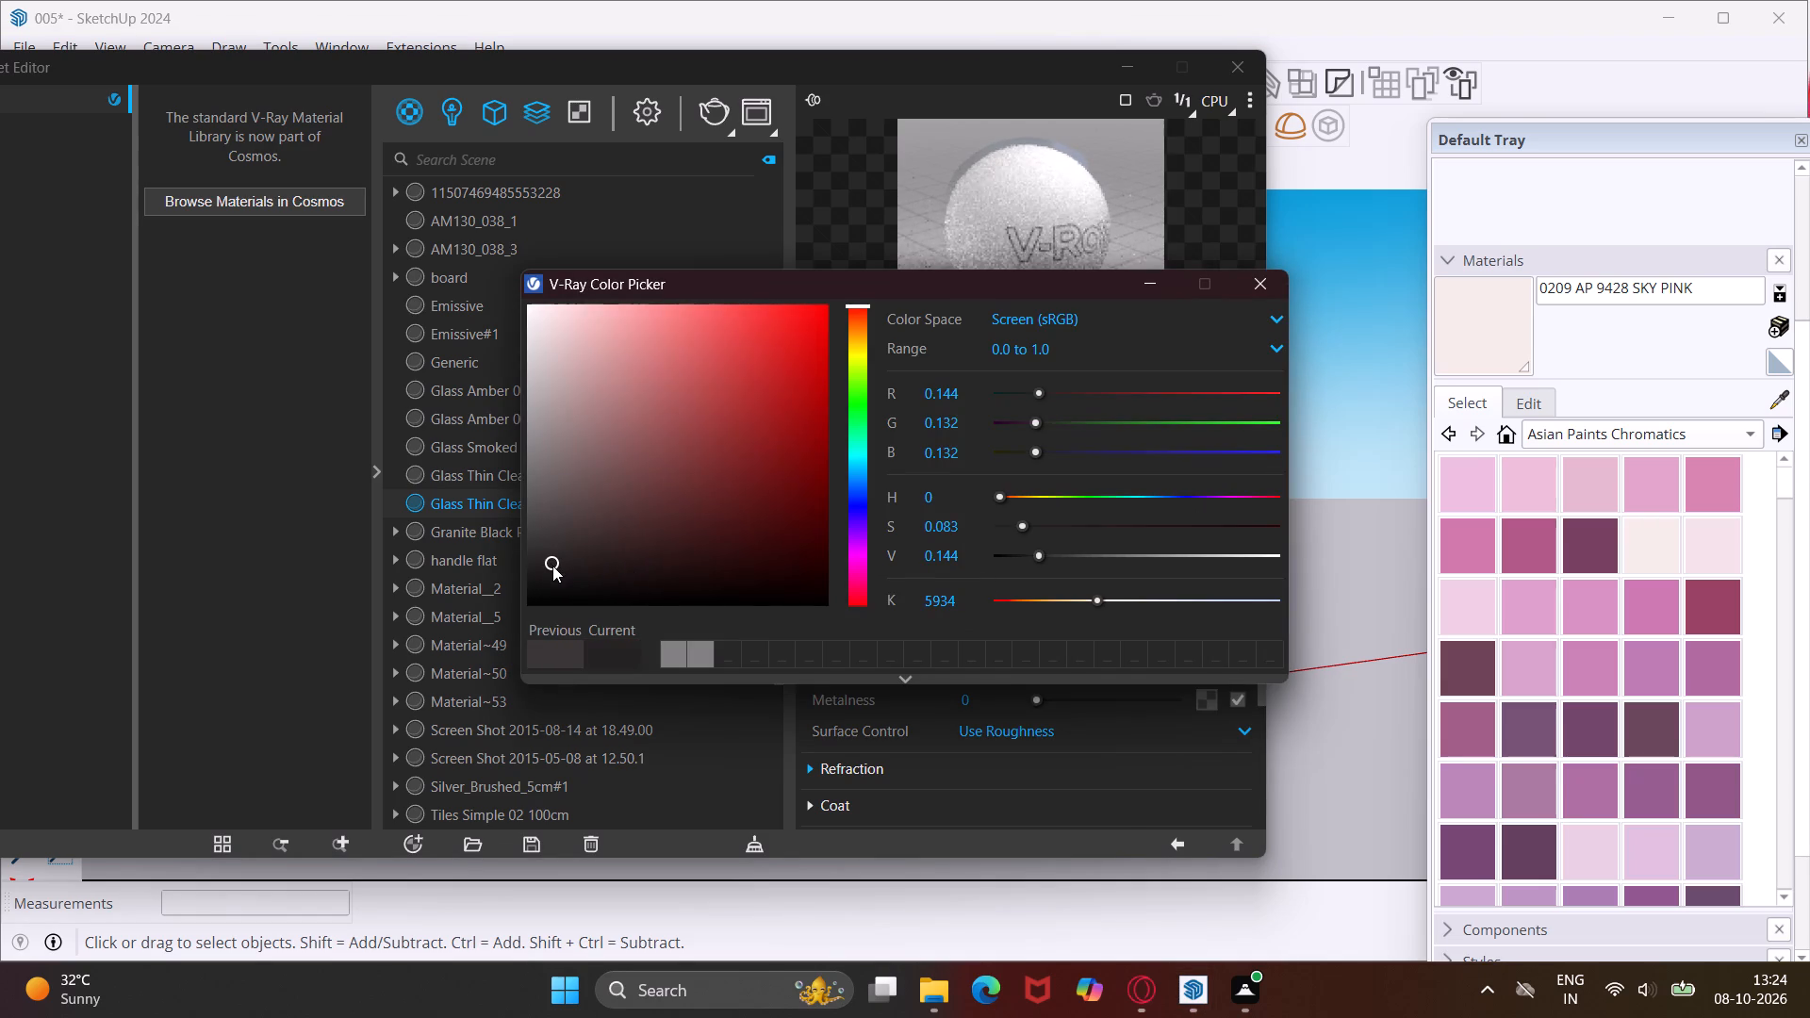
left_click(1260, 287)
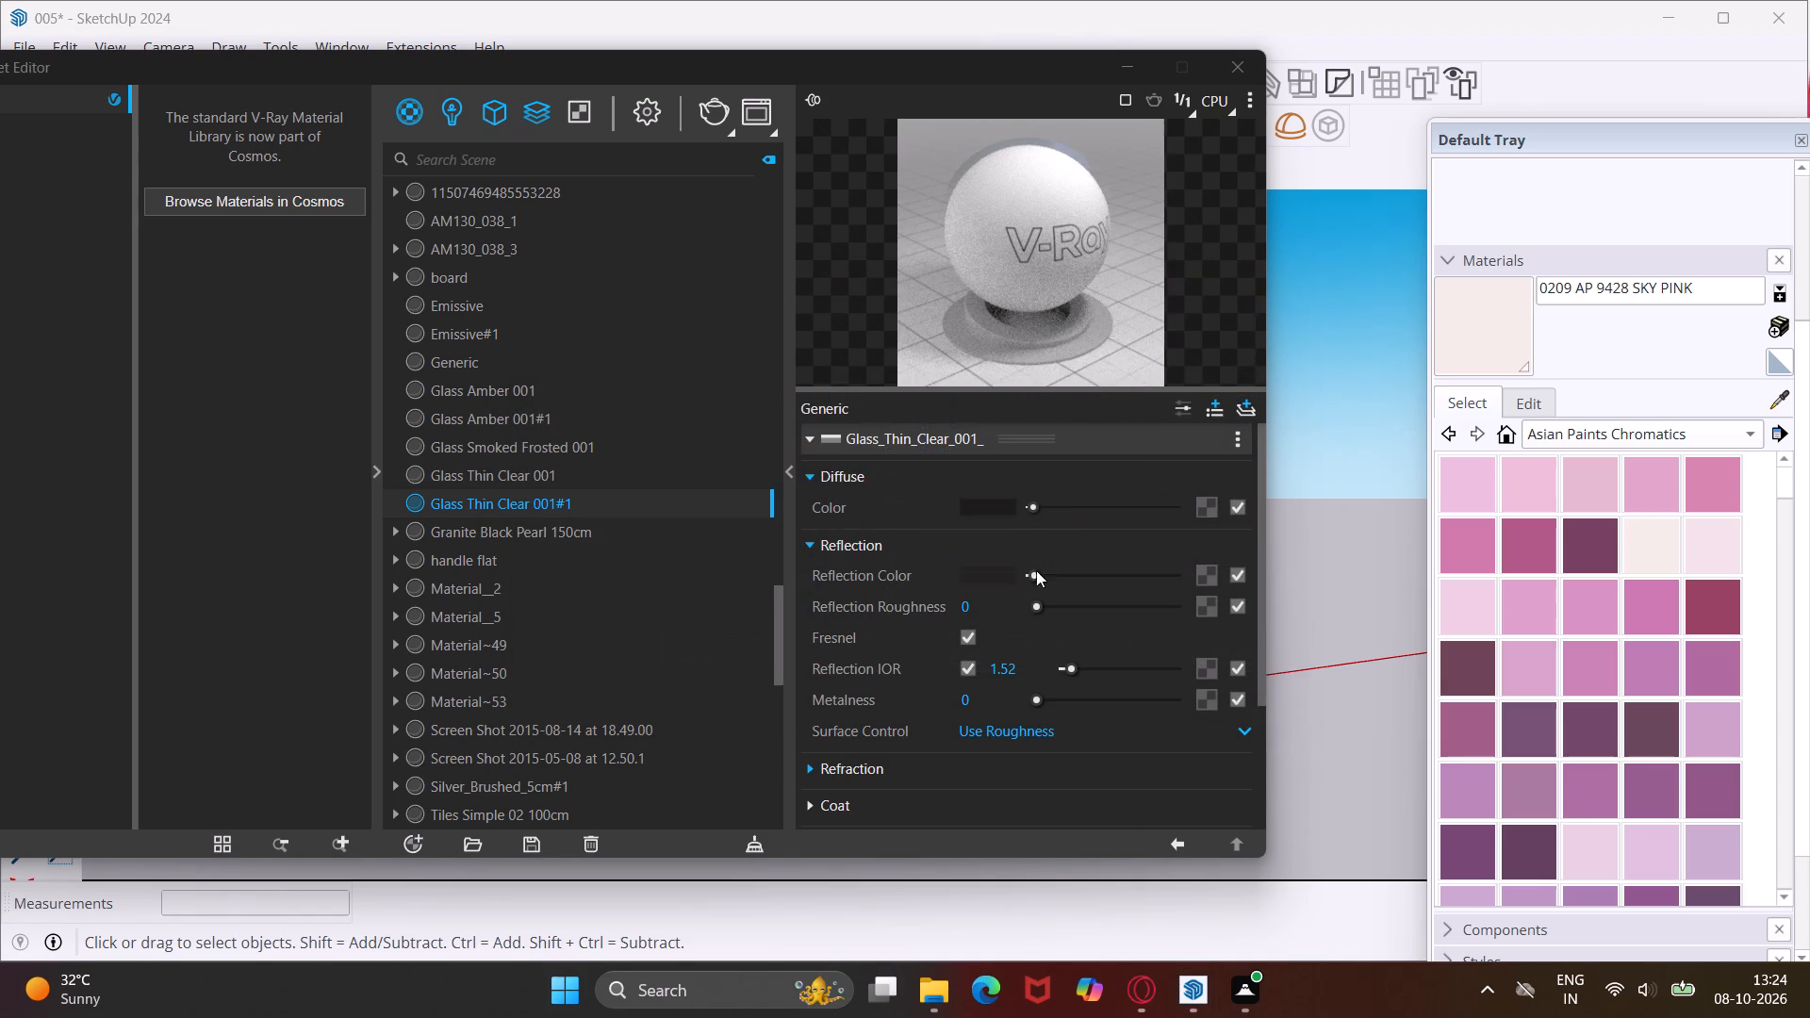
scroll(1026, 574, "up", 3)
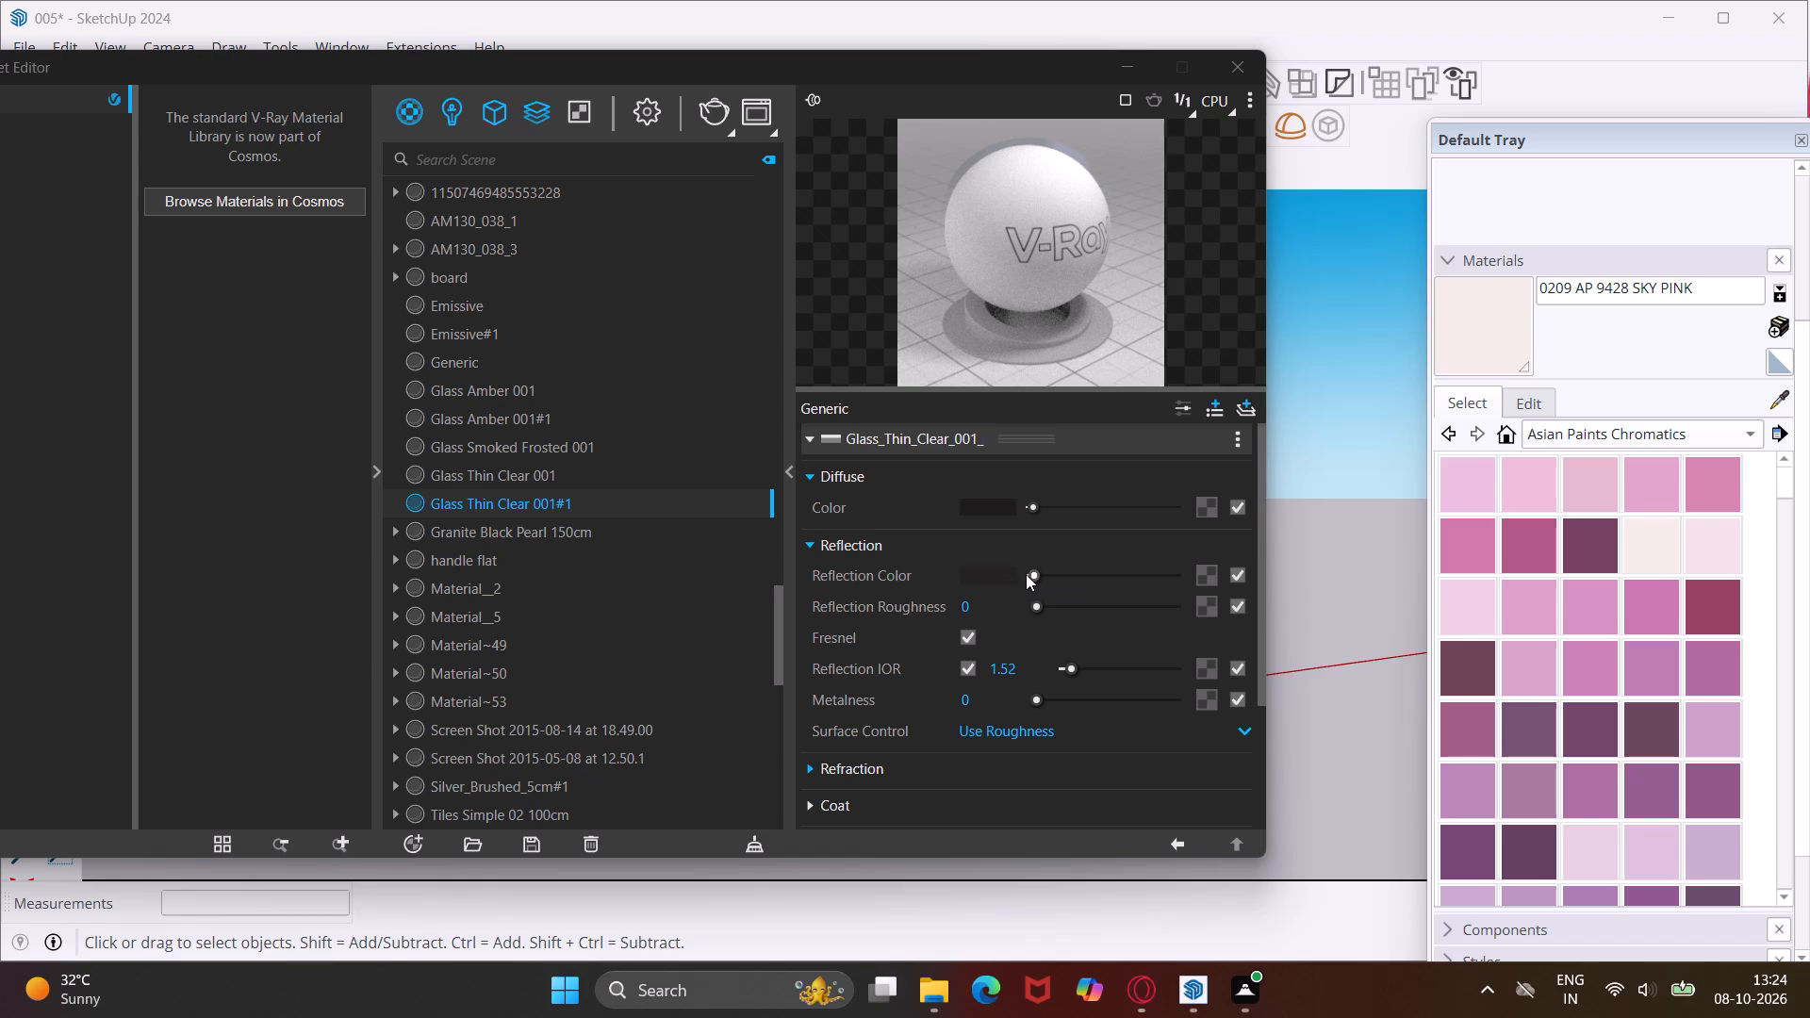
left_click(1032, 575)
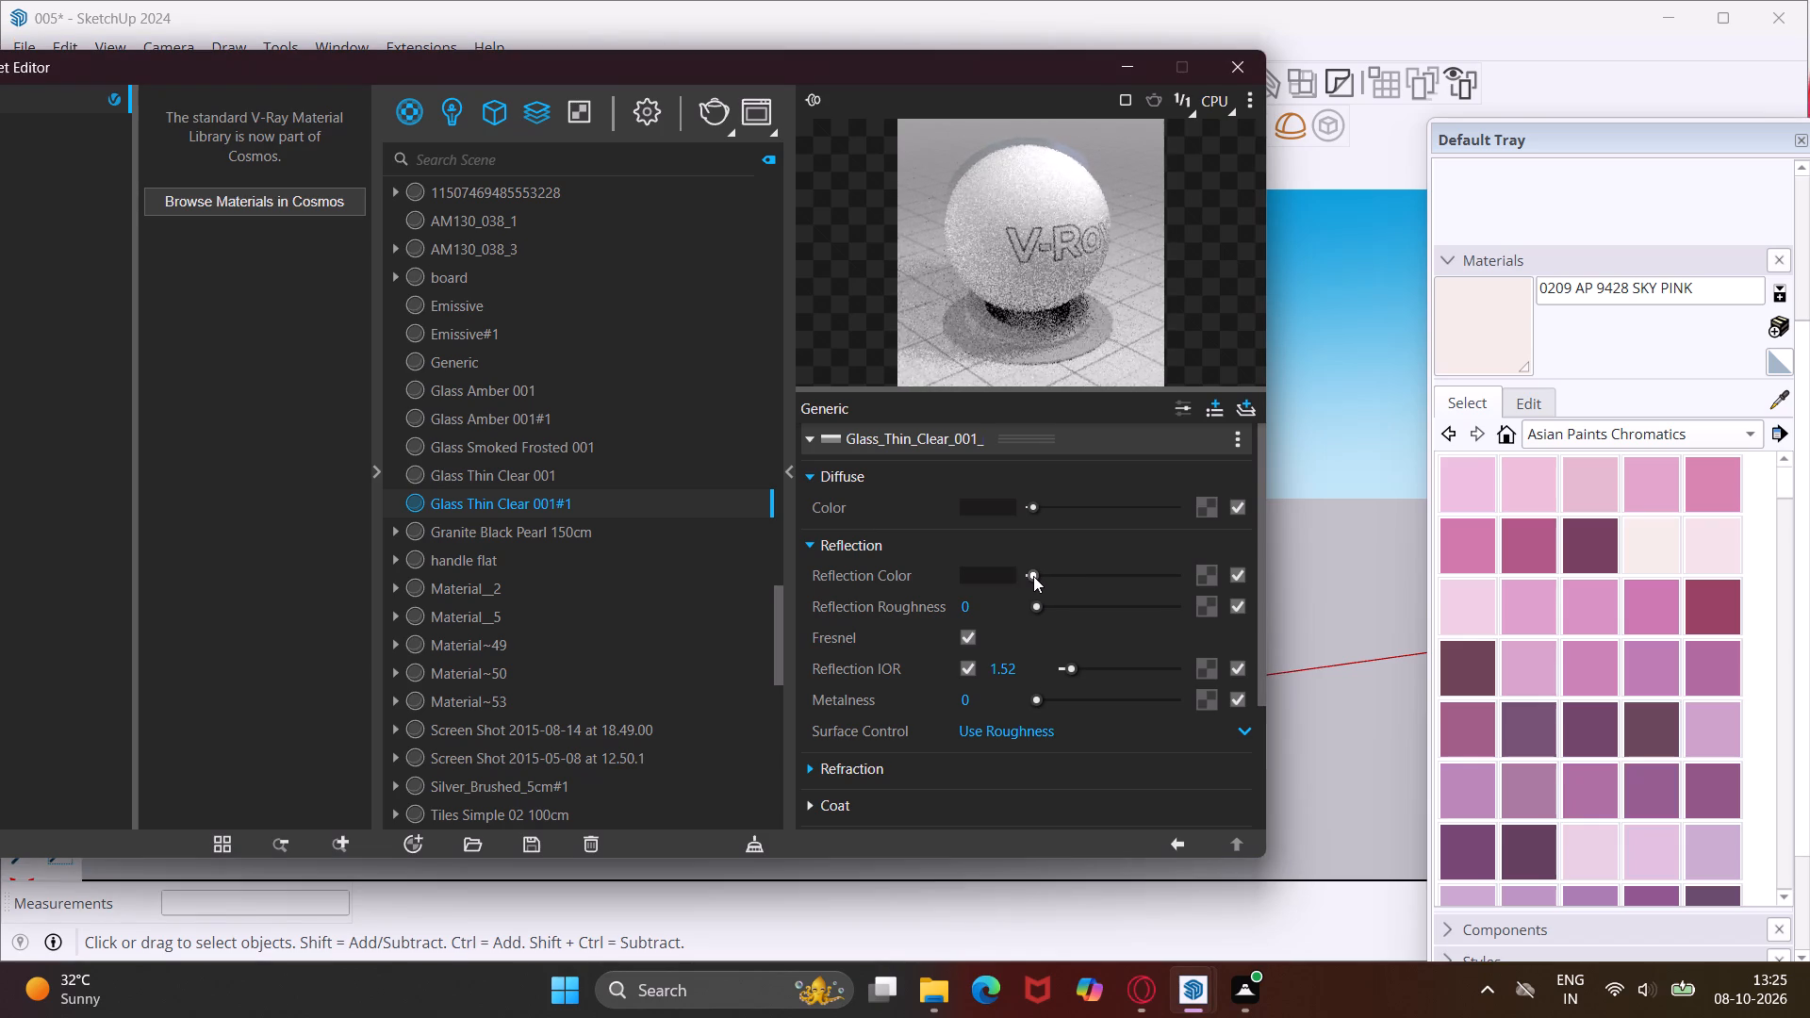
Set the glass material's reflection roughness to 0.95 and its reflection IOR to 4.
left_click(995, 610)
key("BackSpace")
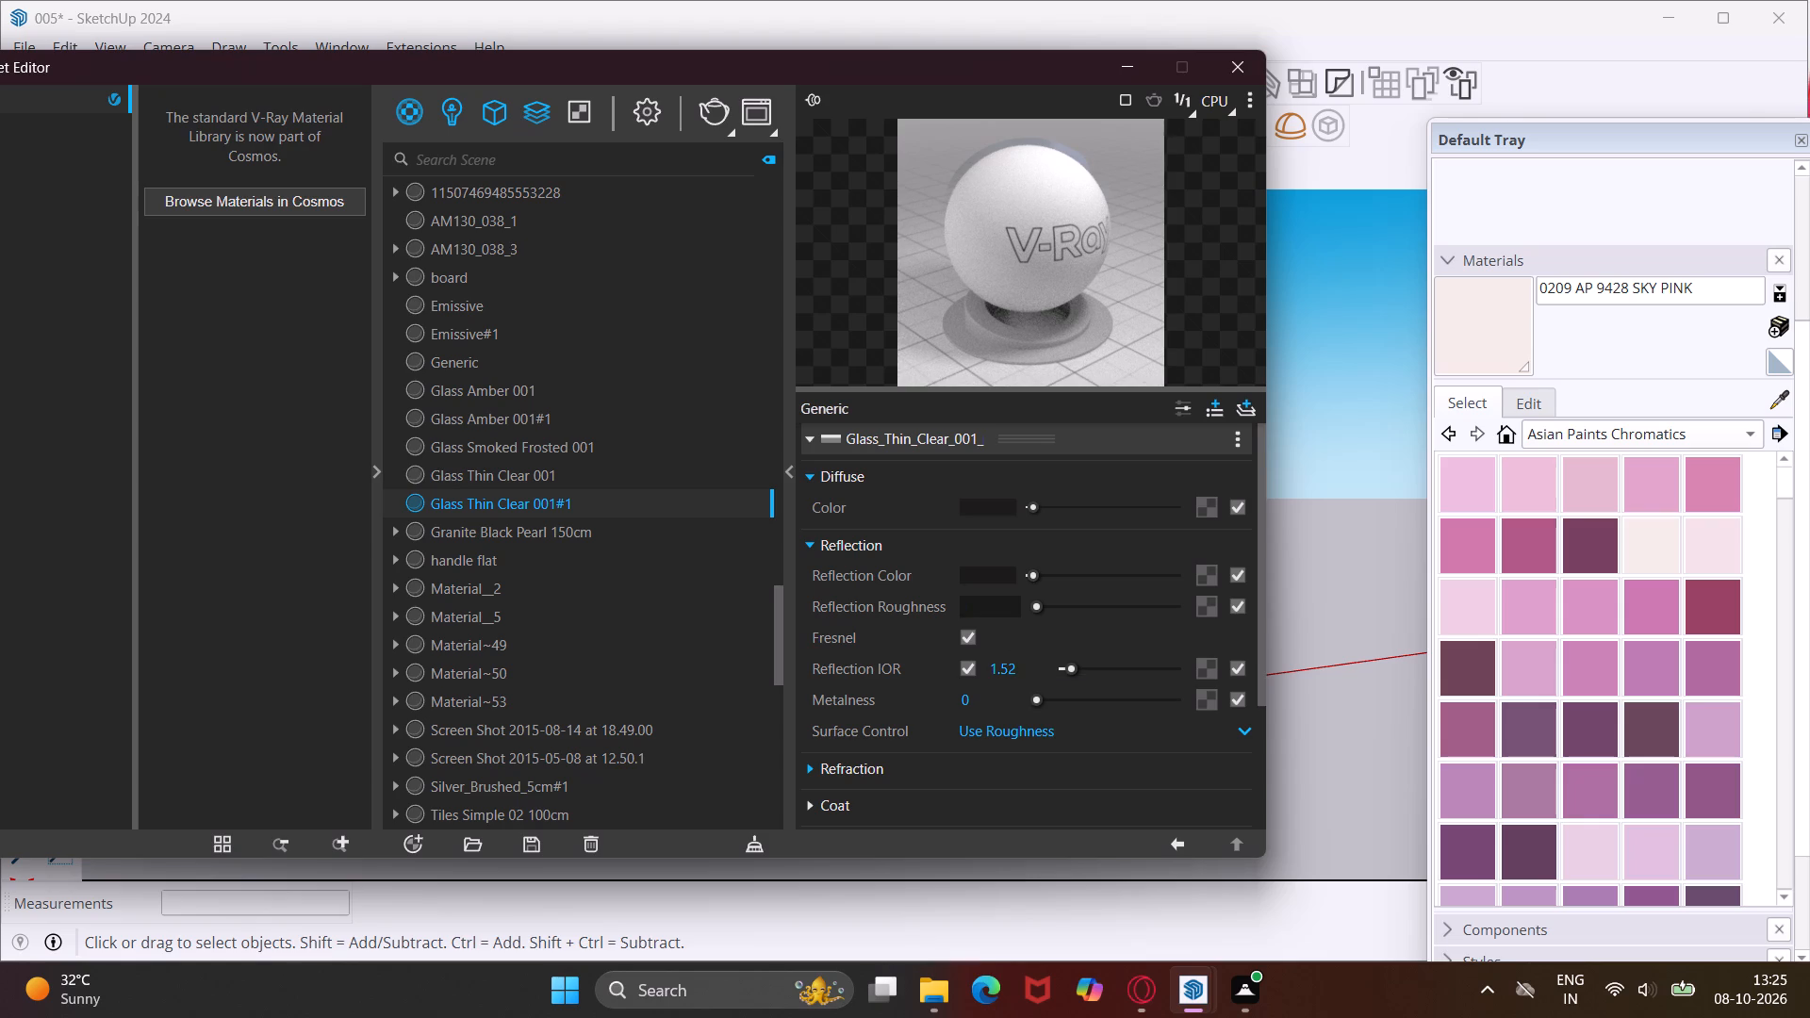
type(".95")
key("Return")
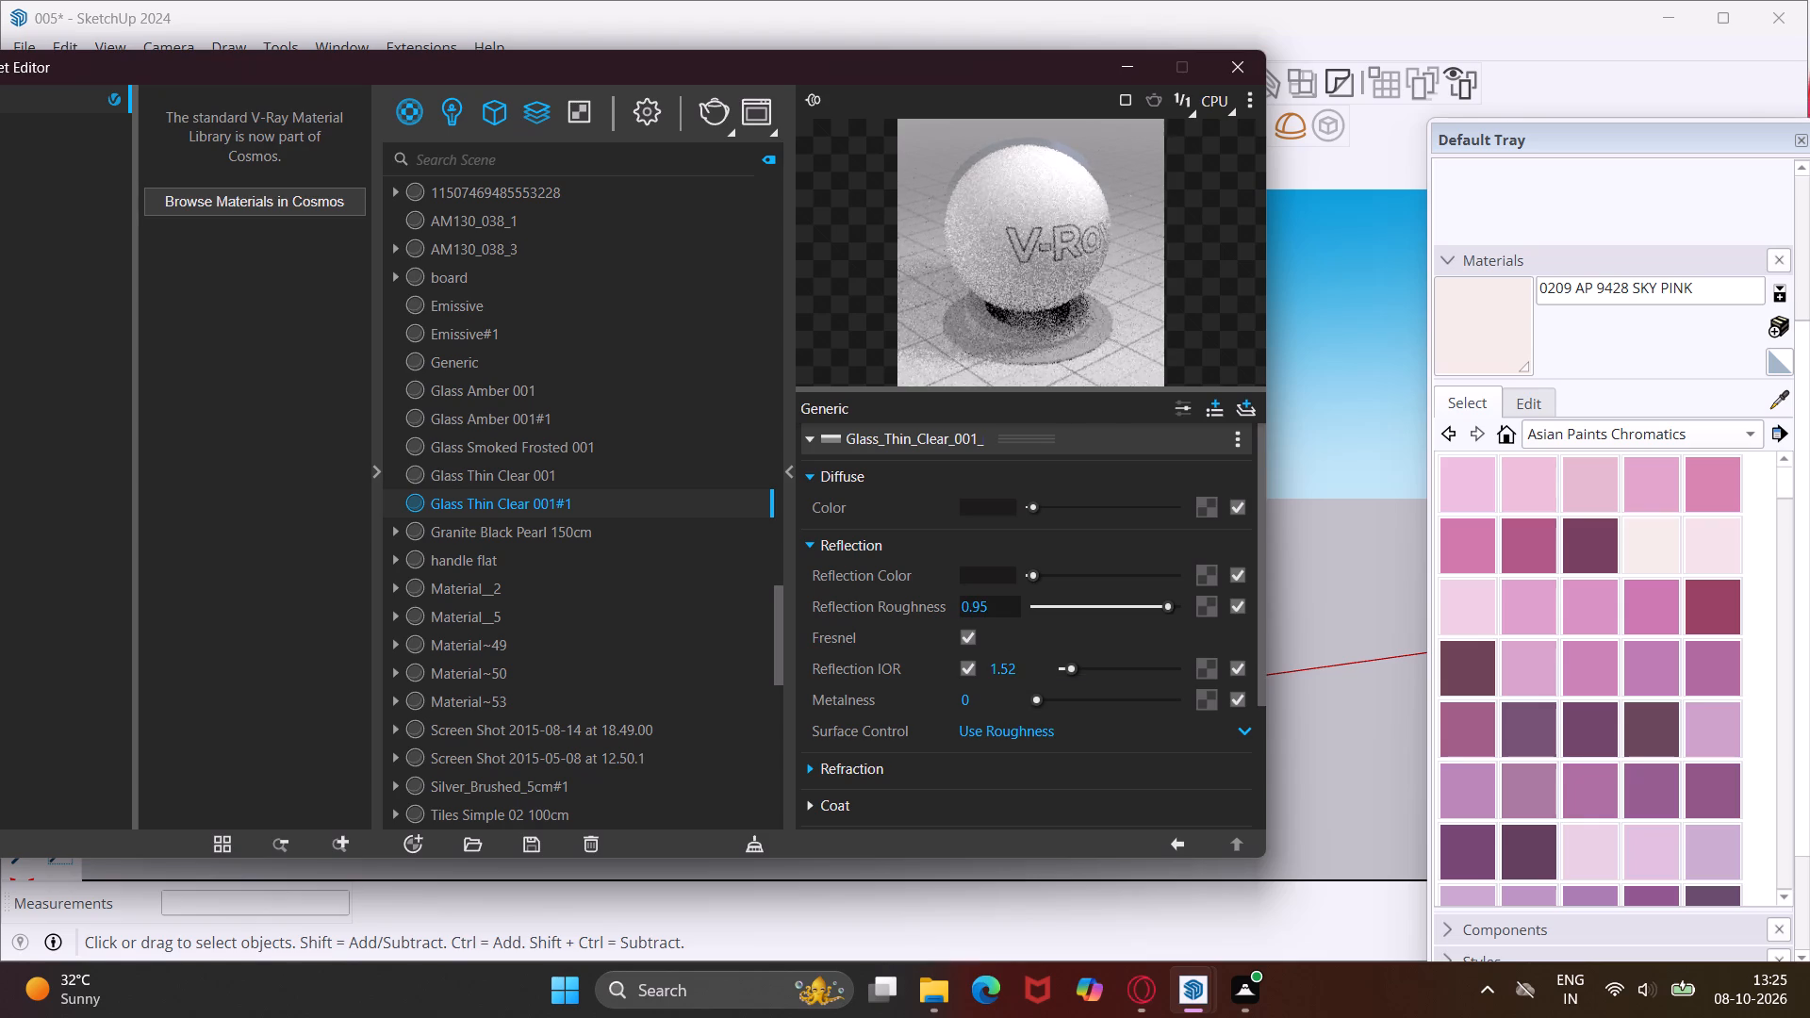
left_click(1025, 664)
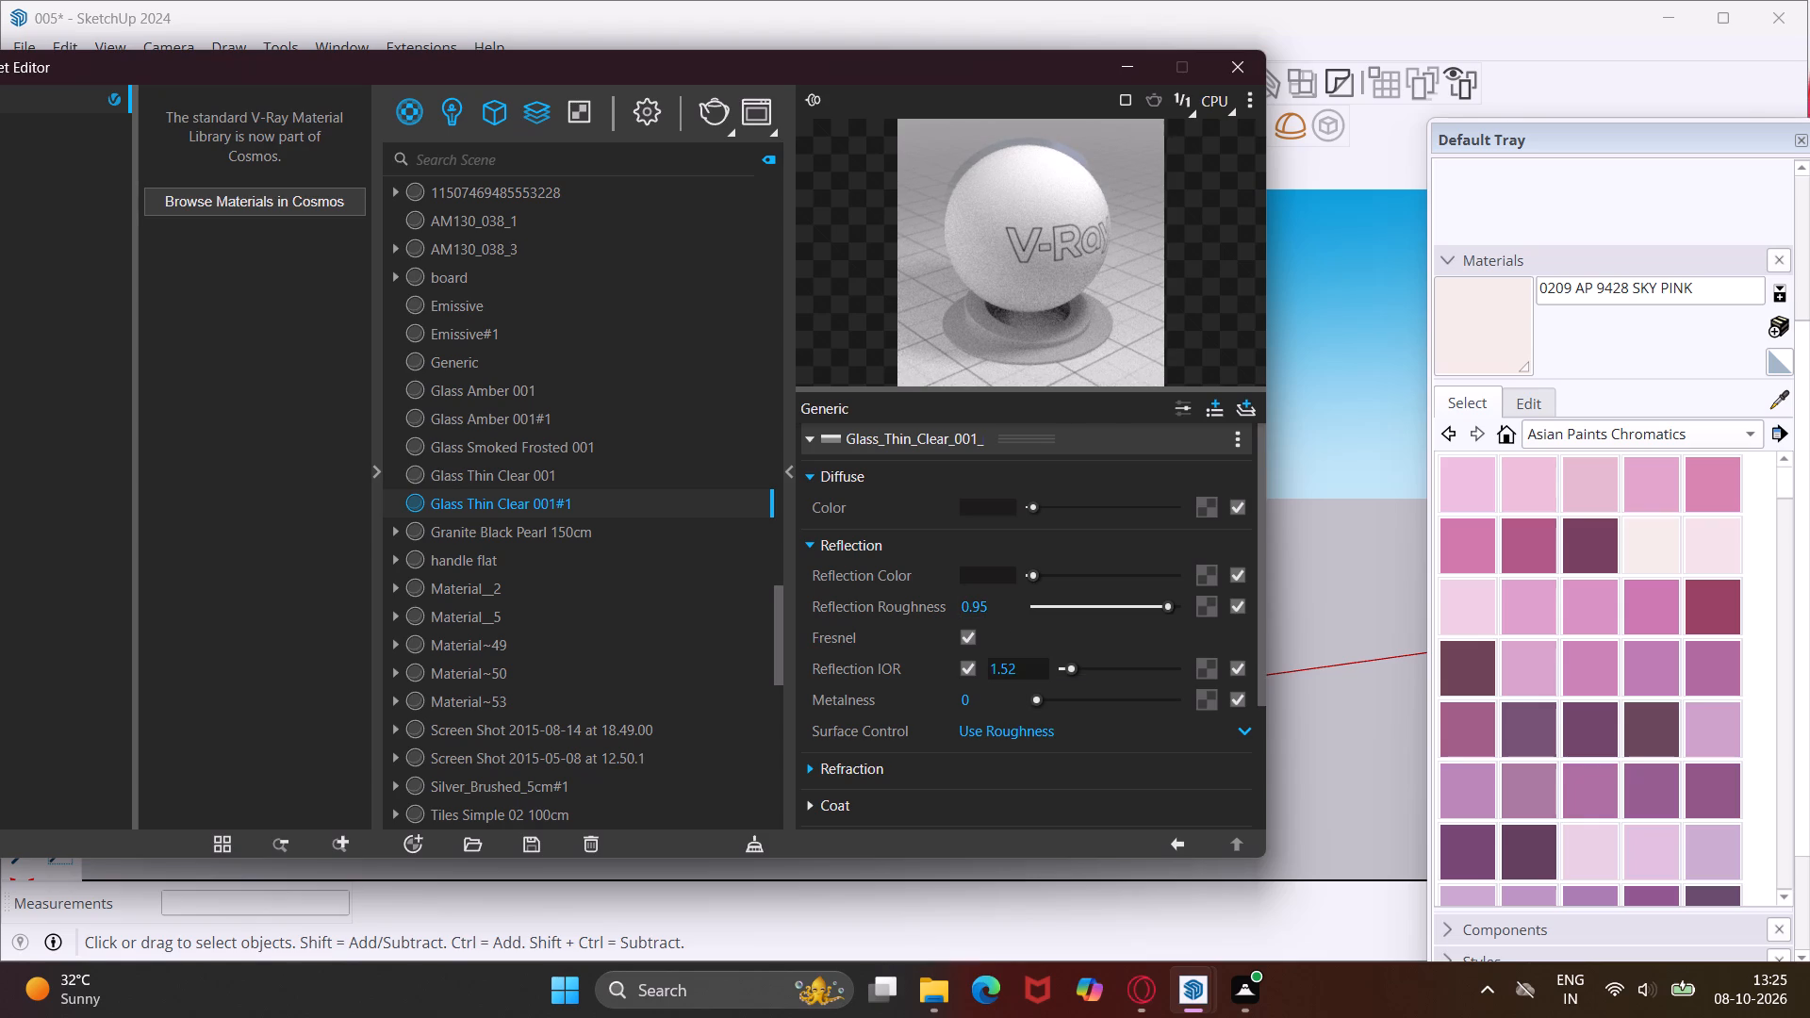
key("BackSpace")
key("BackSpace")
key("BackSpace")
key("BackSpace")
key("4")
key("Return")
scroll(840, 747, "down", 2)
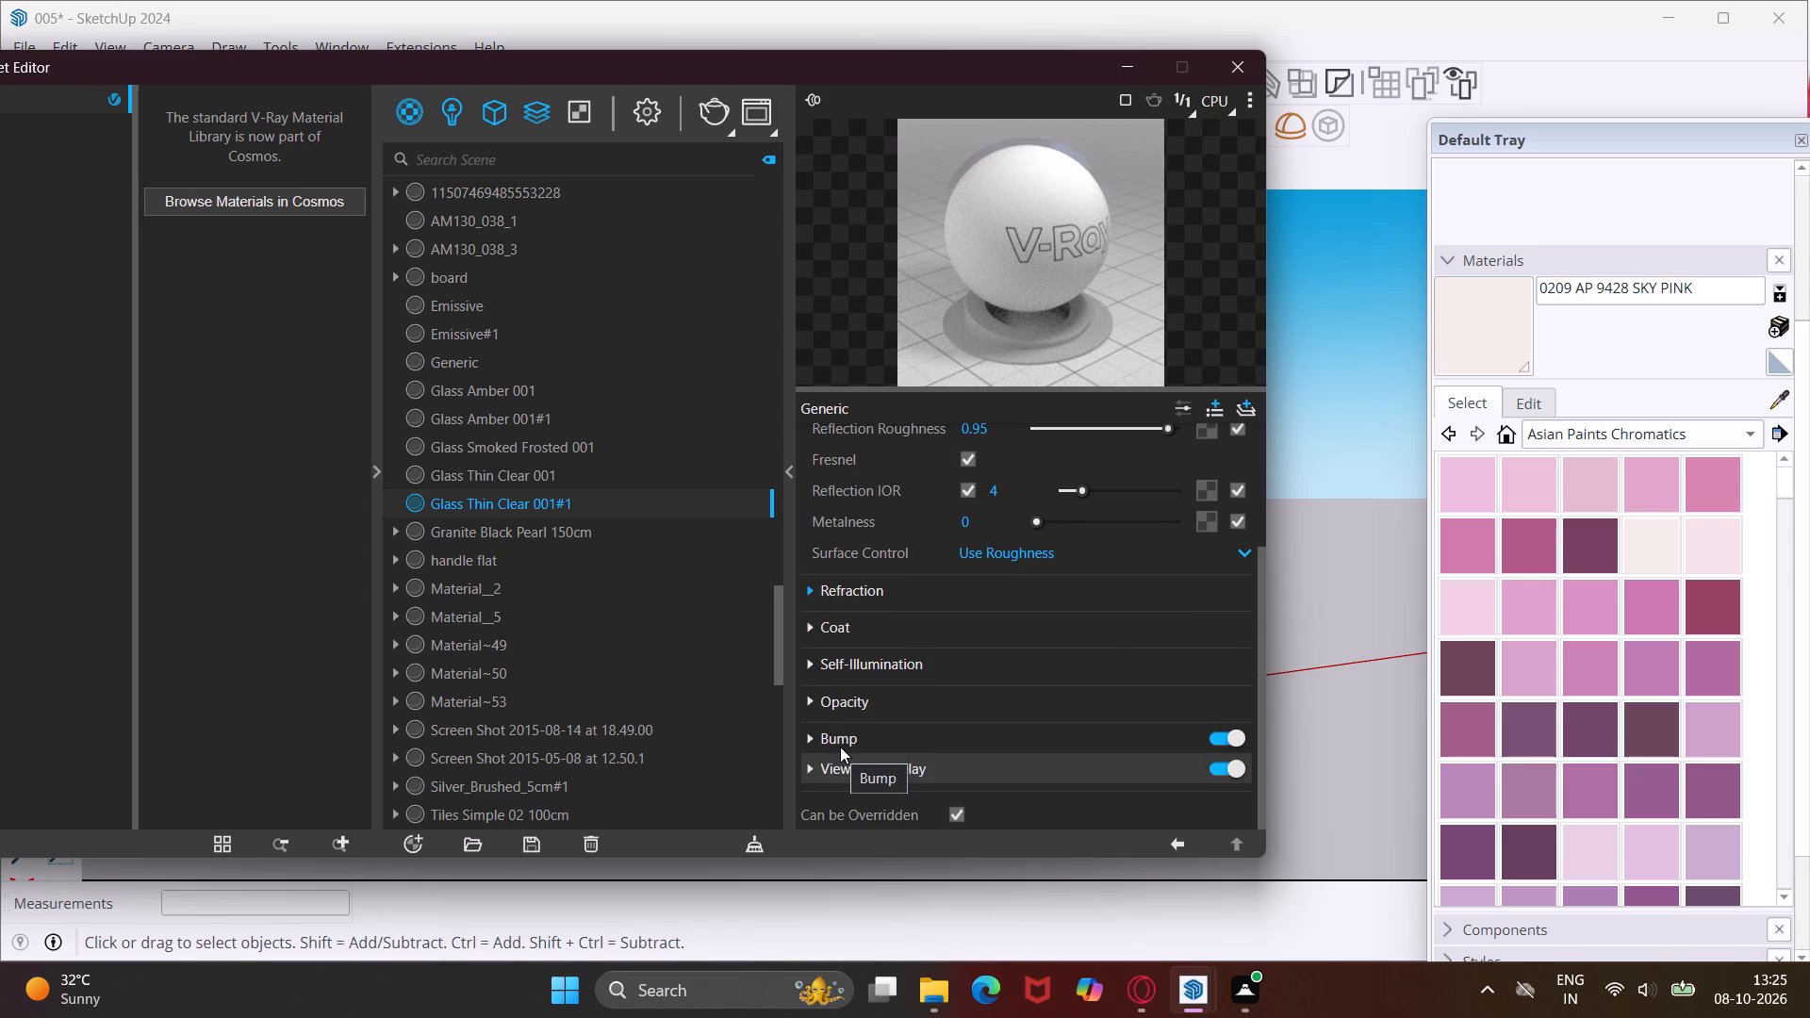
scroll(888, 677, "down", 3)
Try to paint both sides of the small square panel standing outside beside the kitchen with Glass Thin Clear 001#1.
double_click(675, 508)
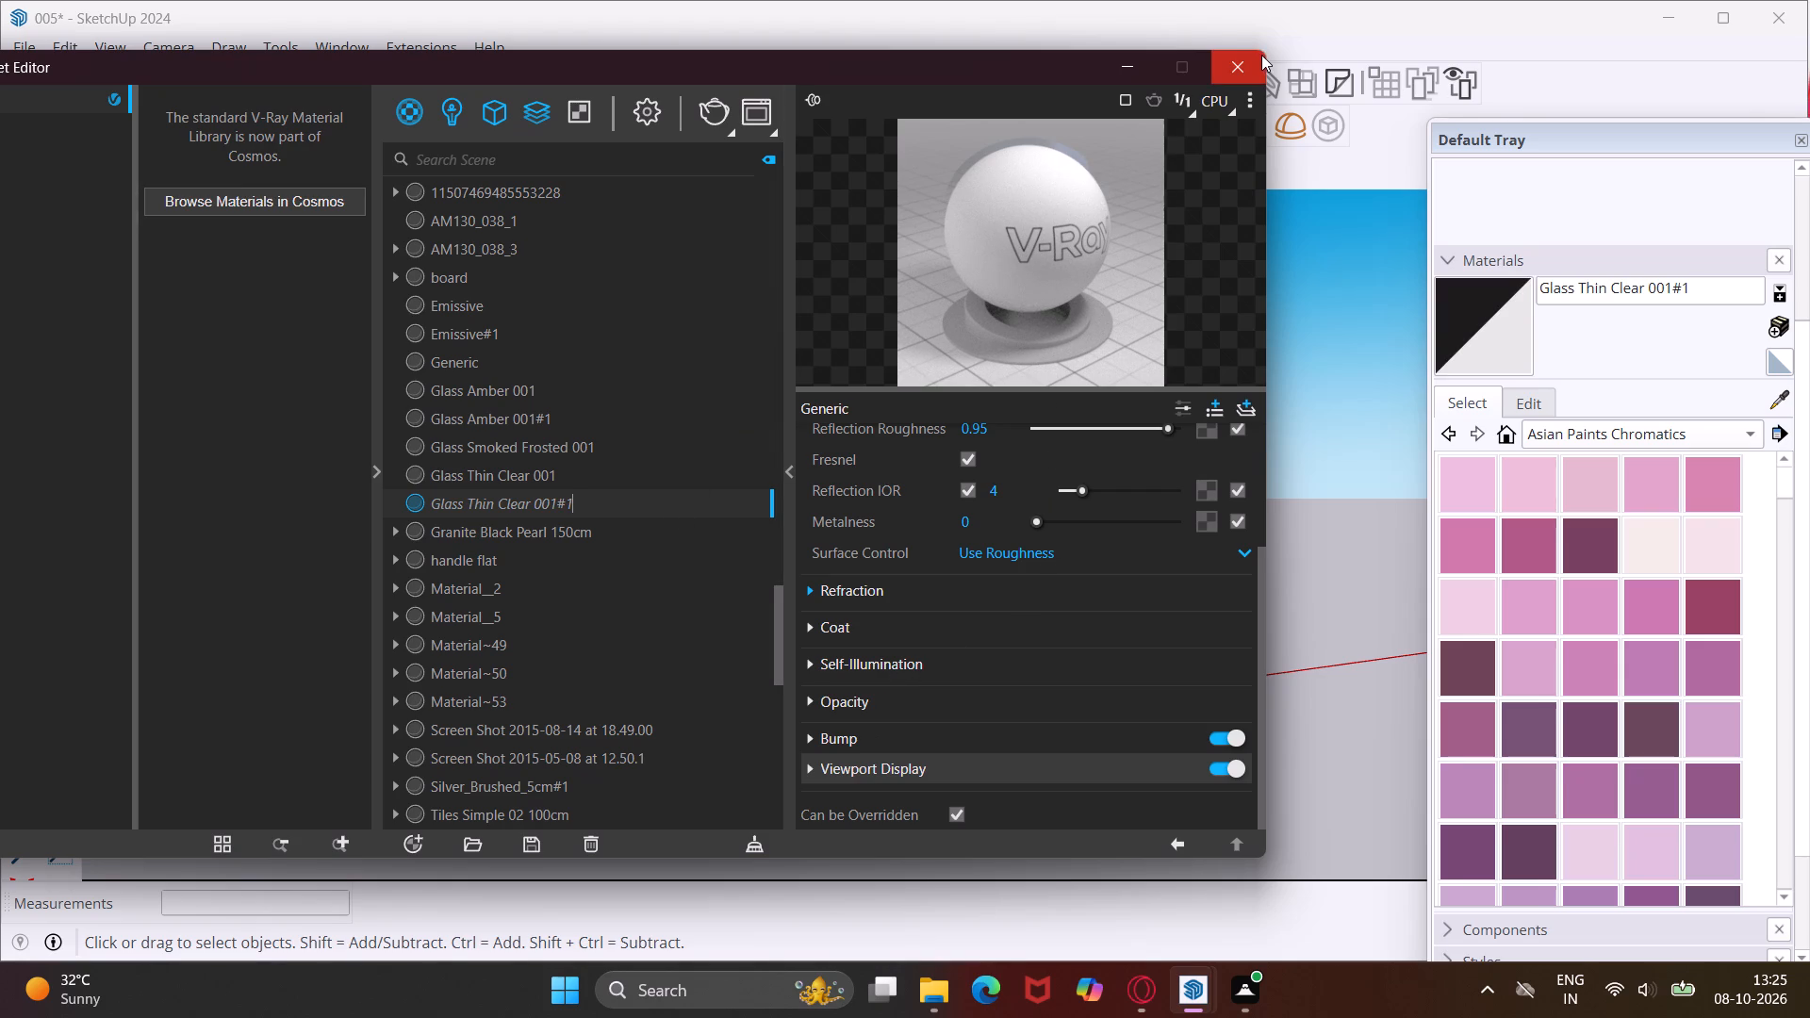
left_click(1256, 55)
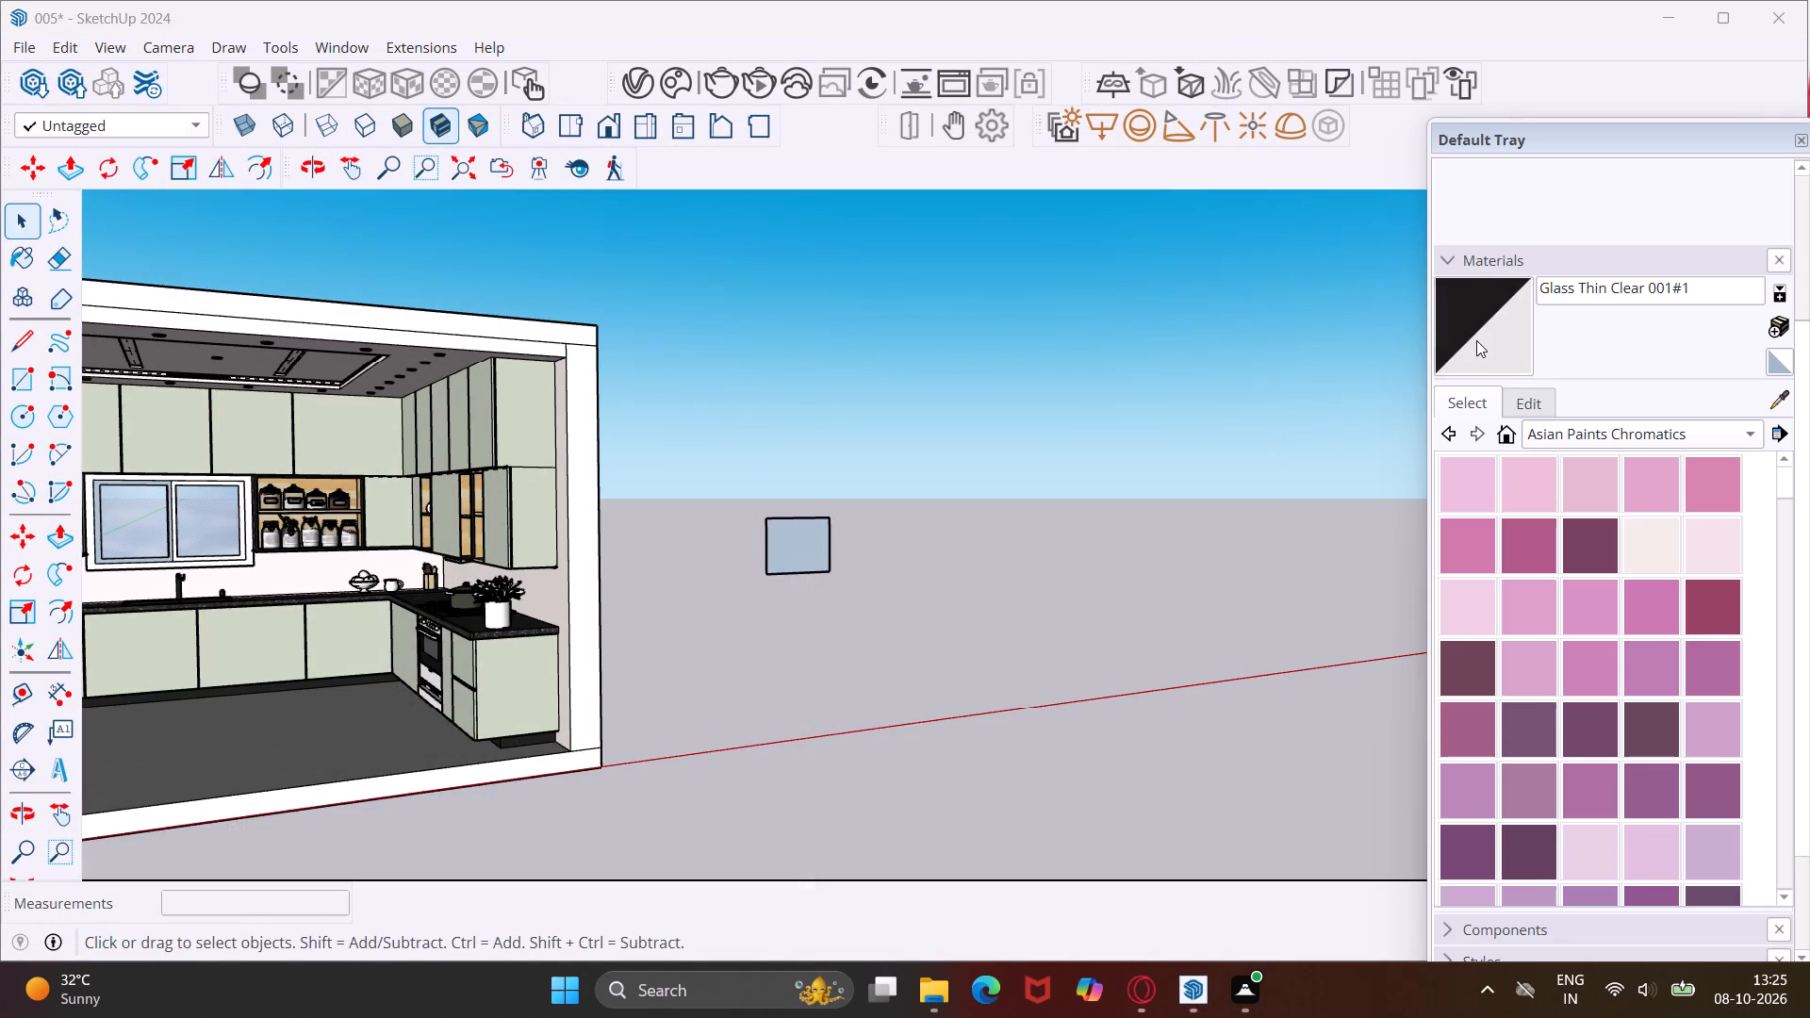
left_click(1476, 340)
scroll(813, 539, "up", 9)
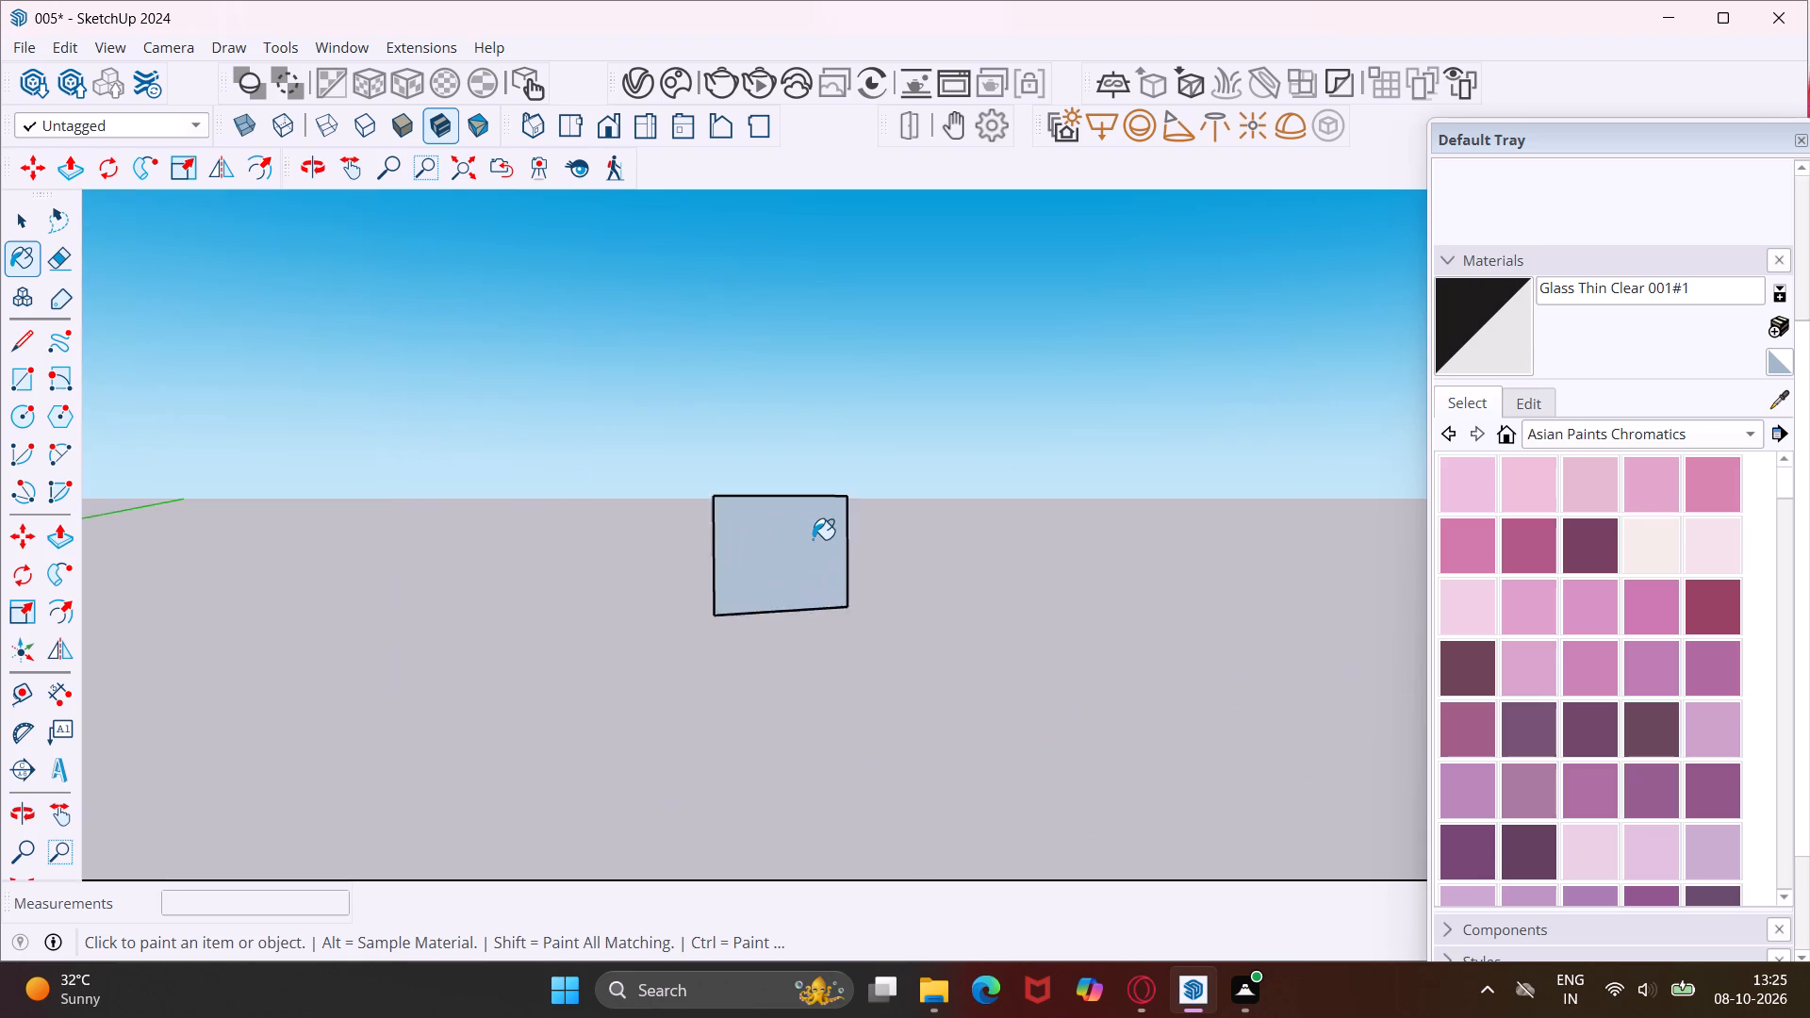
scroll(813, 539, "up", 3)
middle_click_drag(813, 539, 1203, 703)
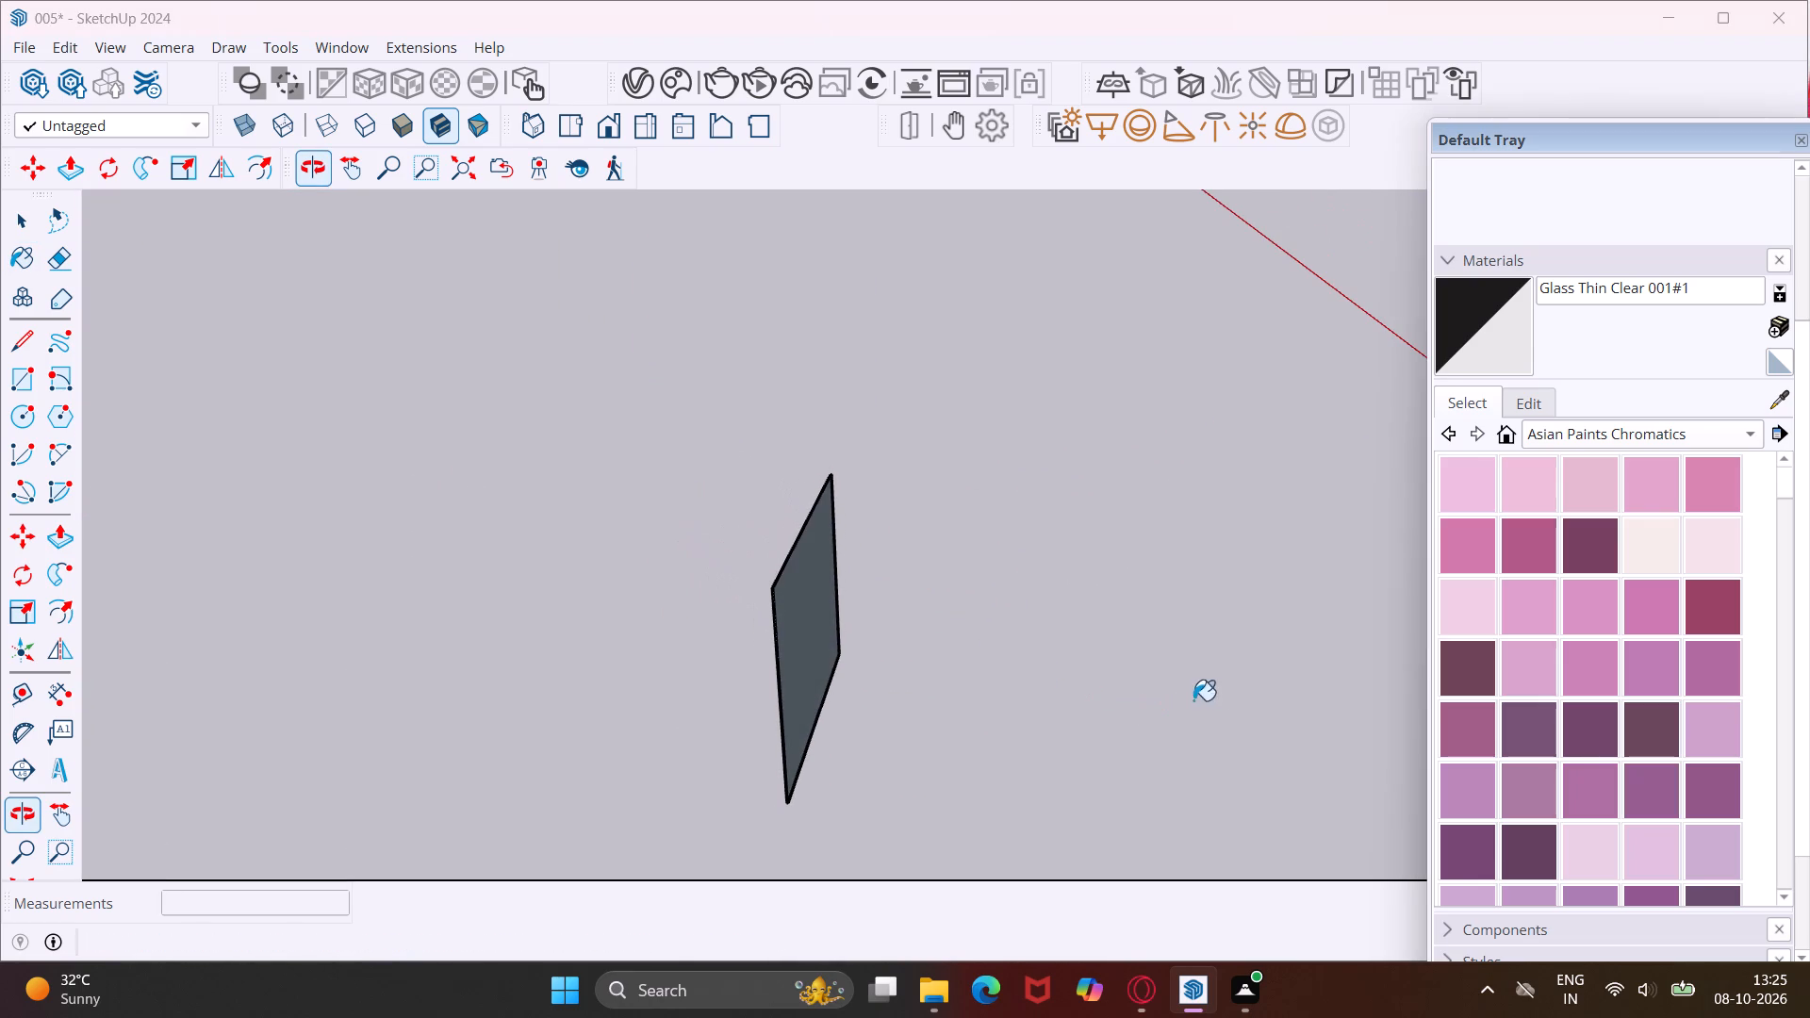
left_click(809, 628)
middle_click_drag(809, 628, 928, 637)
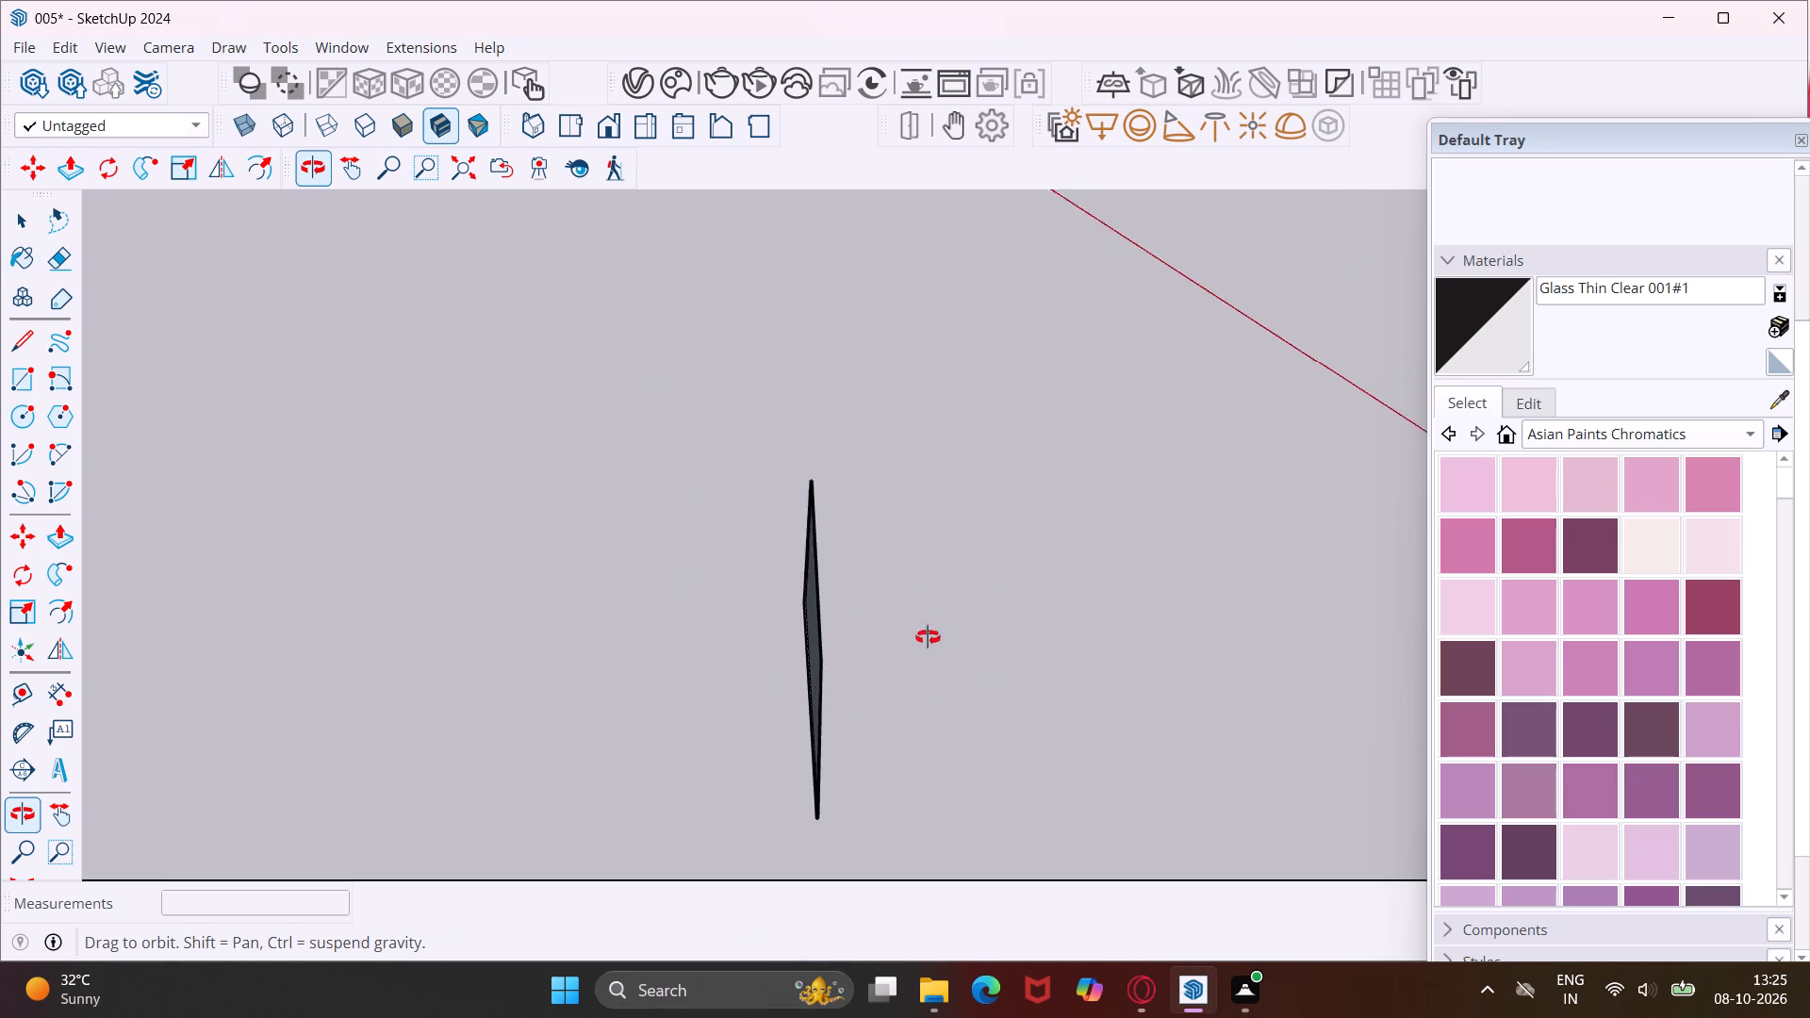
middle_click_drag(928, 637, 1031, 624)
scroll(826, 672, "up", 6)
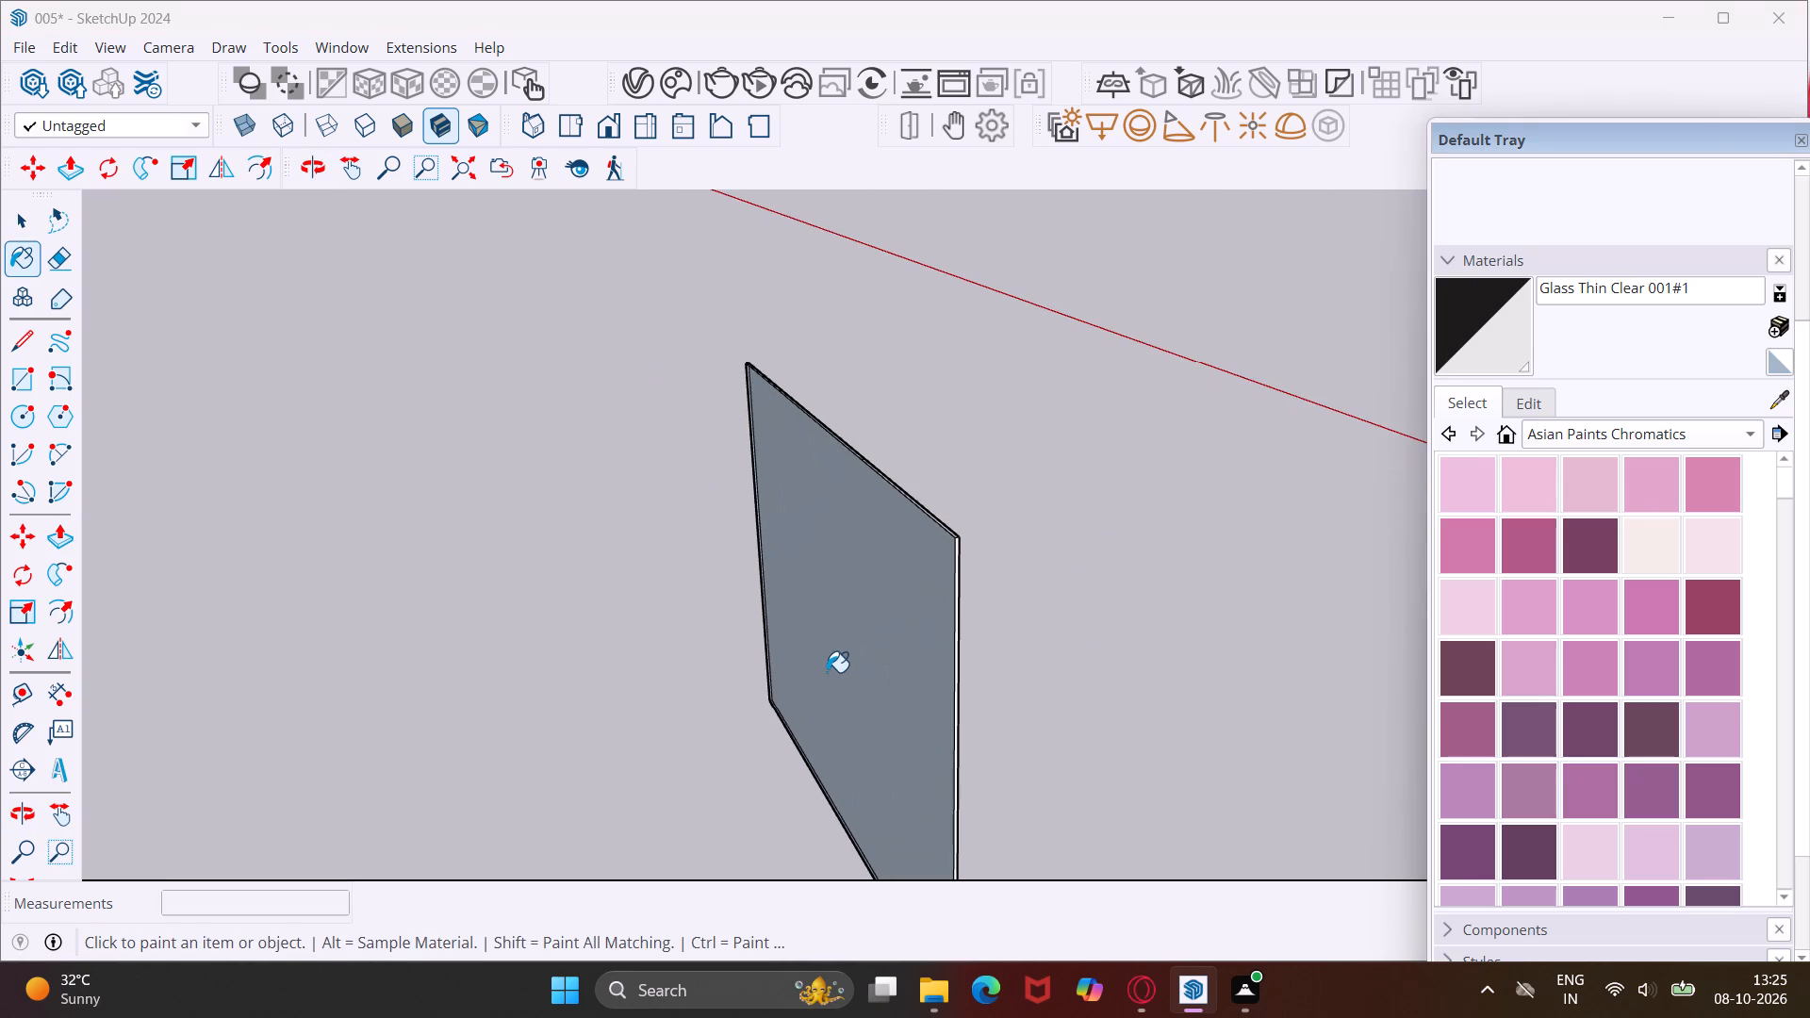
left_click(863, 646)
Paint both sides of the tall panel standing just in front of the kitchen with Glass Thin Clear 001#1.
middle_click_drag(1078, 587, 823, 635)
scroll(816, 621, "down", 5)
middle_click_drag(884, 624, 670, 642)
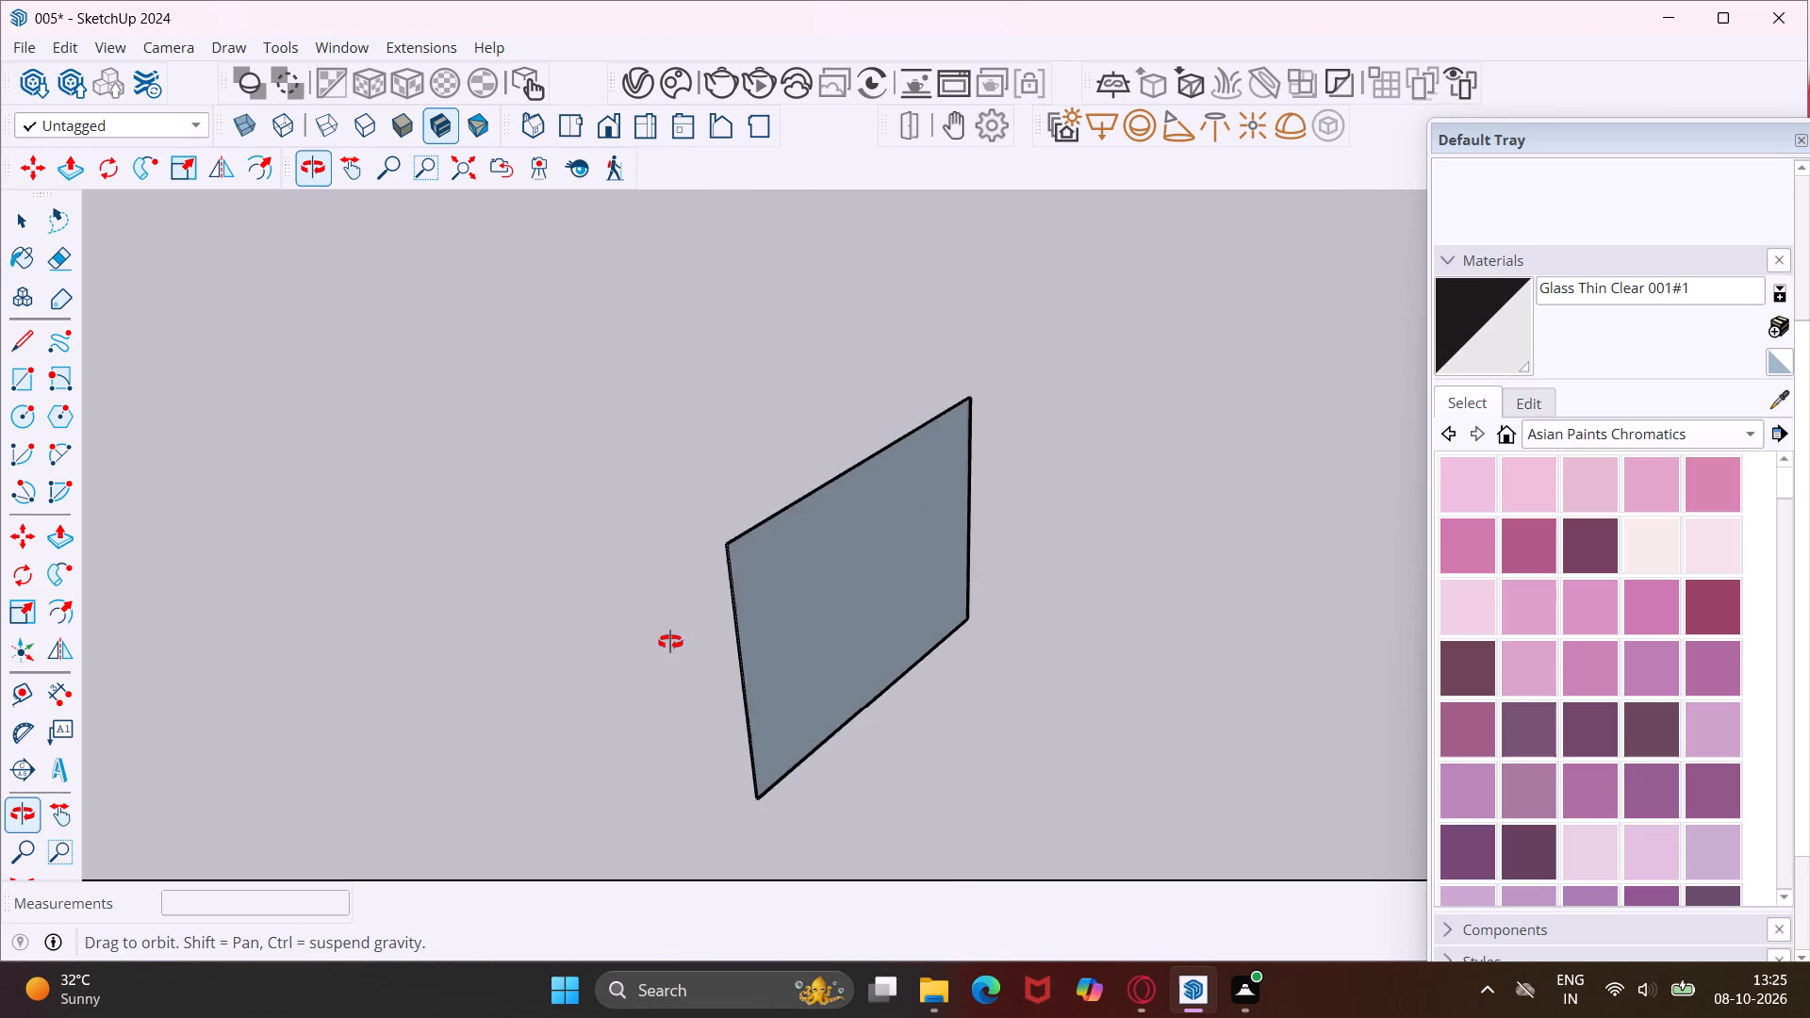
middle_click_drag(670, 642, 608, 644)
scroll(588, 641, "down", 10)
scroll(716, 650, "down", 5)
middle_click_drag(796, 672, 635, 548)
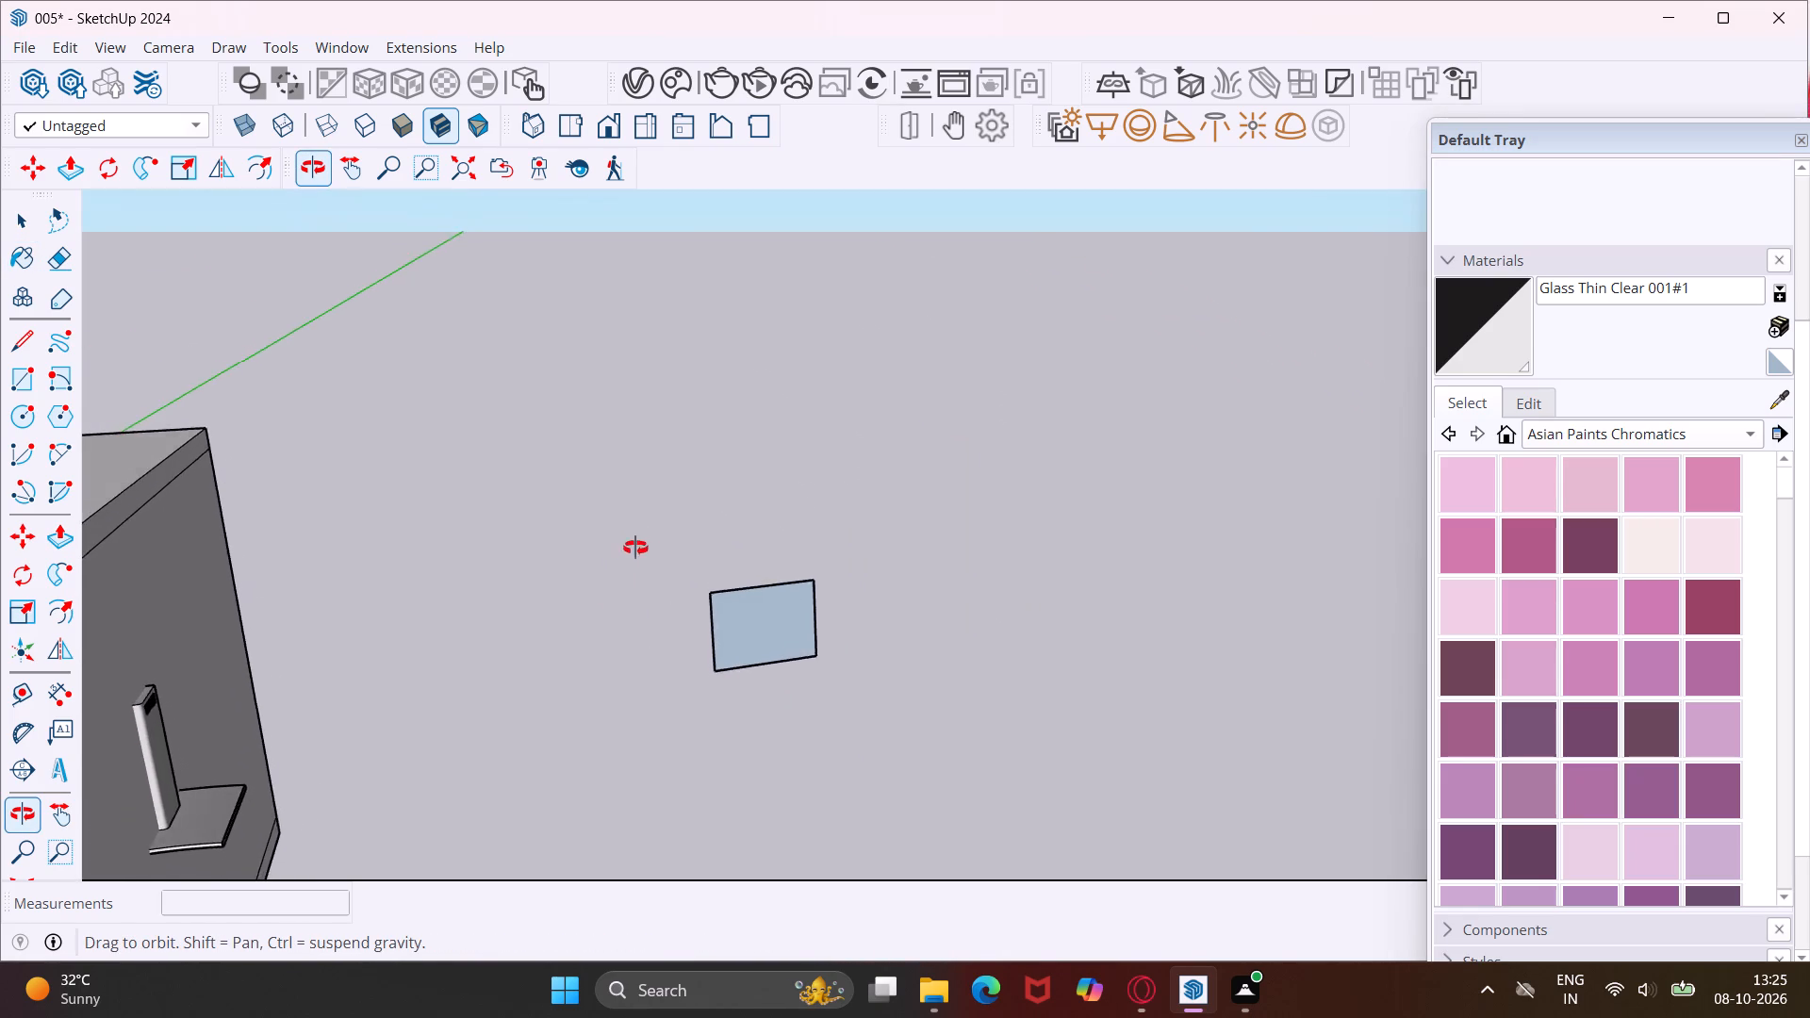
middle_click_drag(635, 548, 648, 539)
scroll(648, 539, "down", 20)
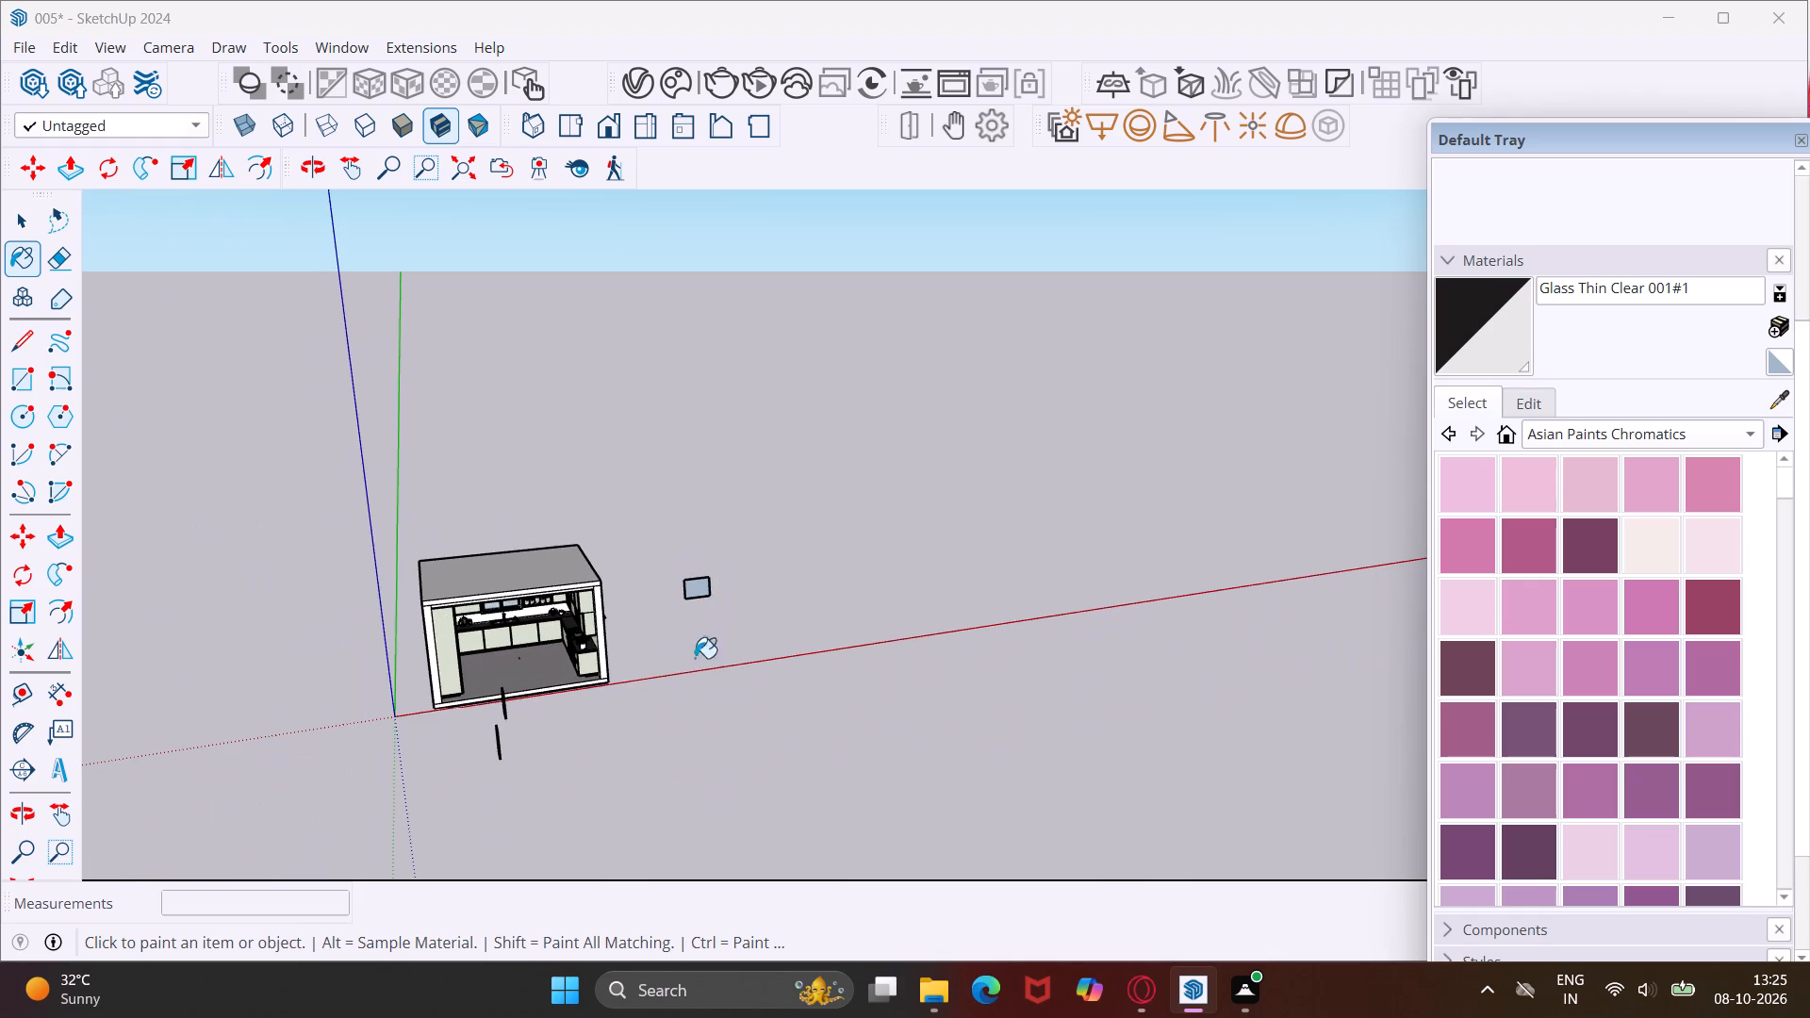
scroll(493, 717, "up", 7)
middle_click_drag(493, 717, 536, 716)
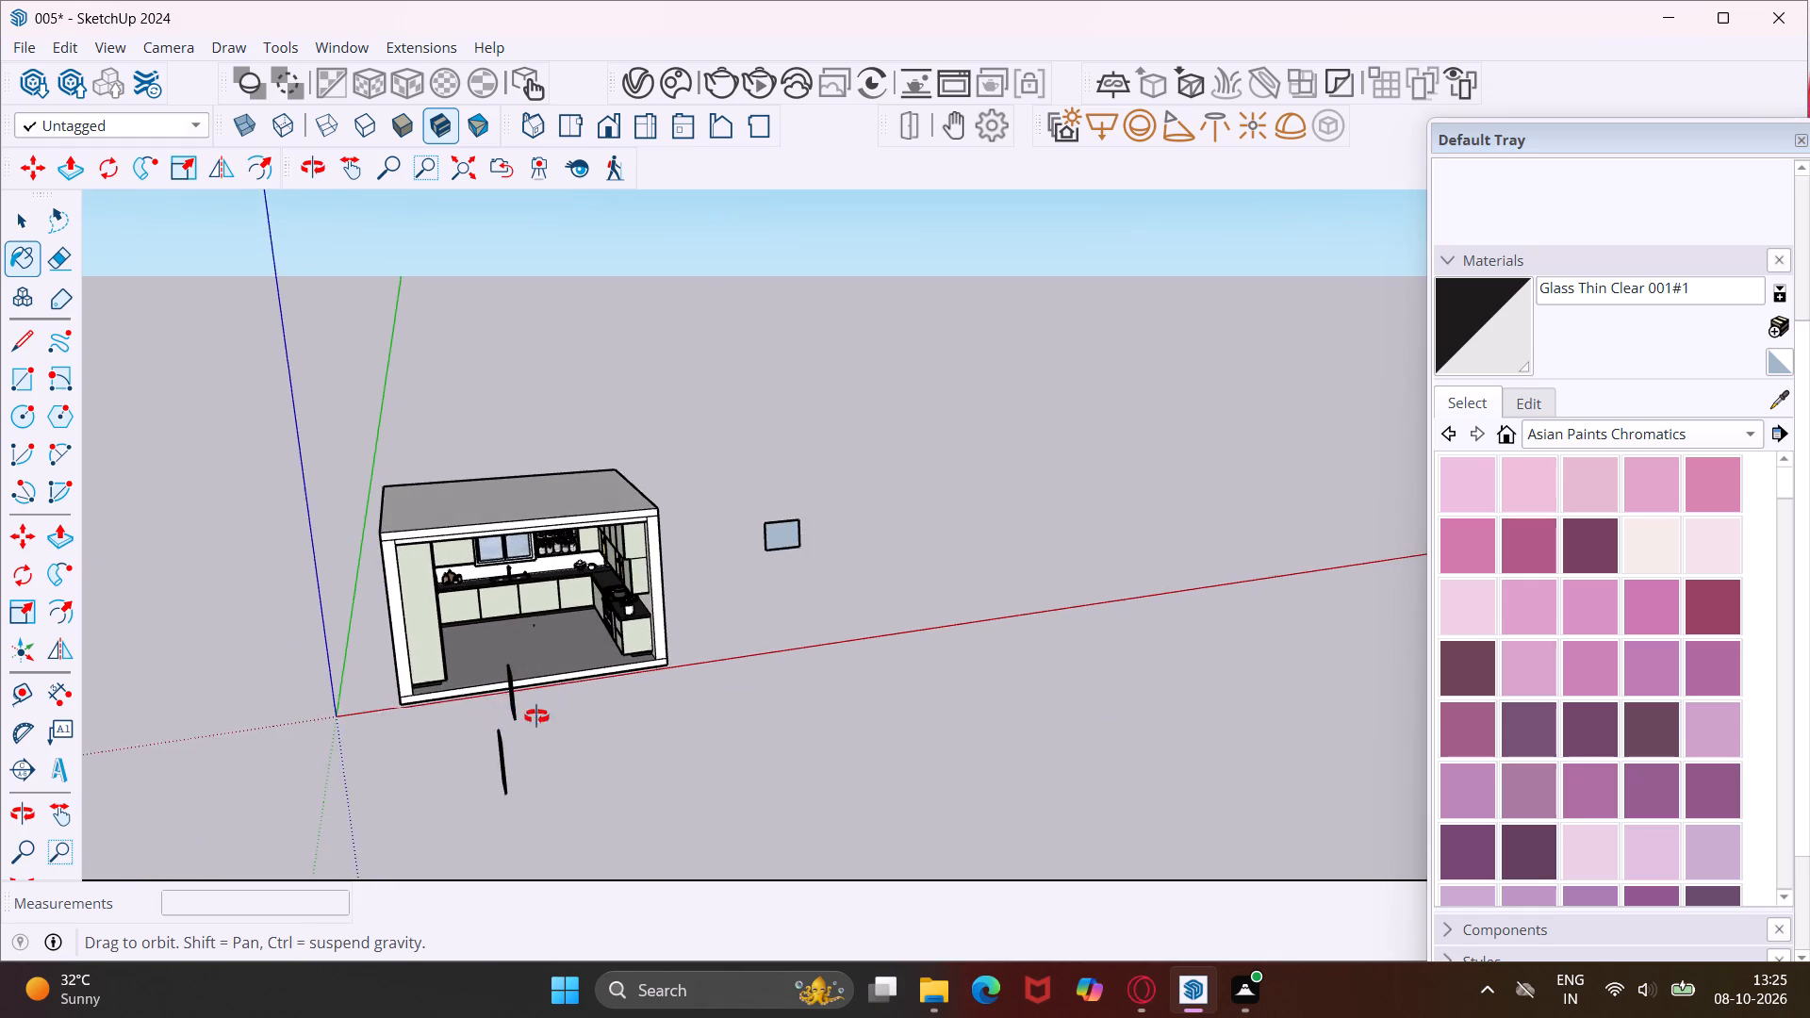
middle_click_drag(536, 716, 654, 727)
scroll(705, 757, "up", 8)
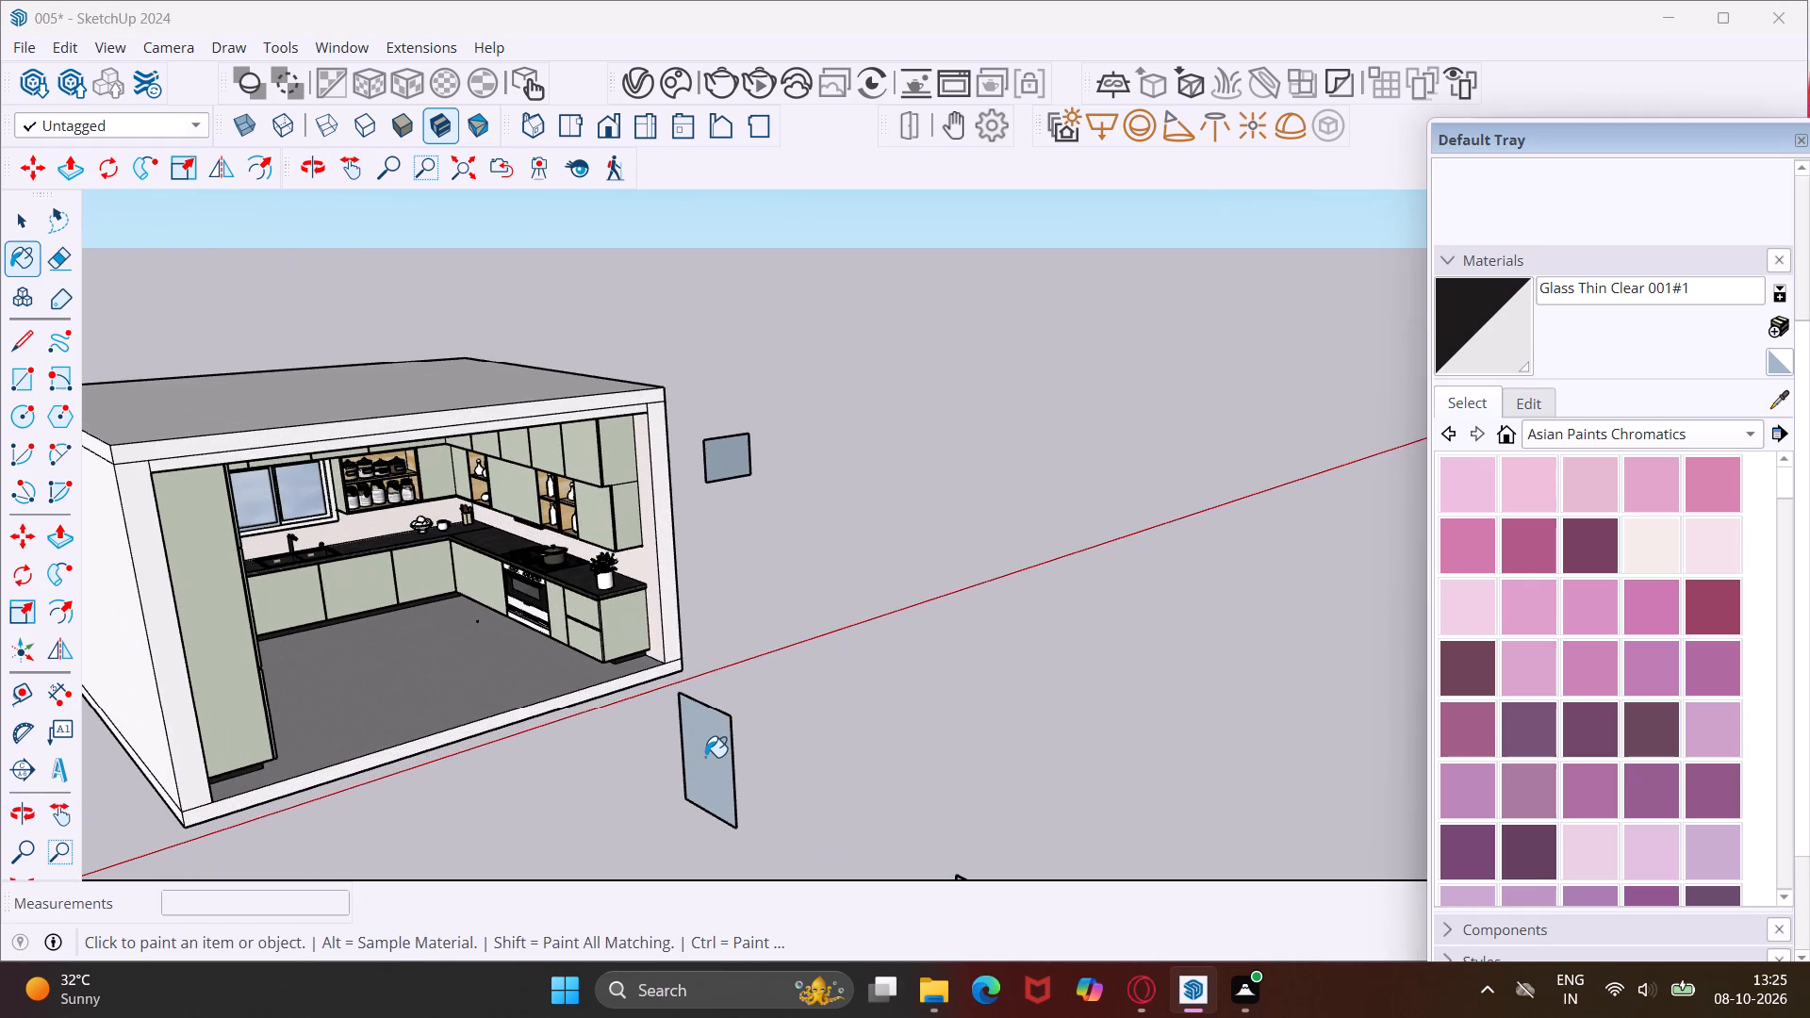
left_click(705, 757)
middle_click_drag(780, 737, 511, 744)
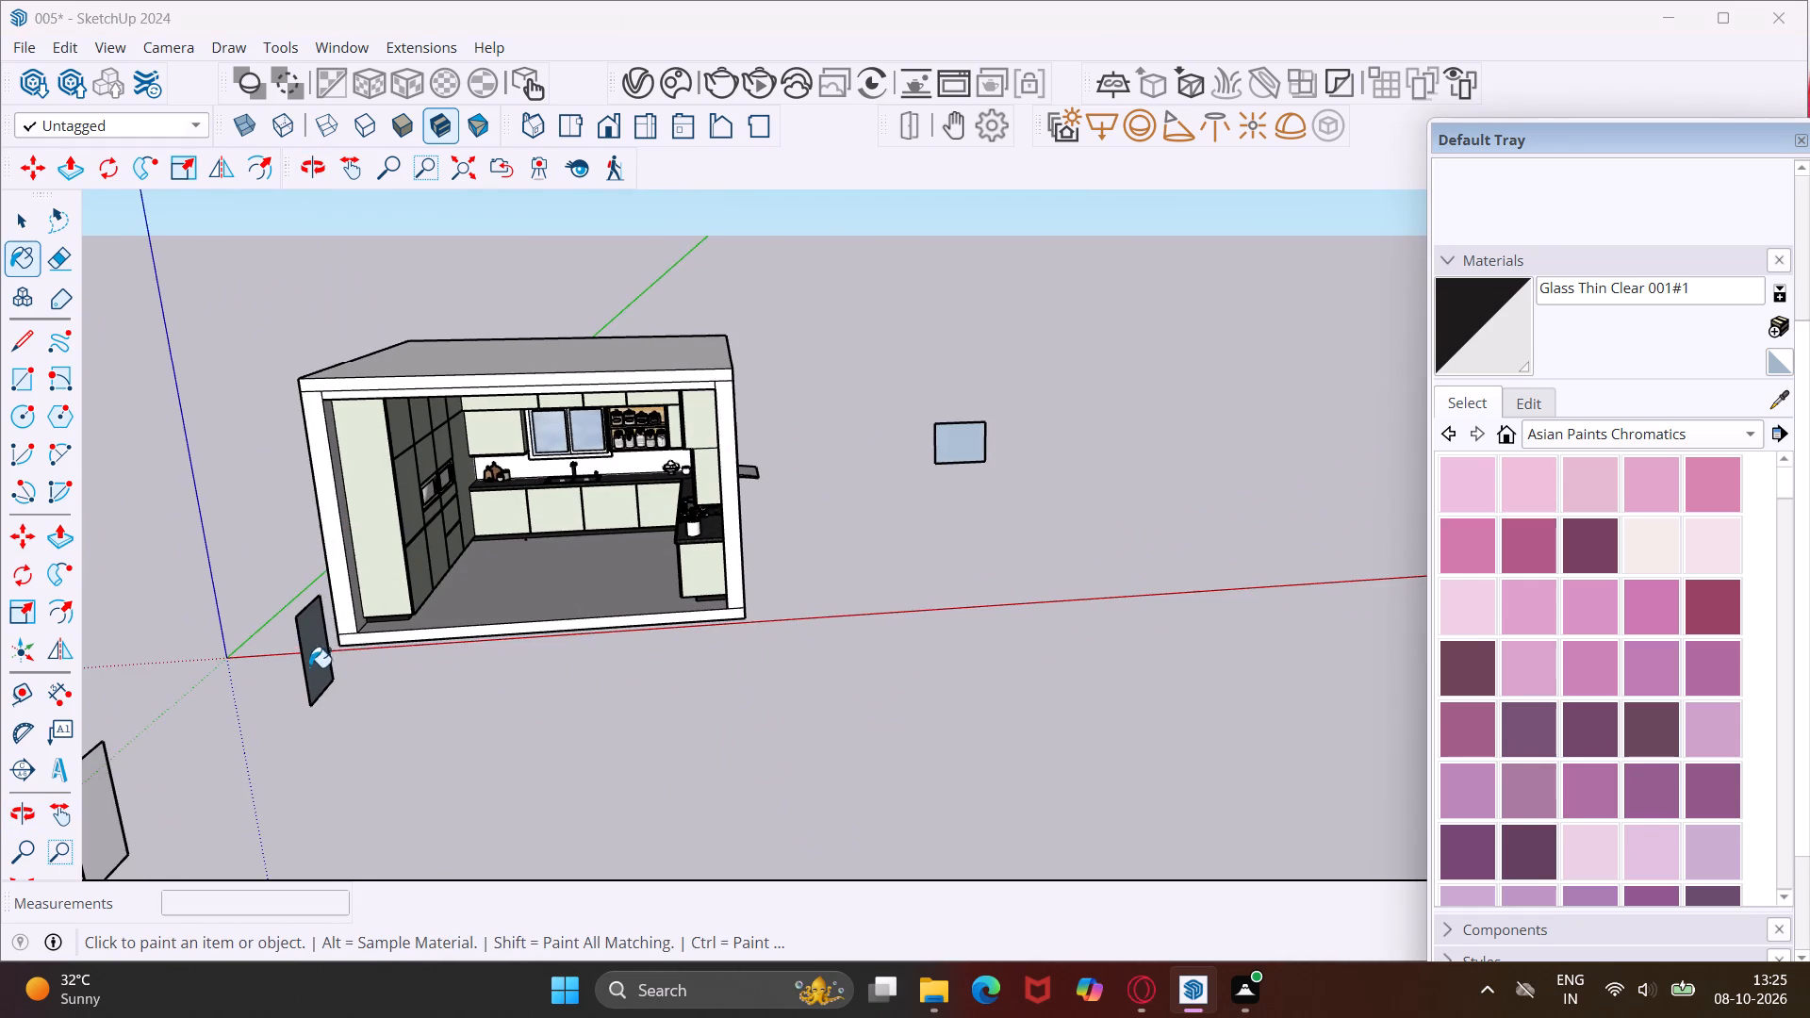
scroll(307, 650, "up", 8)
left_click(307, 650)
Go over both sides of the tall panel nearest the kitchen again with Glass Thin Clear 001#1.
middle_click_drag(307, 650, 396, 652)
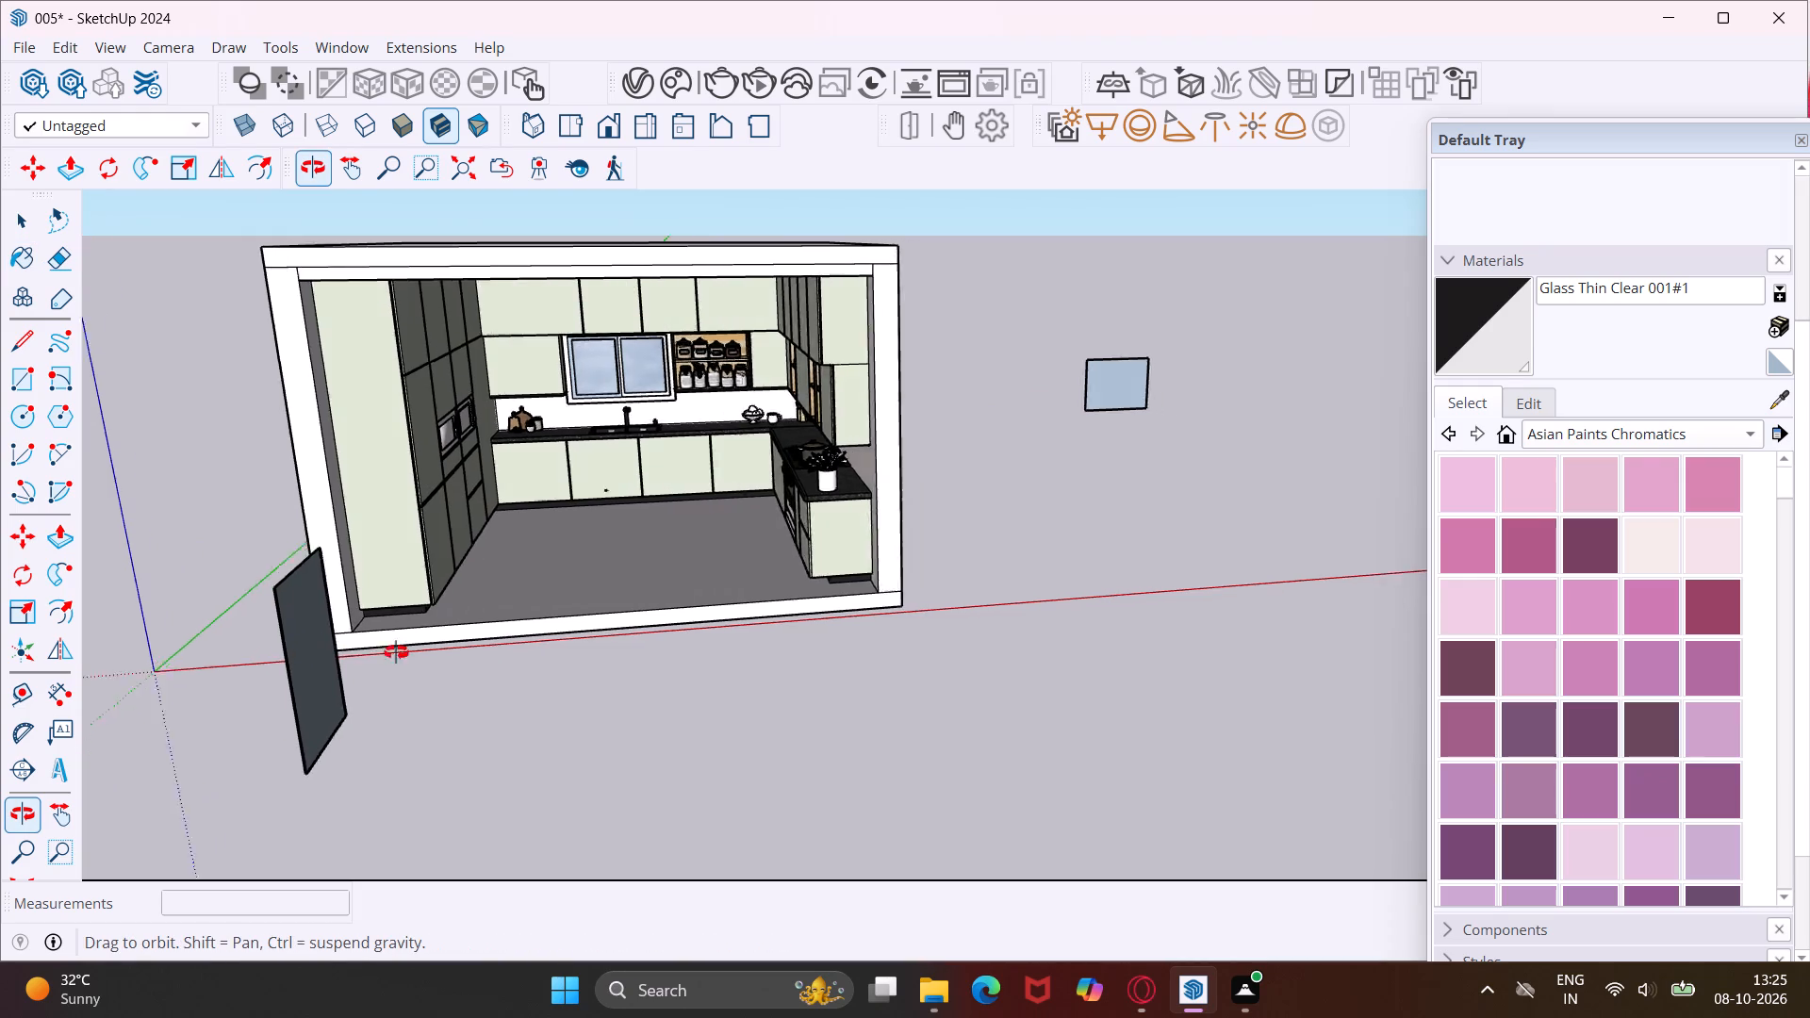
middle_click_drag(396, 652, 718, 582)
left_click(336, 782)
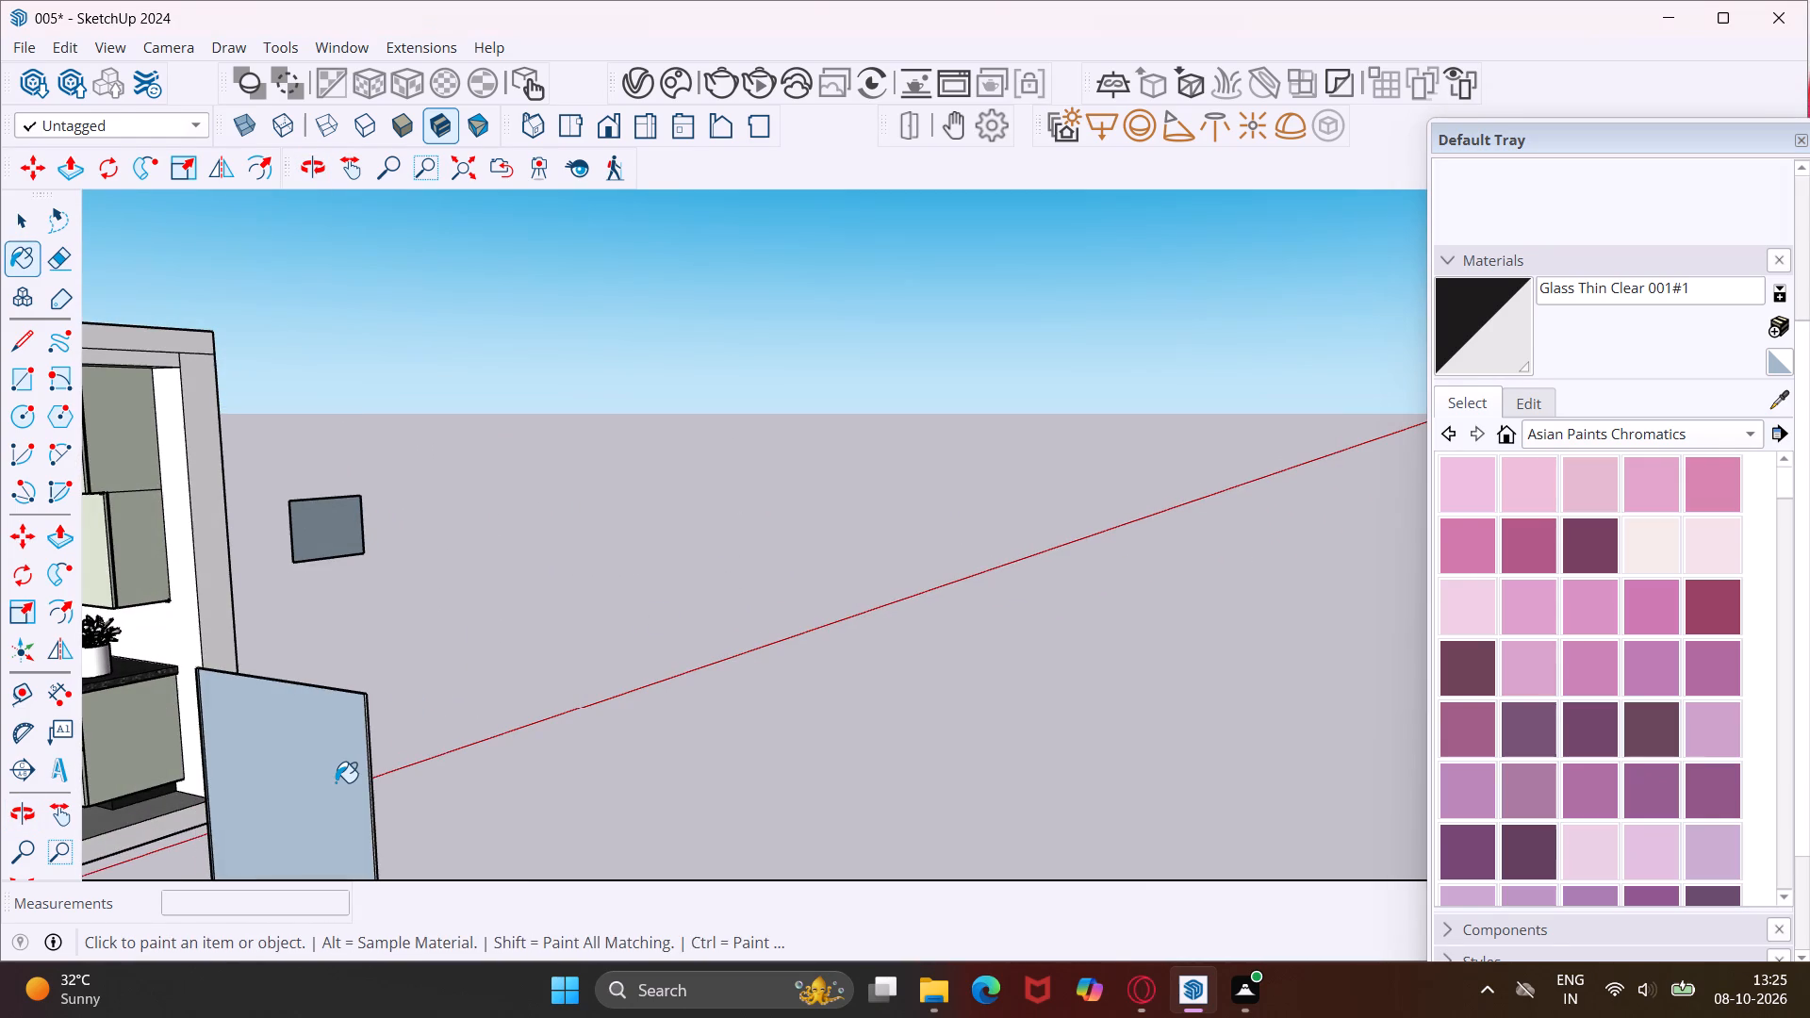
middle_click_drag(335, 782, 280, 784)
scroll(337, 762, "up", 4)
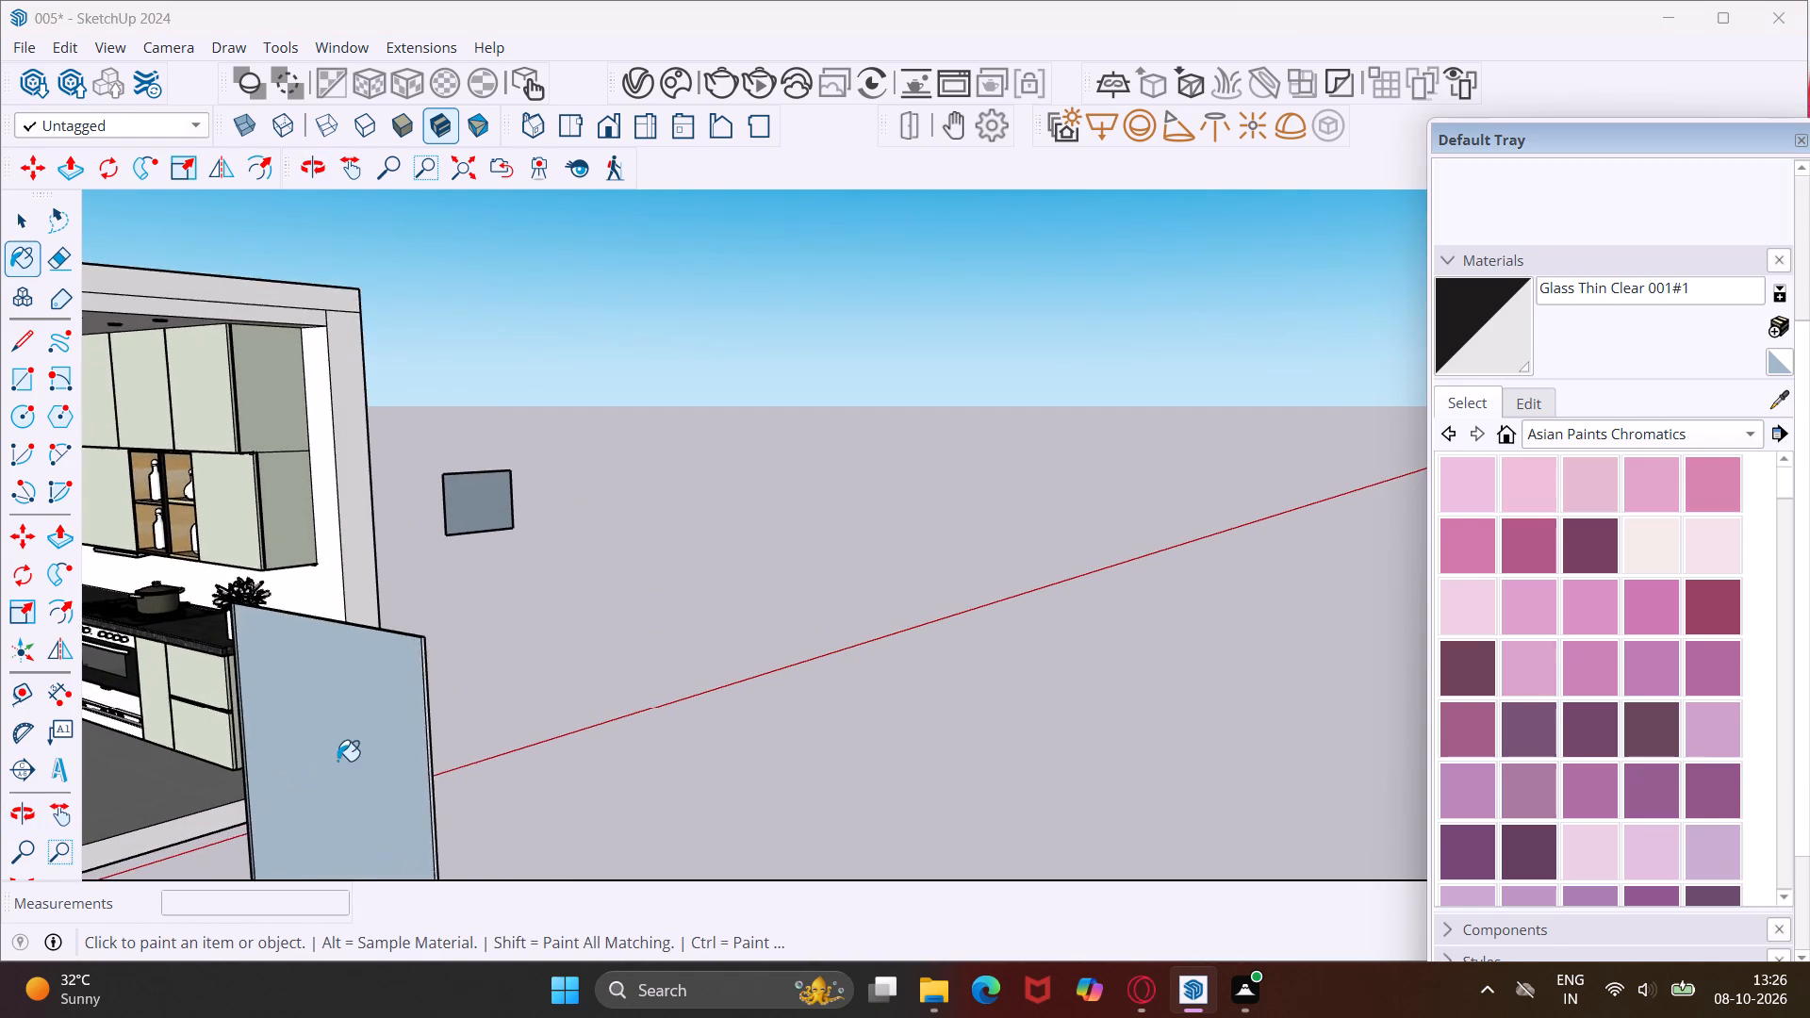
scroll(337, 761, "up", 5)
left_click(441, 743)
middle_click_drag(615, 649, 405, 699)
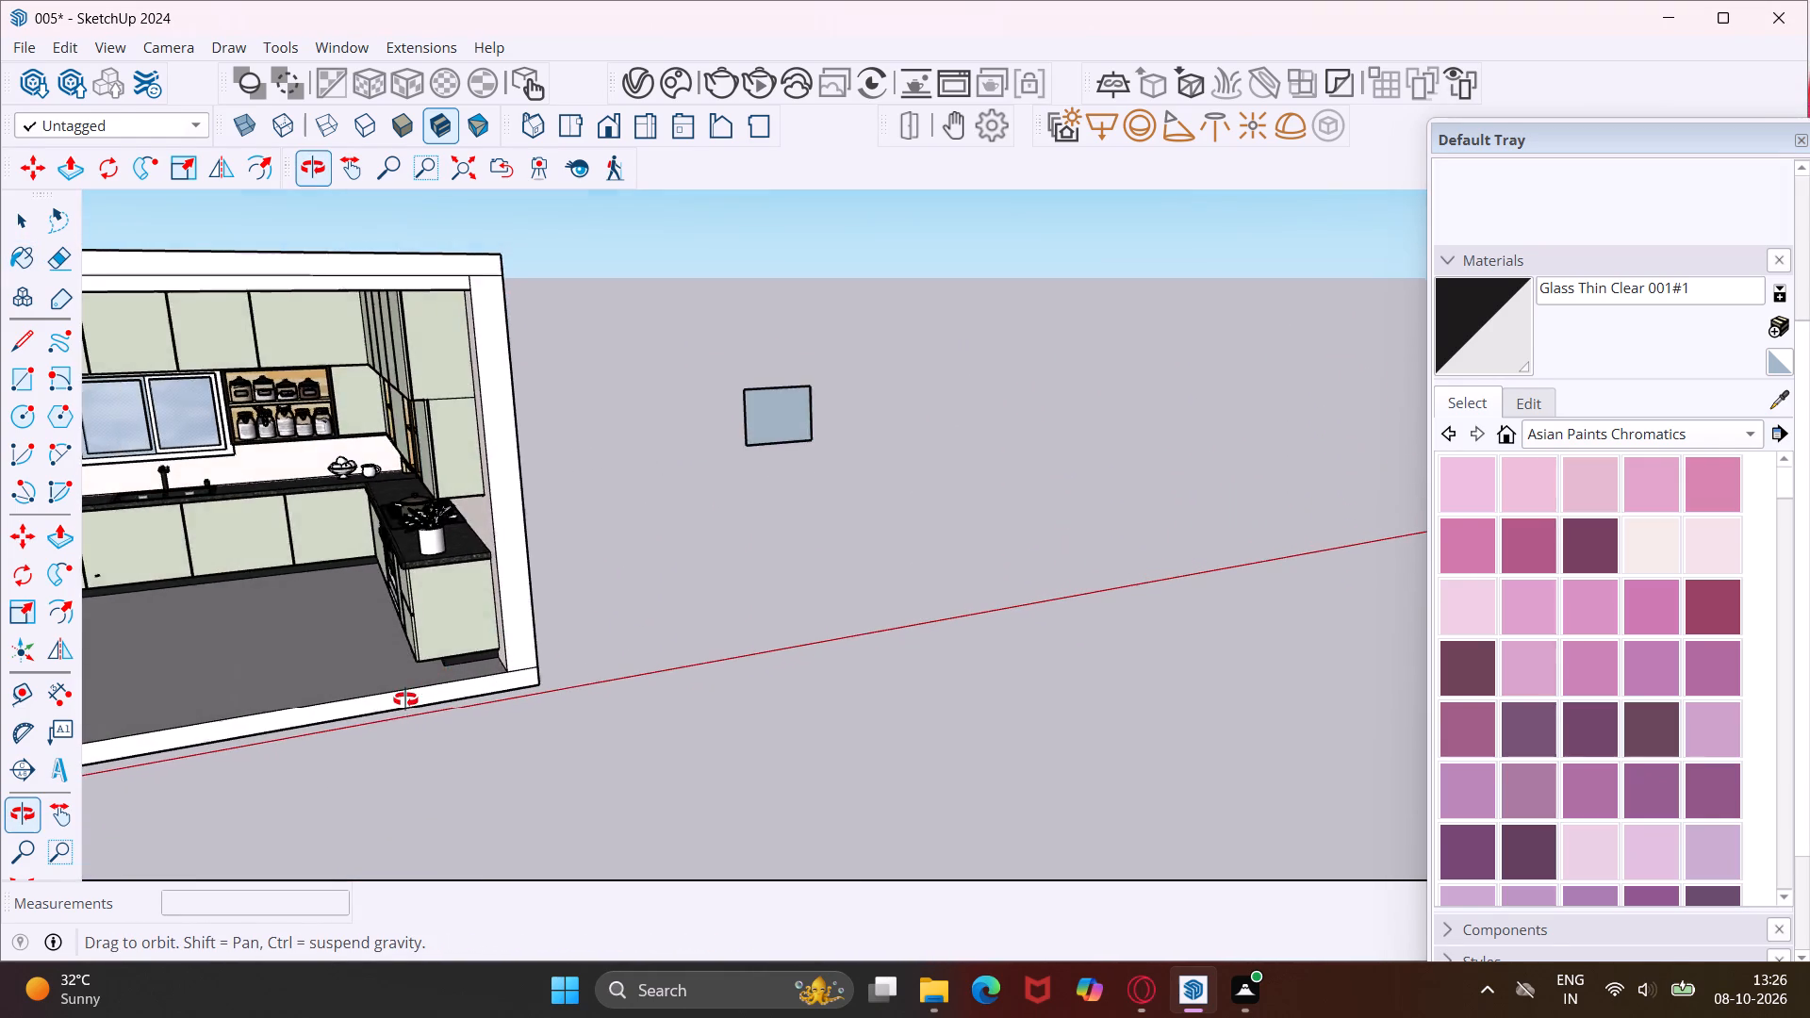
middle_click_drag(405, 699, 381, 707)
scroll(401, 700, "down", 14)
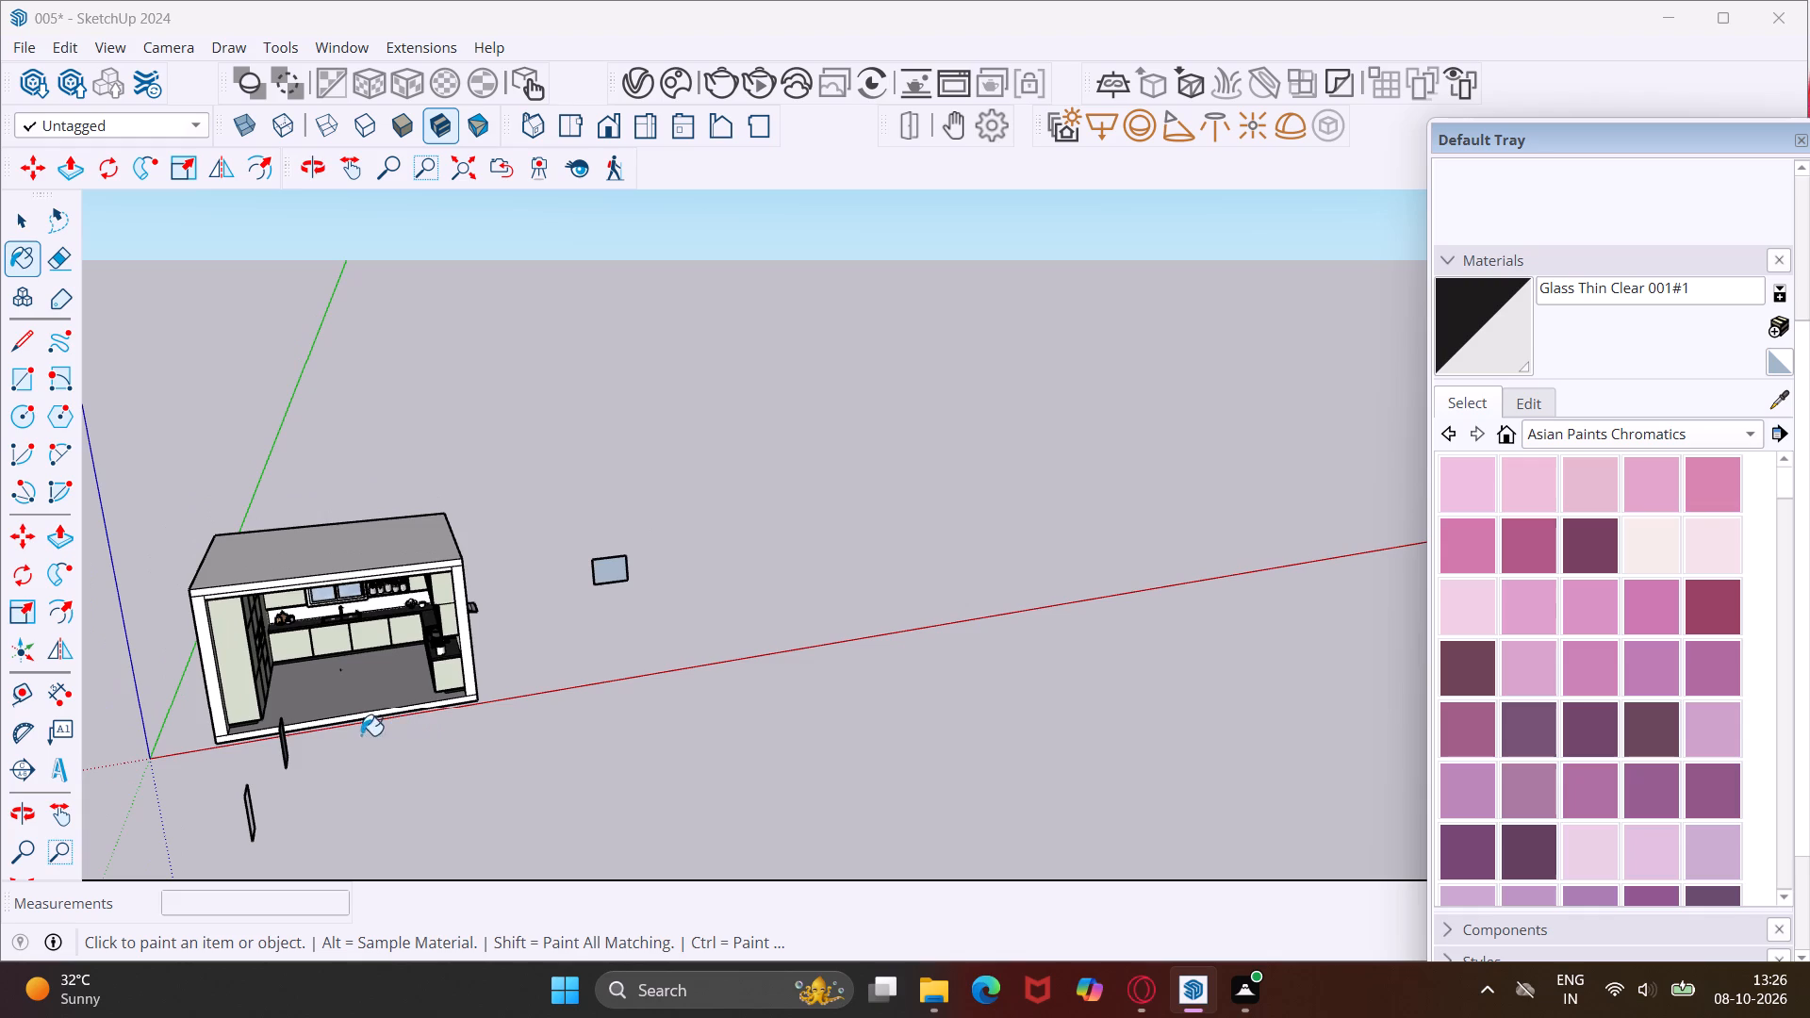
scroll(285, 754, "up", 16)
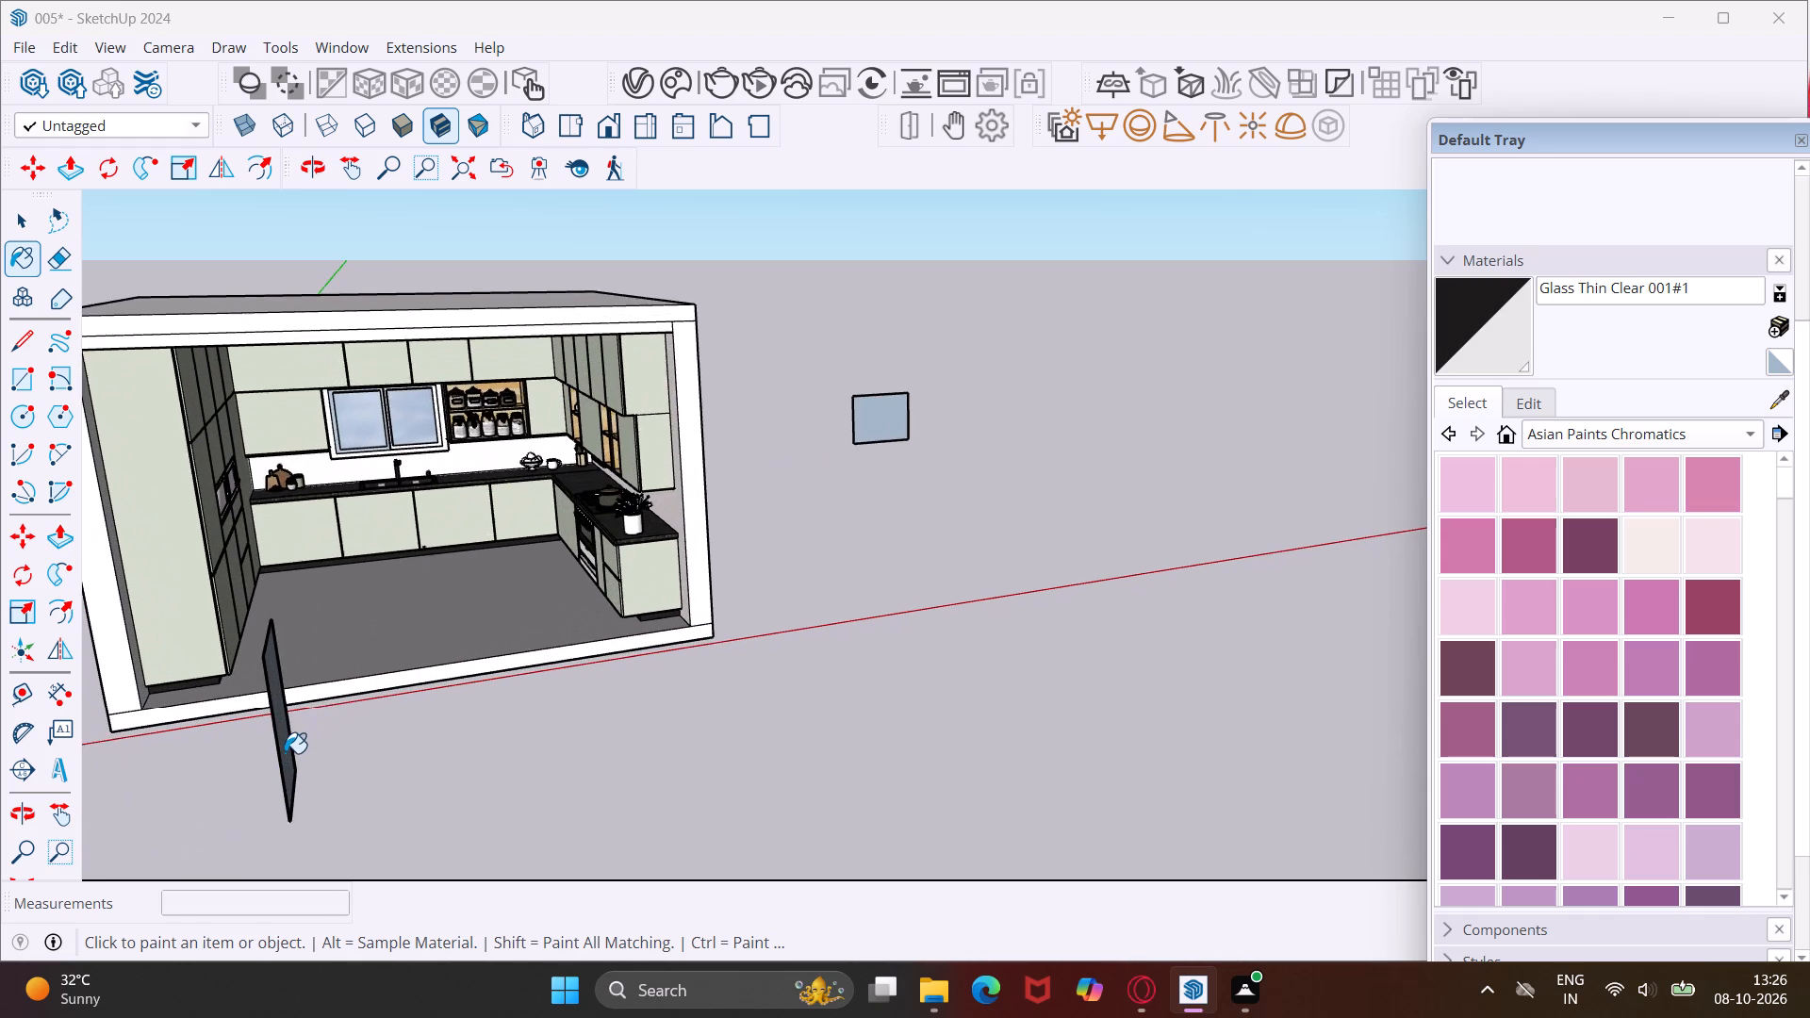
scroll(285, 753, "up", 2)
middle_click_drag(285, 753, 235, 741)
scroll(321, 690, "up", 3)
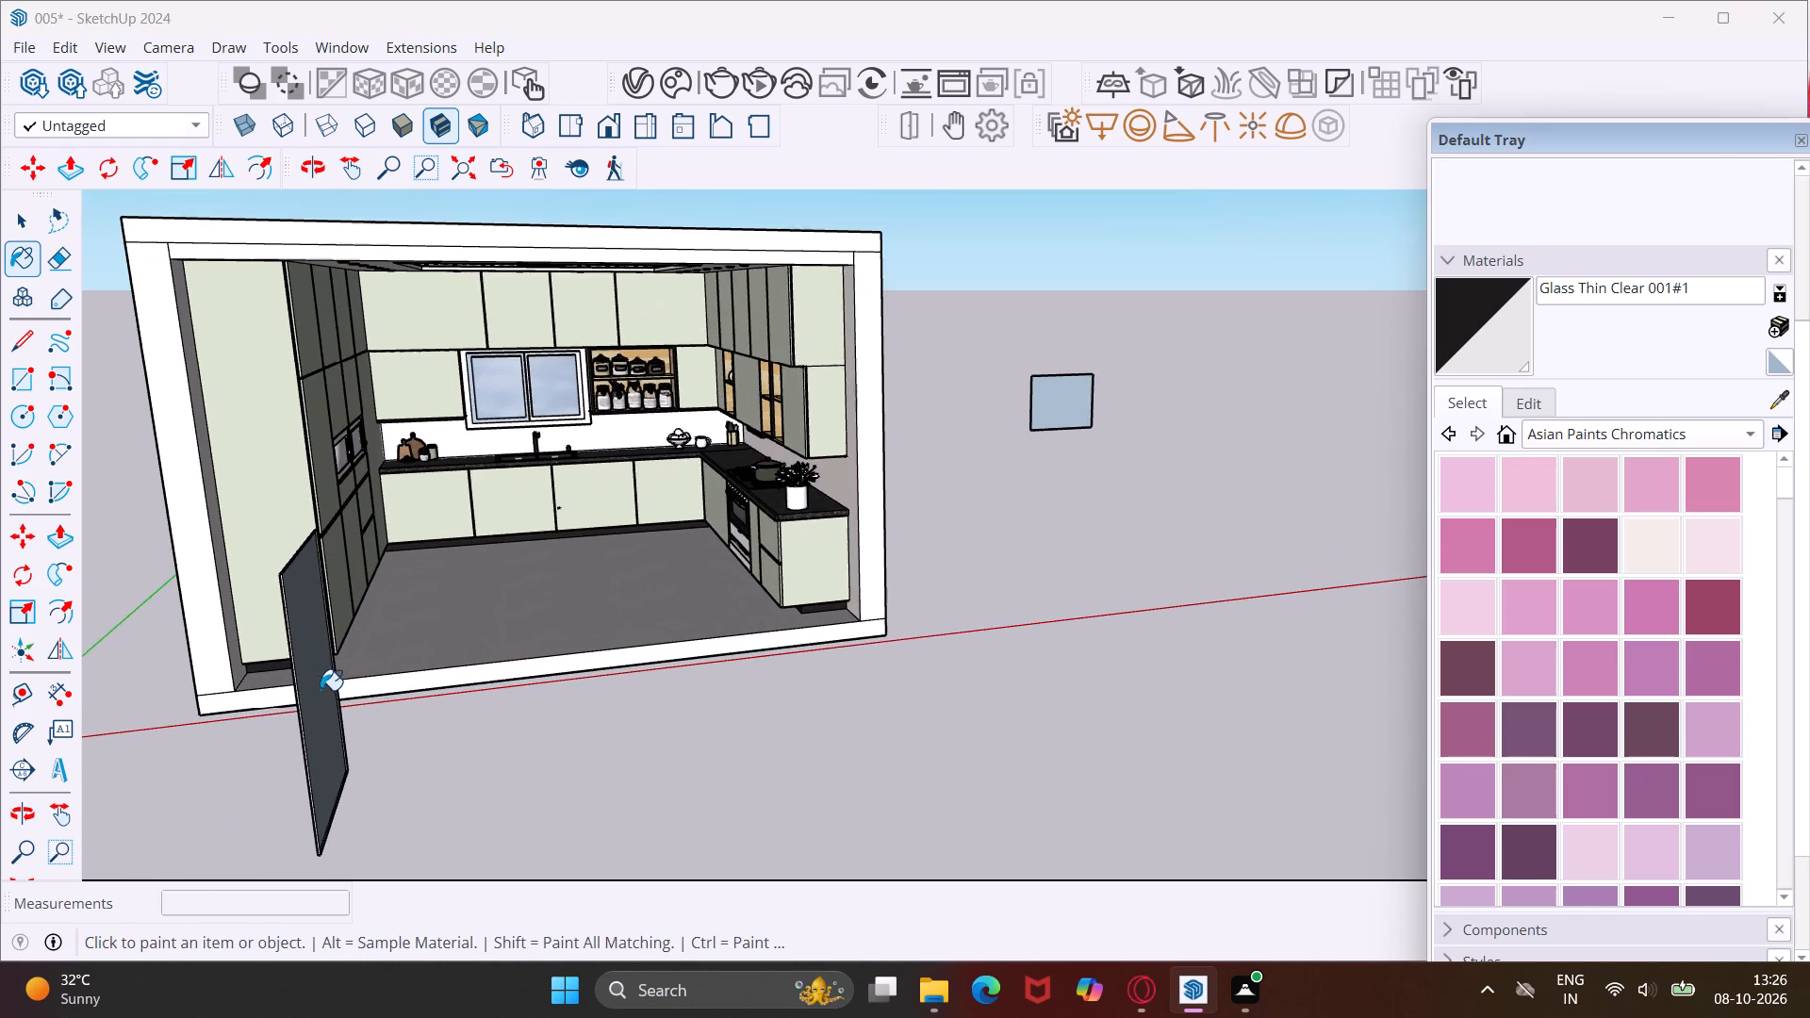
scroll(321, 690, "up", 5)
left_click(321, 687)
Paint both sides of the other tall panel, farther out in front of the kitchen, with Glass Thin Clear 001#1.
middle_click_drag(323, 687, 549, 665)
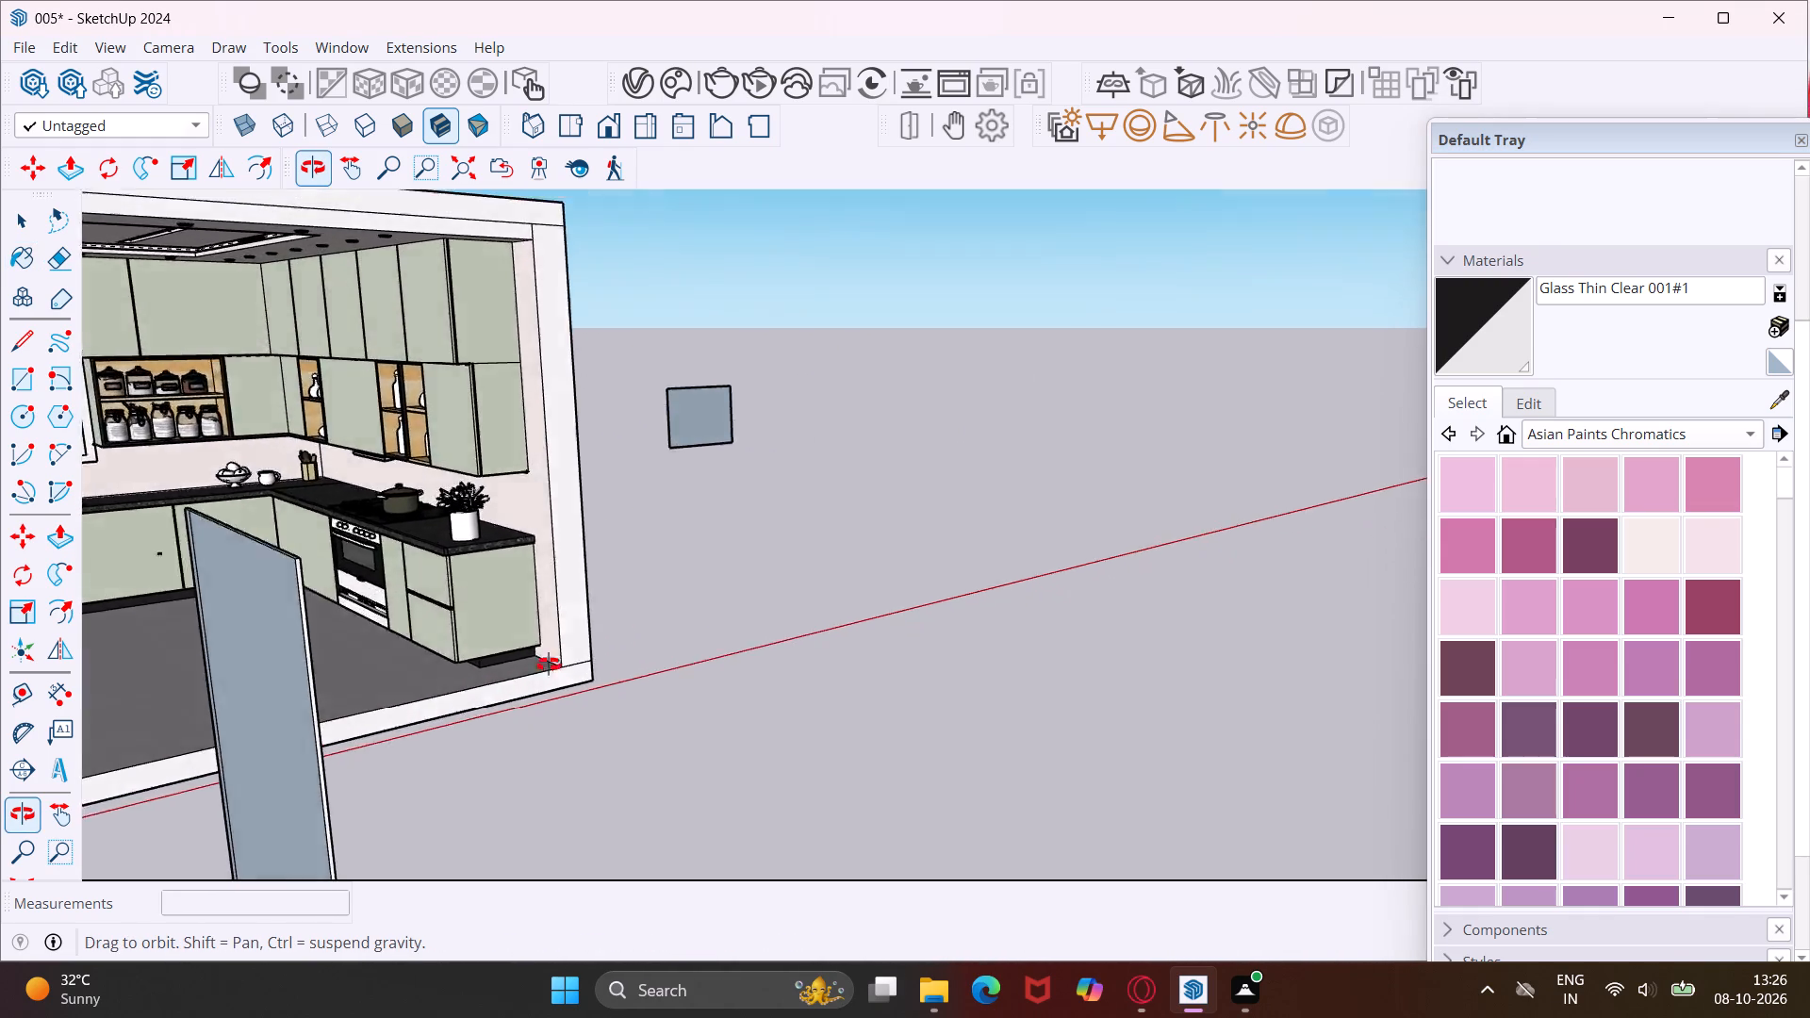
middle_click_drag(549, 665, 580, 648)
scroll(581, 646, "down", 9)
scroll(701, 721, "up", 7)
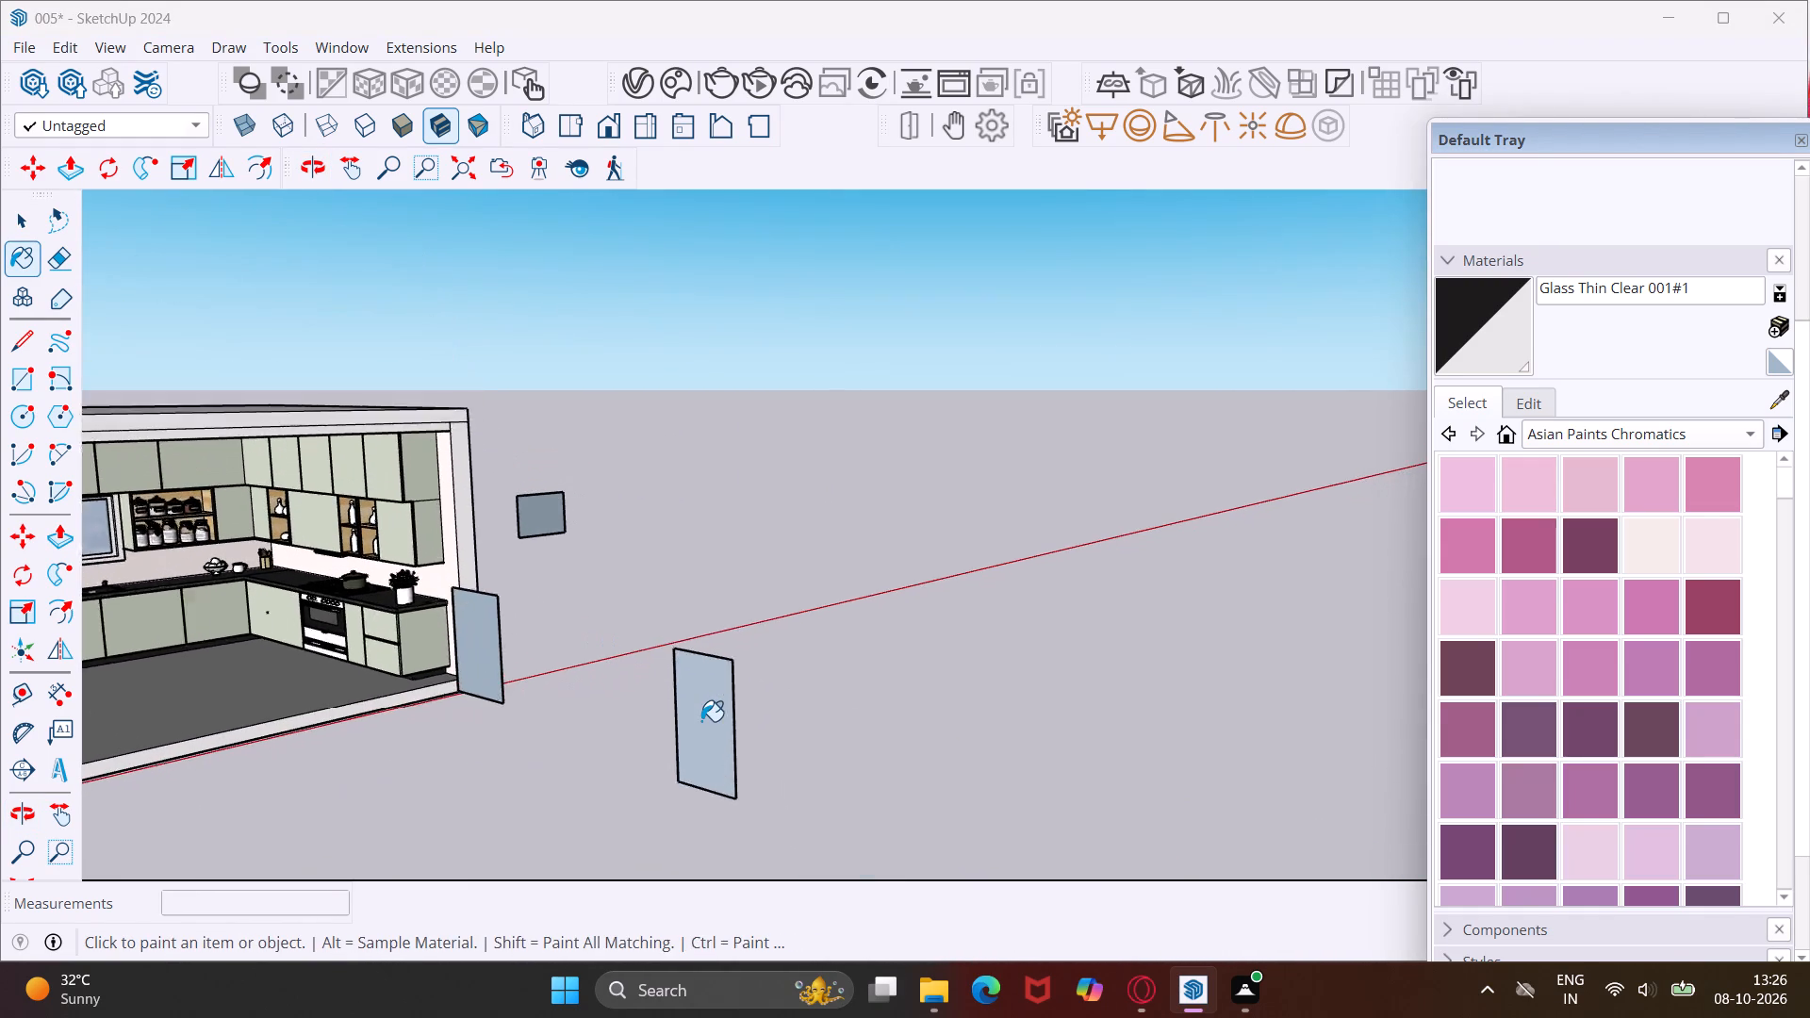
scroll(701, 721, "up", 2)
left_click(719, 720)
scroll(719, 720, "up", 1)
middle_click_drag(719, 720, 652, 736)
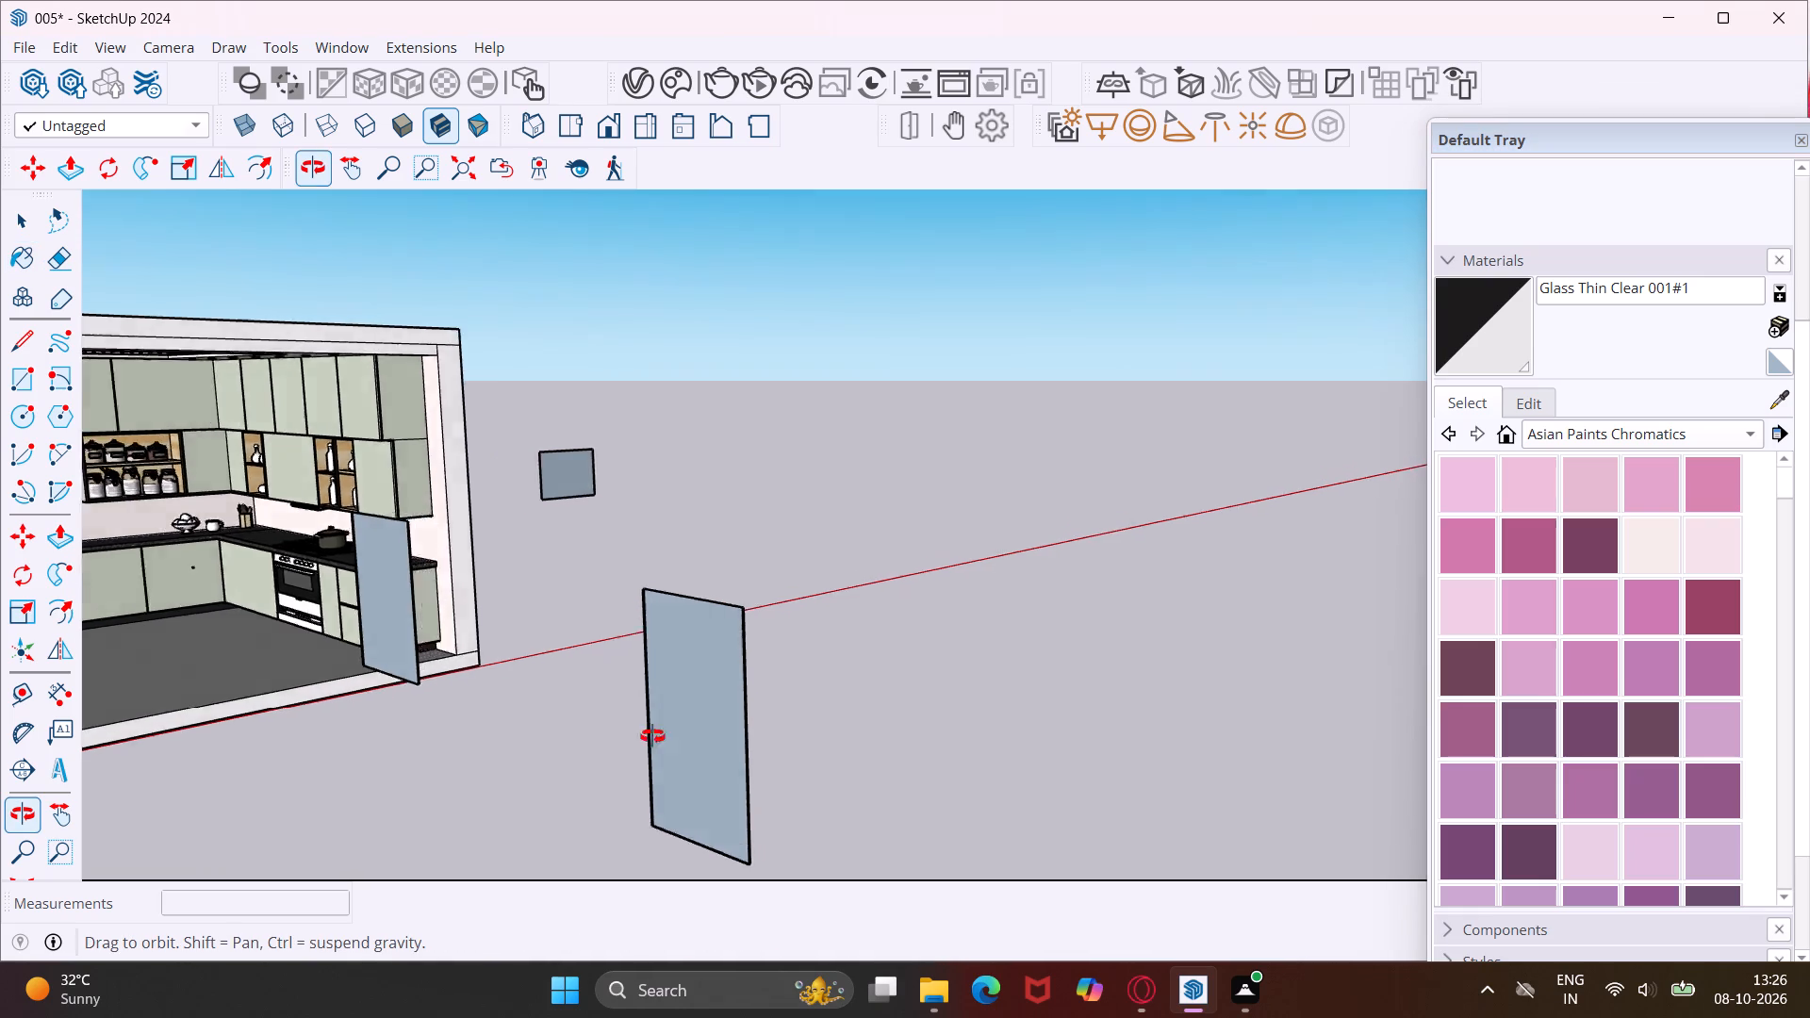
middle_click_drag(652, 736, 368, 801)
scroll(667, 655, "up", 7)
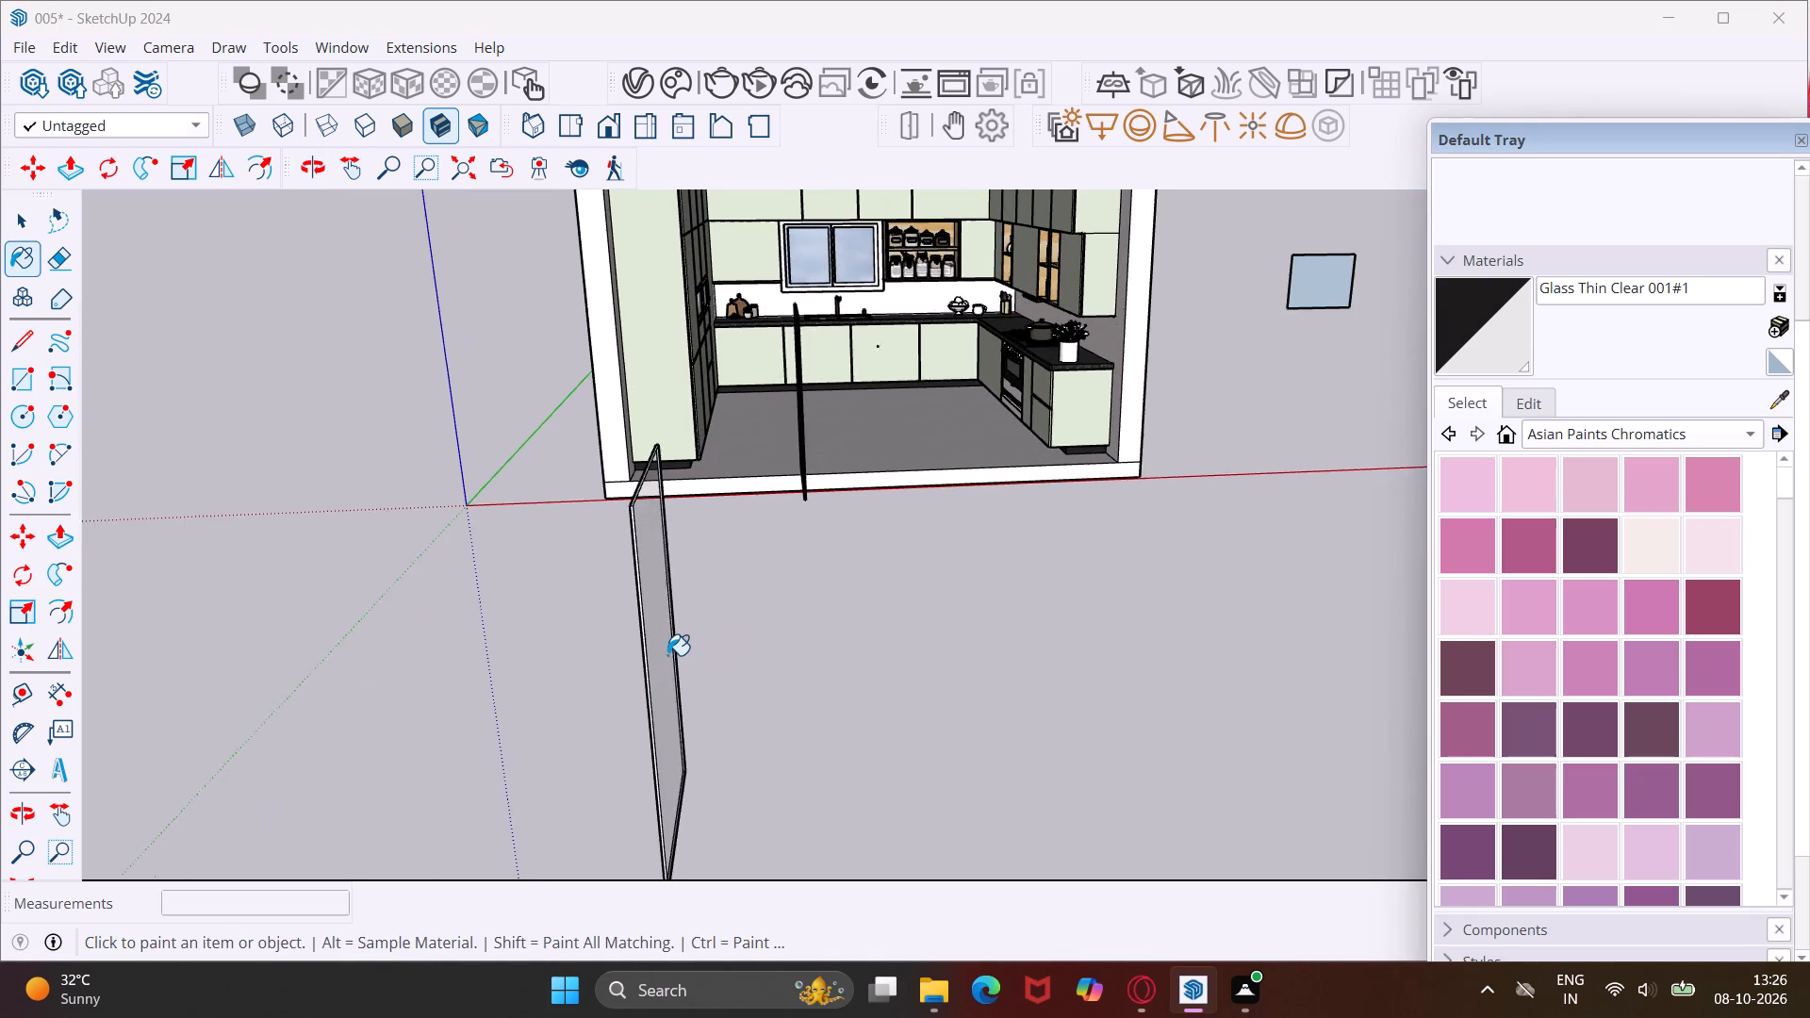
left_click(667, 655)
middle_click_drag(667, 655, 532, 657)
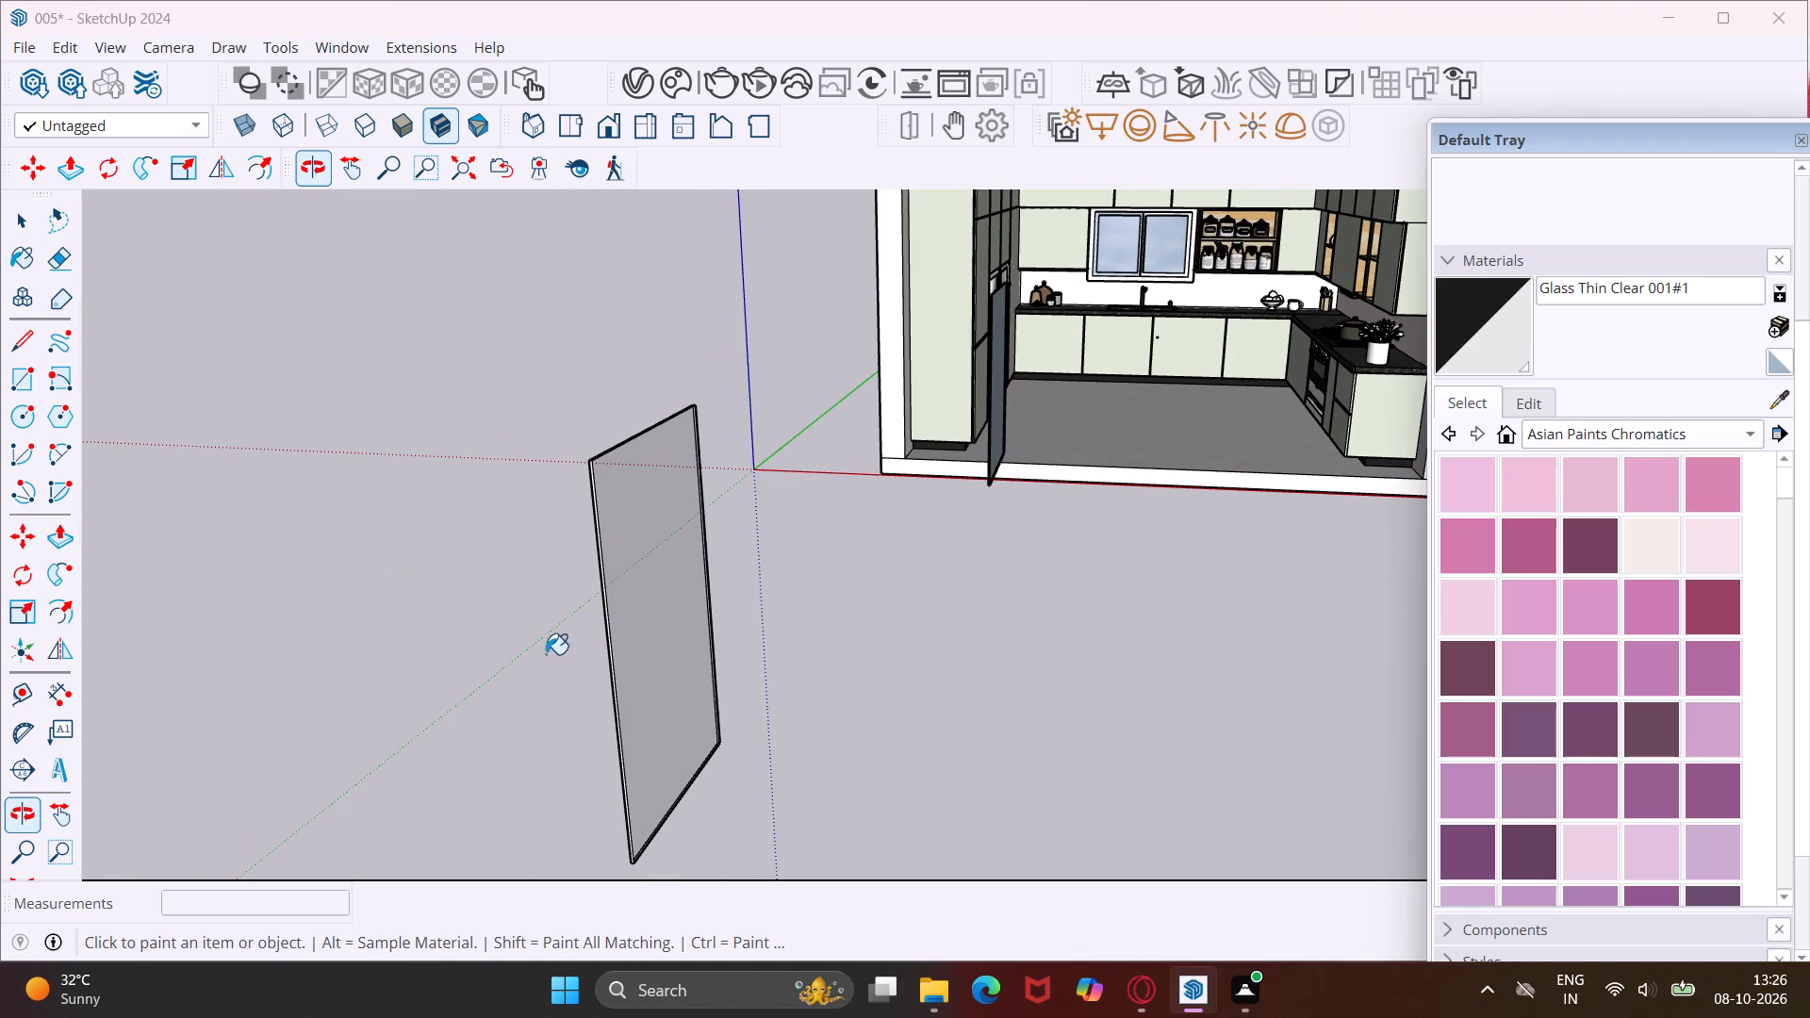
left_click(654, 639)
Try to finish painting the farther tall panel by going over it again with Glass Thin Clear 001#1.
middle_click_drag(654, 639, 1049, 622)
scroll(669, 638, "up", 1)
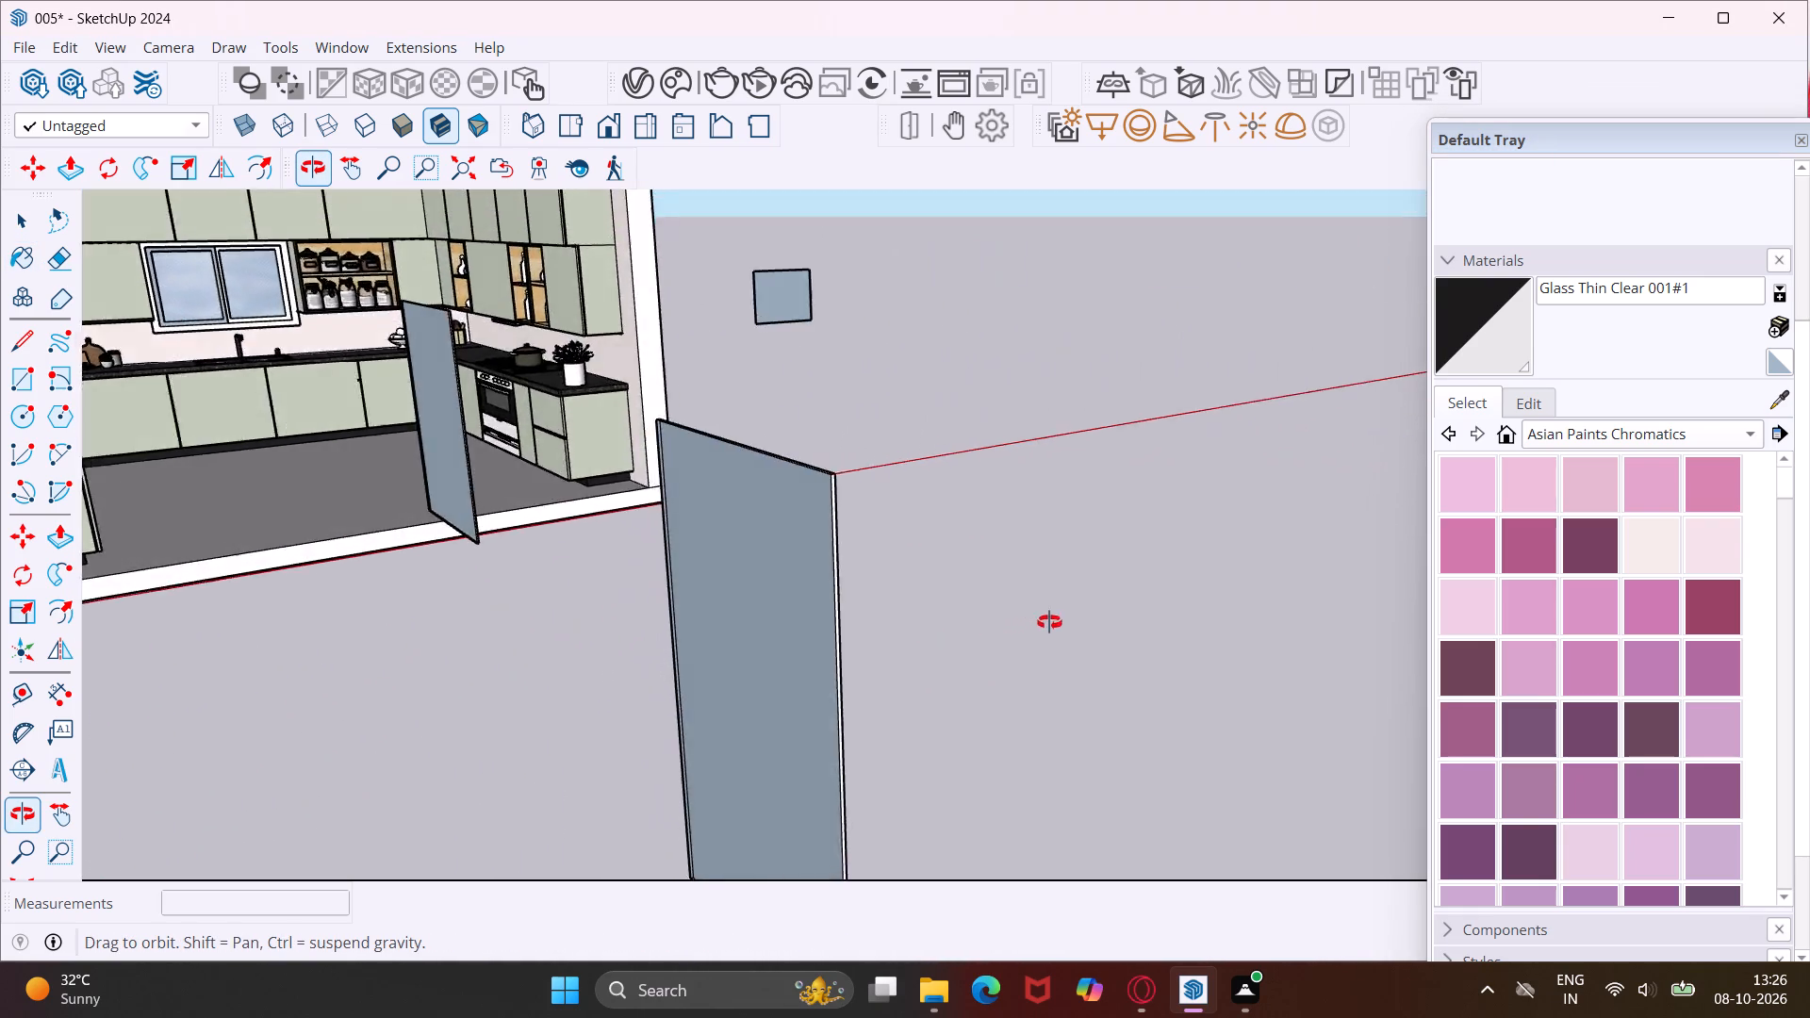
middle_click_drag(1049, 622, 1105, 602)
left_click(840, 651)
middle_click_drag(981, 590, 916, 598)
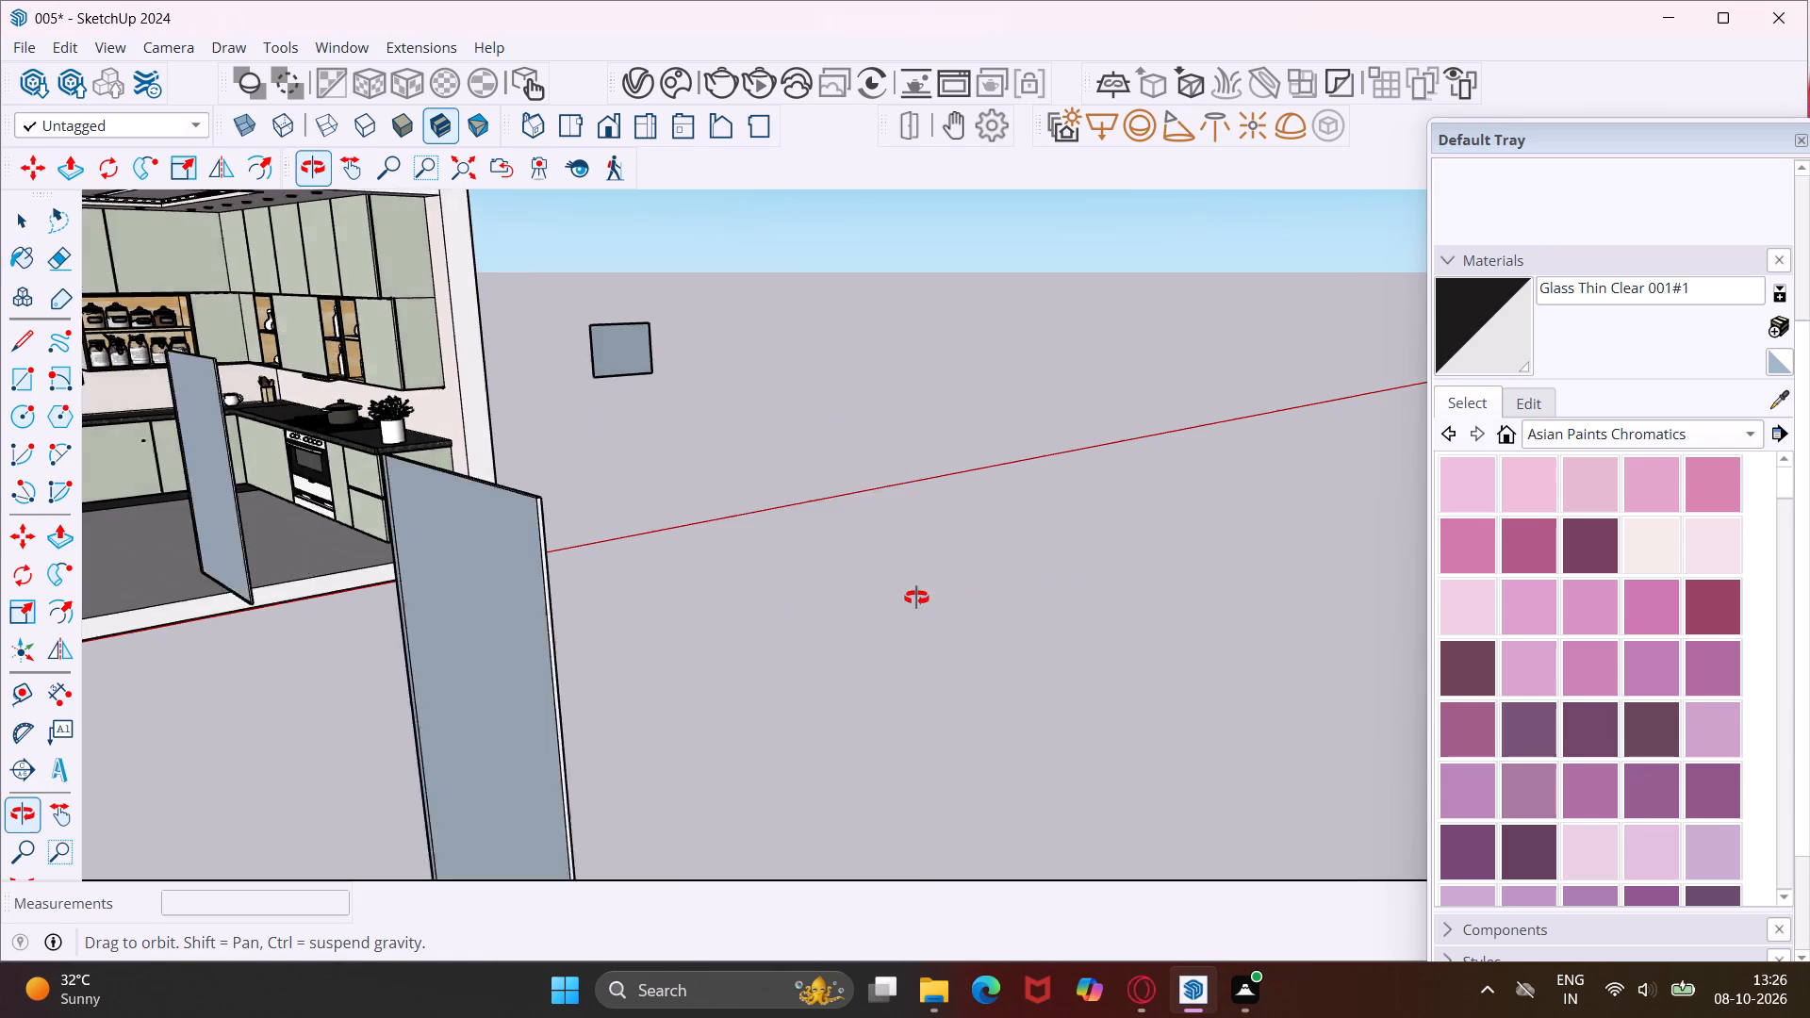
middle_click_drag(916, 598, 729, 592)
scroll(732, 590, "down", 9)
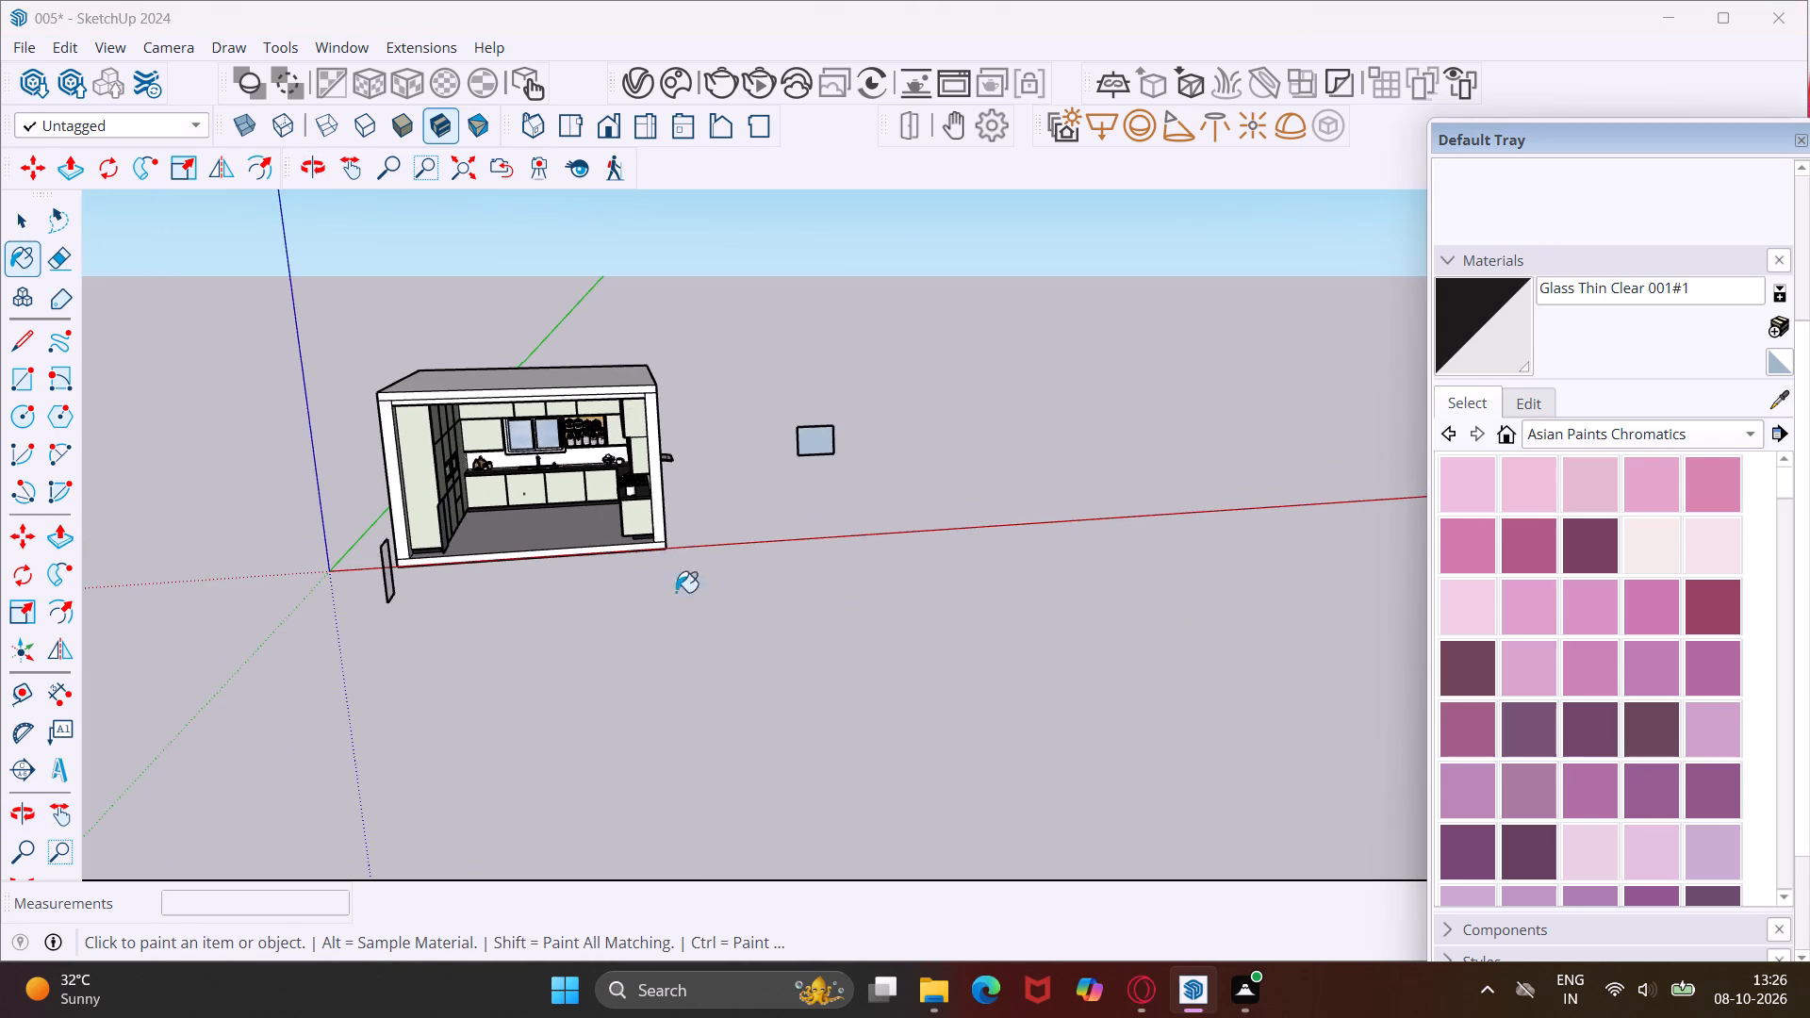
scroll(382, 599, "up", 15)
scroll(621, 532, "down", 1)
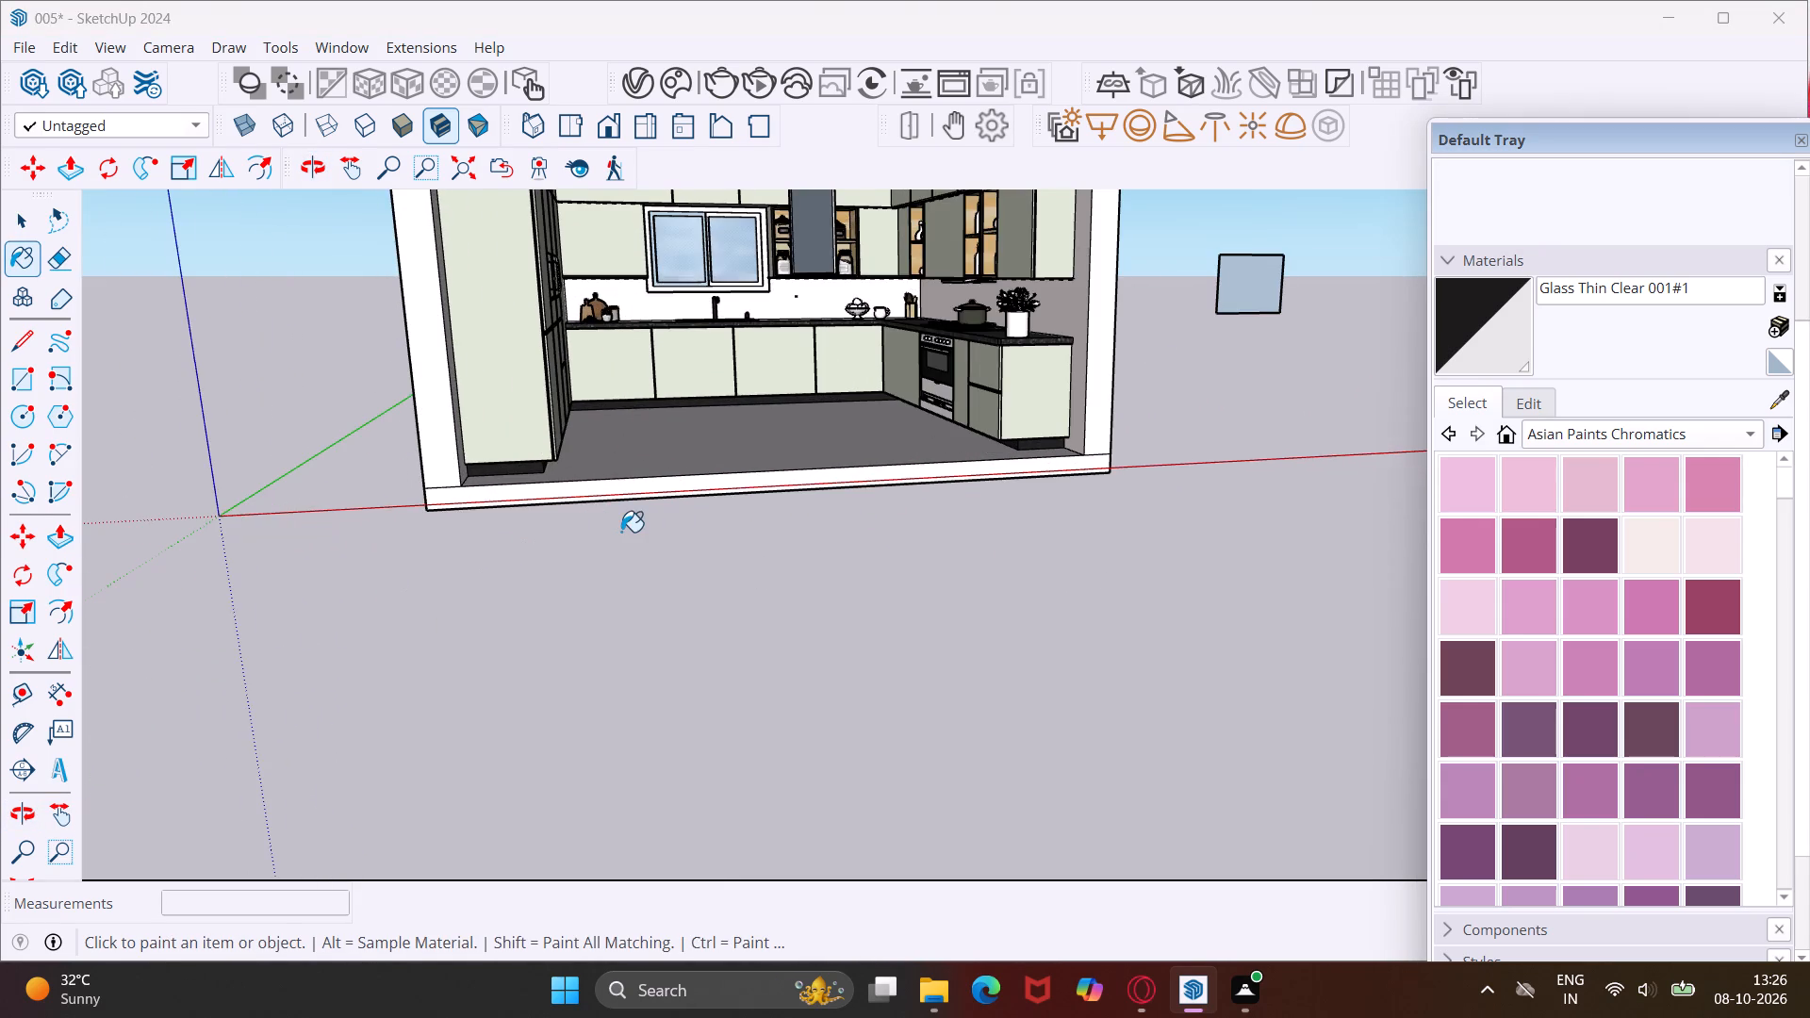
scroll(621, 532, "down", 2)
middle_click_drag(721, 494, 698, 494)
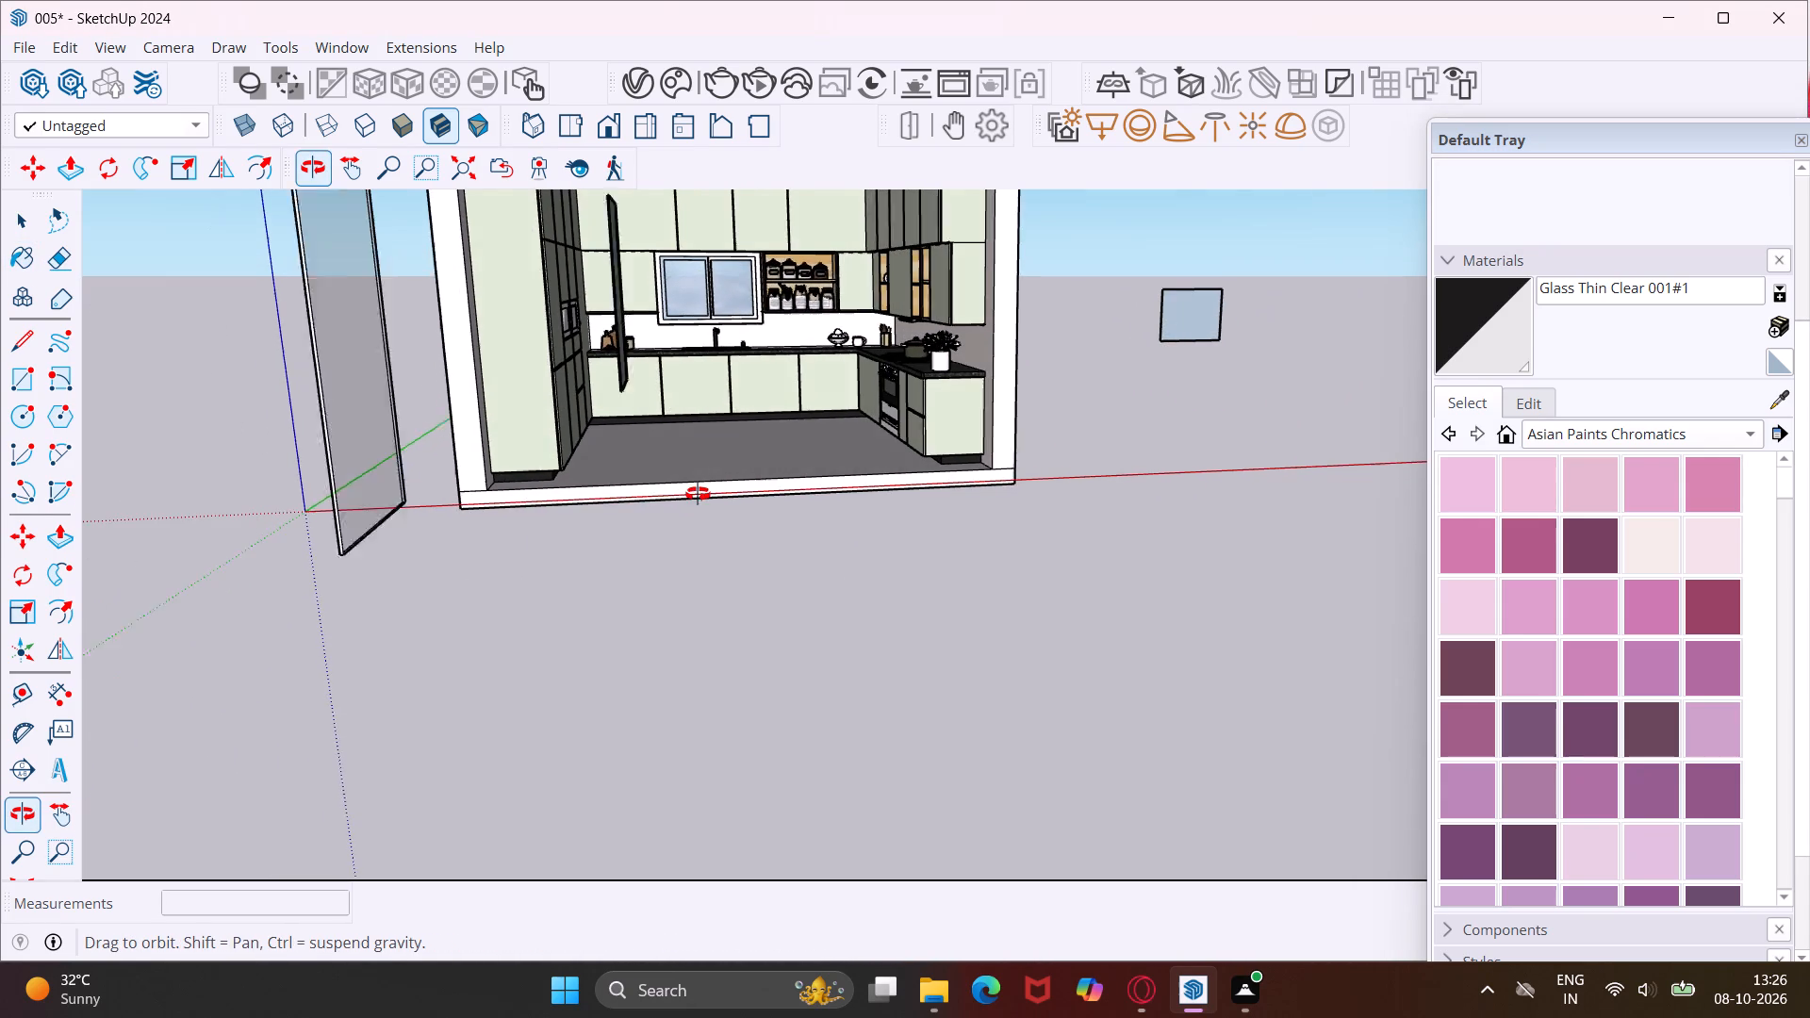
middle_click_drag(698, 494, 700, 494)
left_click(441, 465)
middle_click_drag(438, 465, 1078, 501)
scroll(1071, 501, "down", 4)
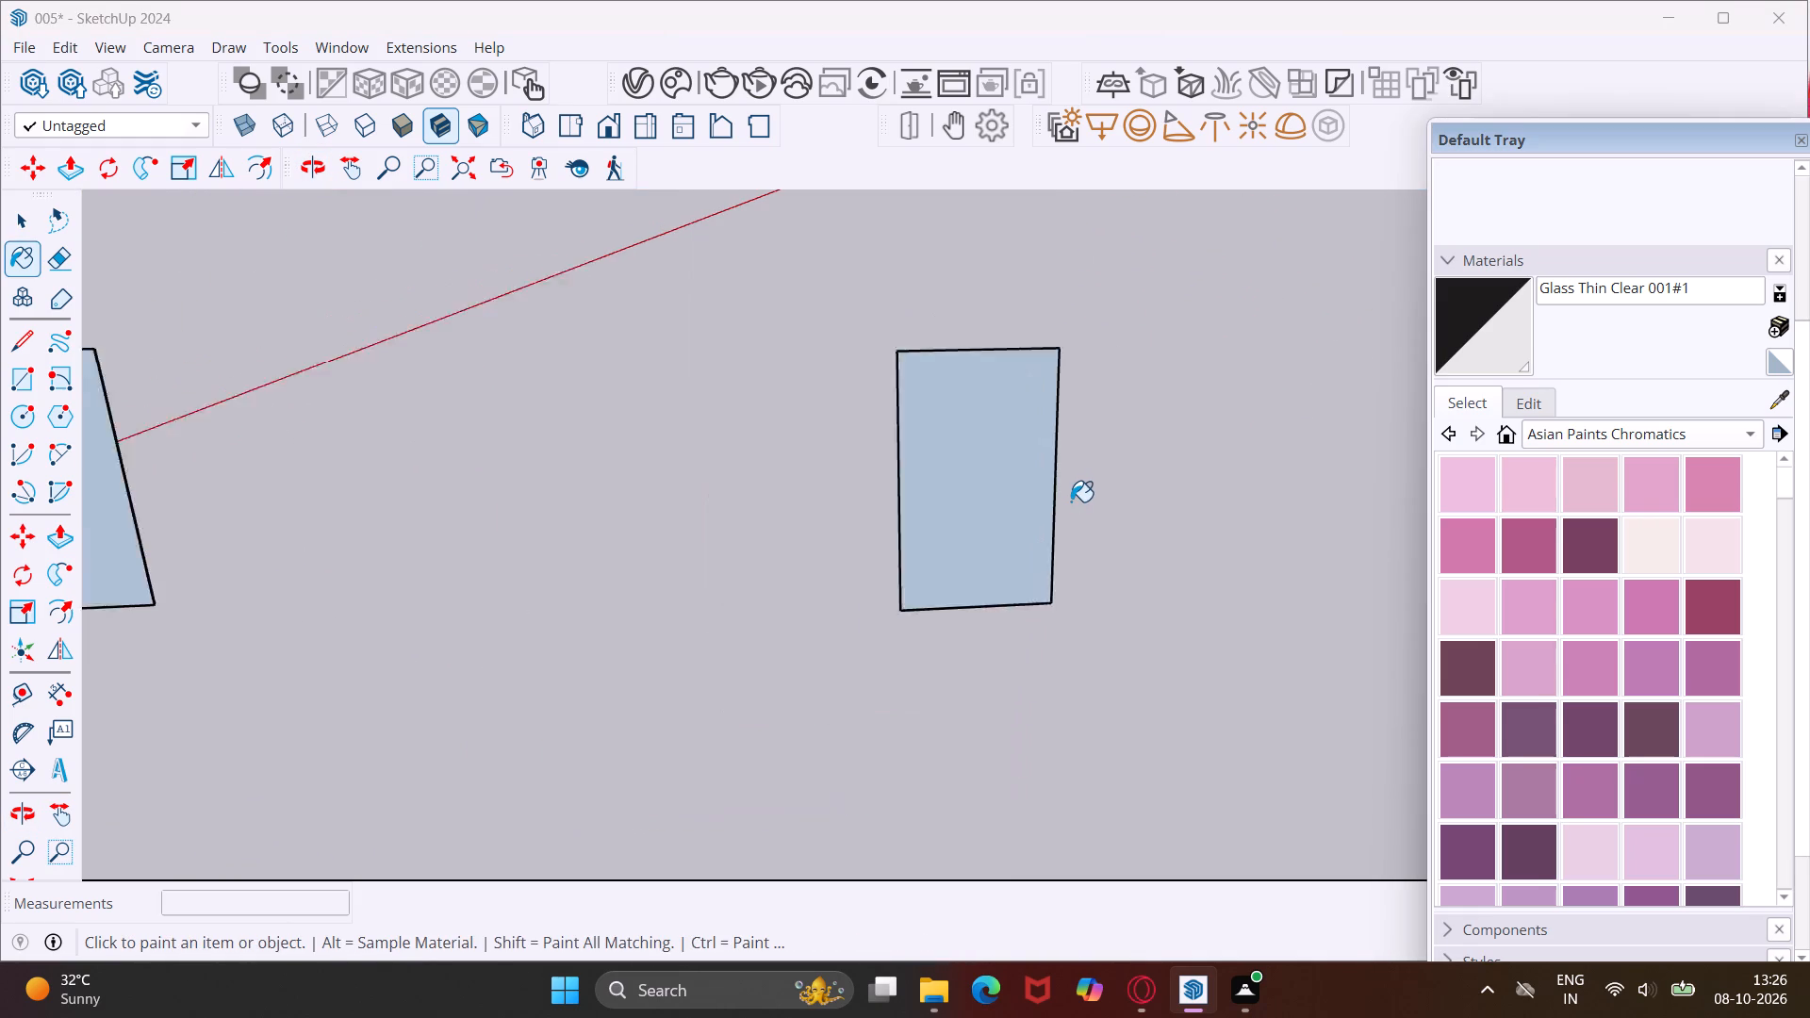
scroll(1071, 501, "down", 1)
key("Escape")
Move the narrower glass panel about 33' 8 1/4" by its top corner into the black-framed upper cabinet opening beside the open bottle shelves.
key("space")
left_click_drag(1134, 343, 1104, 359)
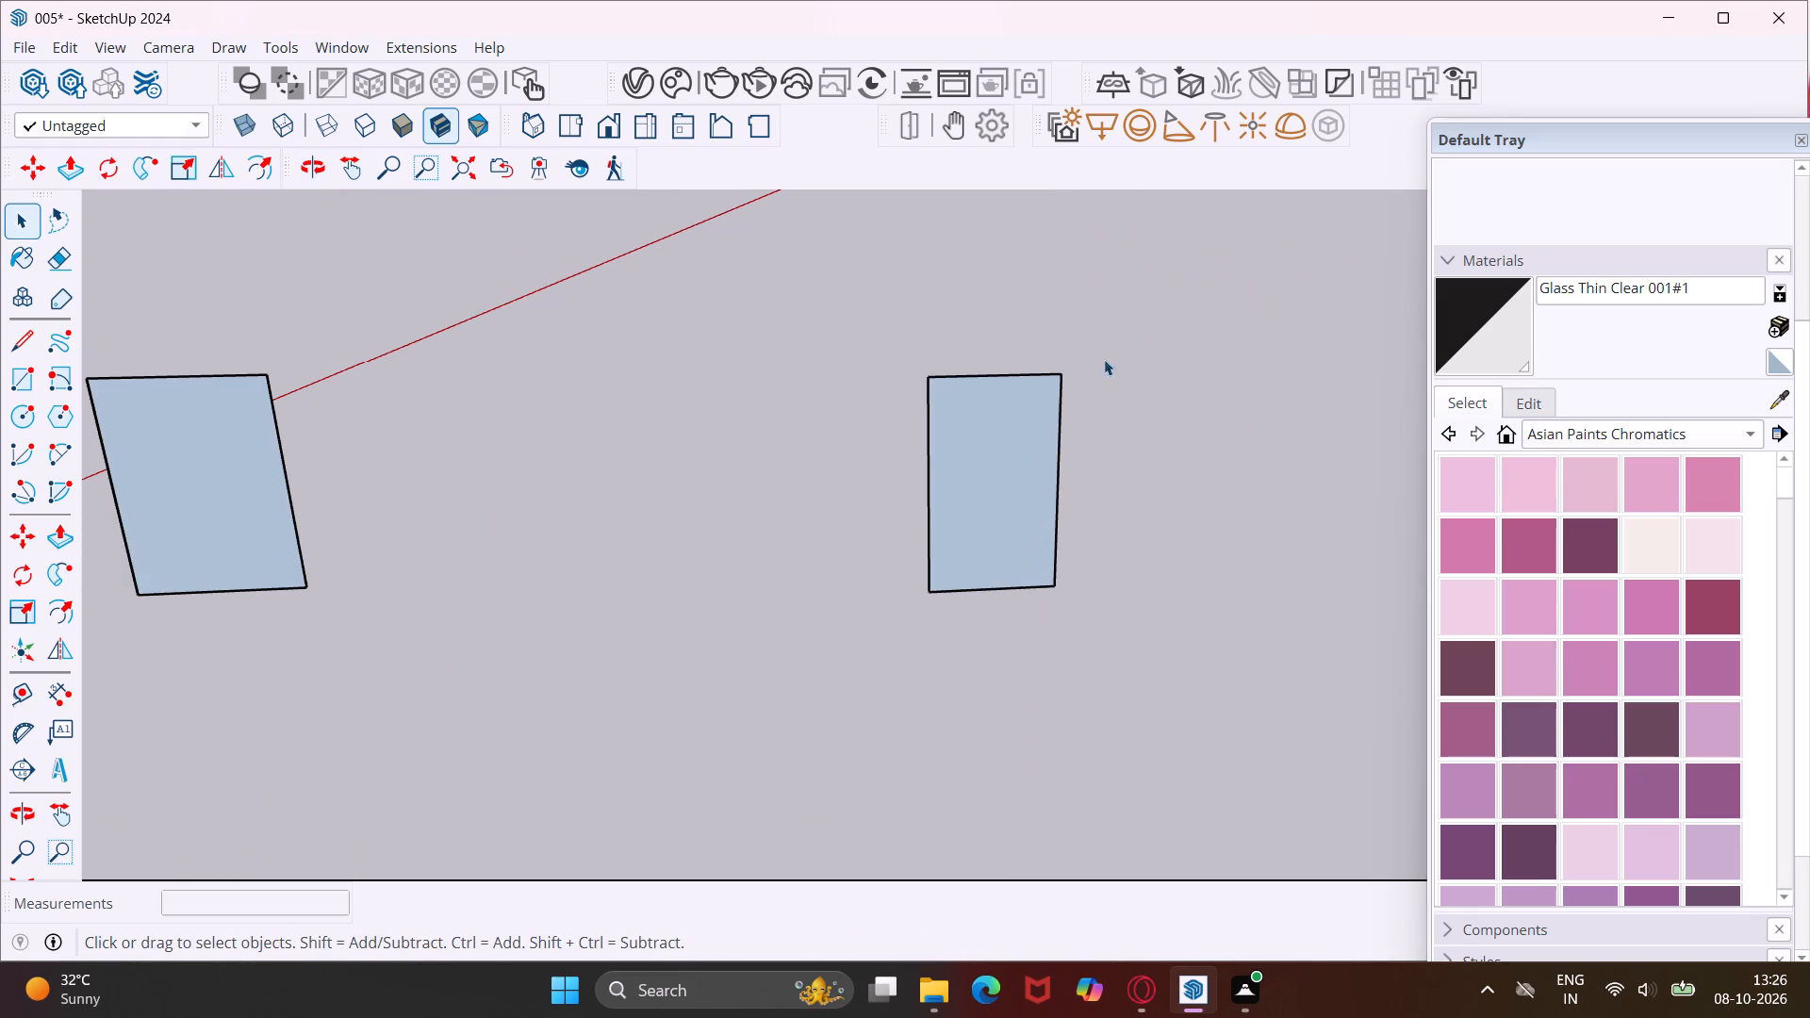
left_click_drag(1104, 359, 855, 656)
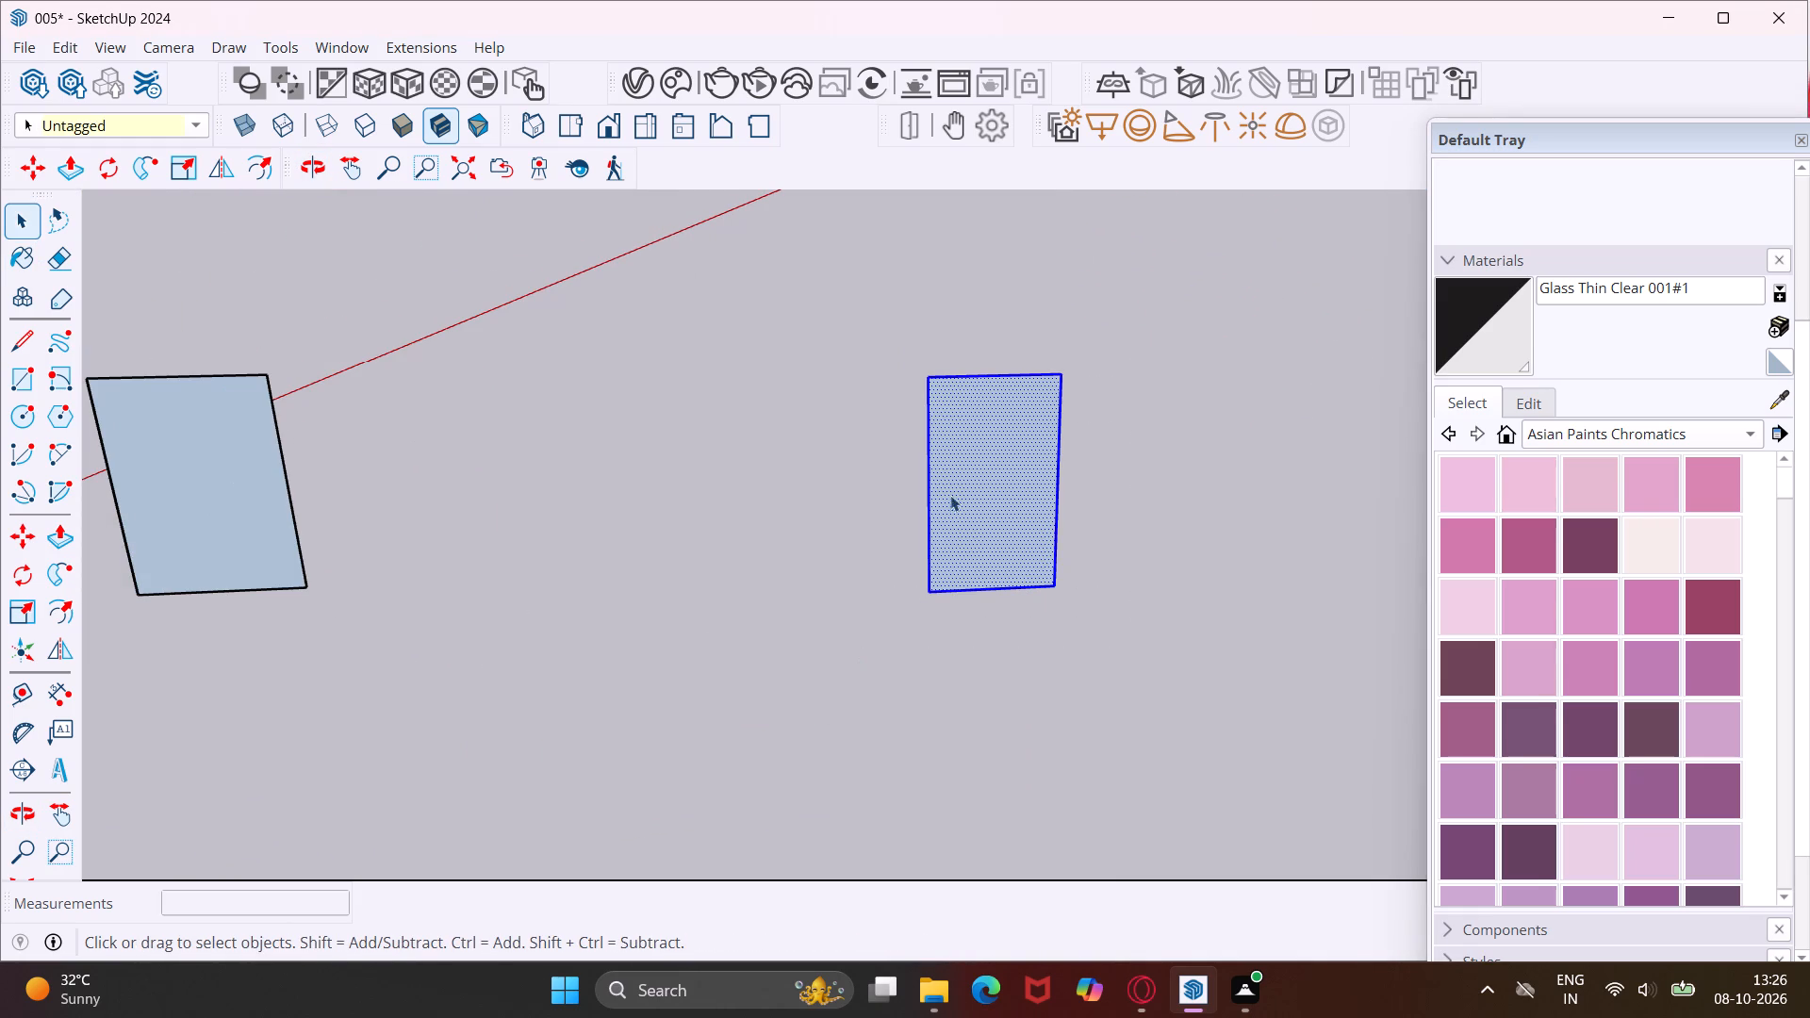
key("m")
scroll(924, 368, "up", 7)
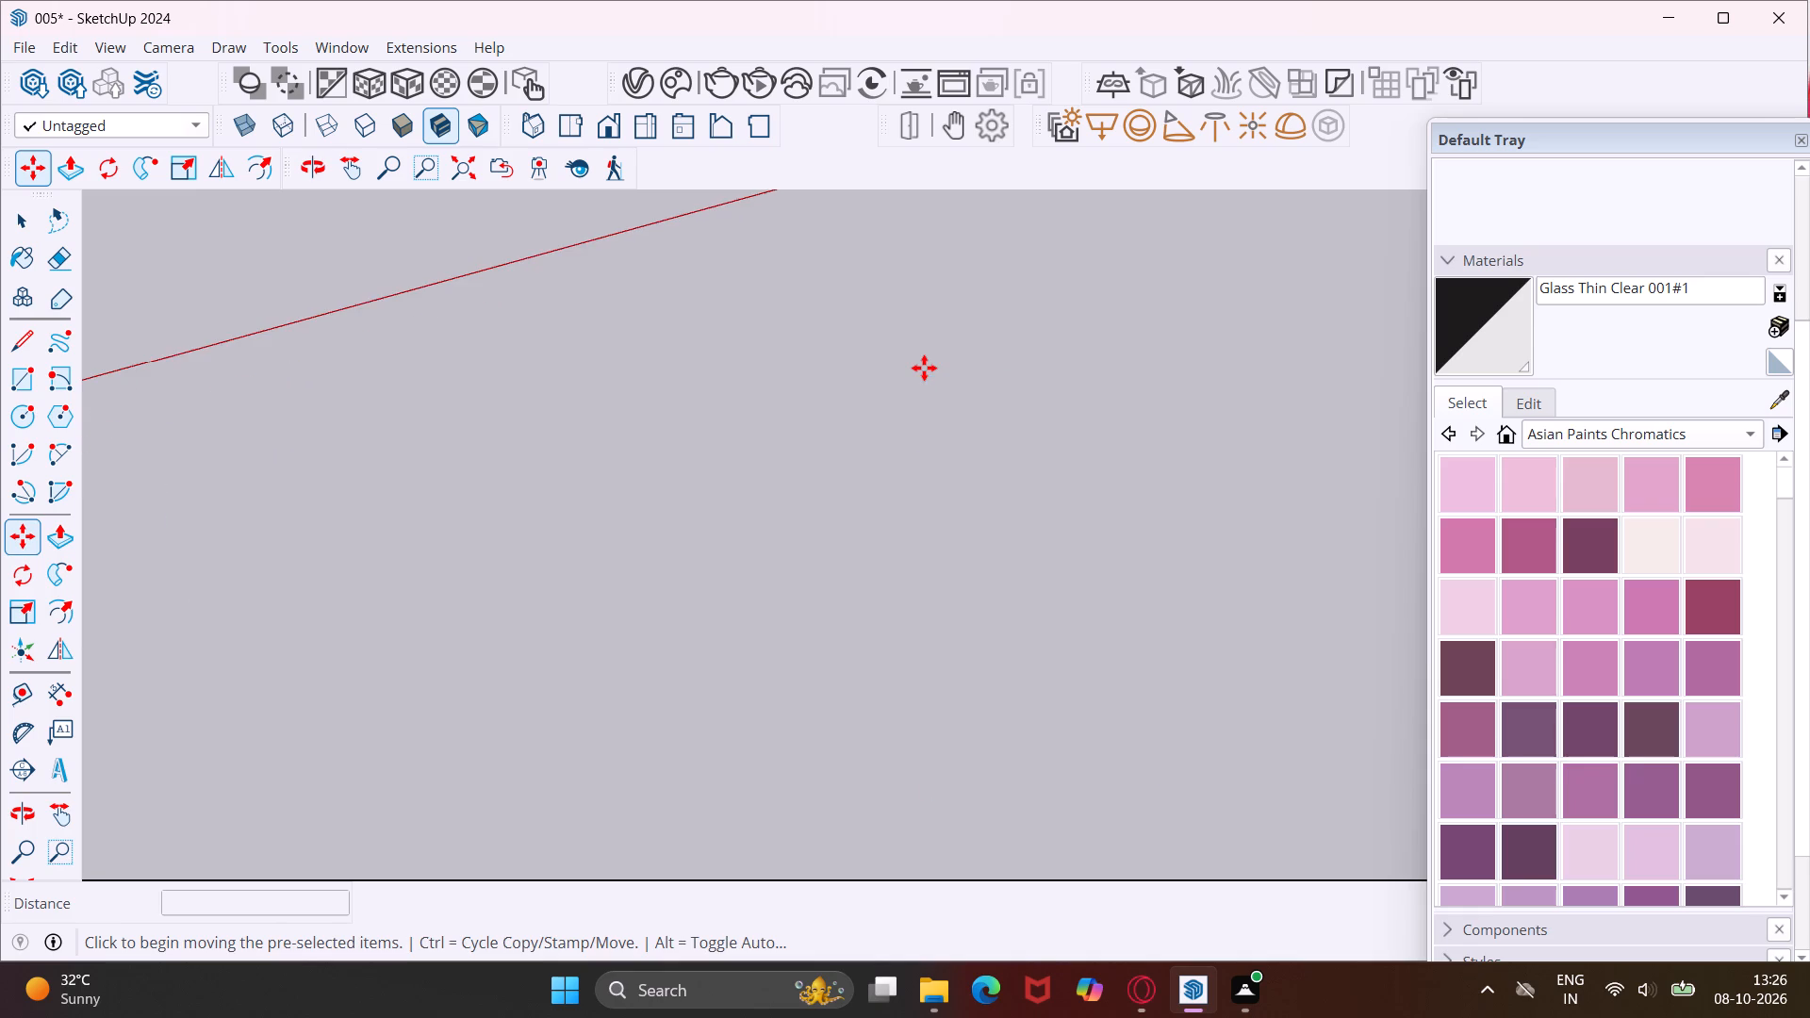
scroll(924, 368, "down", 3)
middle_click_drag(924, 368, 1242, 412)
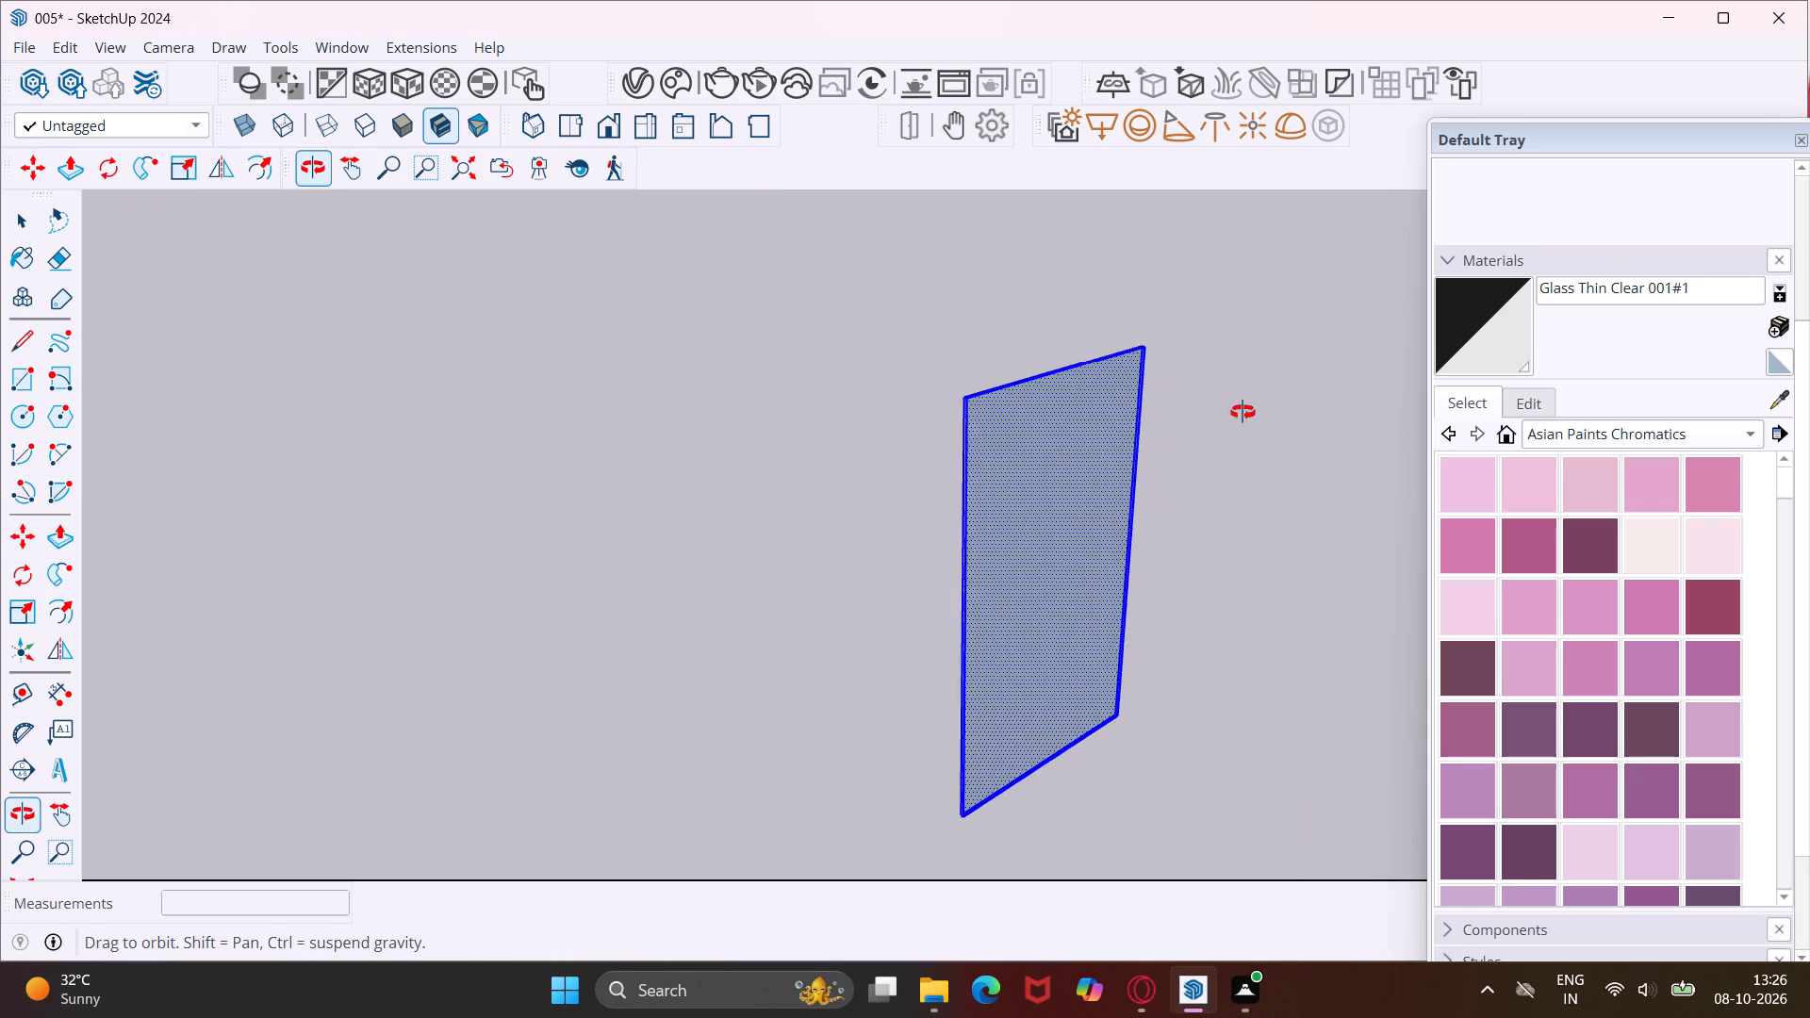
middle_click_drag(1242, 412, 1281, 413)
scroll(967, 401, "up", 6)
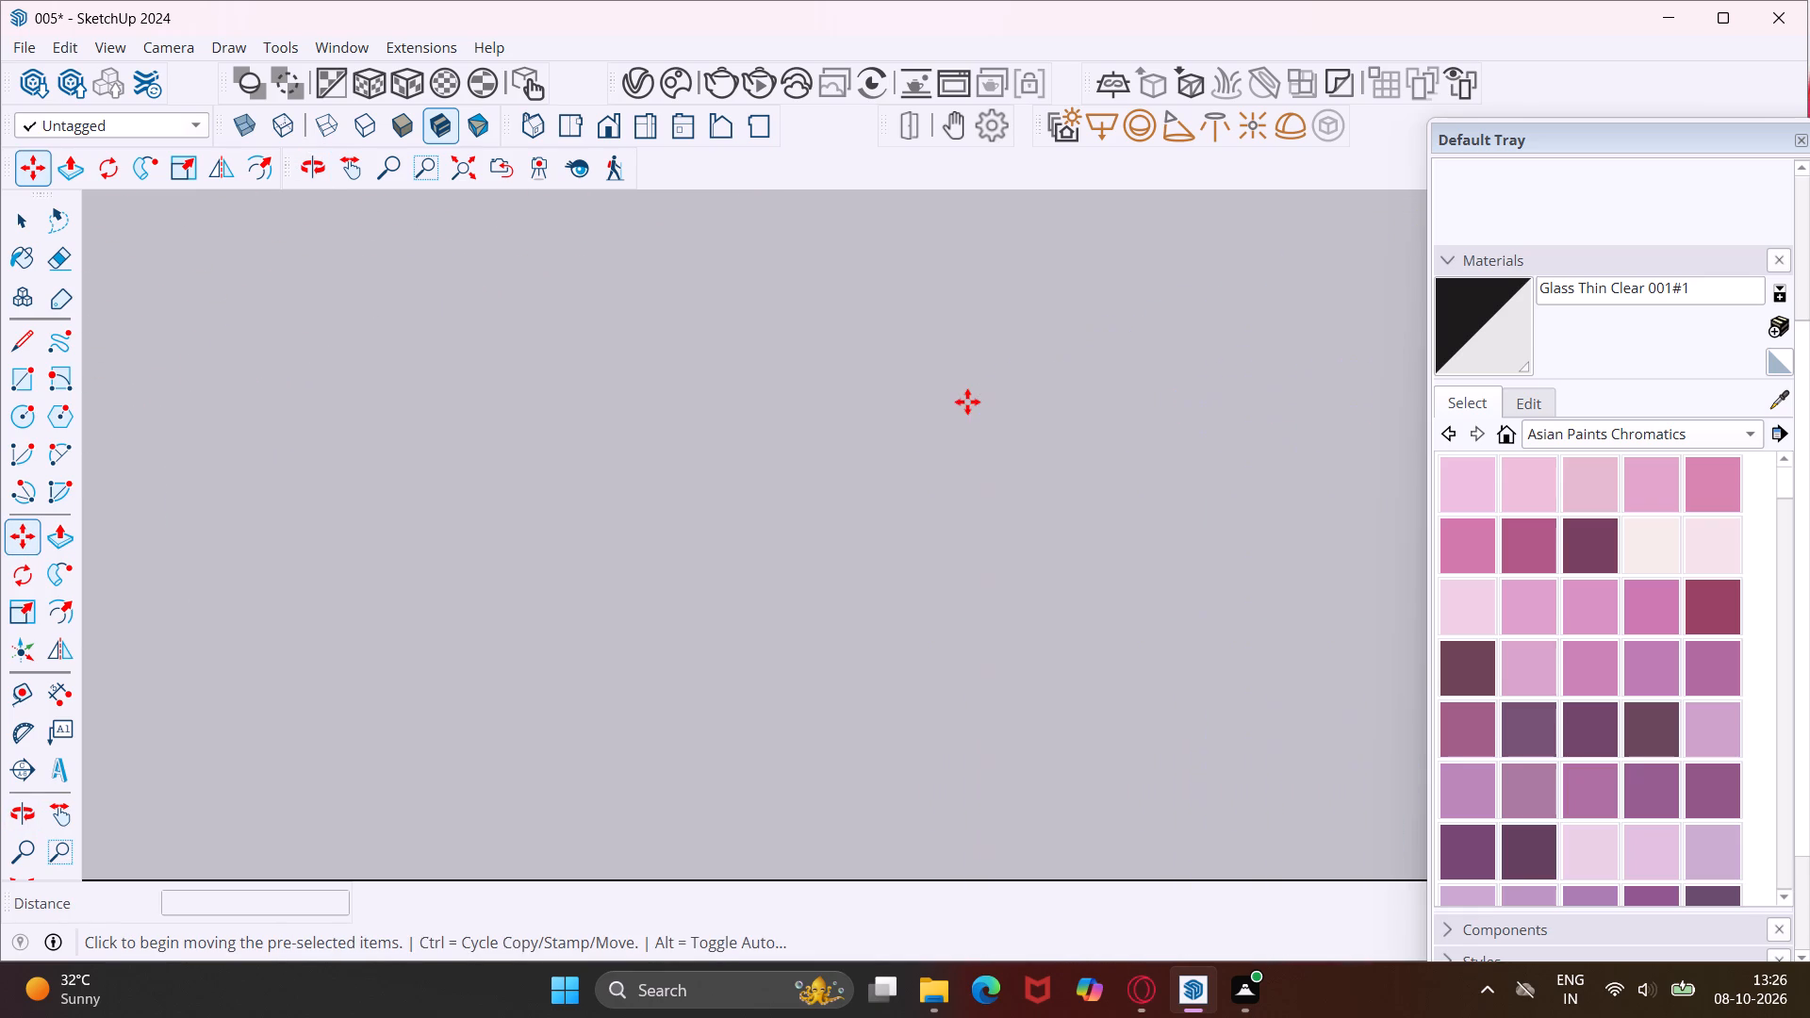
scroll(967, 402, "down", 2)
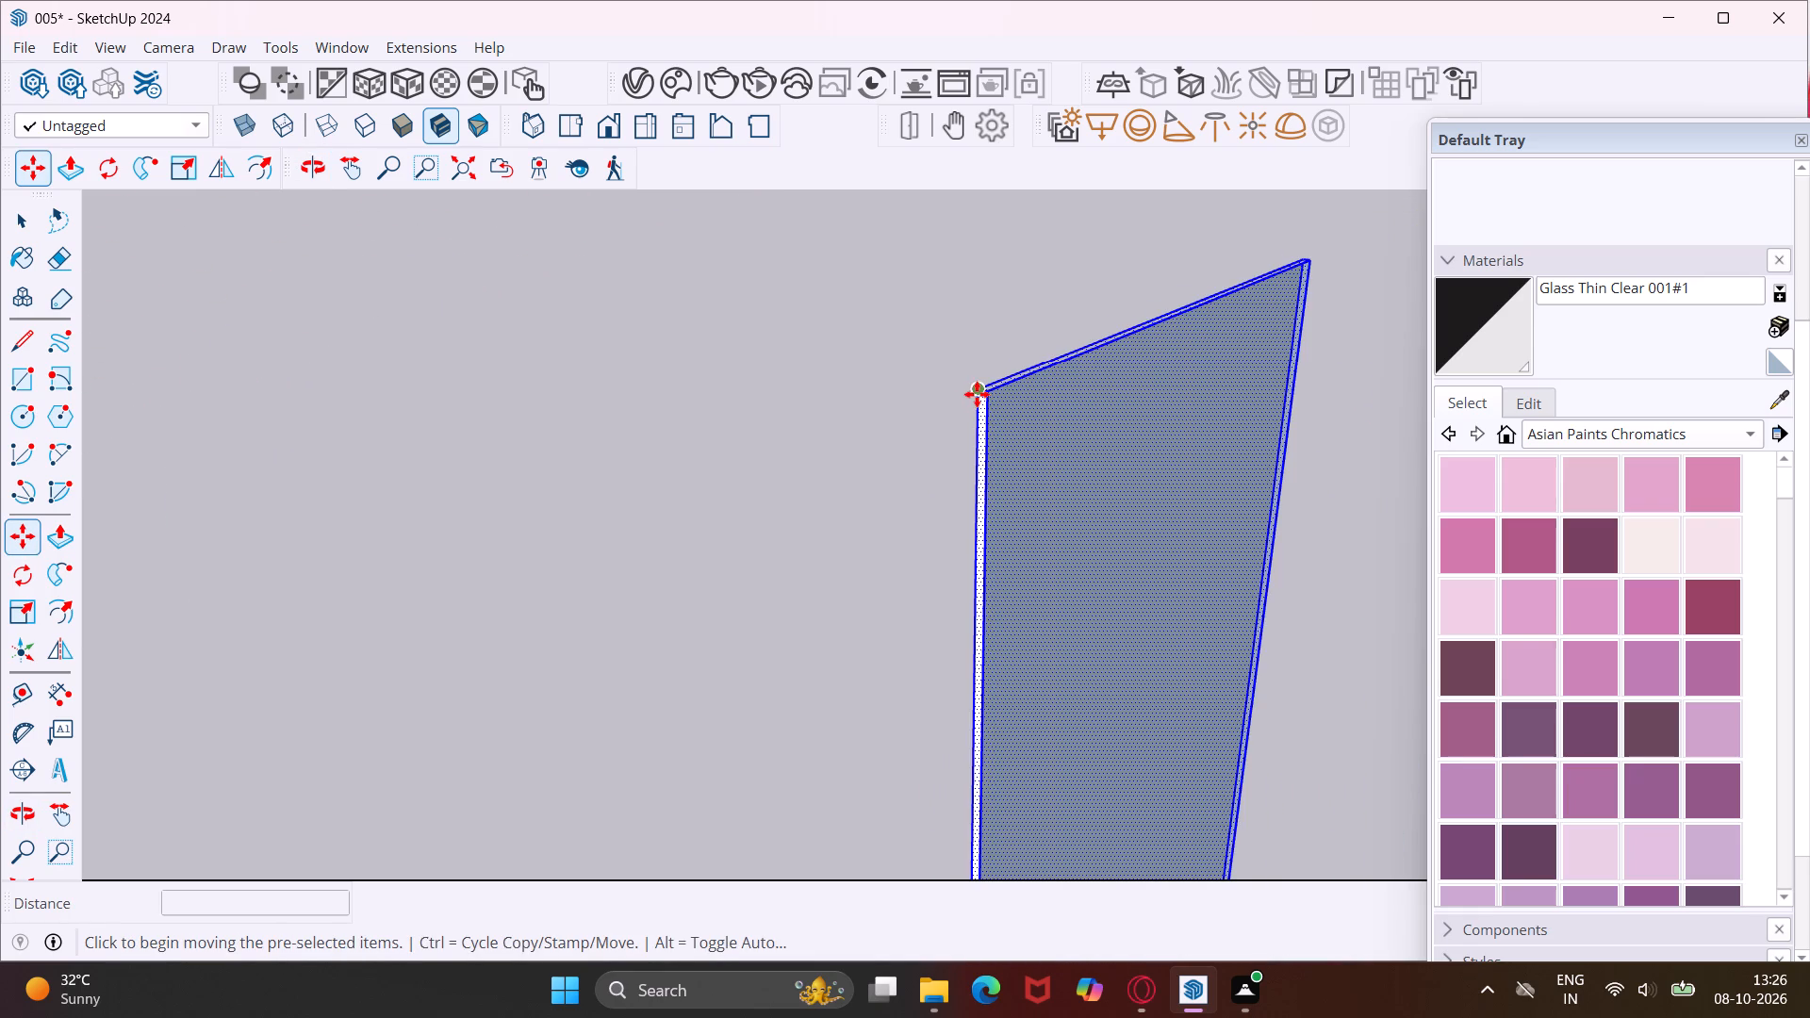
left_click(979, 394)
scroll(945, 394, "down", 20)
scroll(945, 394, "down", 1)
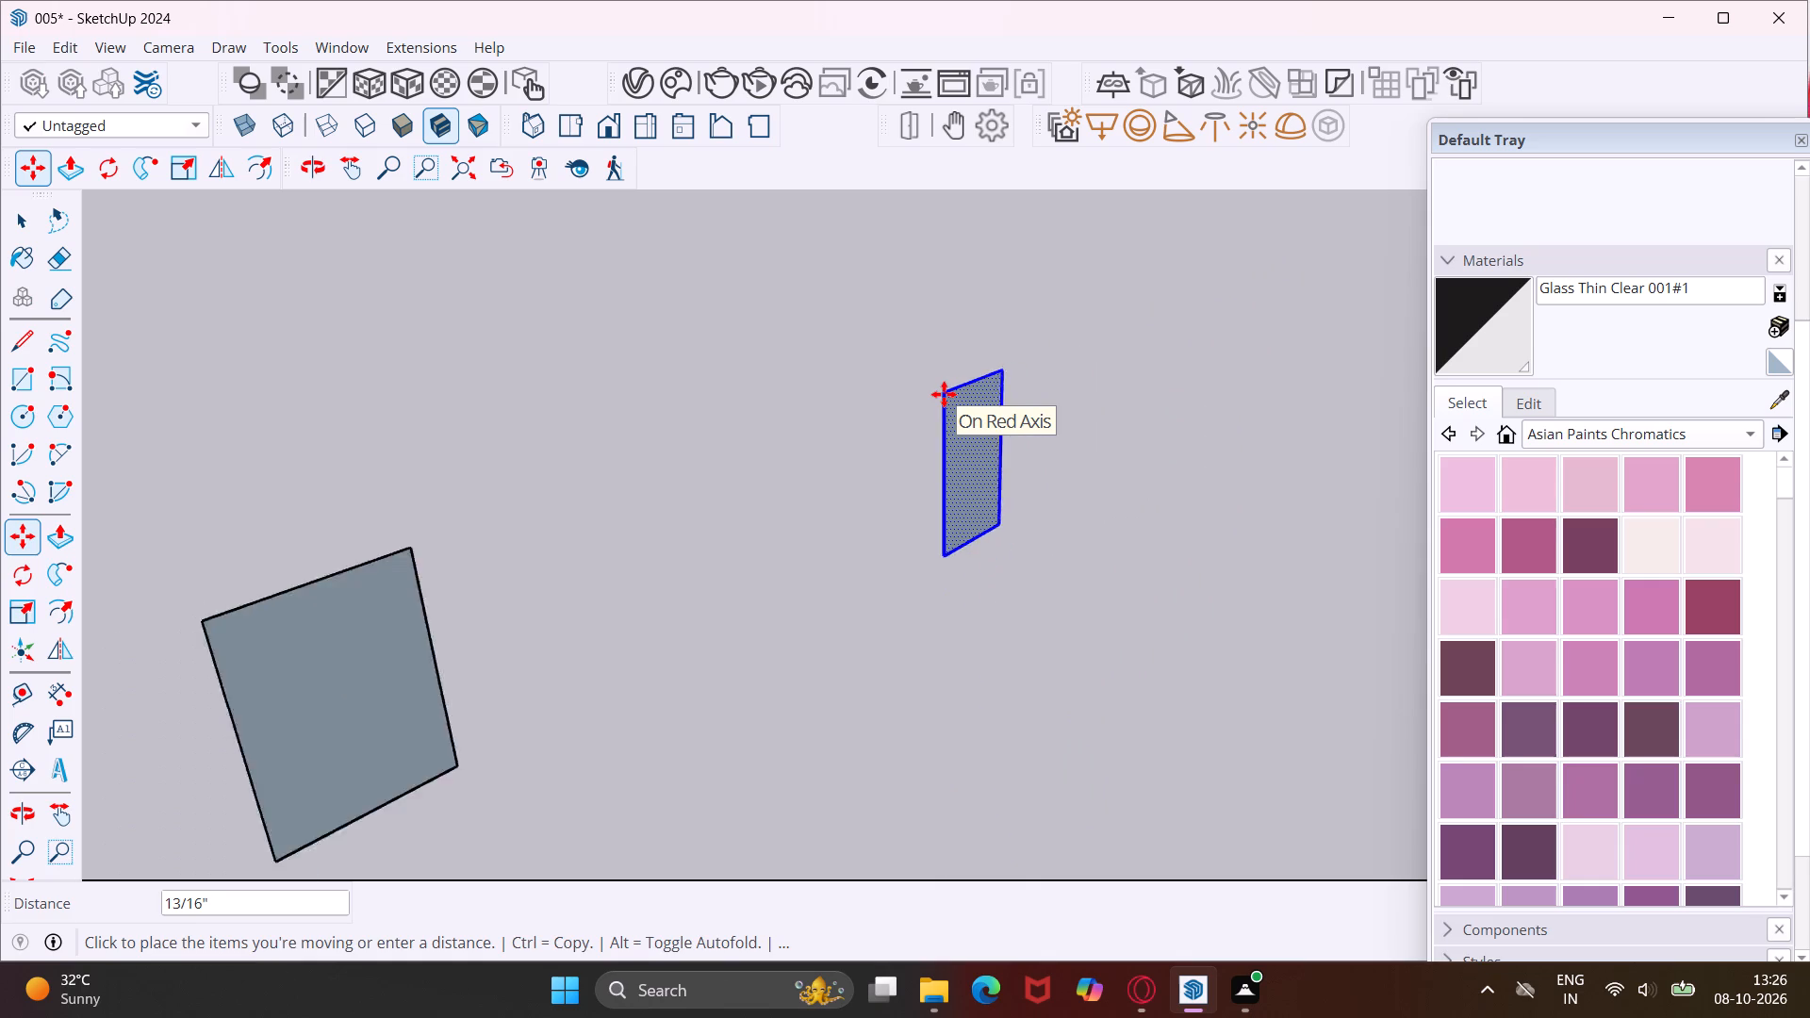
scroll(944, 394, "down", 17)
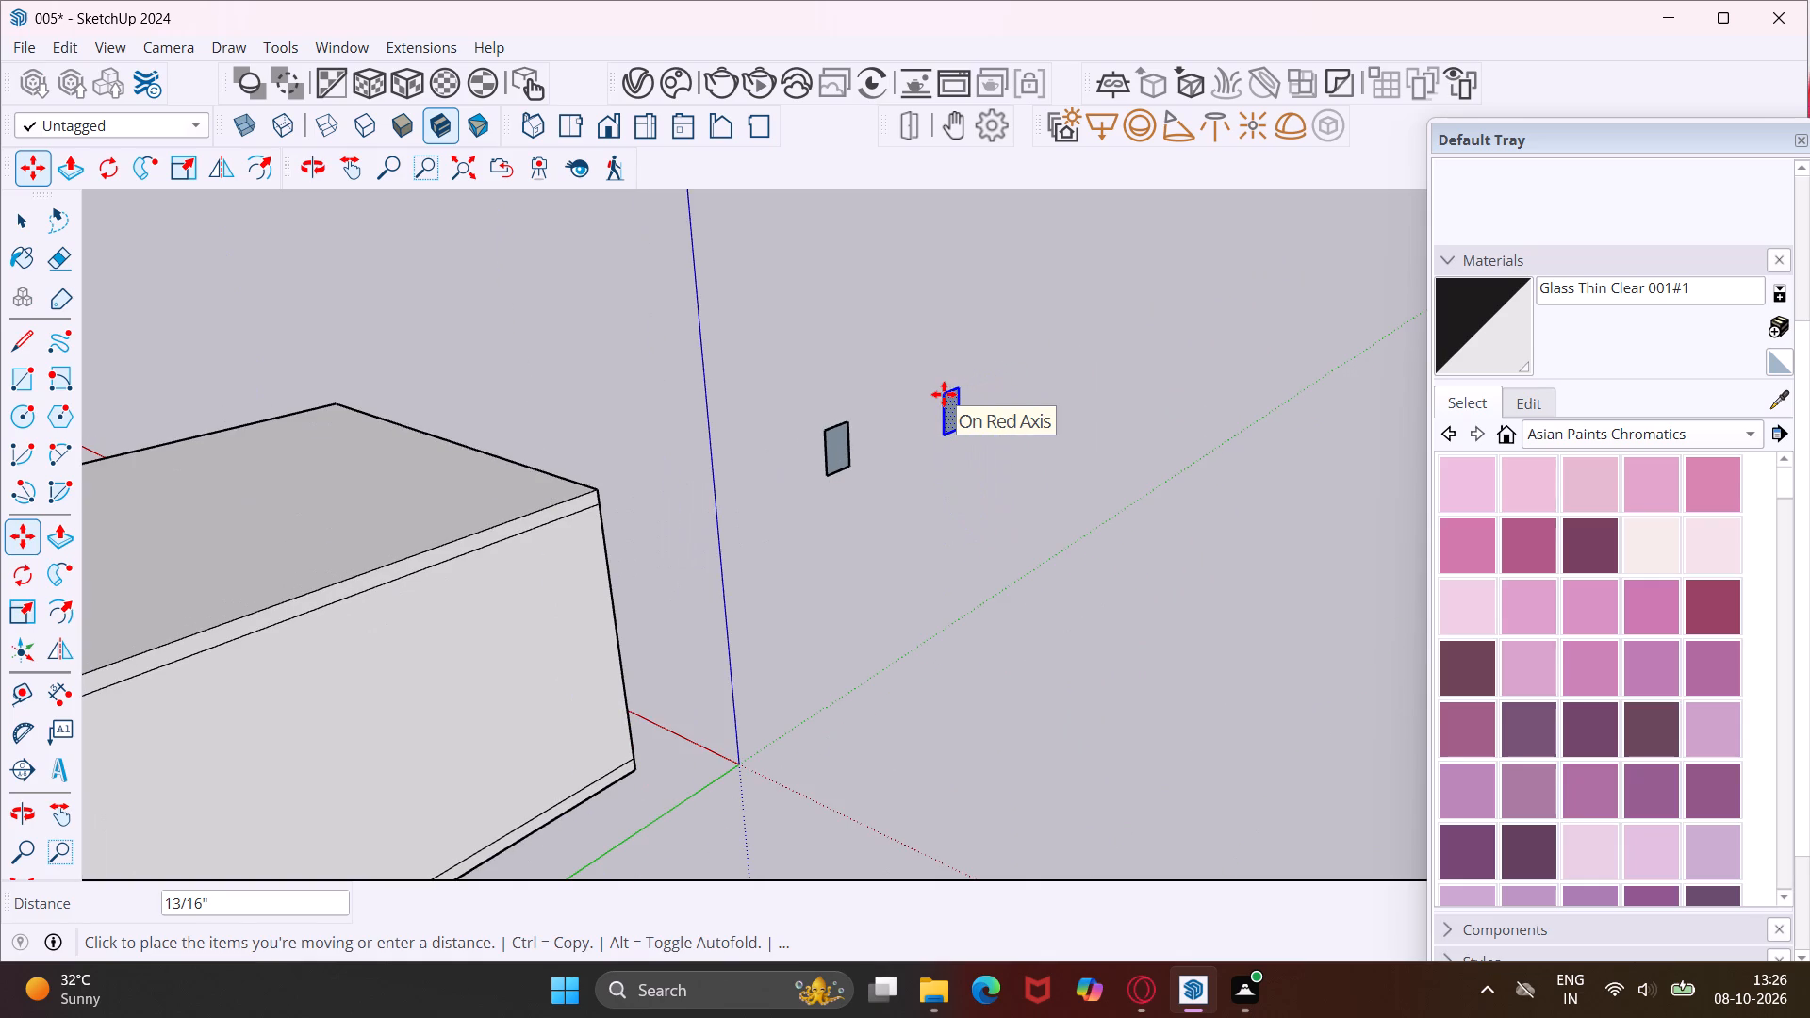
middle_click_drag(944, 394, 524, 447)
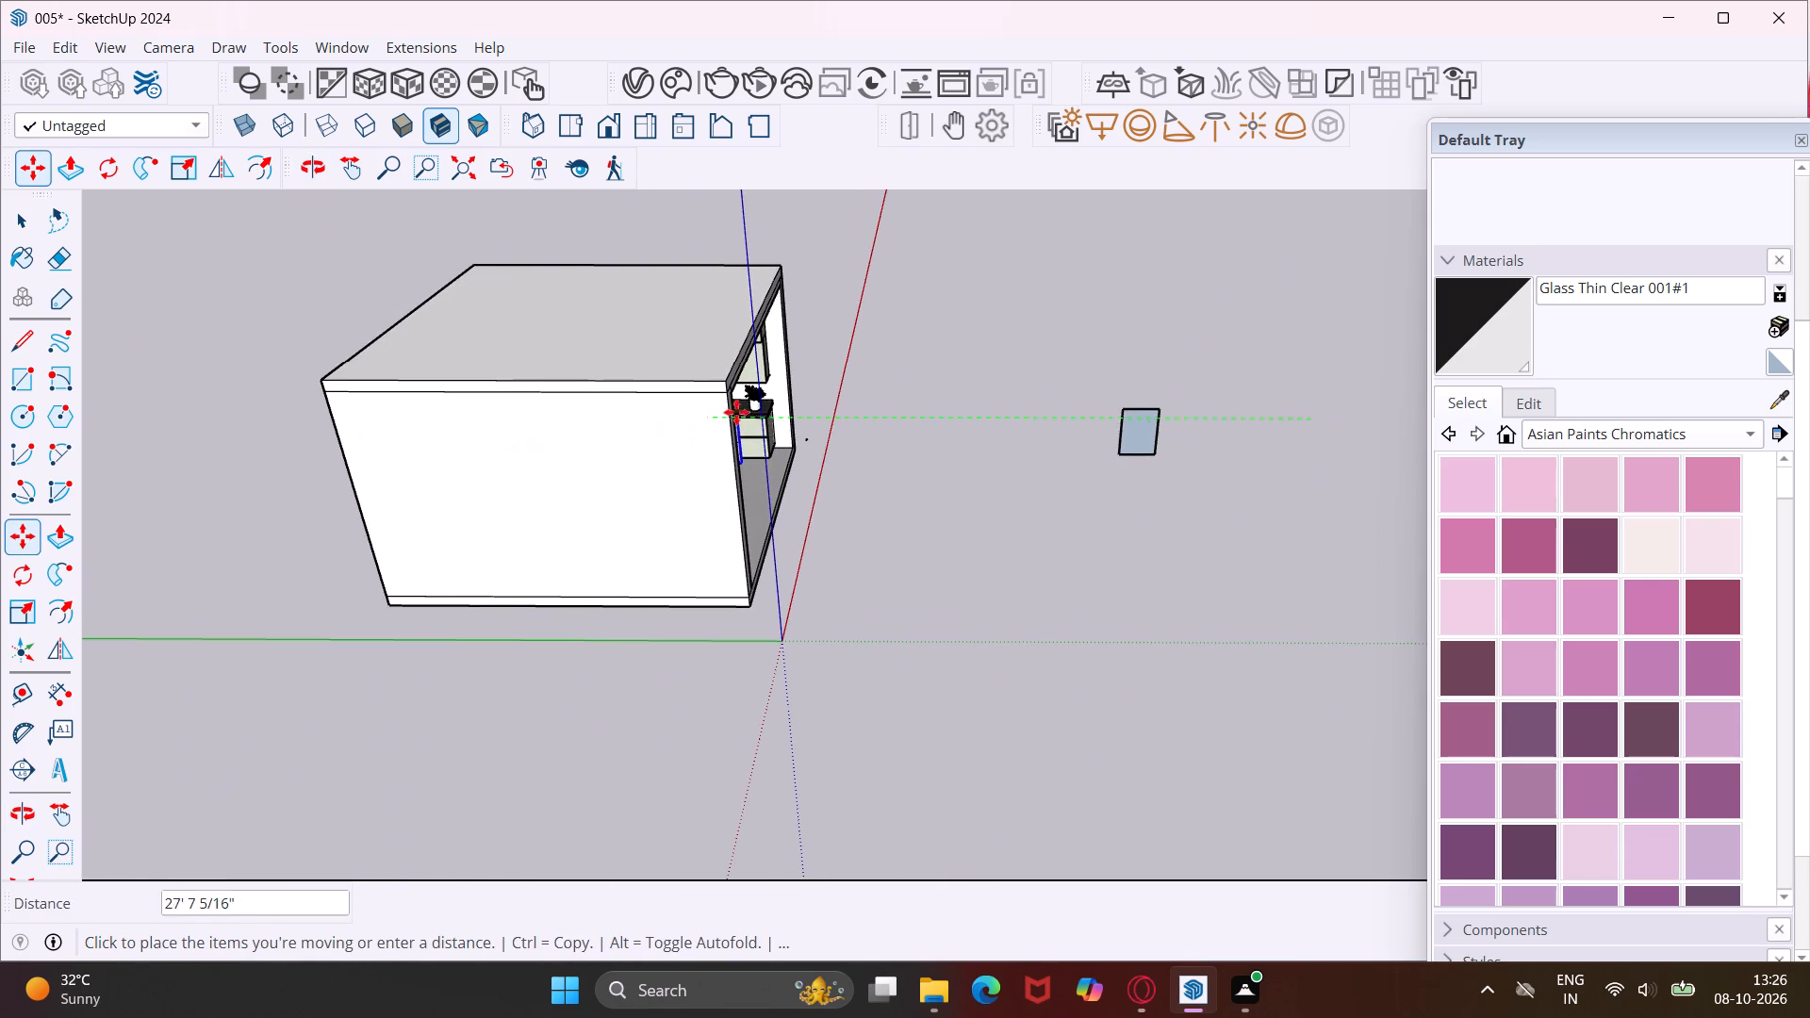
scroll(750, 365, "up", 2)
middle_click_drag(750, 365, 693, 300)
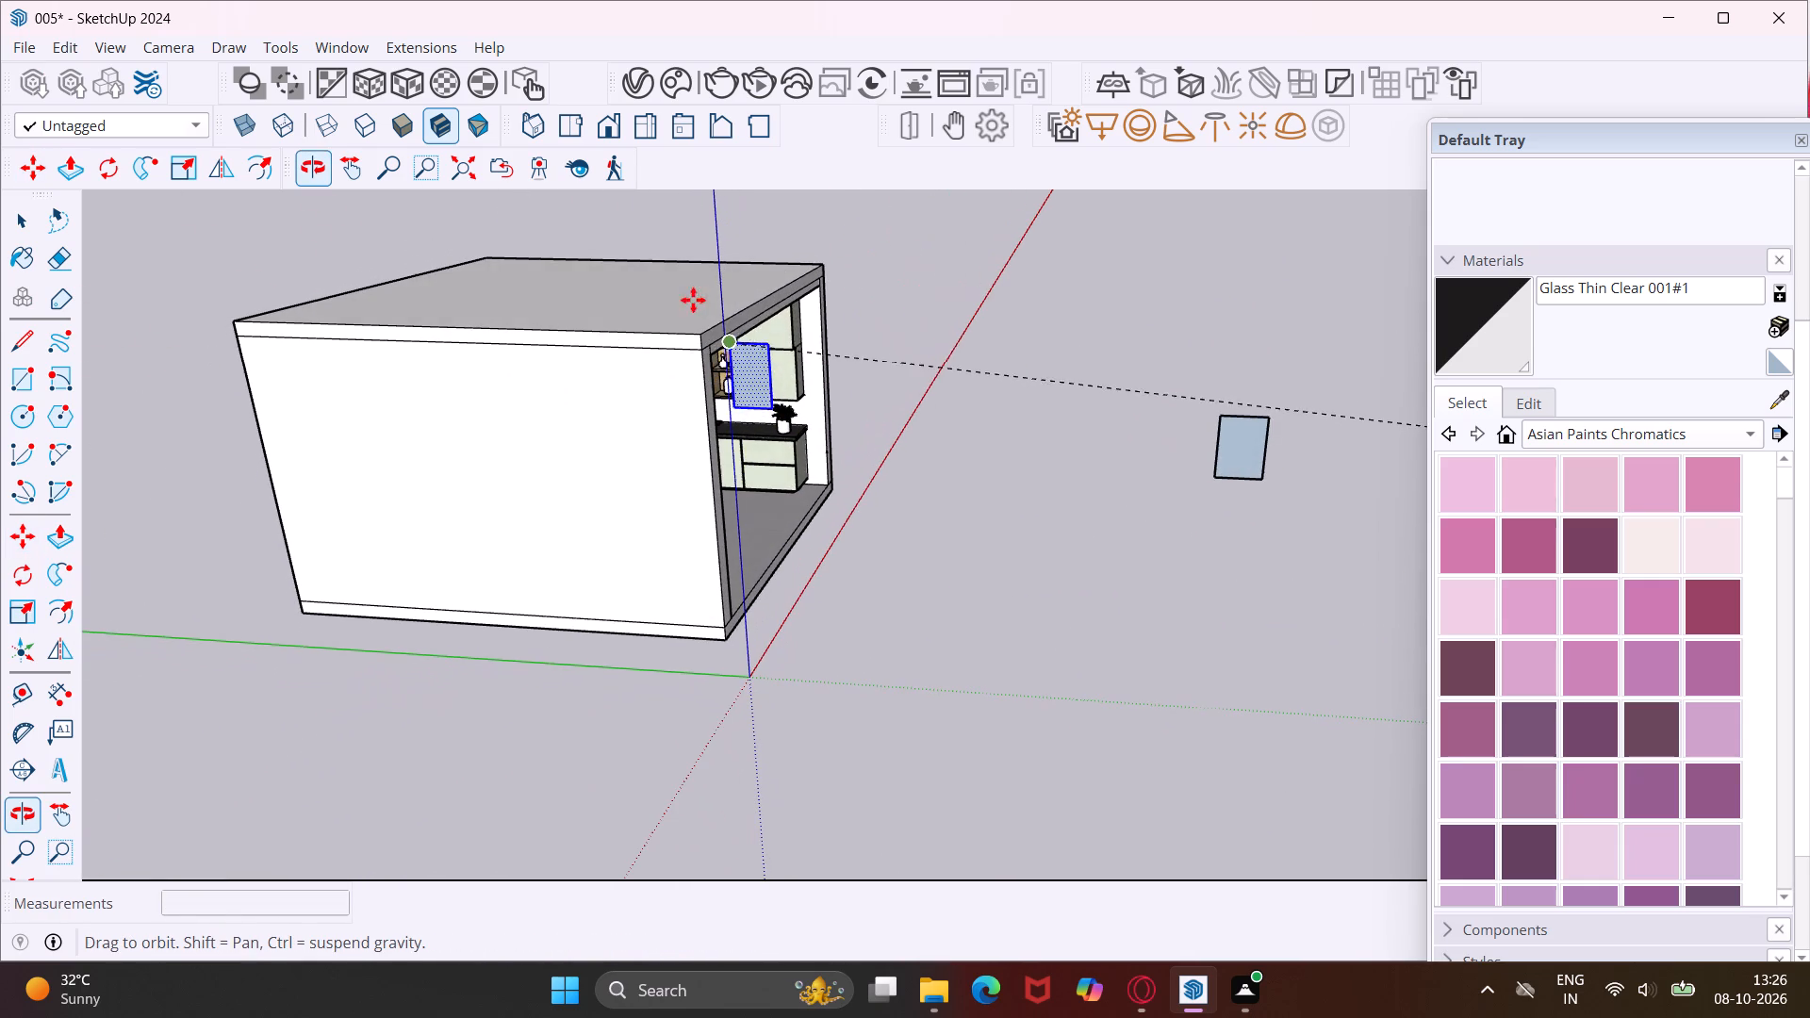
scroll(737, 361, "up", 17)
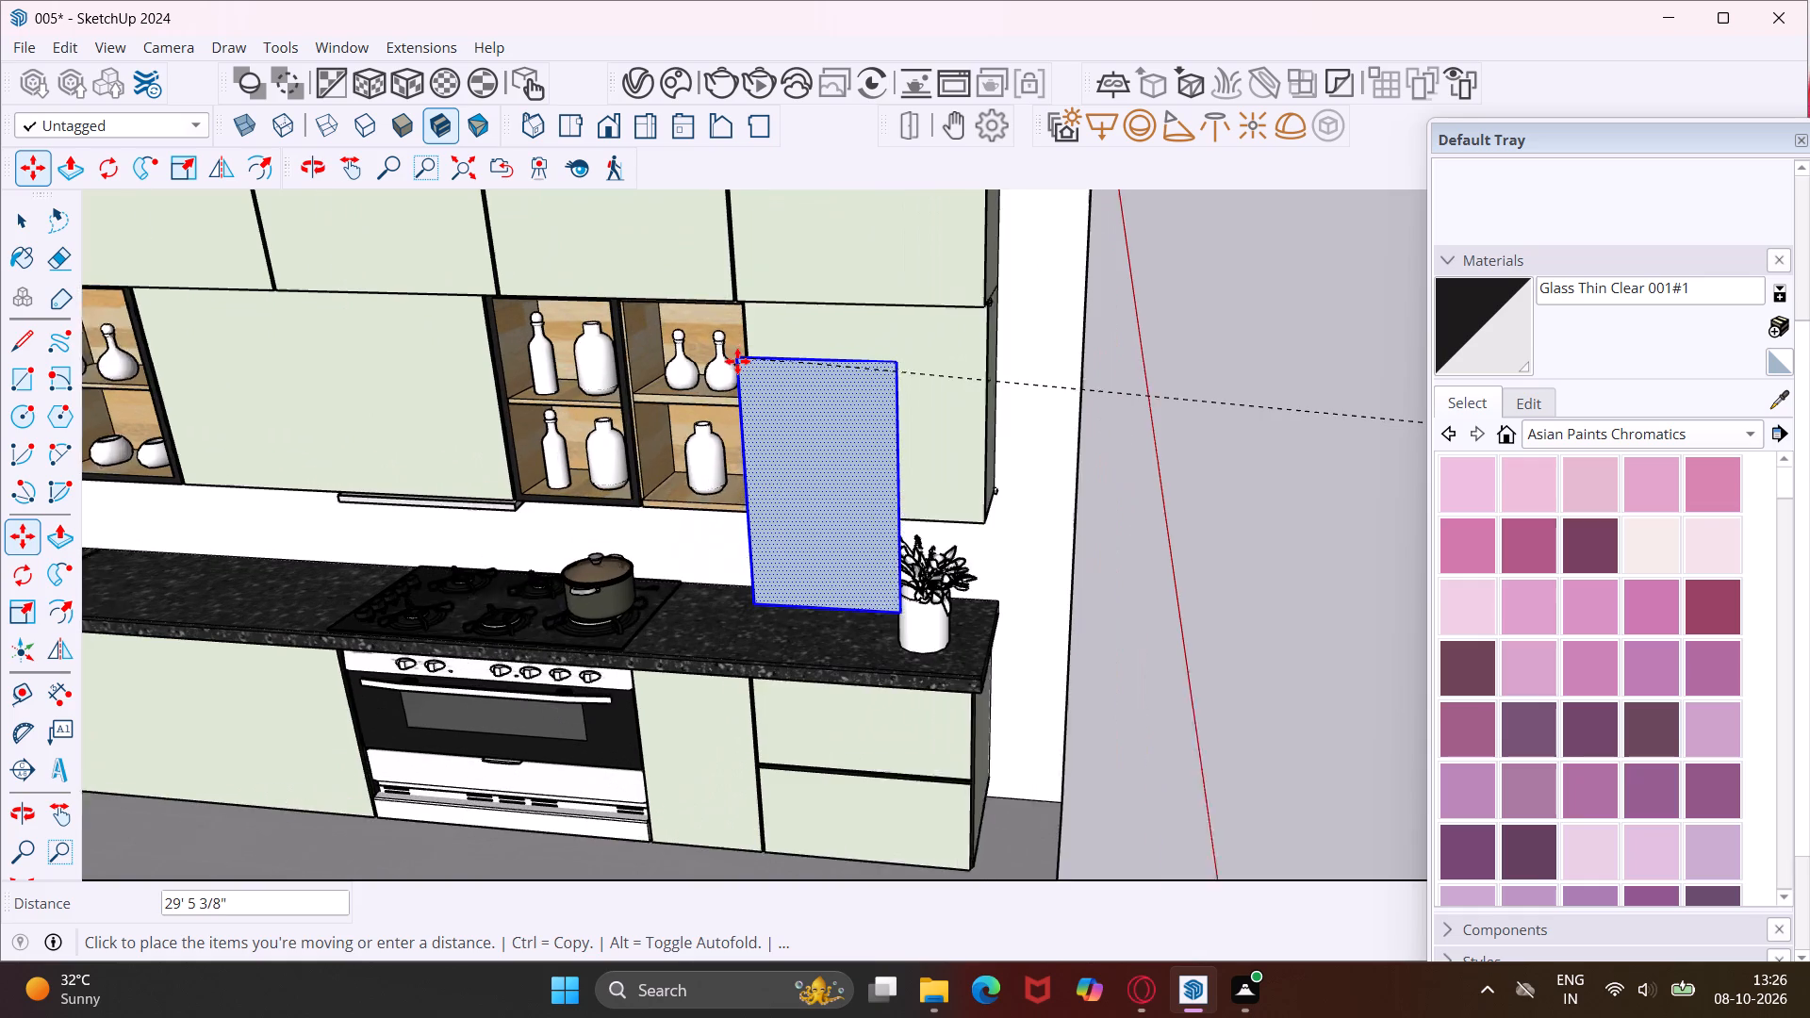
scroll(465, 294, "up", 3)
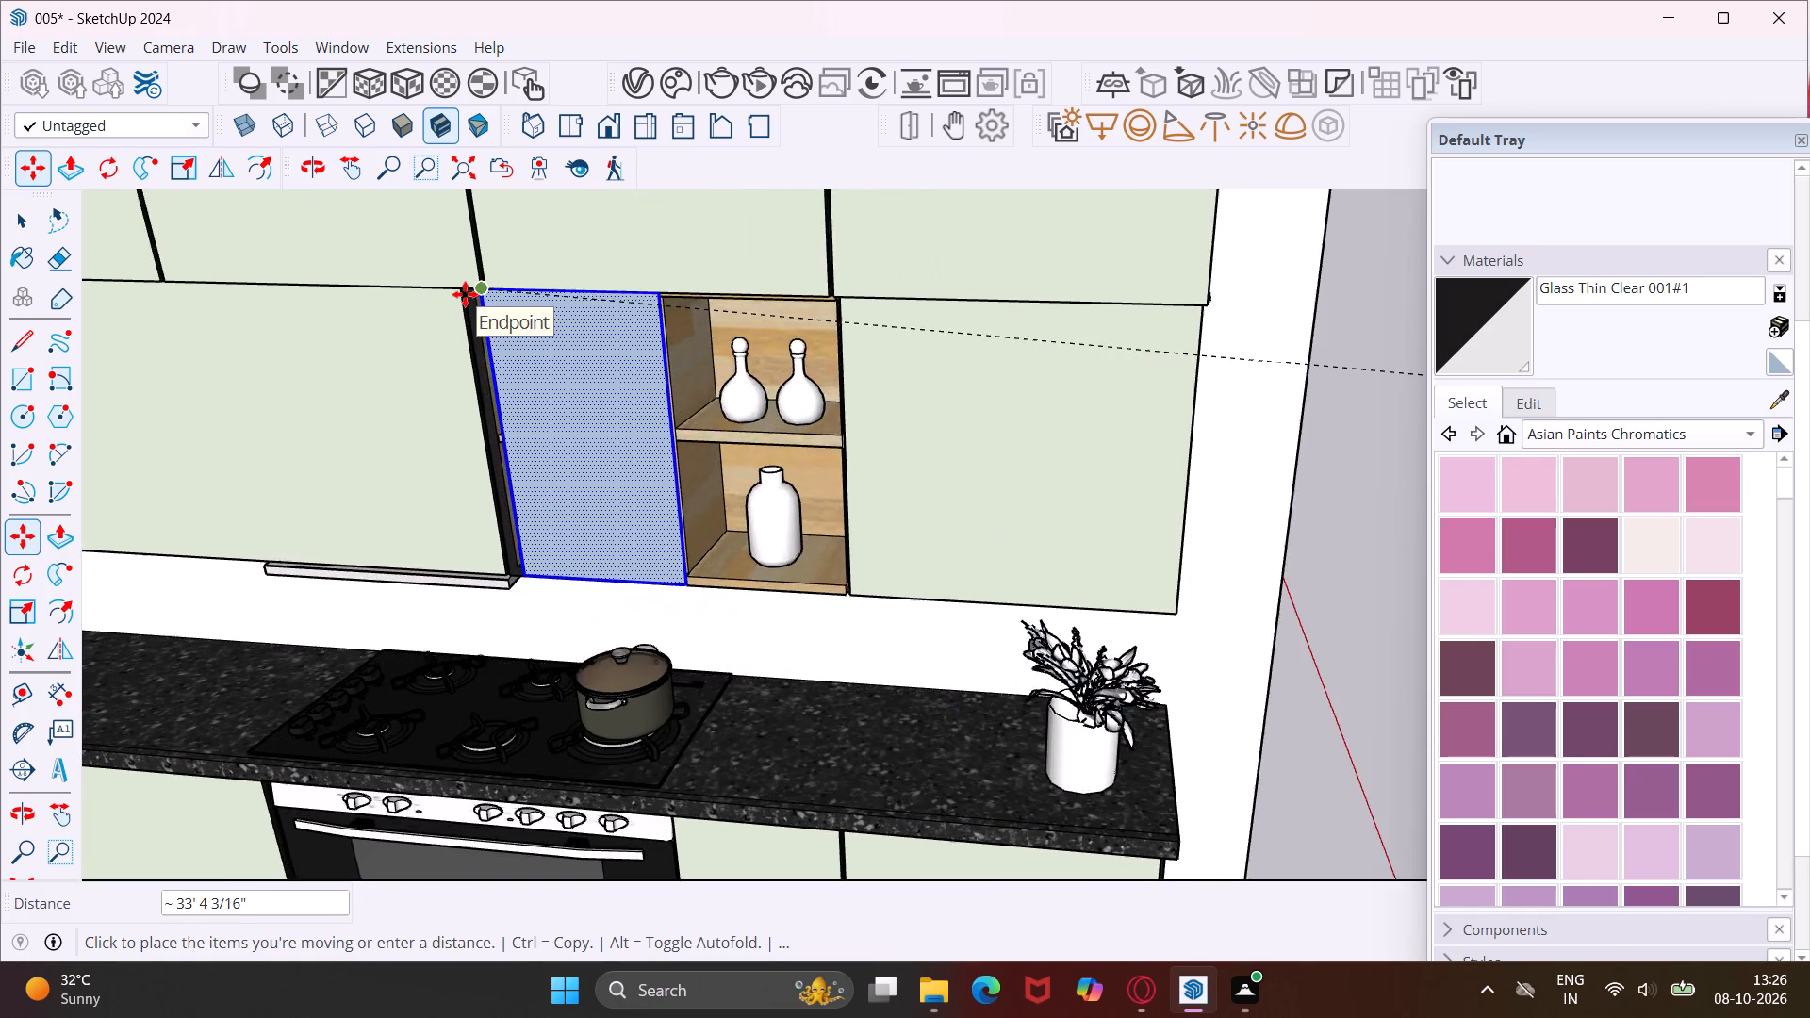
scroll(465, 294, "up", 14)
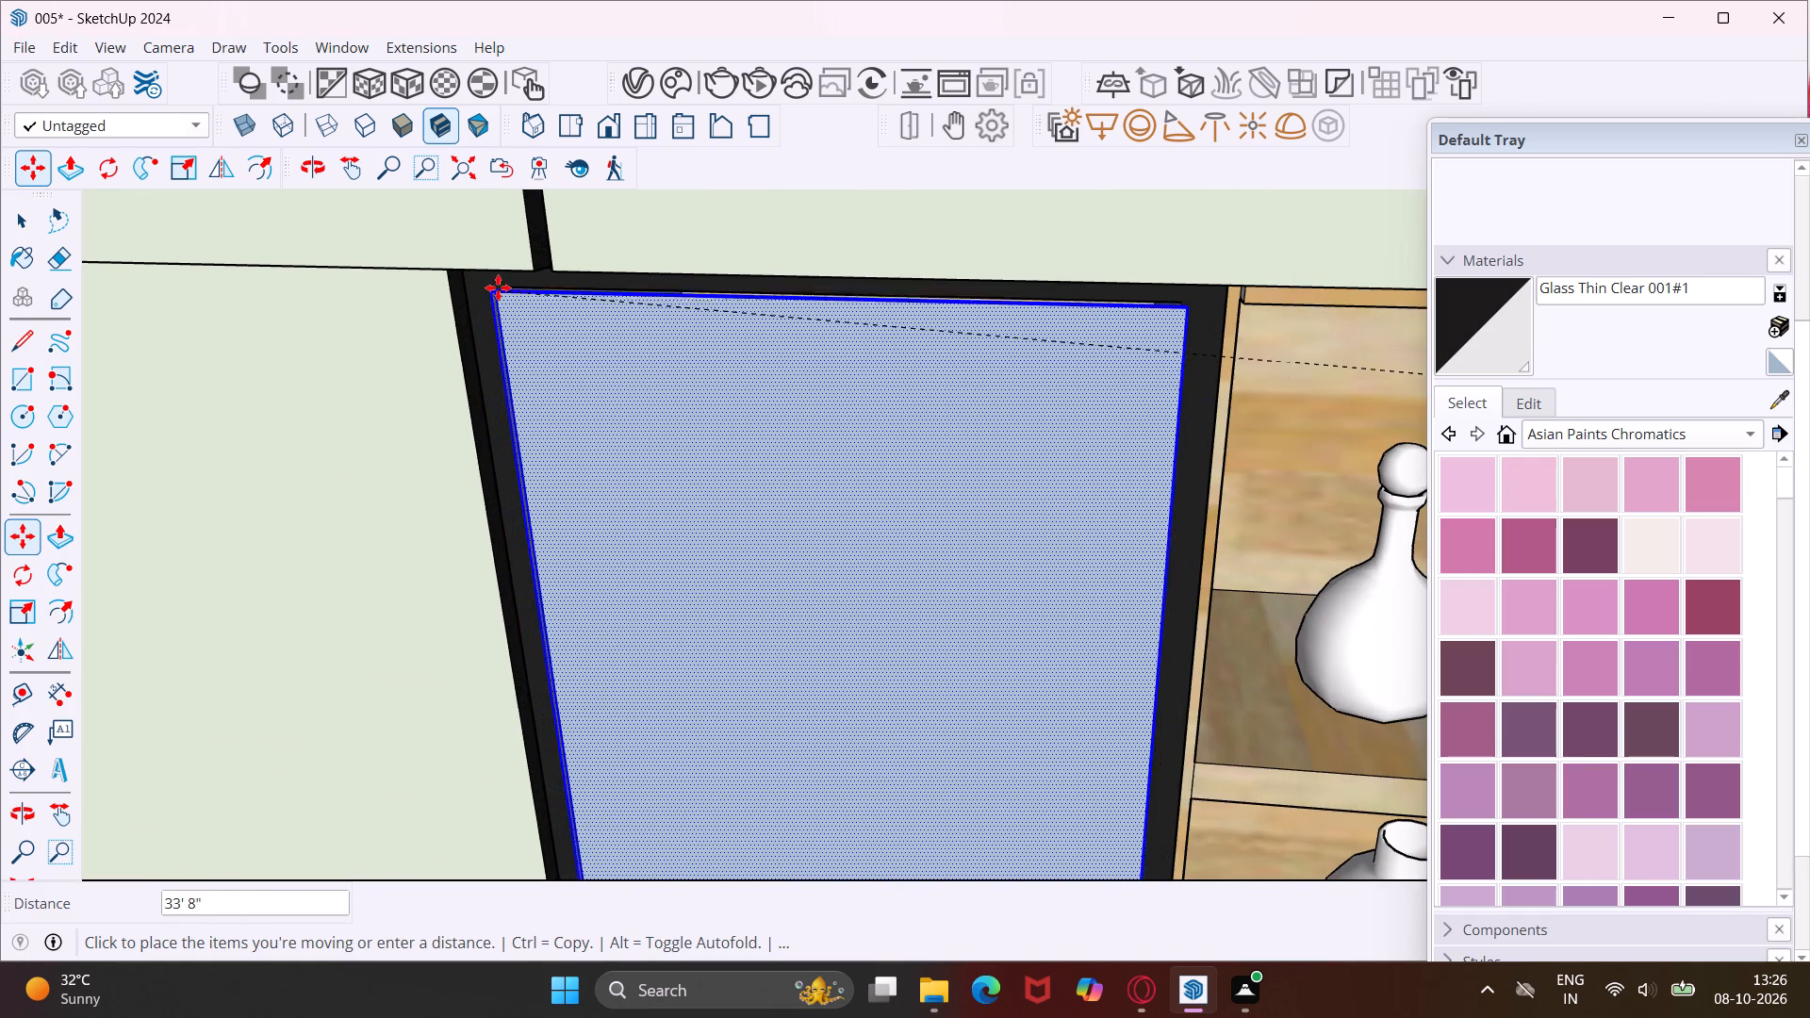
middle_click_drag(505, 286, 913, 268)
scroll(701, 286, "up", 4)
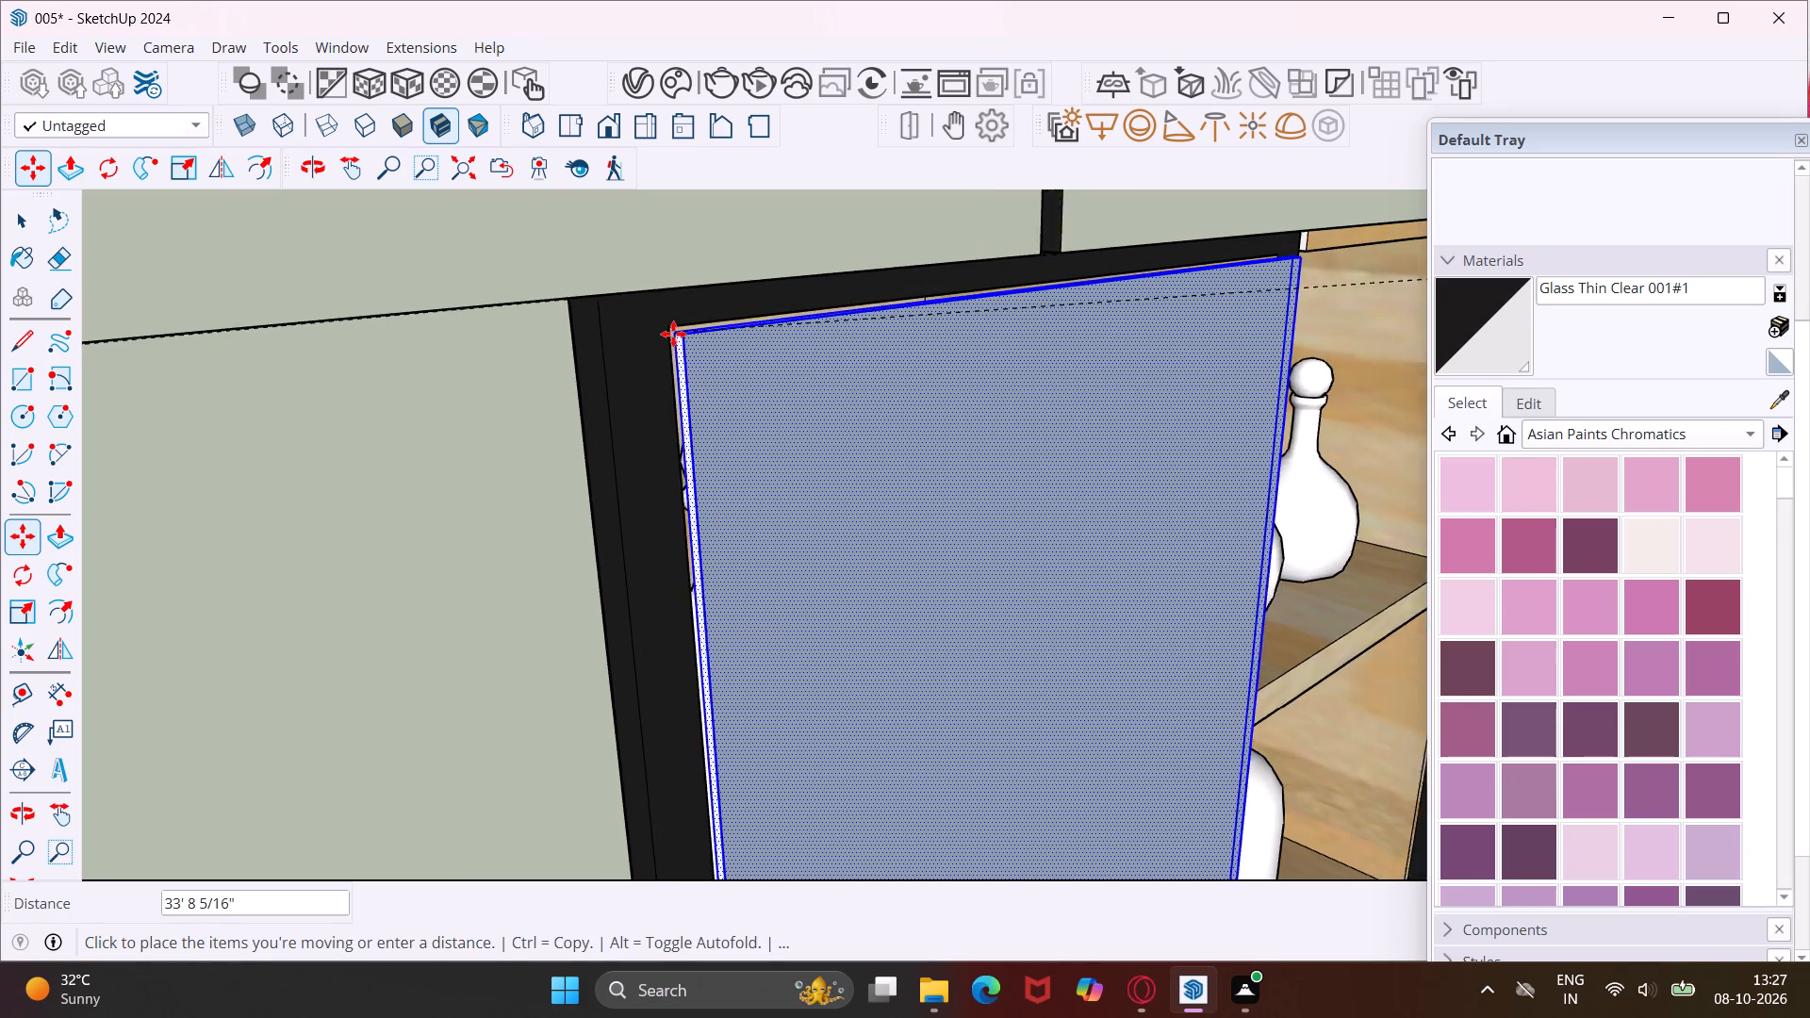
scroll(673, 334, "up", 3)
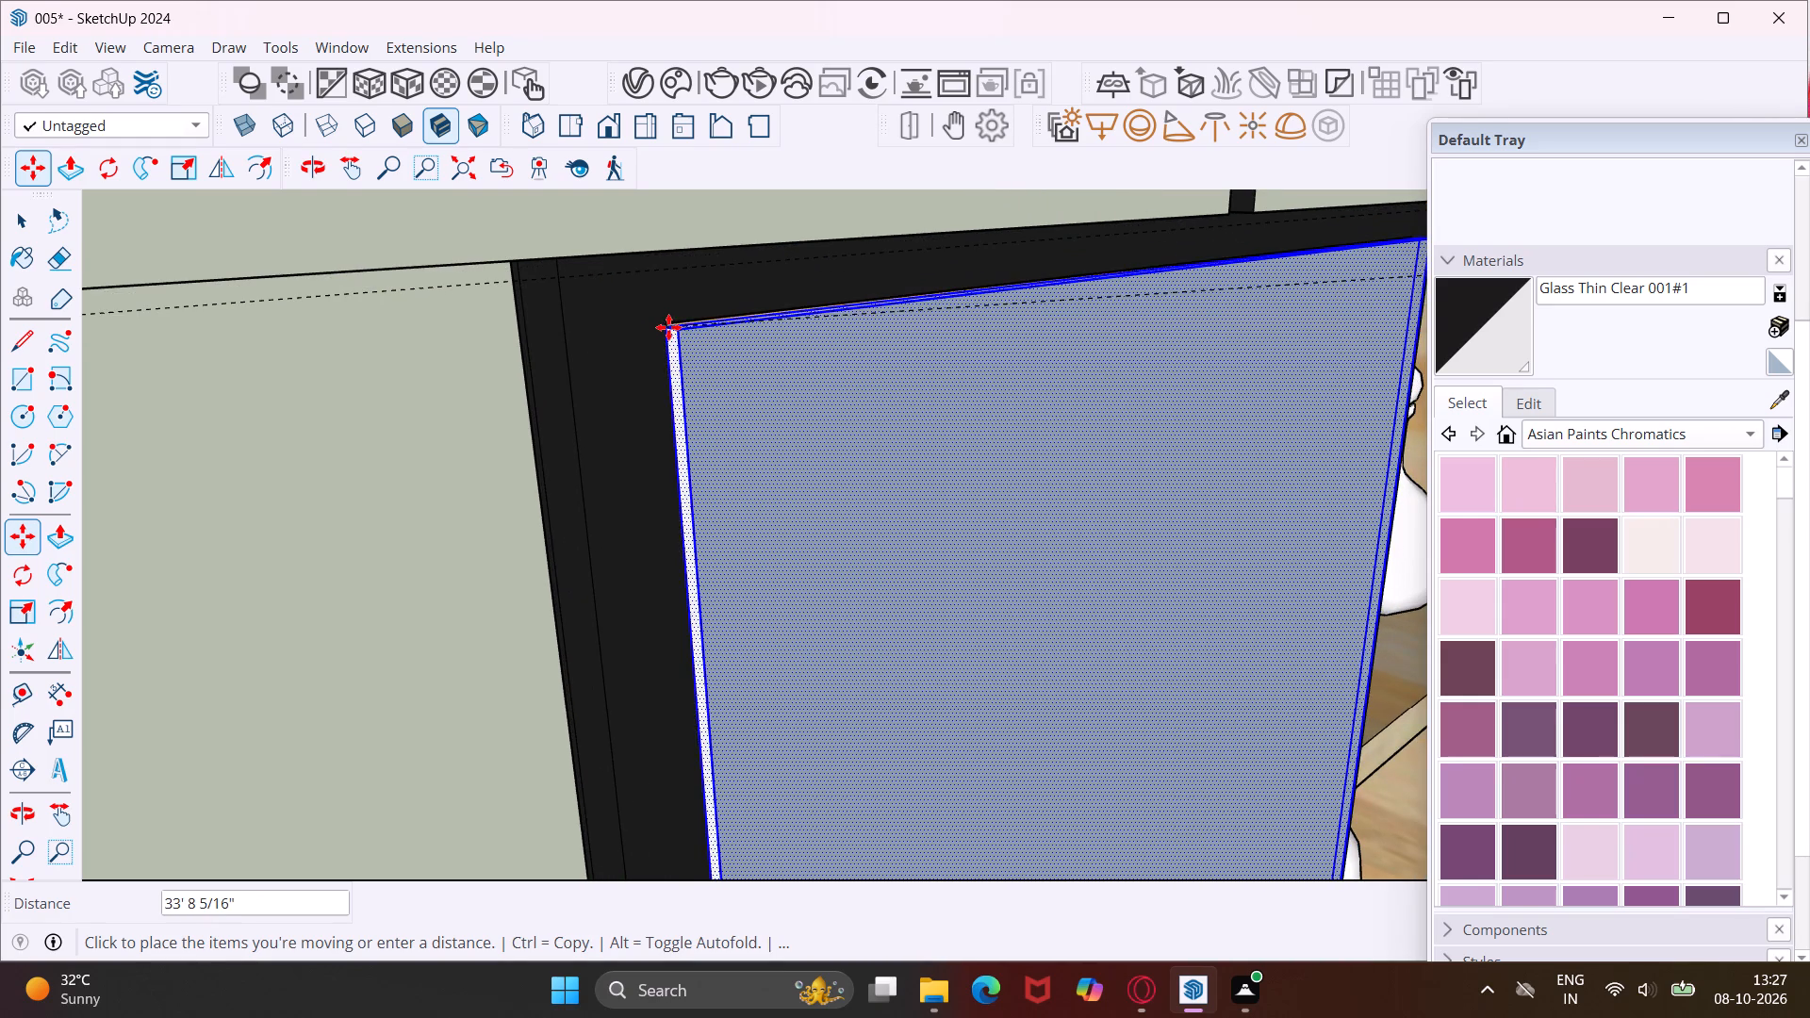
scroll(668, 320, "up", 3)
left_click(668, 320)
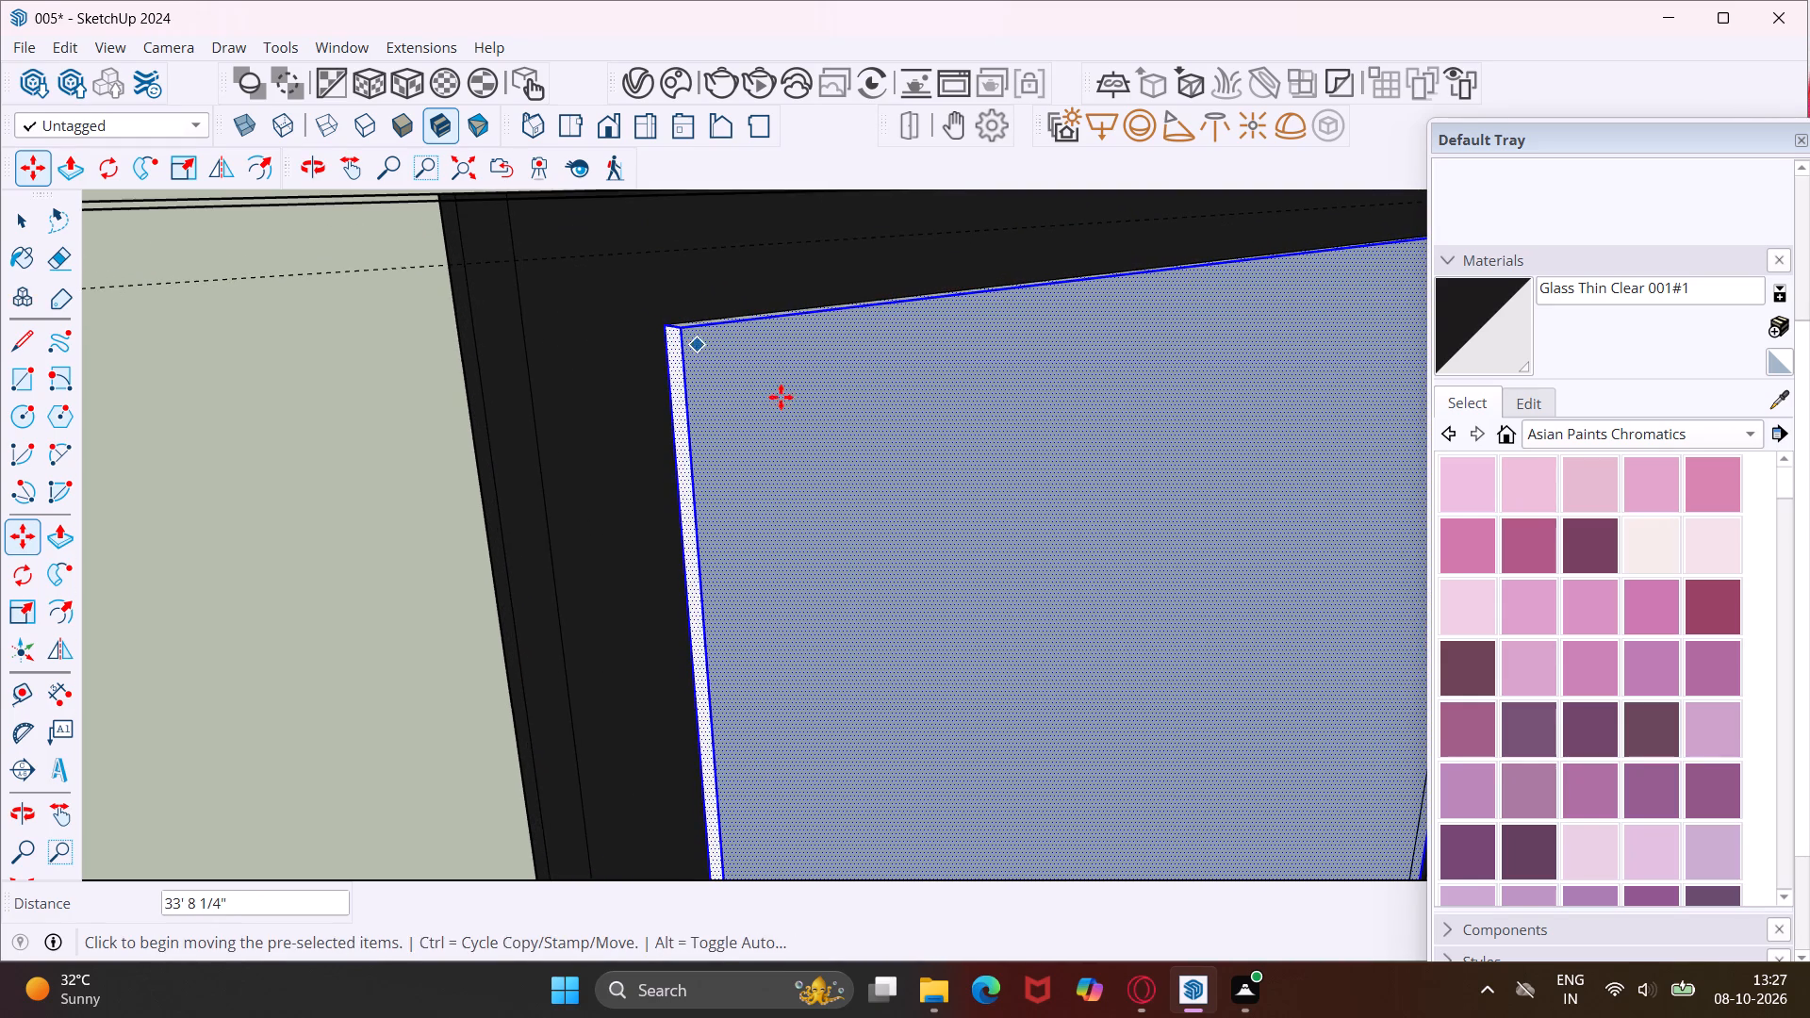
Examine from several angles how the glass panel sits in the black cabinet frame.
middle_click_drag(838, 389, 446, 437)
scroll(425, 436, "down", 3)
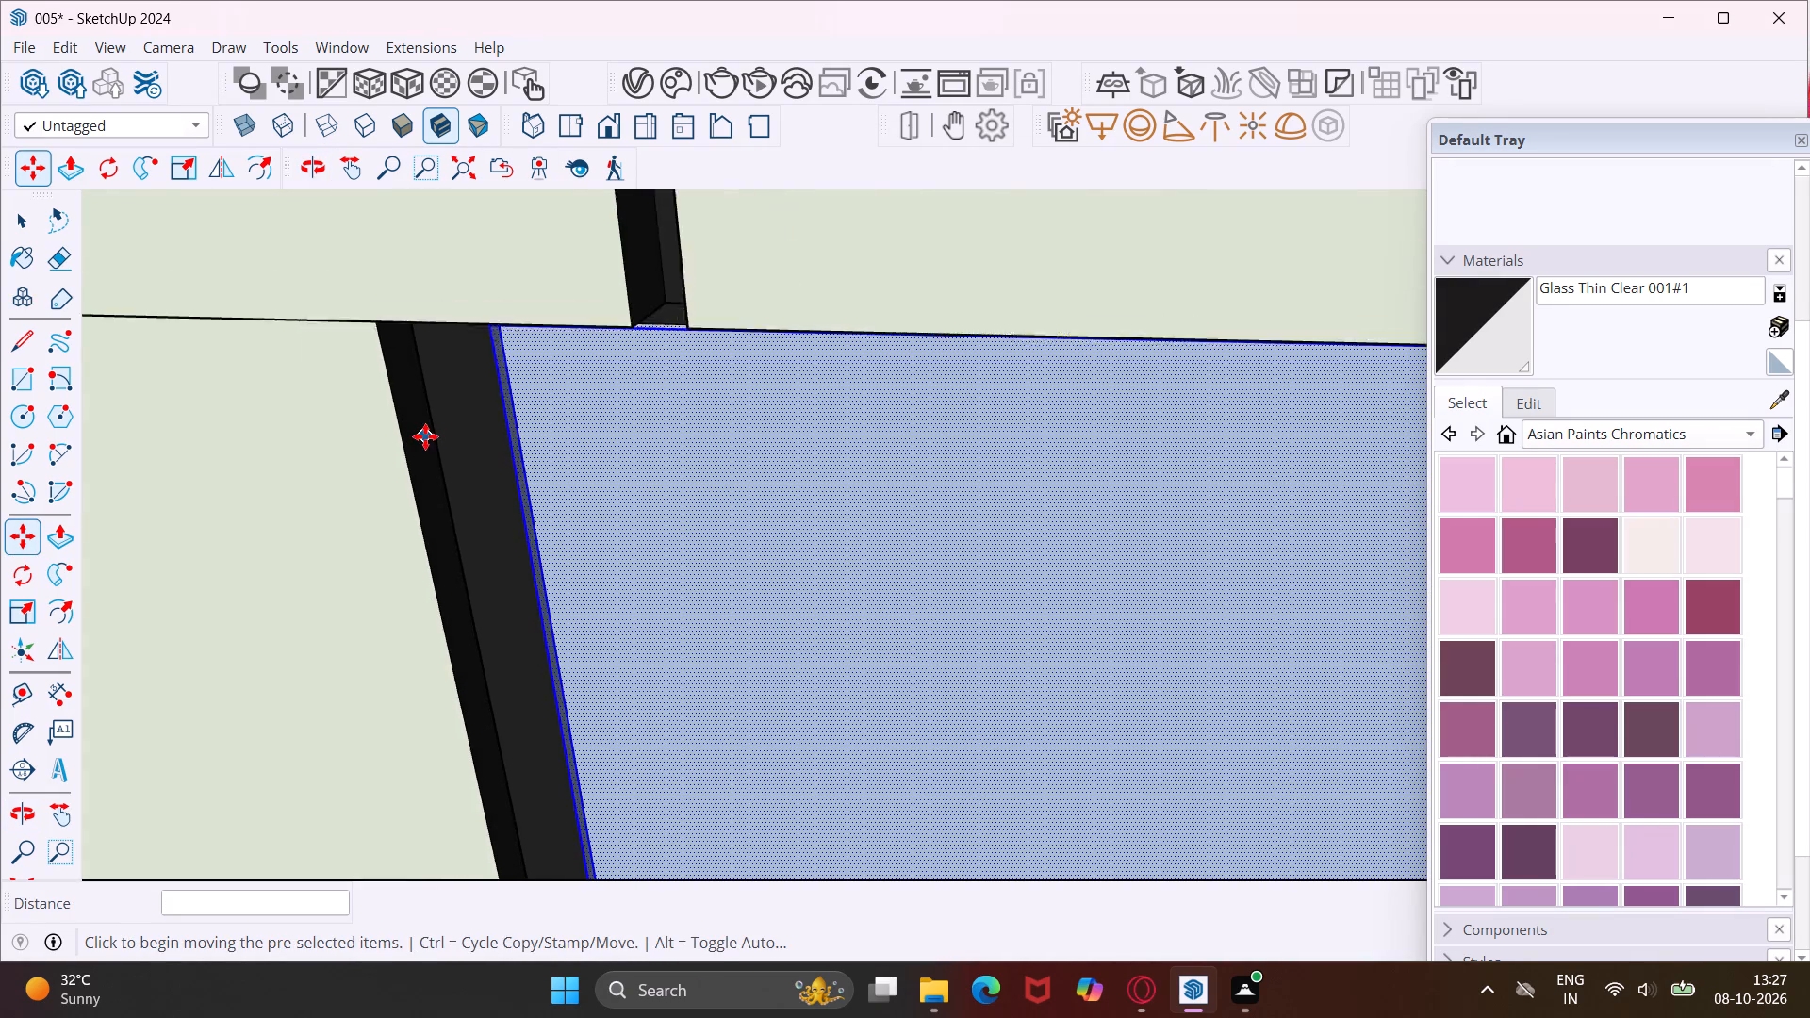
scroll(425, 436, "down", 6)
middle_click_drag(727, 562, 583, 427)
scroll(1126, 429, "down", 4)
middle_click_drag(1151, 435, 1034, 435)
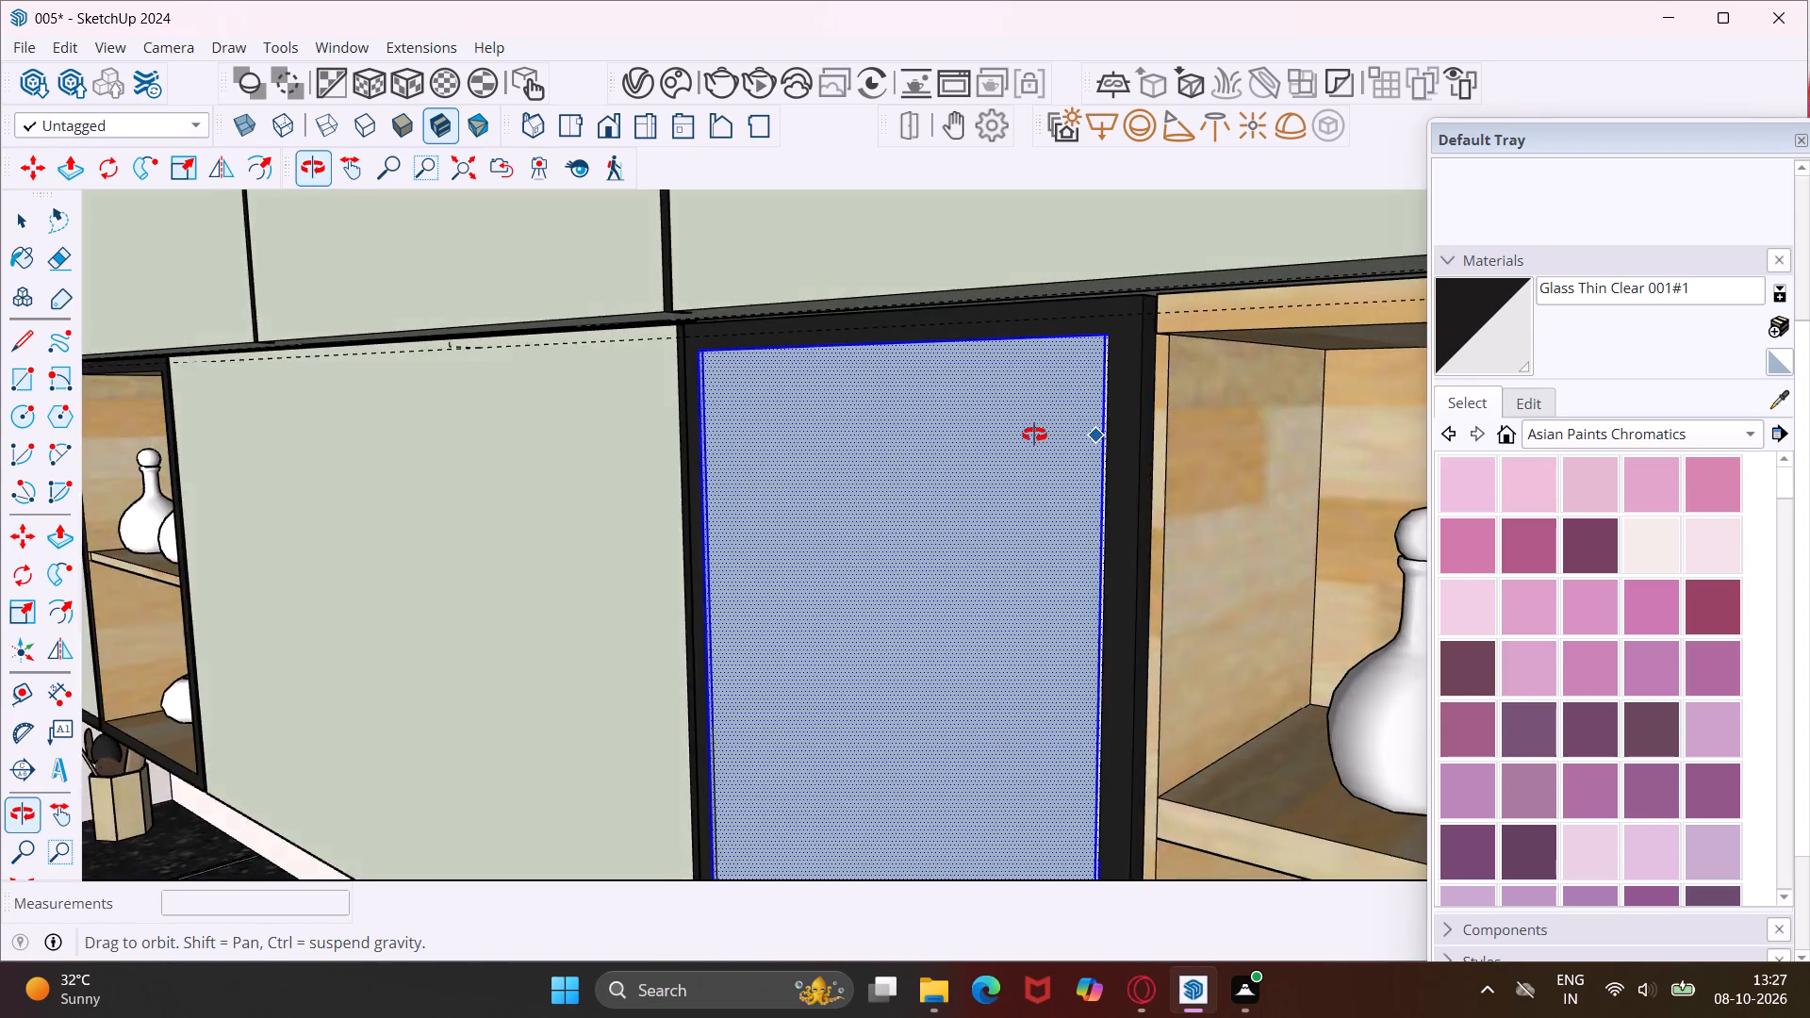
middle_click_drag(1034, 435, 965, 434)
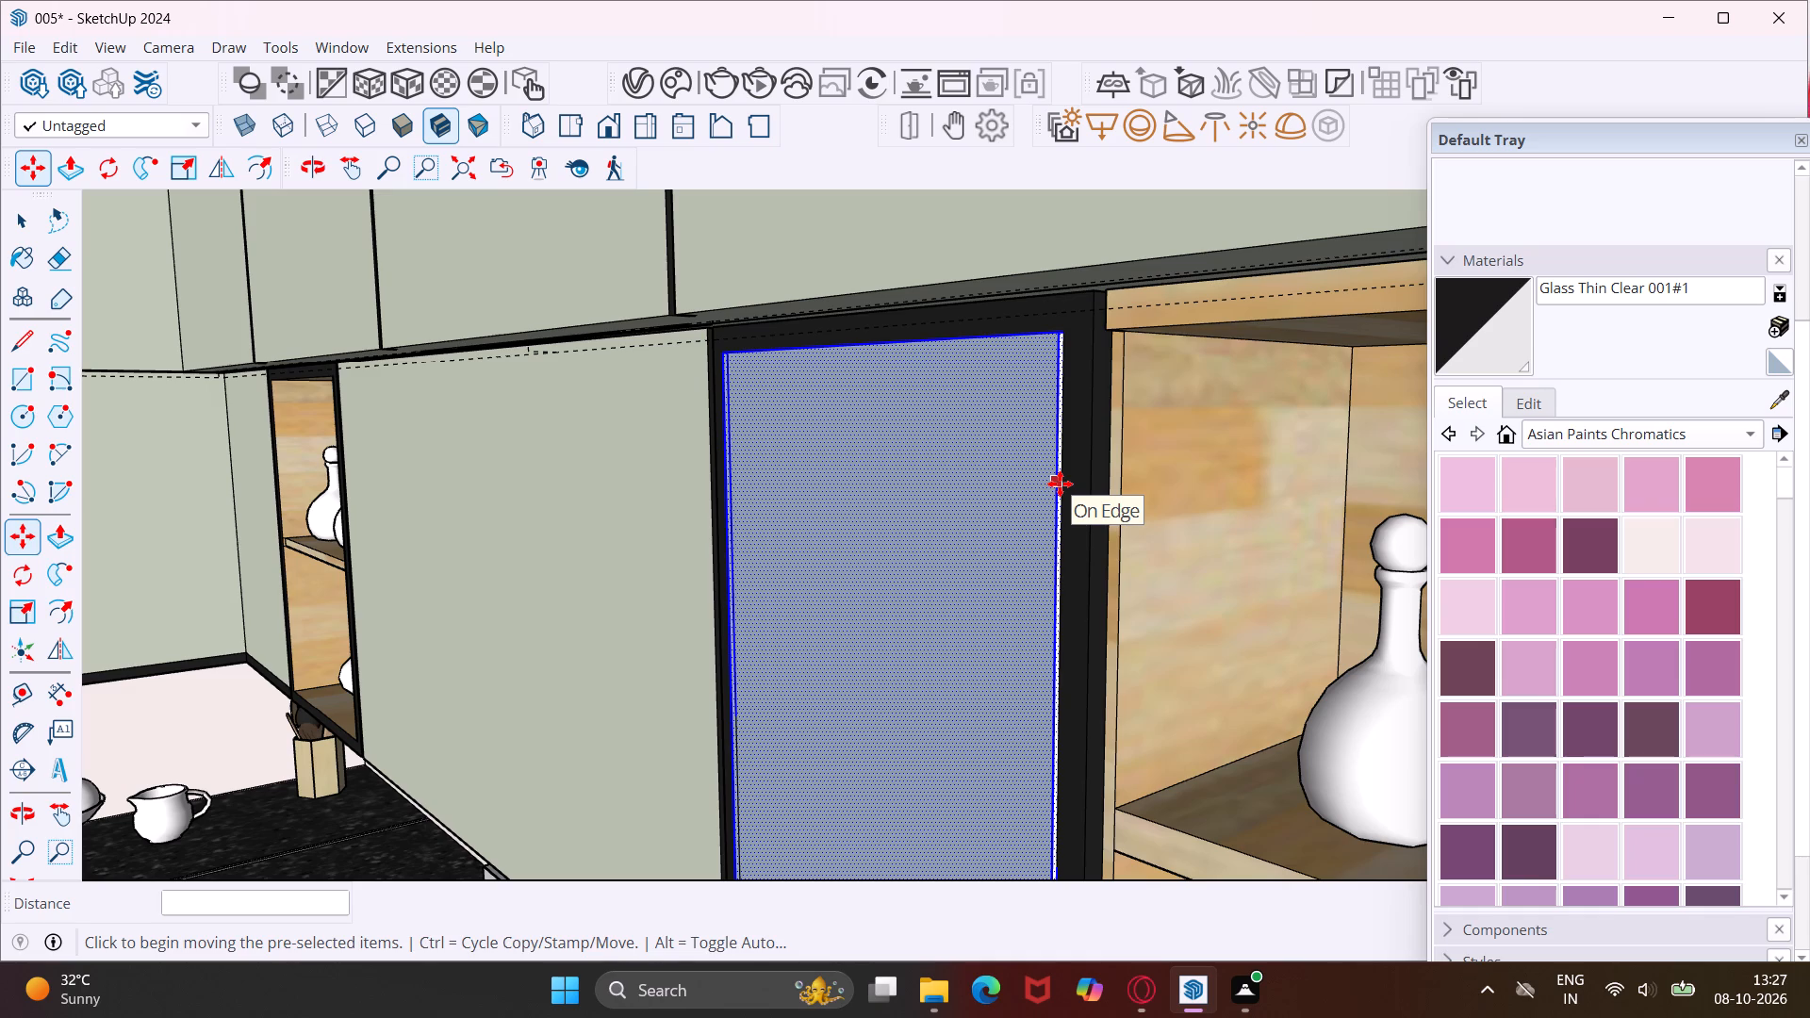
scroll(1052, 484, "down", 4)
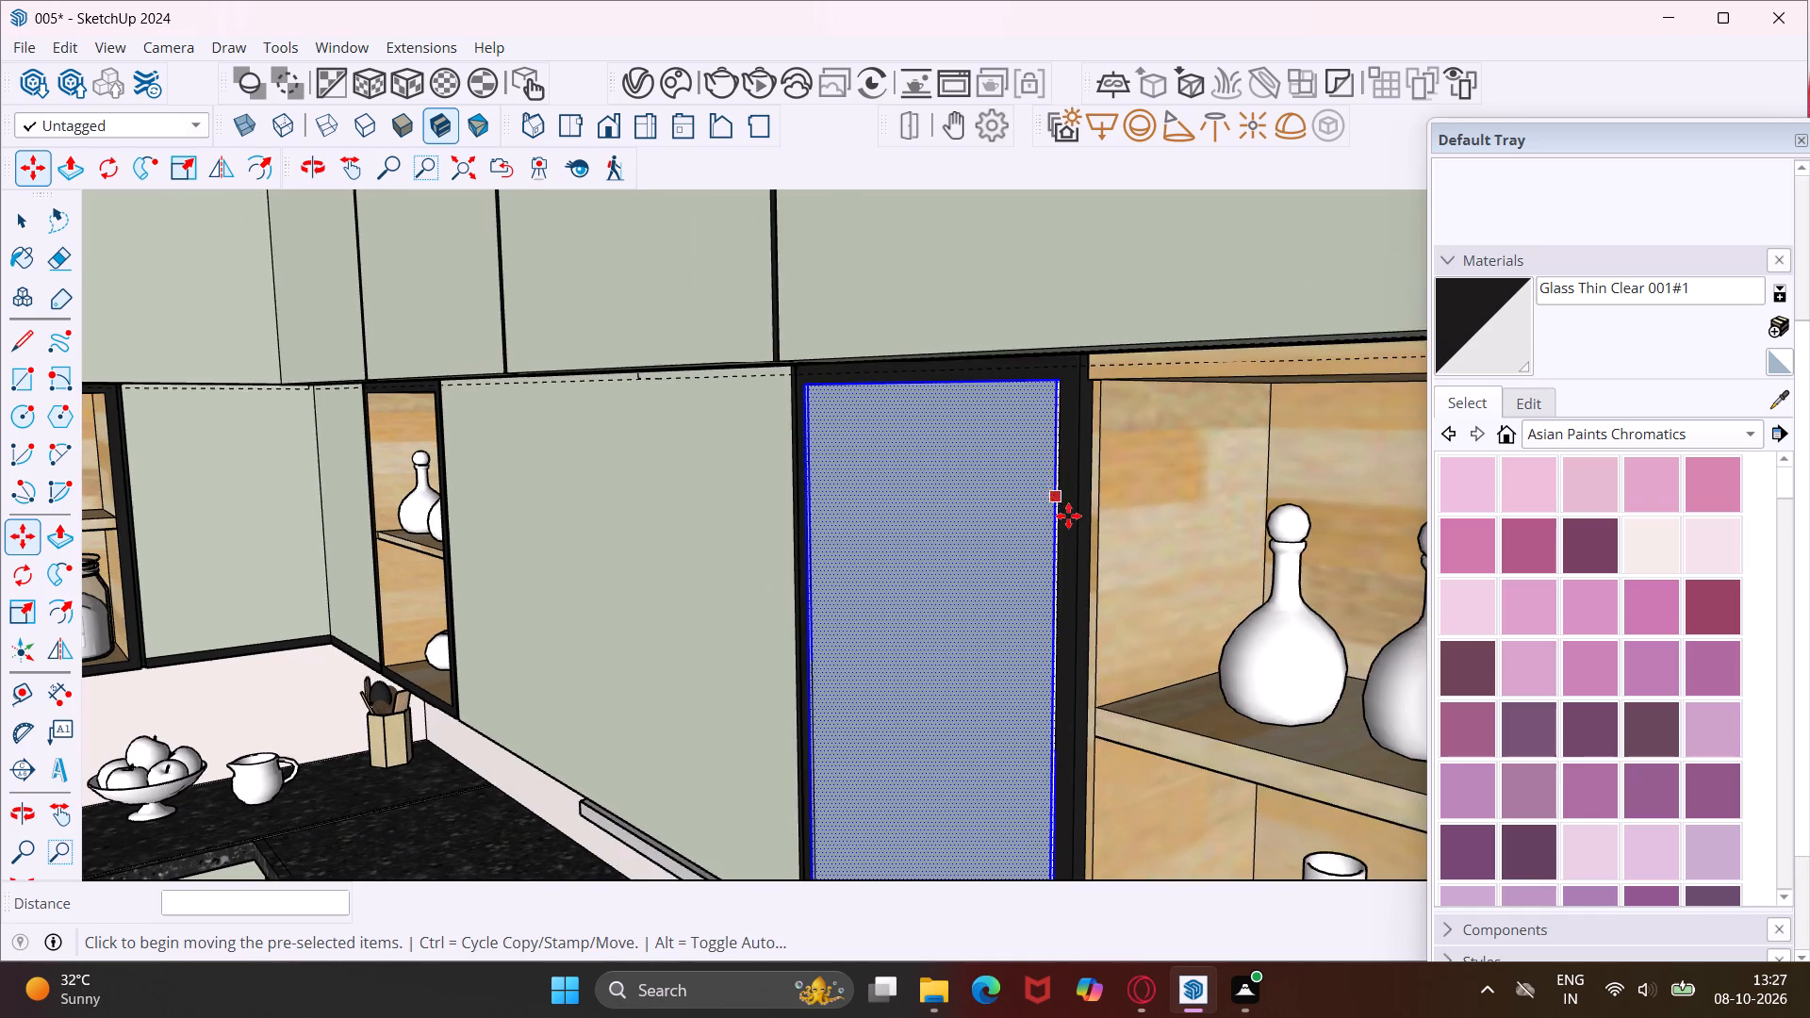
scroll(1068, 516, "down", 1)
middle_click_drag(1068, 516, 946, 494)
scroll(946, 494, "down", 7)
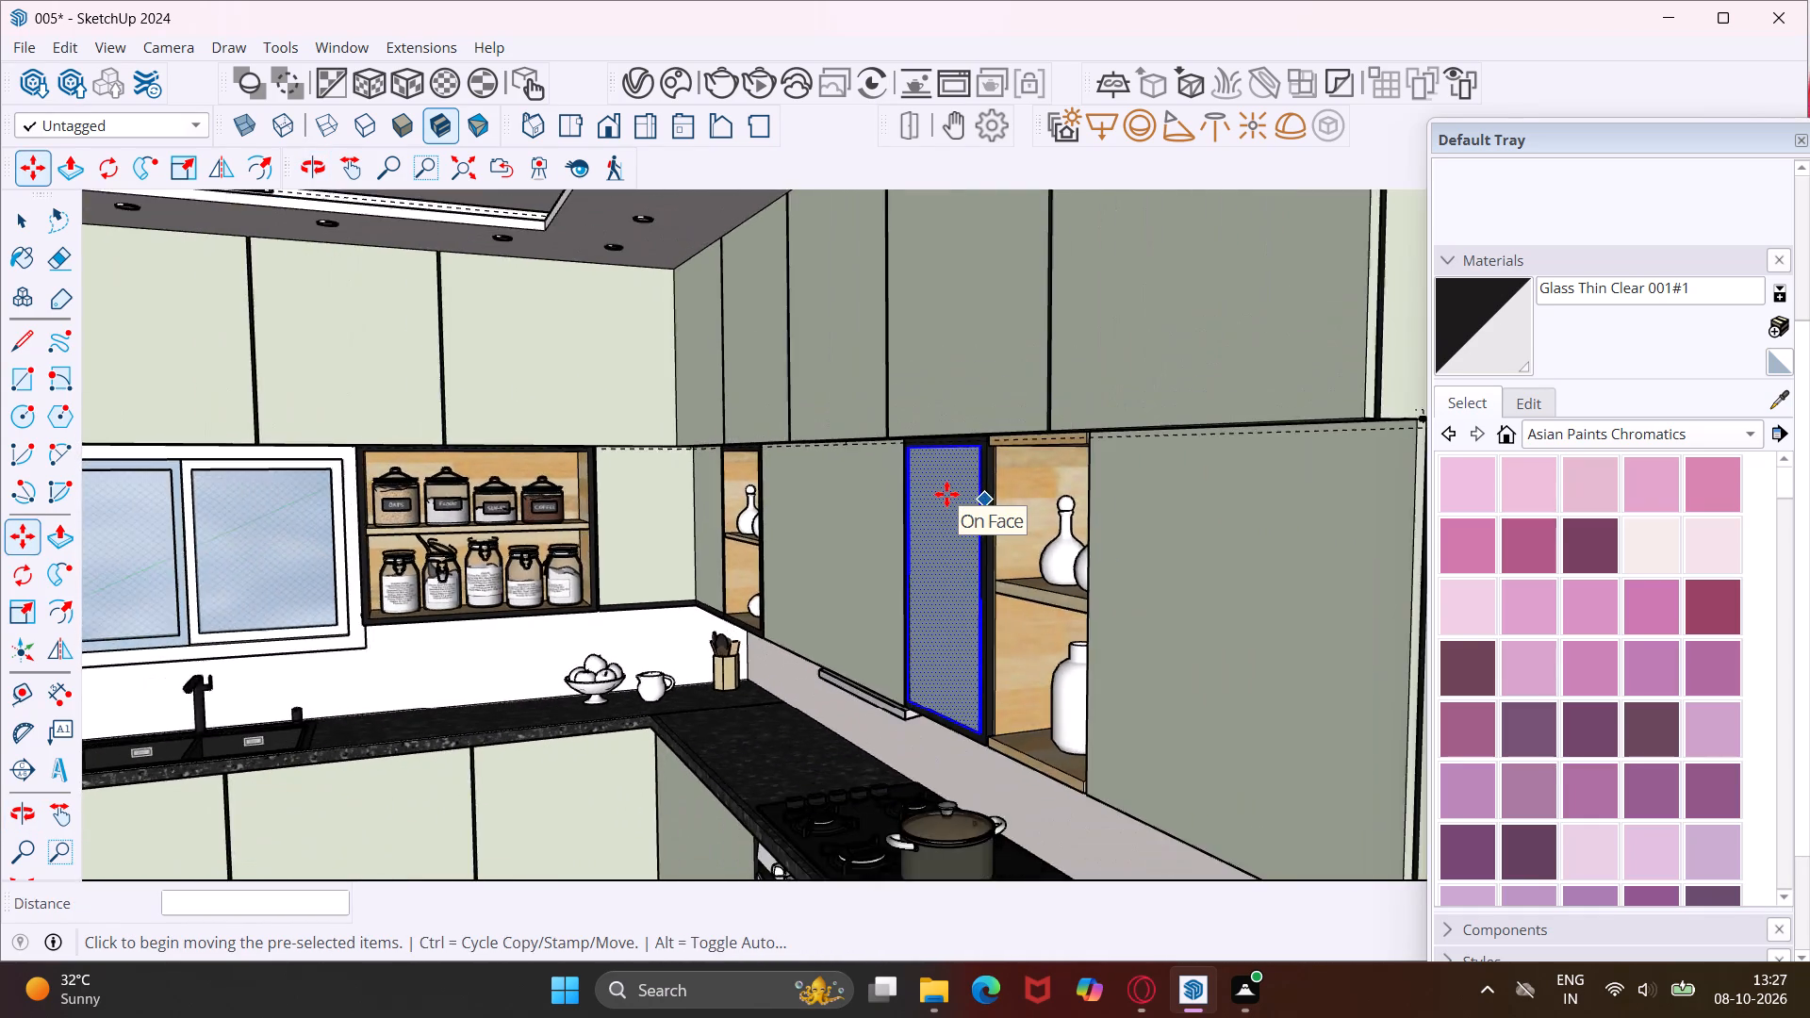
scroll(946, 494, "down", 10)
Shift the glass panel by about 3/16" within its black cabinet frame, starting from its vertical edge beside the bottle shelves.
scroll(955, 521, "up", 6)
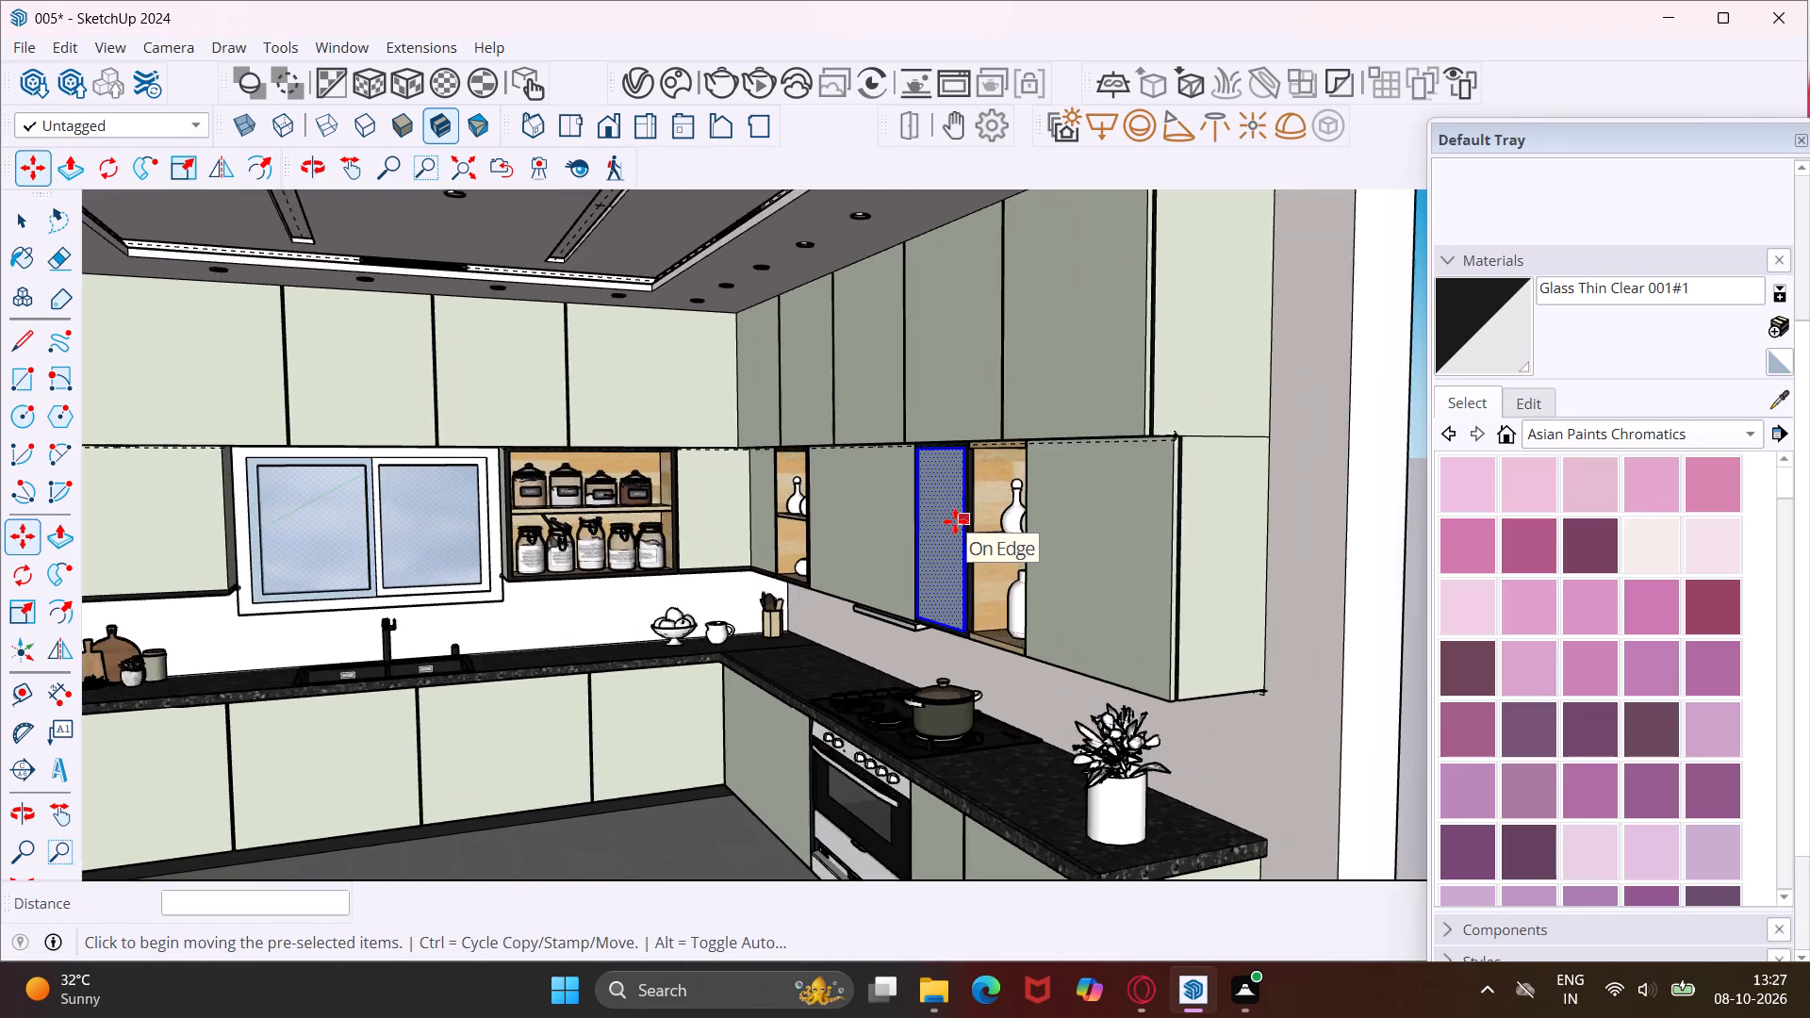
scroll(955, 521, "up", 16)
middle_click_drag(1041, 551, 970, 561)
scroll(959, 575, "up", 6)
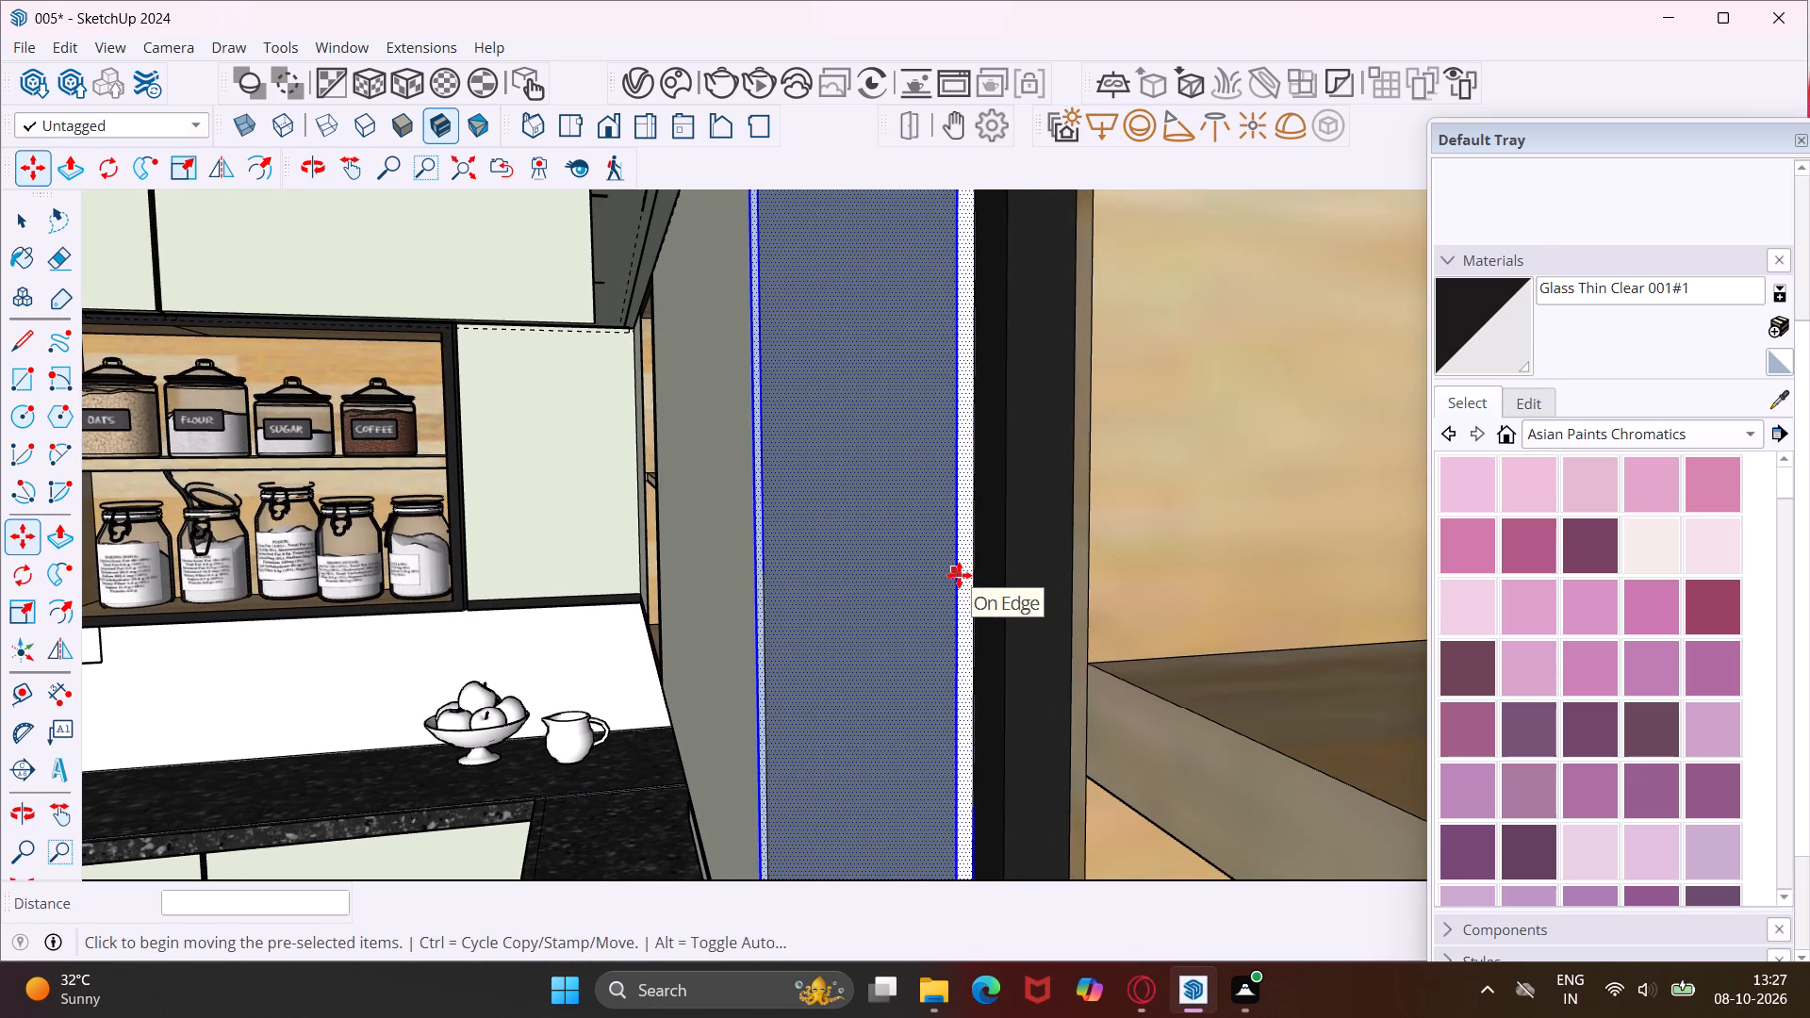
left_click(959, 575)
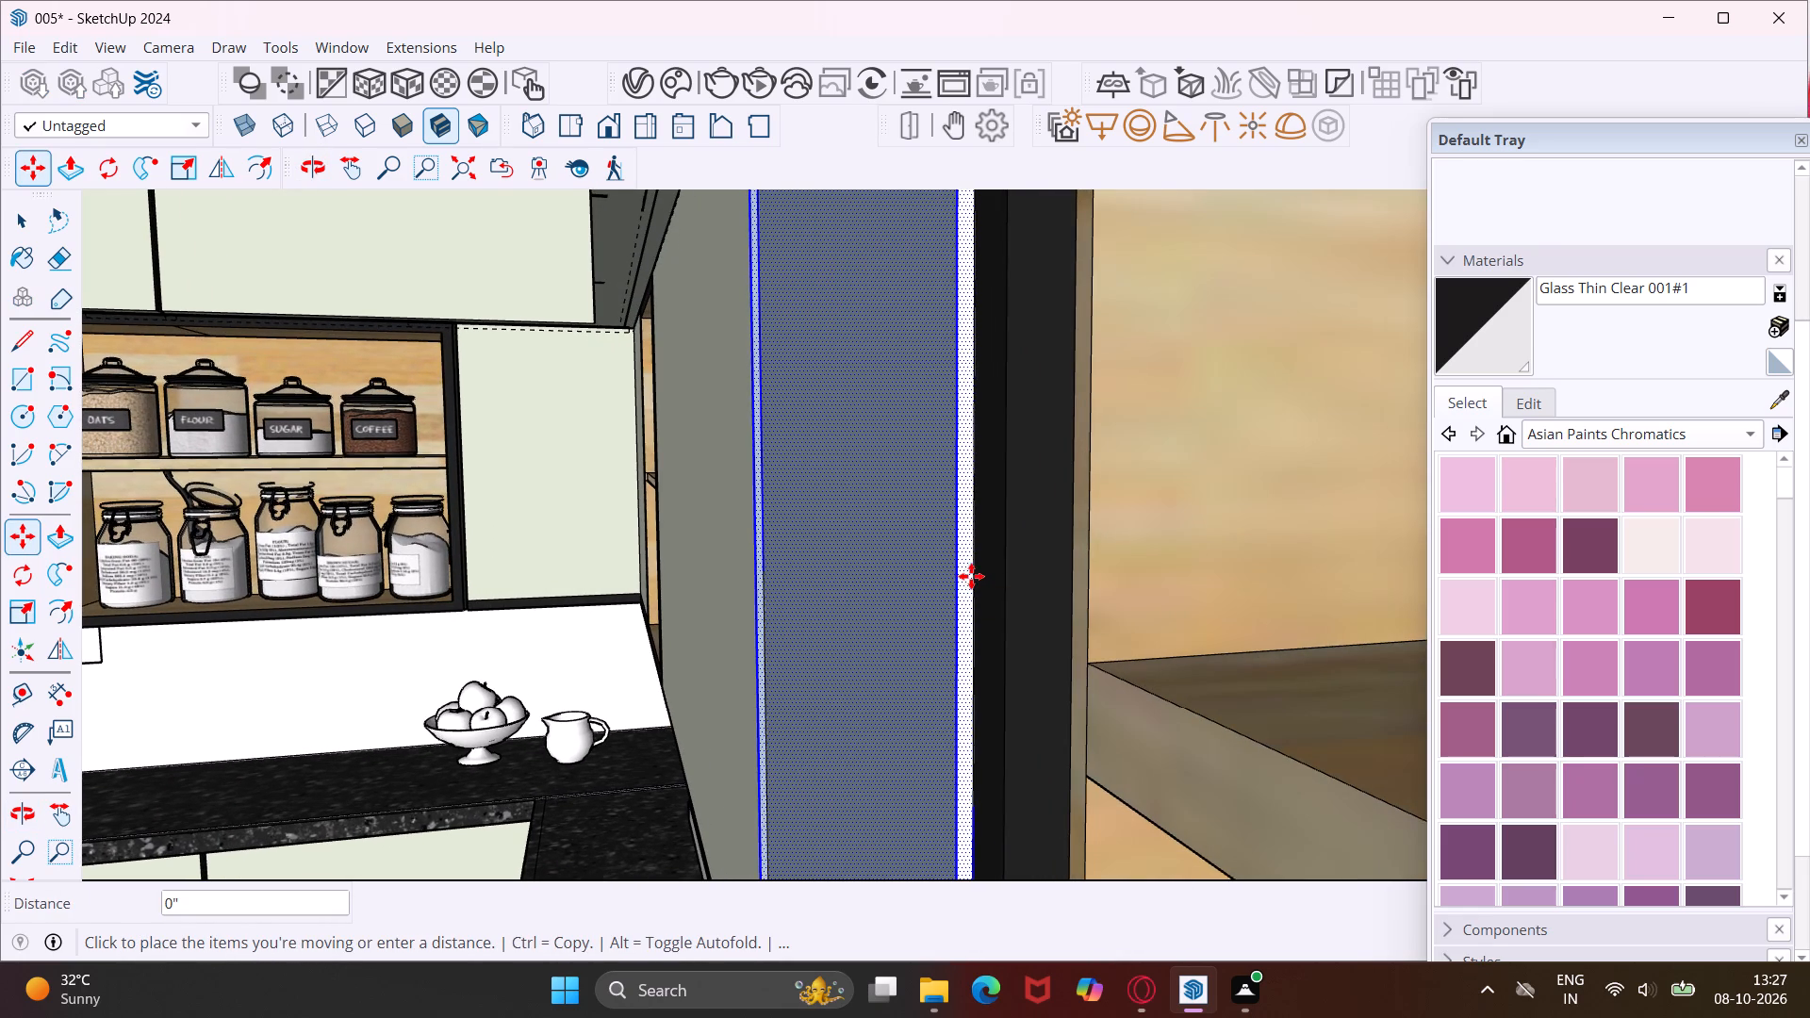
scroll(965, 584, "up", 3)
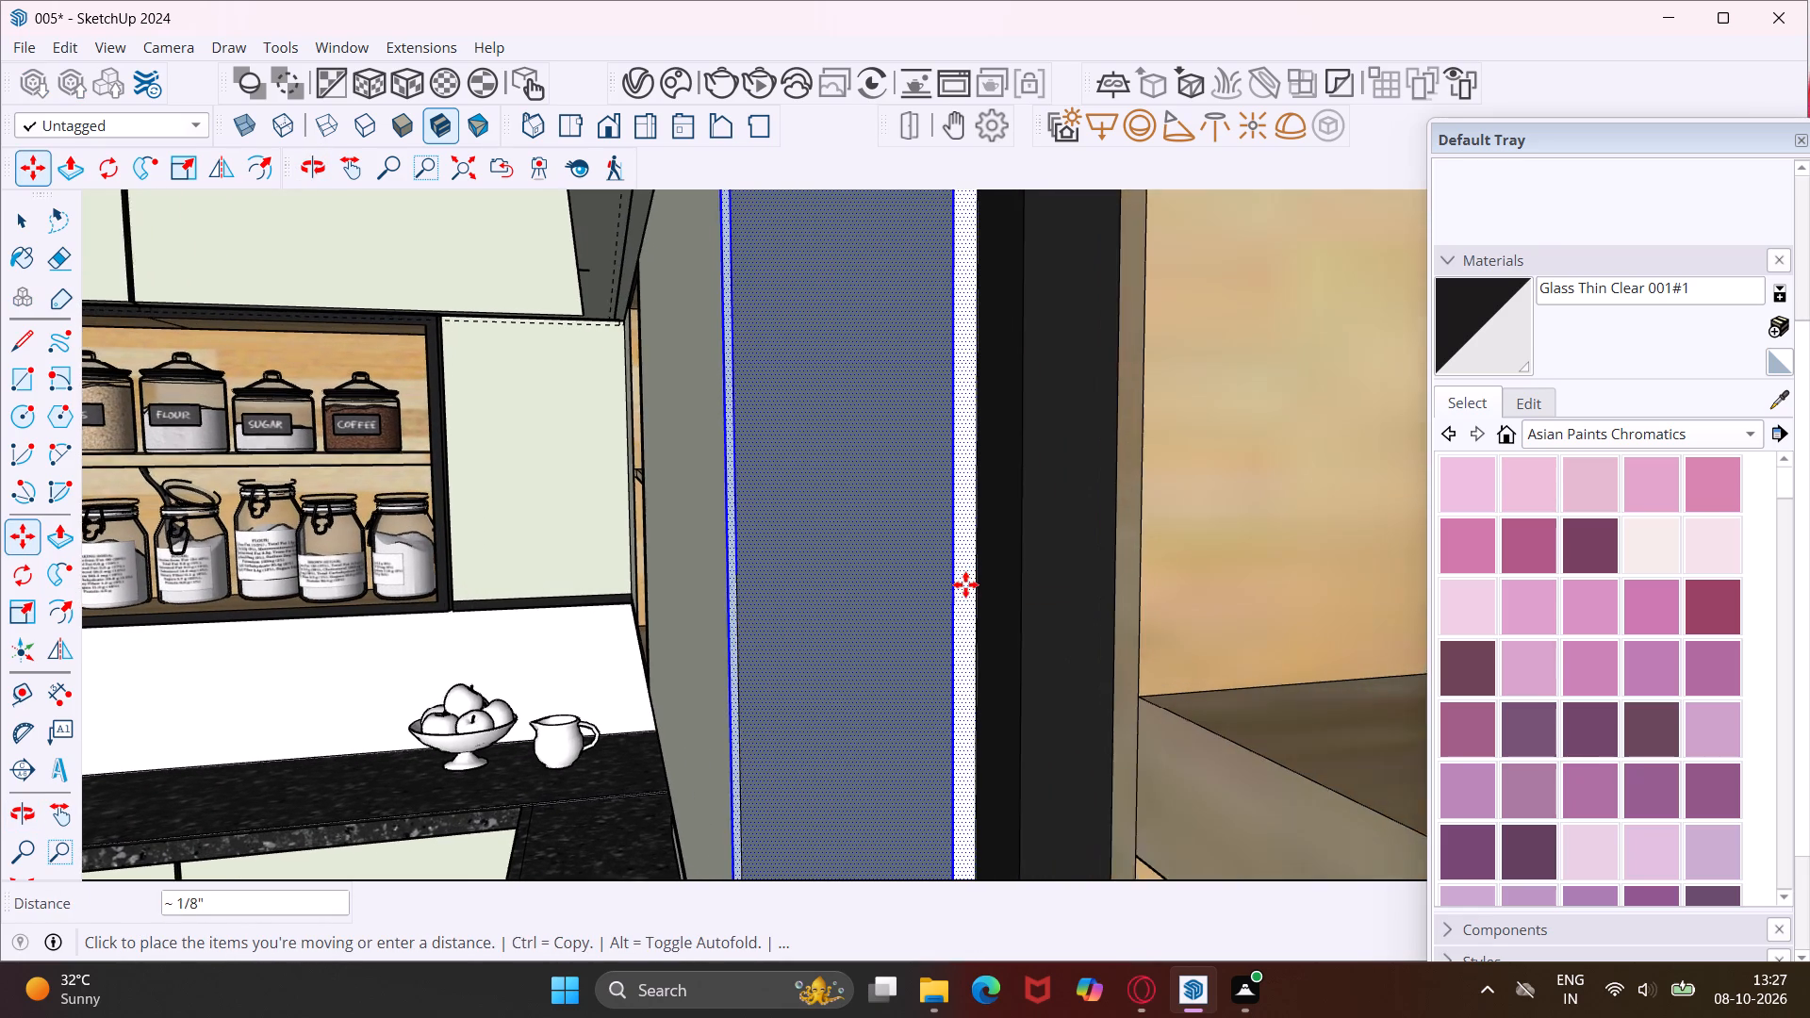
scroll(965, 584, "up", 3)
left_click(946, 602)
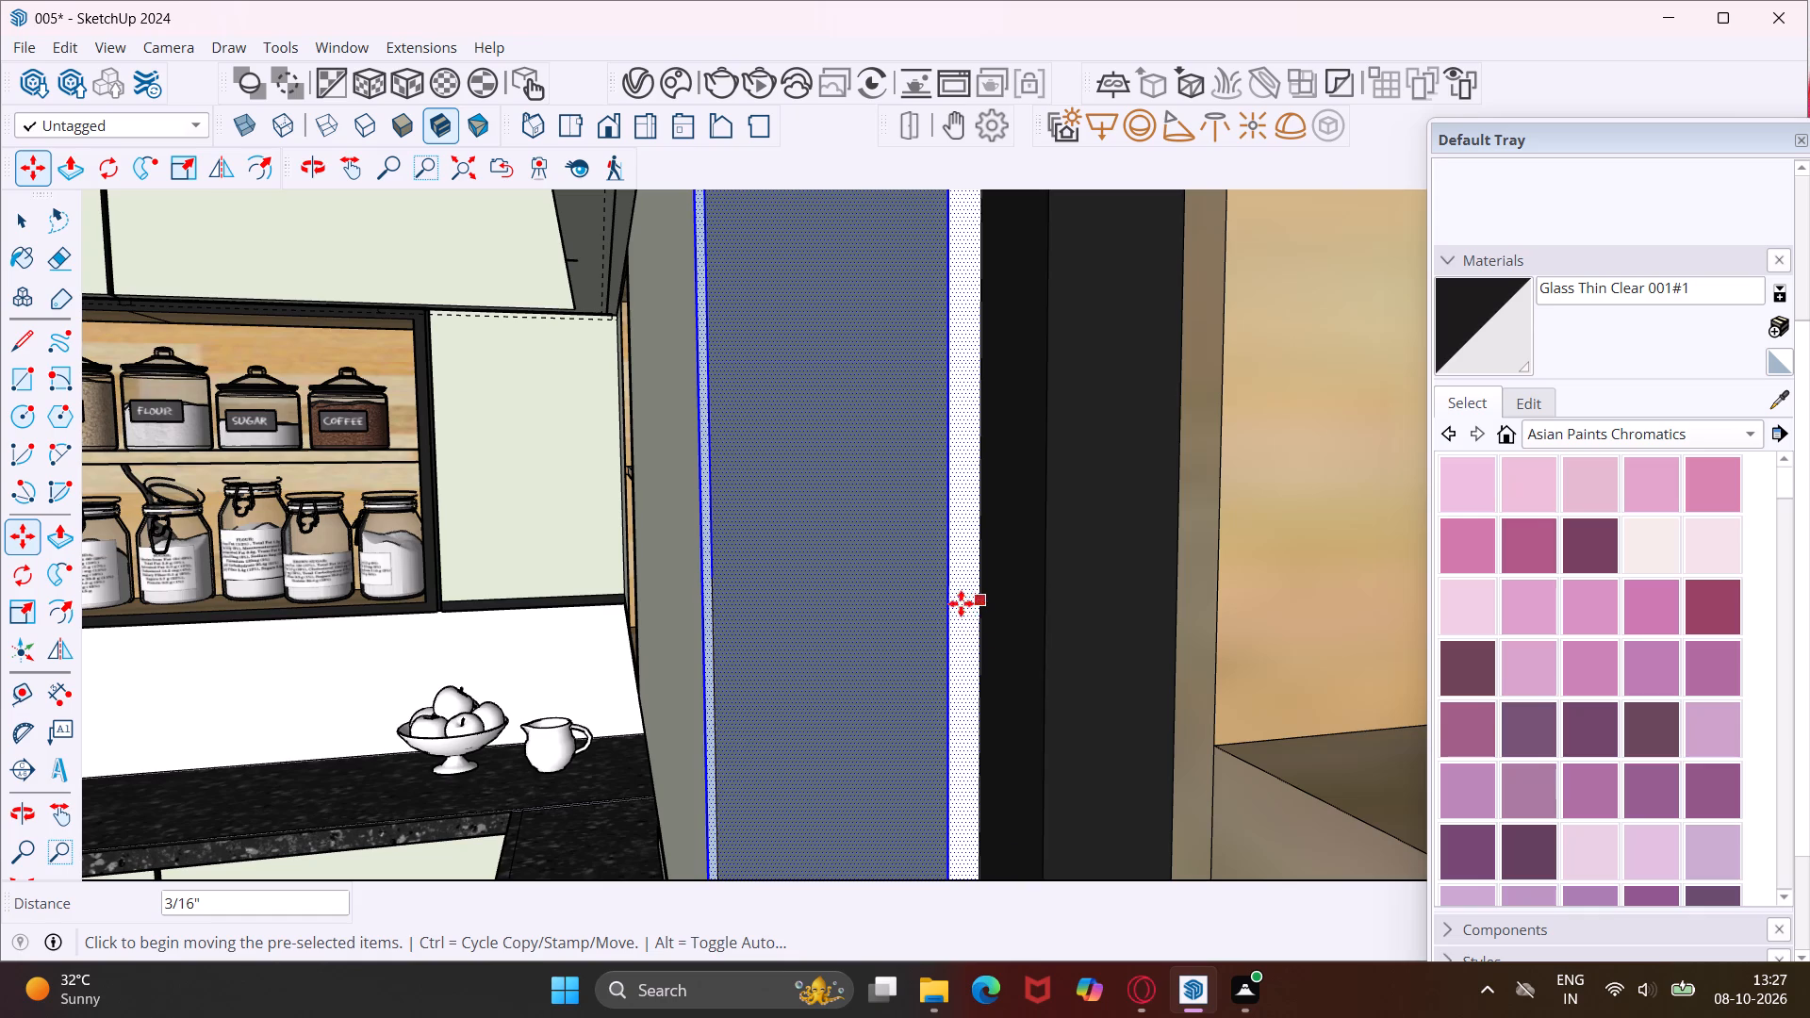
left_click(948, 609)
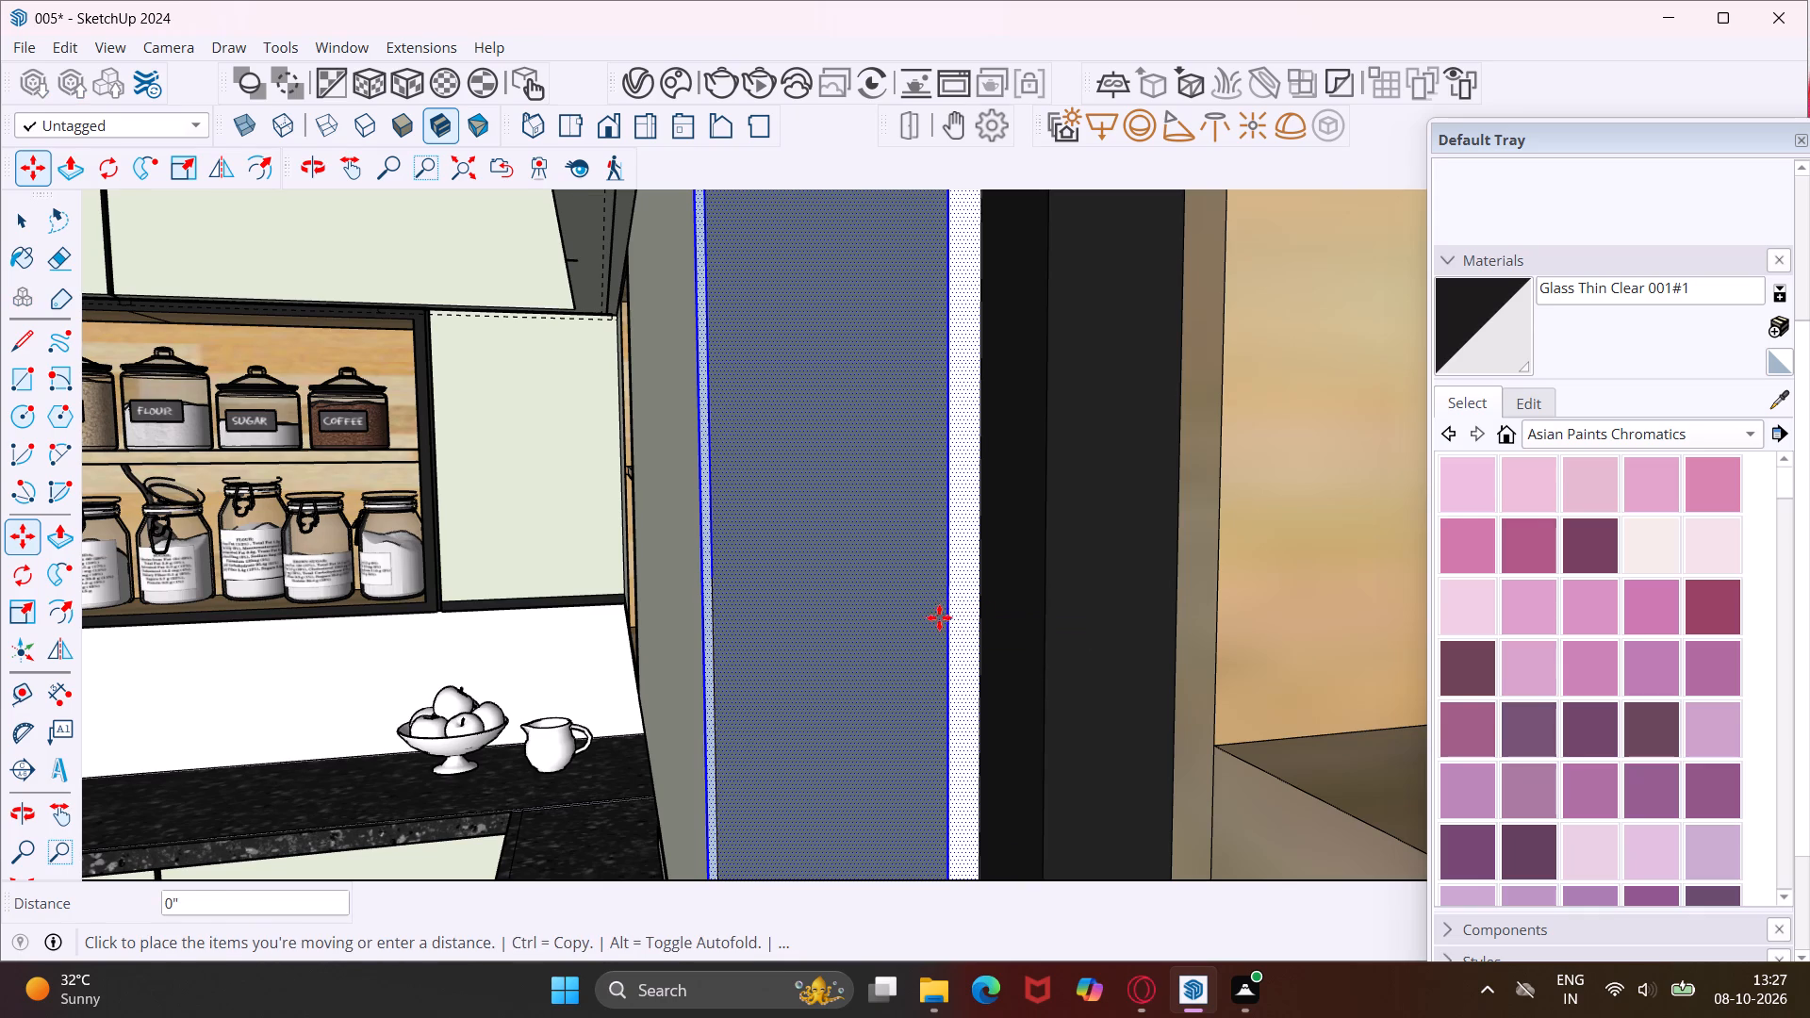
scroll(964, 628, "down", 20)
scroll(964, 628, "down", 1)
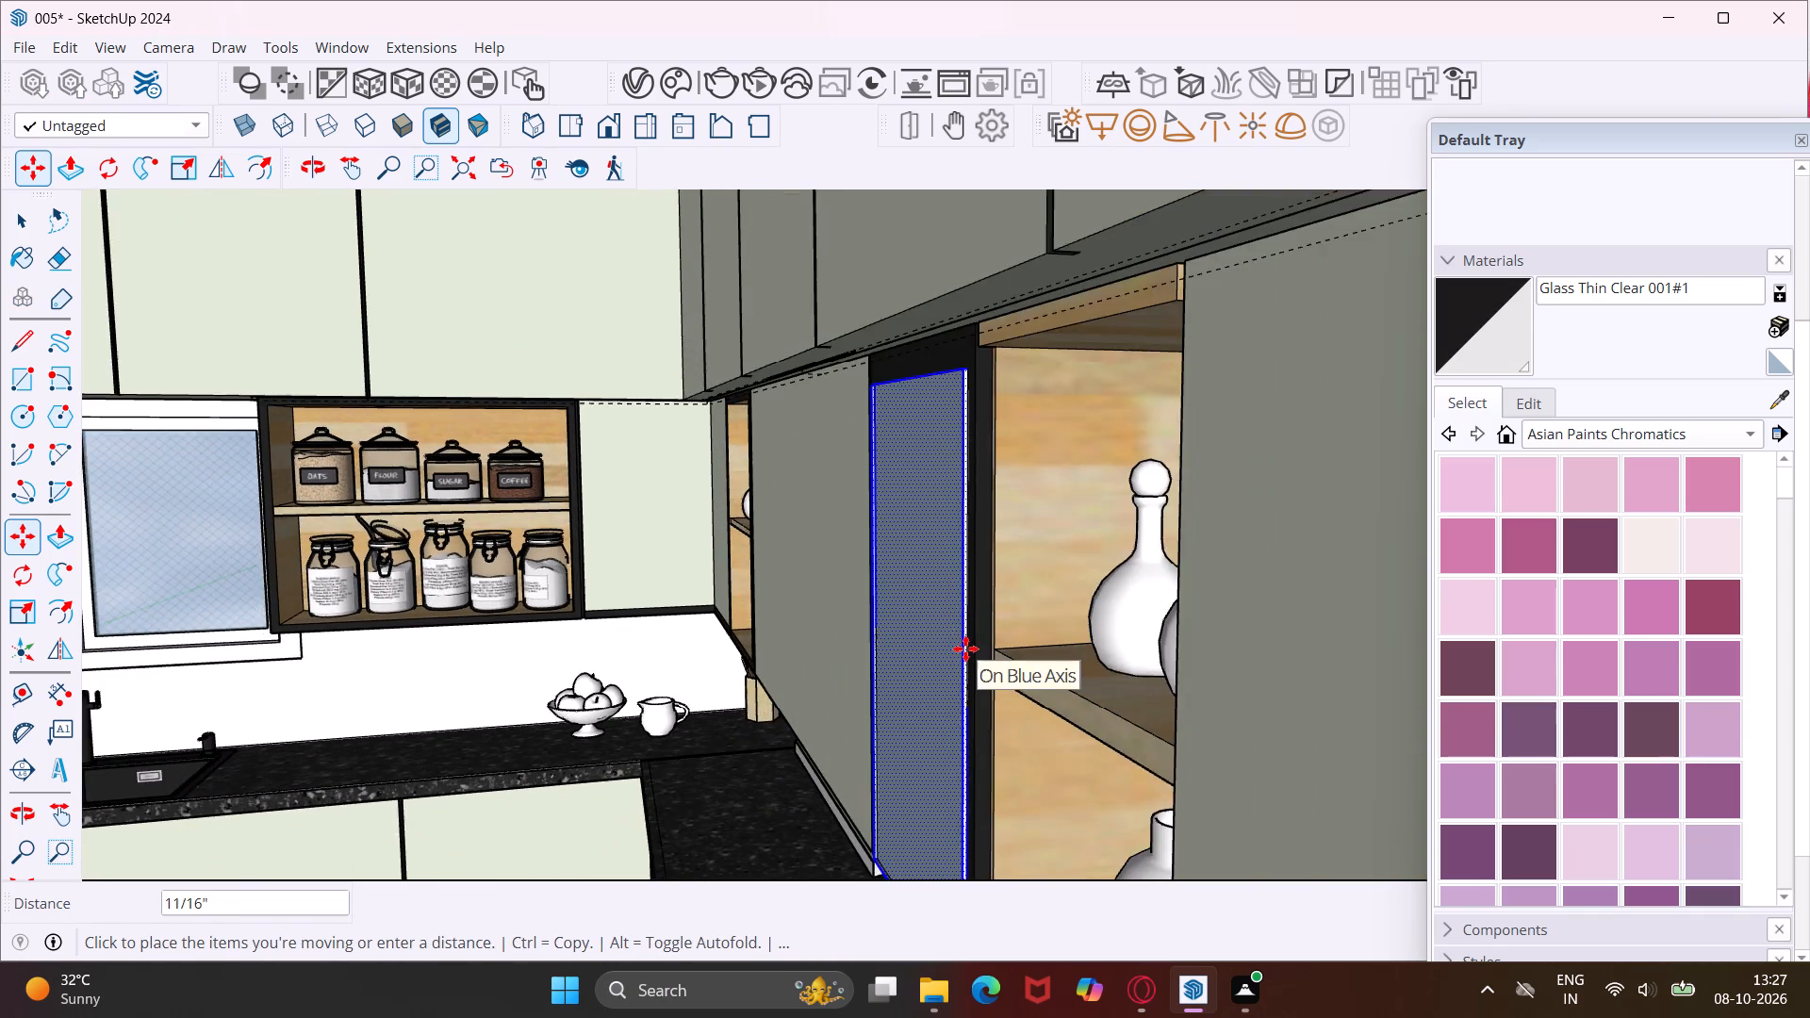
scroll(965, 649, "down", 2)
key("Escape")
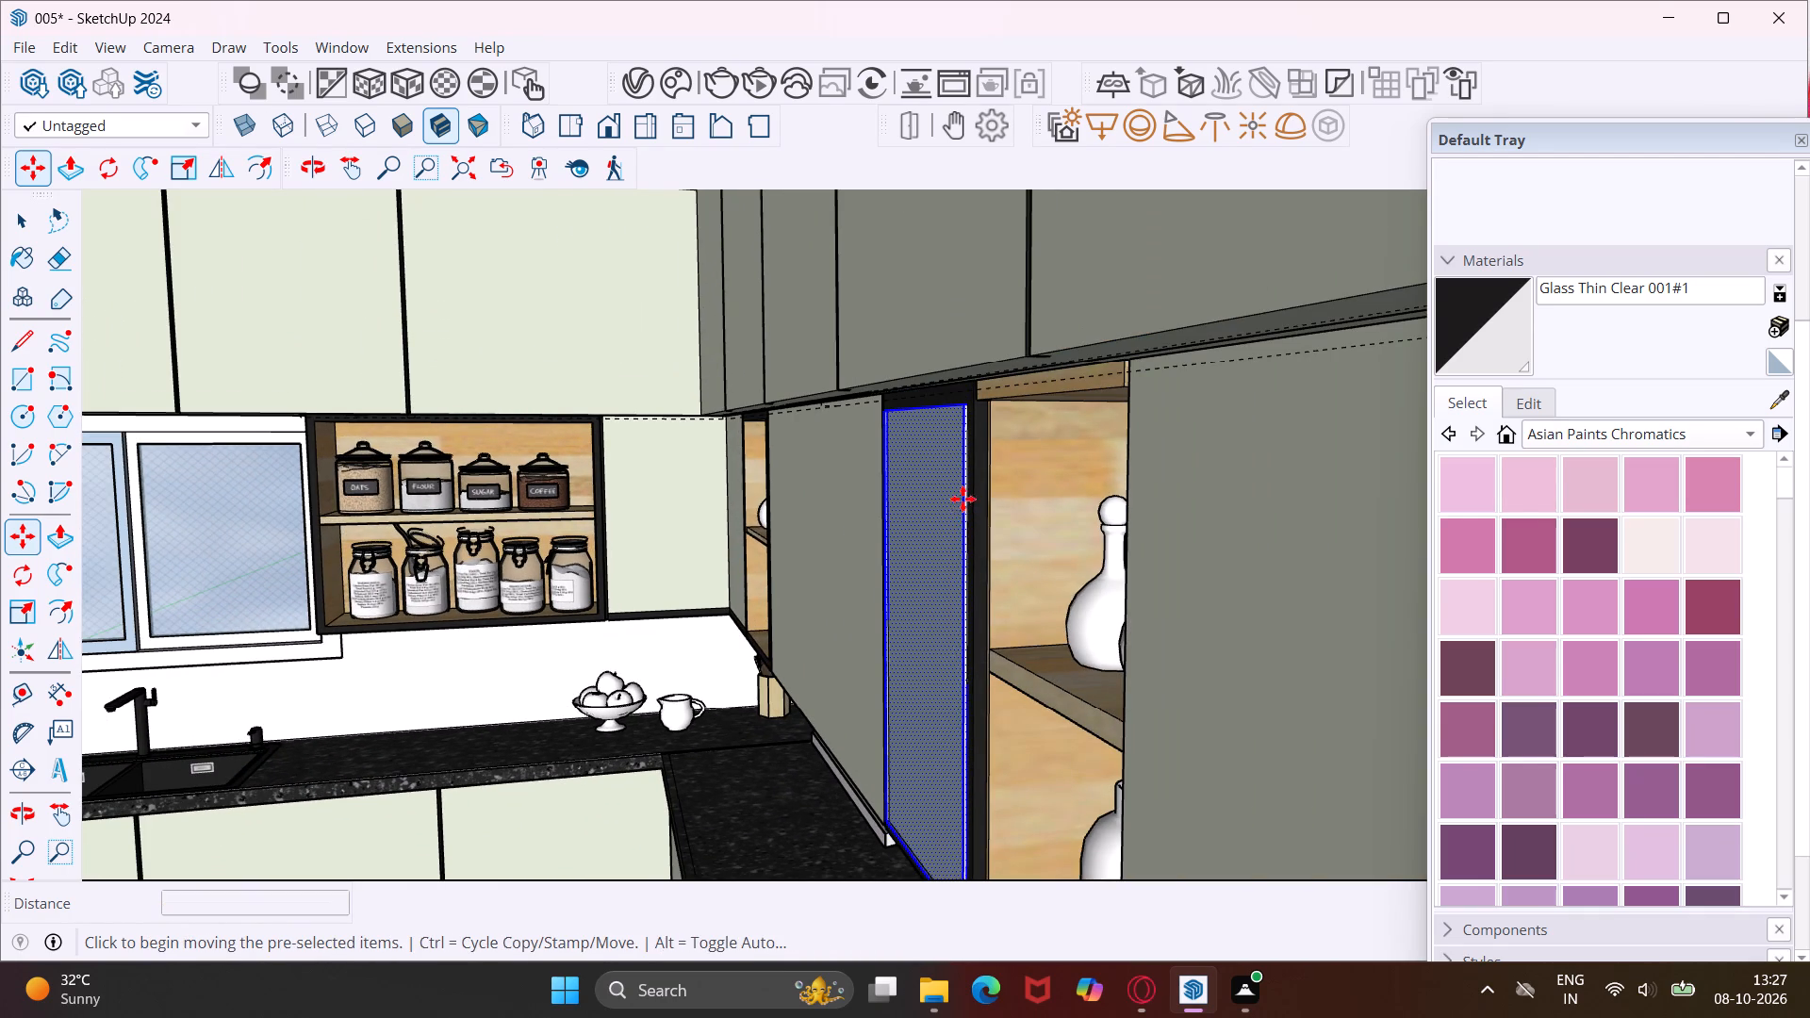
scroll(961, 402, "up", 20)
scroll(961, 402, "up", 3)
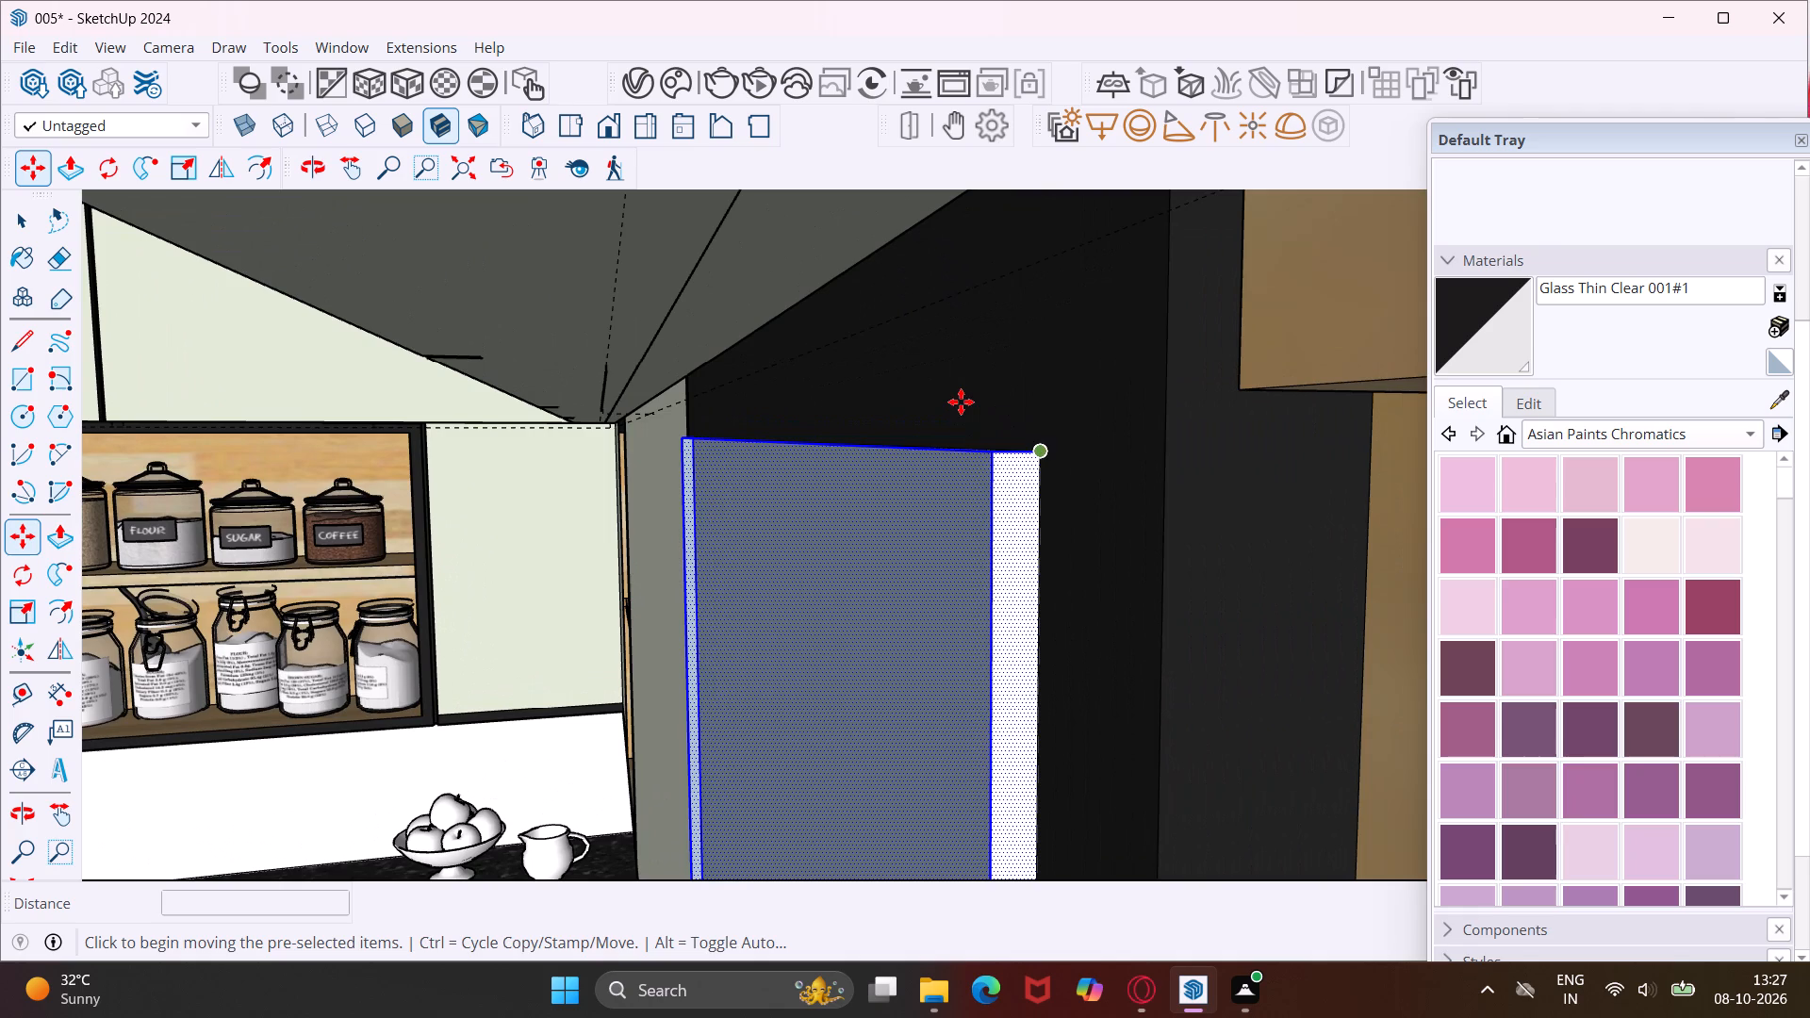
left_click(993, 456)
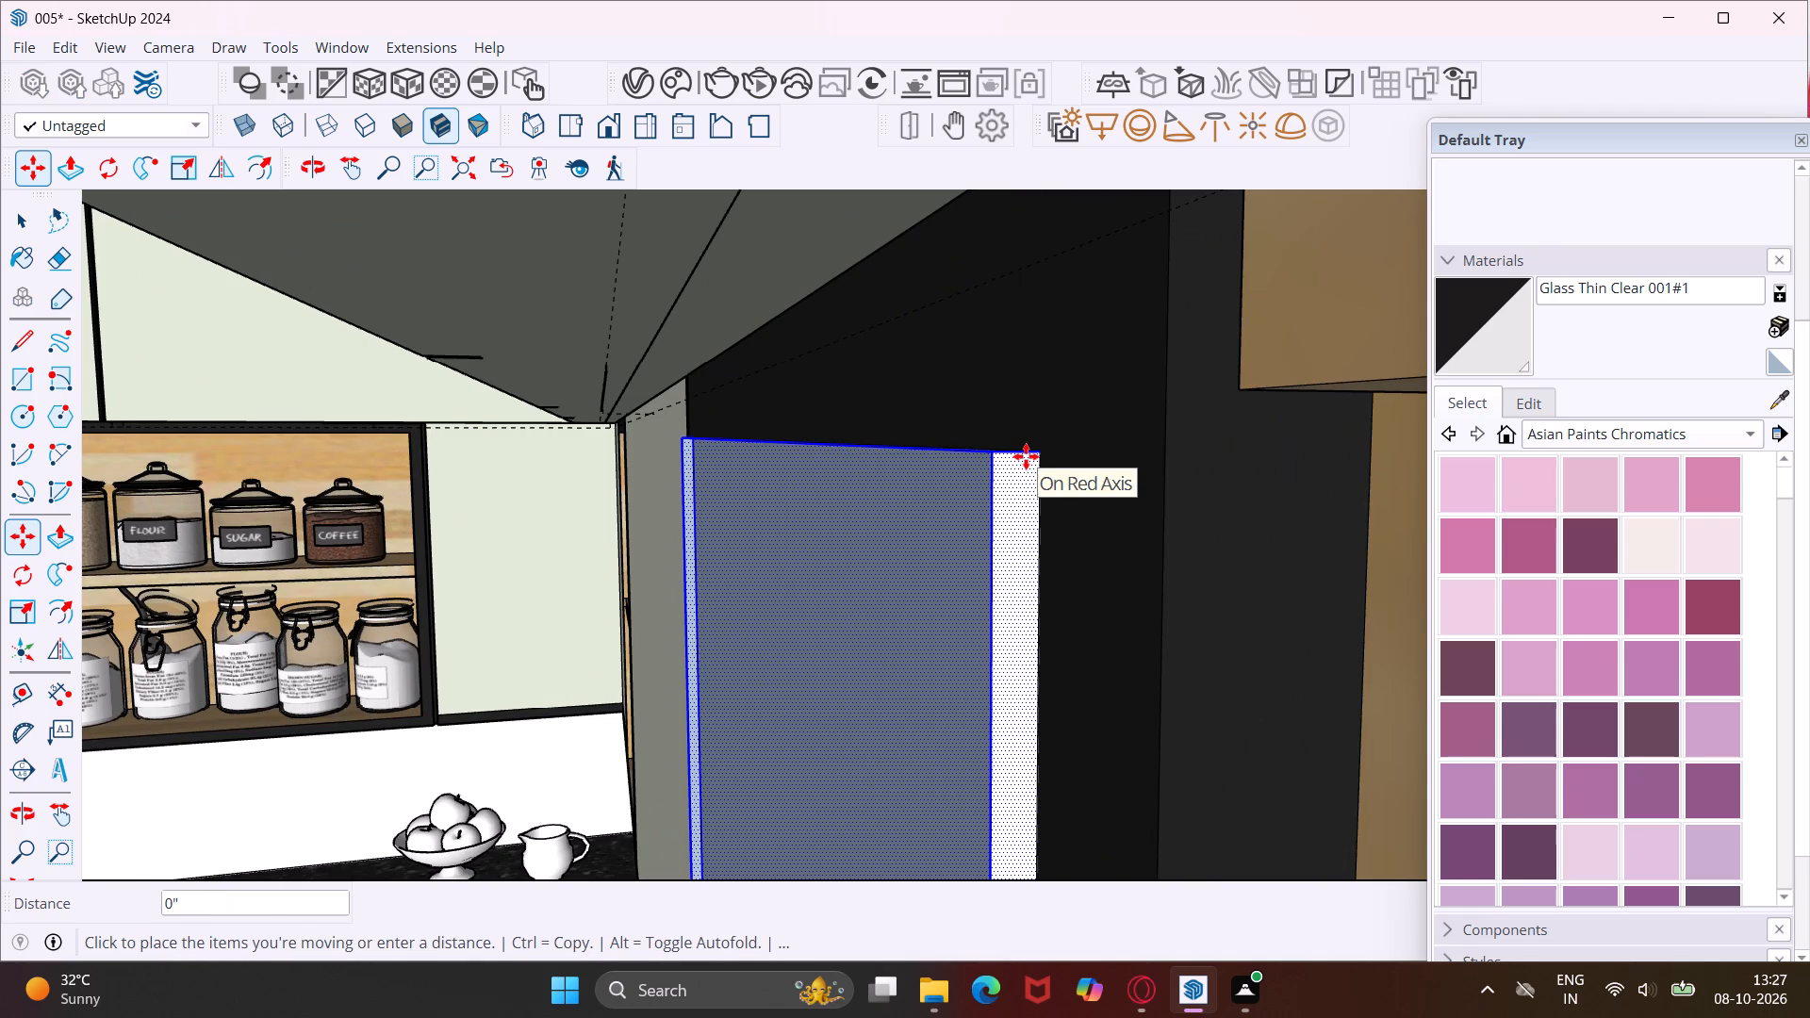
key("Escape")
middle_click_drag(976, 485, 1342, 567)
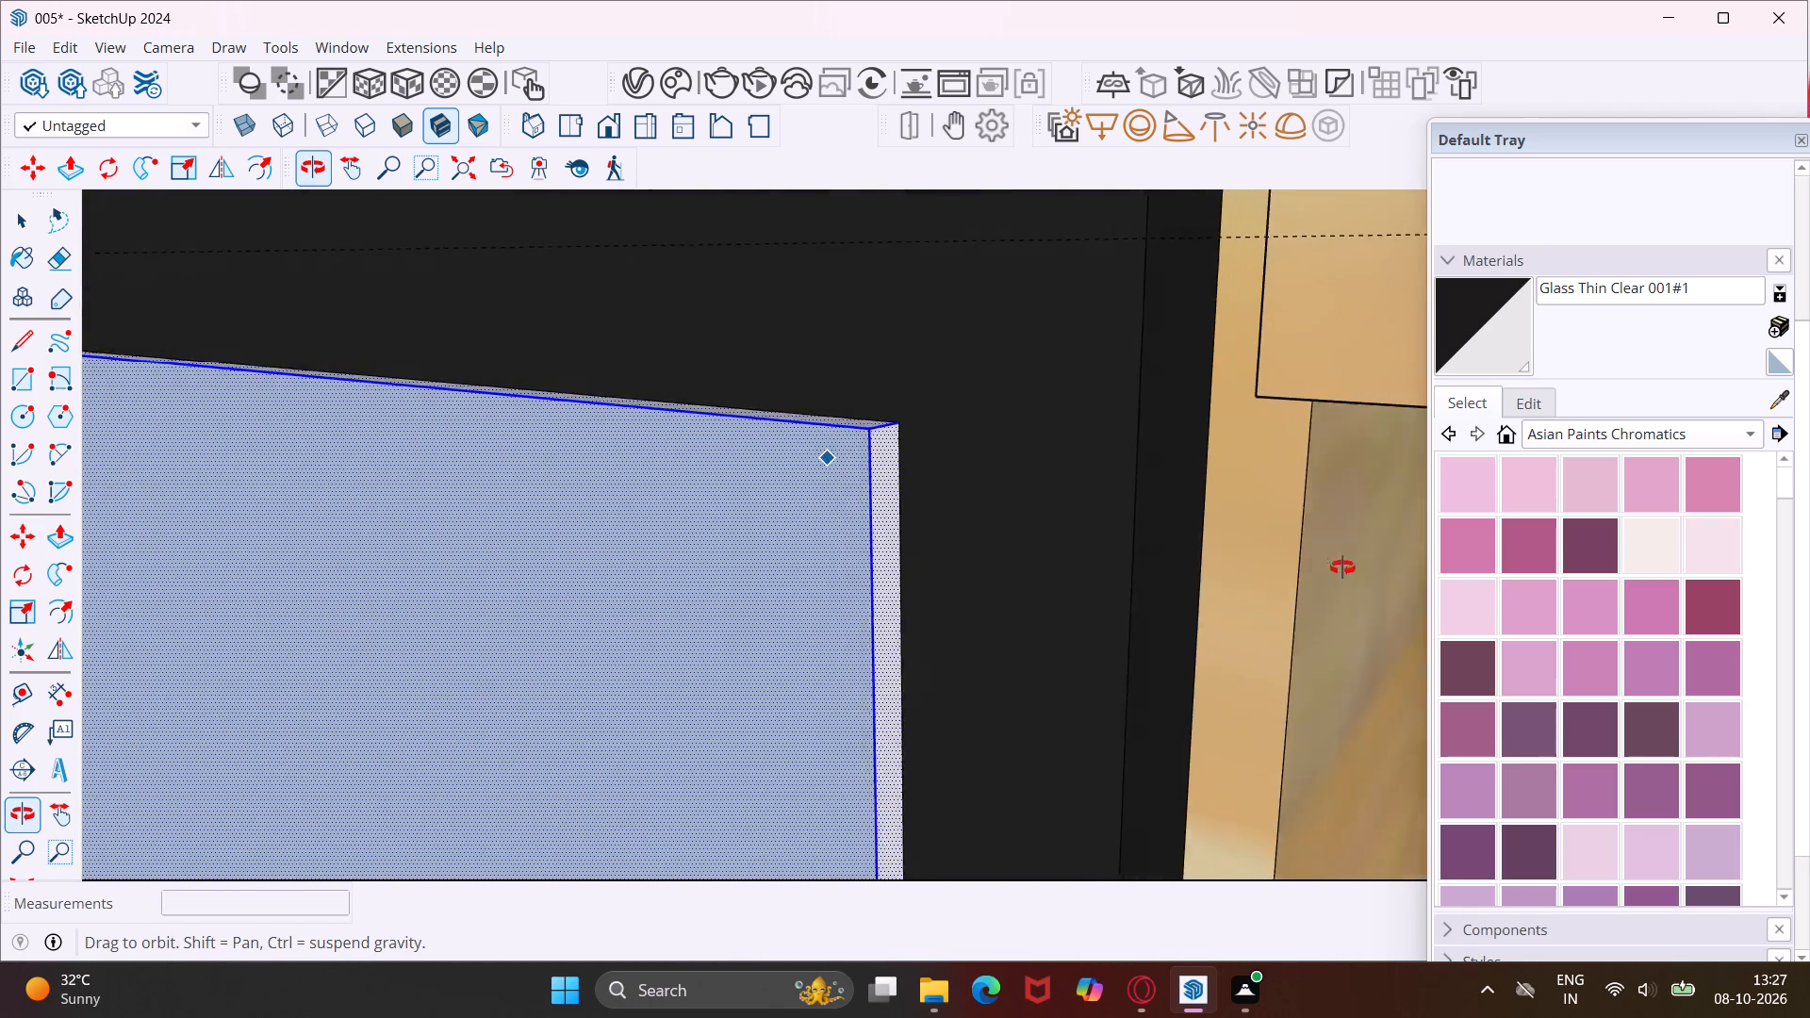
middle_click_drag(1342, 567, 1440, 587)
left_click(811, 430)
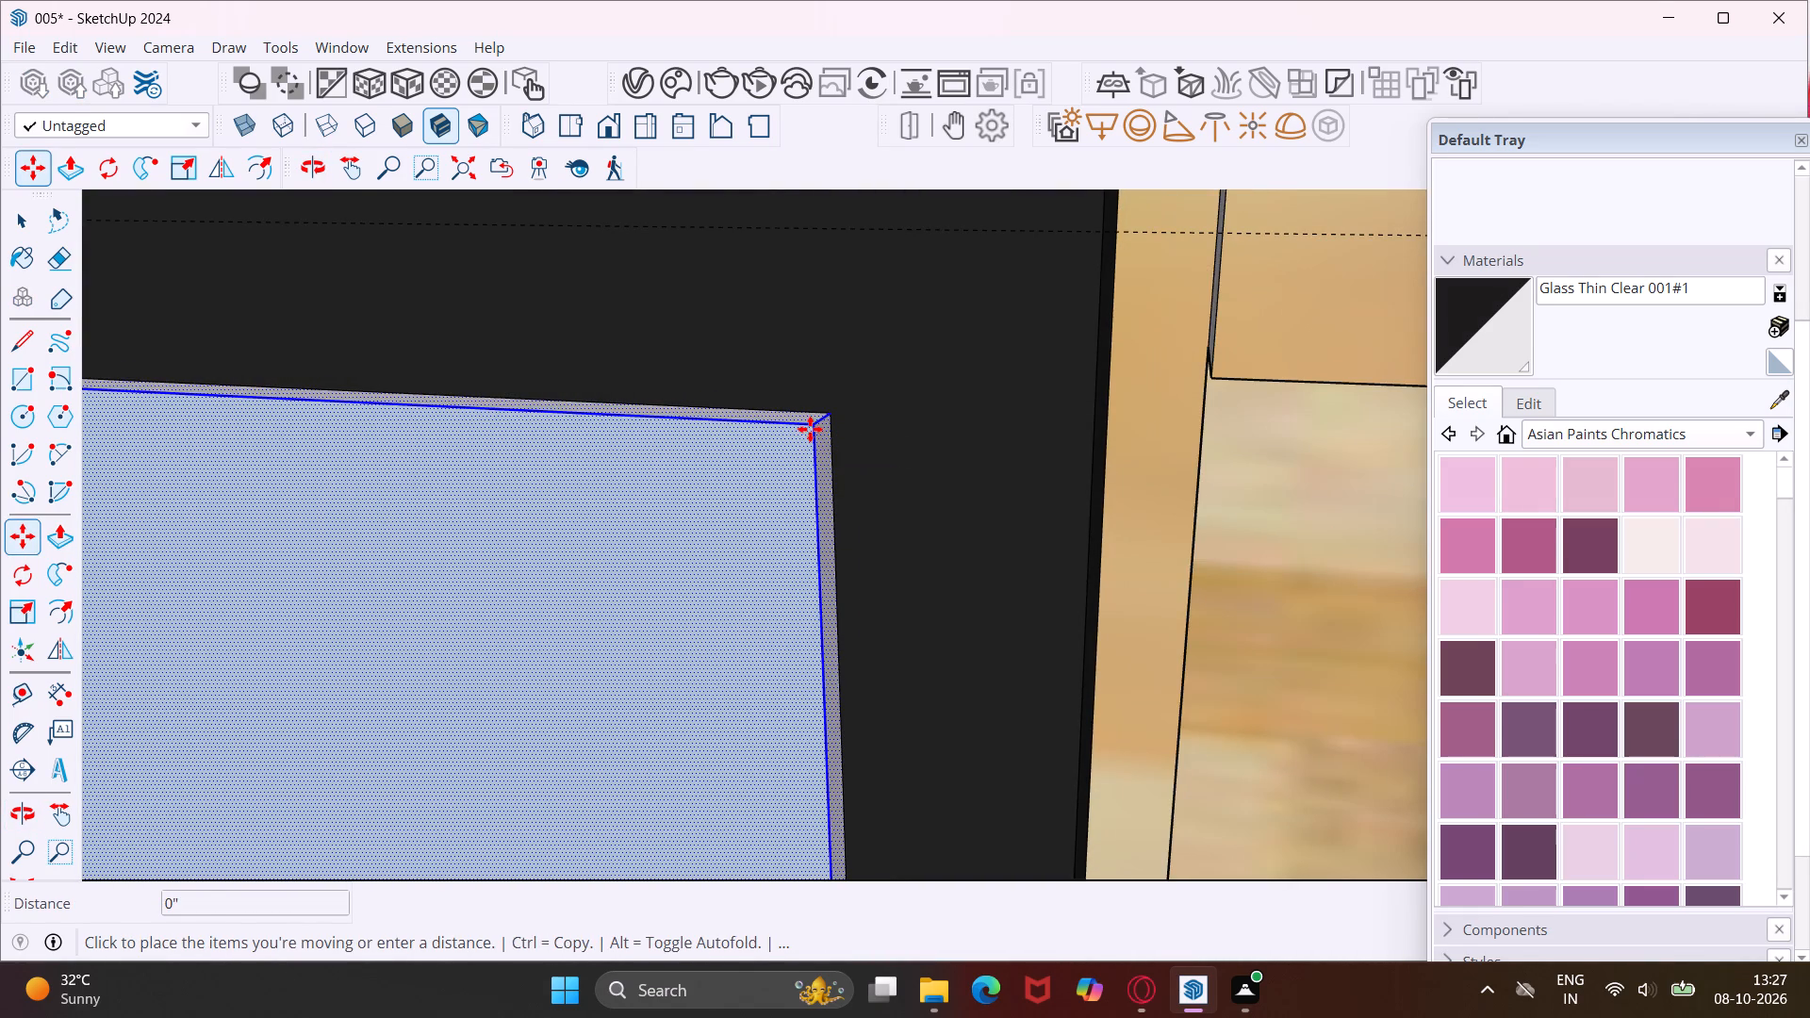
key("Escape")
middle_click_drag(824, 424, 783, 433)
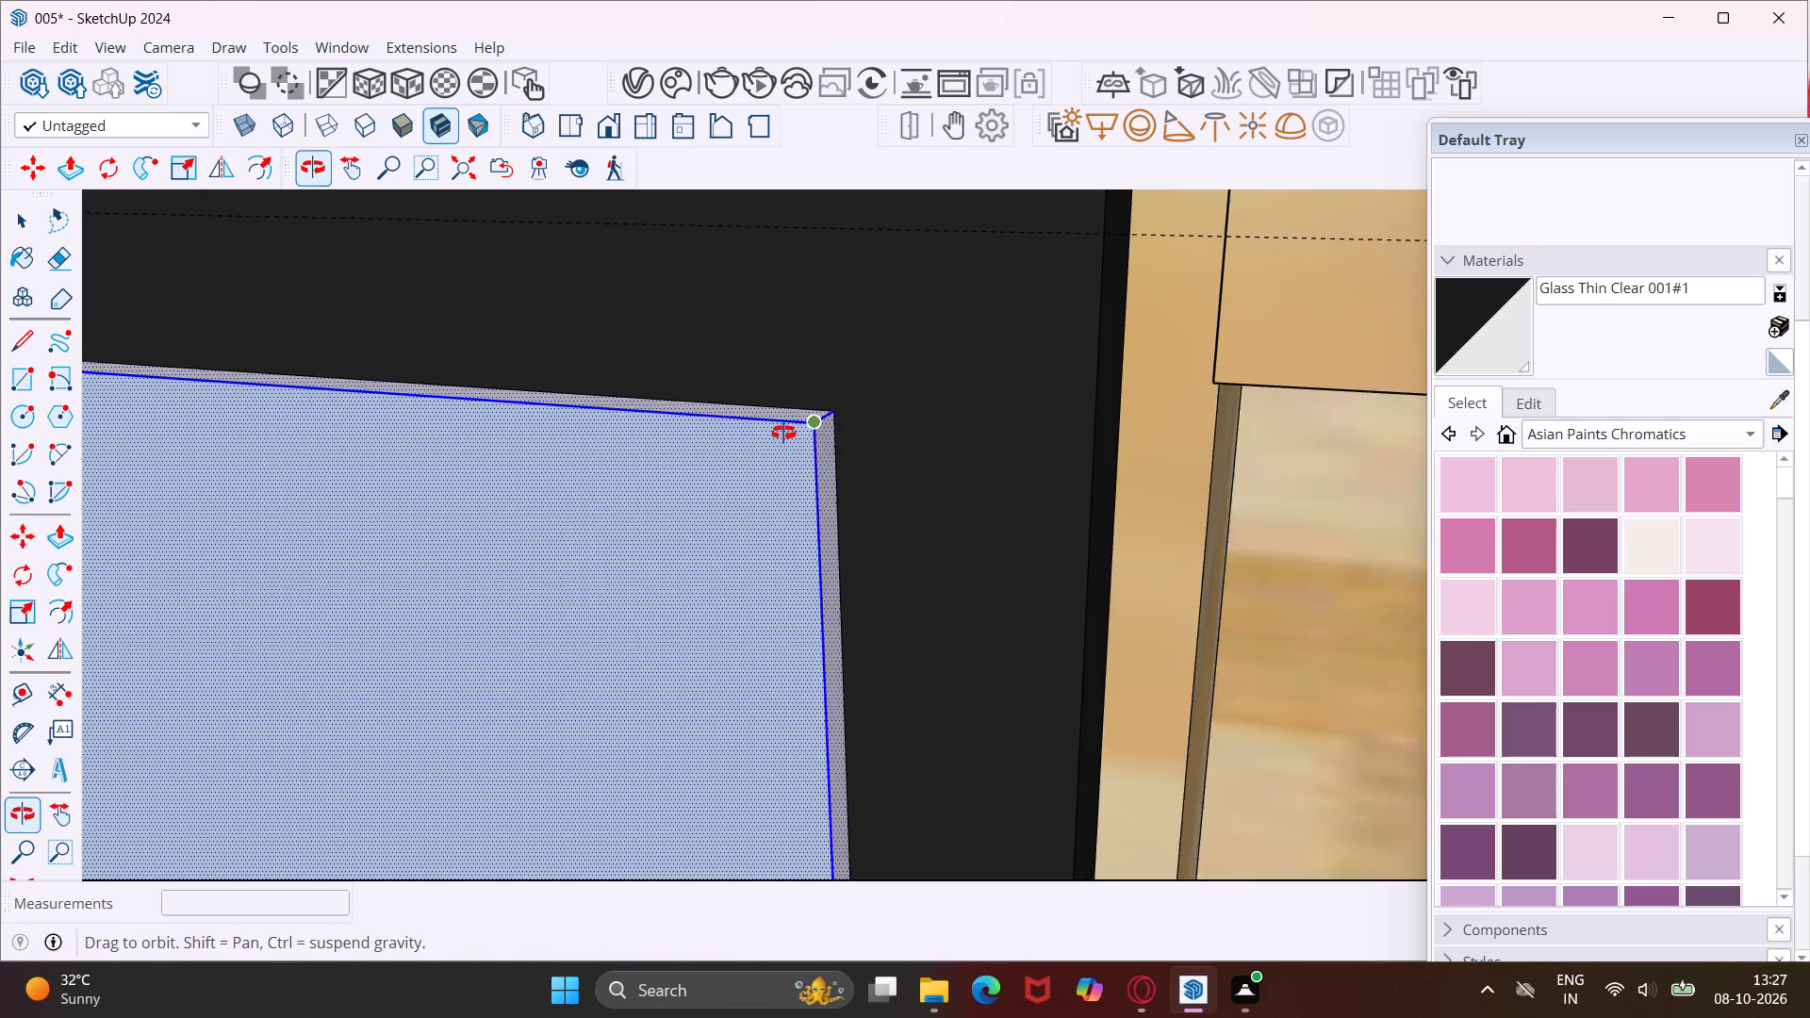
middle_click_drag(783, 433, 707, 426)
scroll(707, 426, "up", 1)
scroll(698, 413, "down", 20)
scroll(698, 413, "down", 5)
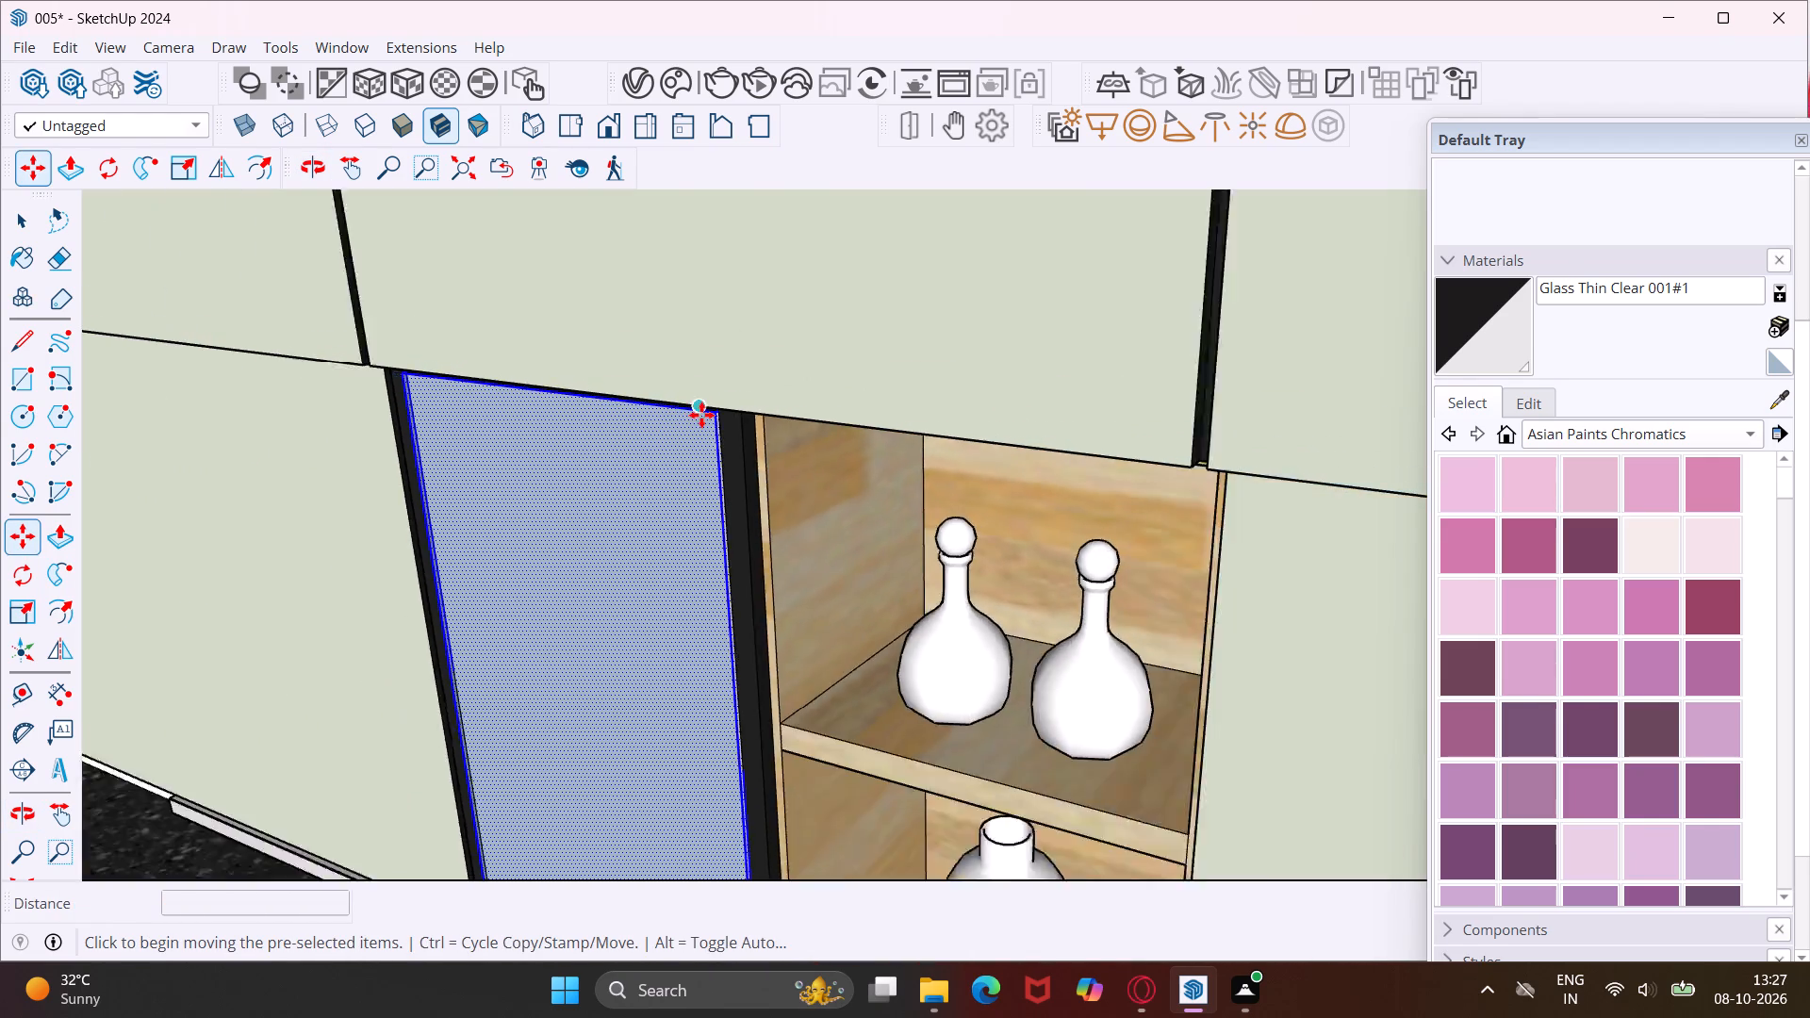
Move the wide glass panel outside the room by its top corner about 18' 5/16" into the black-framed jar cabinet opening beside the window.
scroll(701, 415, "up", 1)
scroll(701, 415, "down", 20)
scroll(701, 415, "down", 2)
middle_click_drag(1070, 604, 683, 632)
key("Escape")
key("space")
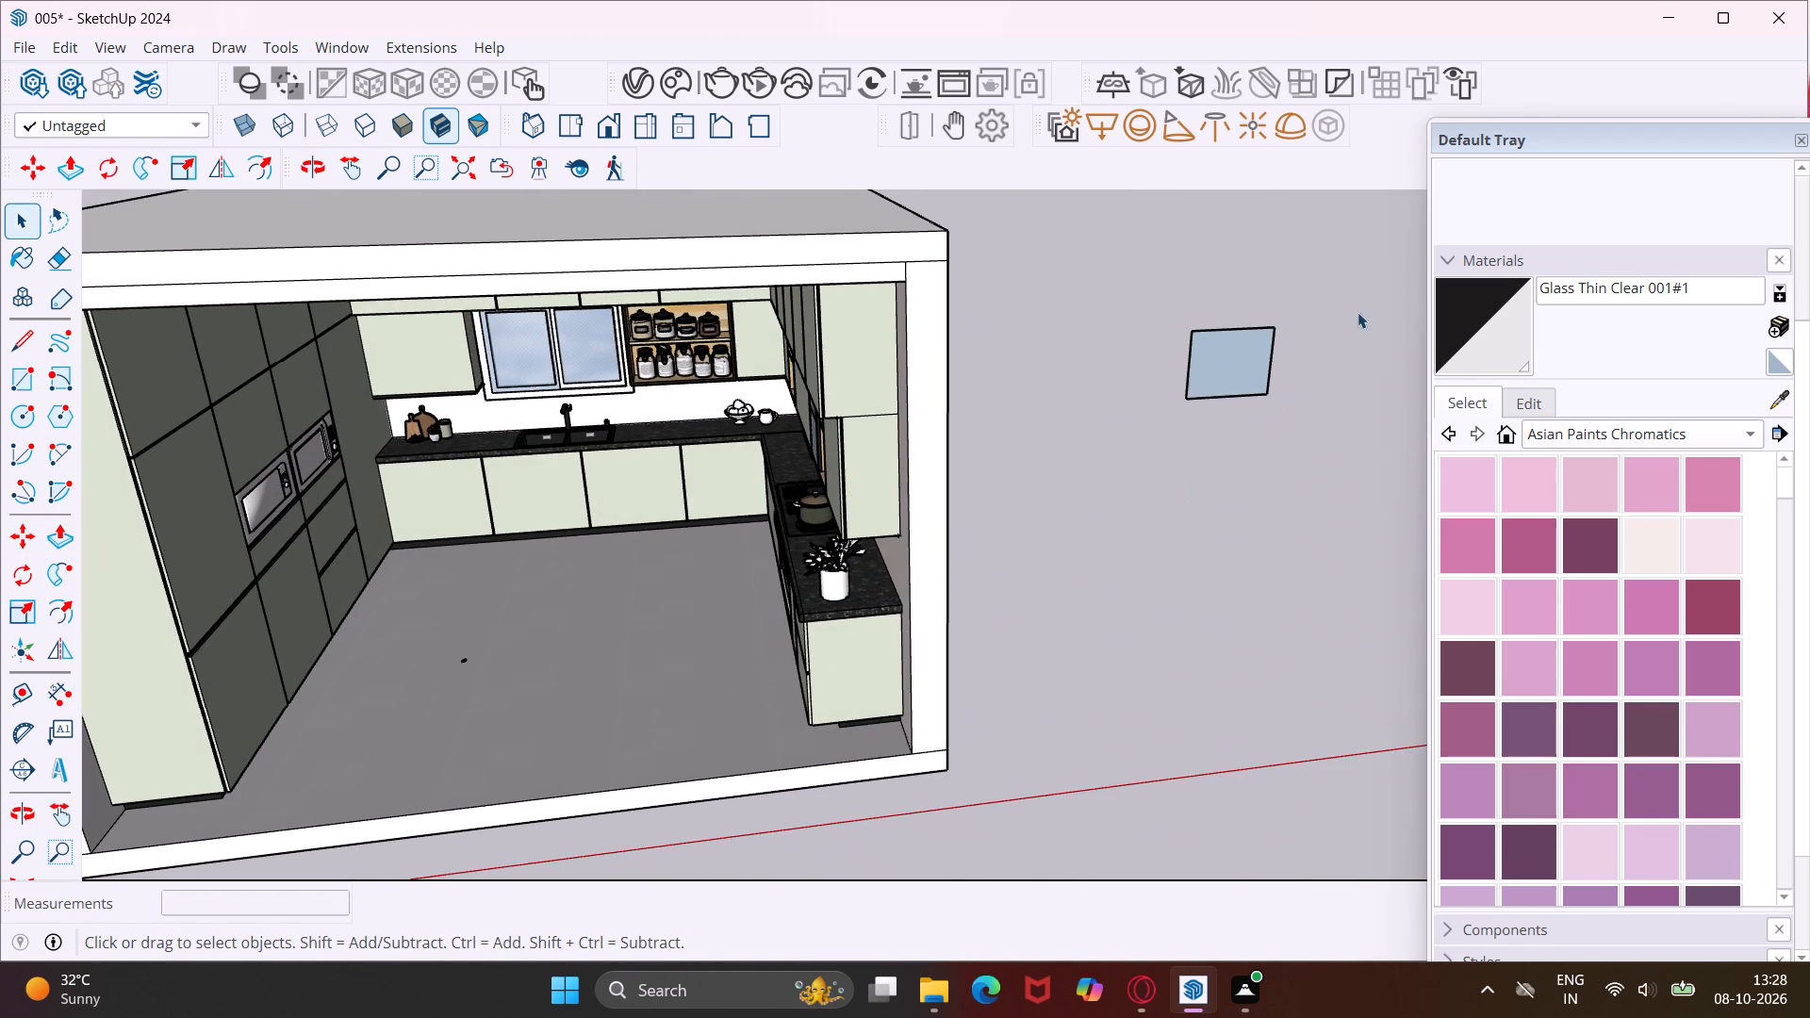
left_click_drag(1347, 292, 1142, 455)
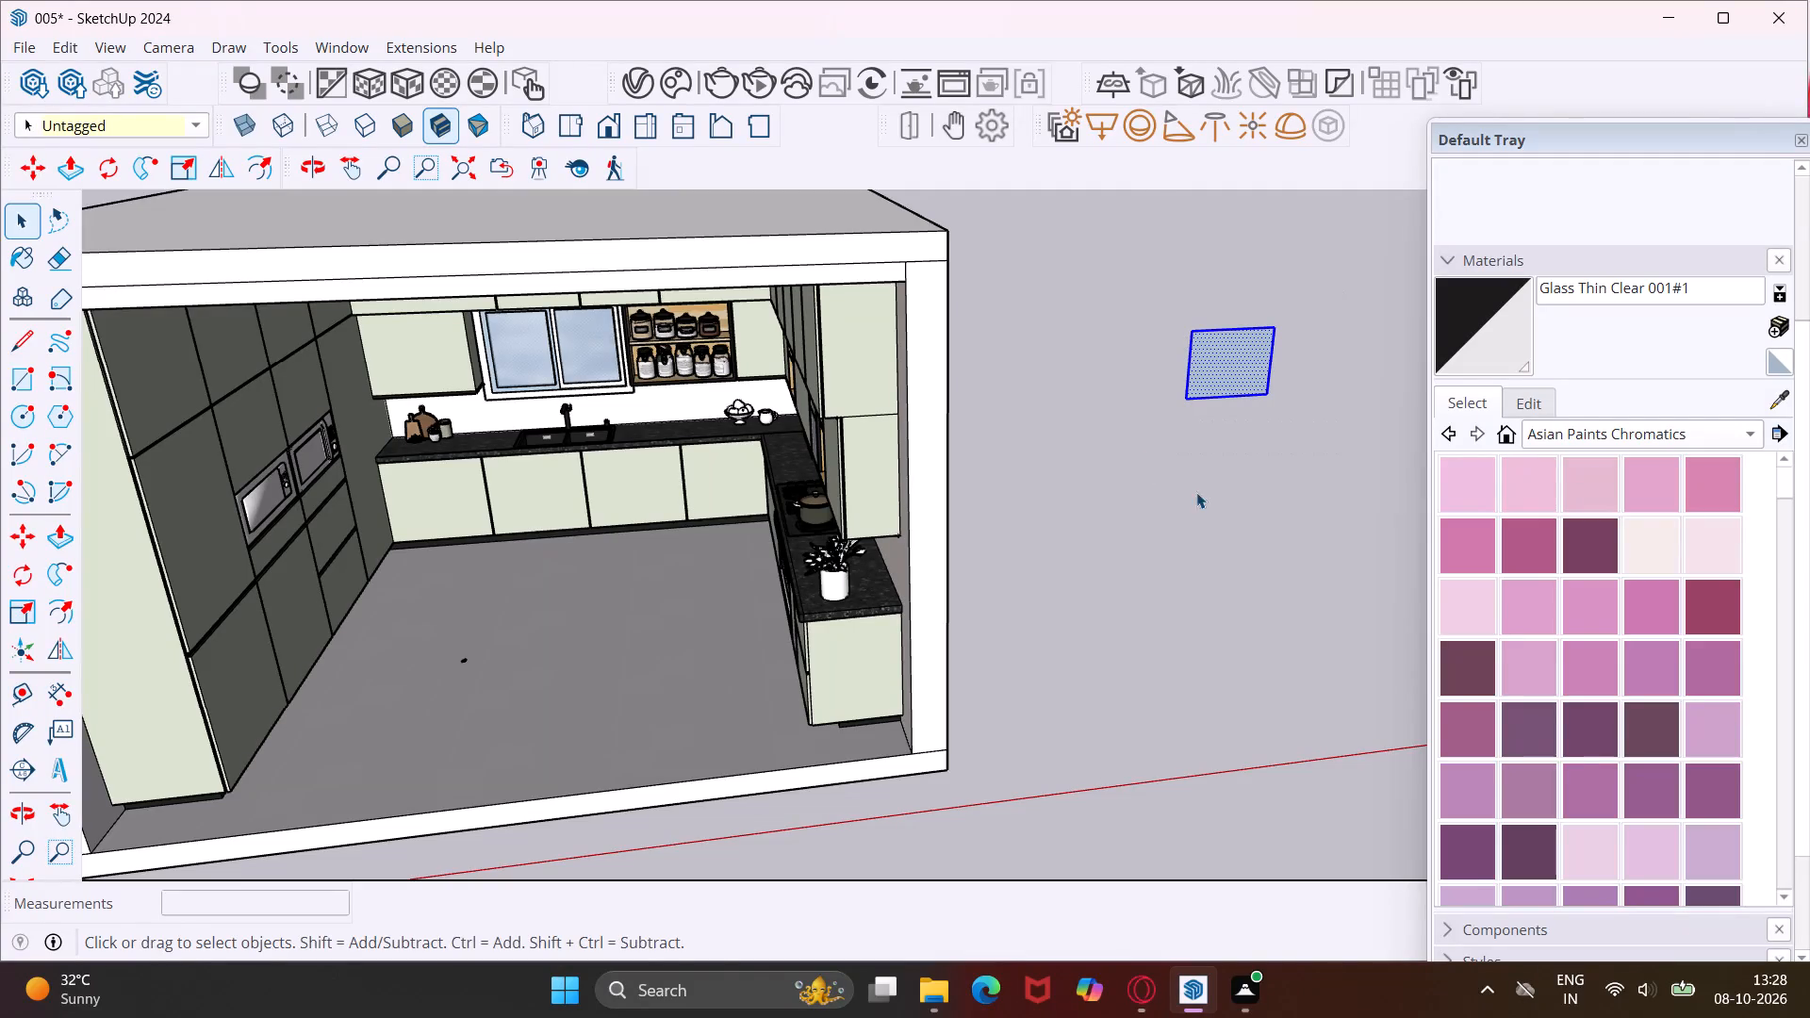
key("m")
scroll(1272, 327, "up", 12)
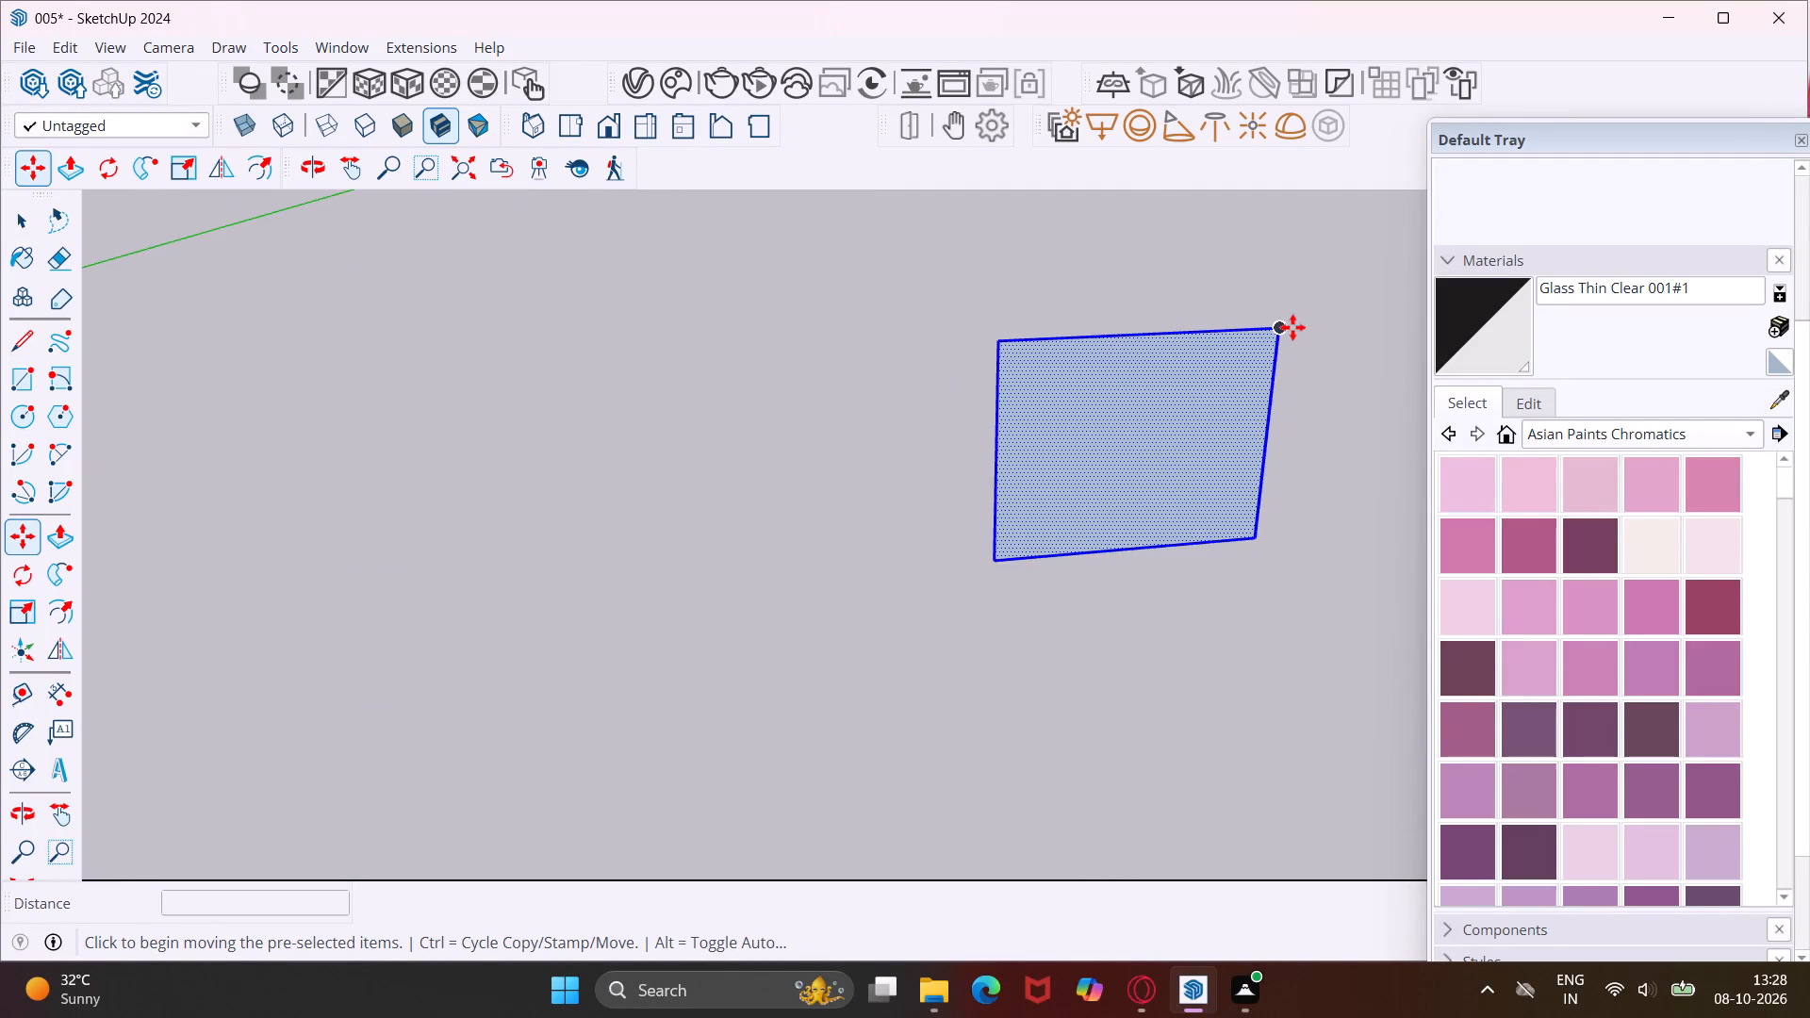
scroll(1292, 327, "up", 1)
middle_click_drag(1293, 327, 825, 458)
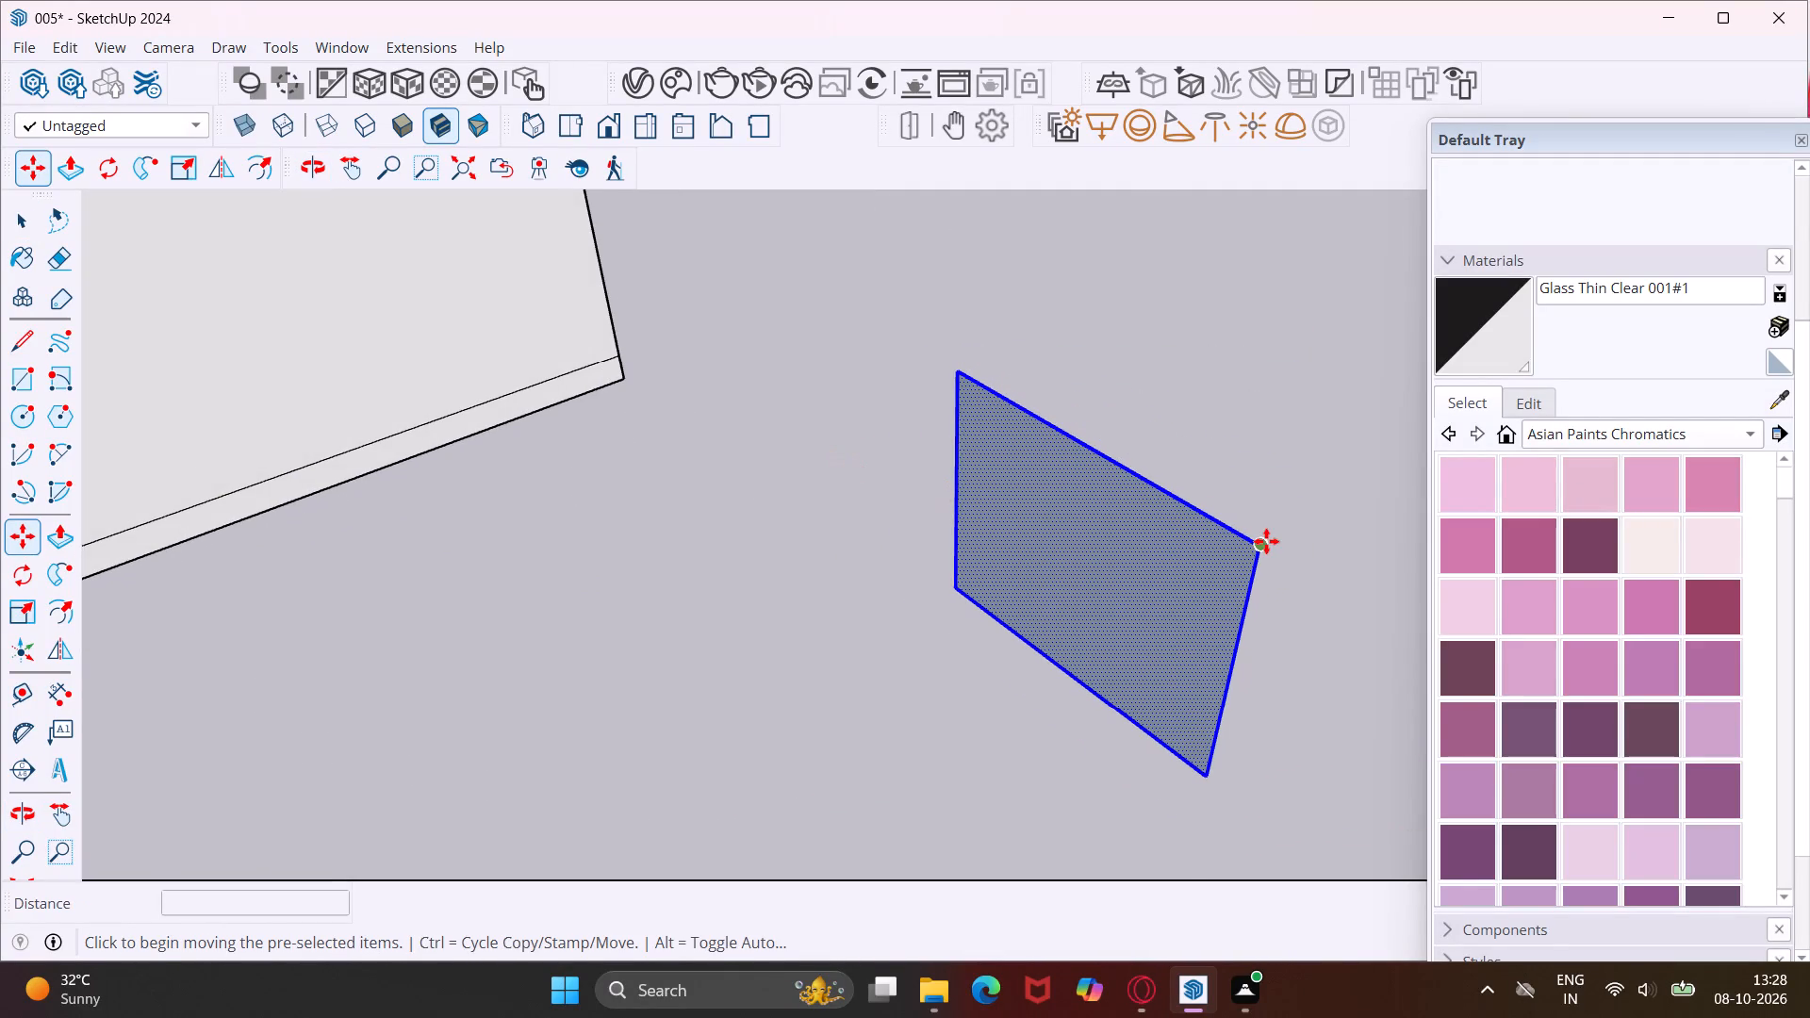
scroll(1266, 541, "up", 8)
scroll(1273, 538, "down", 3)
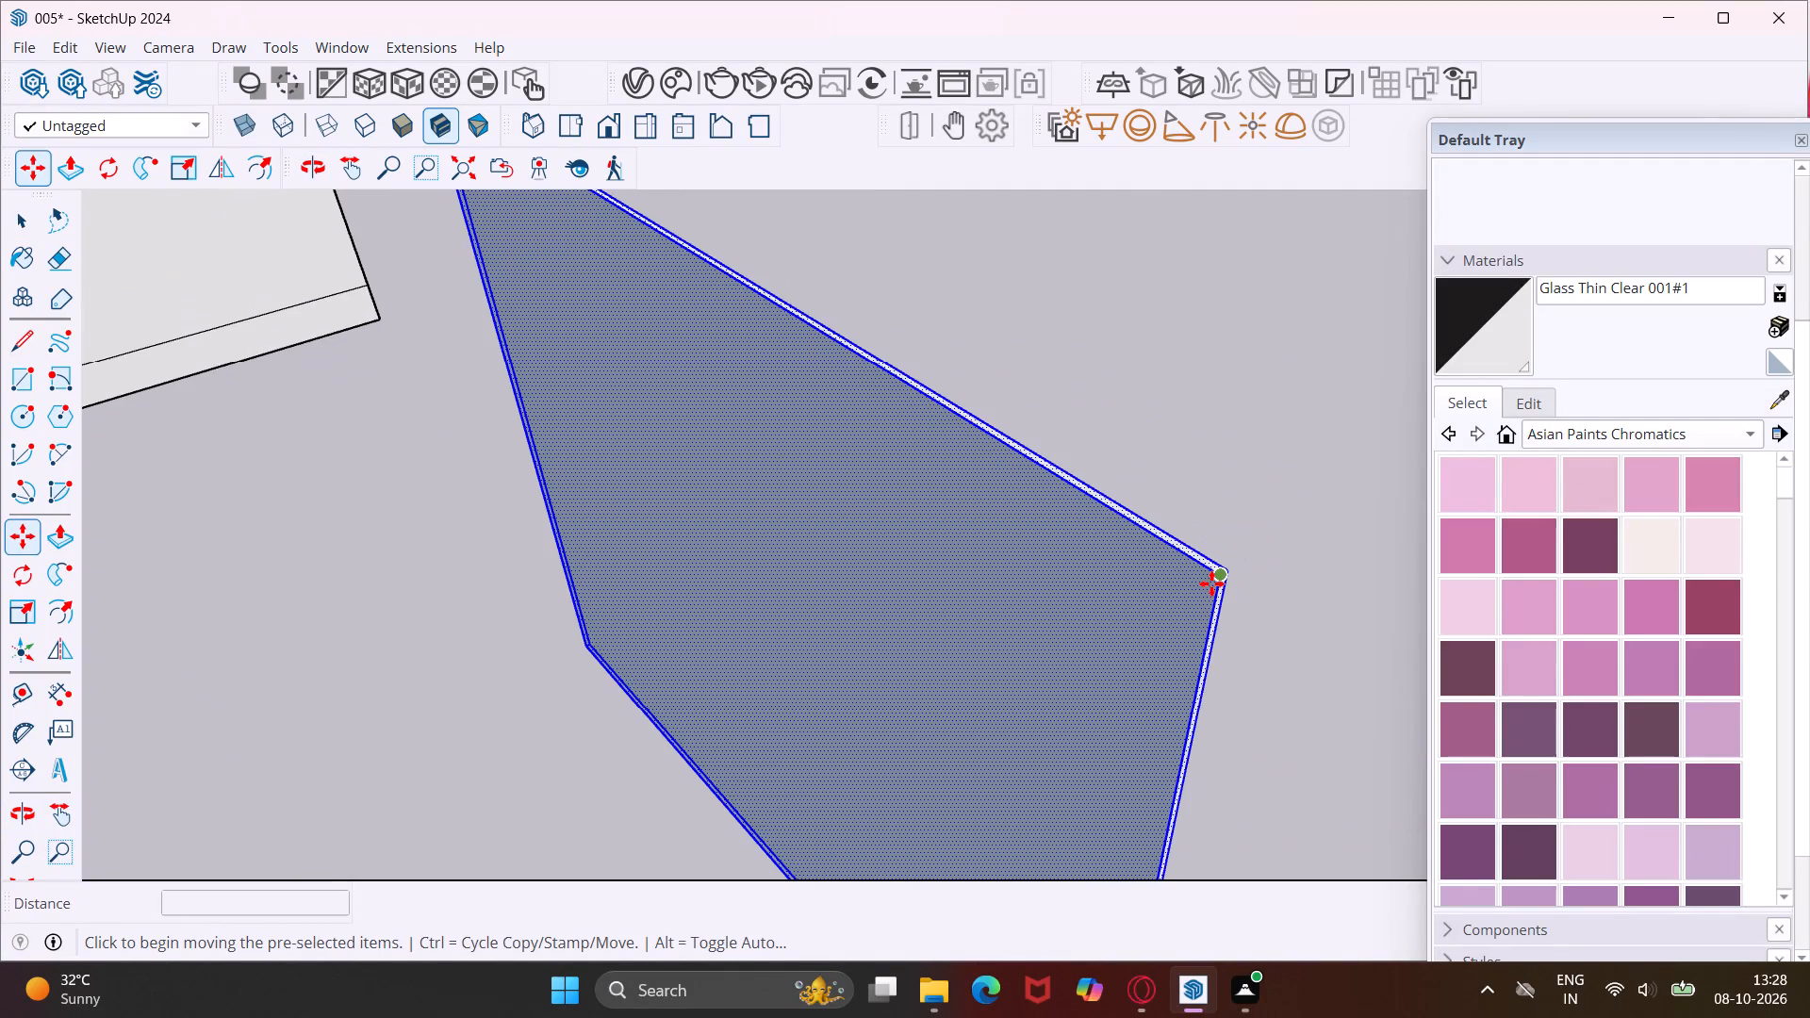
scroll(1229, 583, "up", 4)
scroll(1229, 583, "down", 2)
scroll(1148, 599, "down", 1)
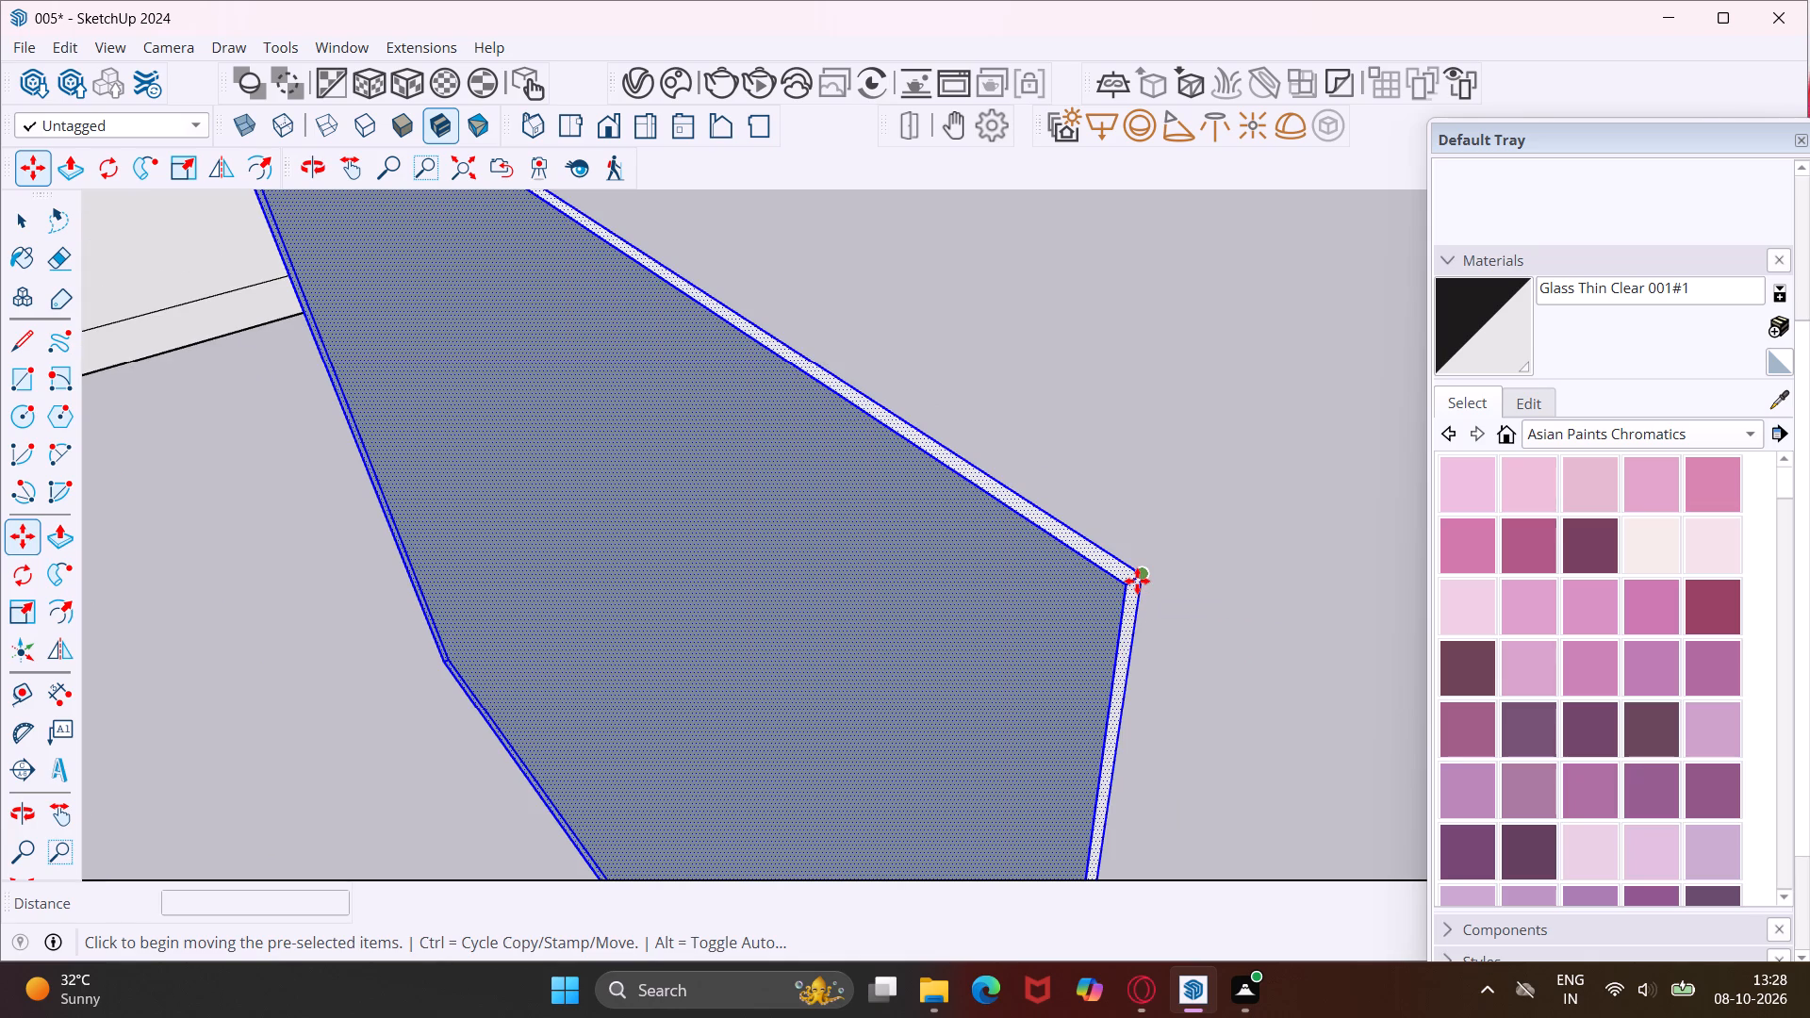
left_click(1142, 575)
scroll(1142, 575, "down", 12)
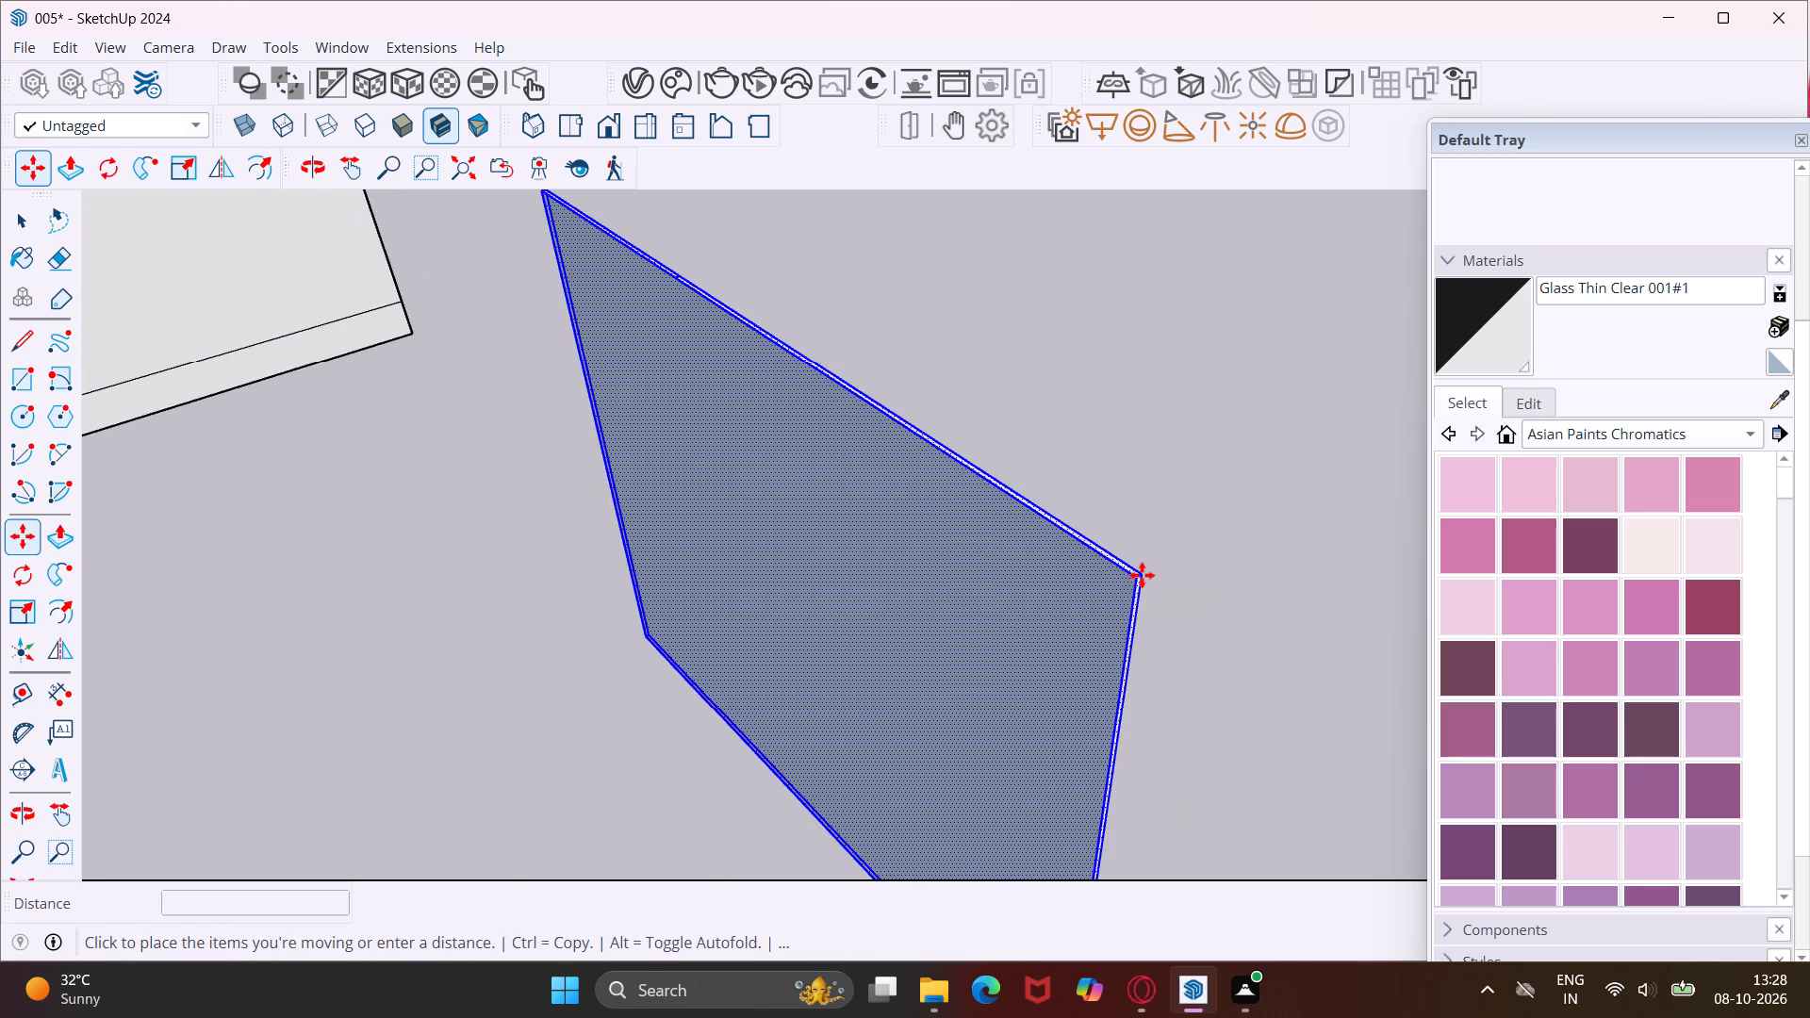
scroll(1142, 575, "down", 20)
scroll(1142, 575, "down", 12)
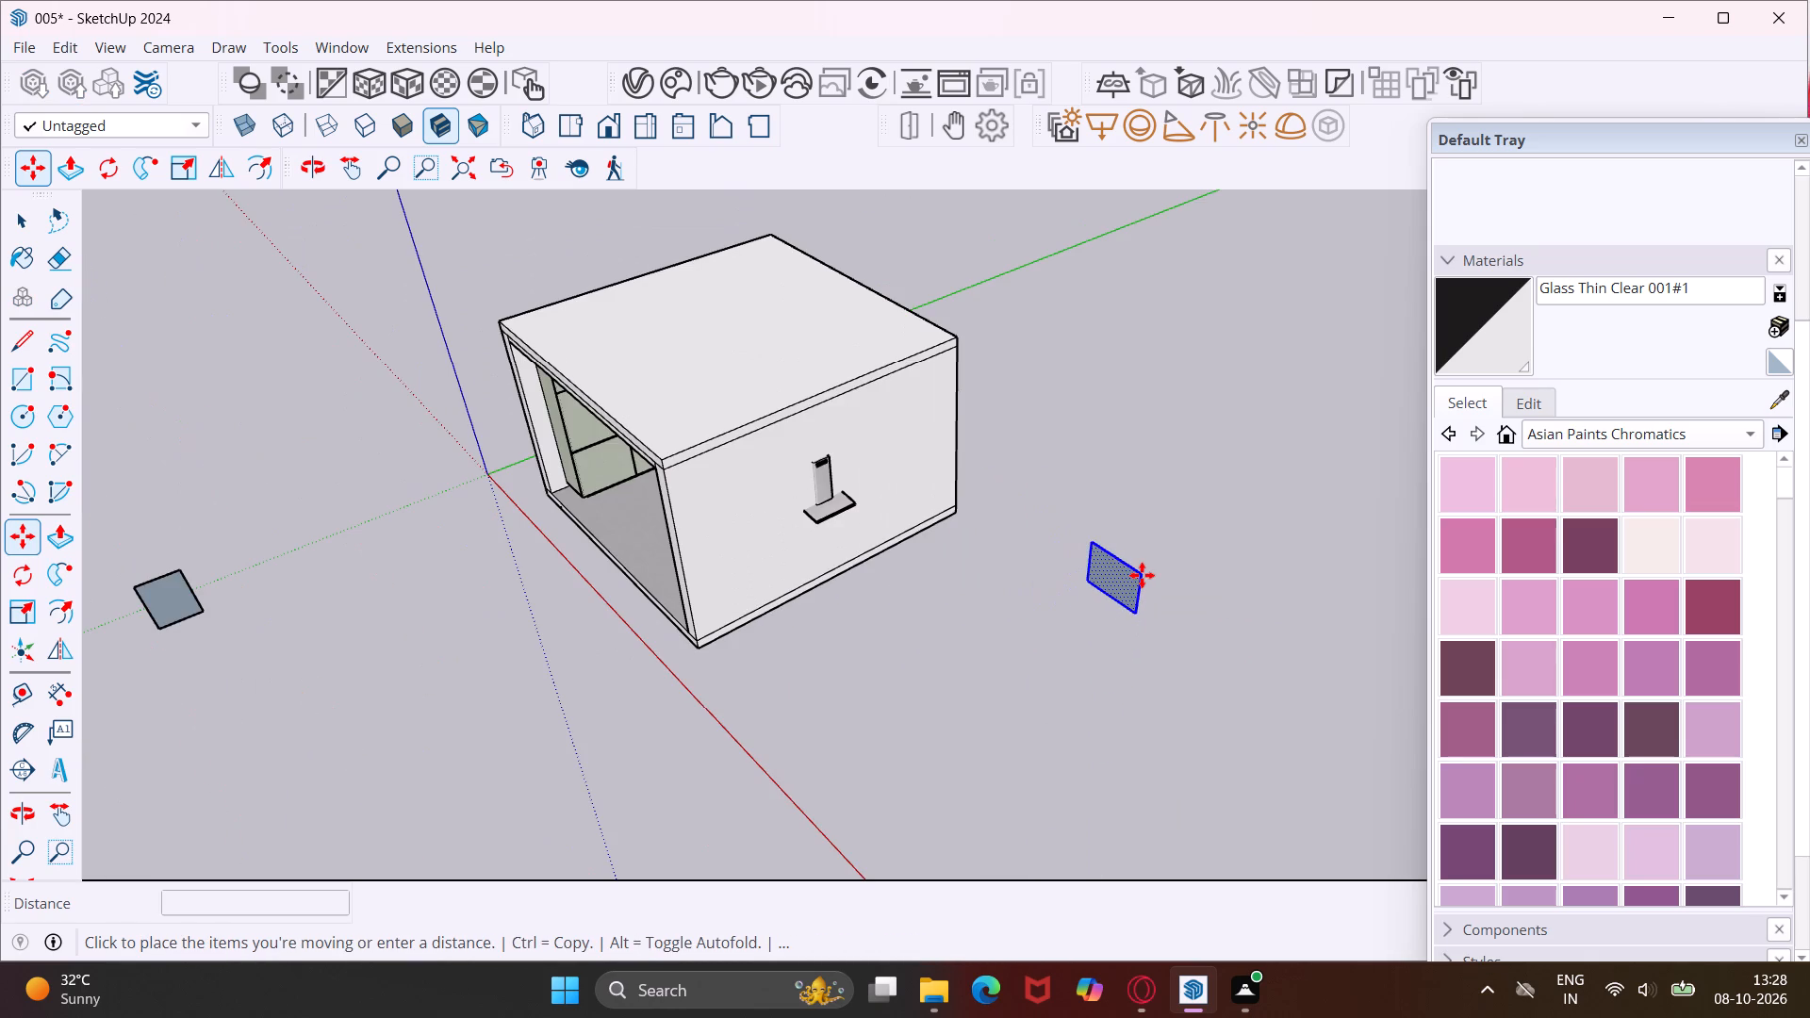
middle_click_drag(646, 547, 767, 533)
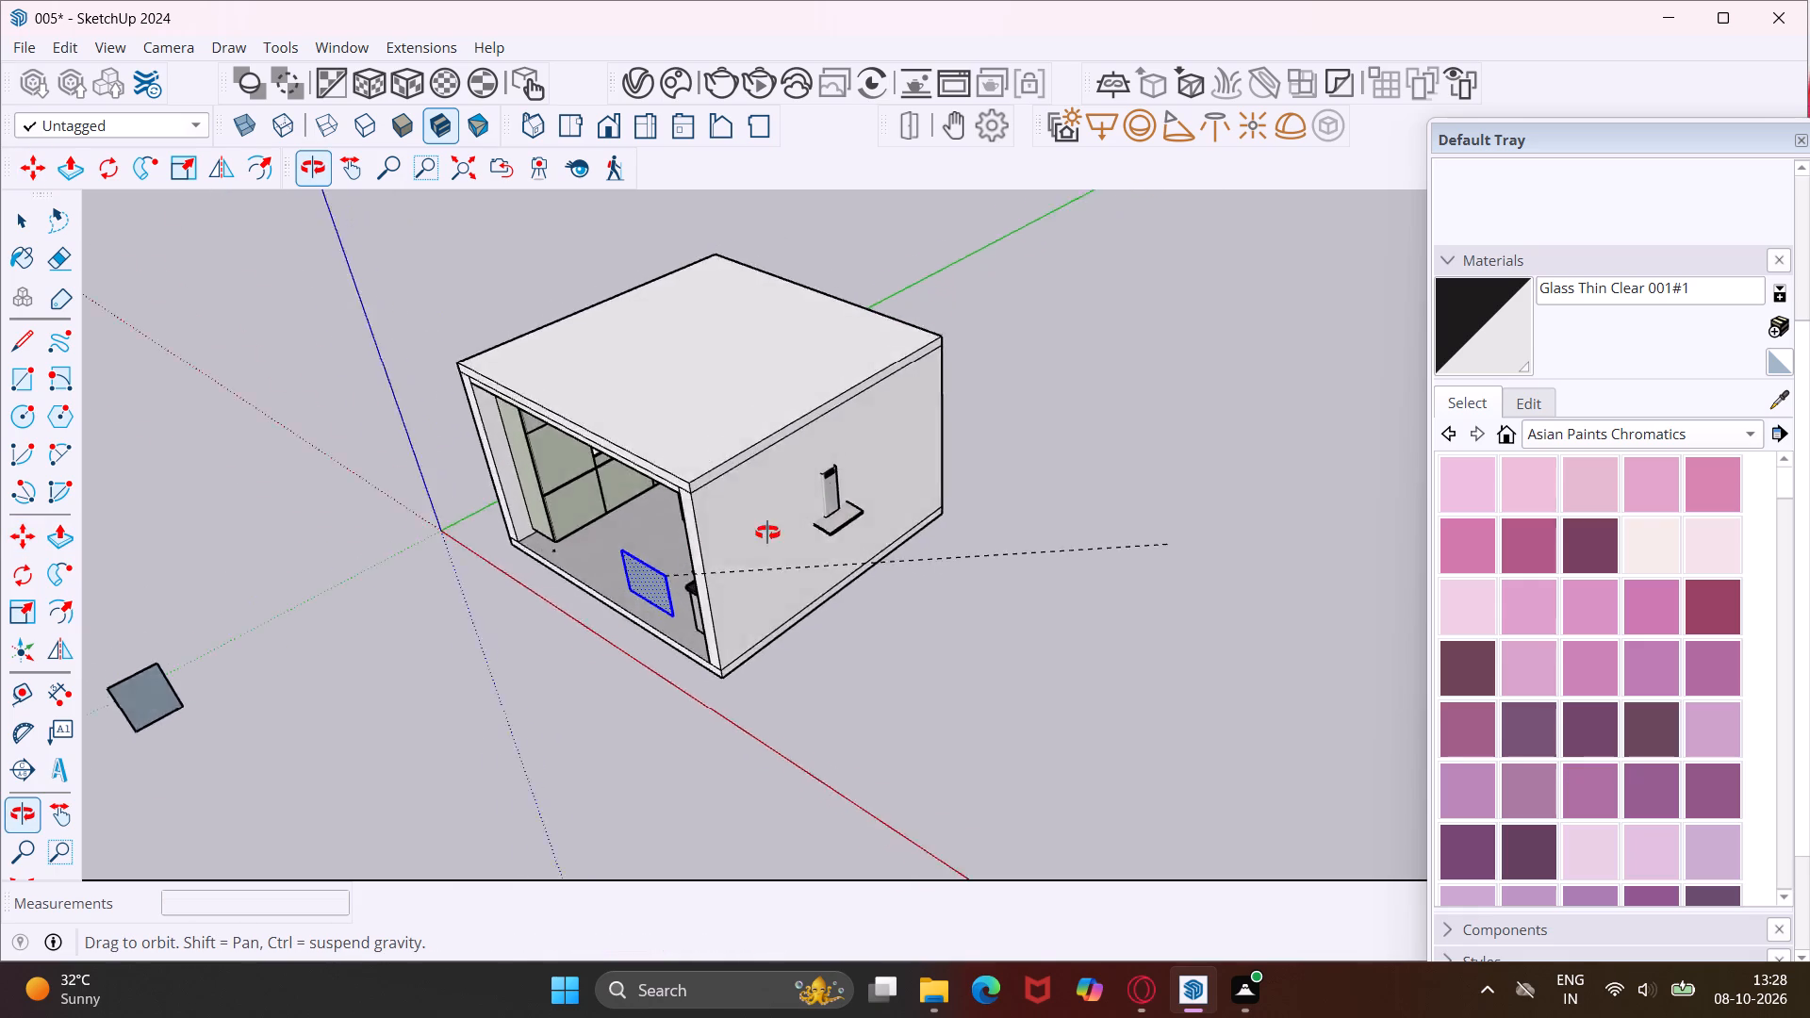
middle_click_drag(767, 533, 1201, 388)
scroll(819, 456, "up", 2)
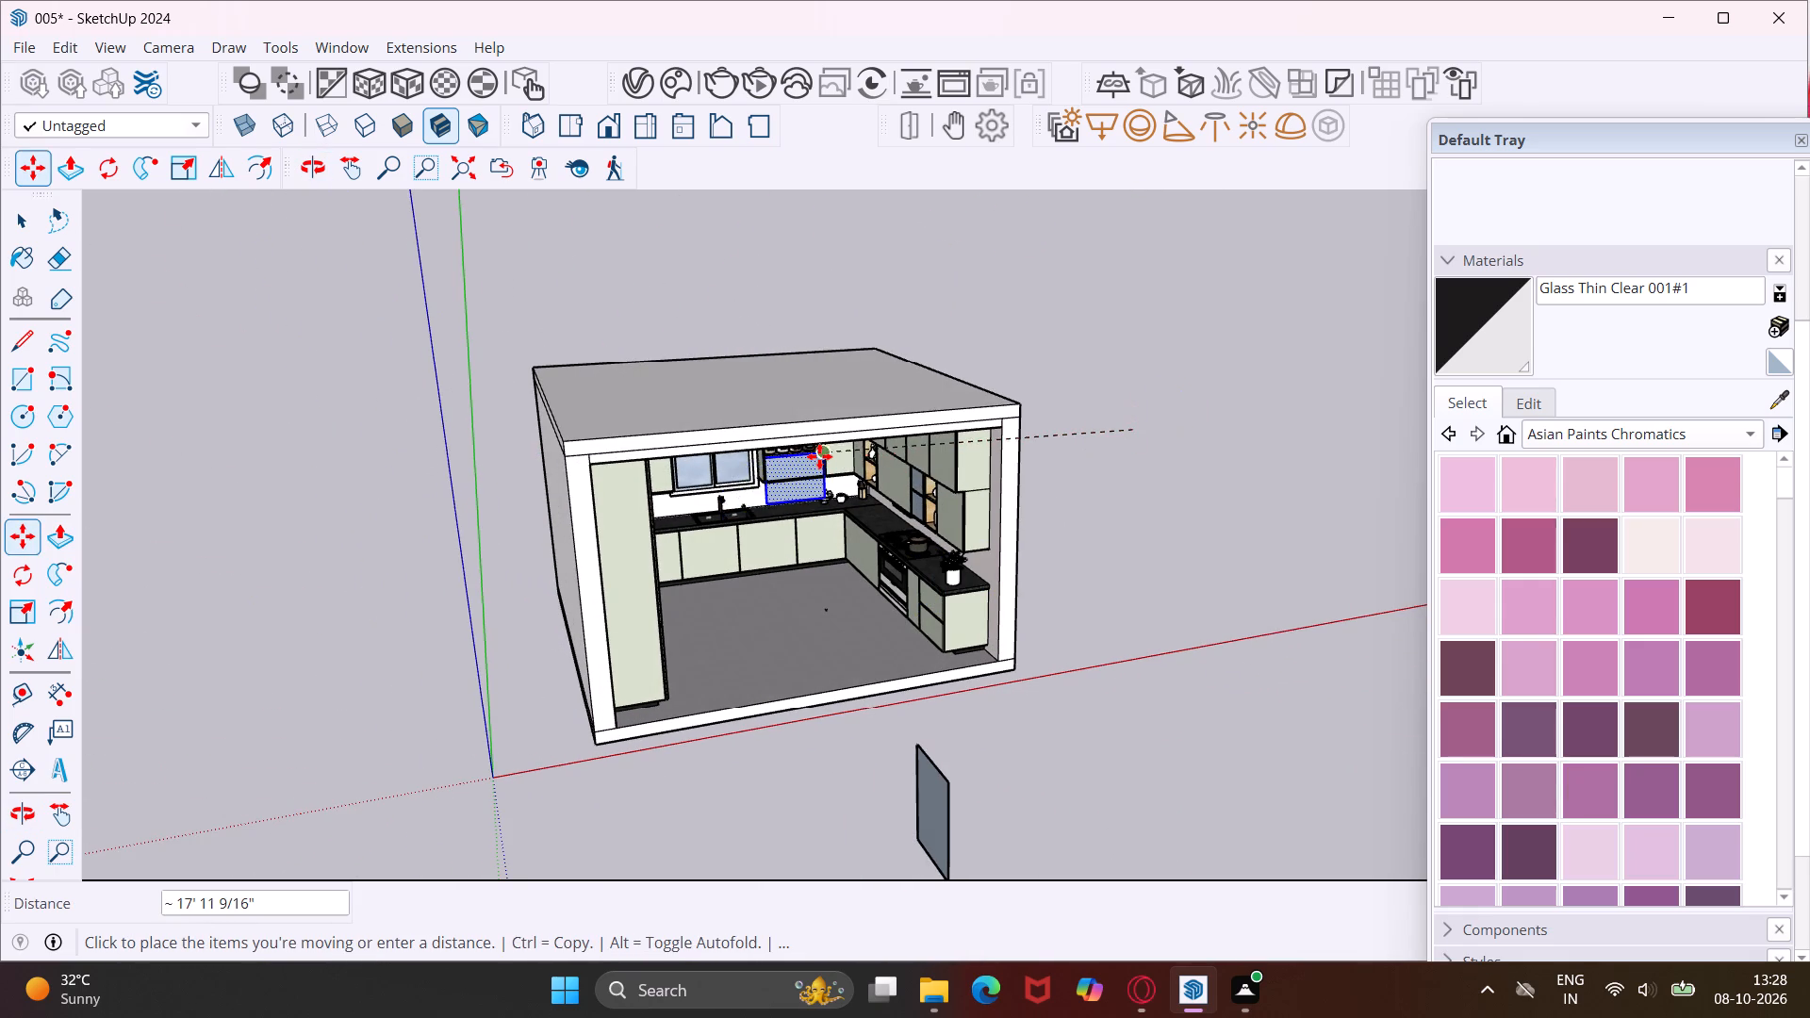
scroll(819, 456, "up", 15)
middle_click_drag(819, 456, 836, 391)
scroll(820, 454, "up", 1)
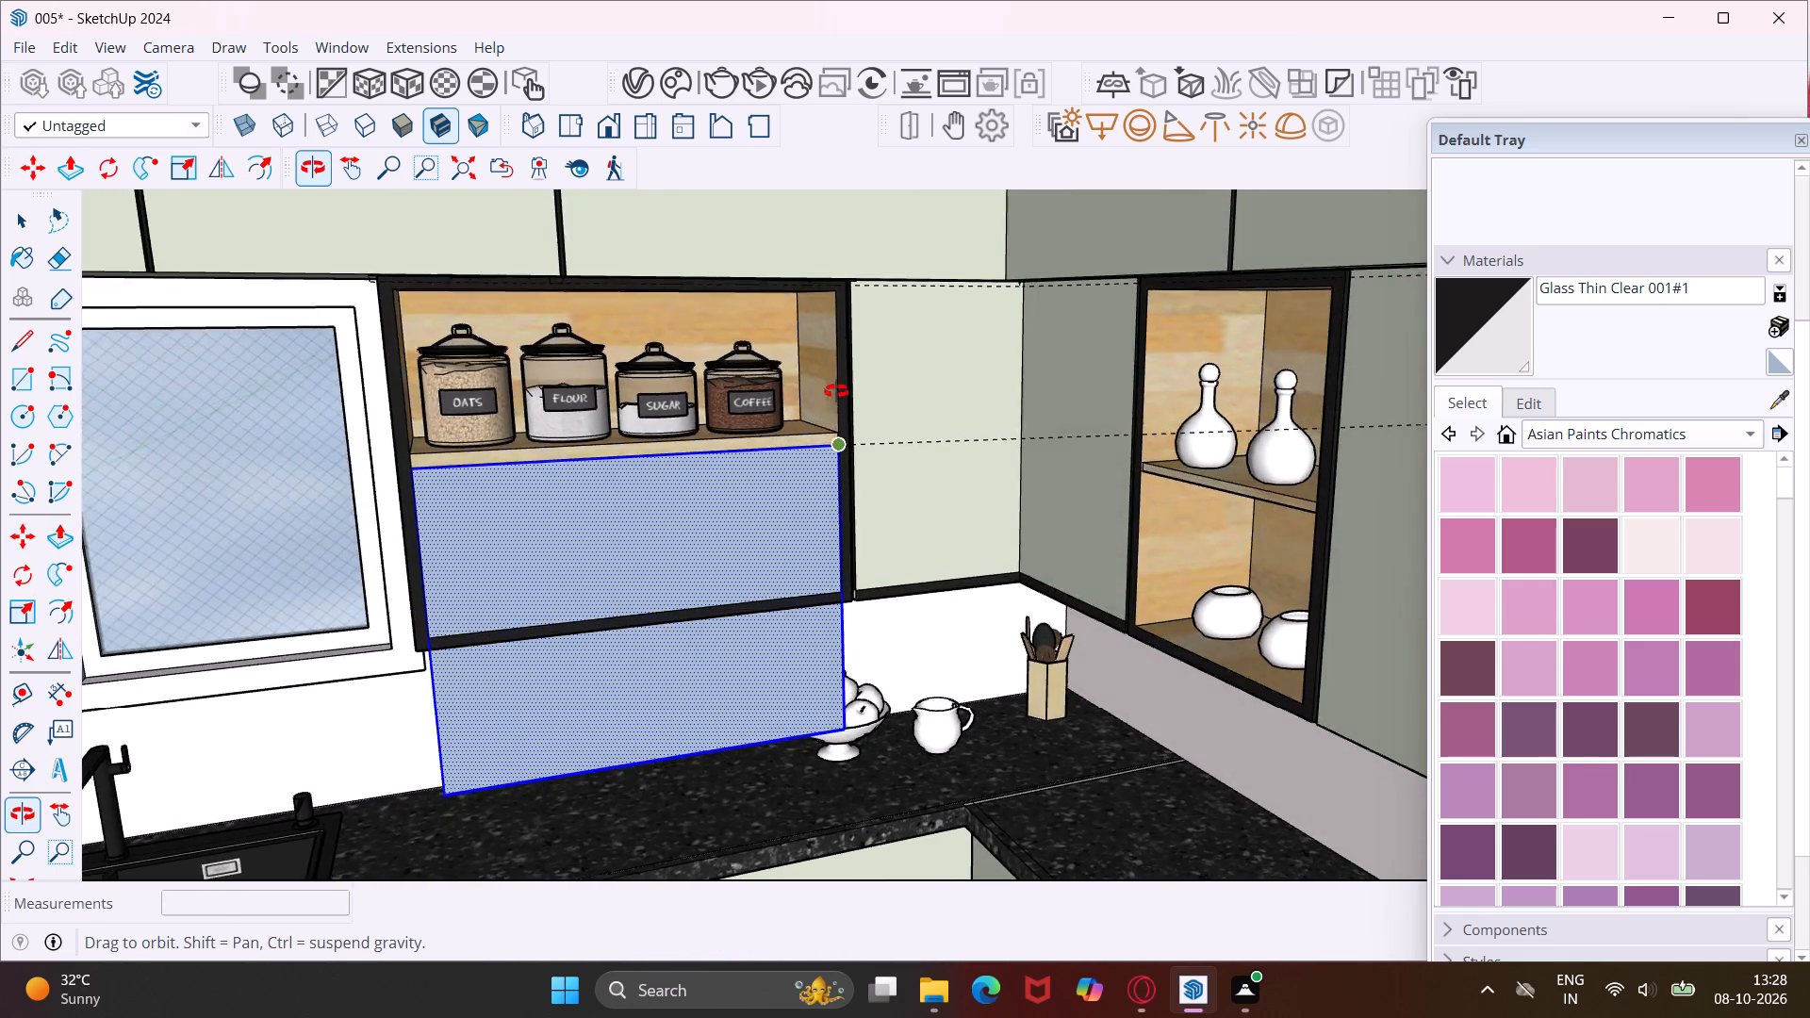
middle_click_drag(836, 391, 844, 323)
scroll(836, 306, "up", 5)
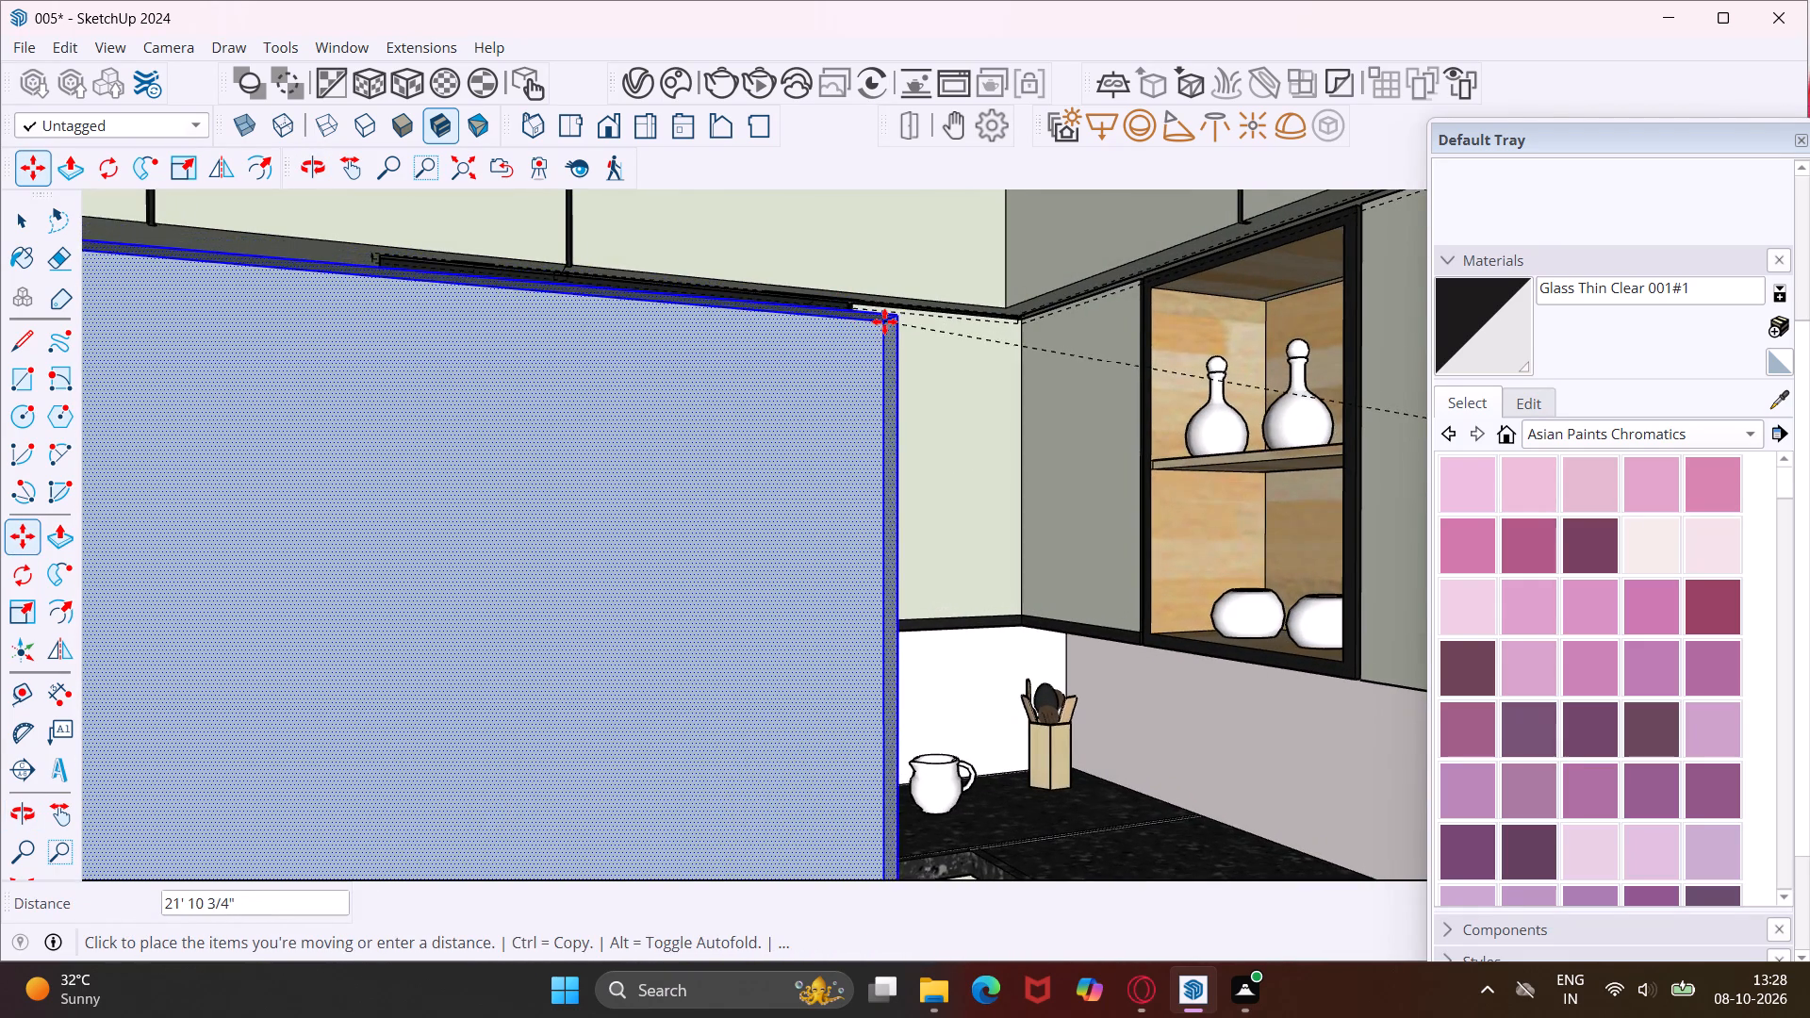
scroll(897, 328, "down", 9)
scroll(1081, 293, "down", 10)
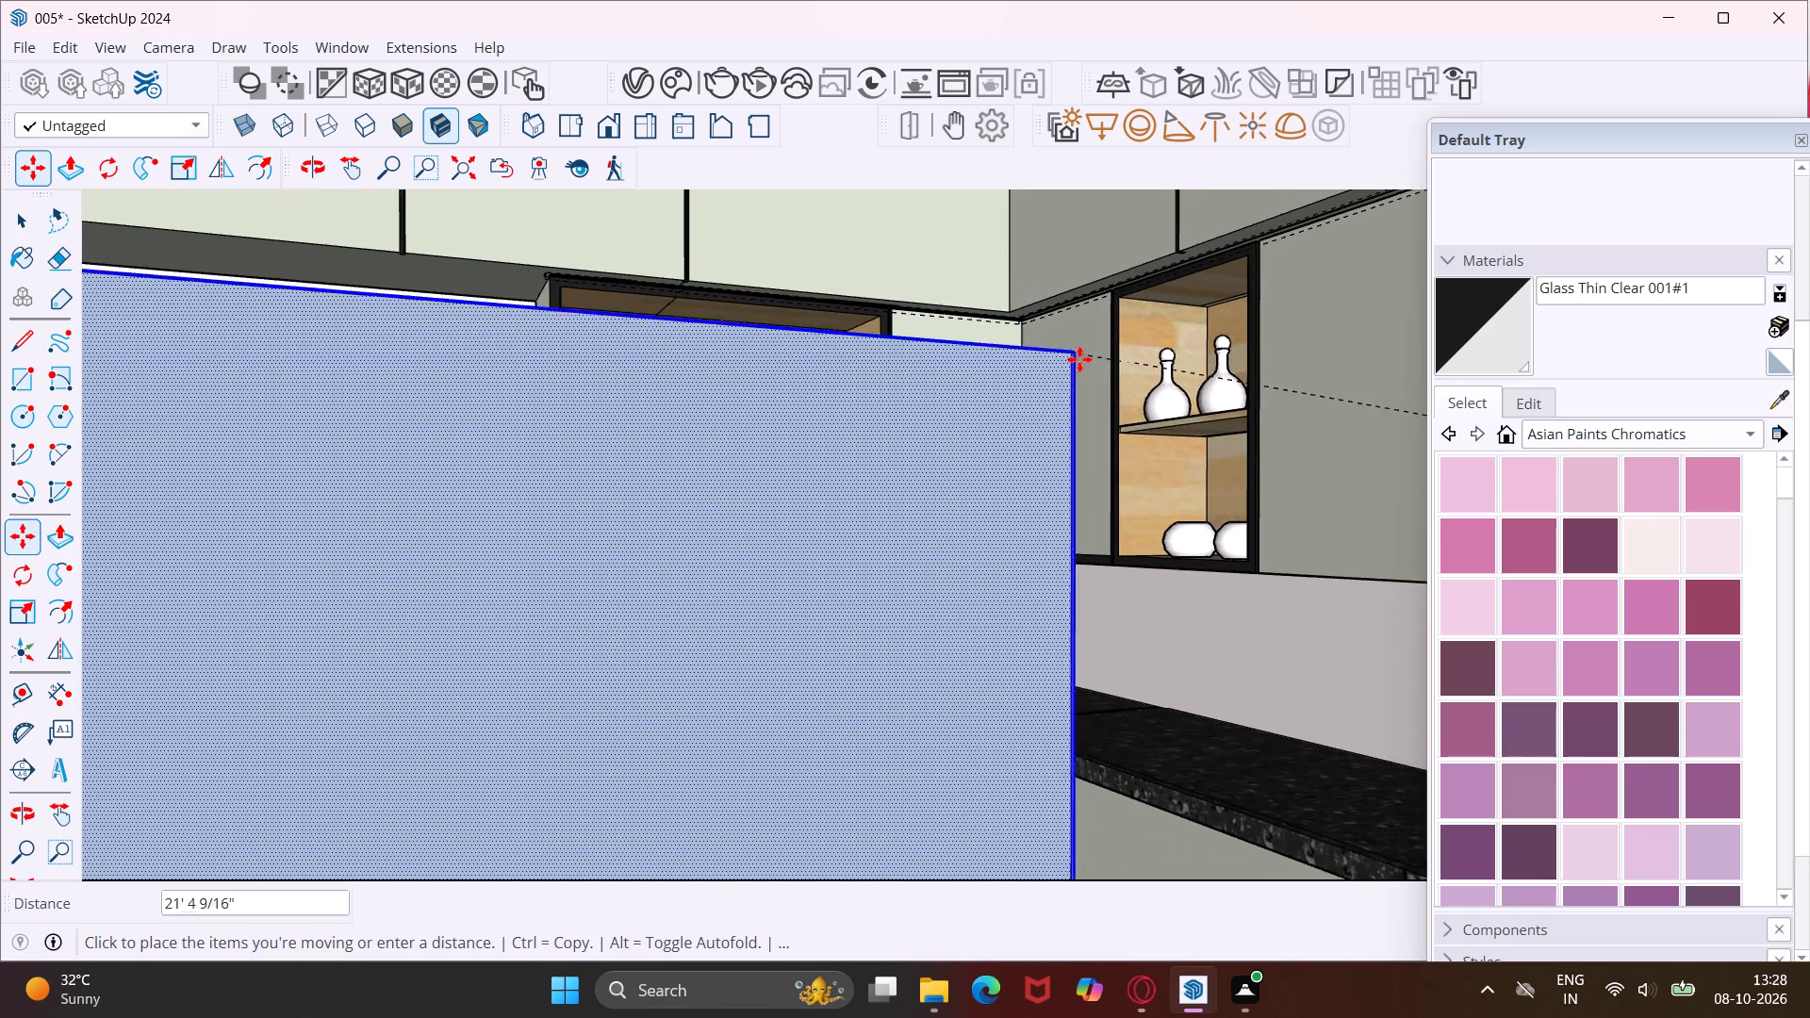
scroll(1086, 430, "down", 5)
scroll(990, 356, "down", 4)
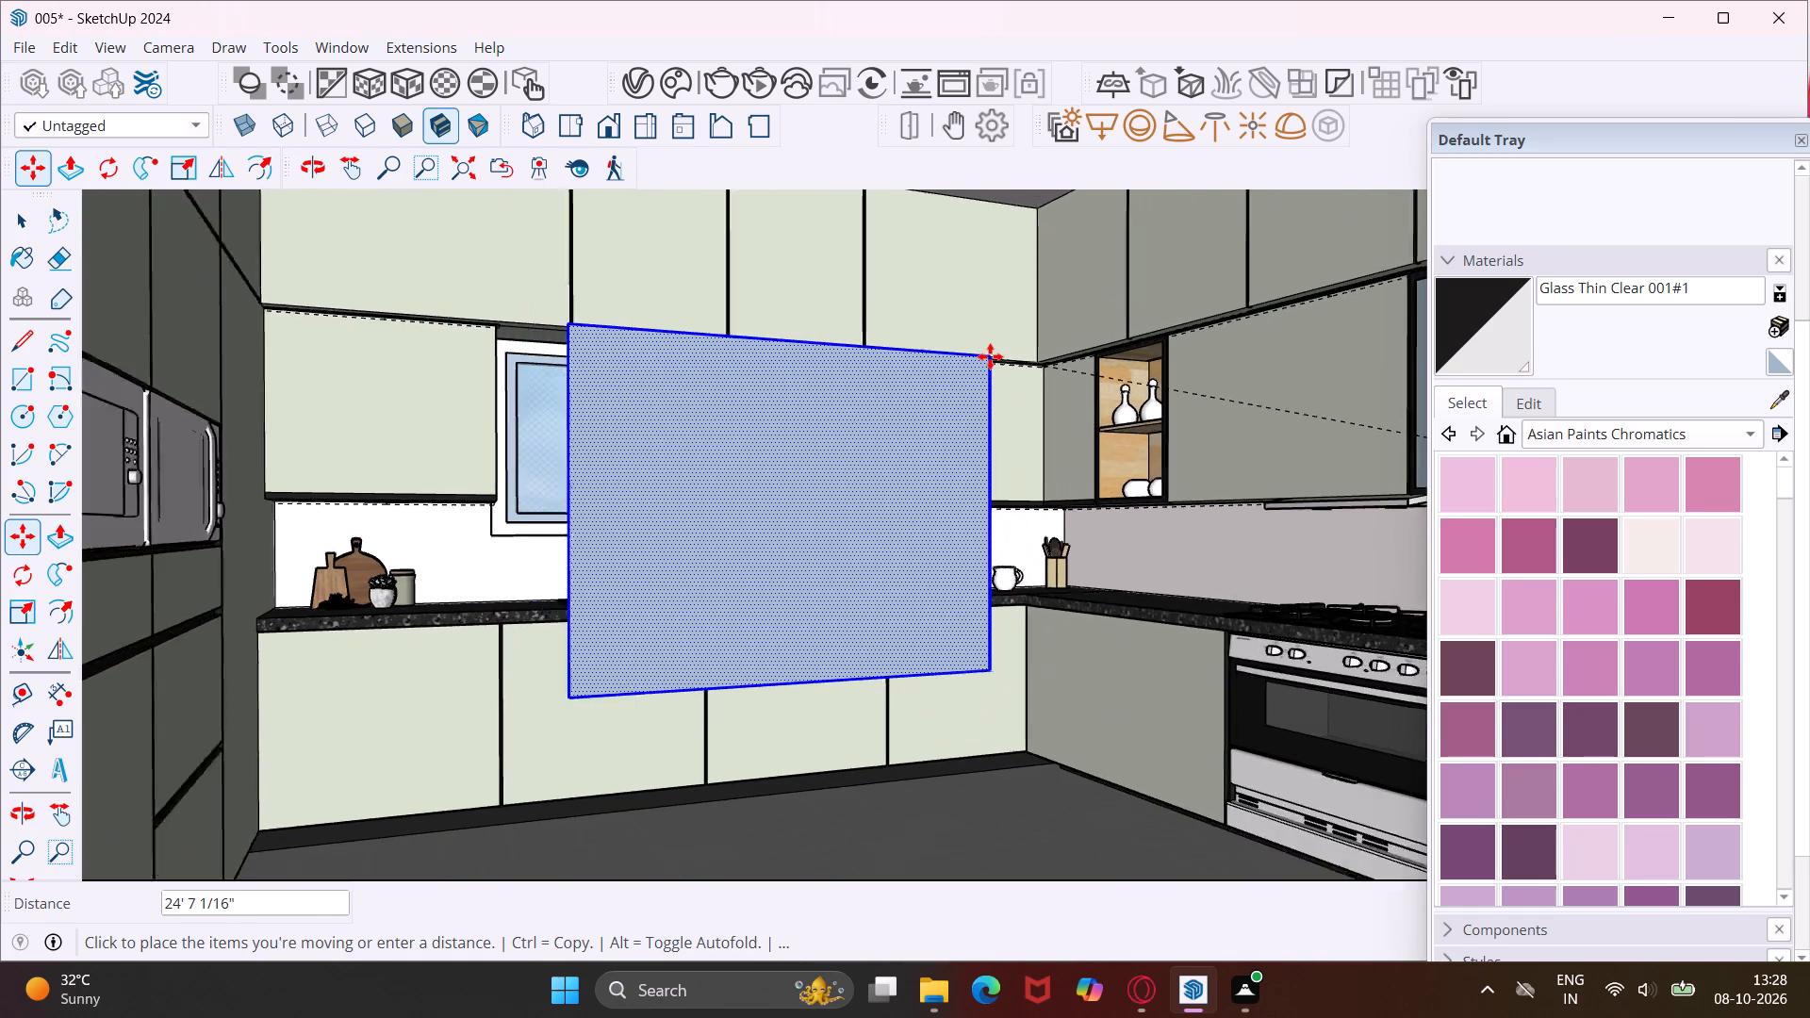
middle_click_drag(987, 356, 755, 371)
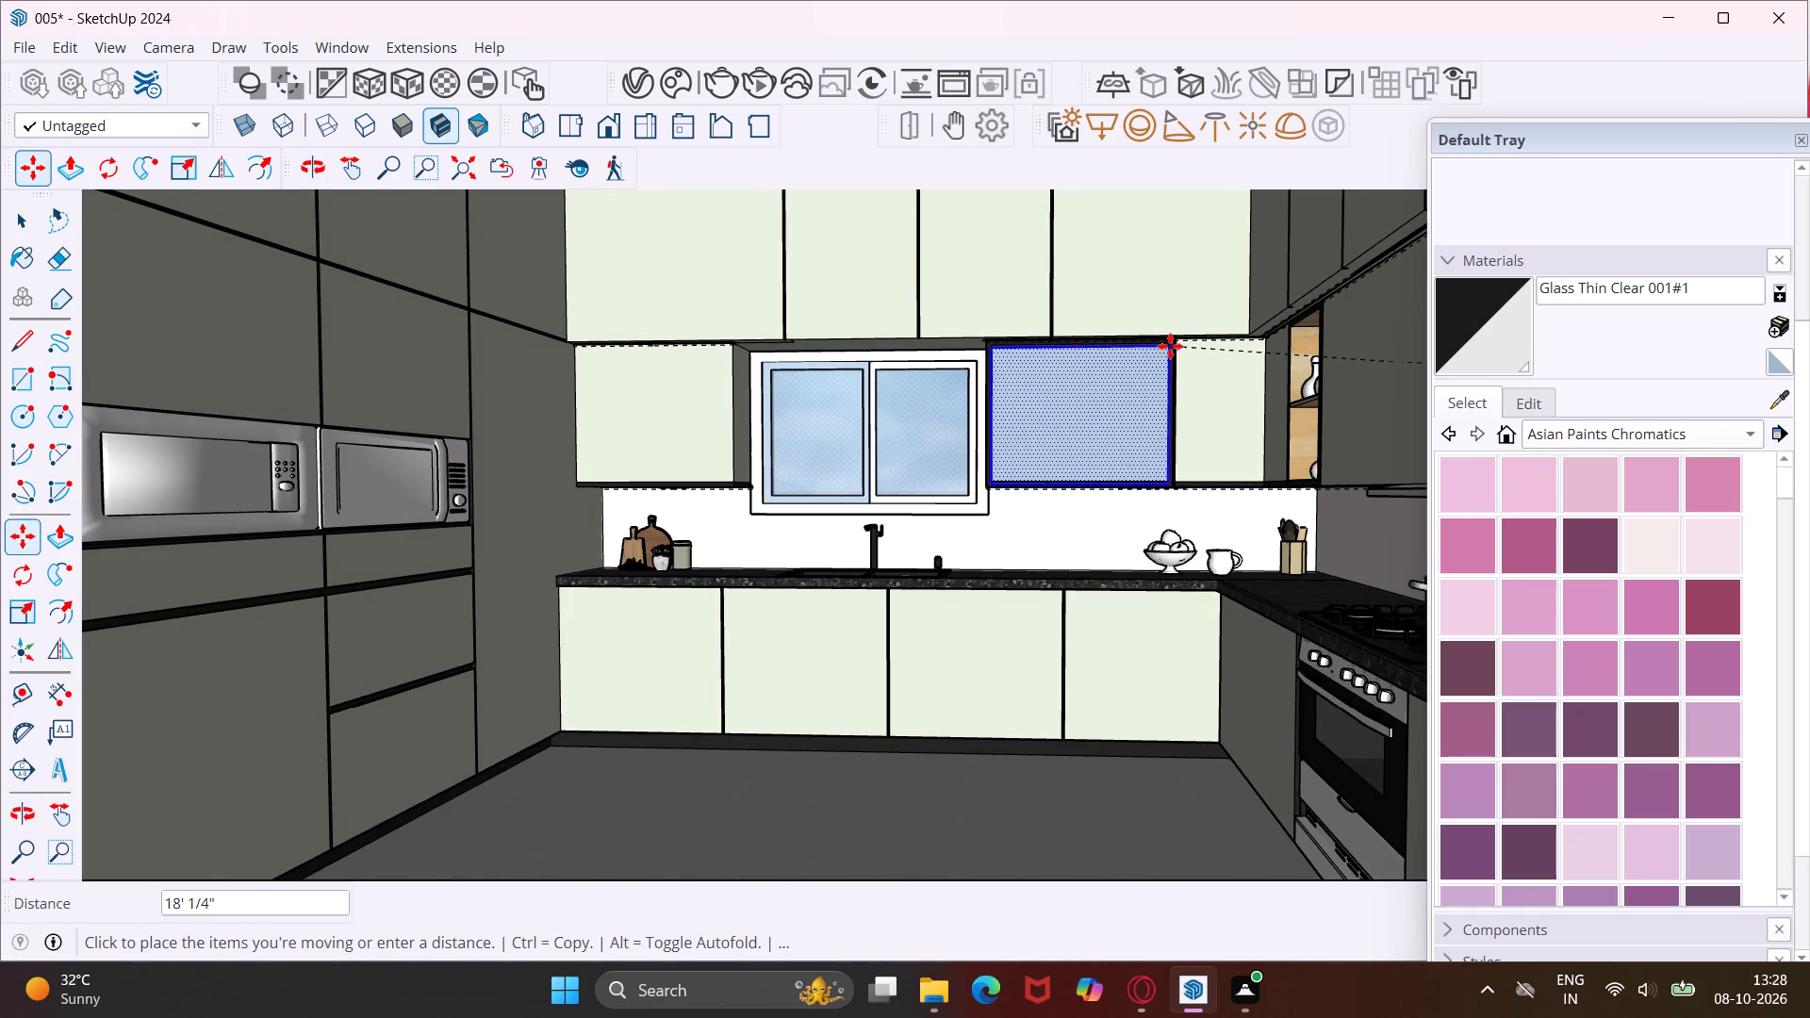
scroll(1170, 346, "up", 20)
scroll(1170, 346, "up", 1)
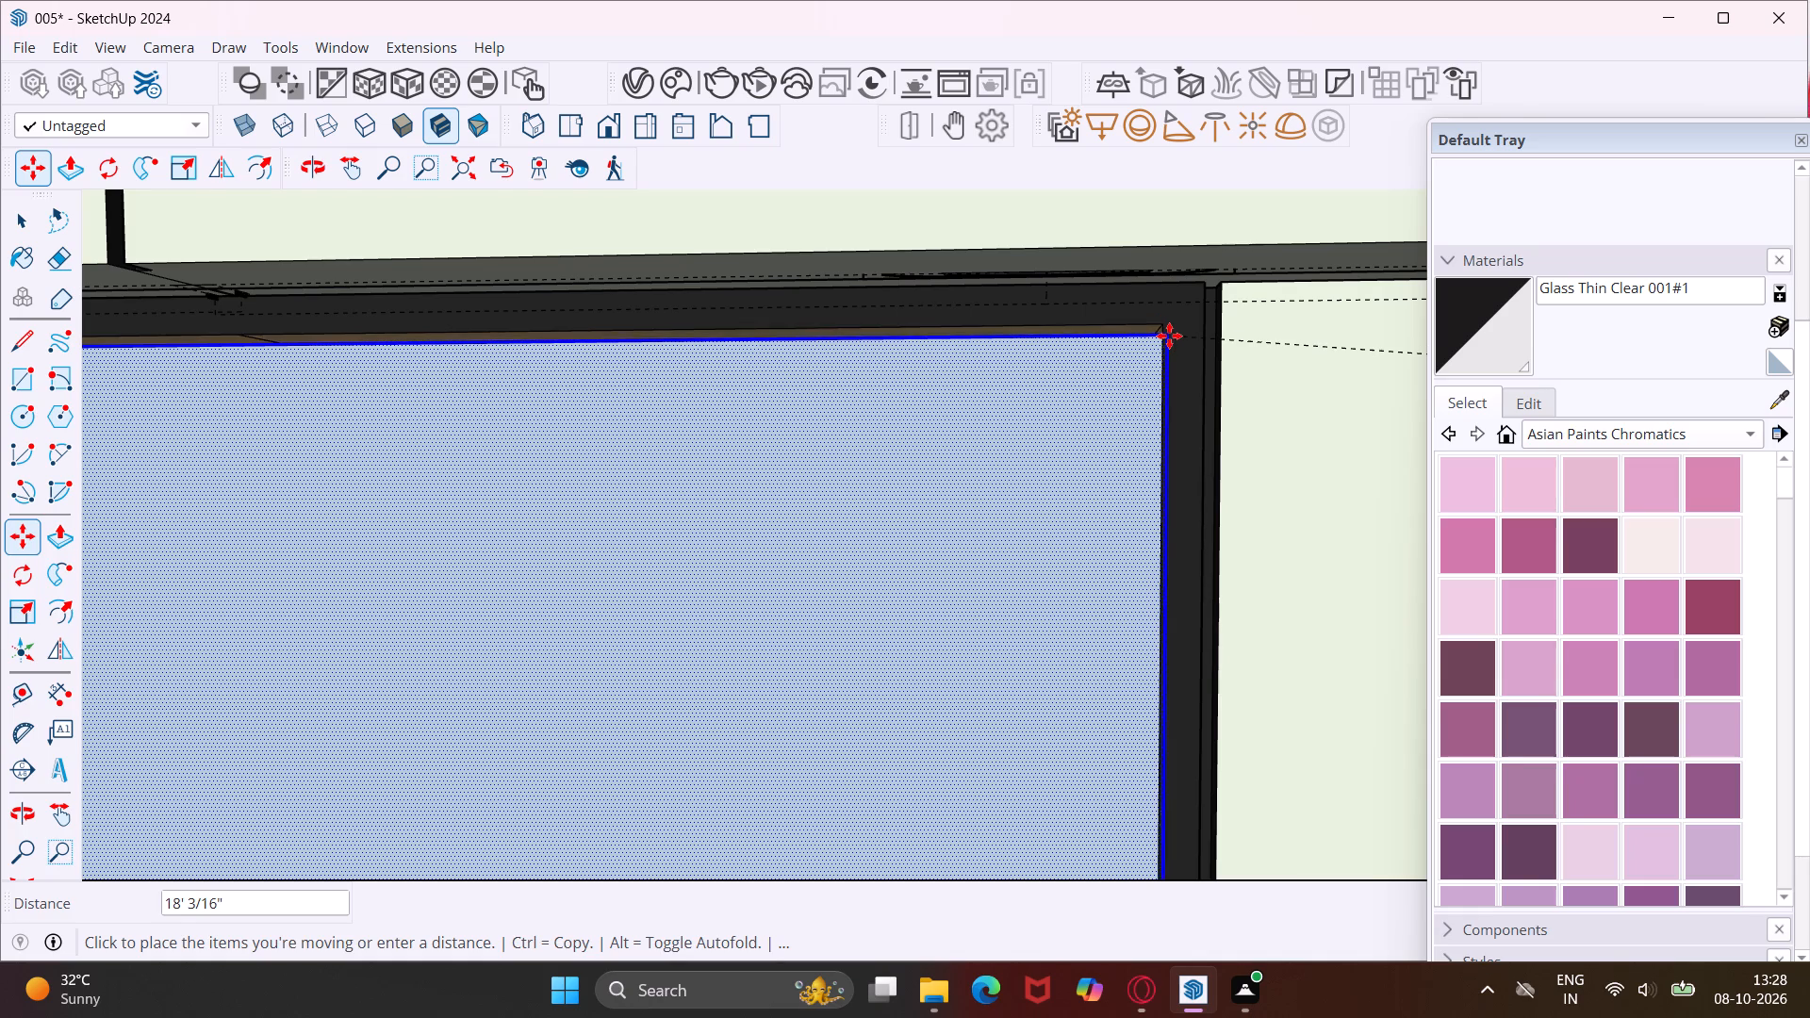
scroll(1159, 326, "up", 6)
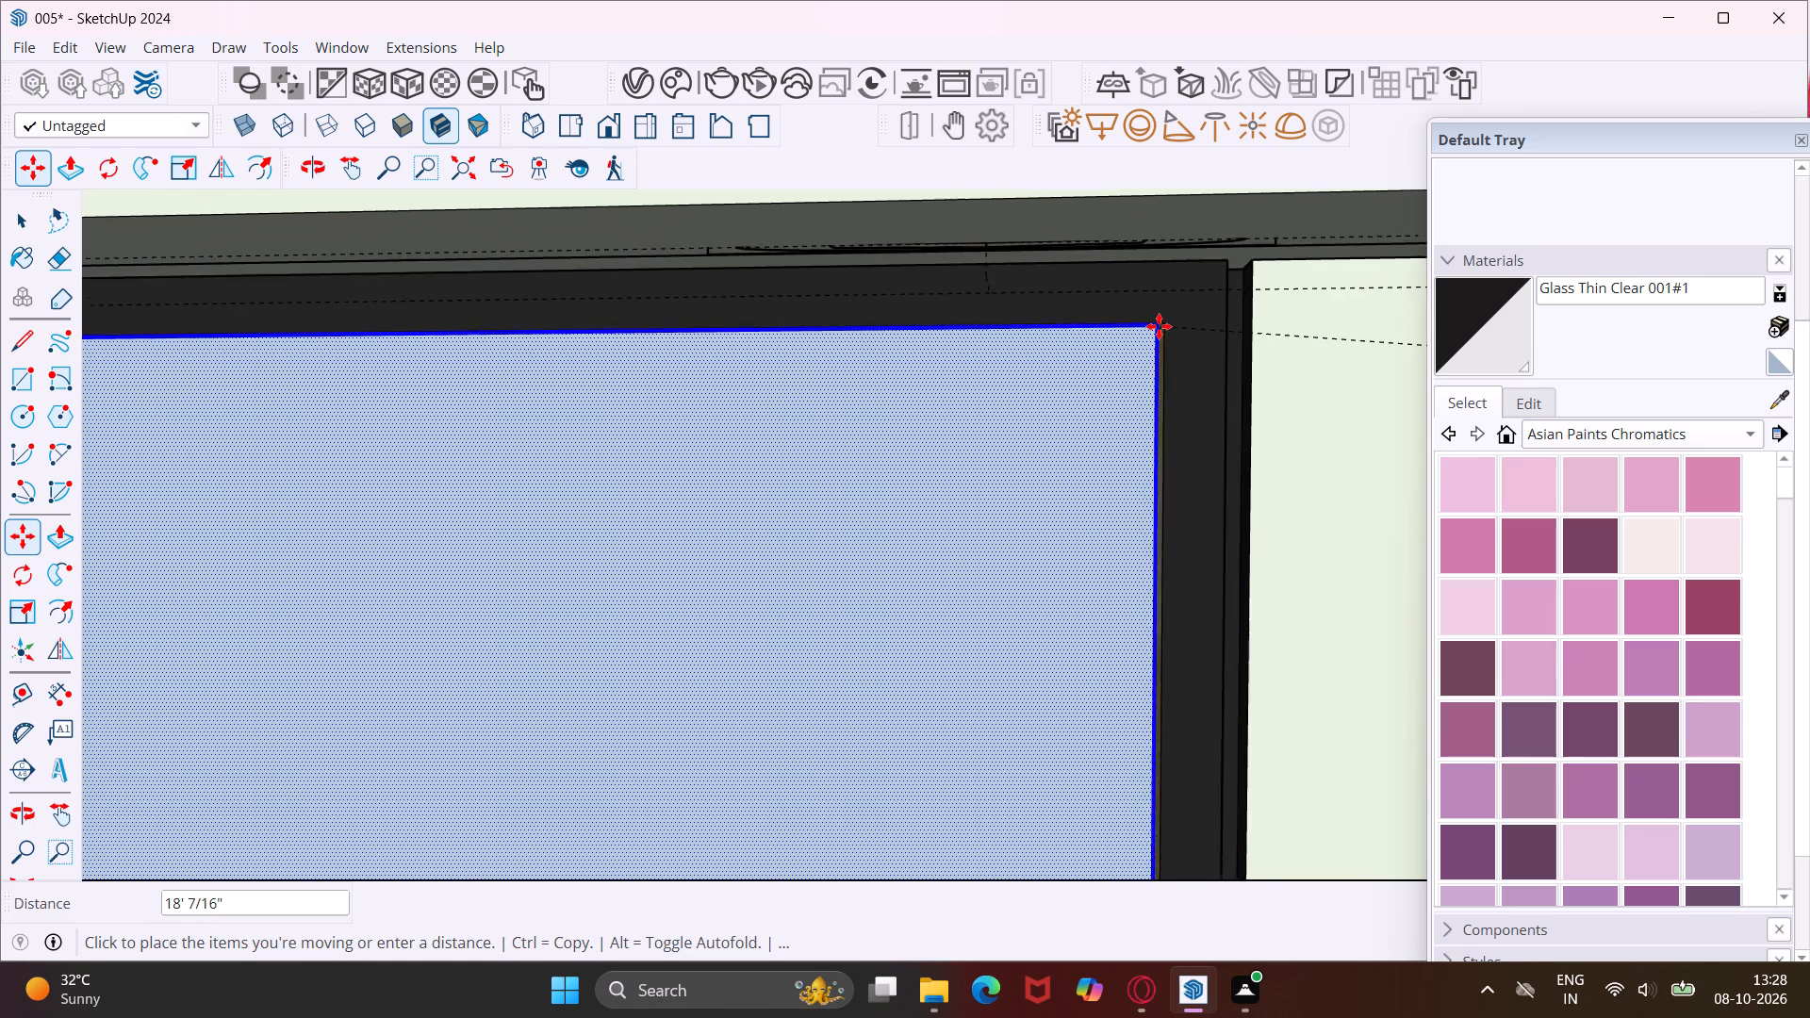
scroll(1159, 326, "up", 12)
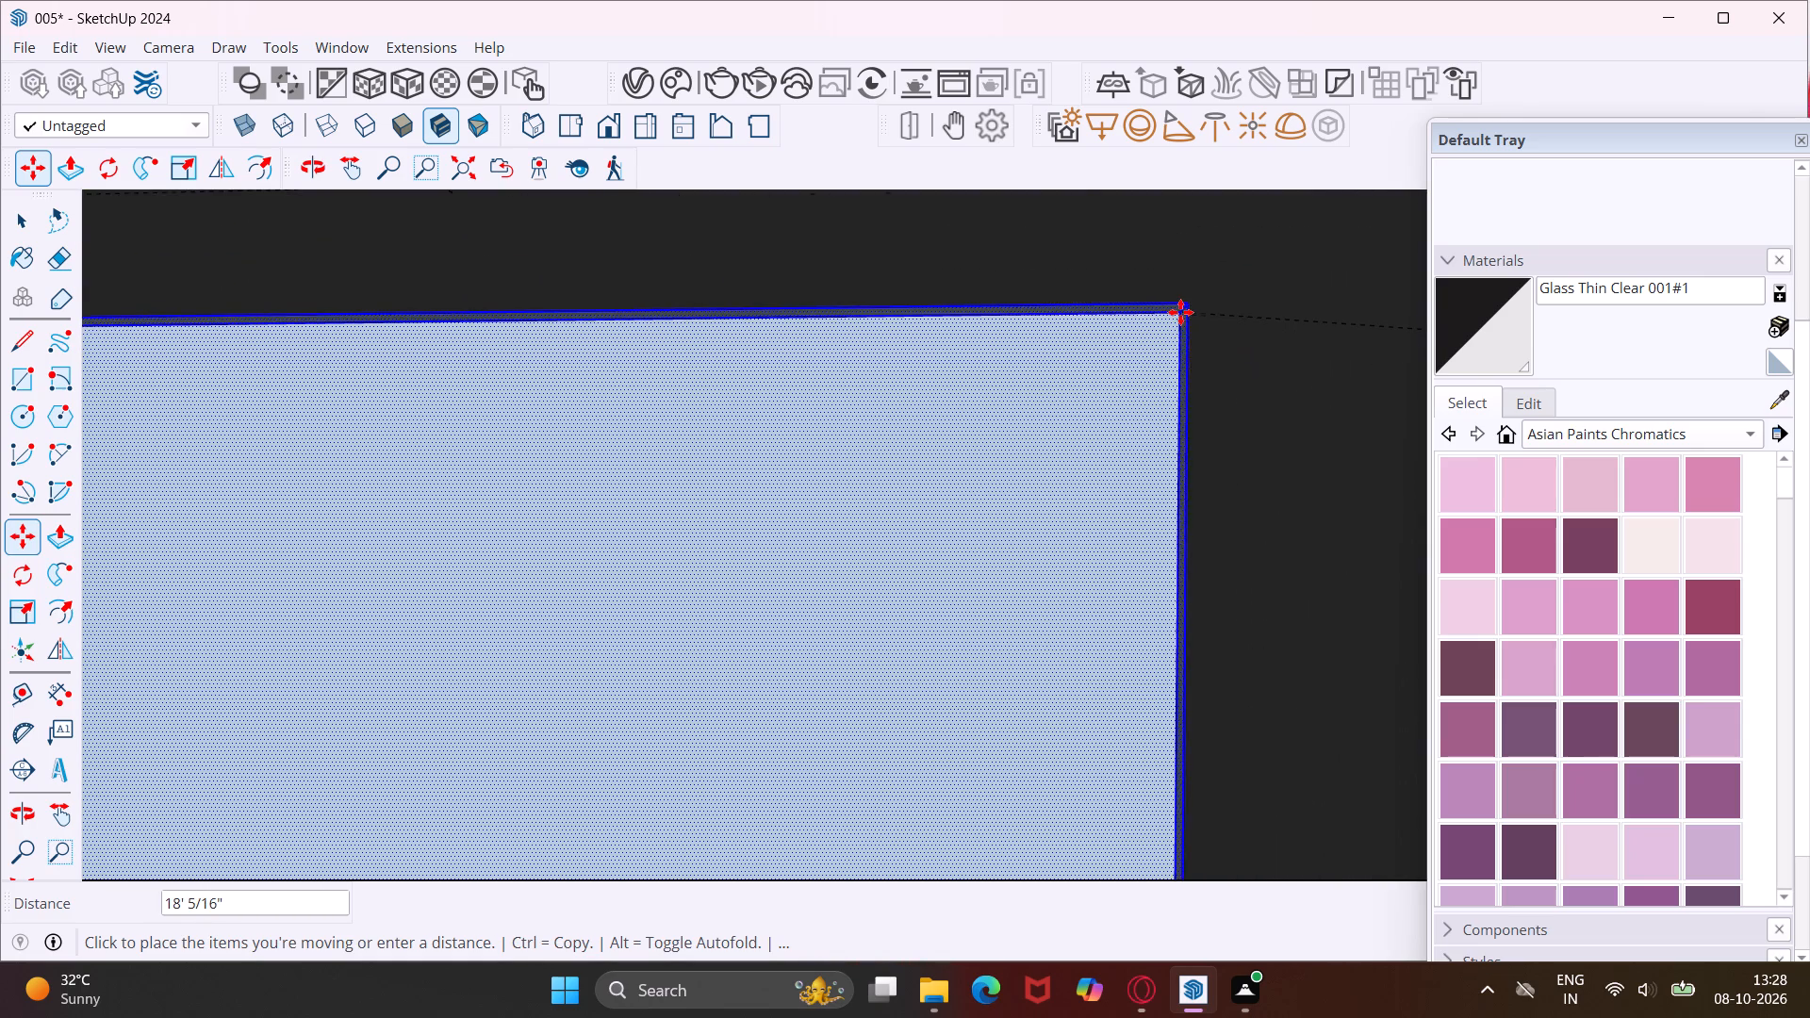
scroll(1180, 312, "up", 4)
middle_click_drag(1146, 317, 969, 324)
left_click(1201, 297)
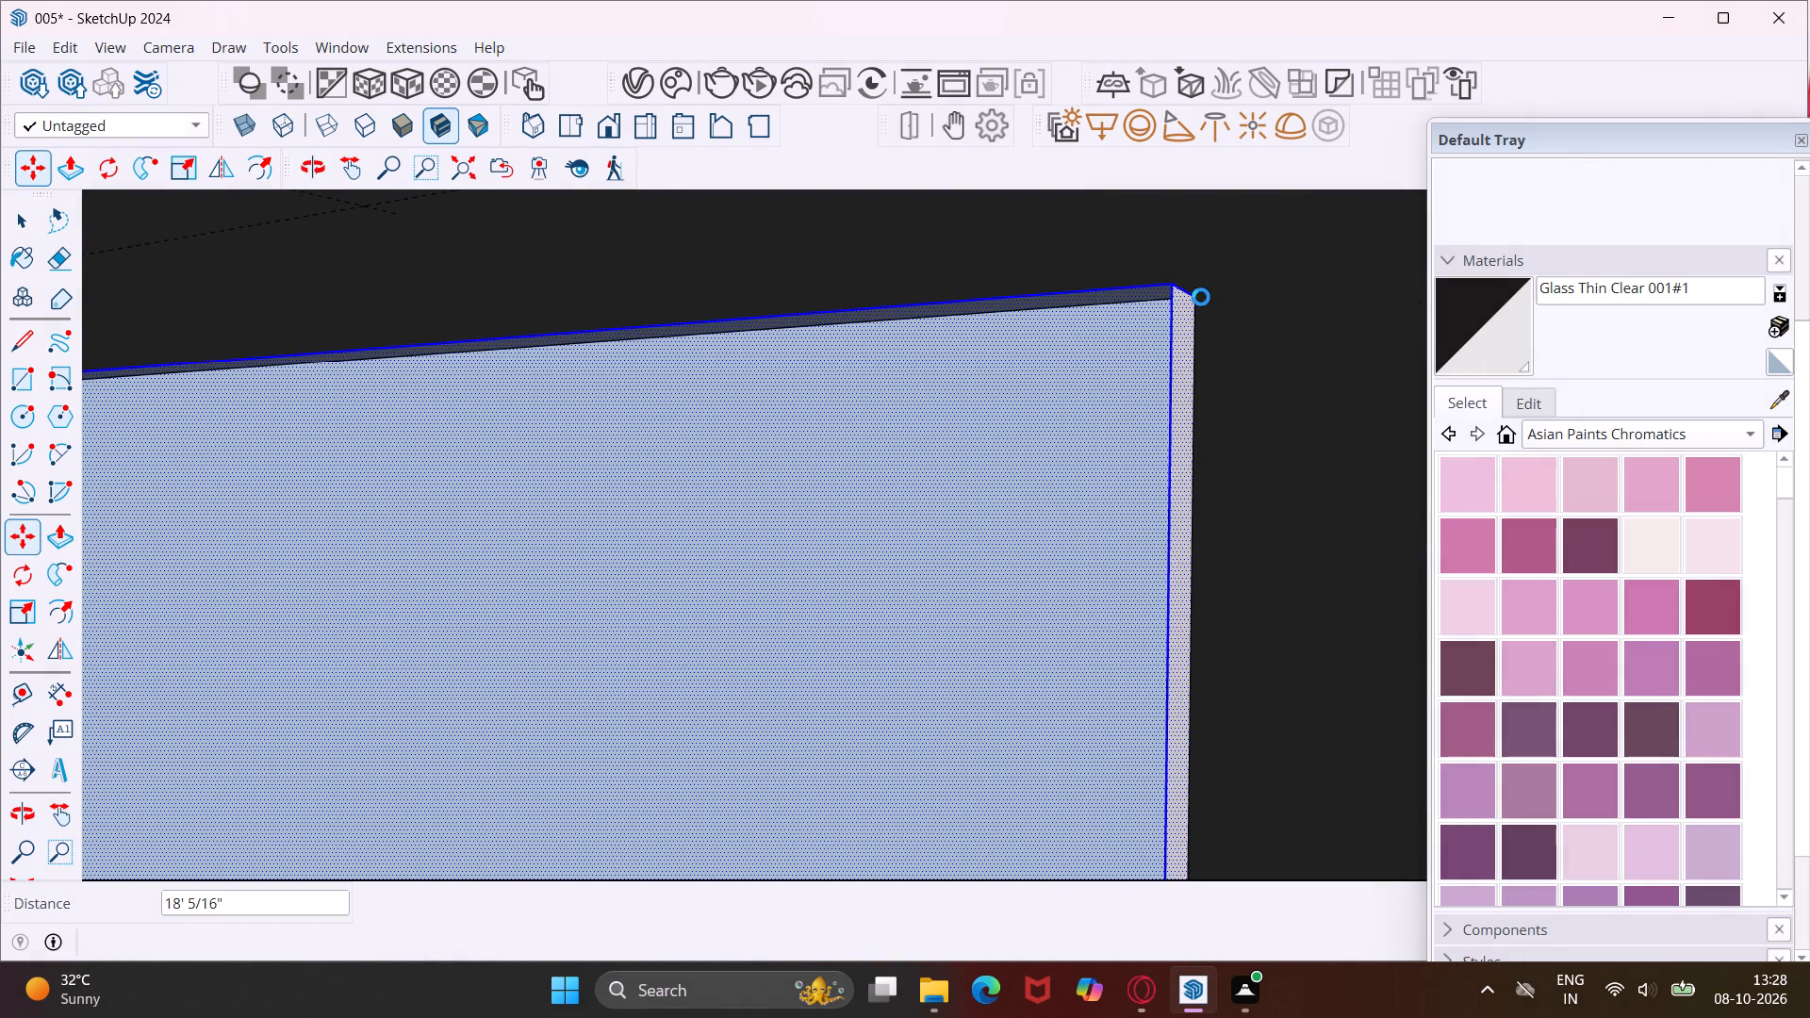
Examine the wide glass panel's fit in its black frame, and view the kitchen's cabinet openings from outside the room.
middle_click_drag(1201, 297, 1358, 330)
scroll(1201, 297, "up", 1)
scroll(1091, 308, "down", 5)
scroll(1058, 415, "down", 4)
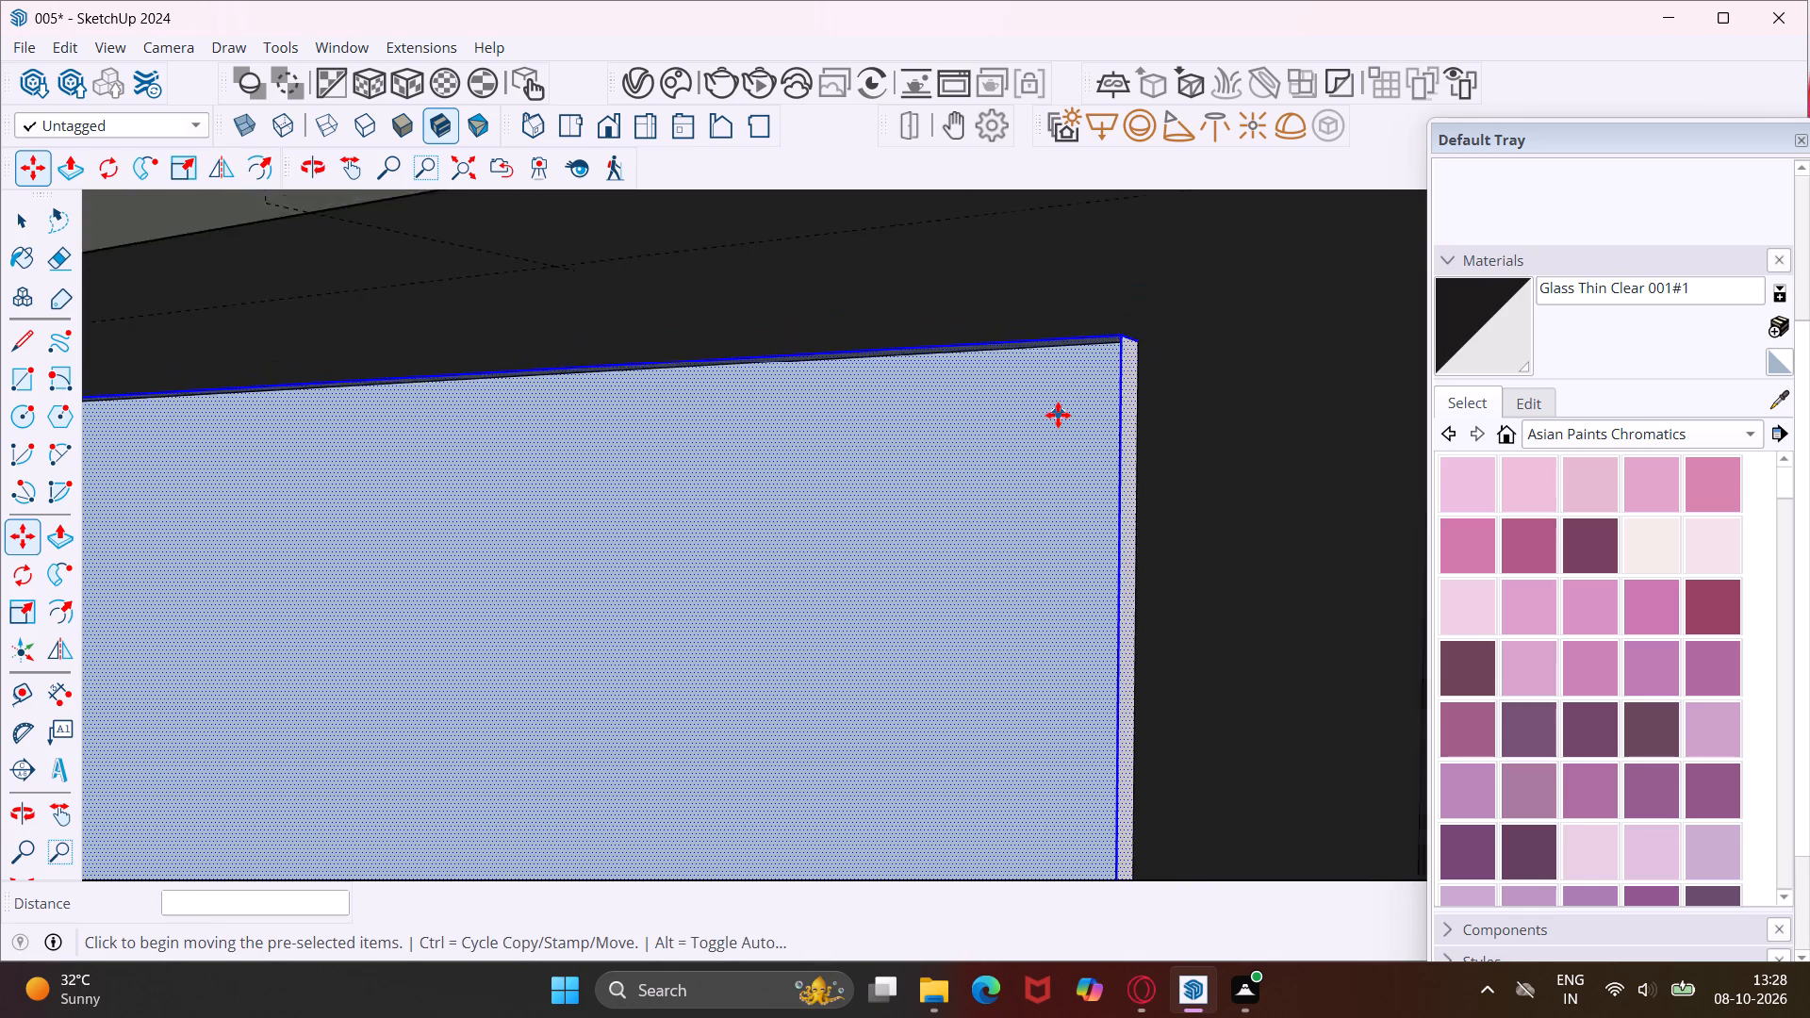
scroll(1058, 415, "down", 10)
middle_click_drag(1021, 429, 1309, 461)
scroll(1309, 461, "up", 1)
scroll(1082, 410, "down", 3)
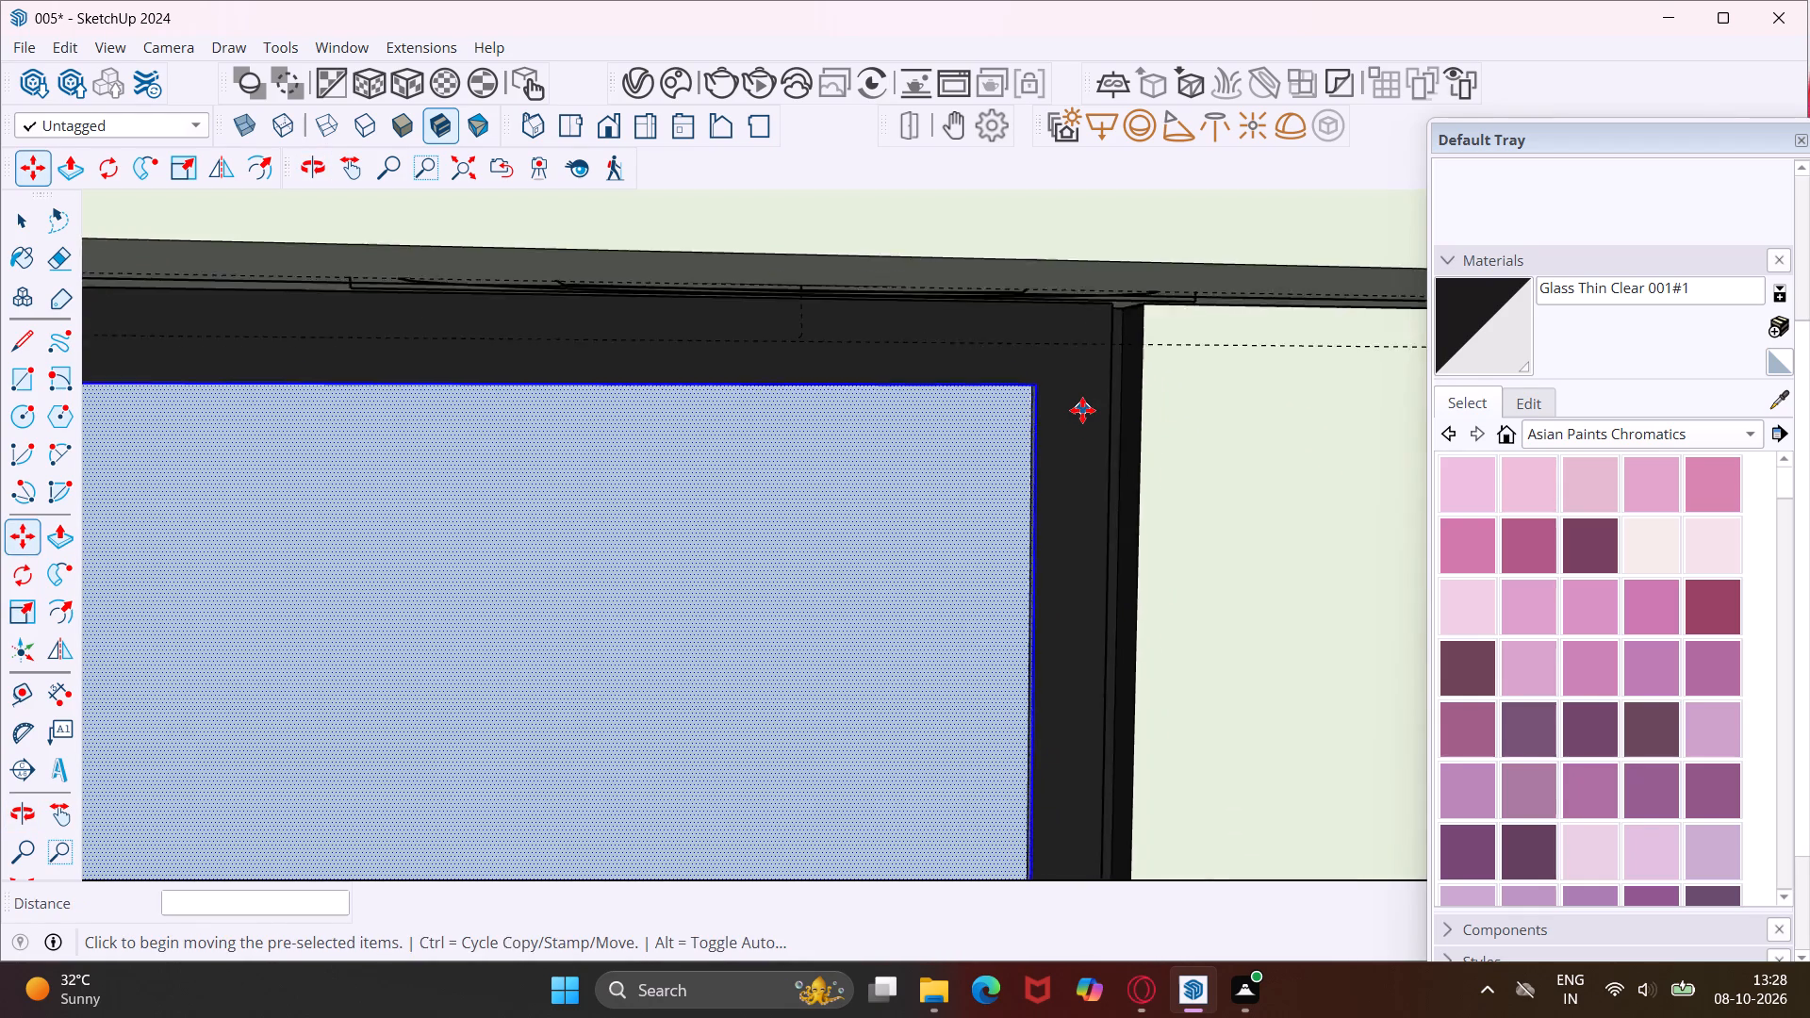
scroll(1082, 410, "down", 20)
scroll(1082, 410, "down", 17)
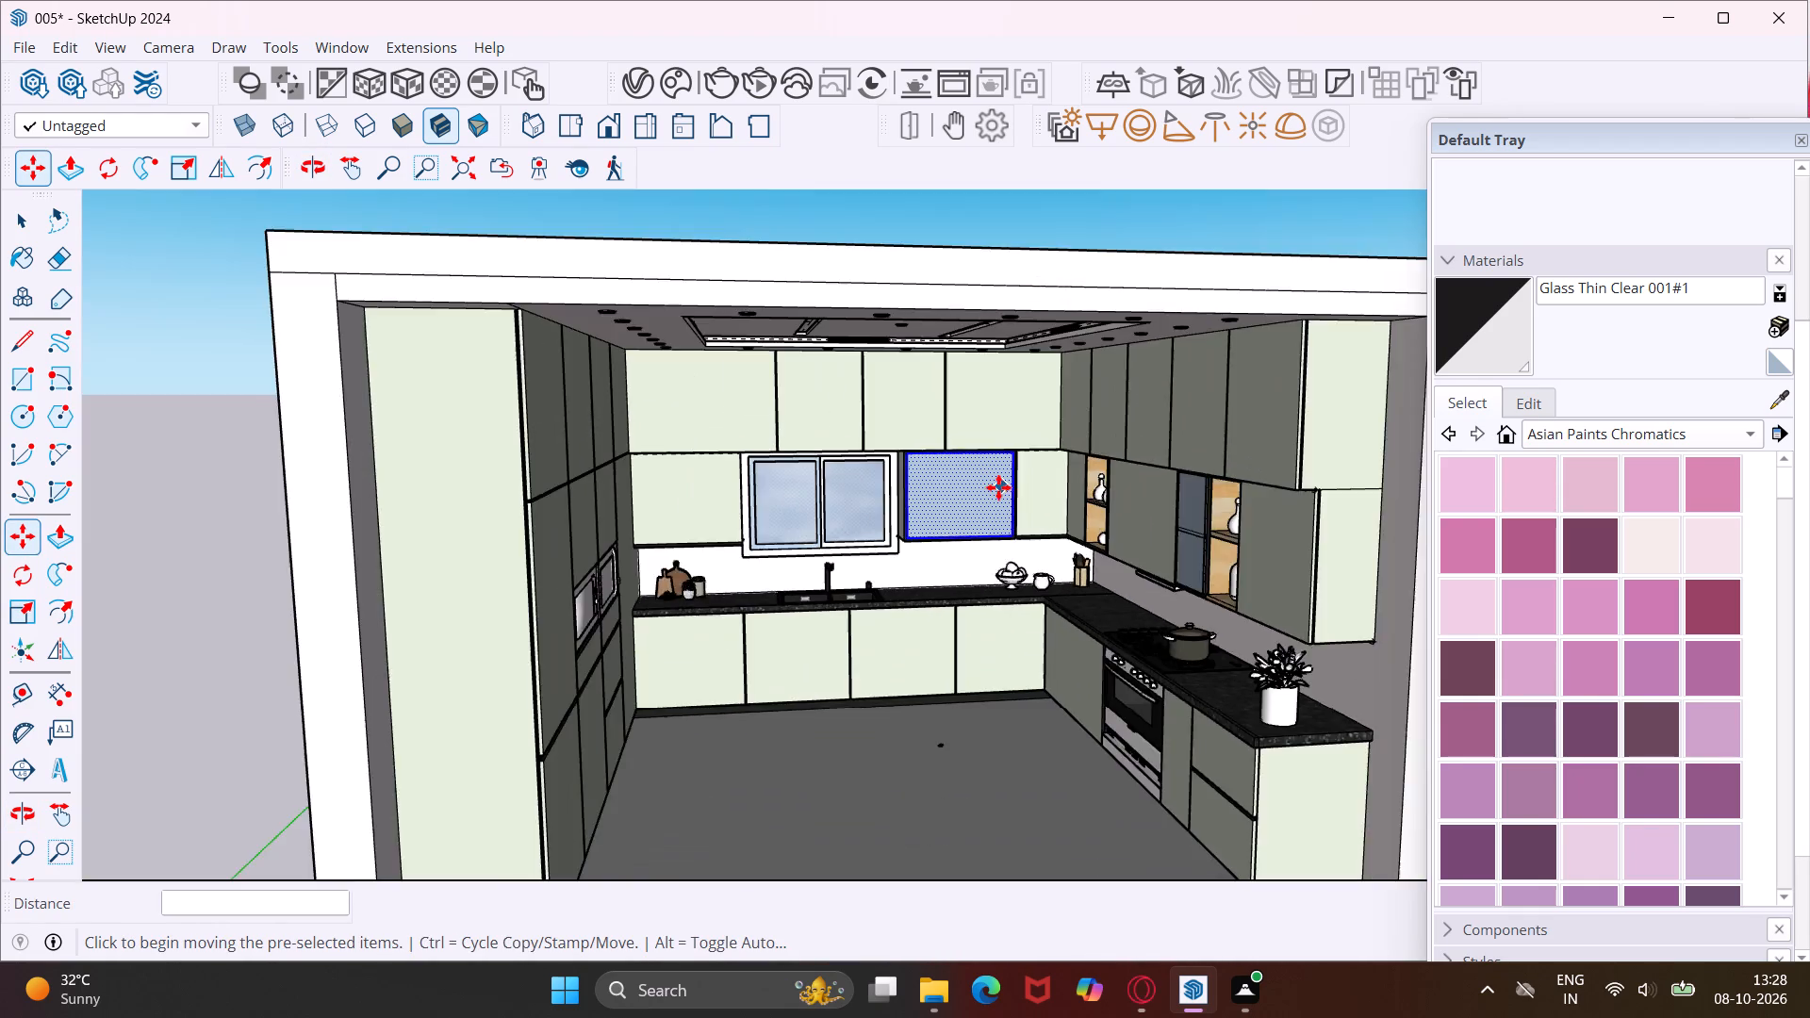
scroll(995, 490, "down", 12)
middle_click_drag(942, 625, 1173, 677)
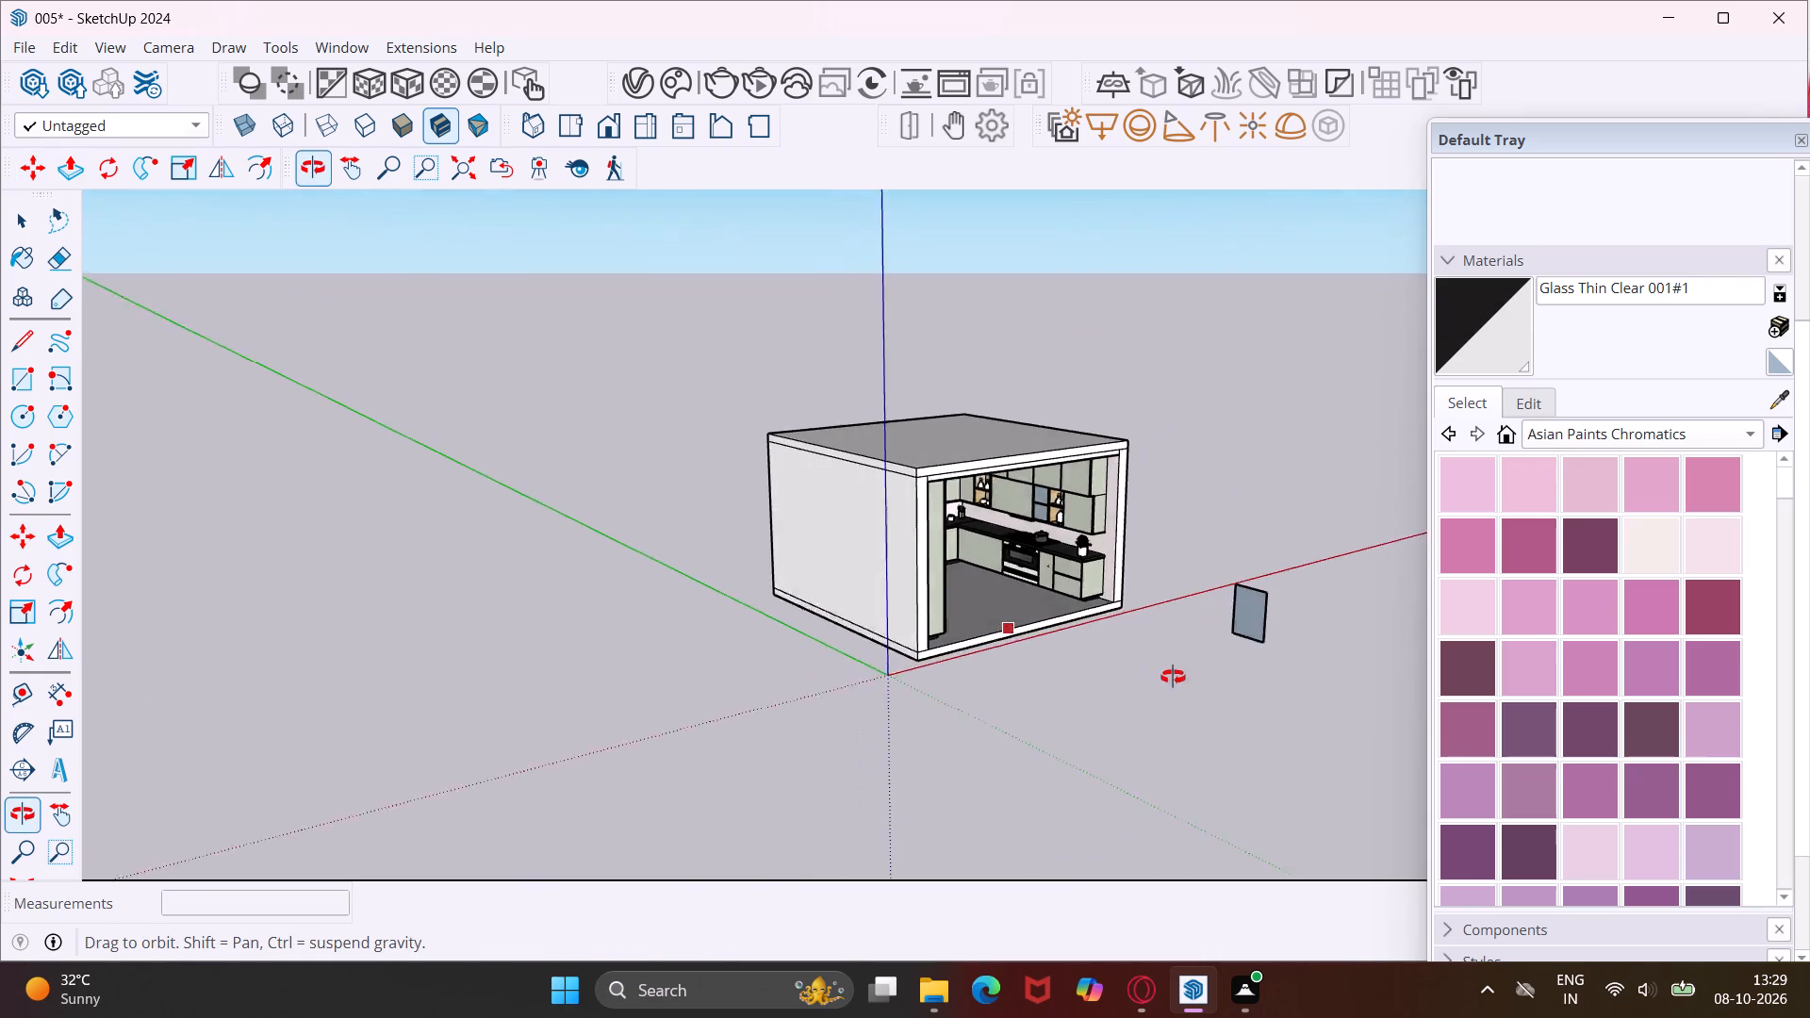
middle_click_drag(1173, 677, 1200, 681)
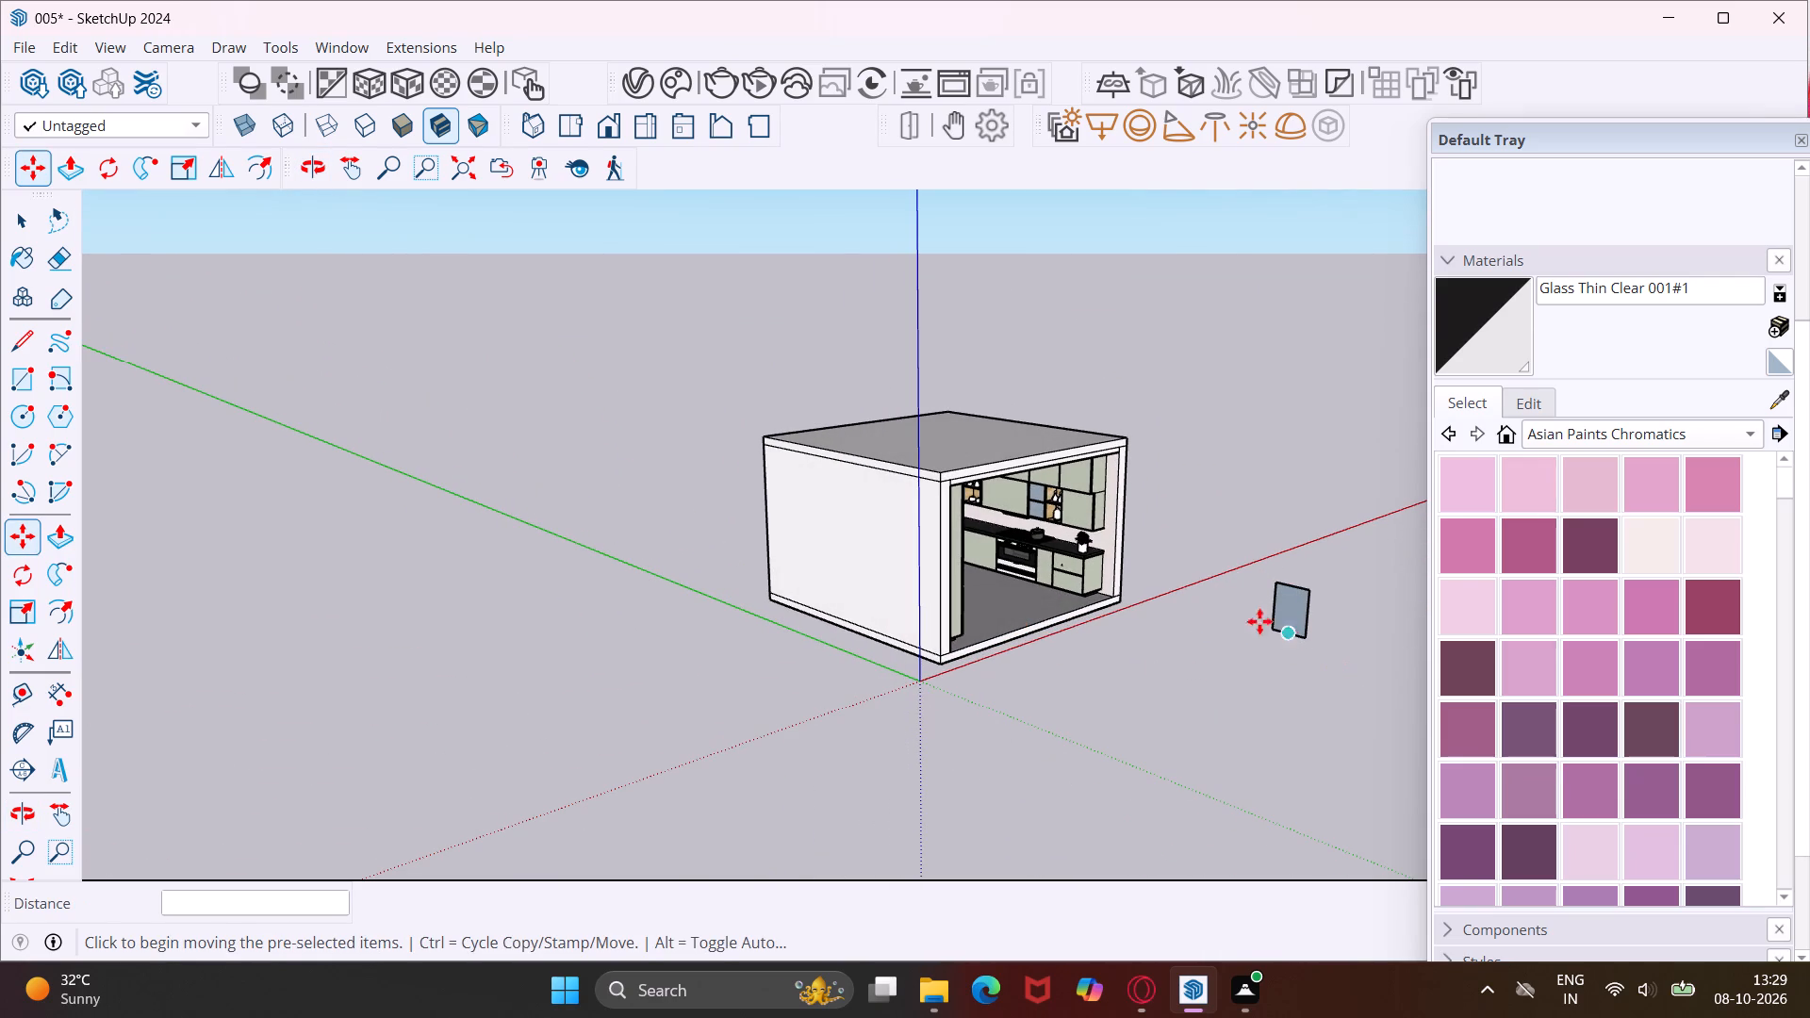
scroll(1028, 490, "up", 12)
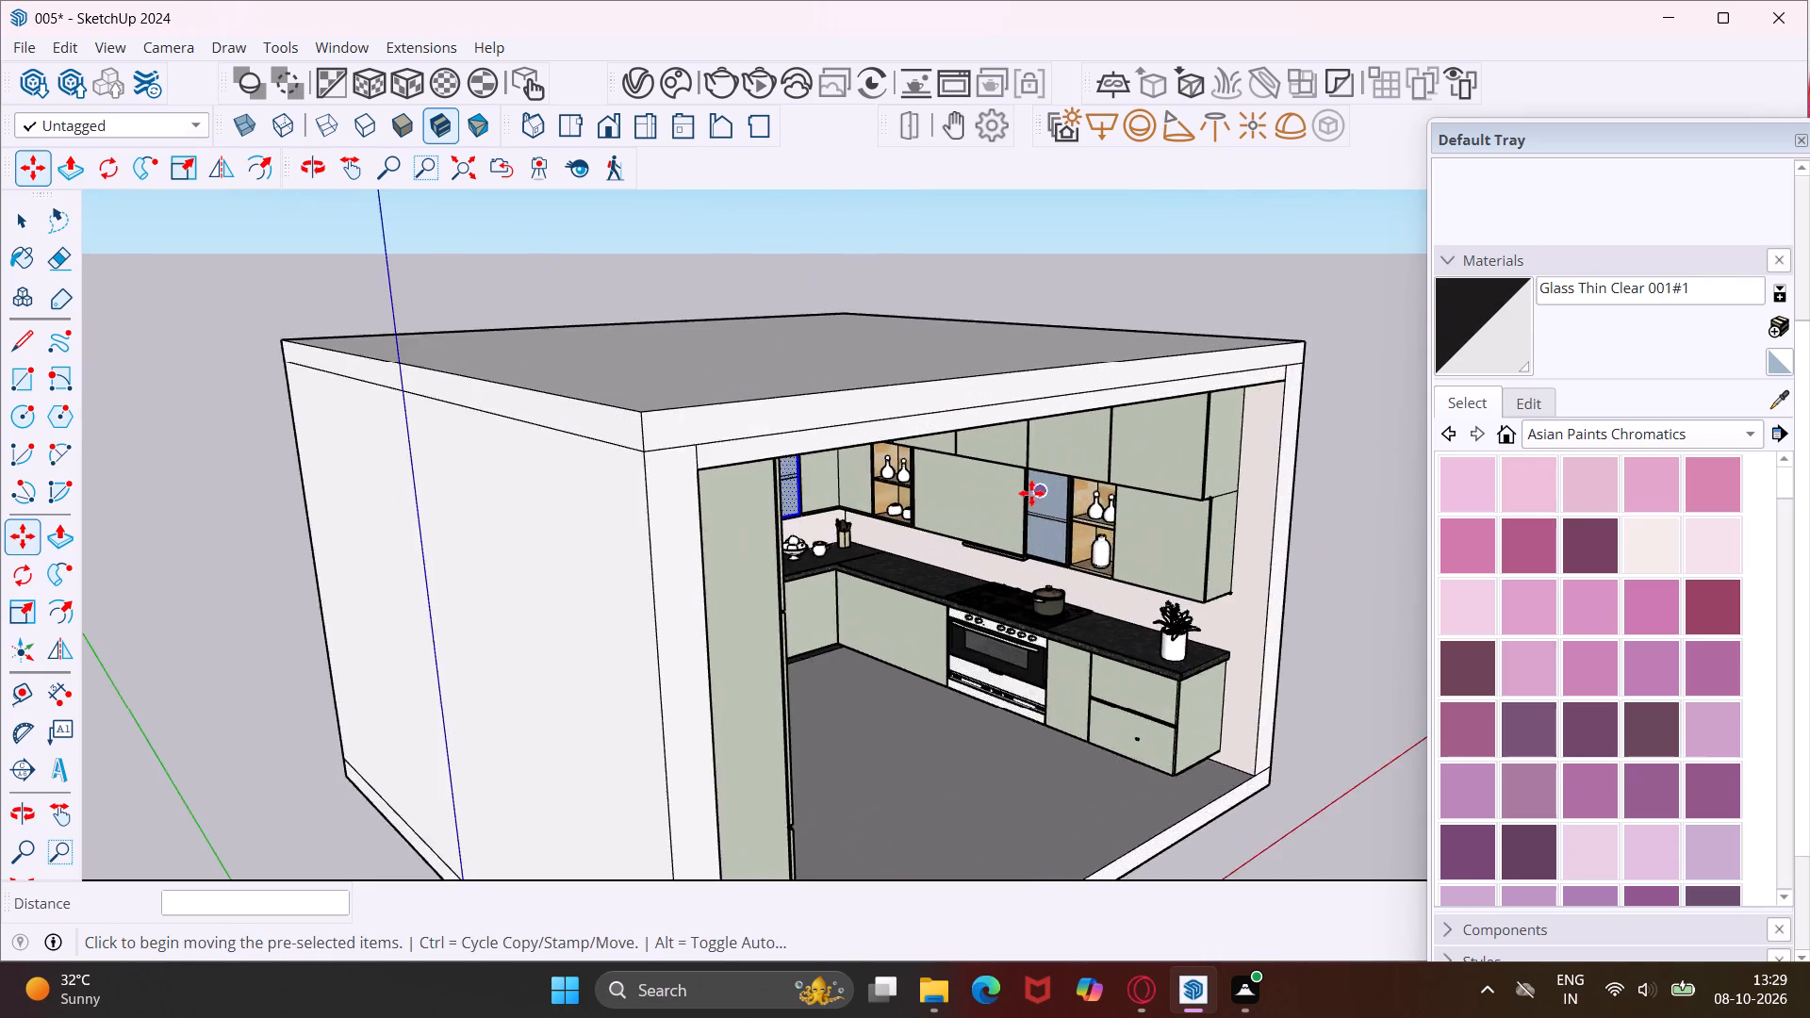
scroll(1031, 493, "up", 2)
scroll(1069, 540, "down", 9)
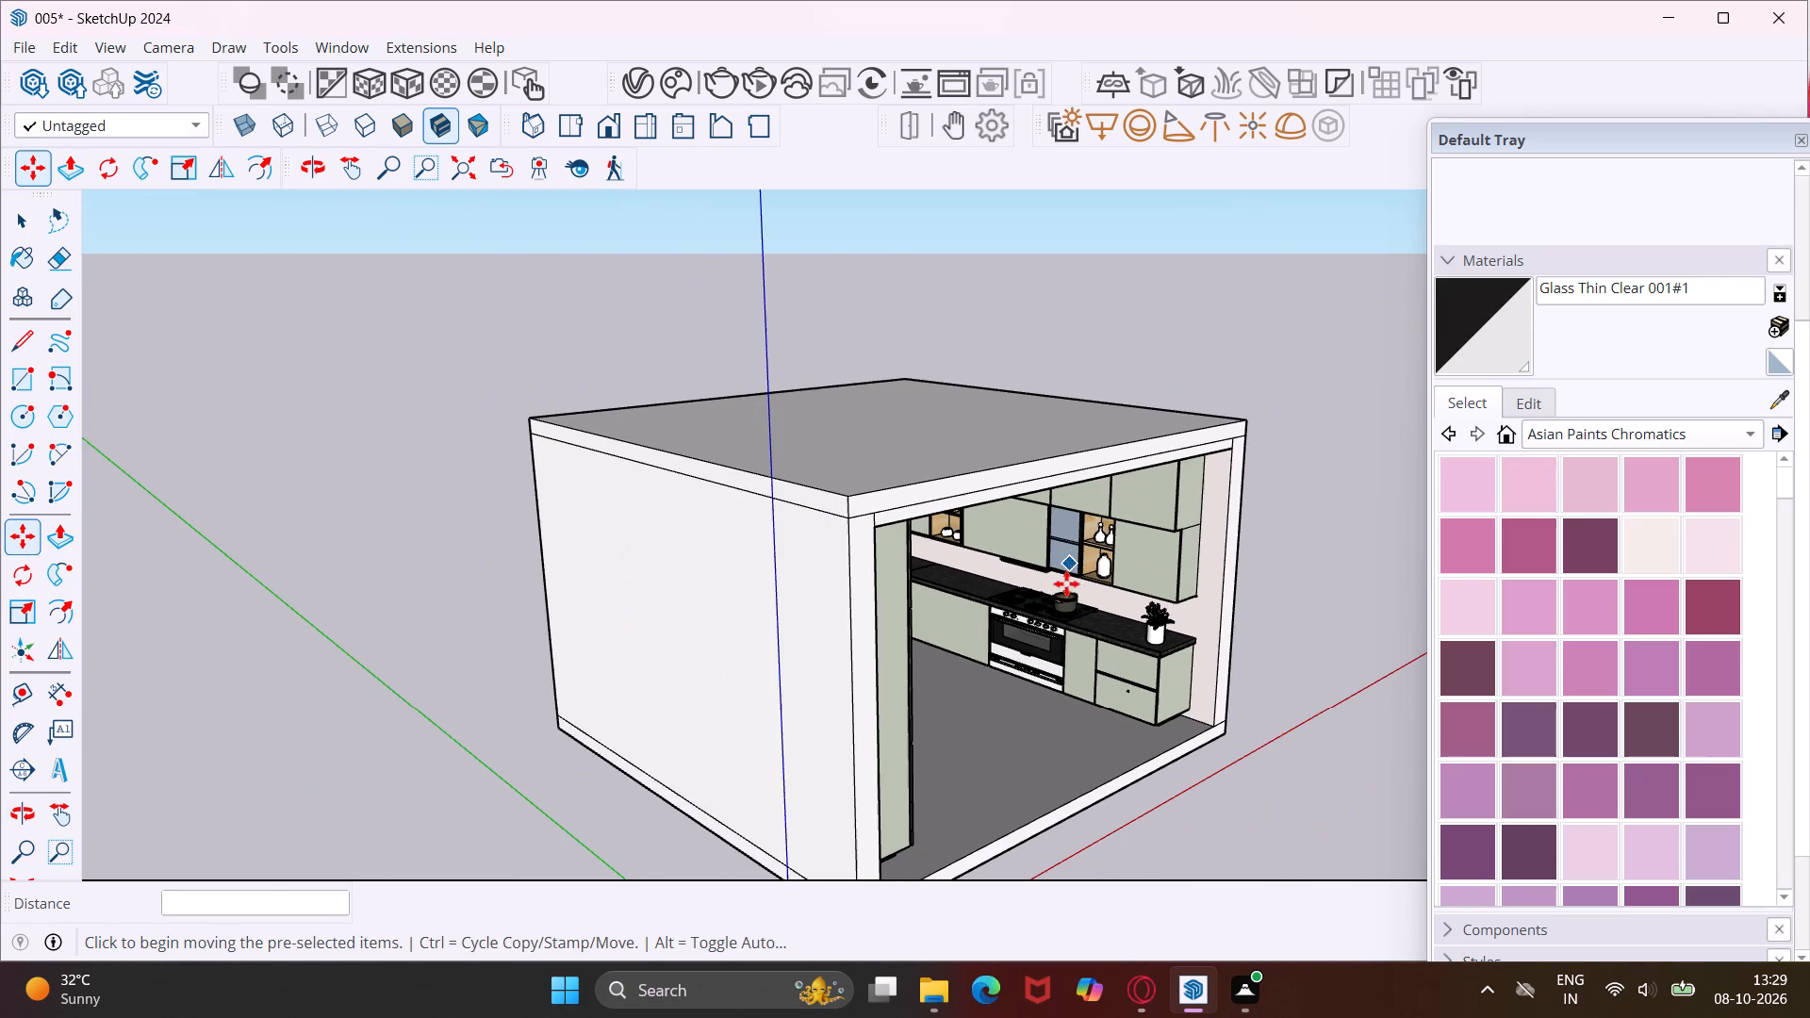
middle_click_drag(1235, 729, 1184, 708)
key("Escape")
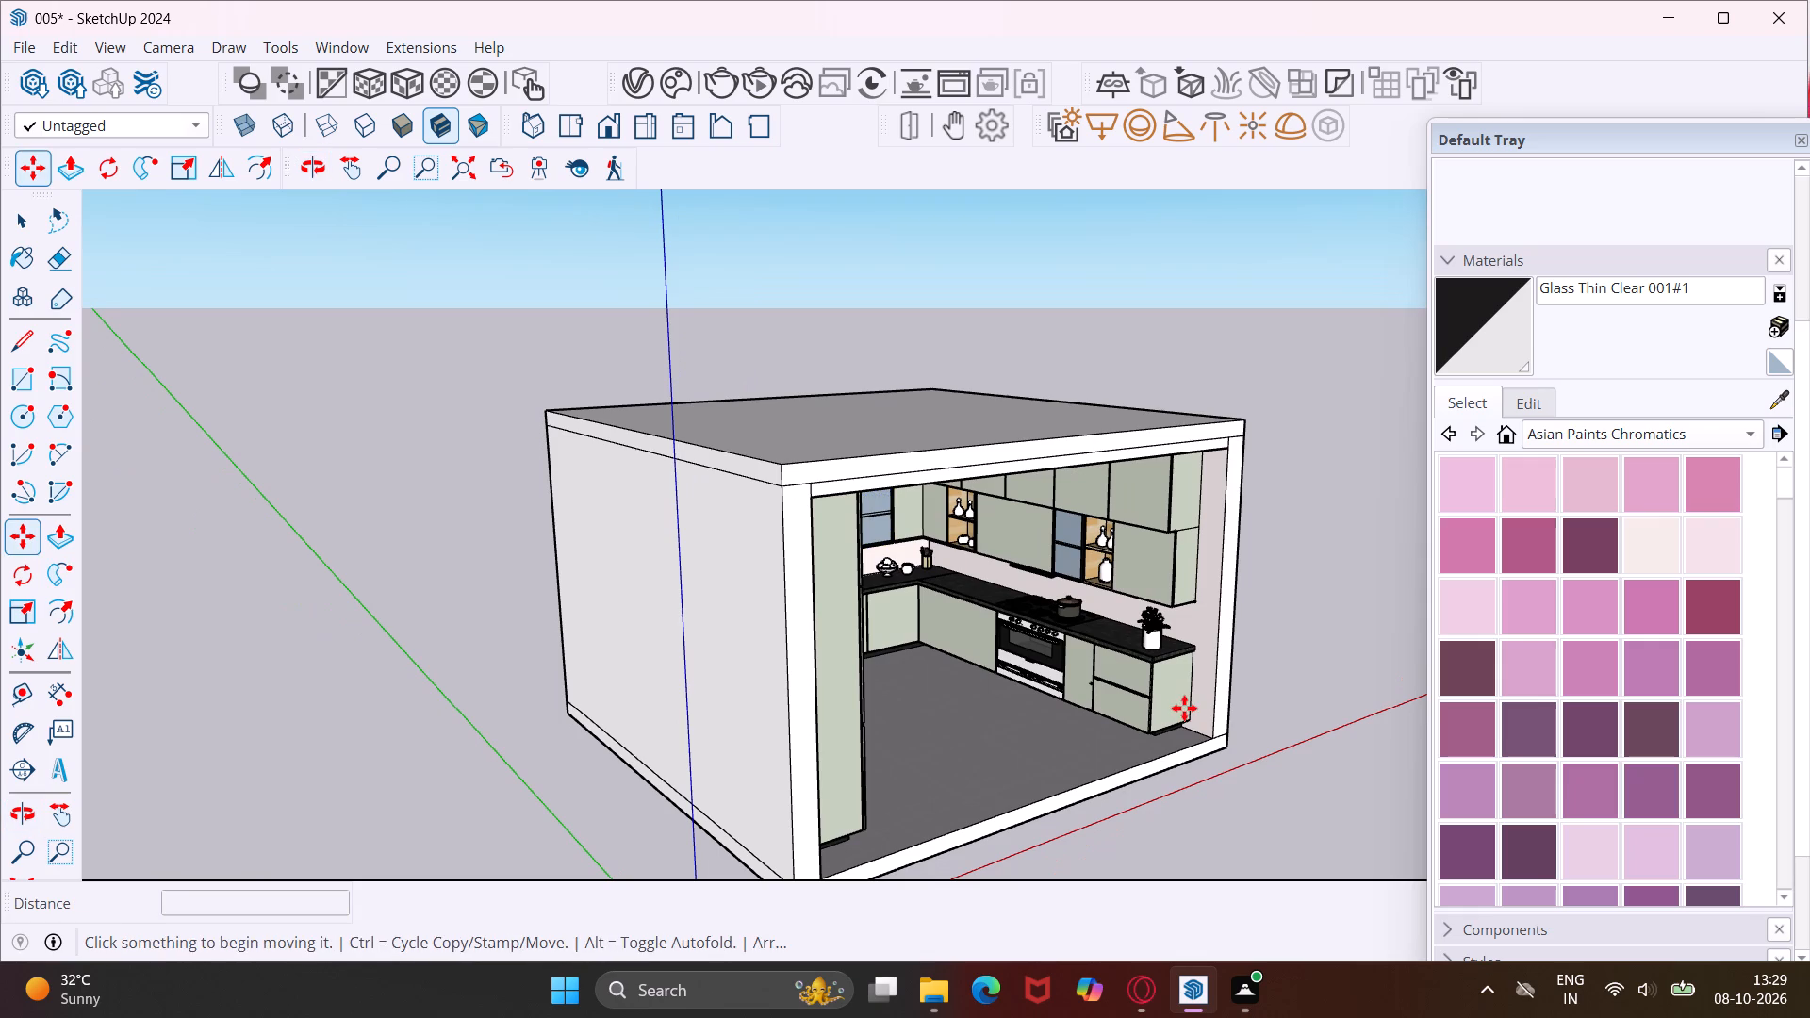
middle_click_drag(1243, 759, 1209, 694)
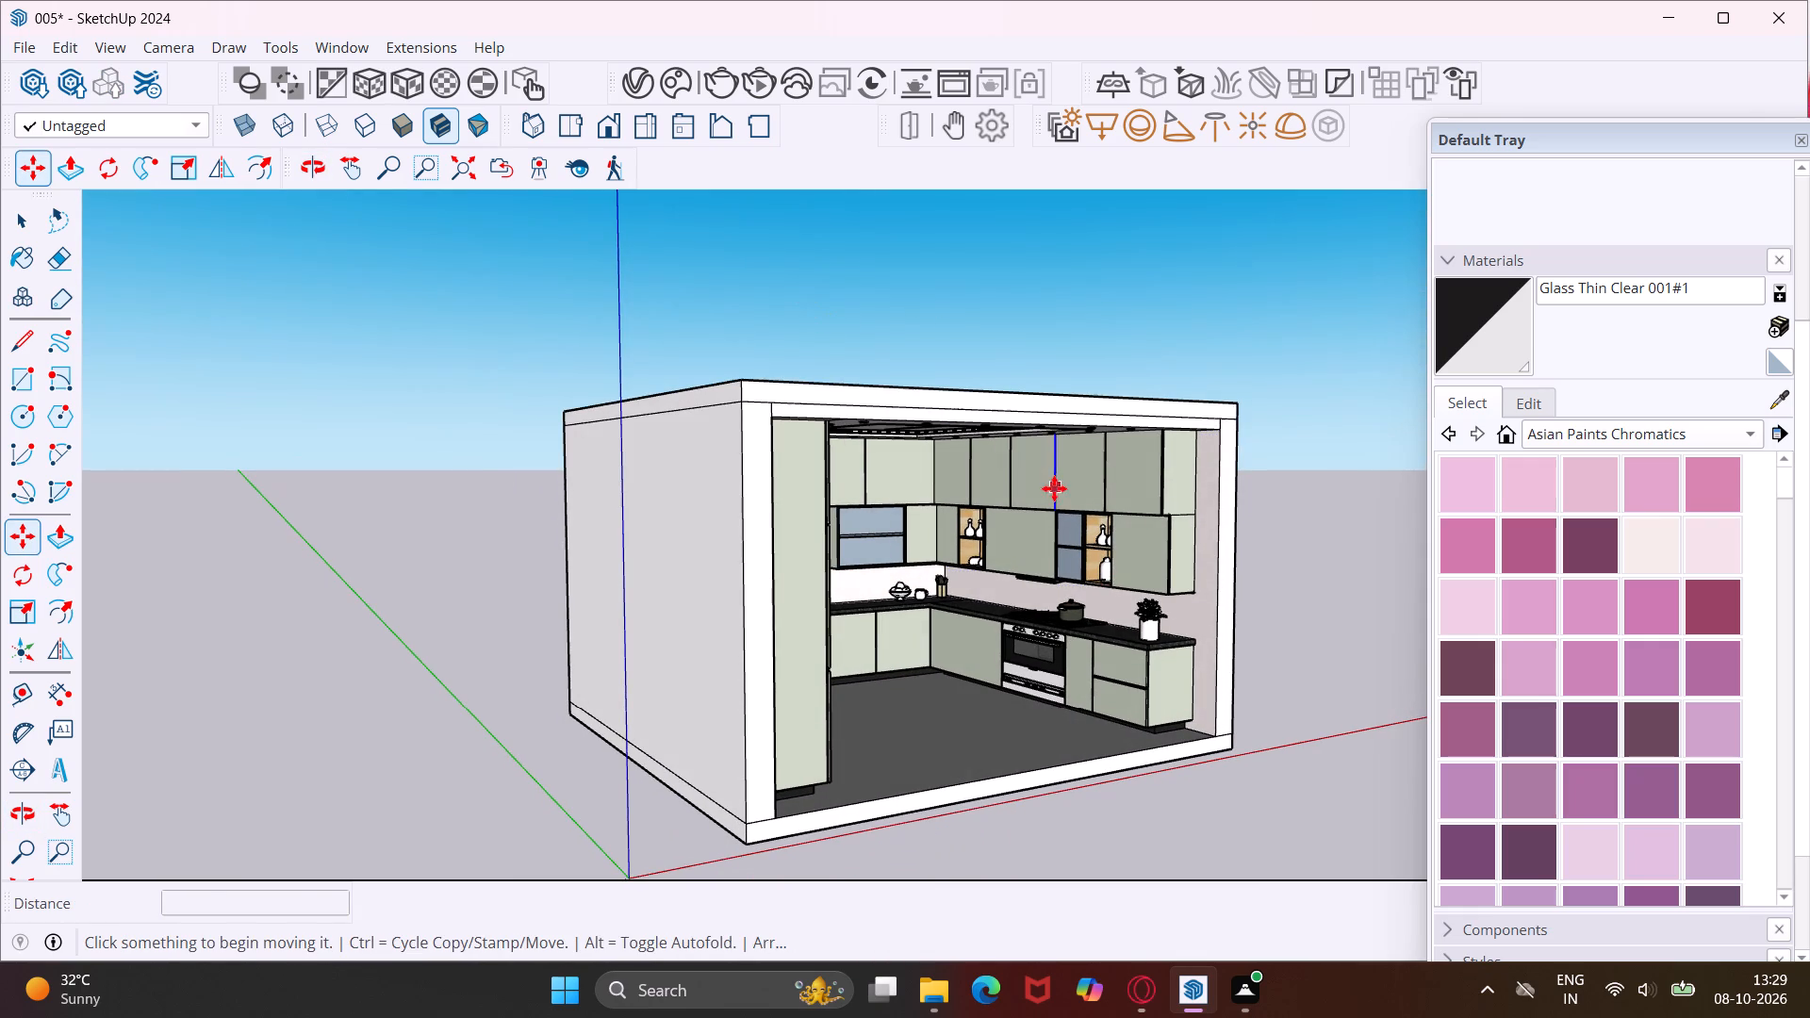
Move the remaining glass panel outside the room by its top corner 31' 4" into the black-framed bottle-shelf opening nearest the kitchen's inner corner.
left_click(361, 157)
left_click_drag(1045, 692, 778, 599)
middle_click_drag(830, 655, 983, 694)
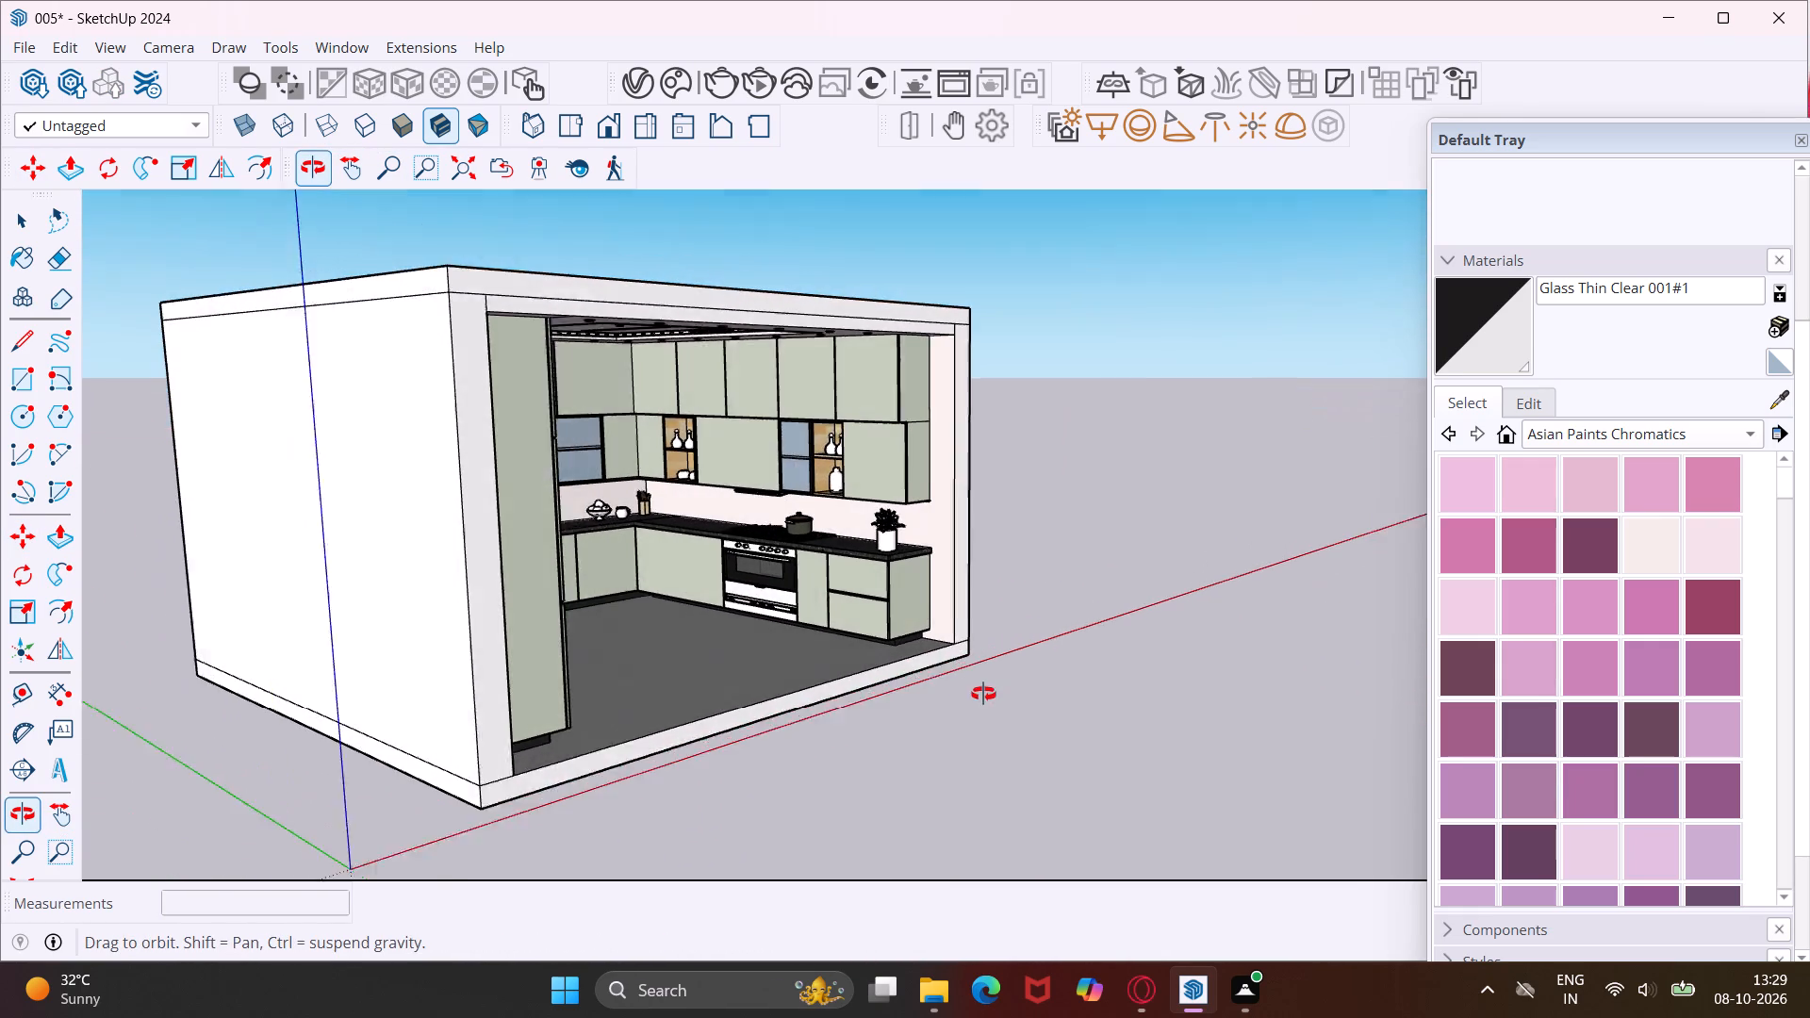
middle_click_drag(983, 694, 995, 696)
left_click_drag(976, 727, 650, 662)
key("Escape")
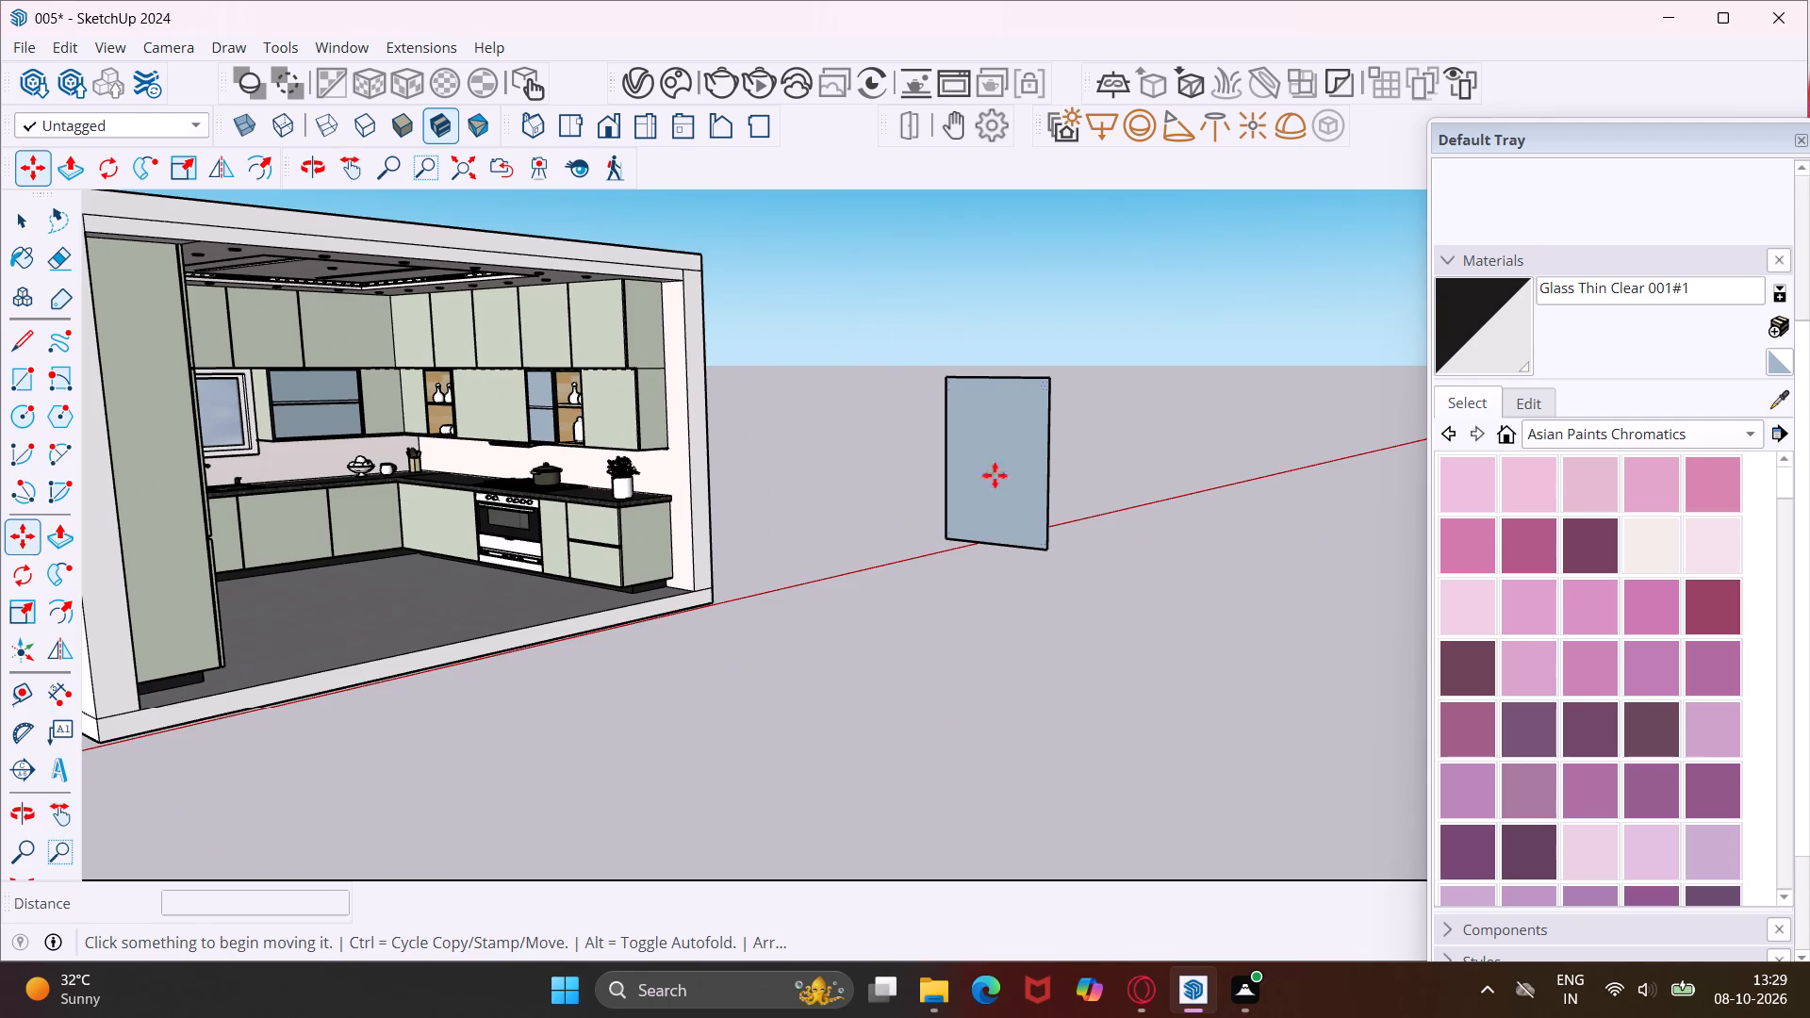
left_click_drag(1091, 356, 1012, 449)
key("Escape")
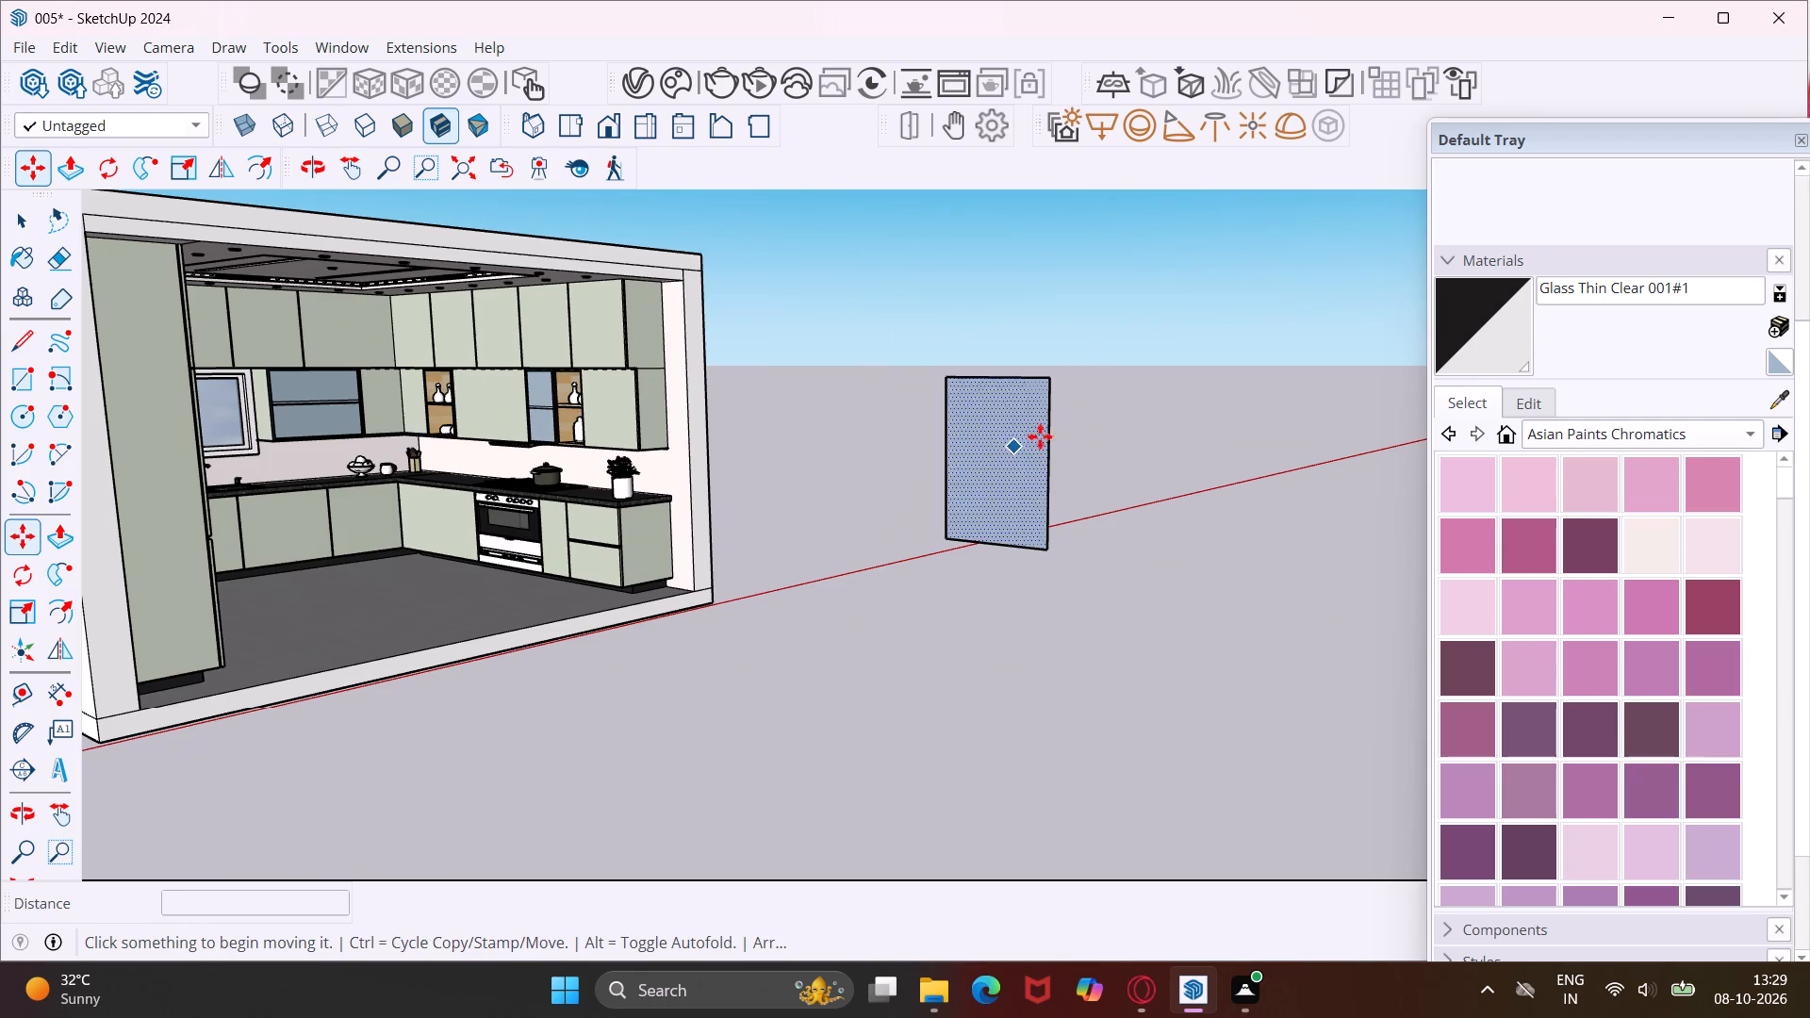
key("space")
left_click_drag(1119, 348, 930, 559)
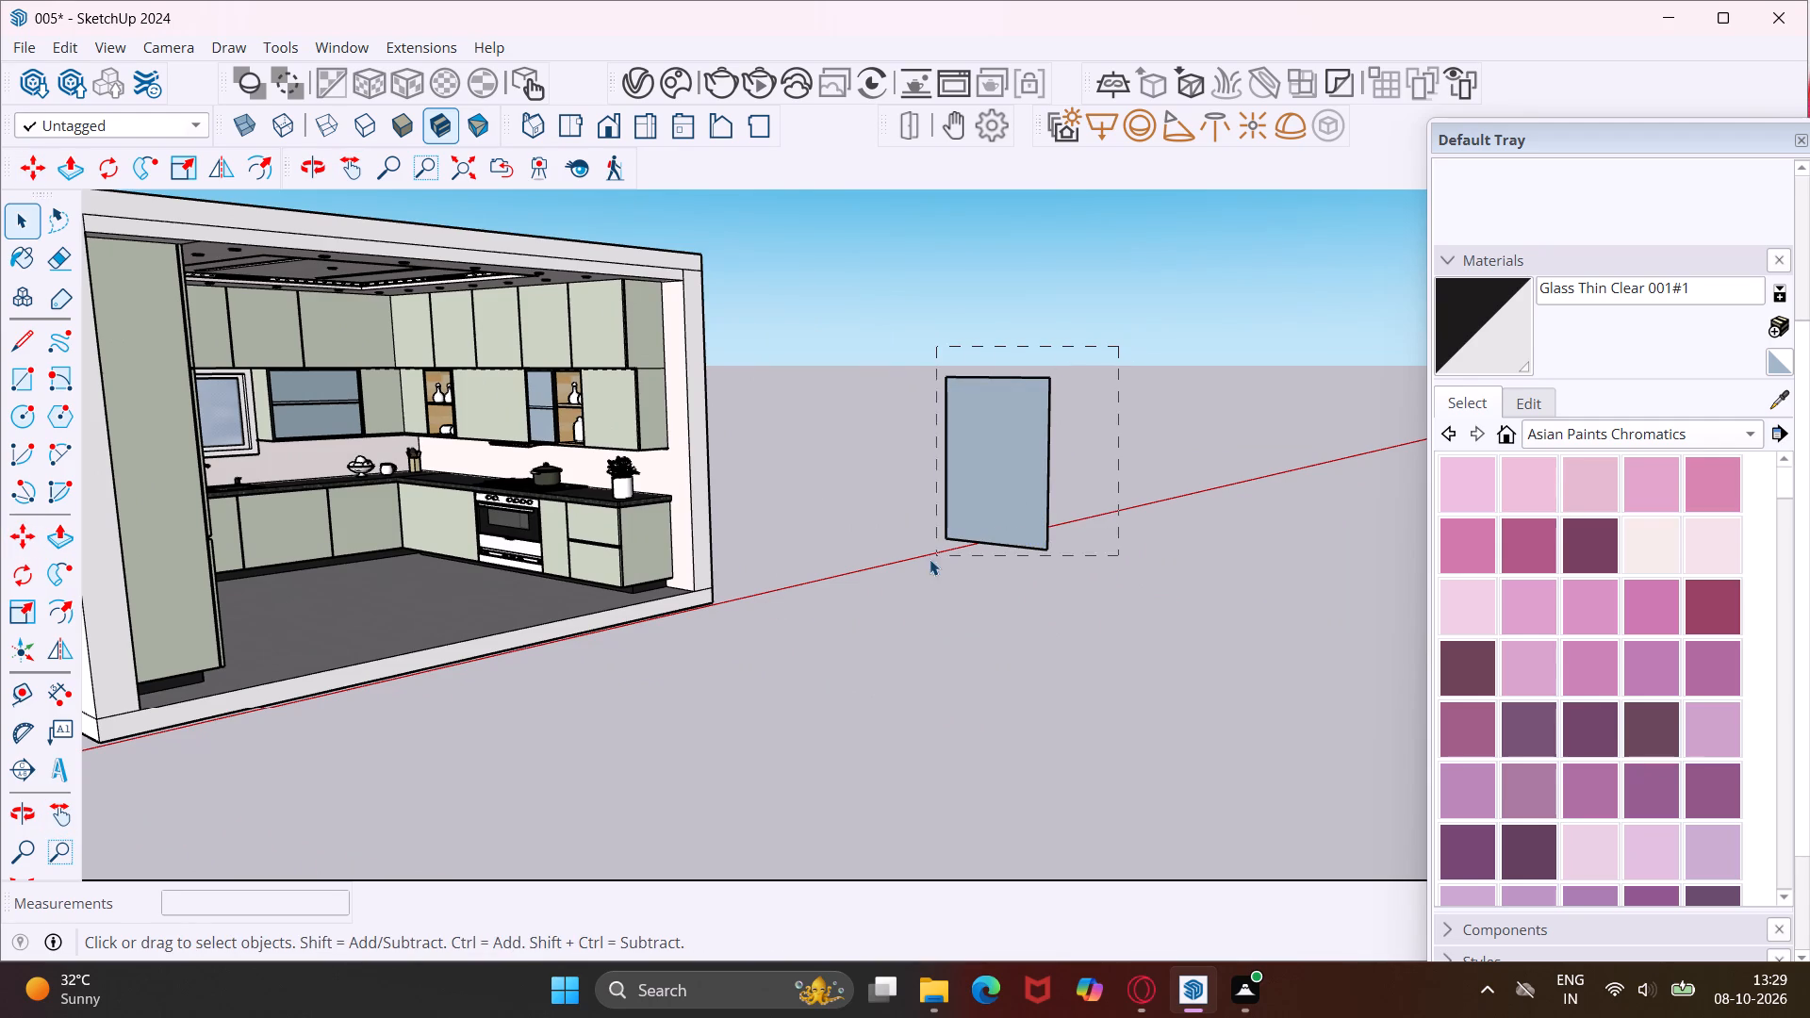
left_click_drag(930, 559, 901, 571)
middle_click_drag(1167, 336, 998, 450)
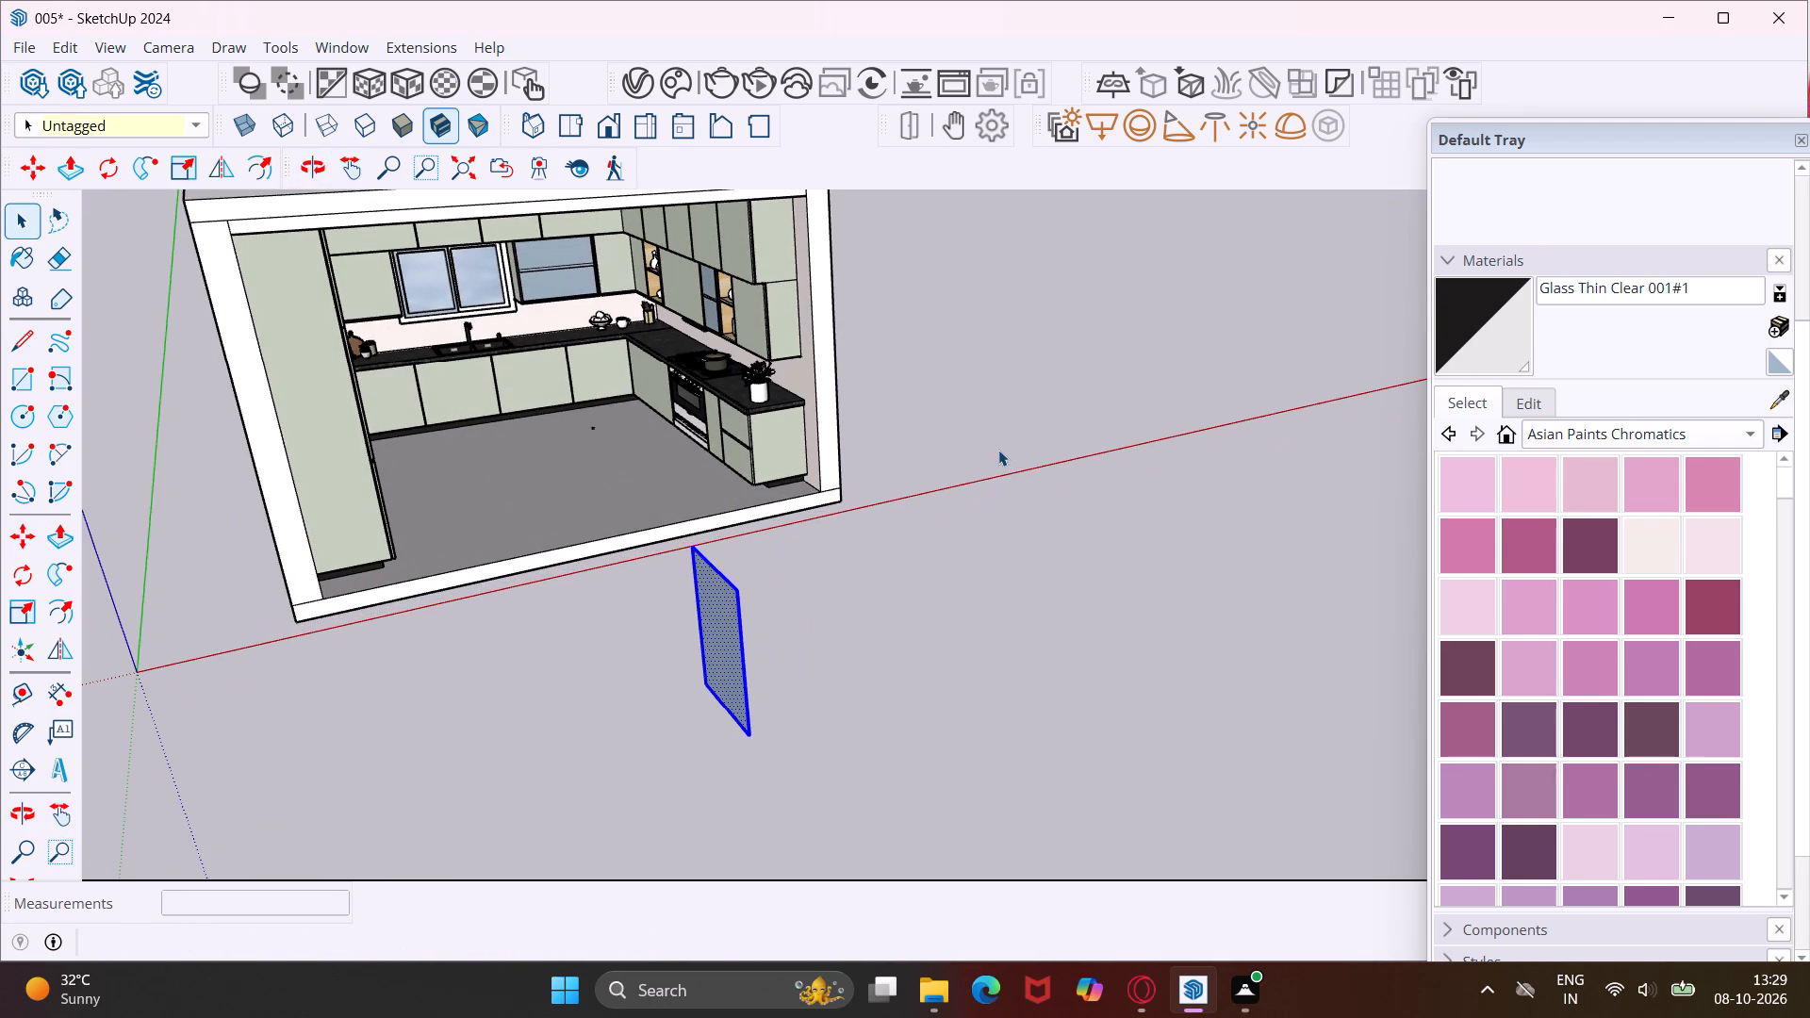
key("m")
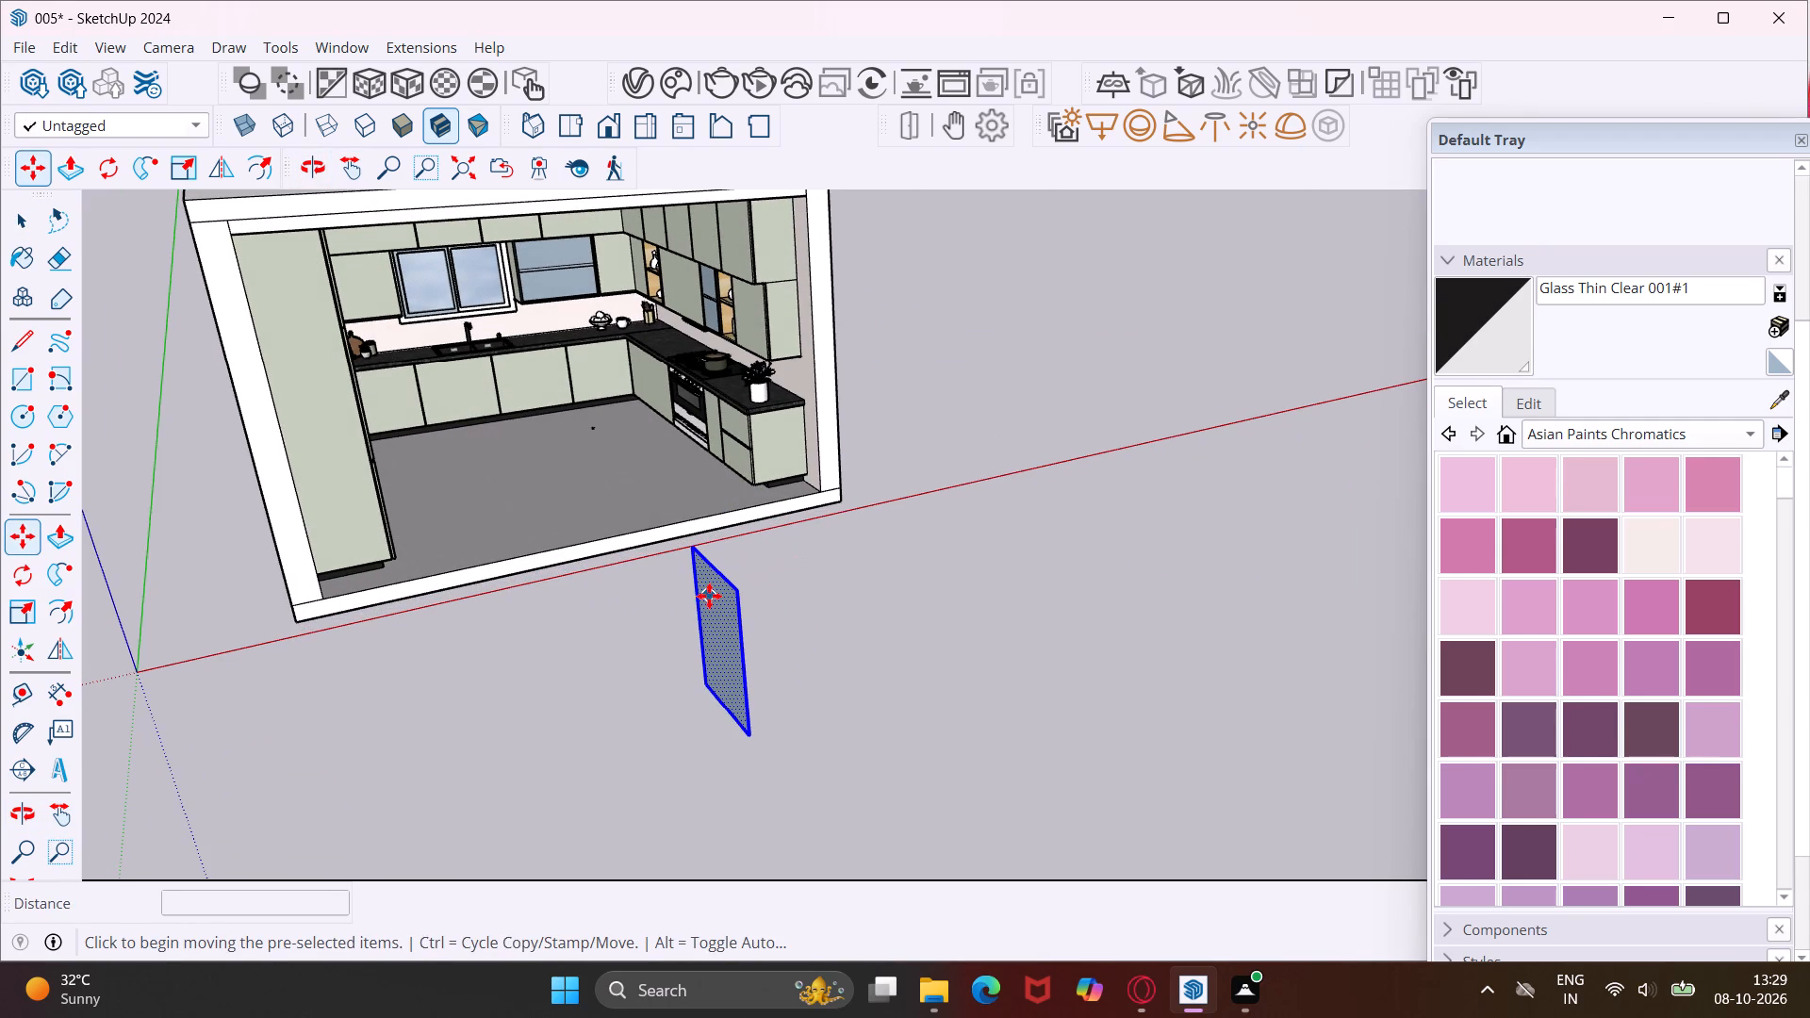
scroll(709, 596, "up", 13)
scroll(869, 575, "up", 3)
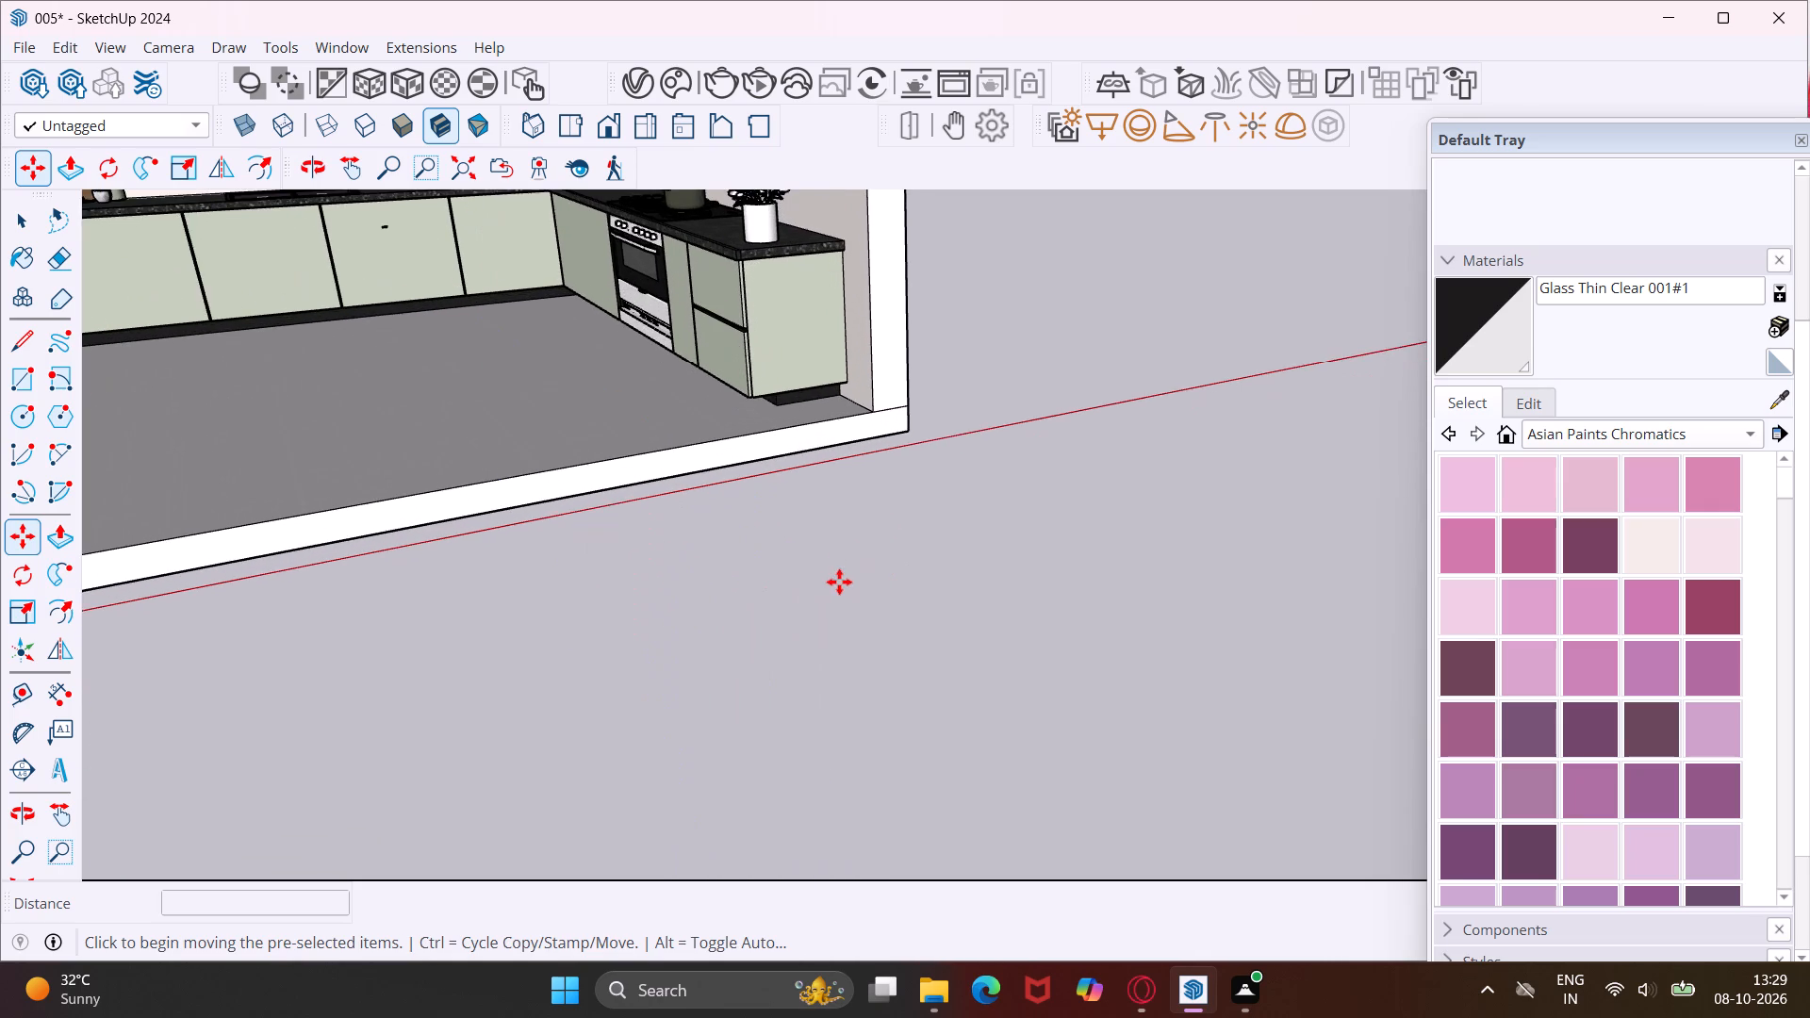
scroll(838, 582, "down", 2)
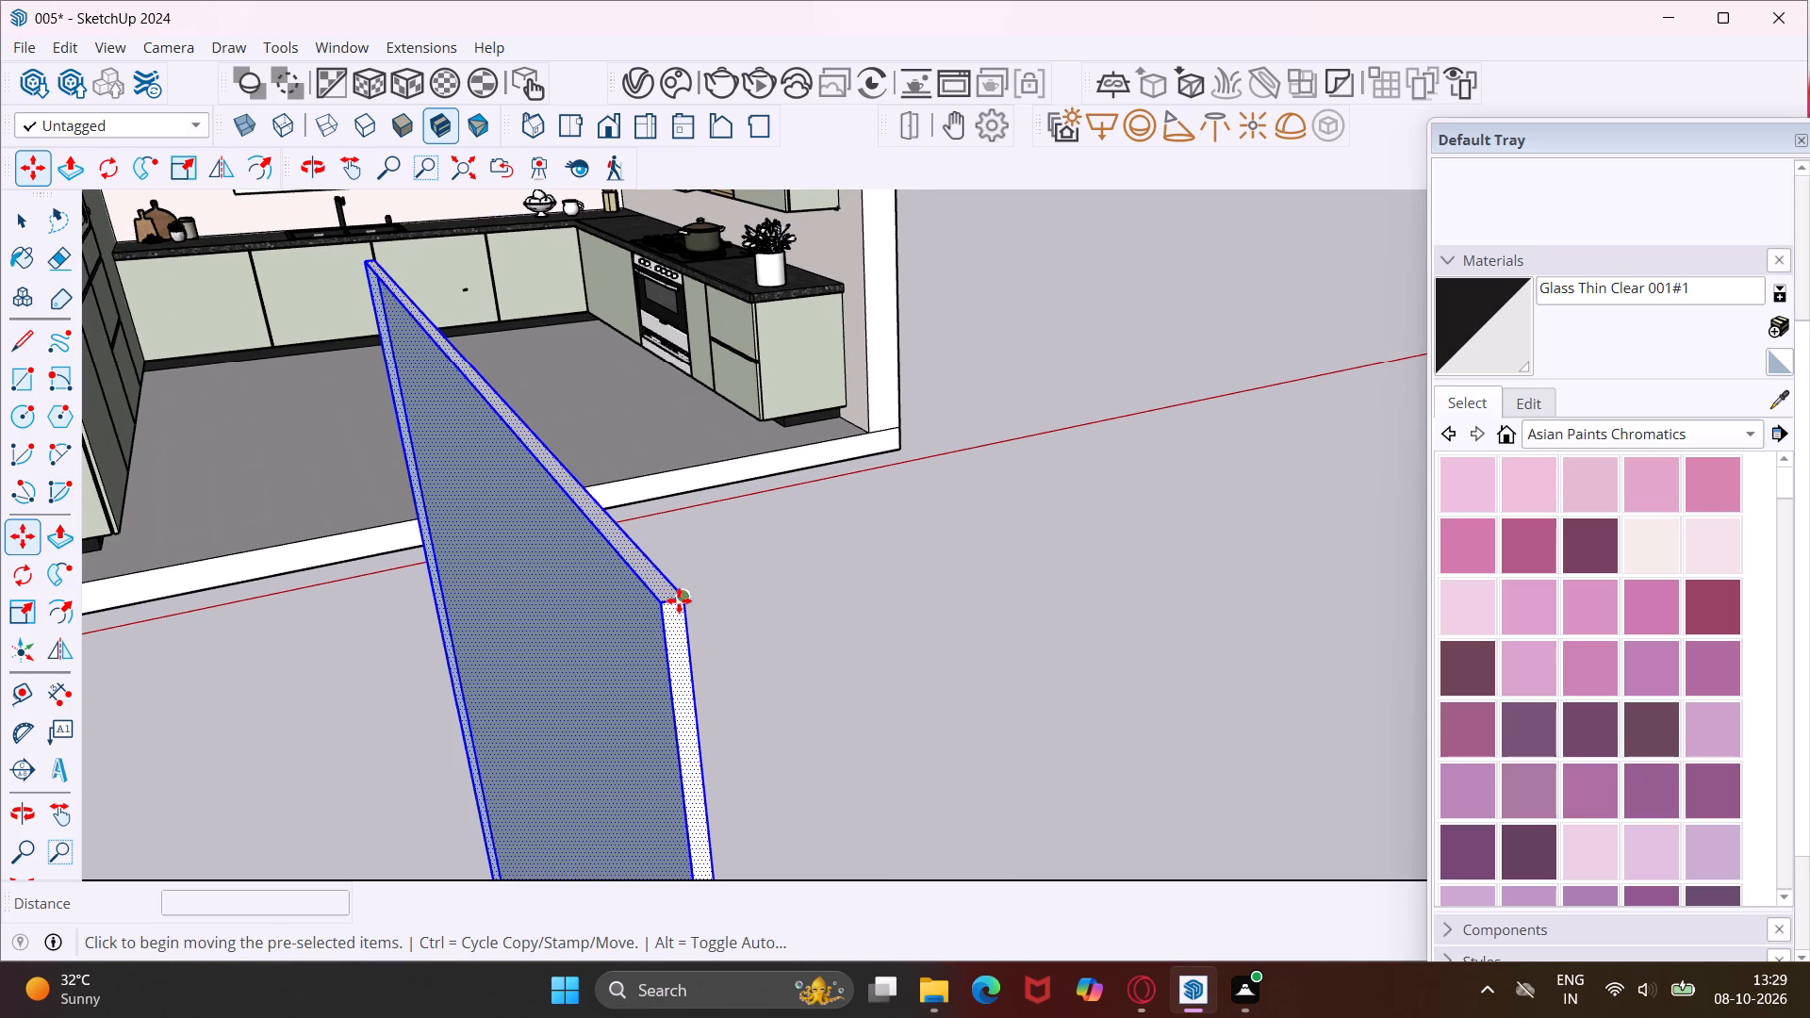
left_click(679, 600)
scroll(697, 550, "down", 6)
middle_click_drag(697, 550, 993, 554)
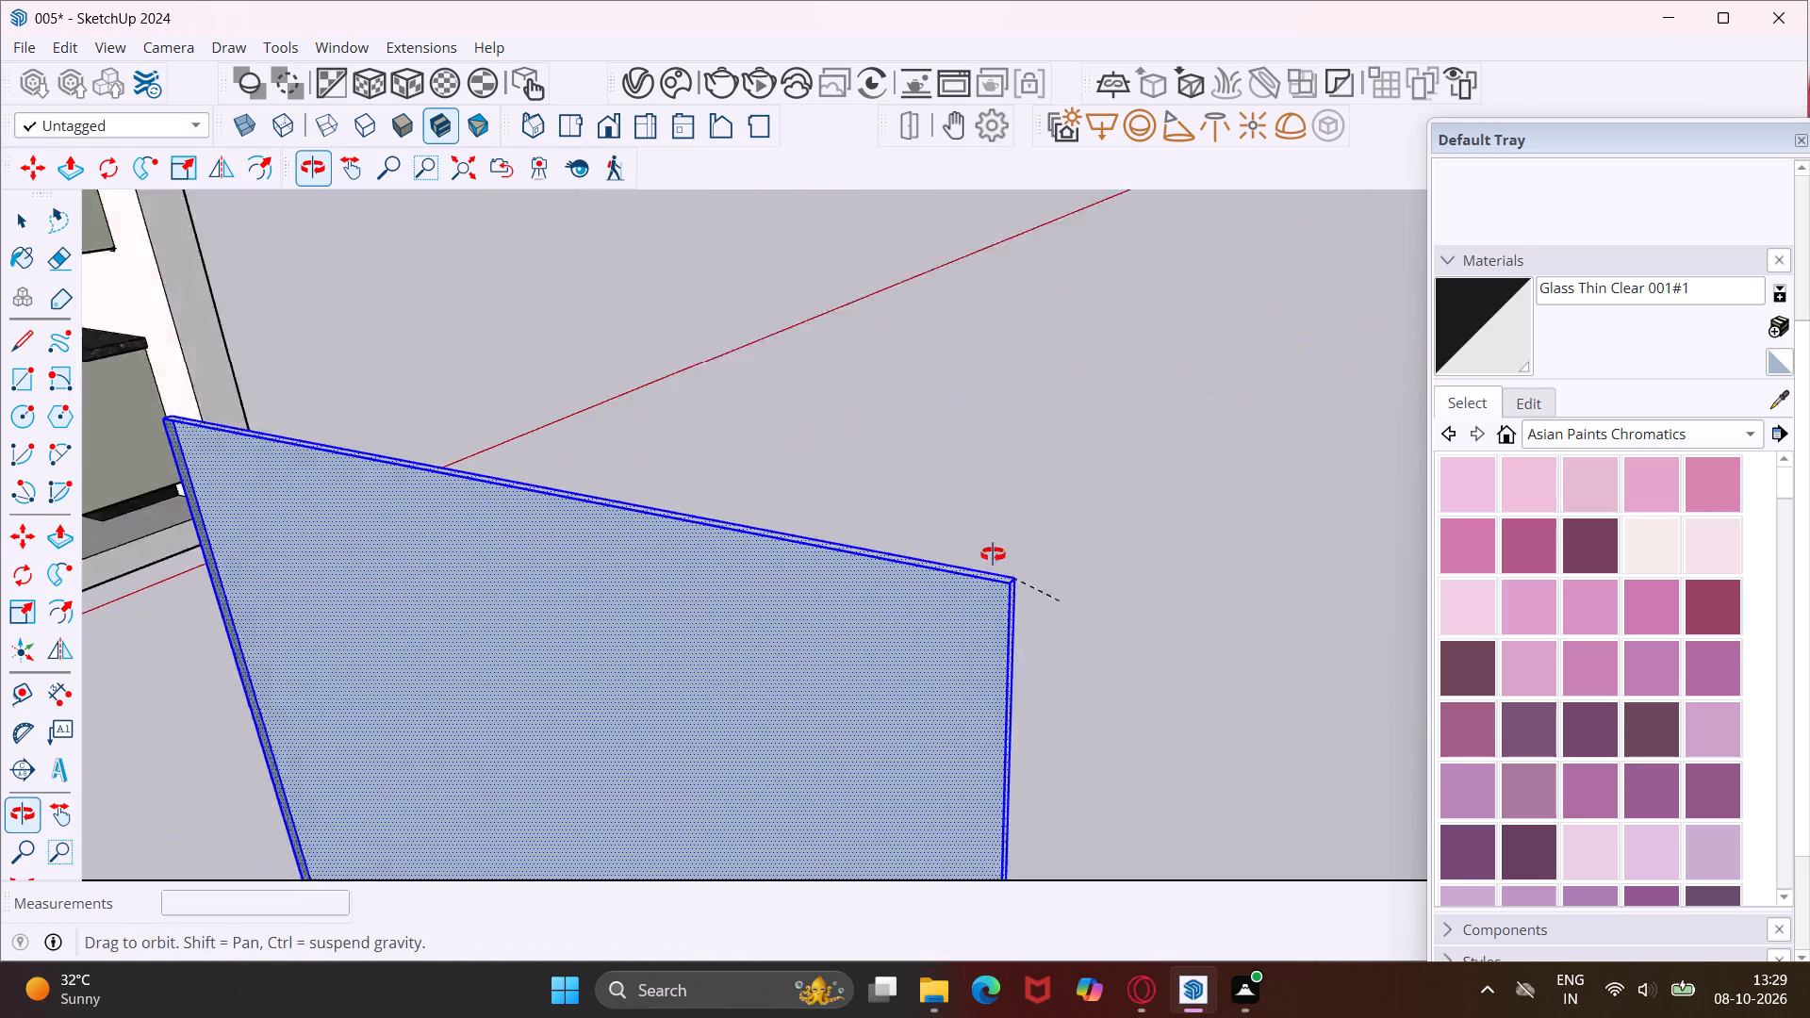
middle_click_drag(993, 554, 1004, 555)
scroll(992, 552, "down", 18)
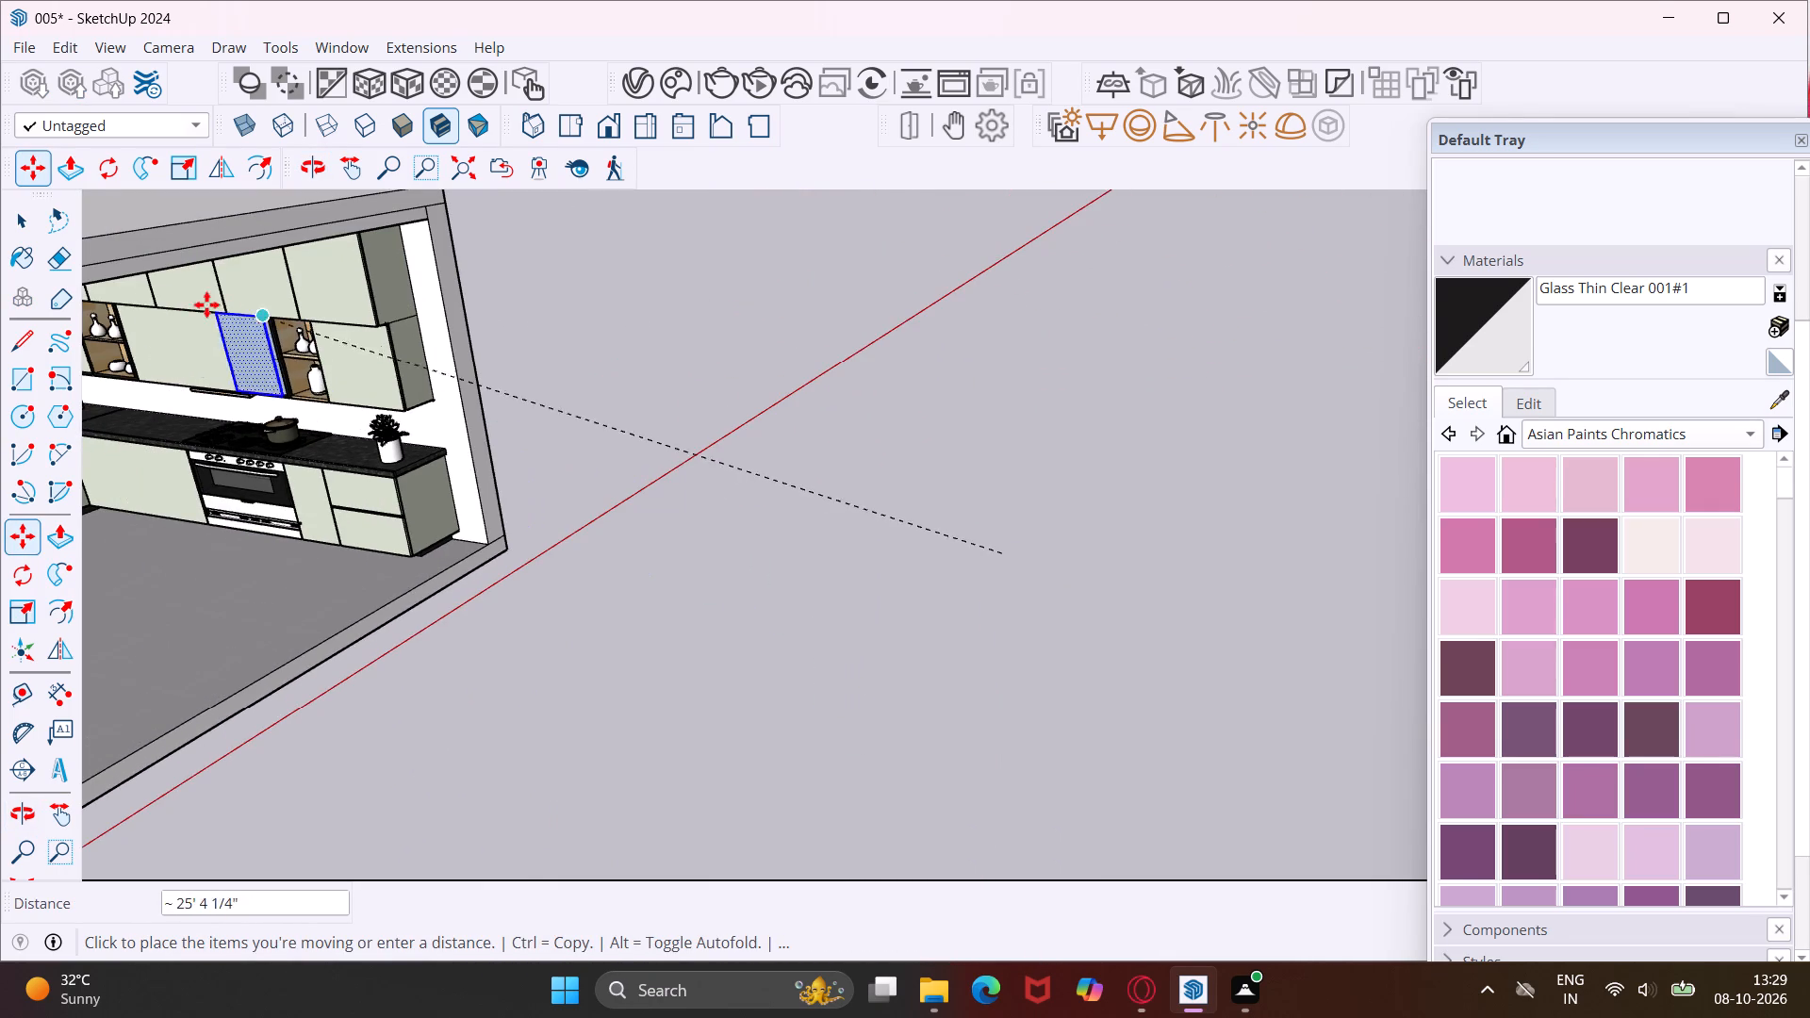
scroll(115, 306, "up", 3)
middle_click_drag(115, 305, 93, 307)
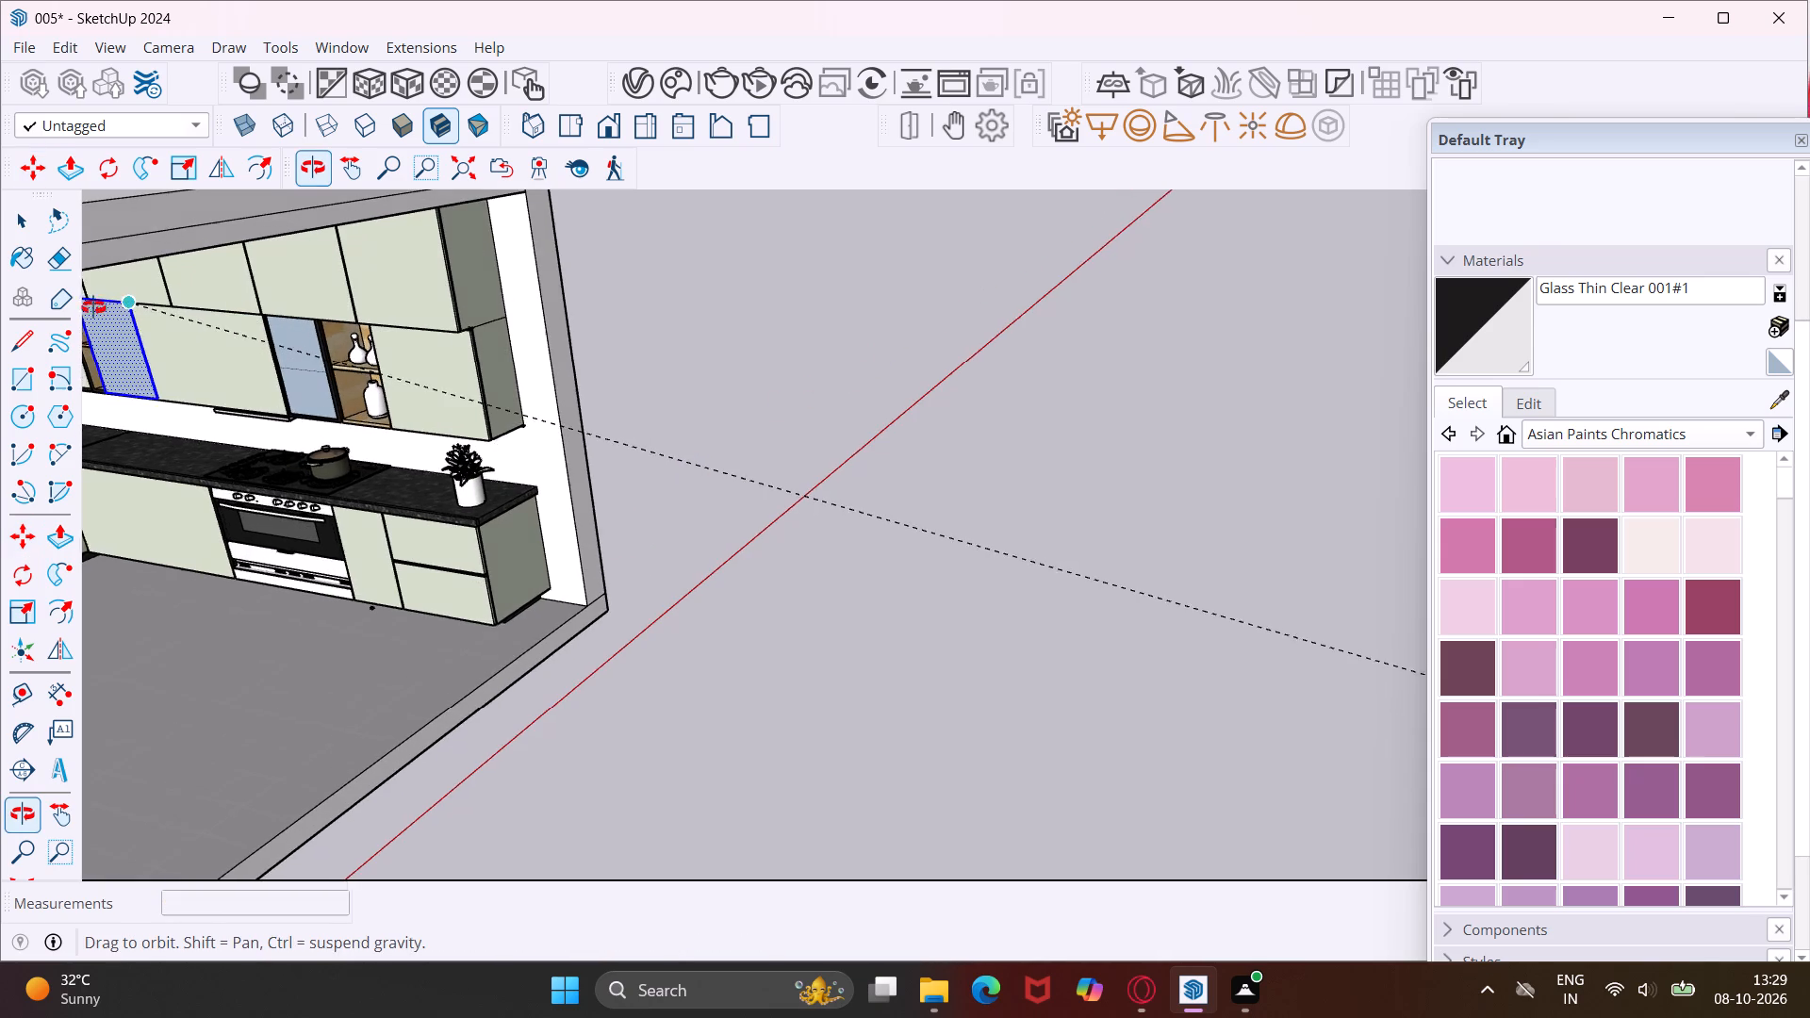
middle_click_drag(93, 307, 46, 308)
scroll(199, 282, "up", 10)
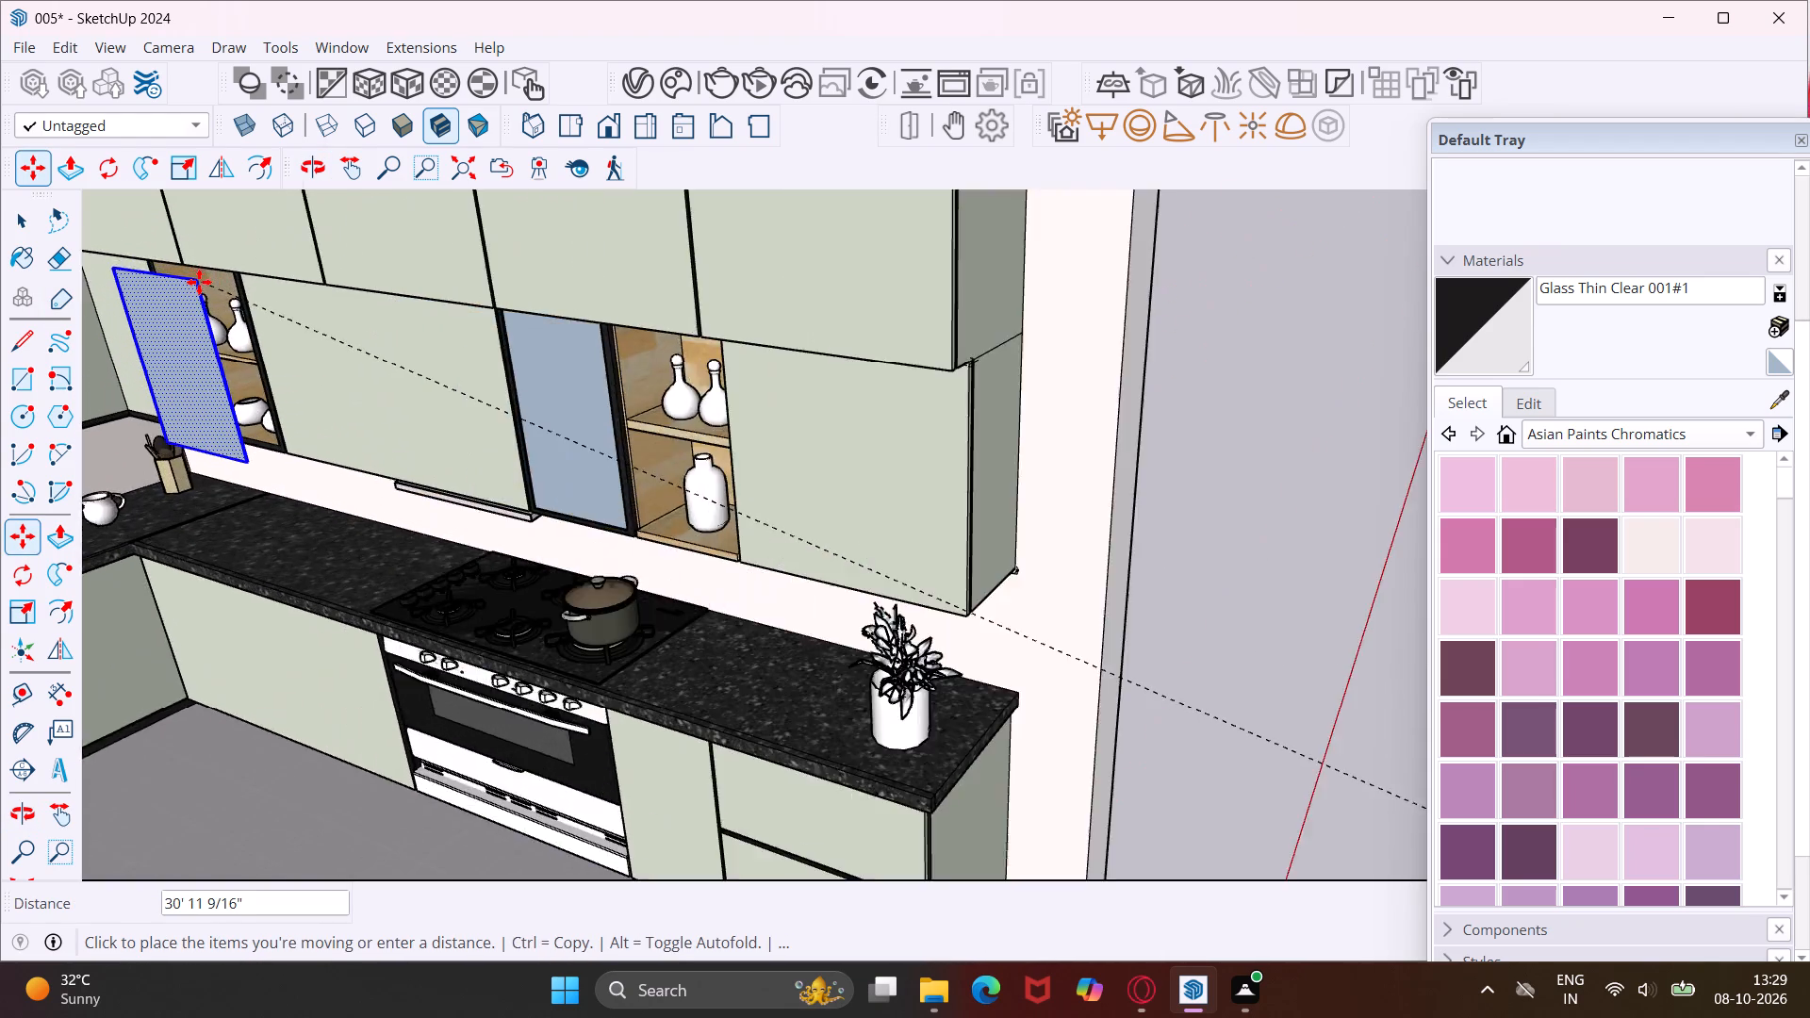
scroll(199, 282, "up", 9)
middle_click_drag(199, 282, 223, 173)
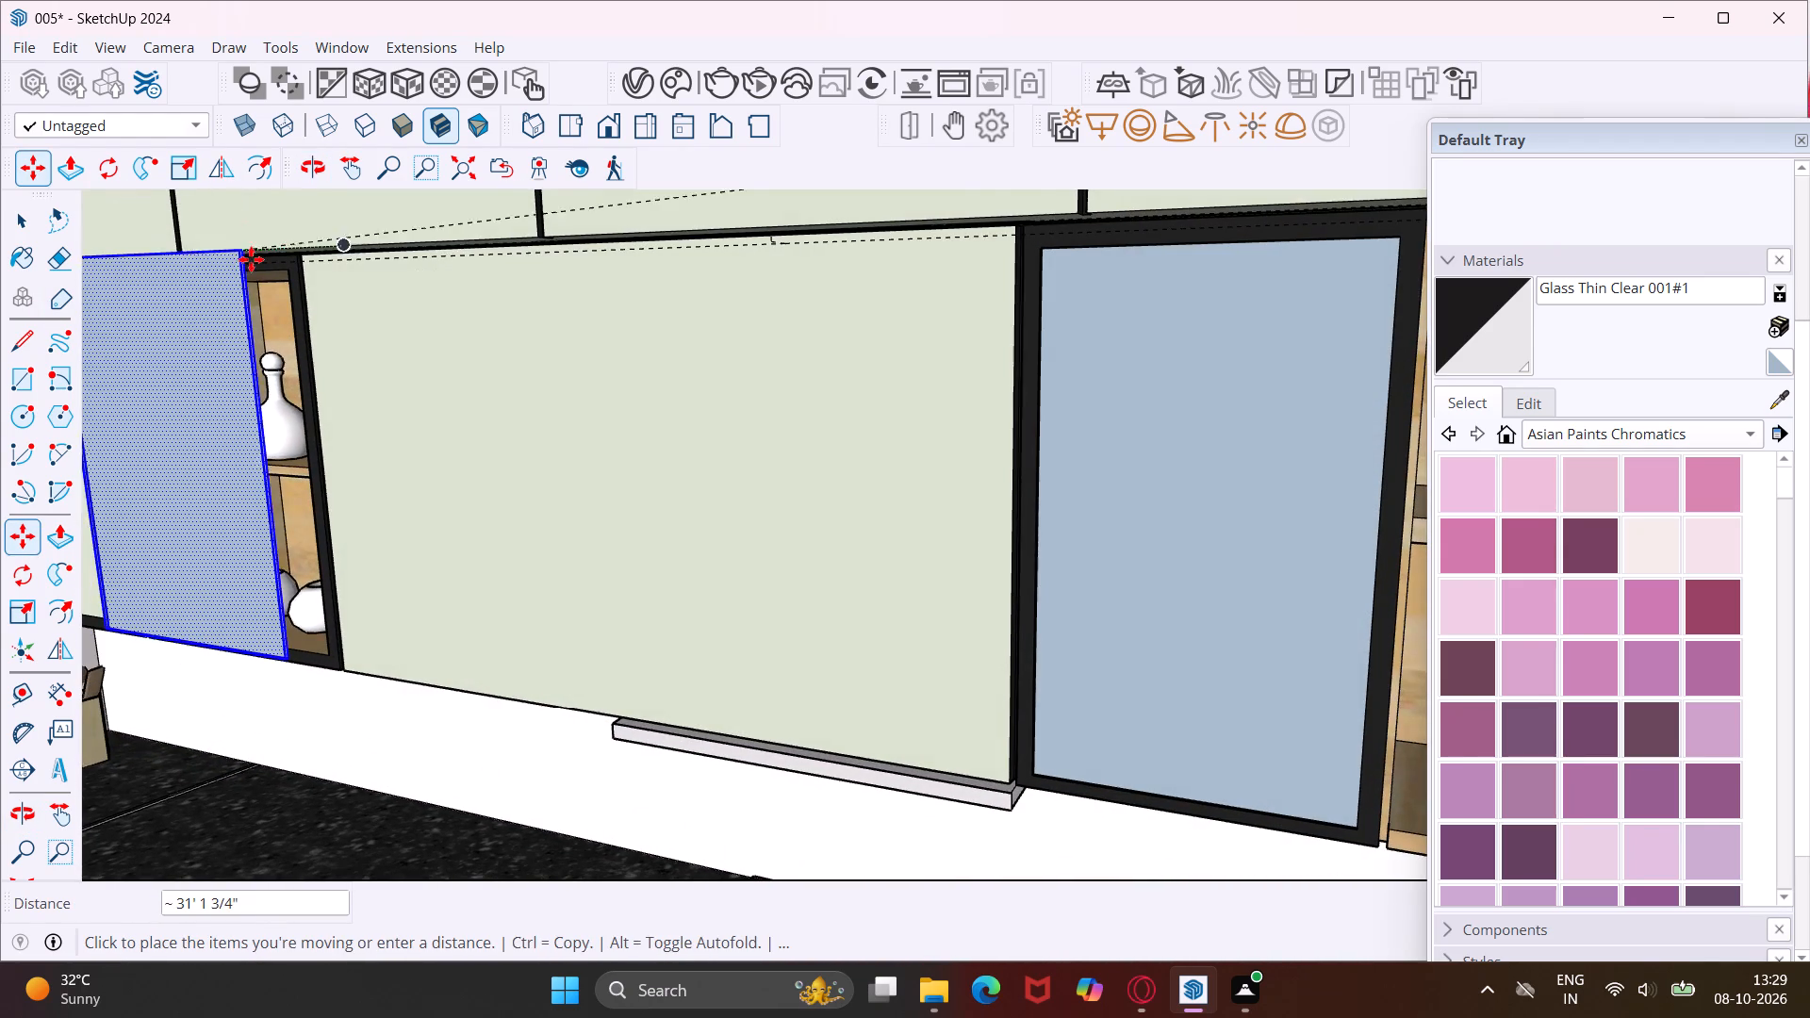
scroll(273, 269, "up", 13)
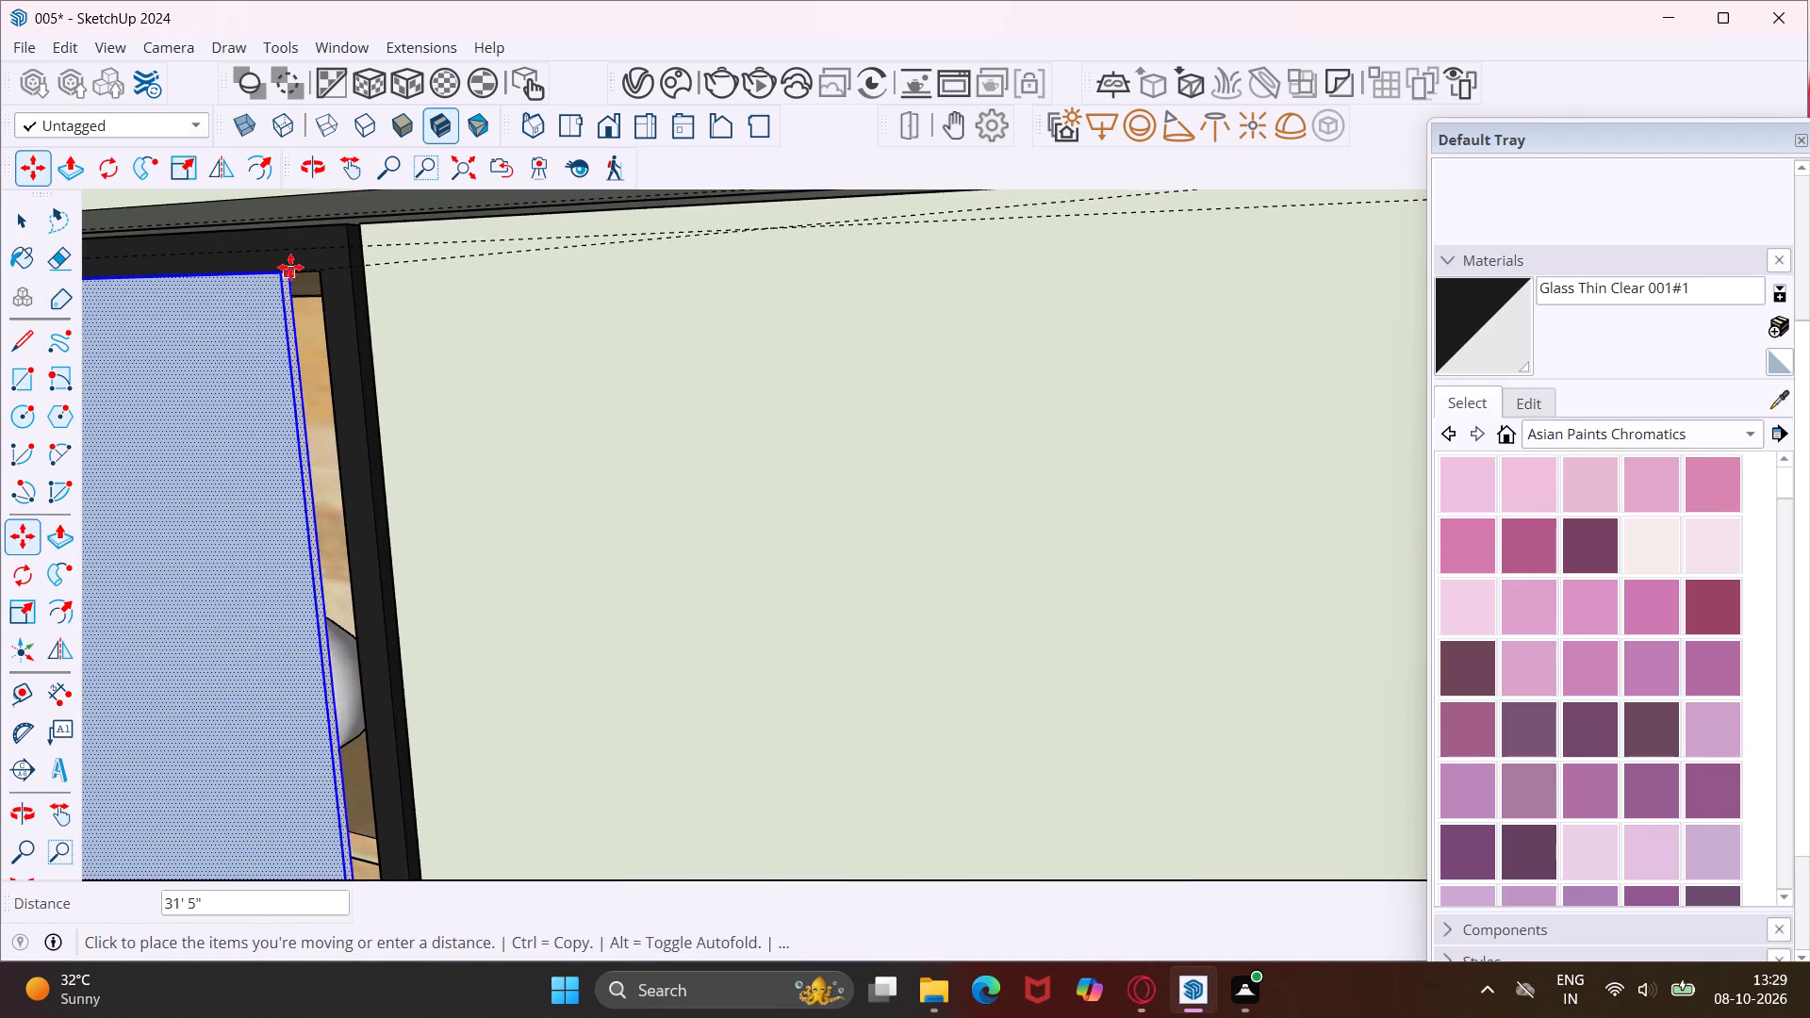
scroll(321, 270, "up", 6)
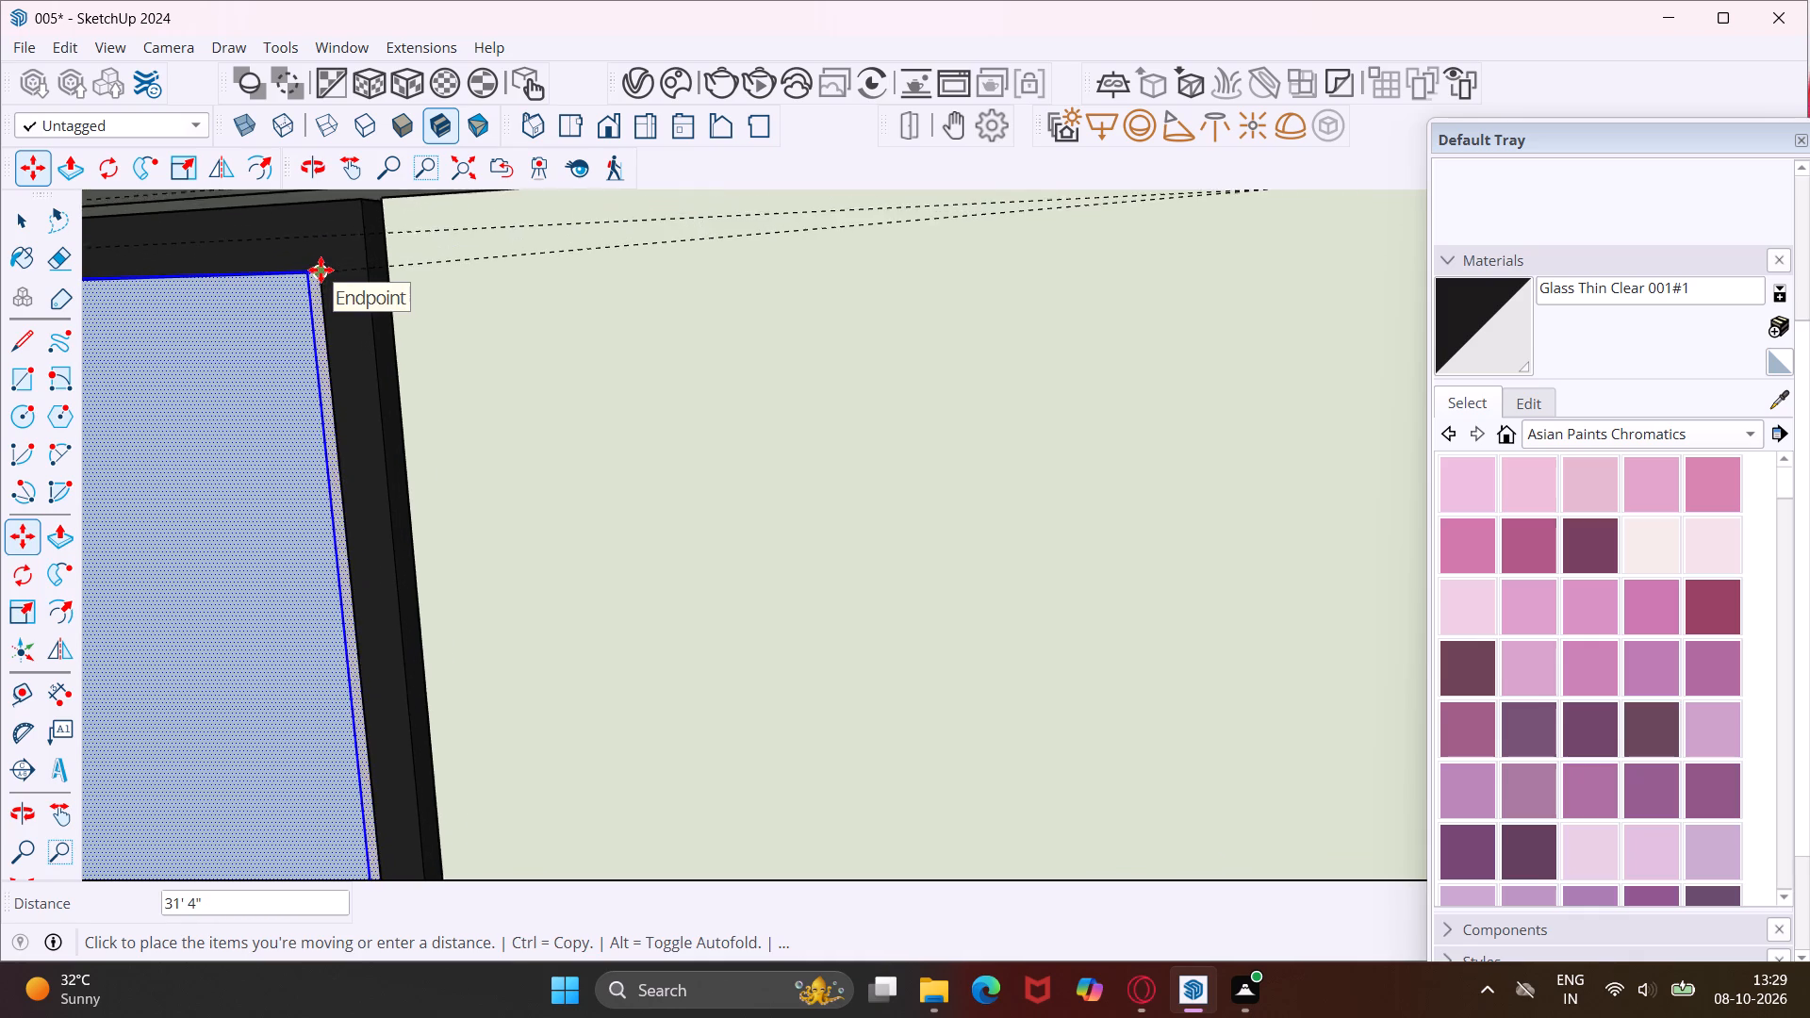
scroll(321, 270, "up", 19)
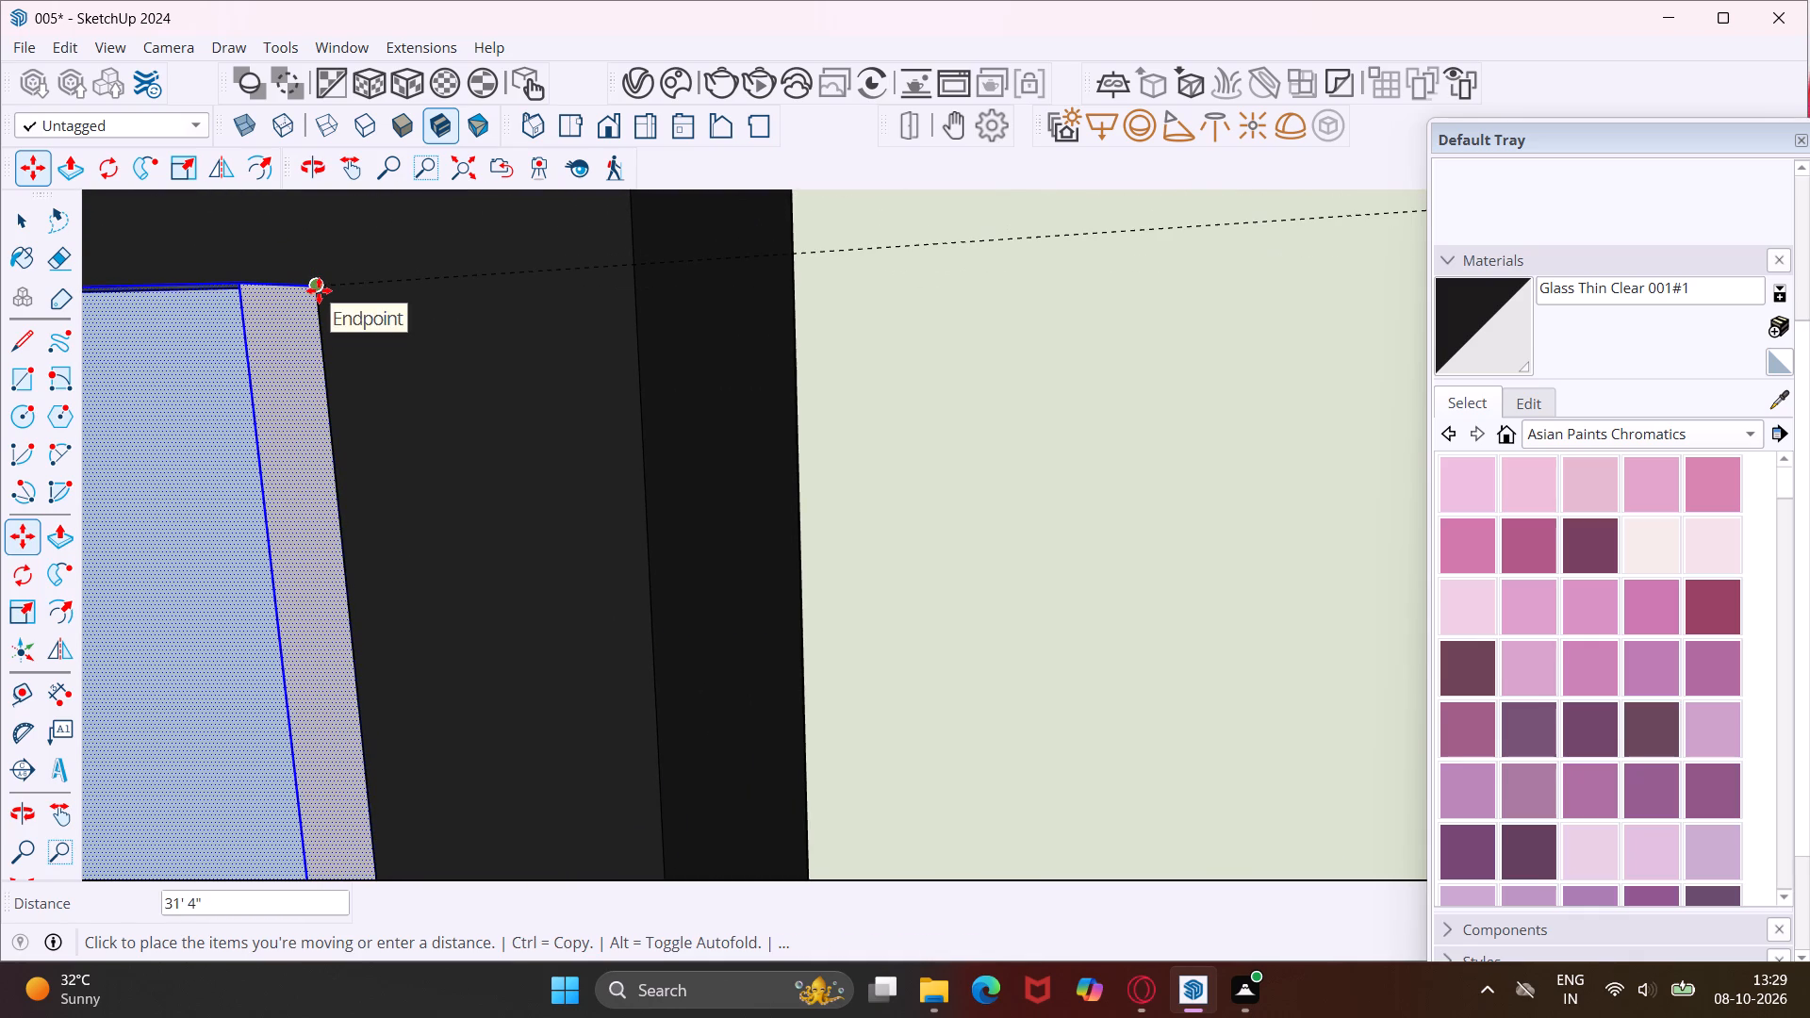
left_click(319, 287)
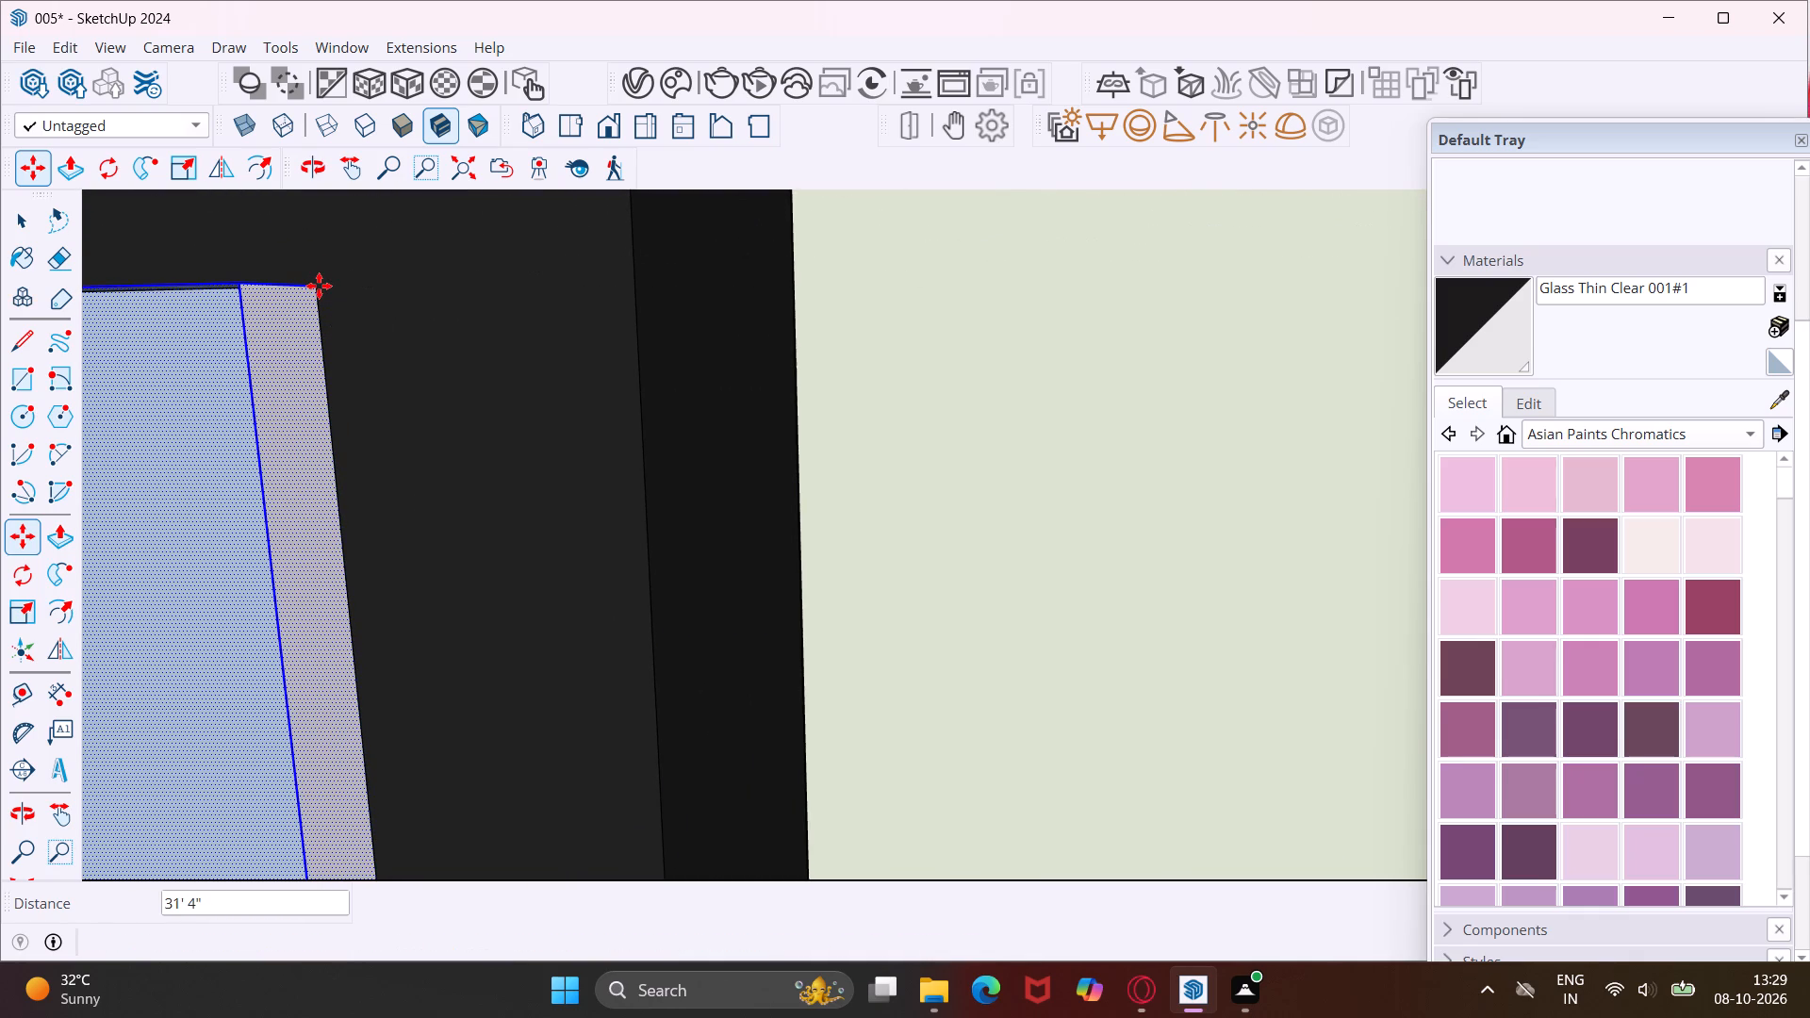
key("Escape")
Examine the glass panel's fit in its black frame, and check from outside the room that no loose panels remain.
scroll(469, 304, "down", 5)
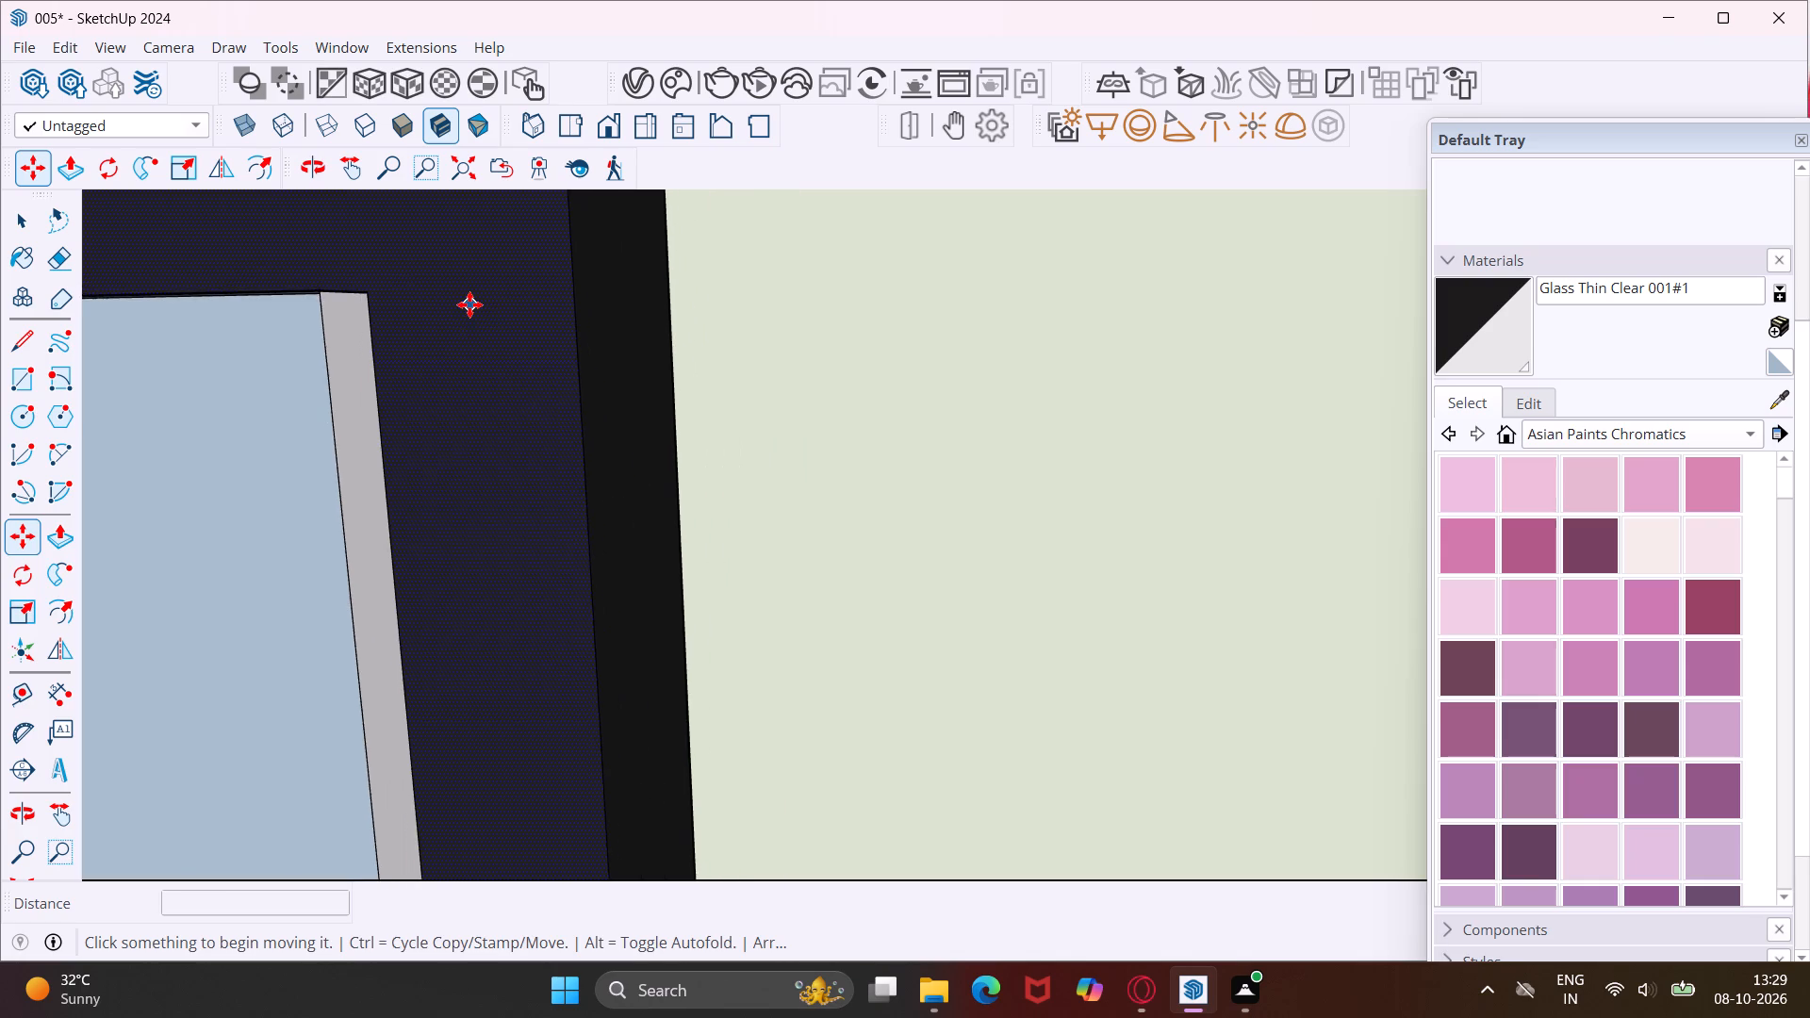
scroll(469, 304, "down", 10)
scroll(445, 394, "down", 11)
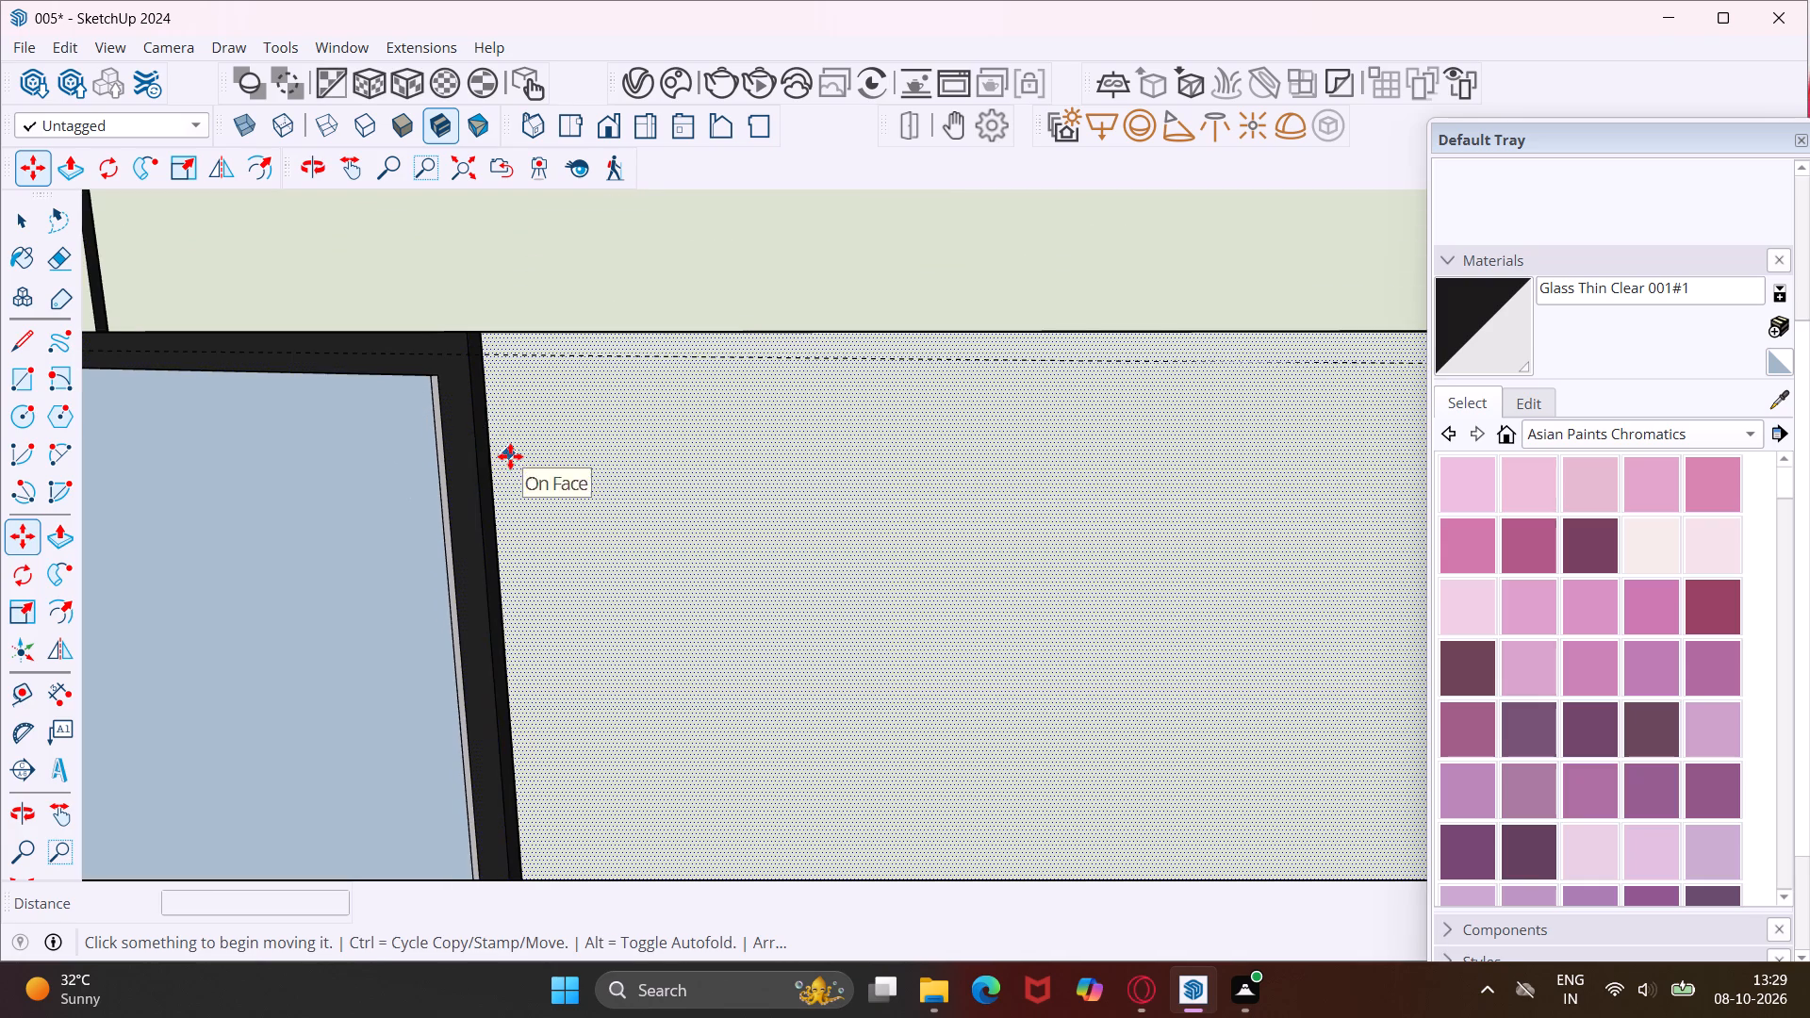
middle_click_drag(504, 458, 321, 424)
scroll(321, 424, "down", 3)
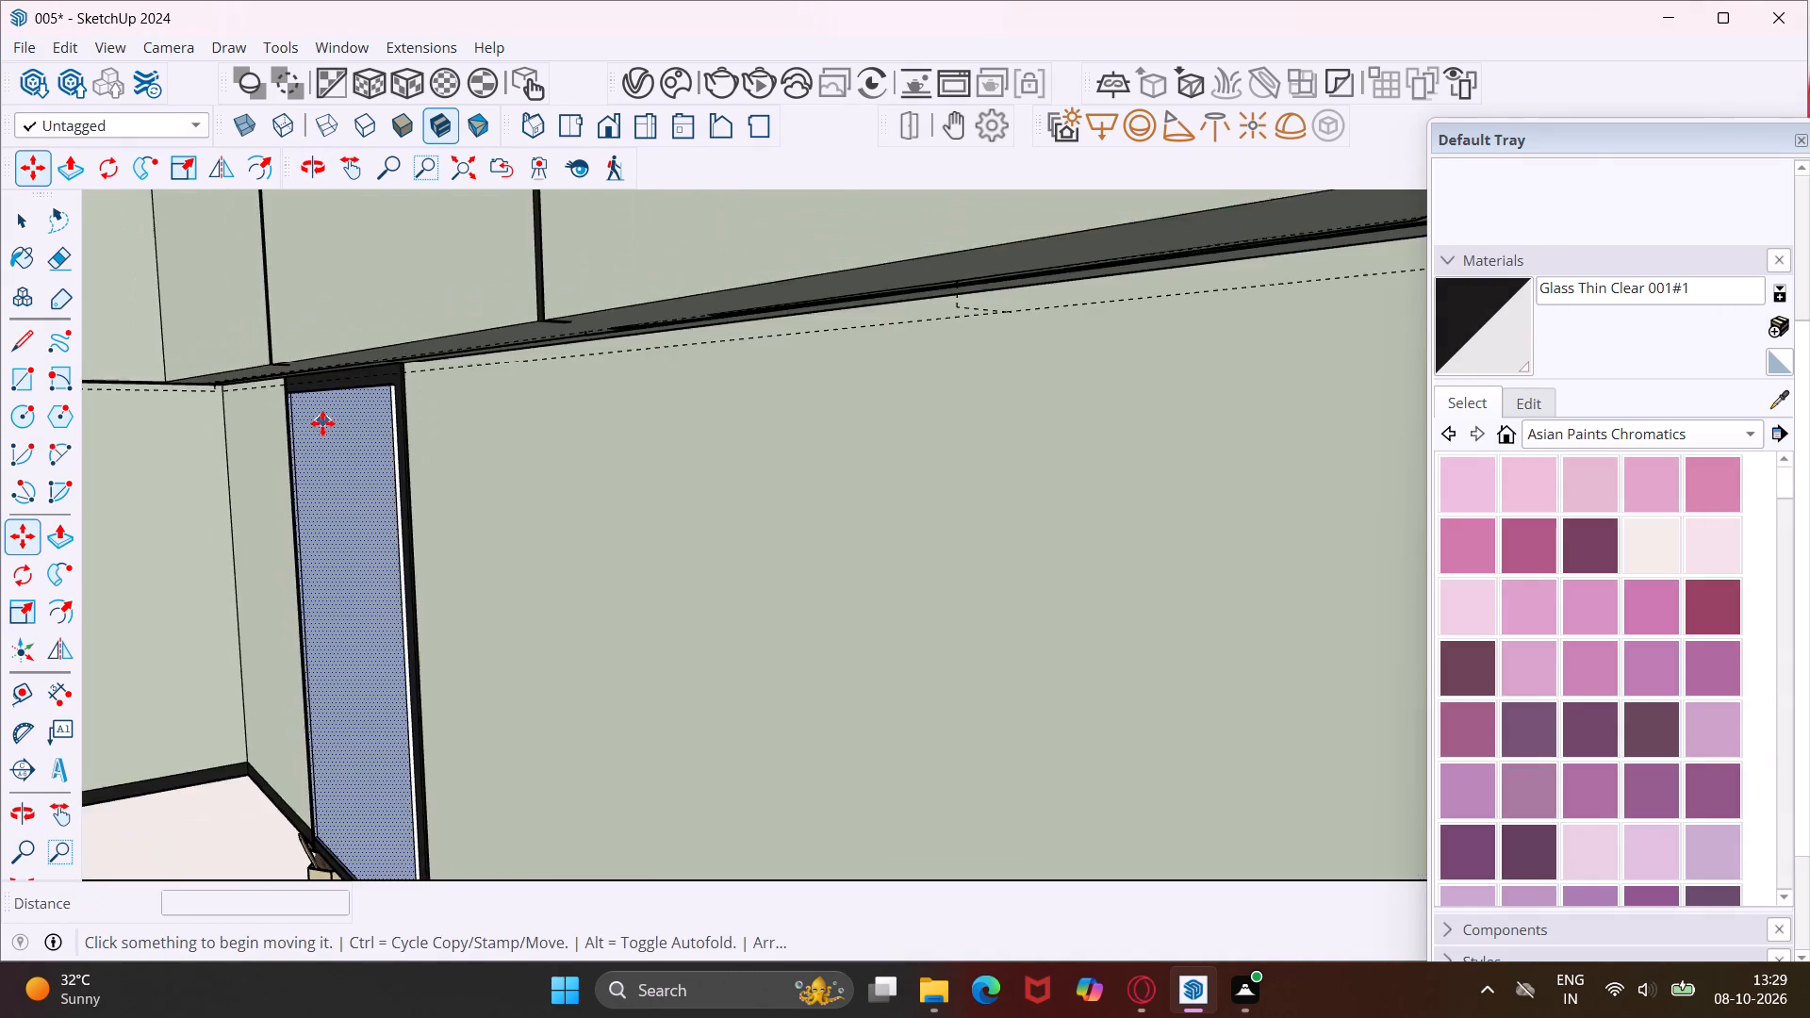
scroll(322, 423, "down", 19)
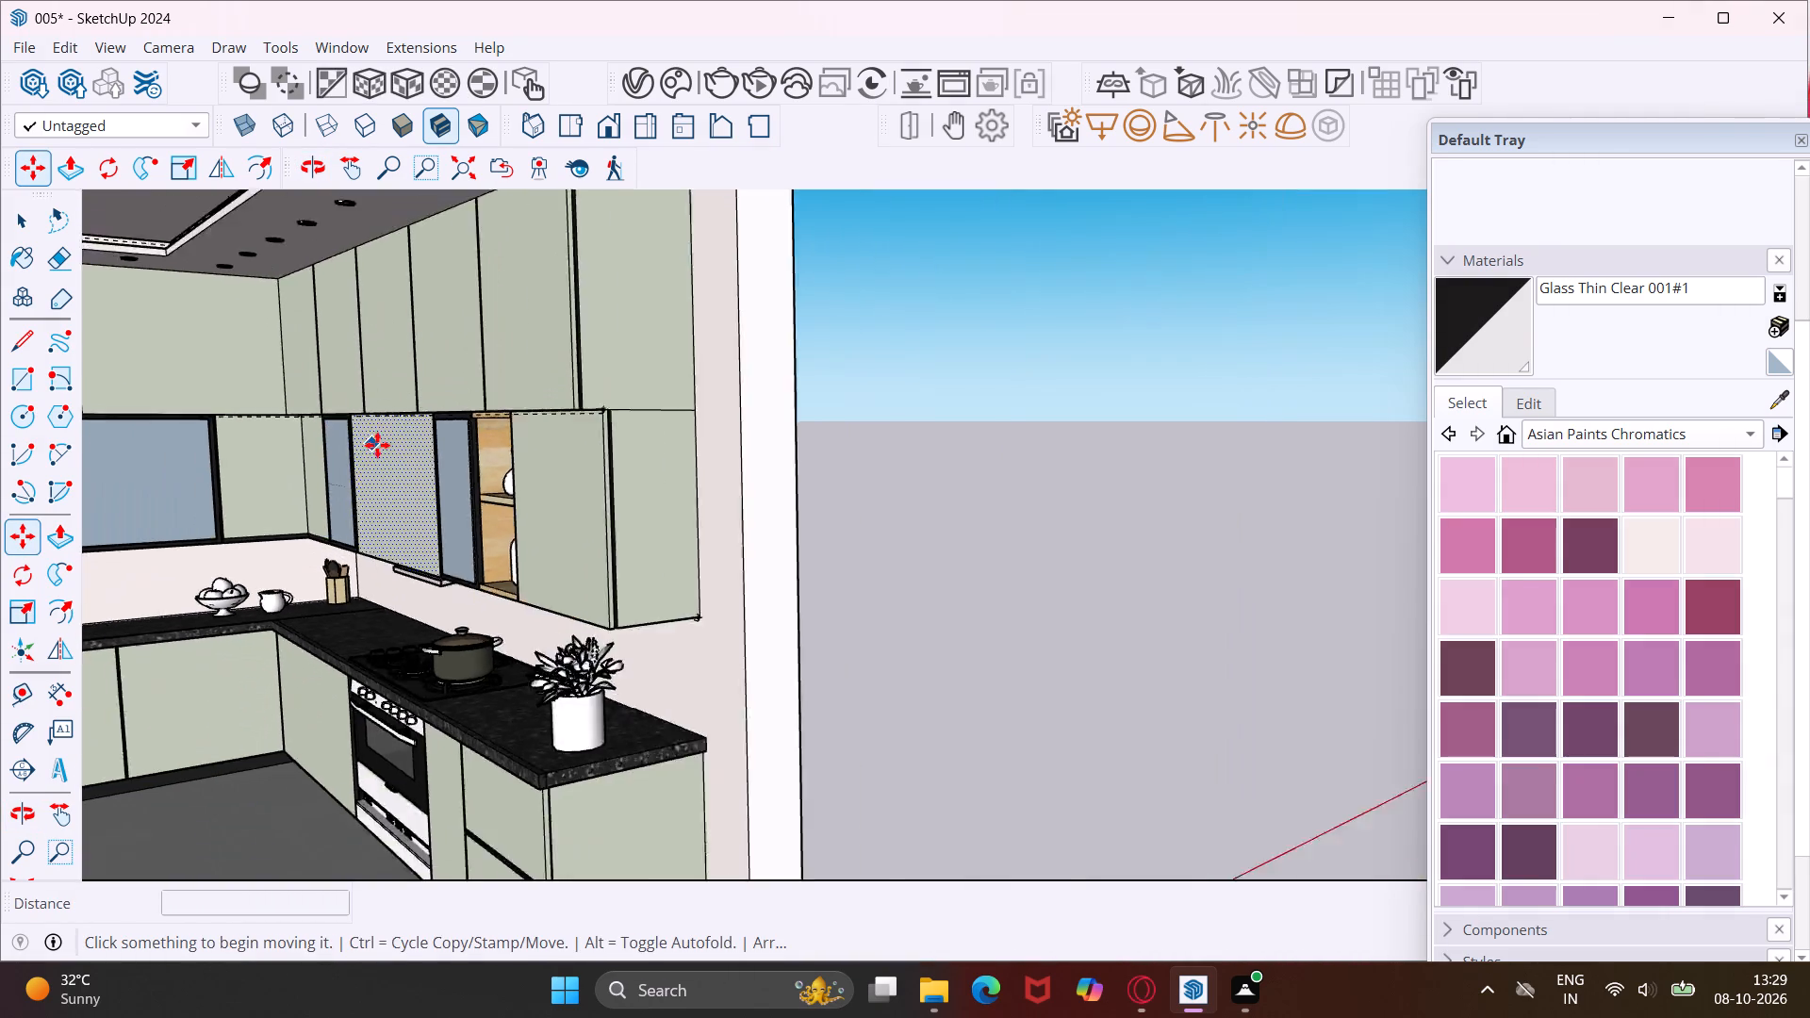
scroll(377, 445, "down", 7)
key("Escape")
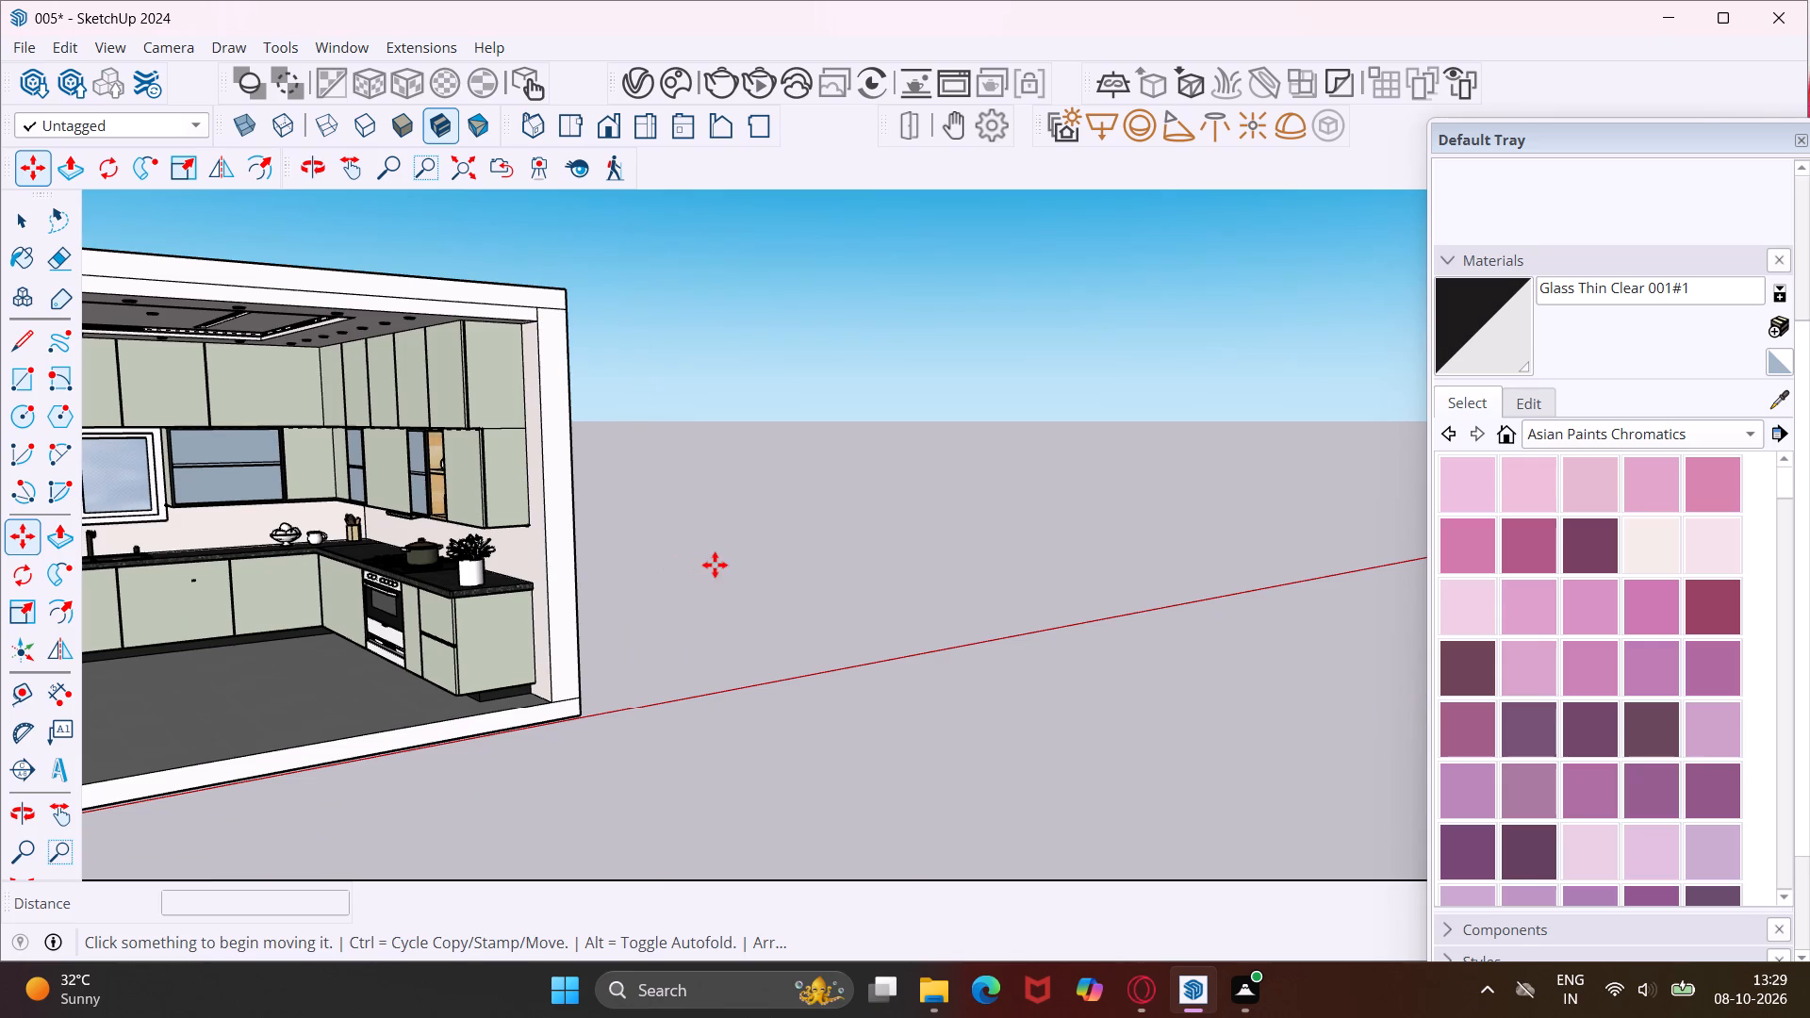
middle_click_drag(715, 565, 542, 611)
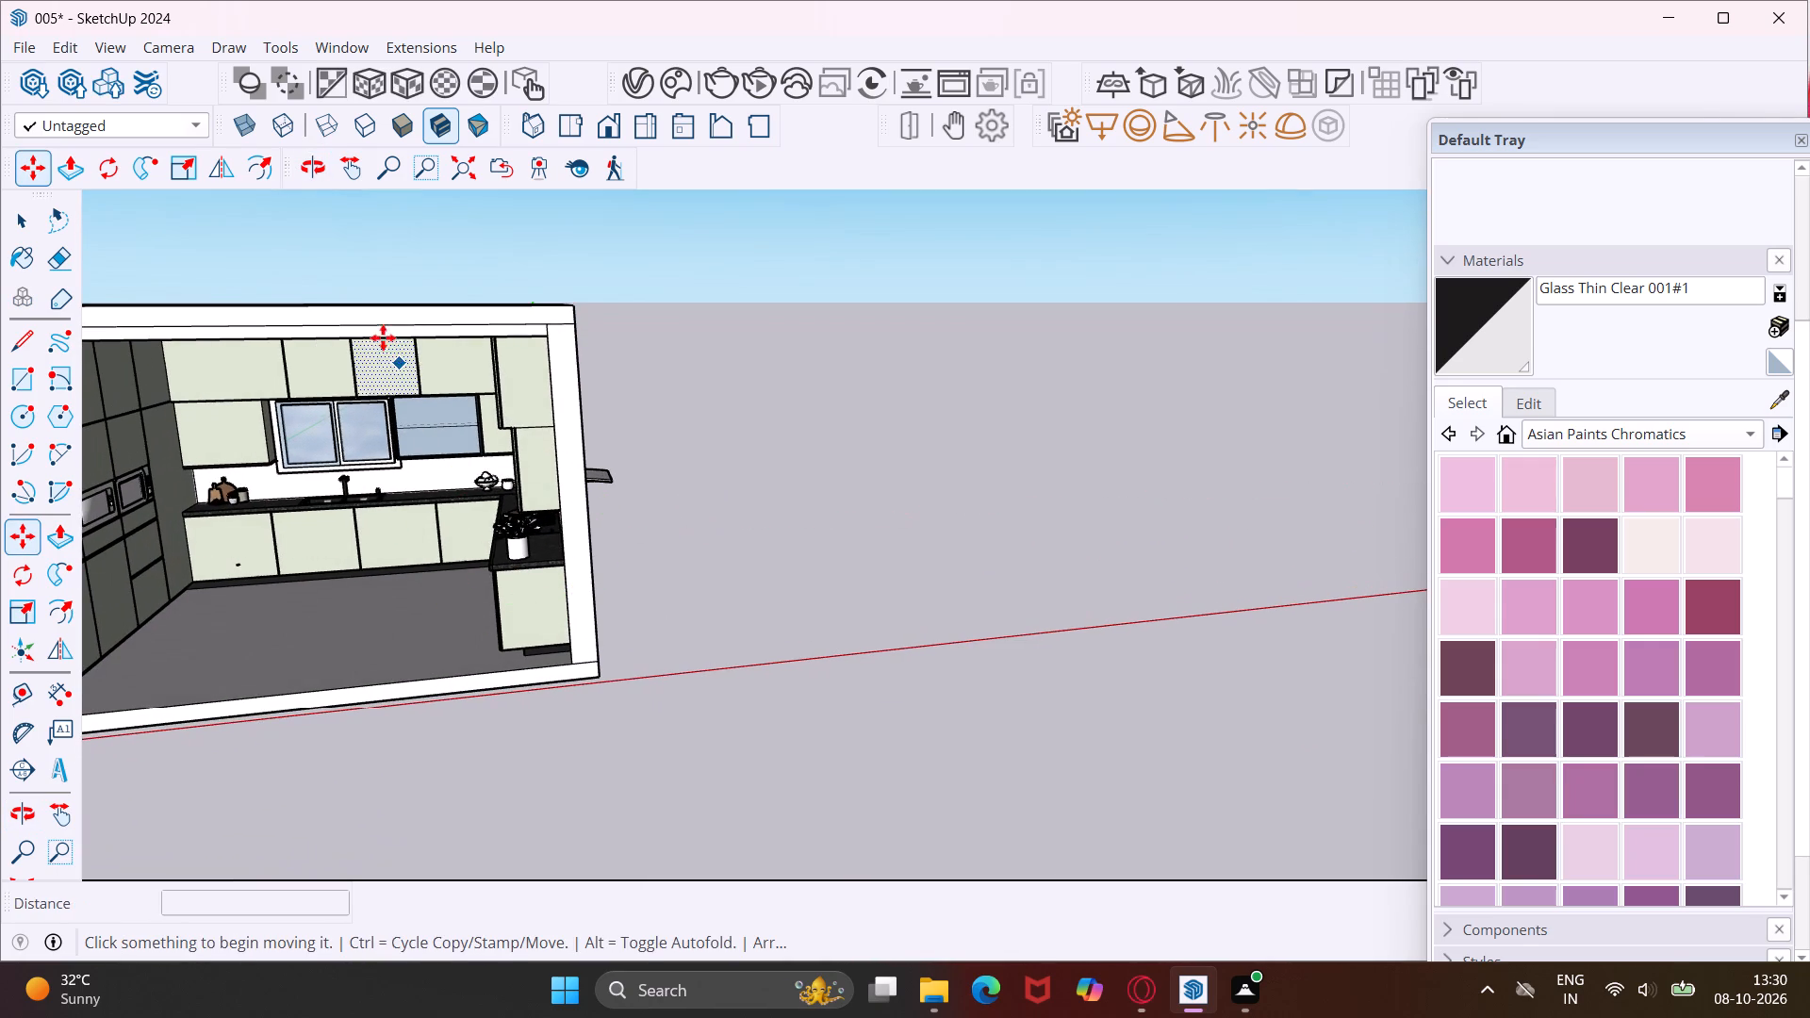
left_click(347, 181)
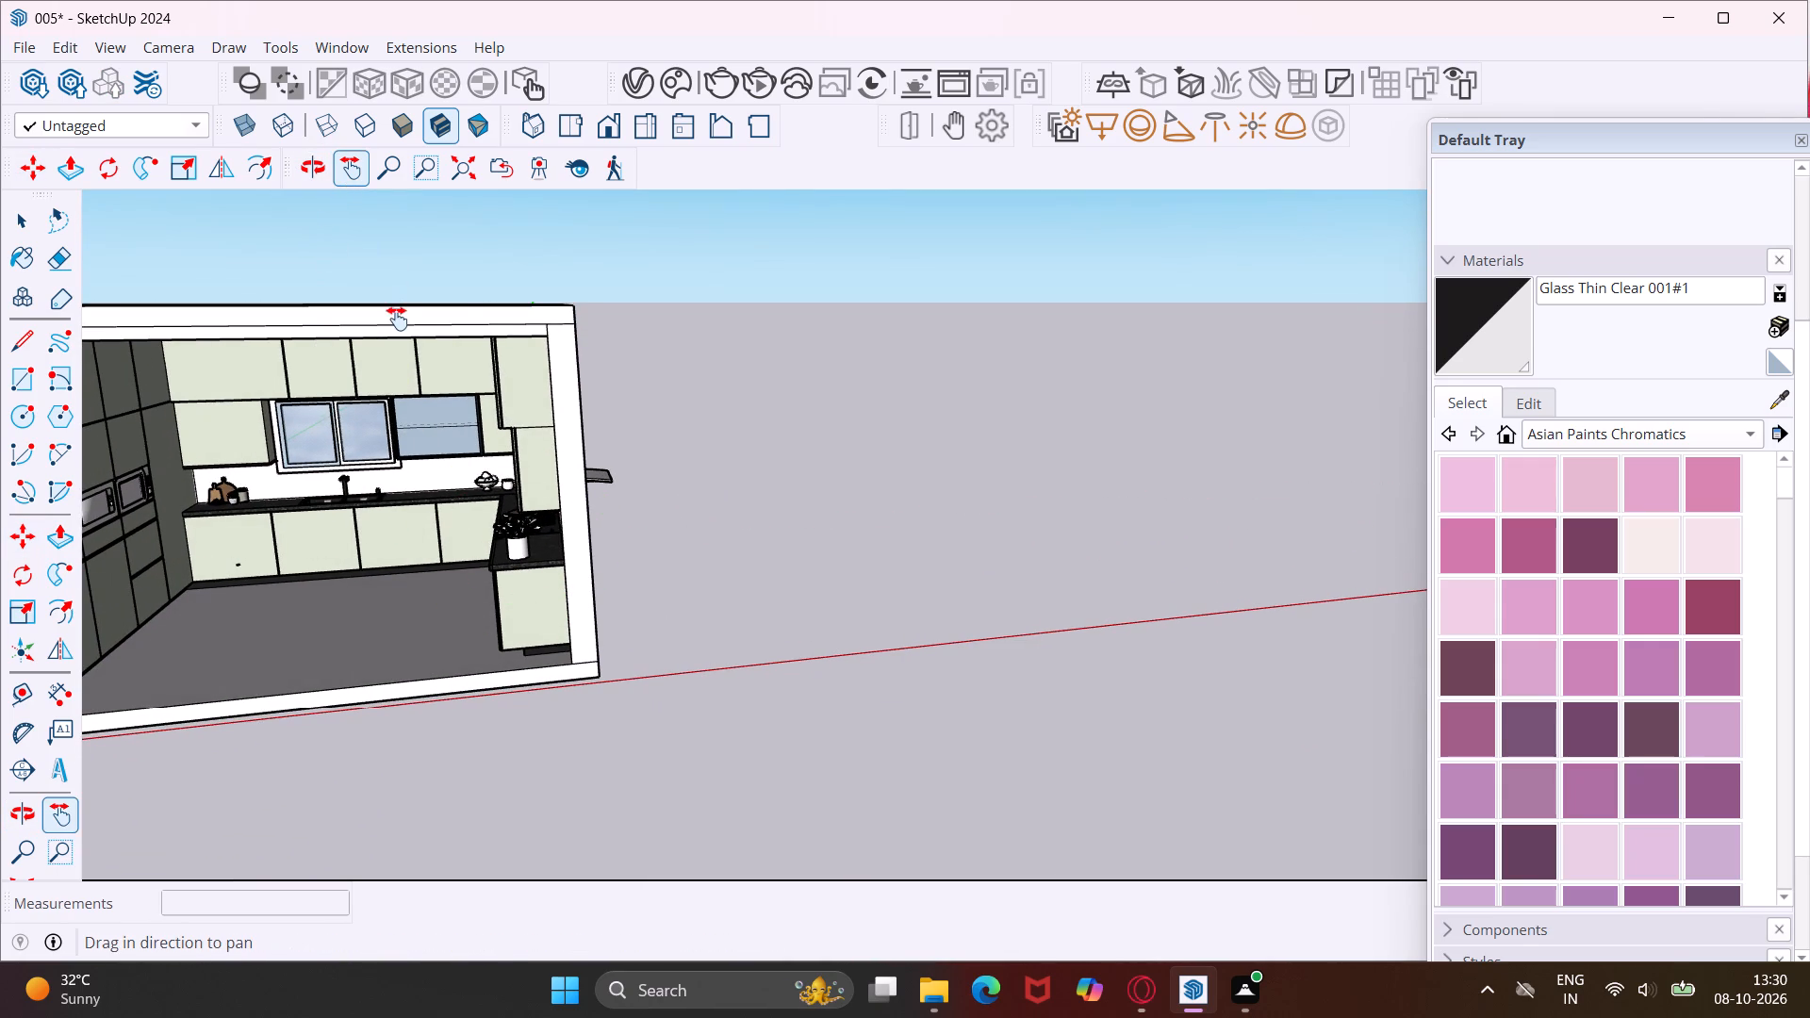
left_click_drag(397, 319, 880, 369)
key("Escape")
key("space")
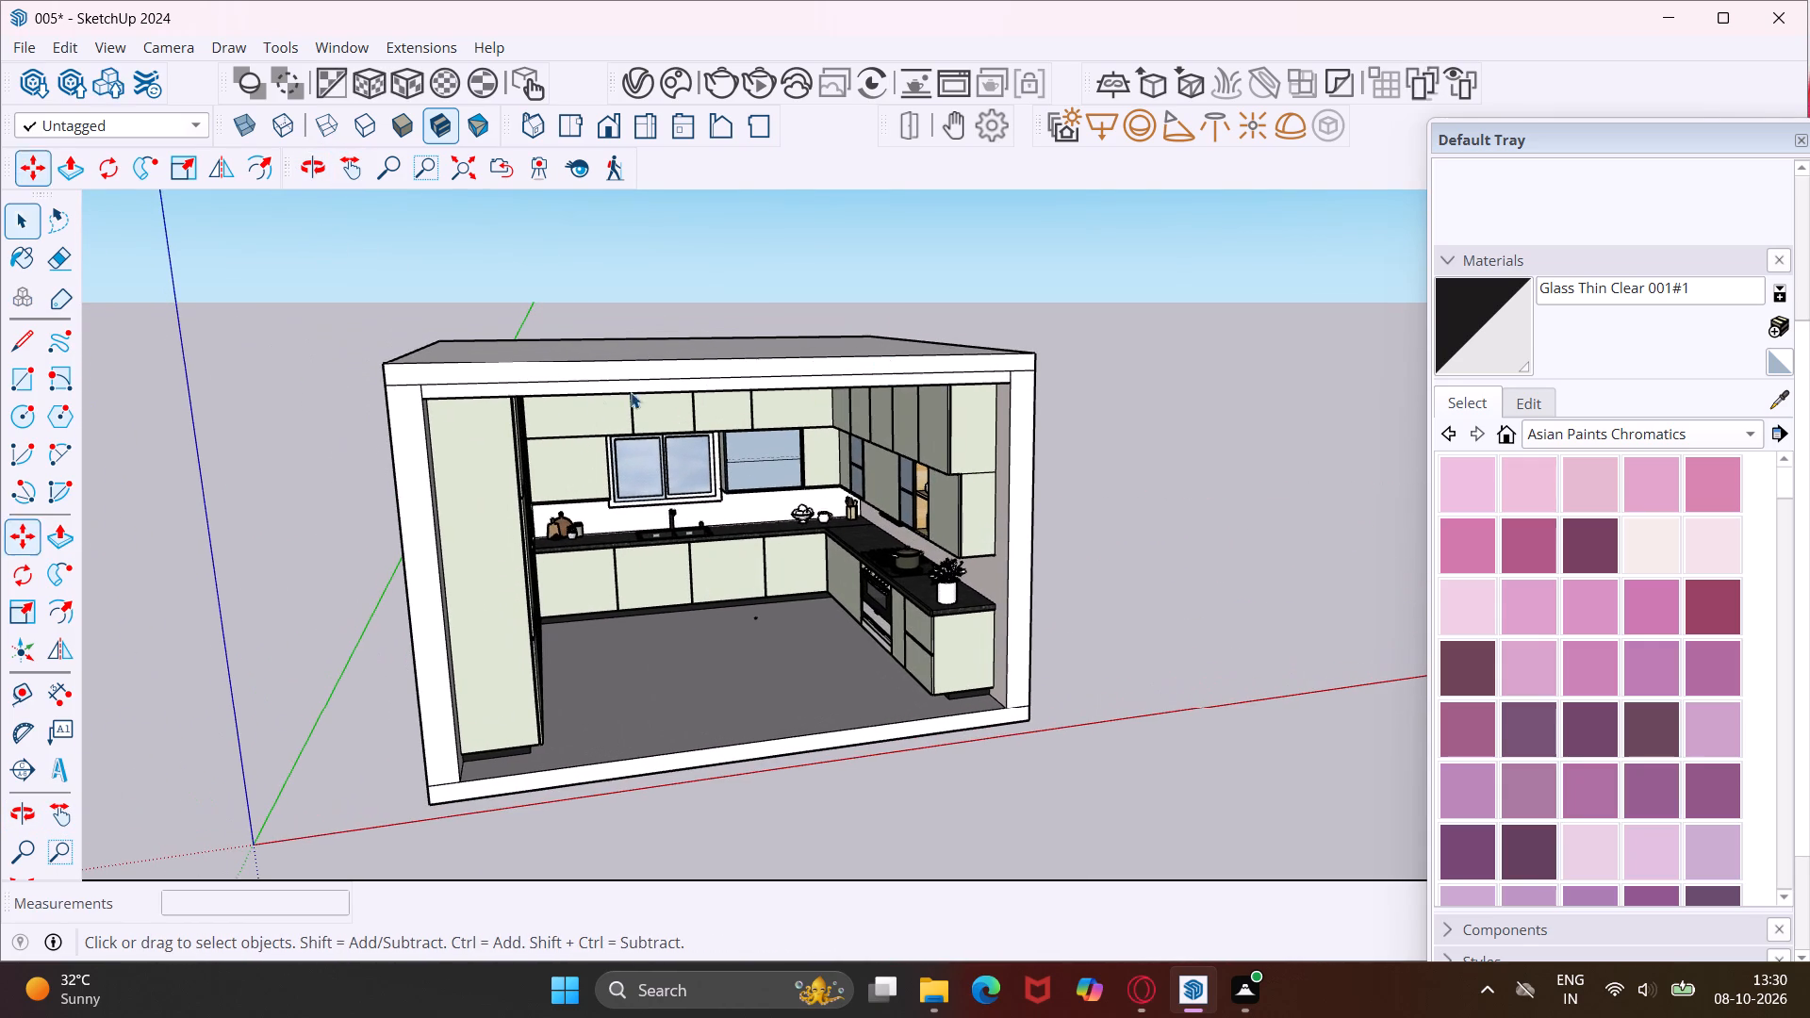
Extend the floor slab's front face outward about 8' 3/4" at the room's open side with Push/Pull.
middle_click_drag(420, 516, 342, 369)
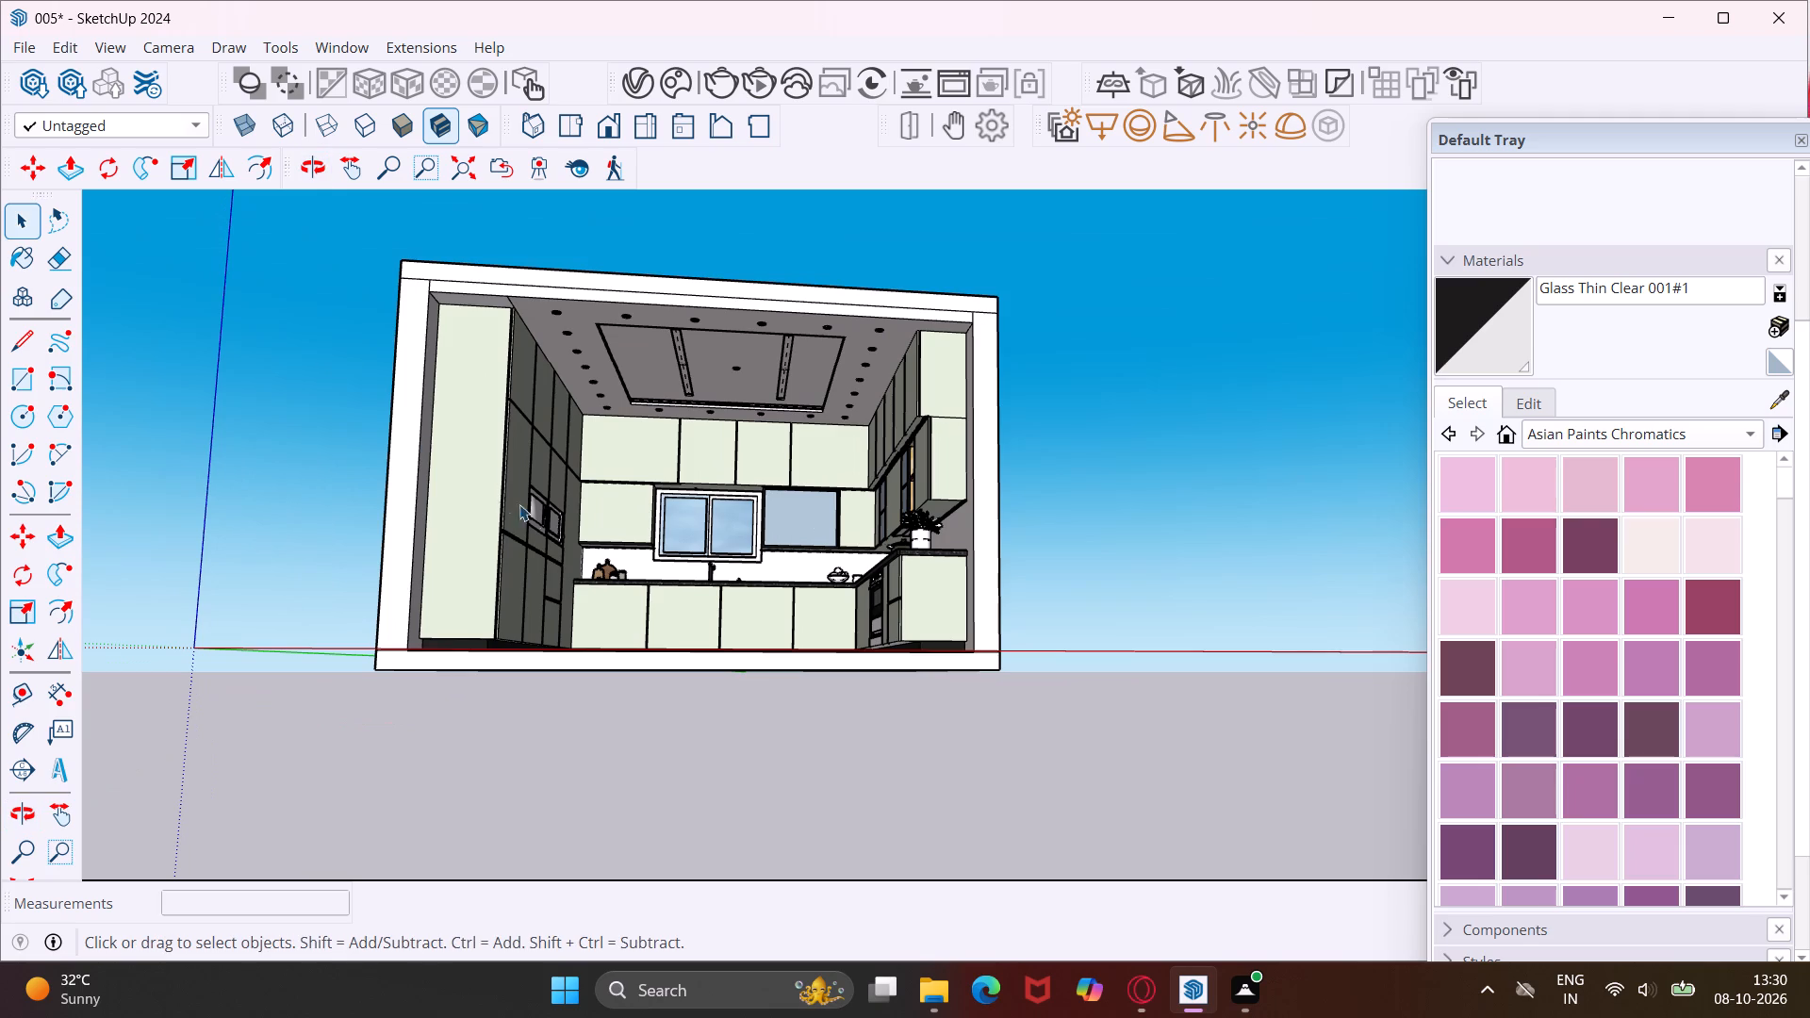
scroll(714, 678, "up", 3)
middle_click_drag(738, 674, 667, 701)
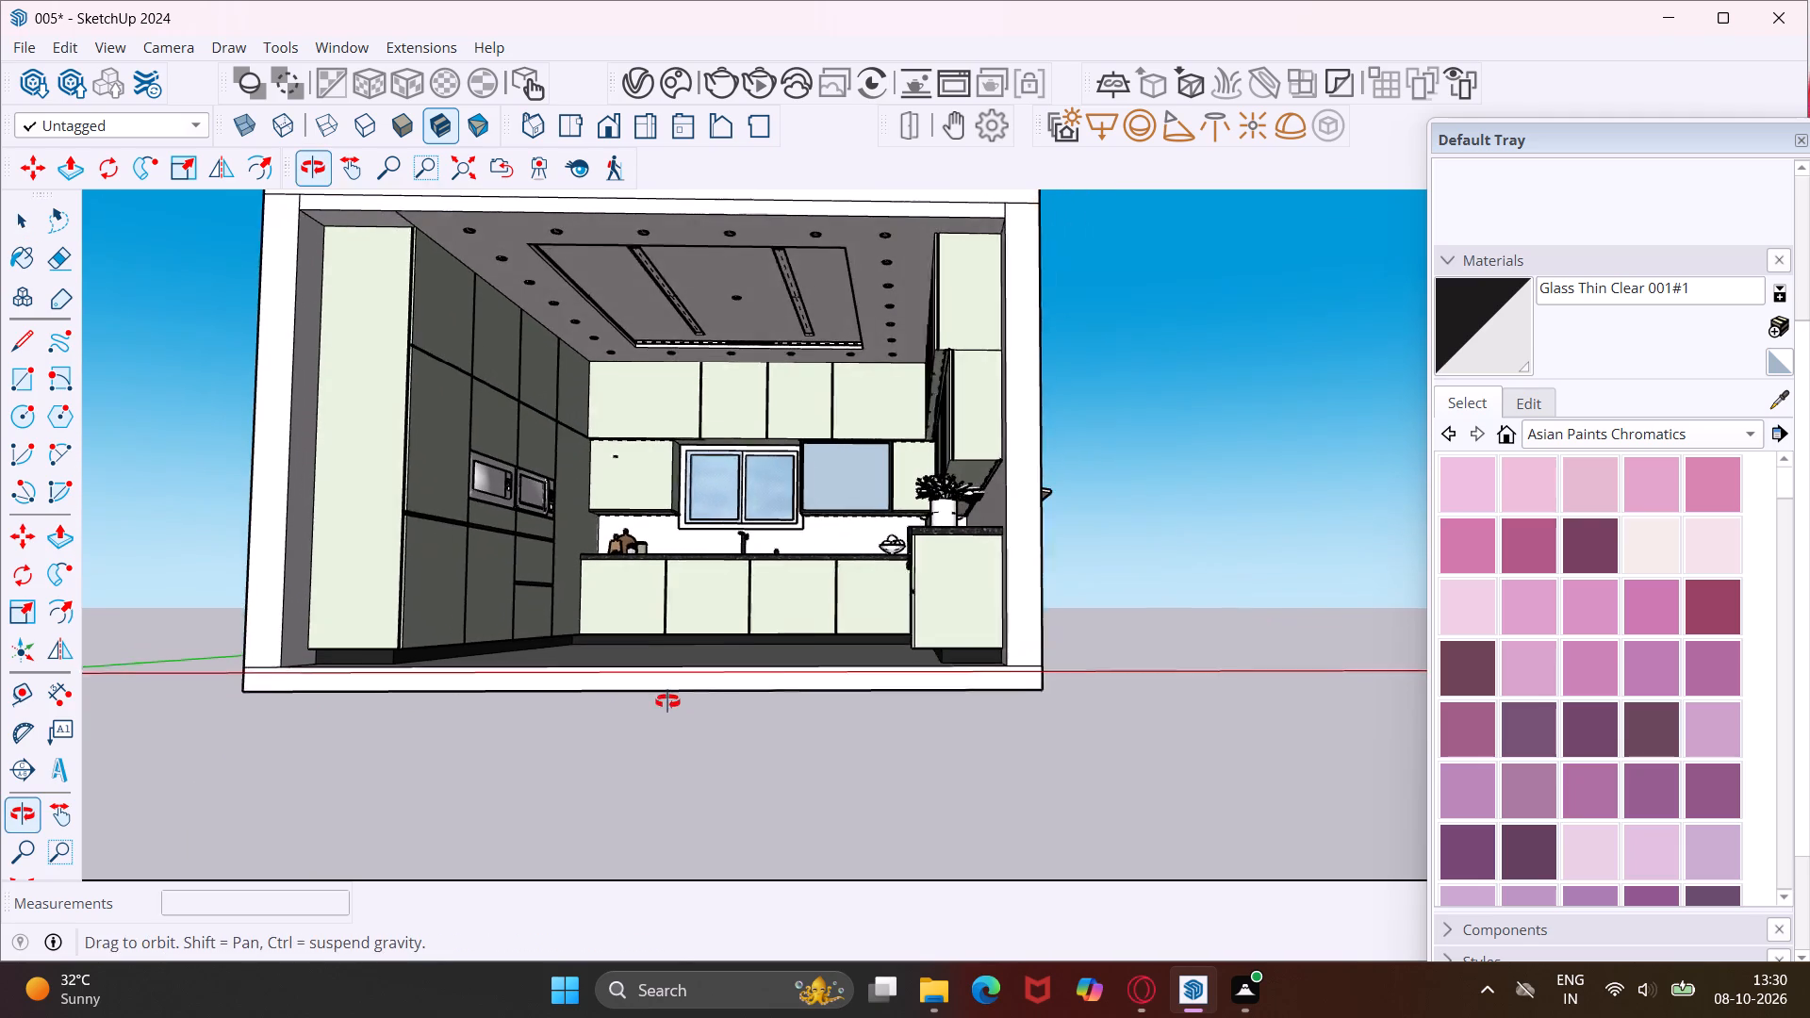
middle_click_drag(667, 701, 664, 705)
left_click(716, 691)
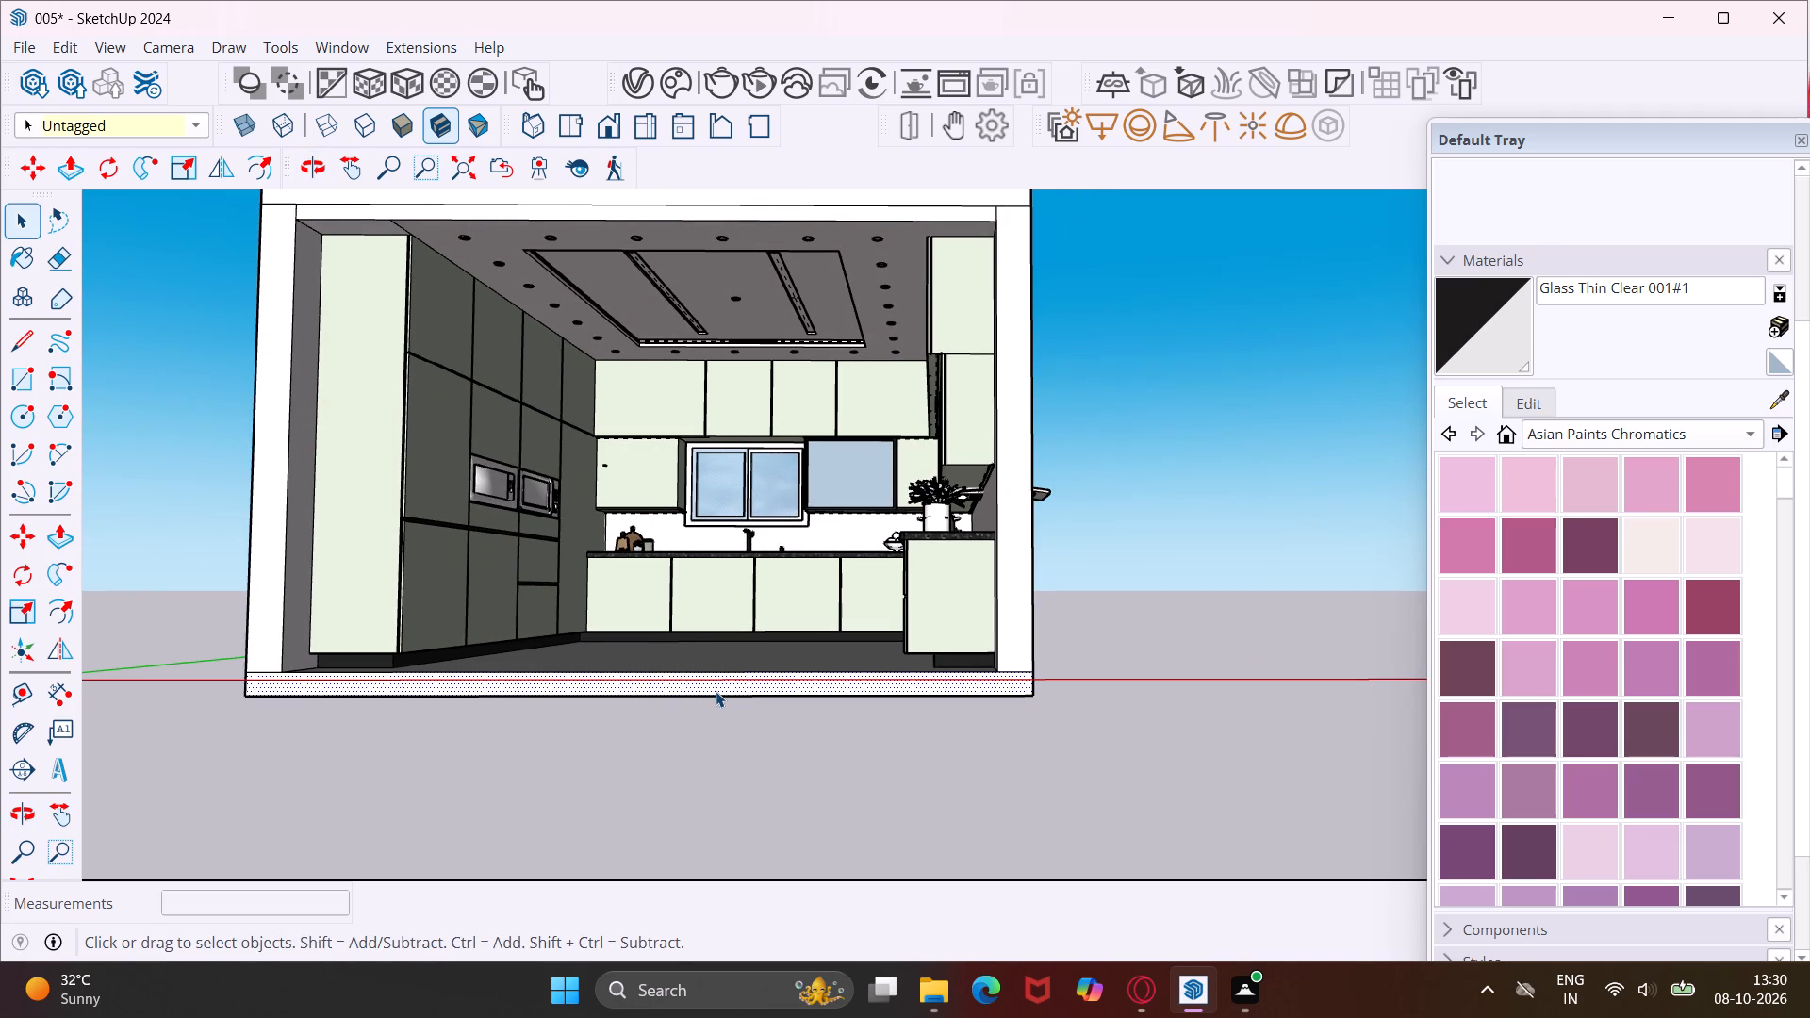
key("p")
left_click(716, 691)
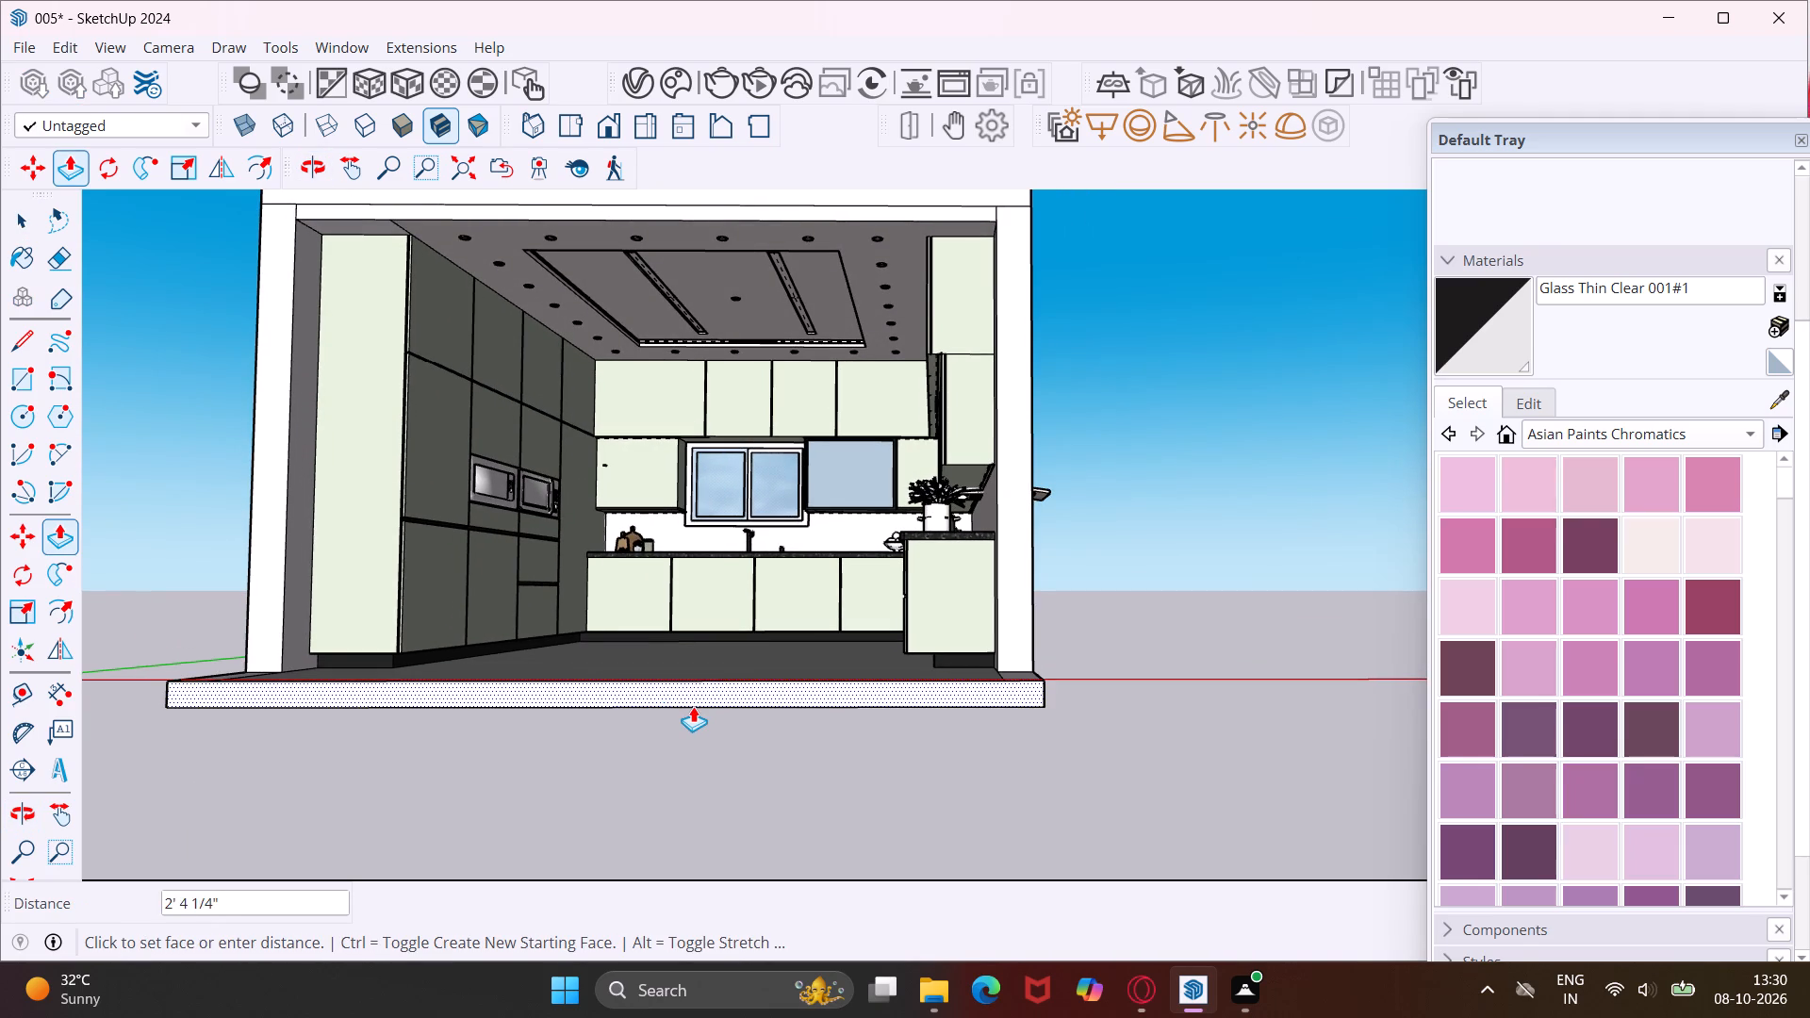
middle_click_drag(692, 706, 683, 773)
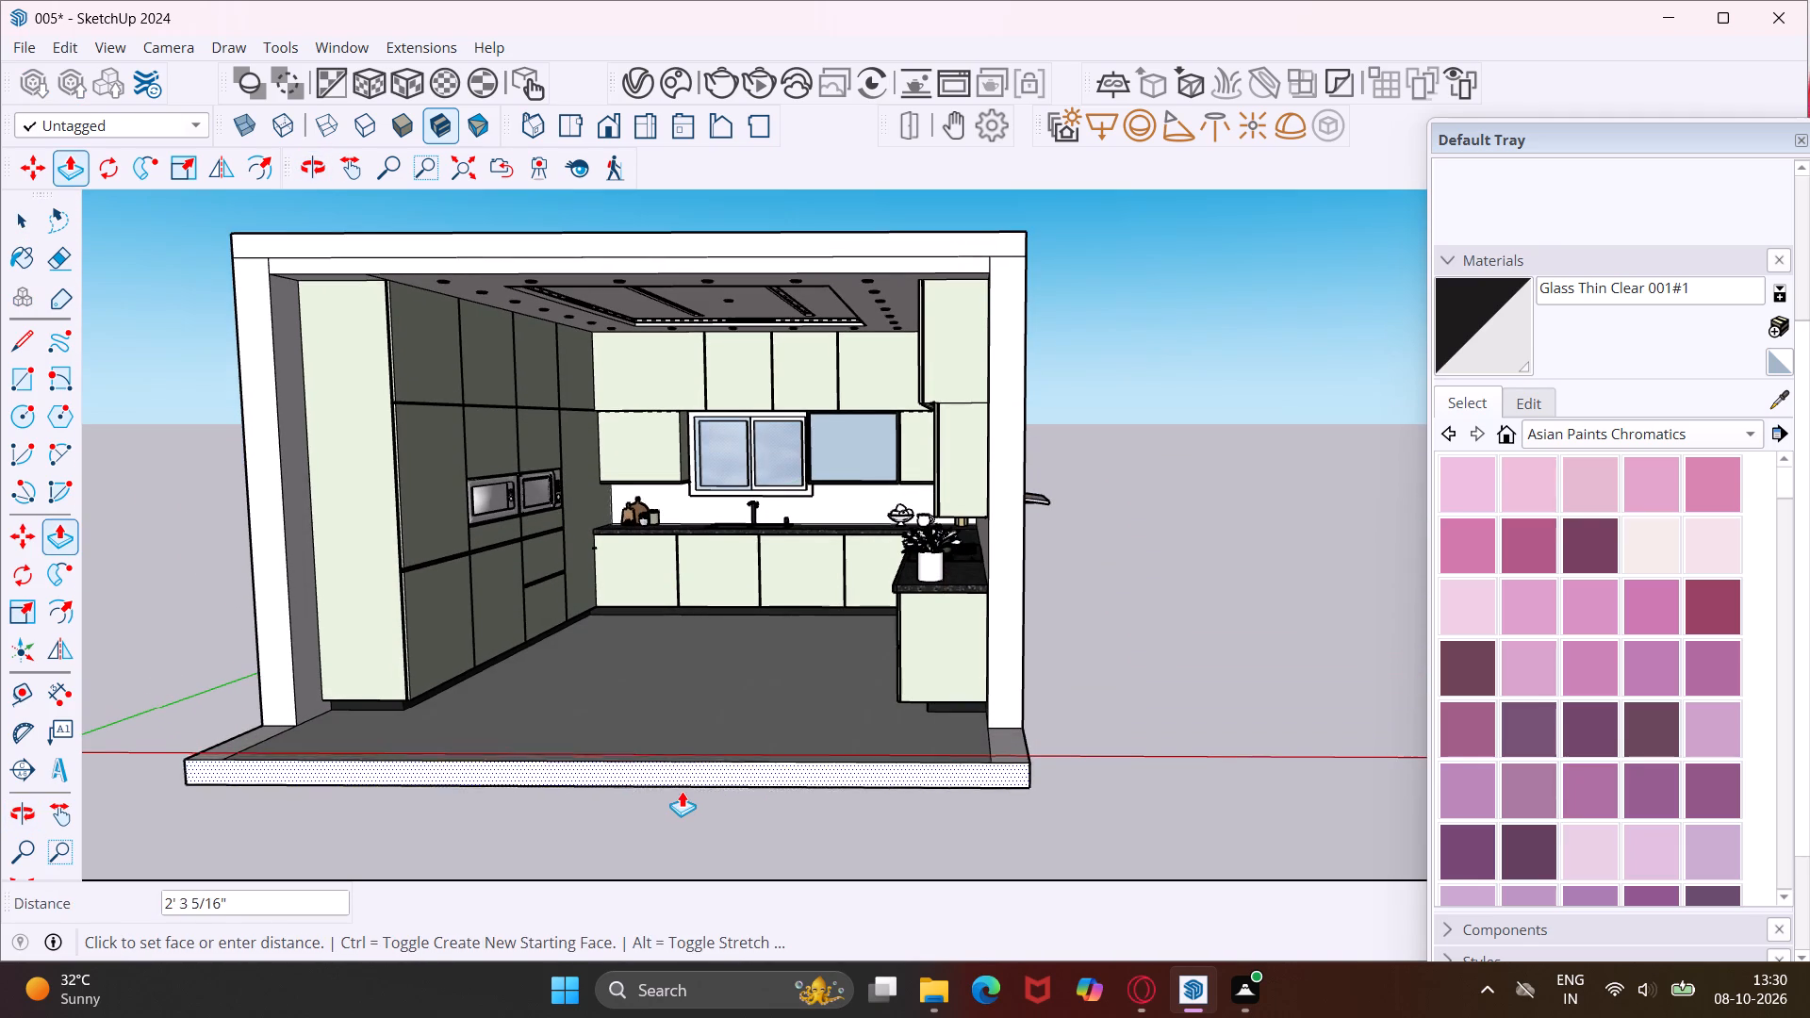
scroll(680, 798, "down", 5)
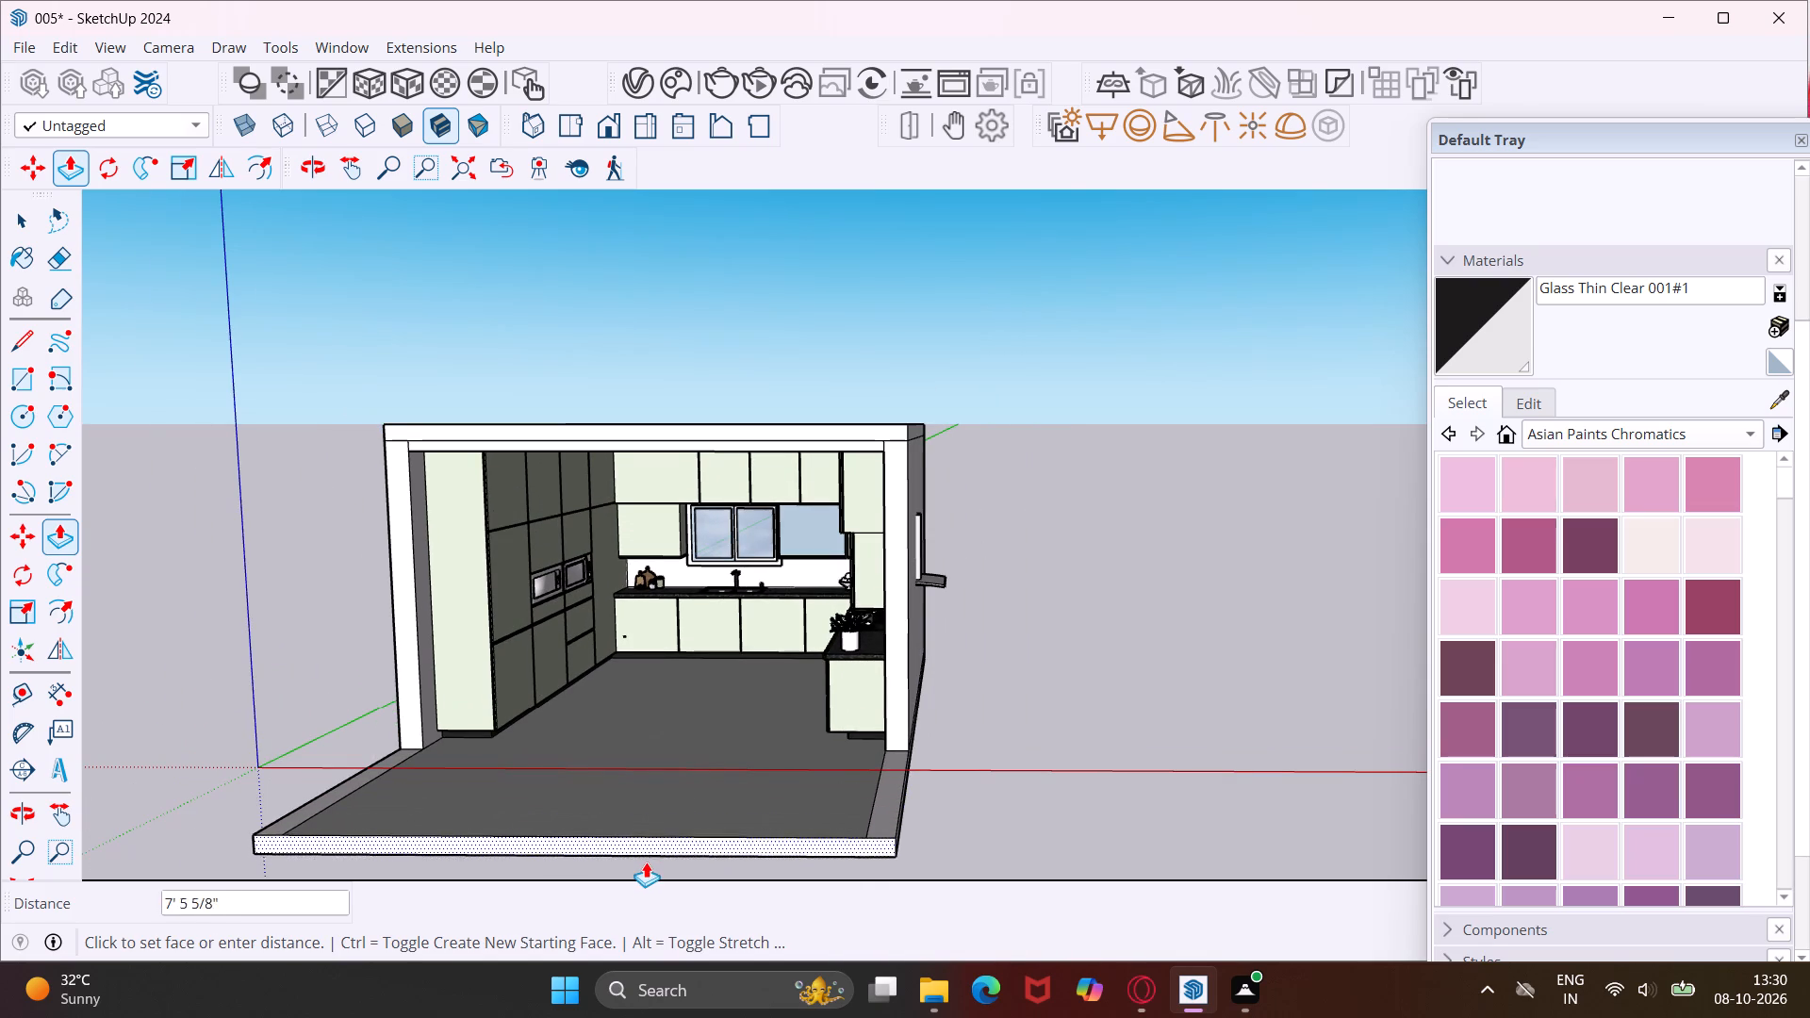
left_click(637, 868)
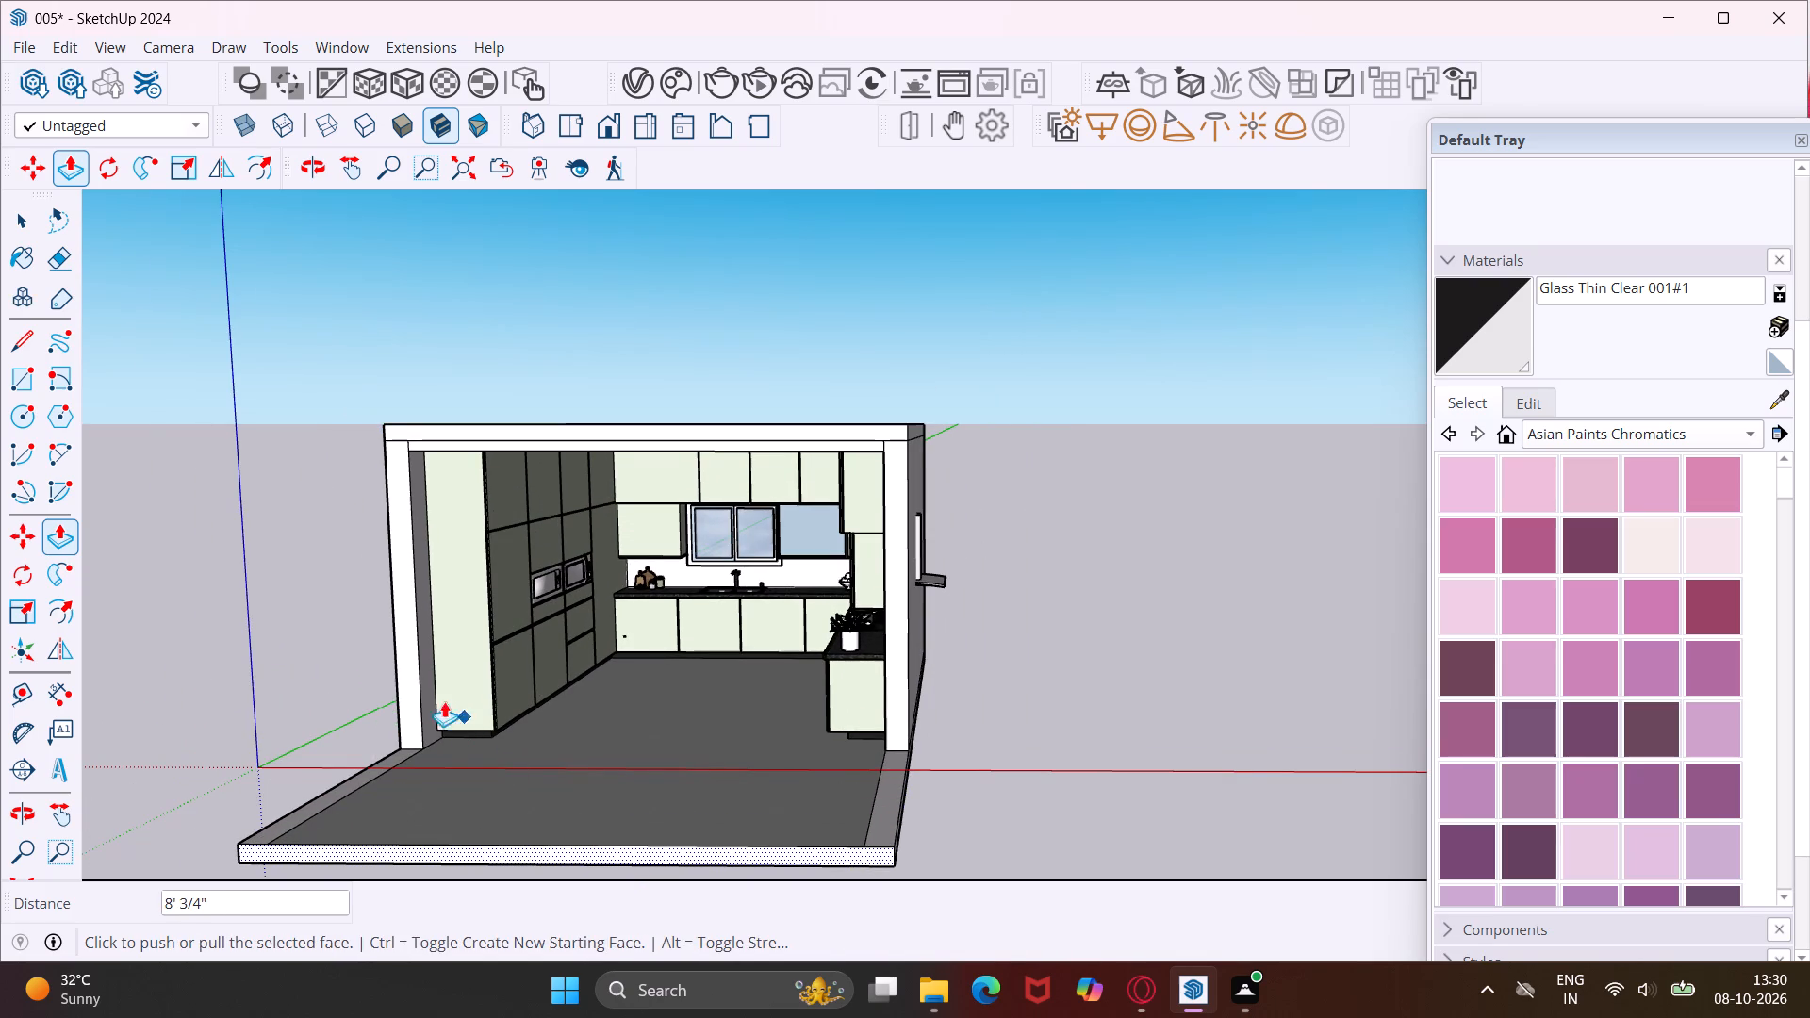
key("Escape")
Extend the front faces of the wall behind the tall cabinets and the ceiling slab by the same 8' 3/4".
double_click(401, 649)
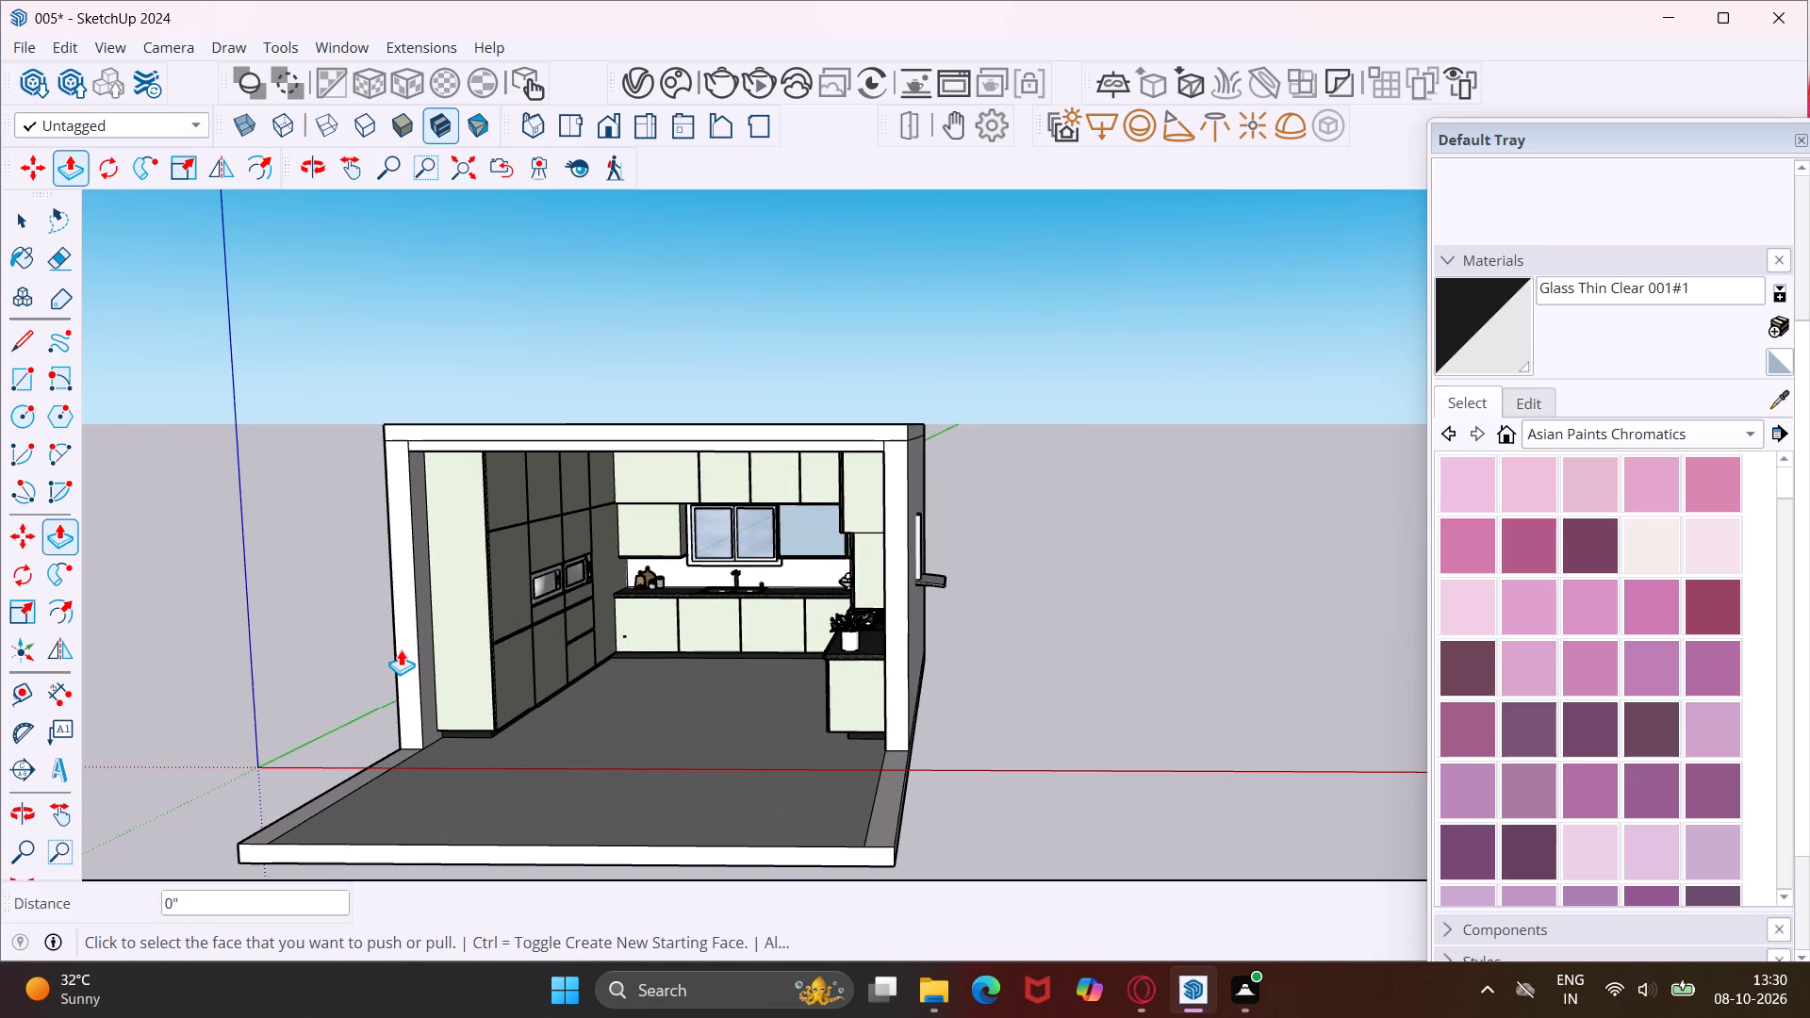
scroll(500, 417, "up", 5)
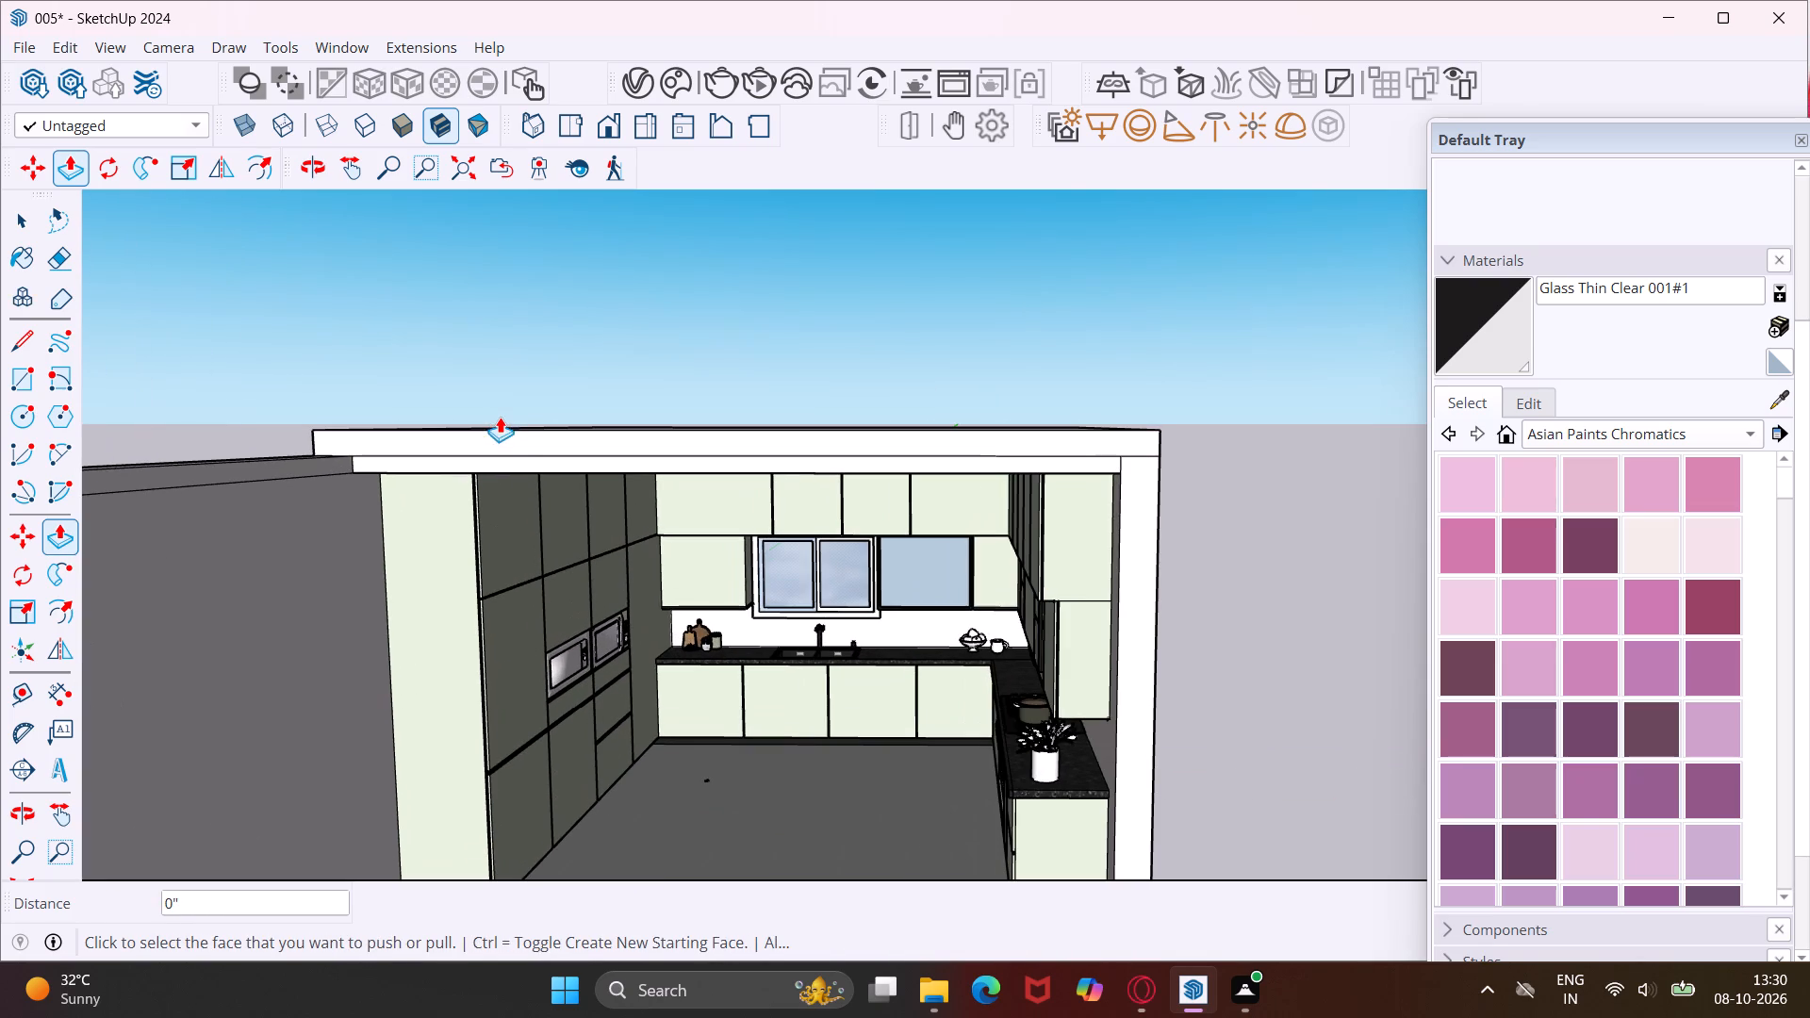
double_click(541, 438)
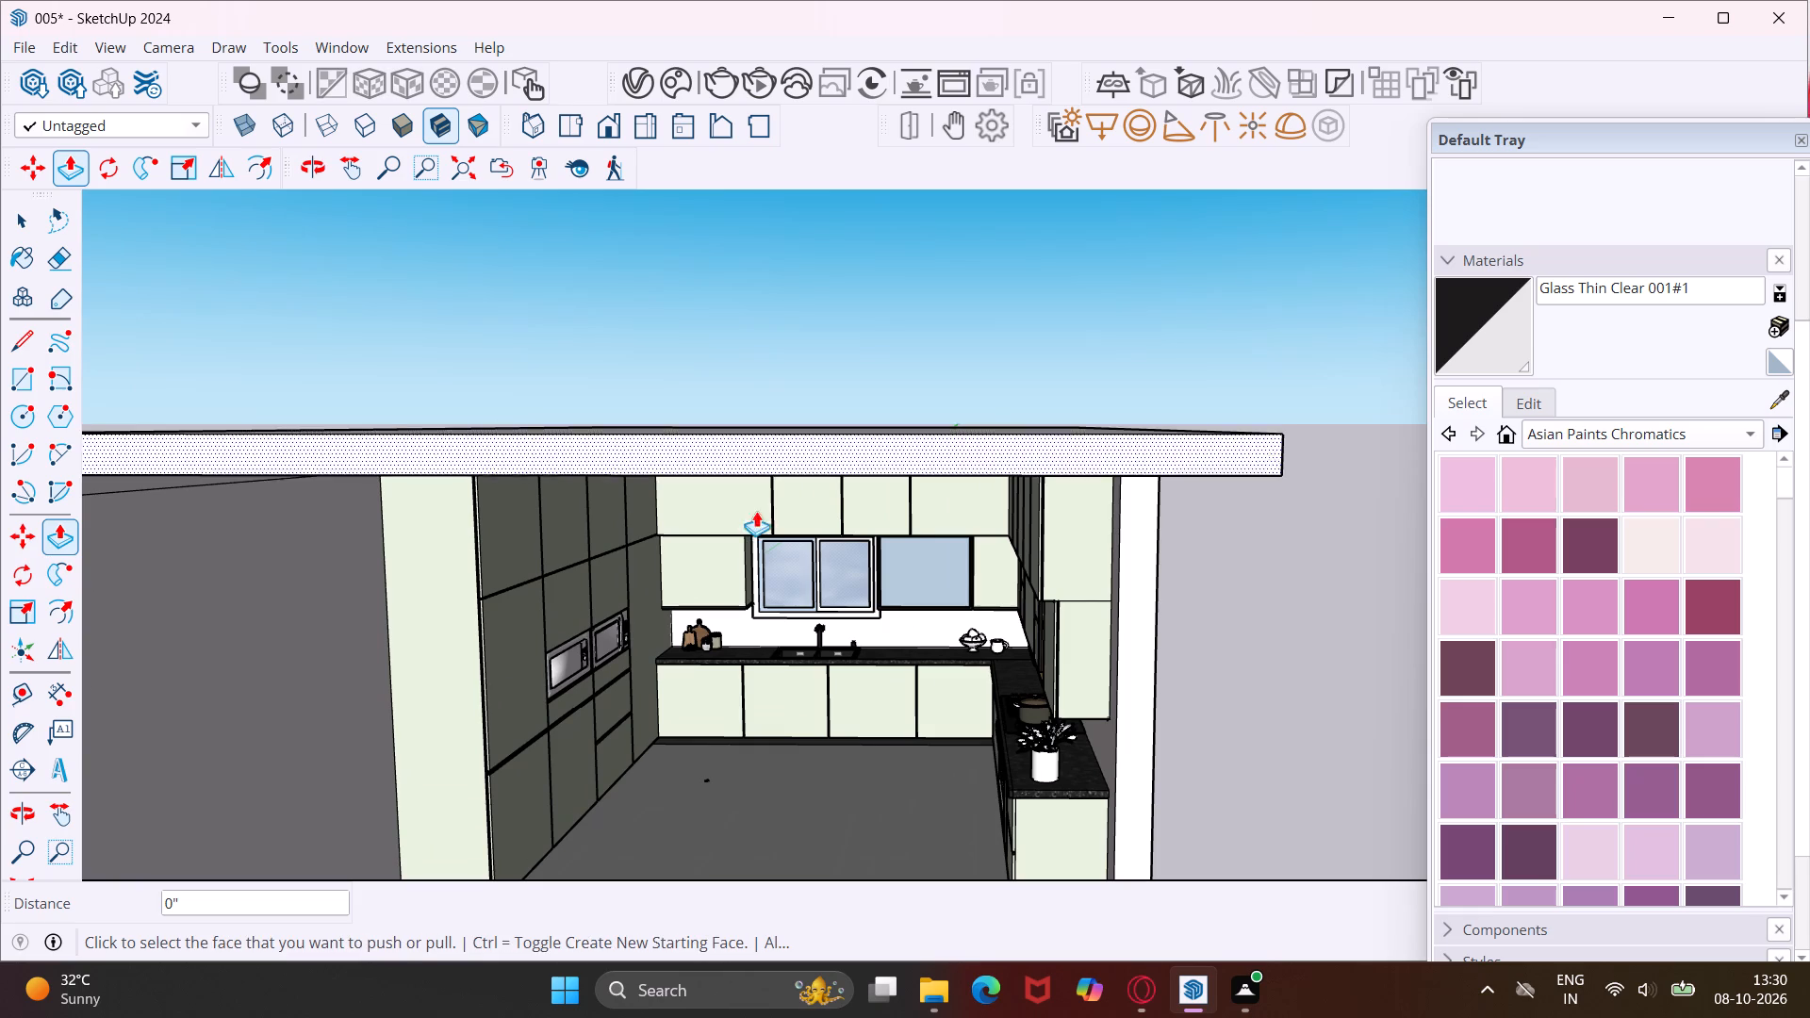
Extend the front face of the remaining side wall, behind the cooktop counter, by the same 8' 3/4" with Push/Pull.
scroll(872, 530, "down", 3)
double_click(1049, 665)
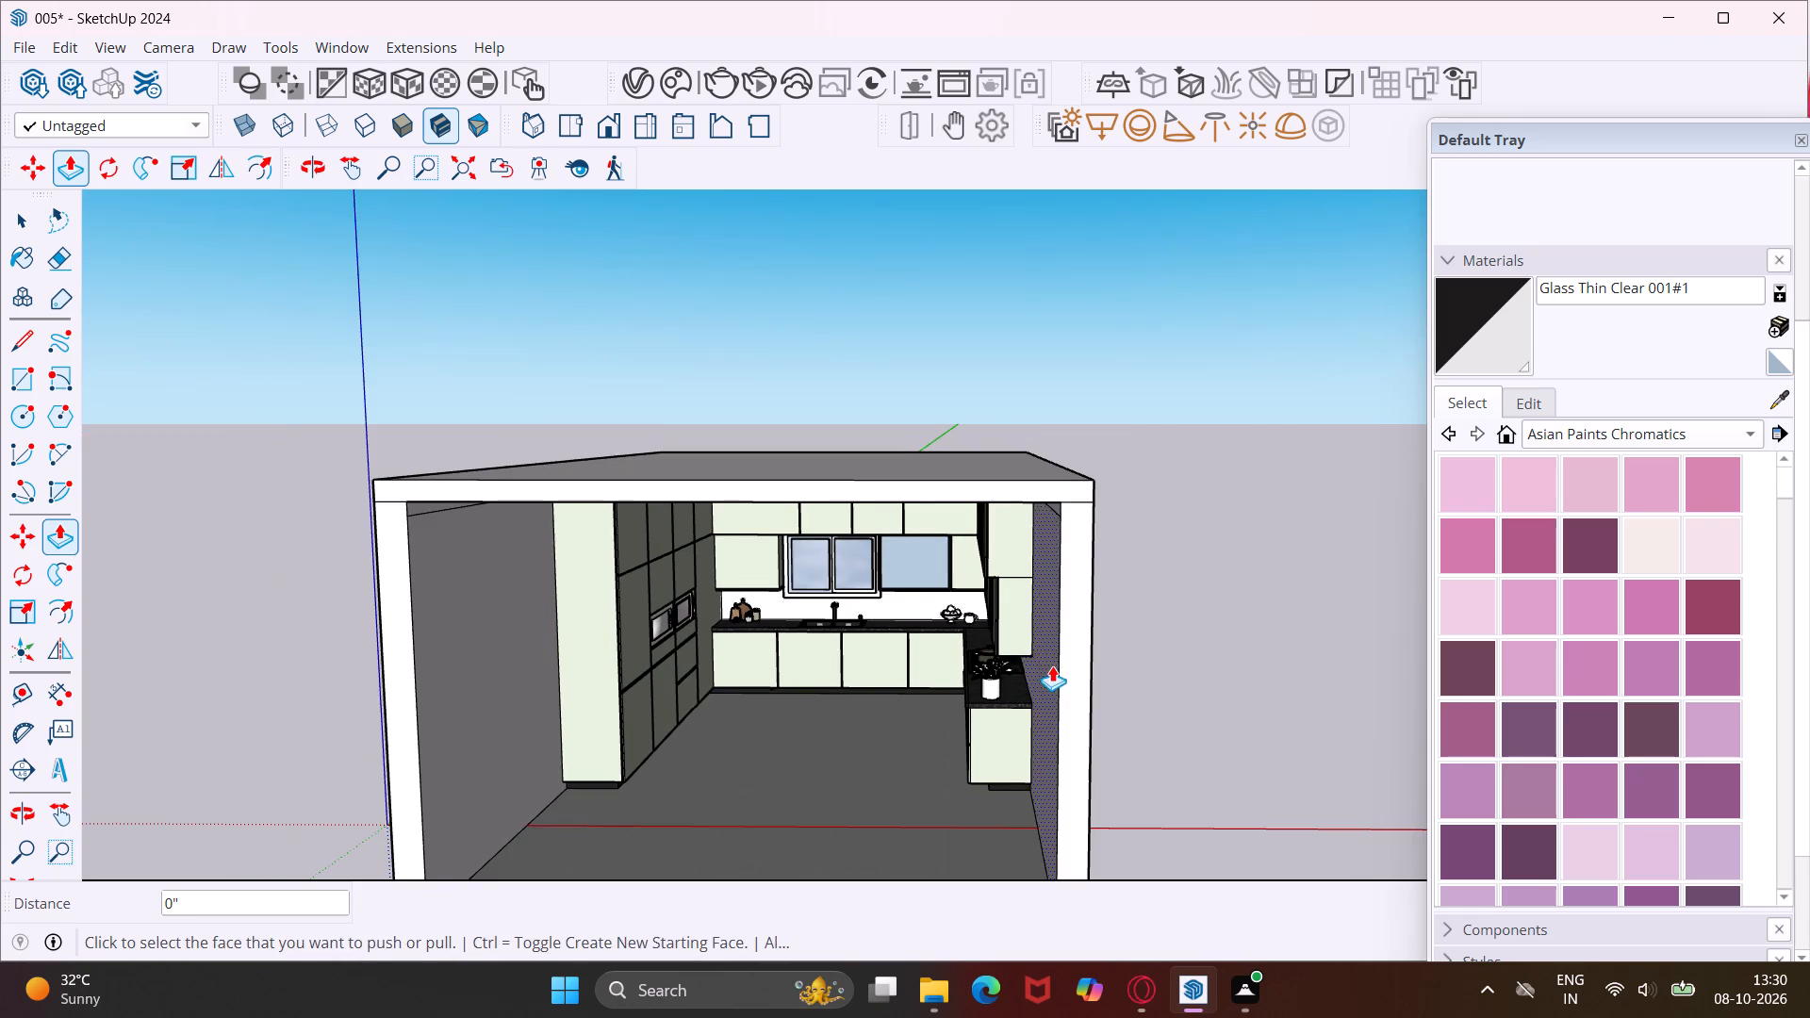
middle_click_drag(1052, 665, 1143, 619)
key("Escape")
key("space")
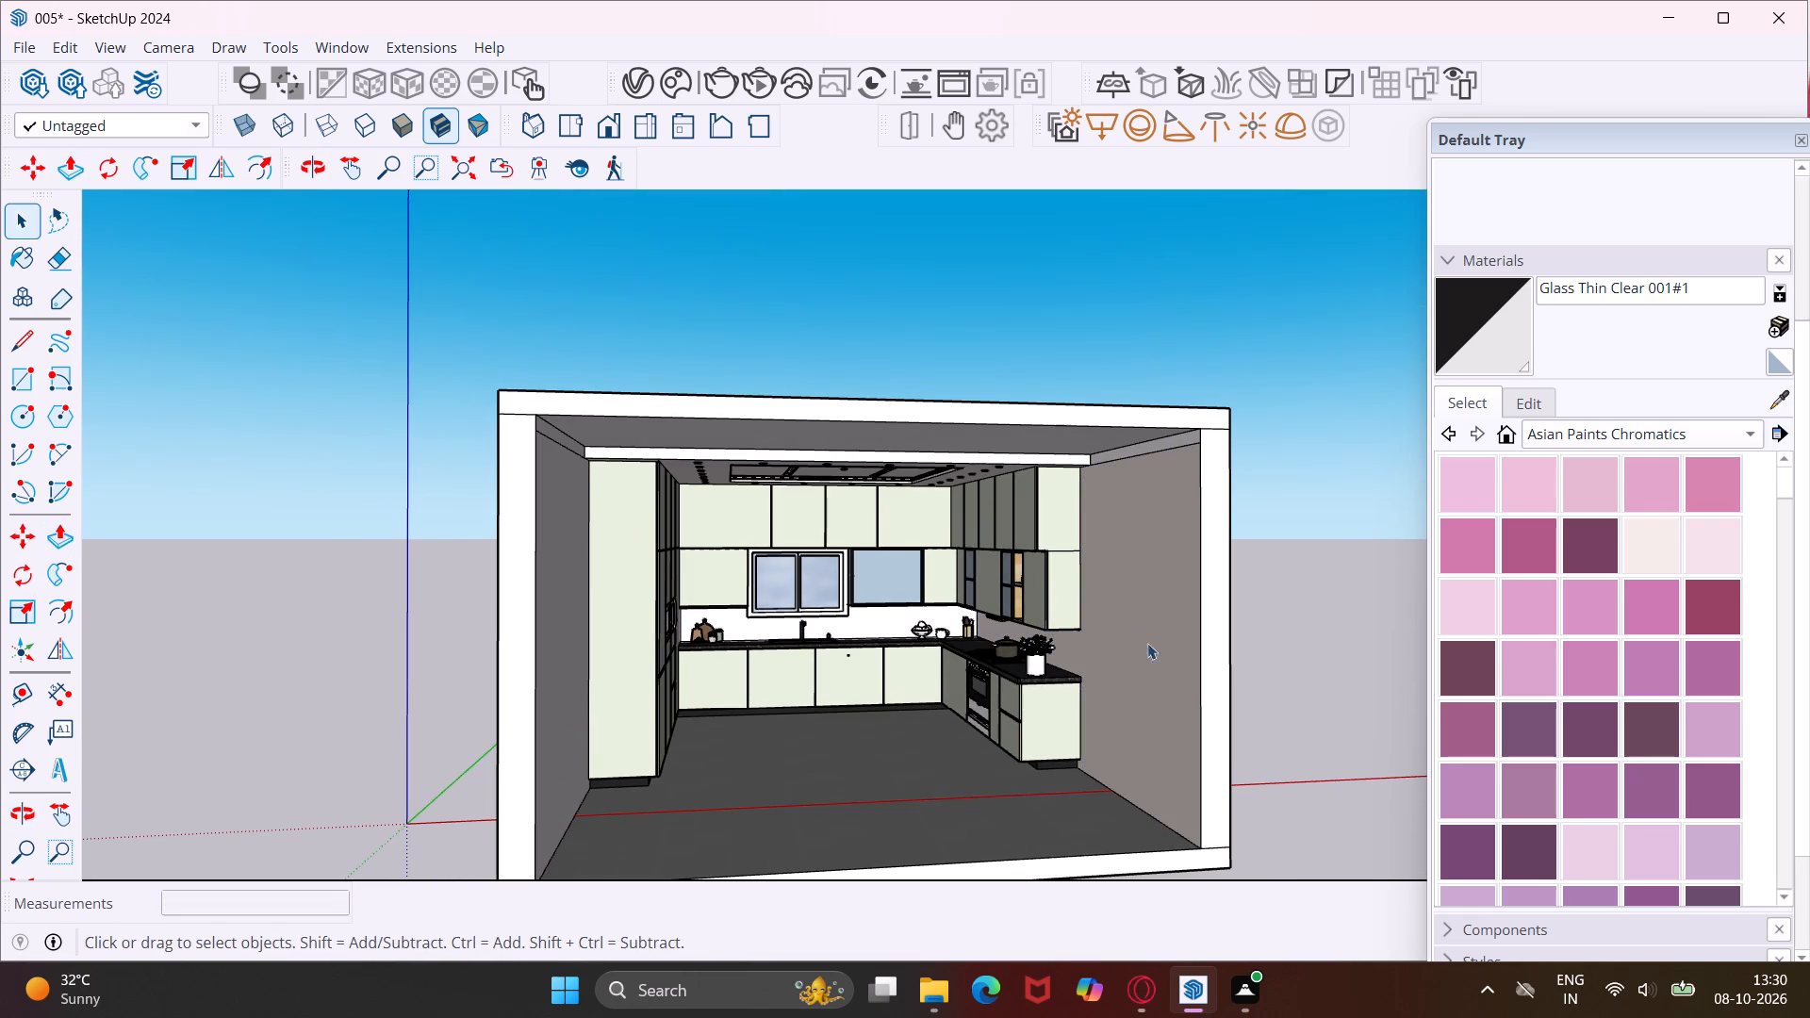
Close the room's open front with a 15' by 10' rectangle drawn between the opening's inner corners.
middle_click_drag(1154, 682, 1125, 660)
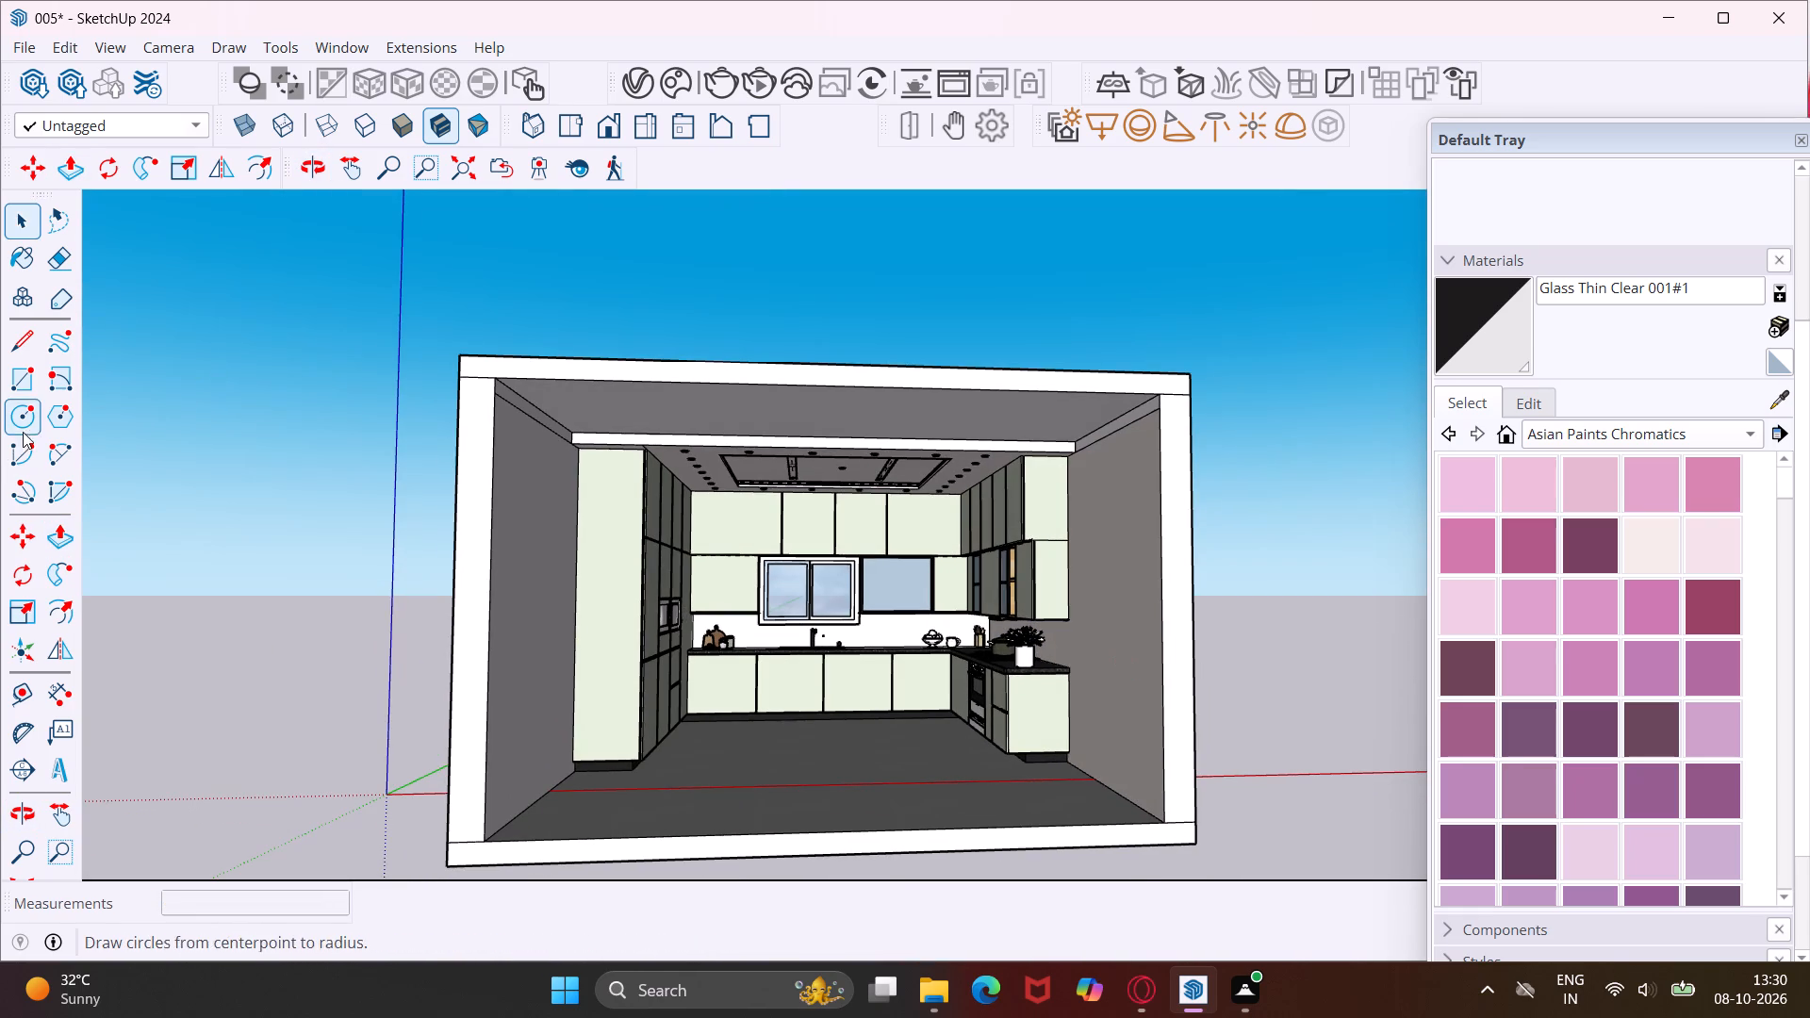
left_click(24, 386)
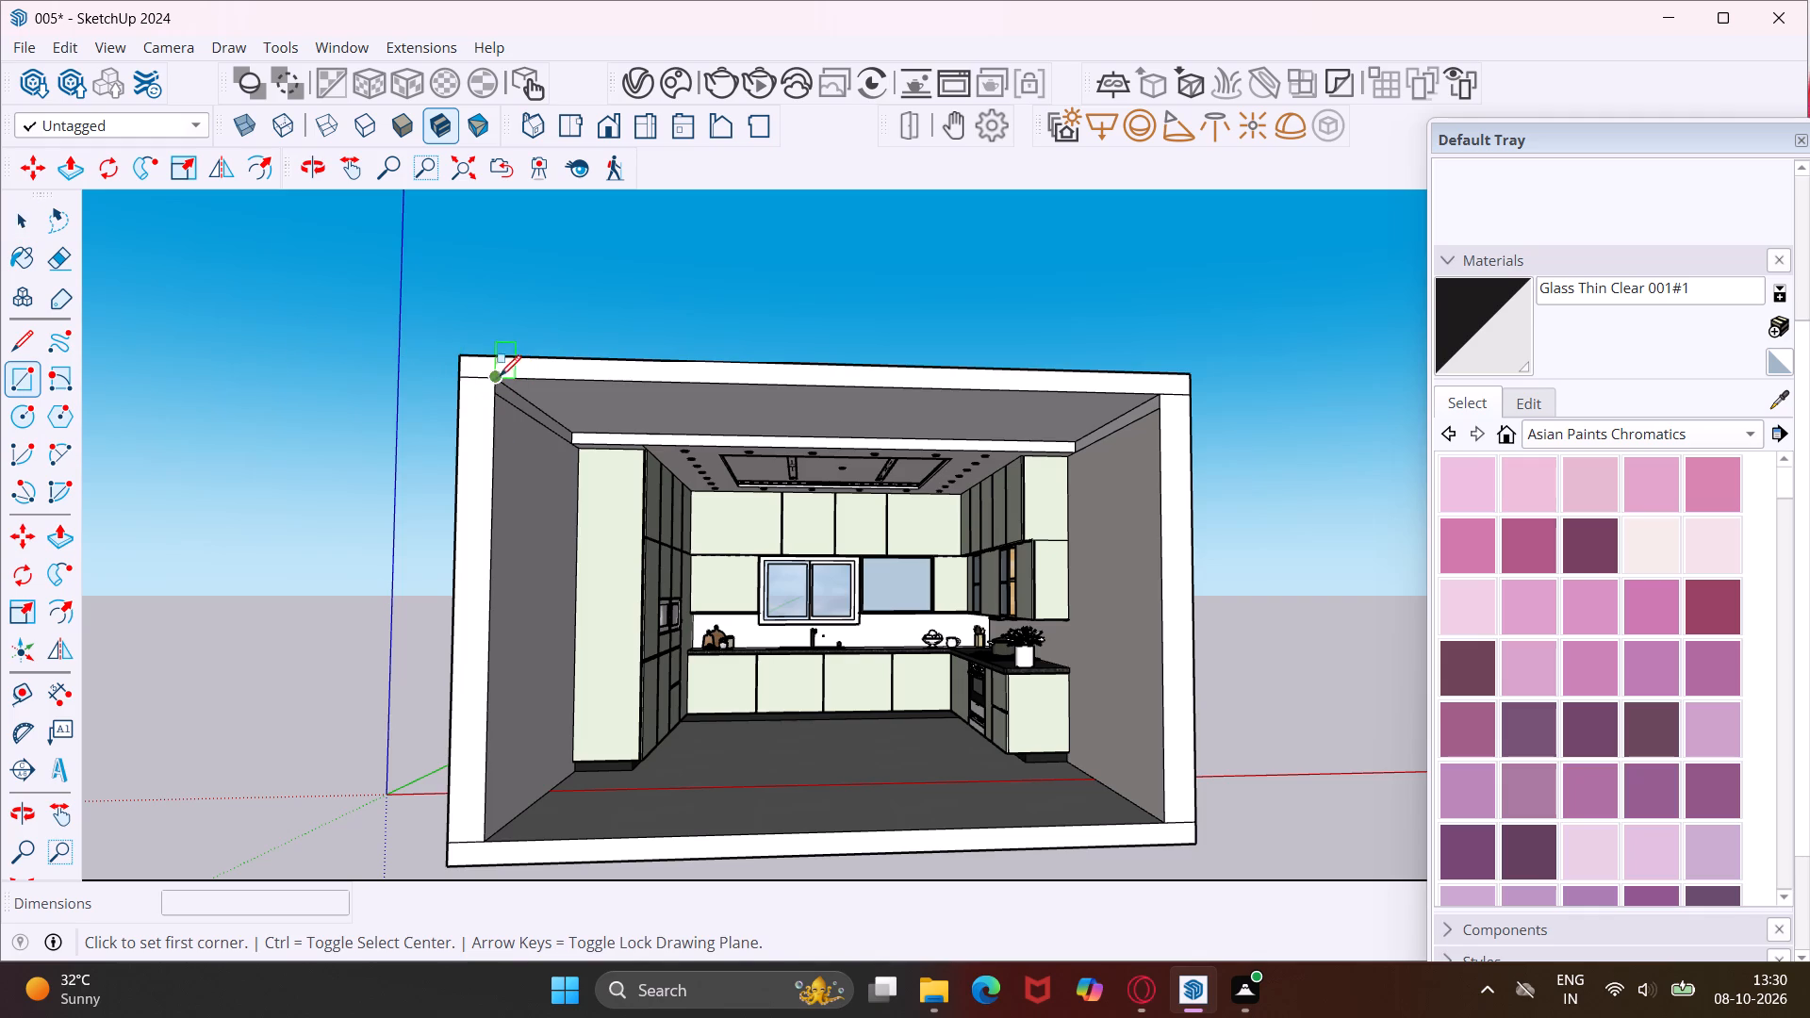
left_click(491, 381)
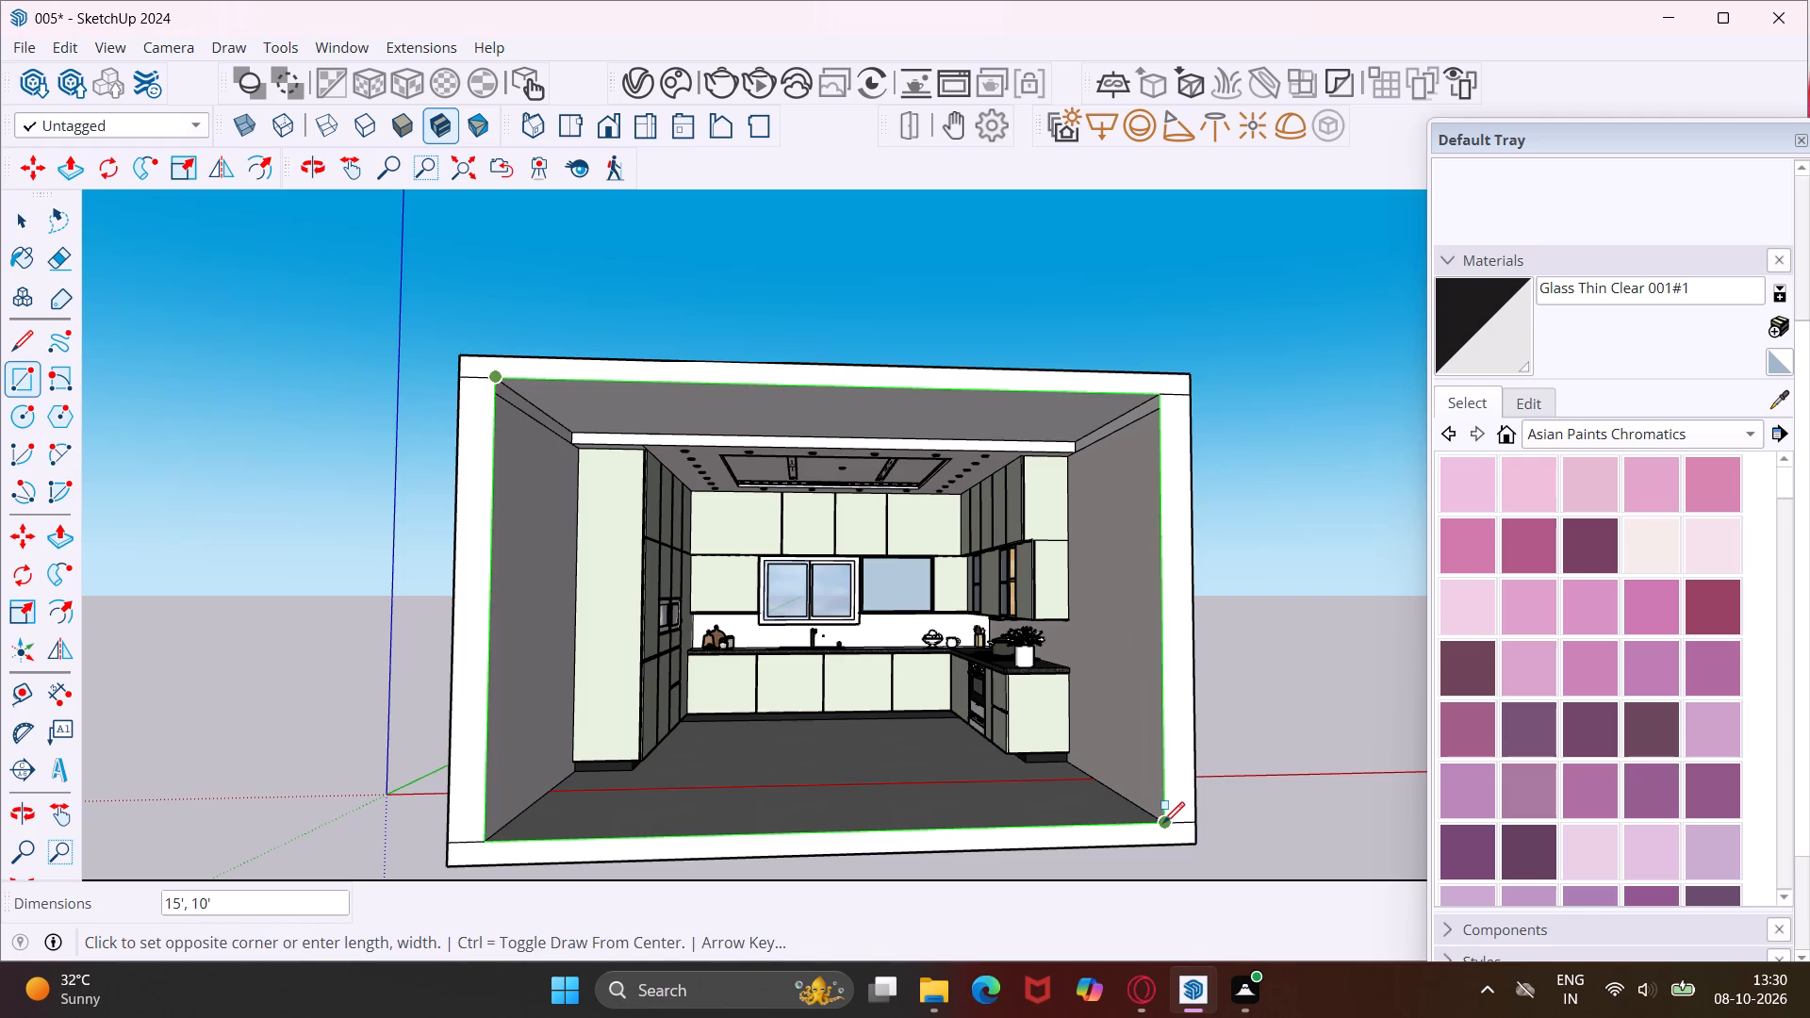
left_click(1165, 824)
key("Escape")
key("space")
Save an interior view facing the window wall and sink counter as a new scene.
scroll(888, 590, "up", 3)
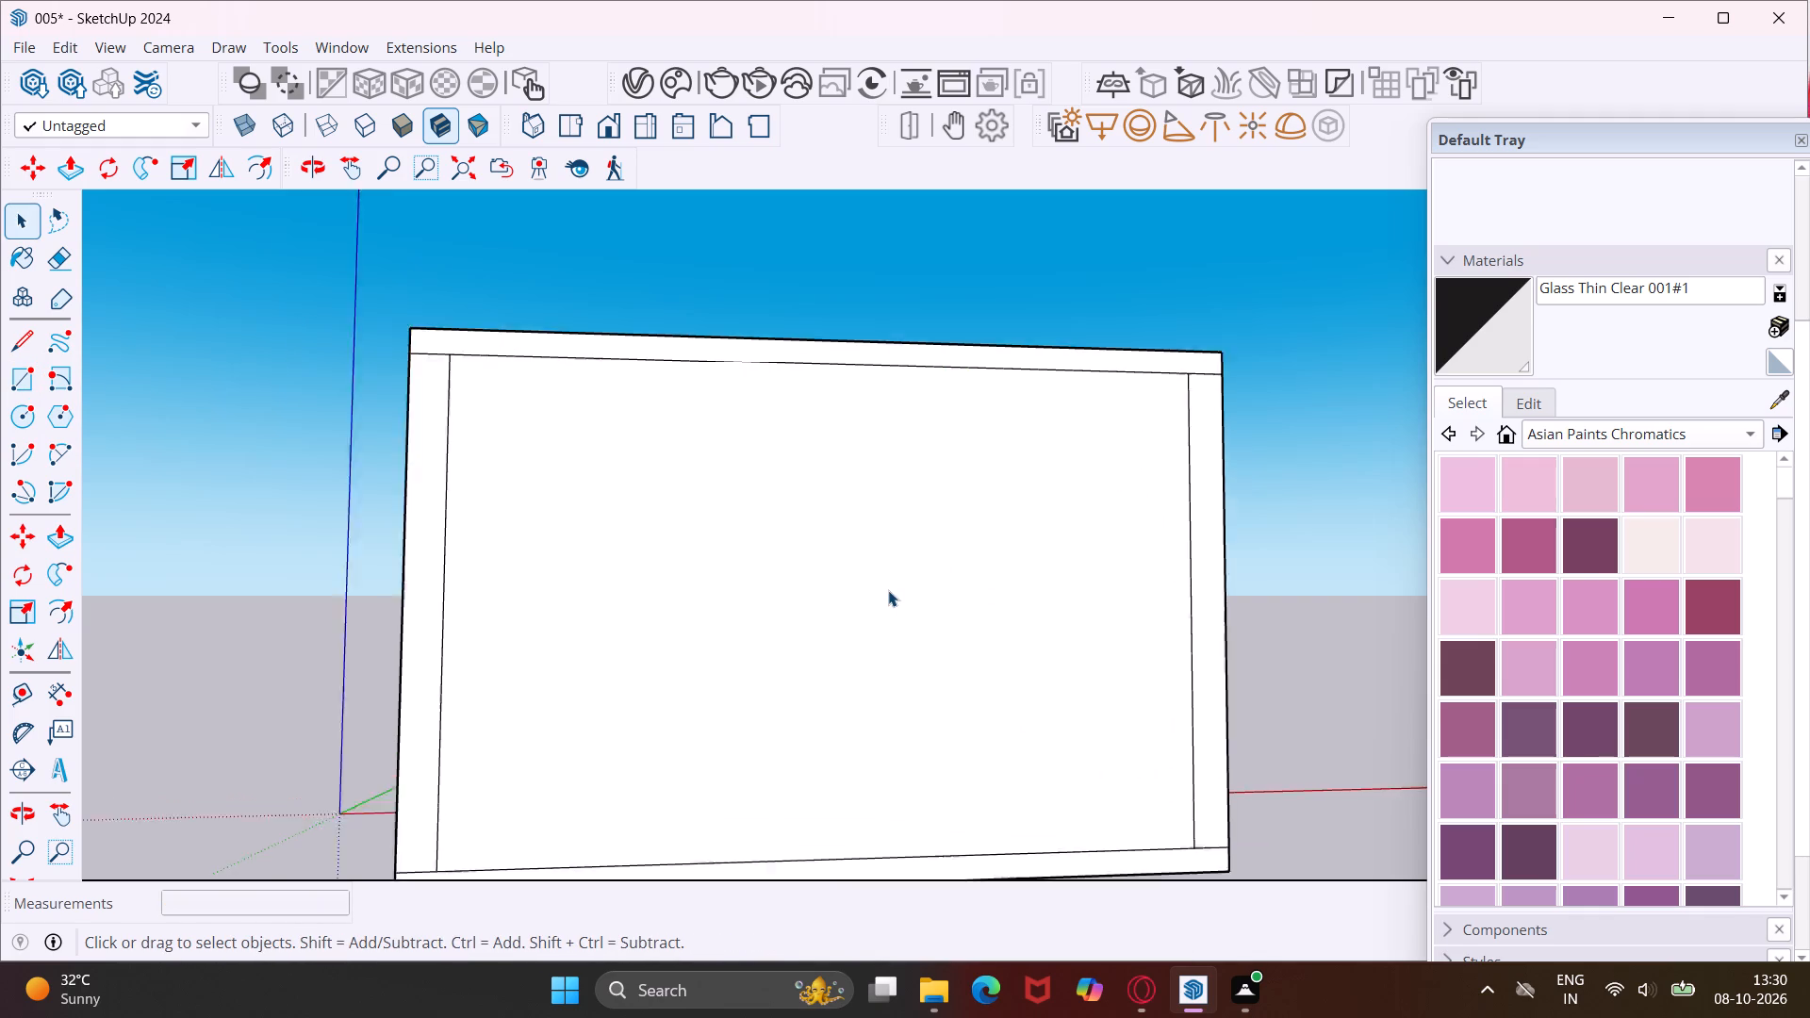
scroll(888, 590, "up", 20)
scroll(888, 590, "up", 20)
scroll(888, 590, "up", 8)
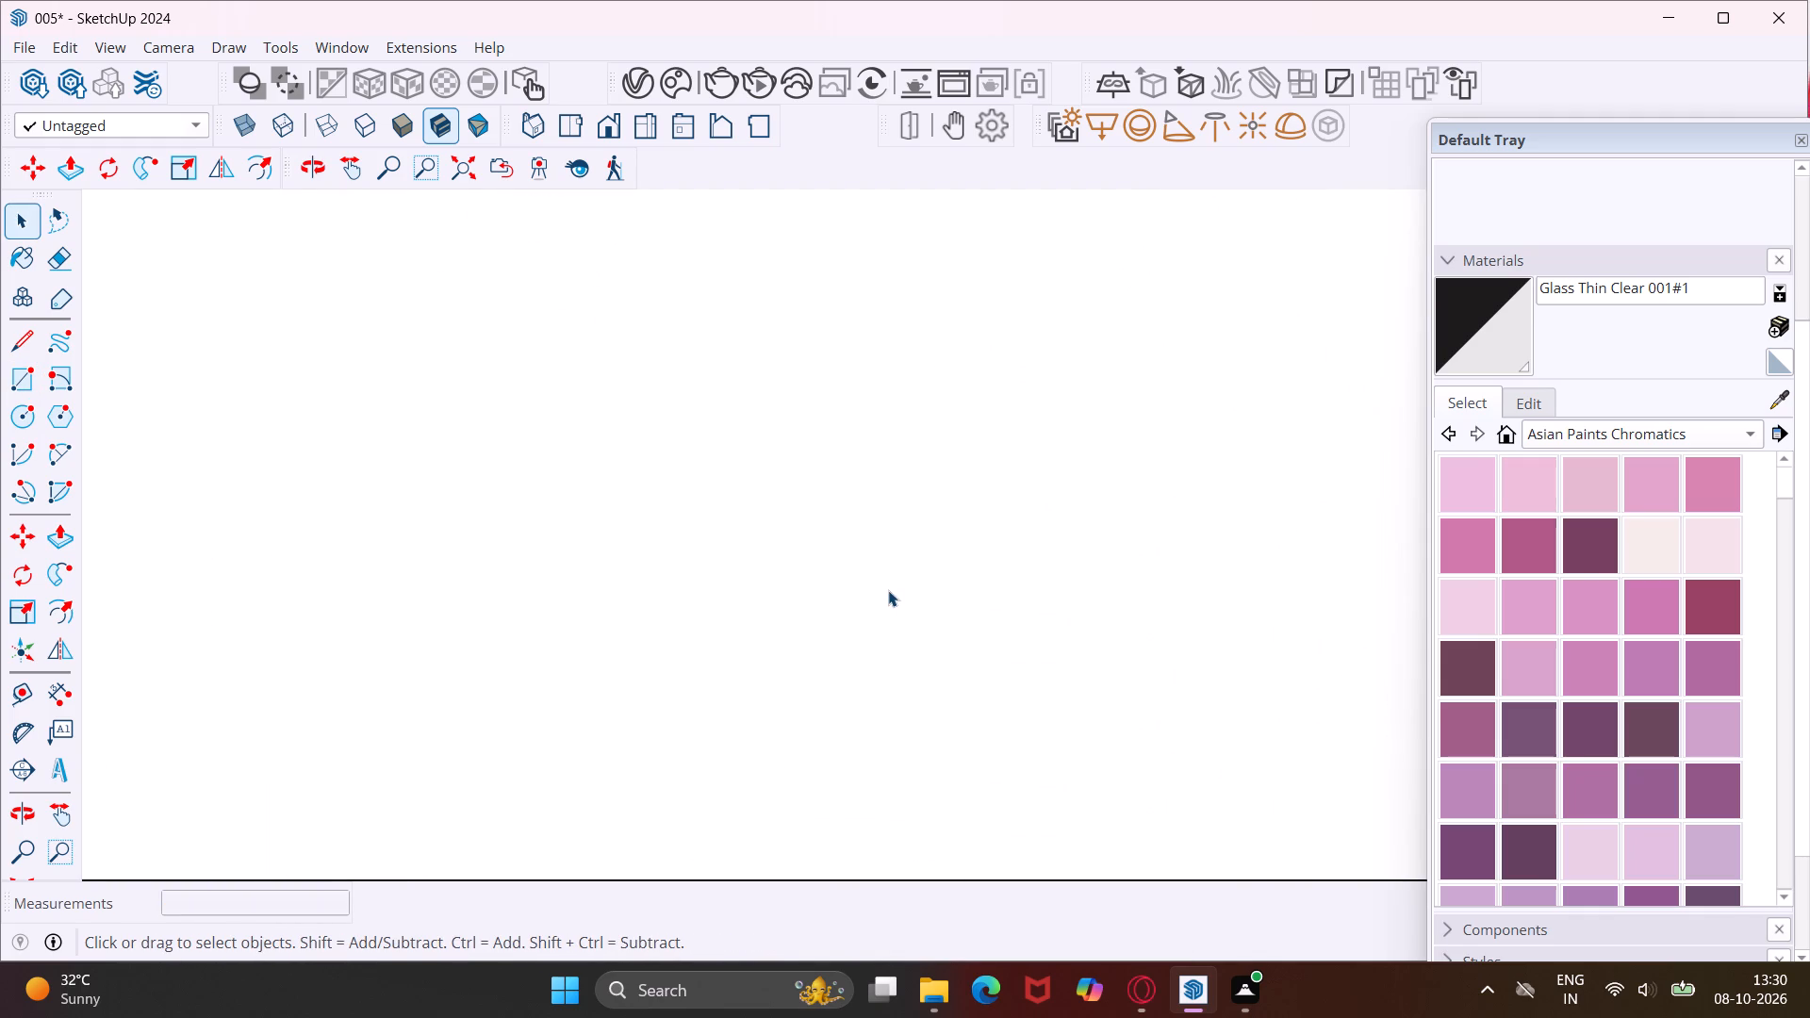
scroll(888, 590, "up", 20)
scroll(888, 590, "up", 14)
scroll(888, 590, "down", 1)
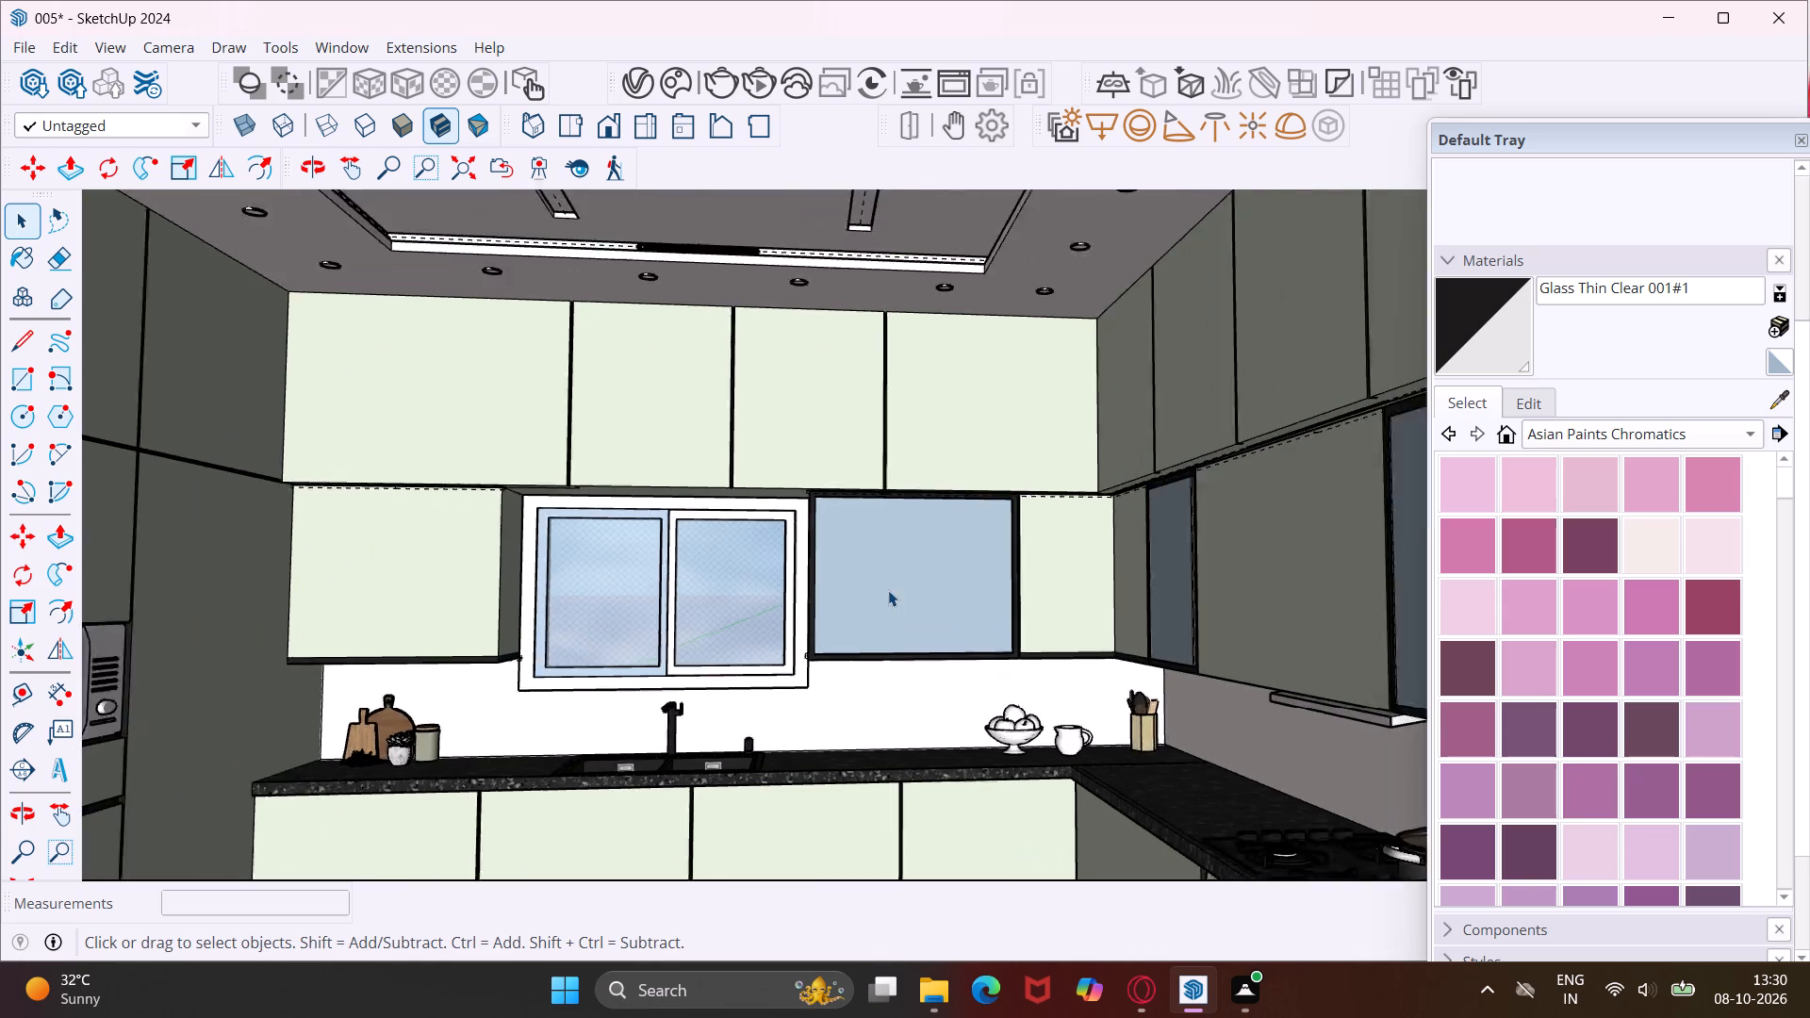
scroll(888, 590, "down", 4)
scroll(888, 590, "up", 16)
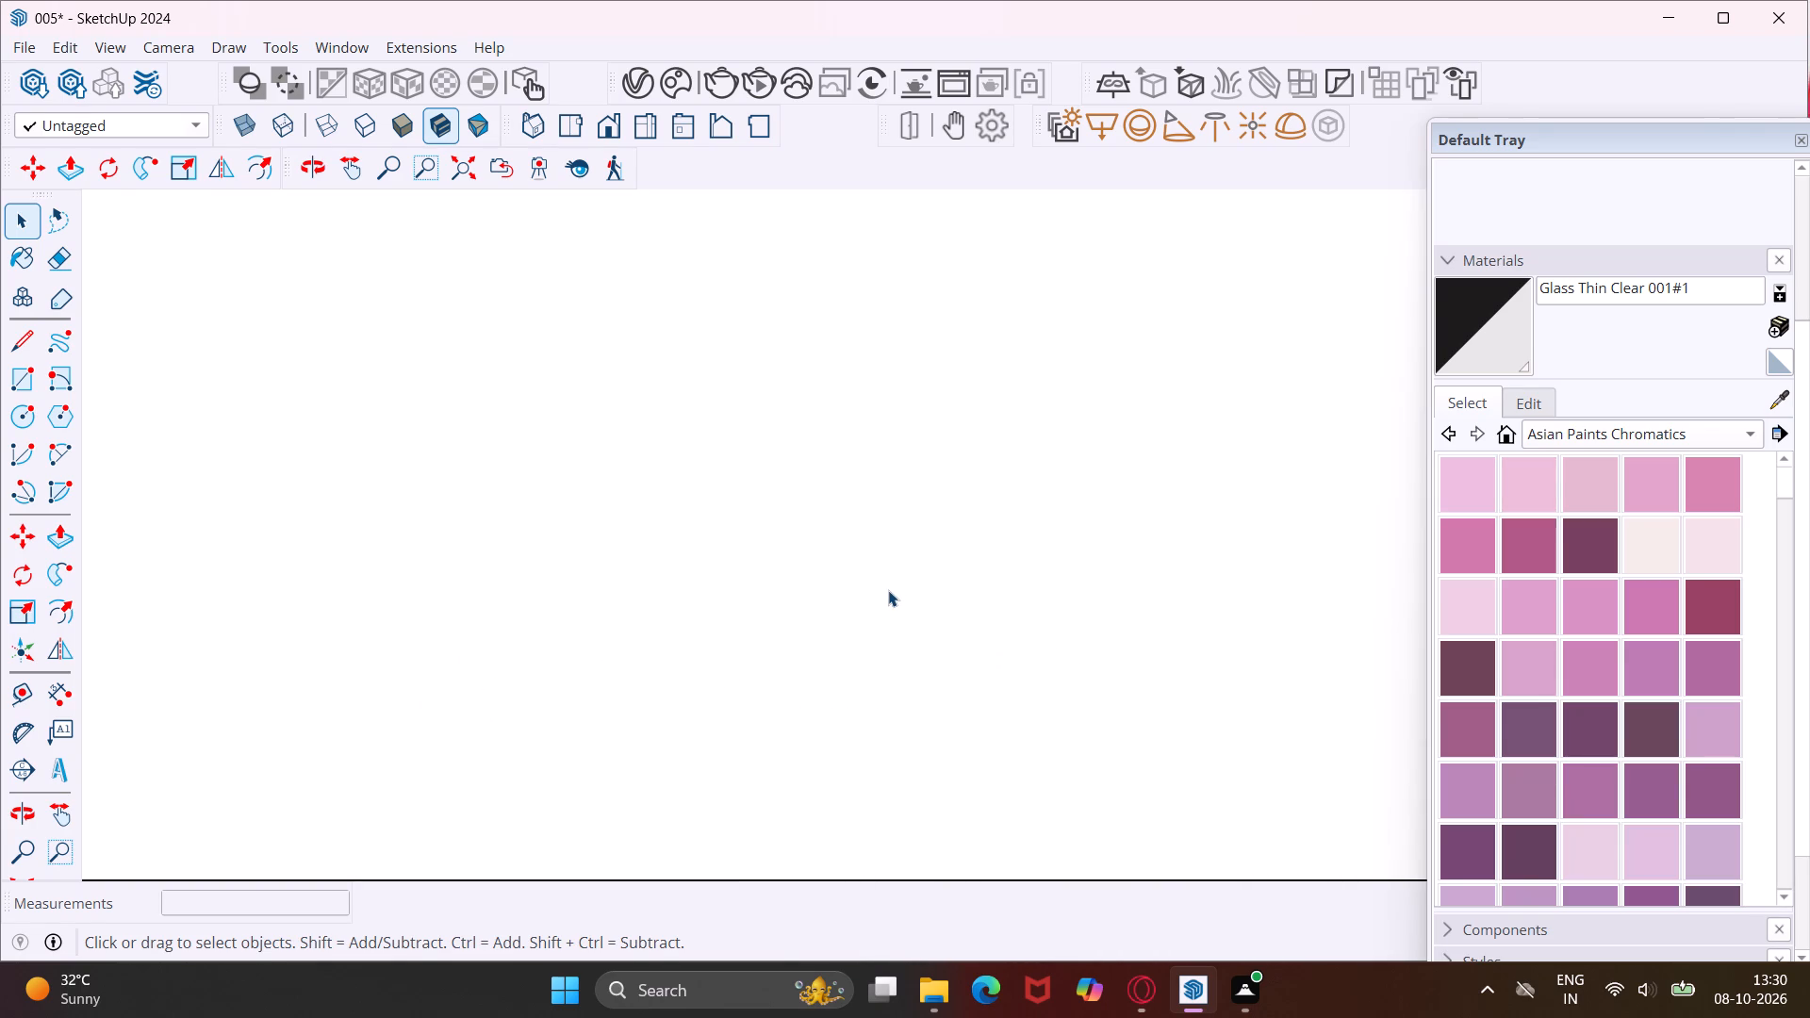
scroll(888, 590, "up", 13)
scroll(888, 590, "up", 17)
scroll(888, 590, "up", 7)
scroll(888, 590, "down", 2)
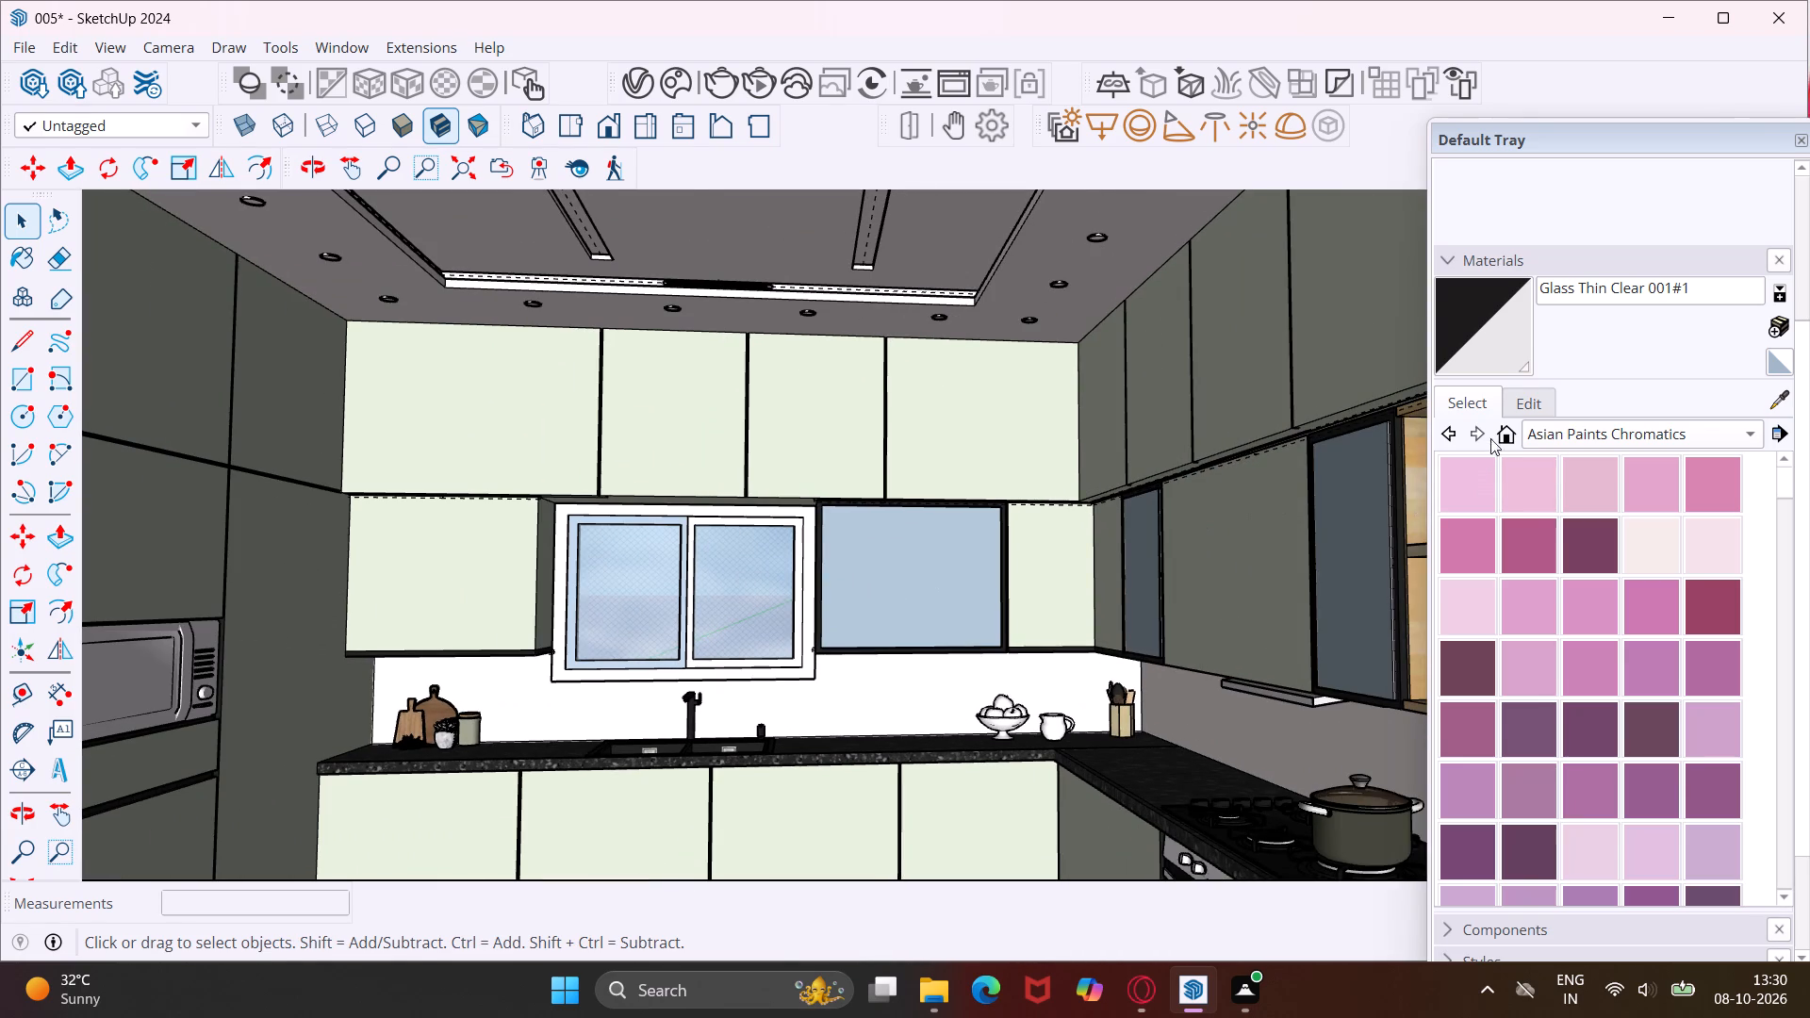
left_click(1446, 264)
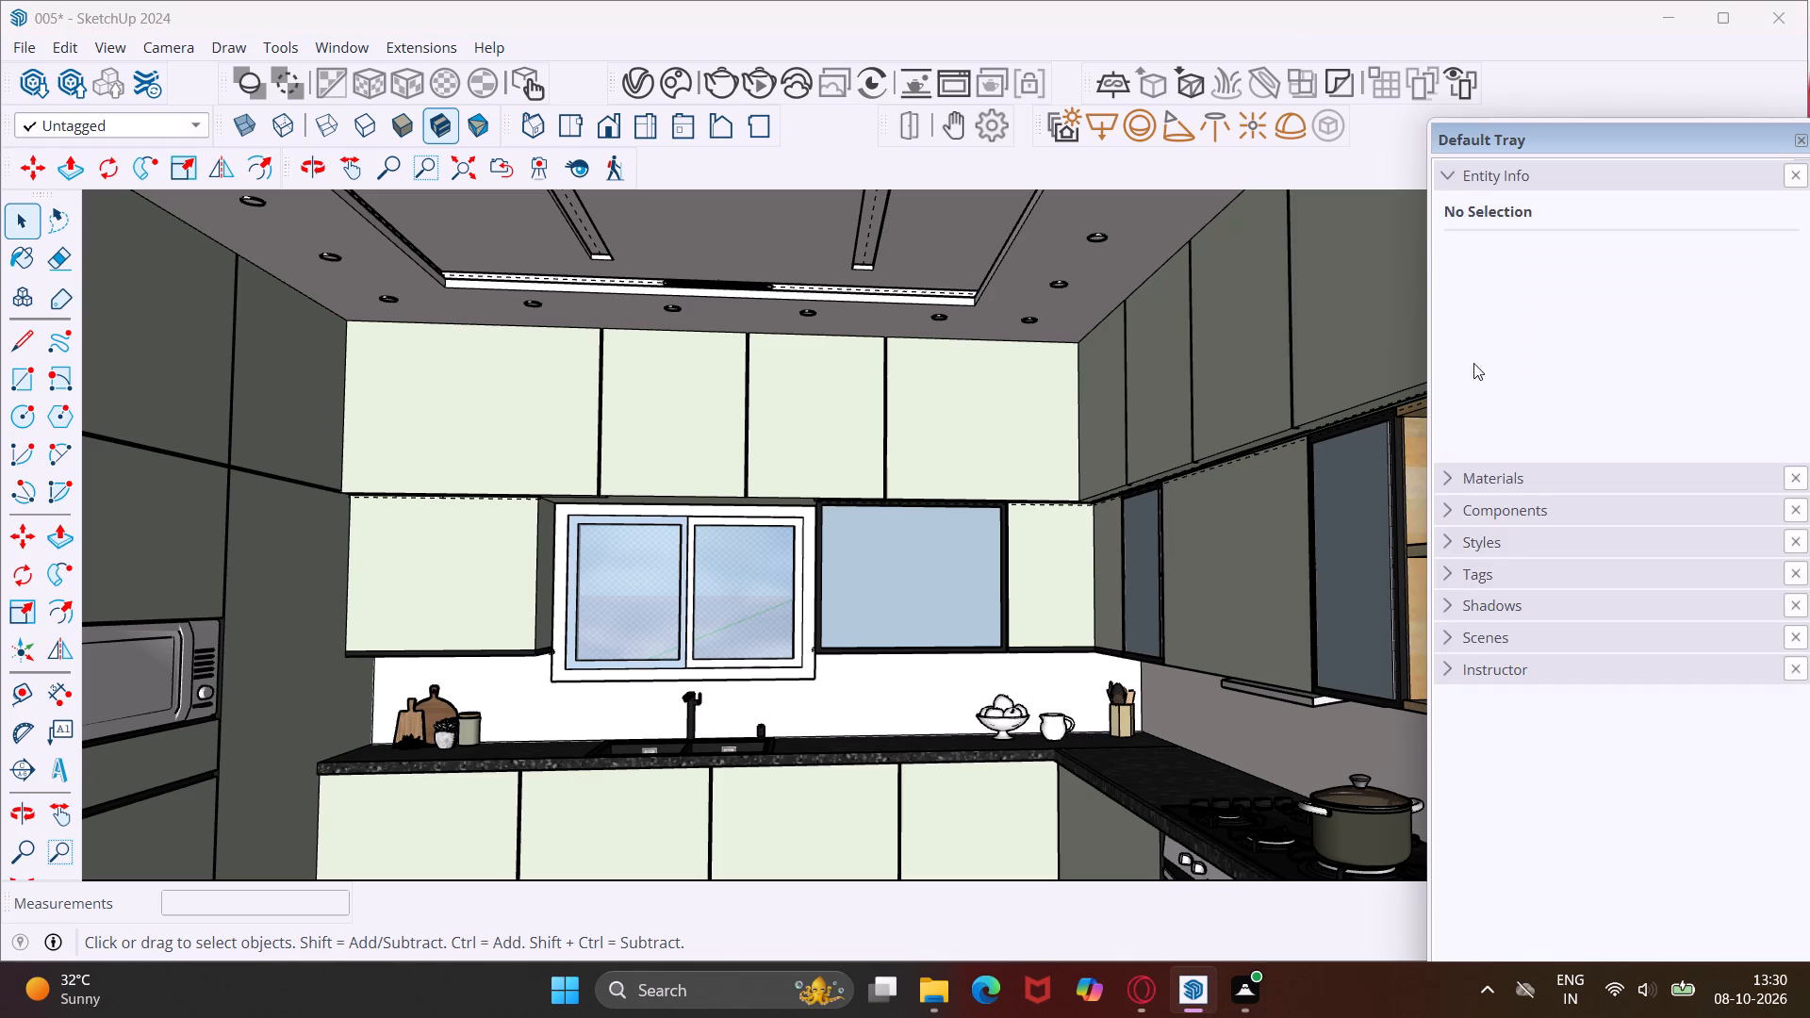
left_click(1452, 643)
left_click(1478, 665)
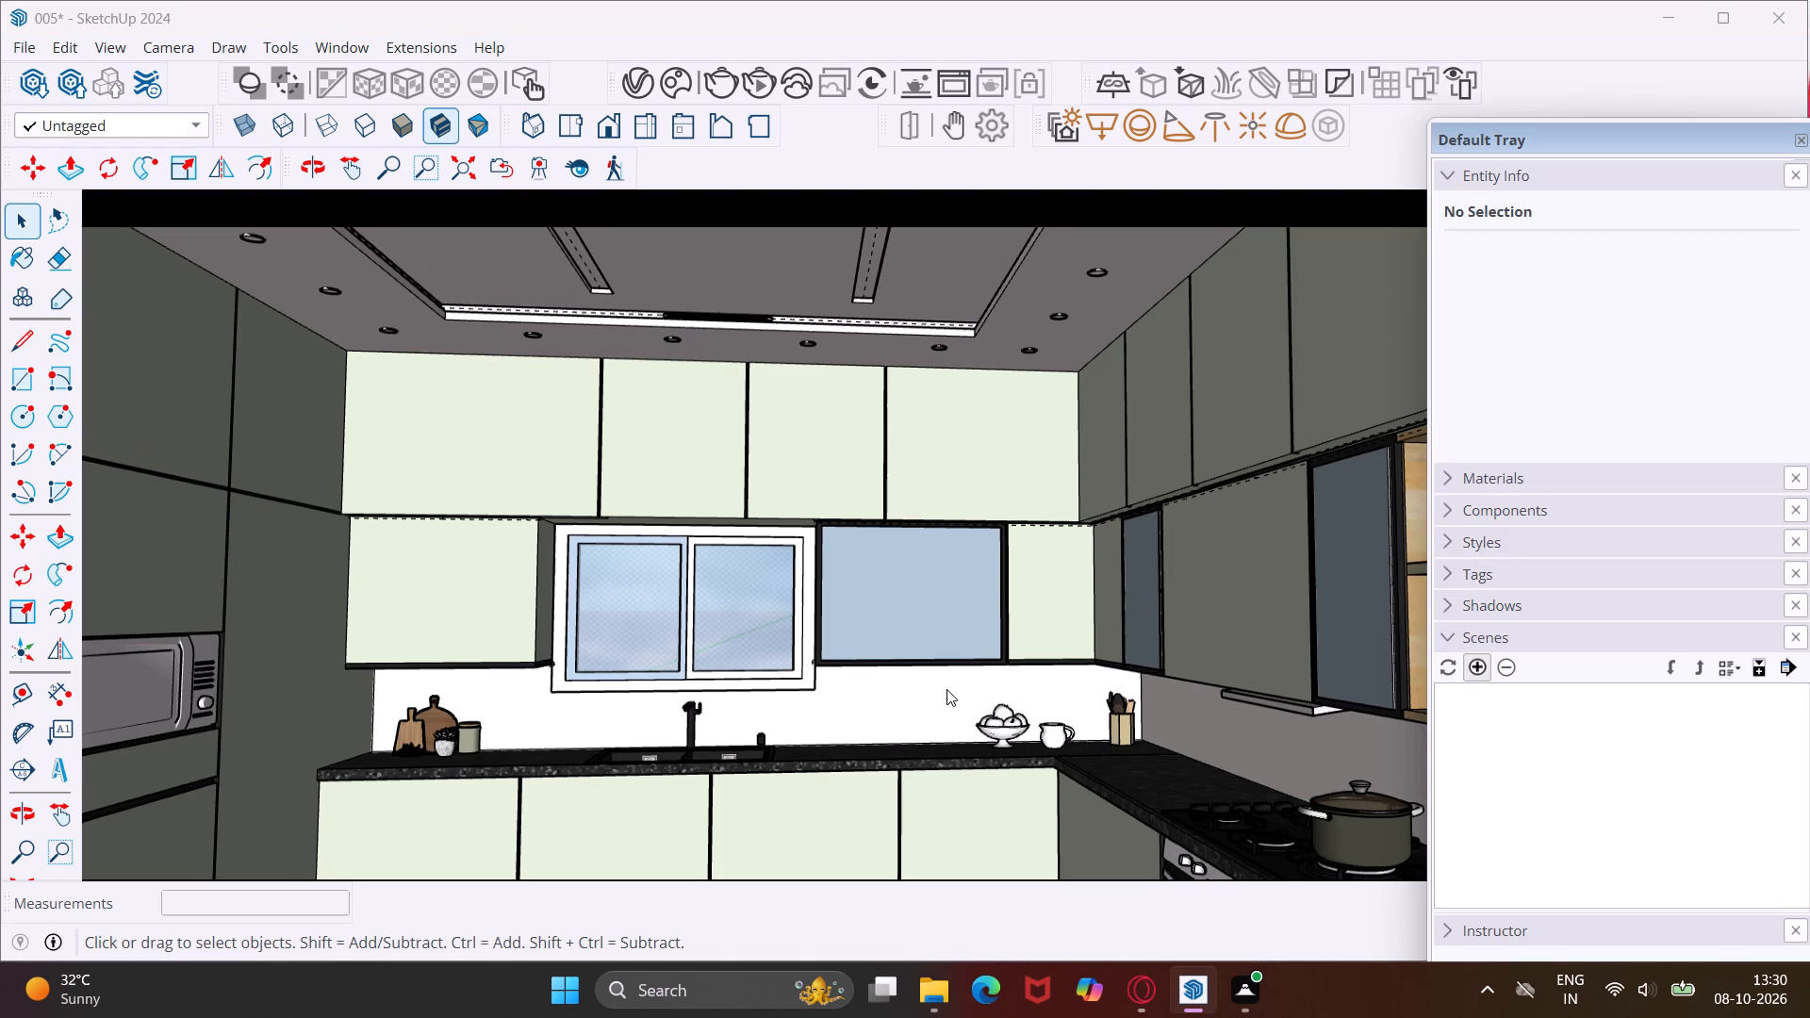
Reframe the interior view to take in the window wall, the tall microwave cabinets and the oven side.
left_click(361, 171)
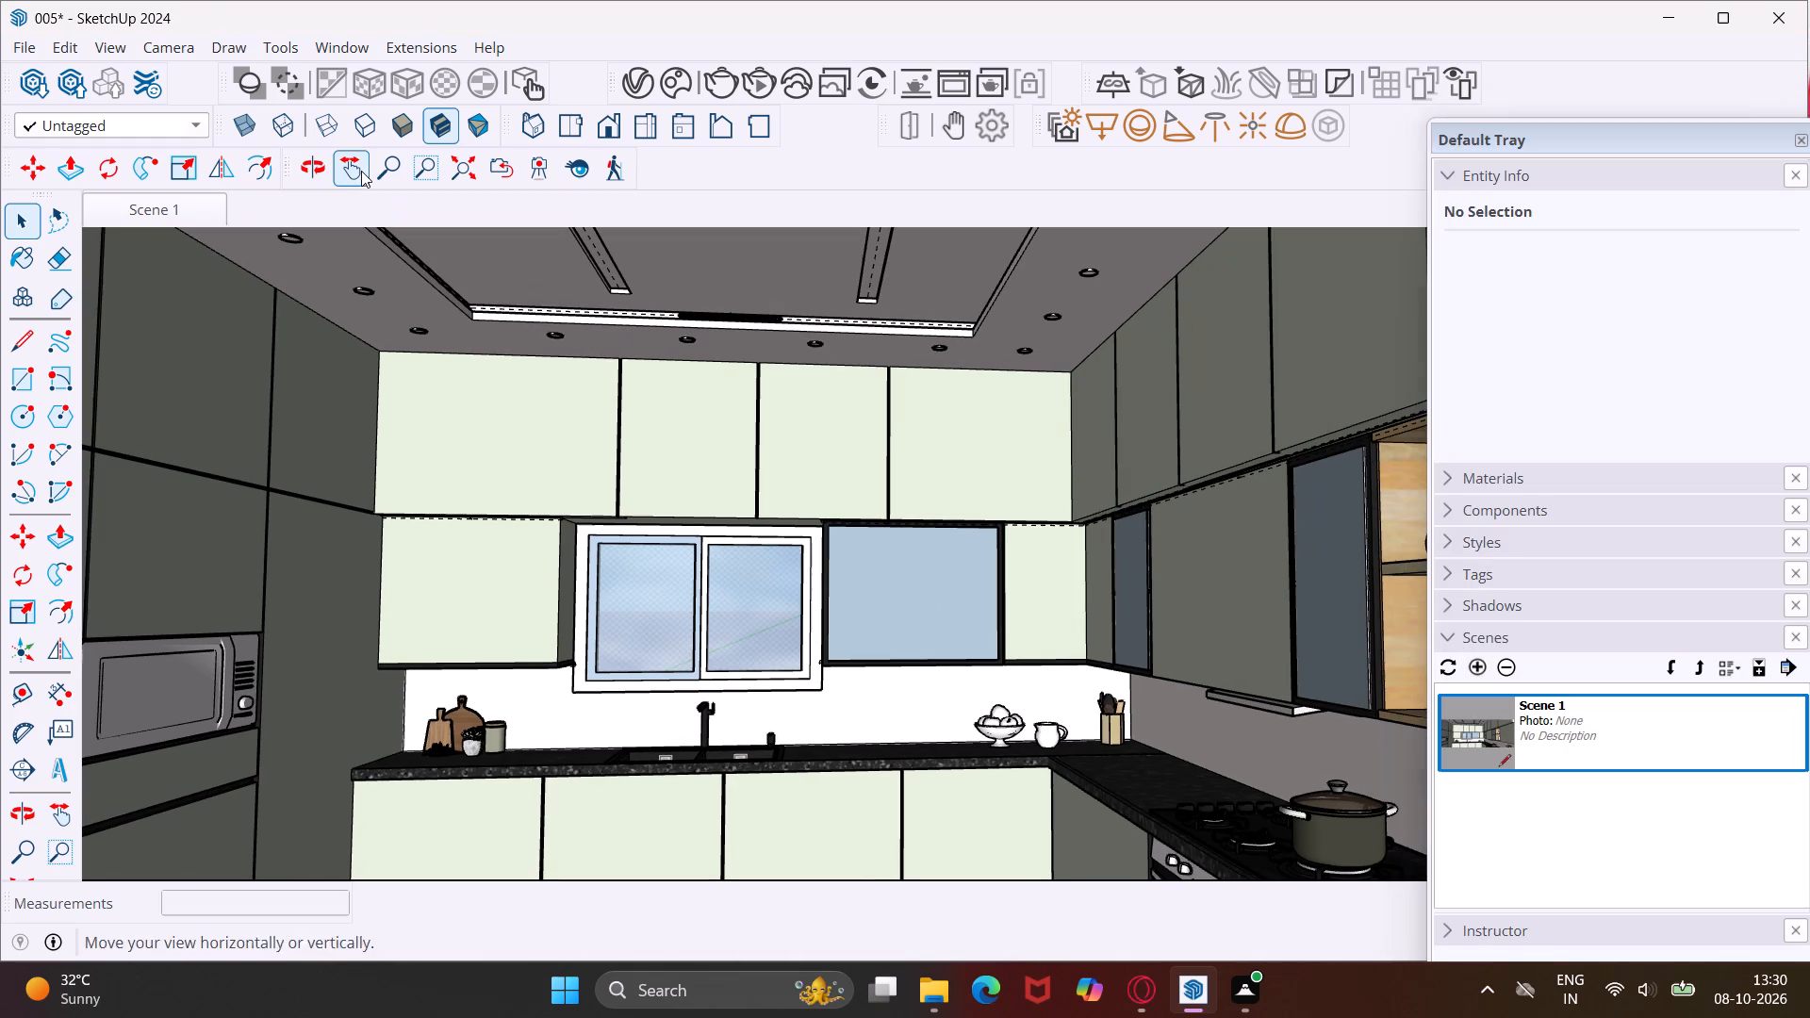
left_click_drag(599, 601, 650, 586)
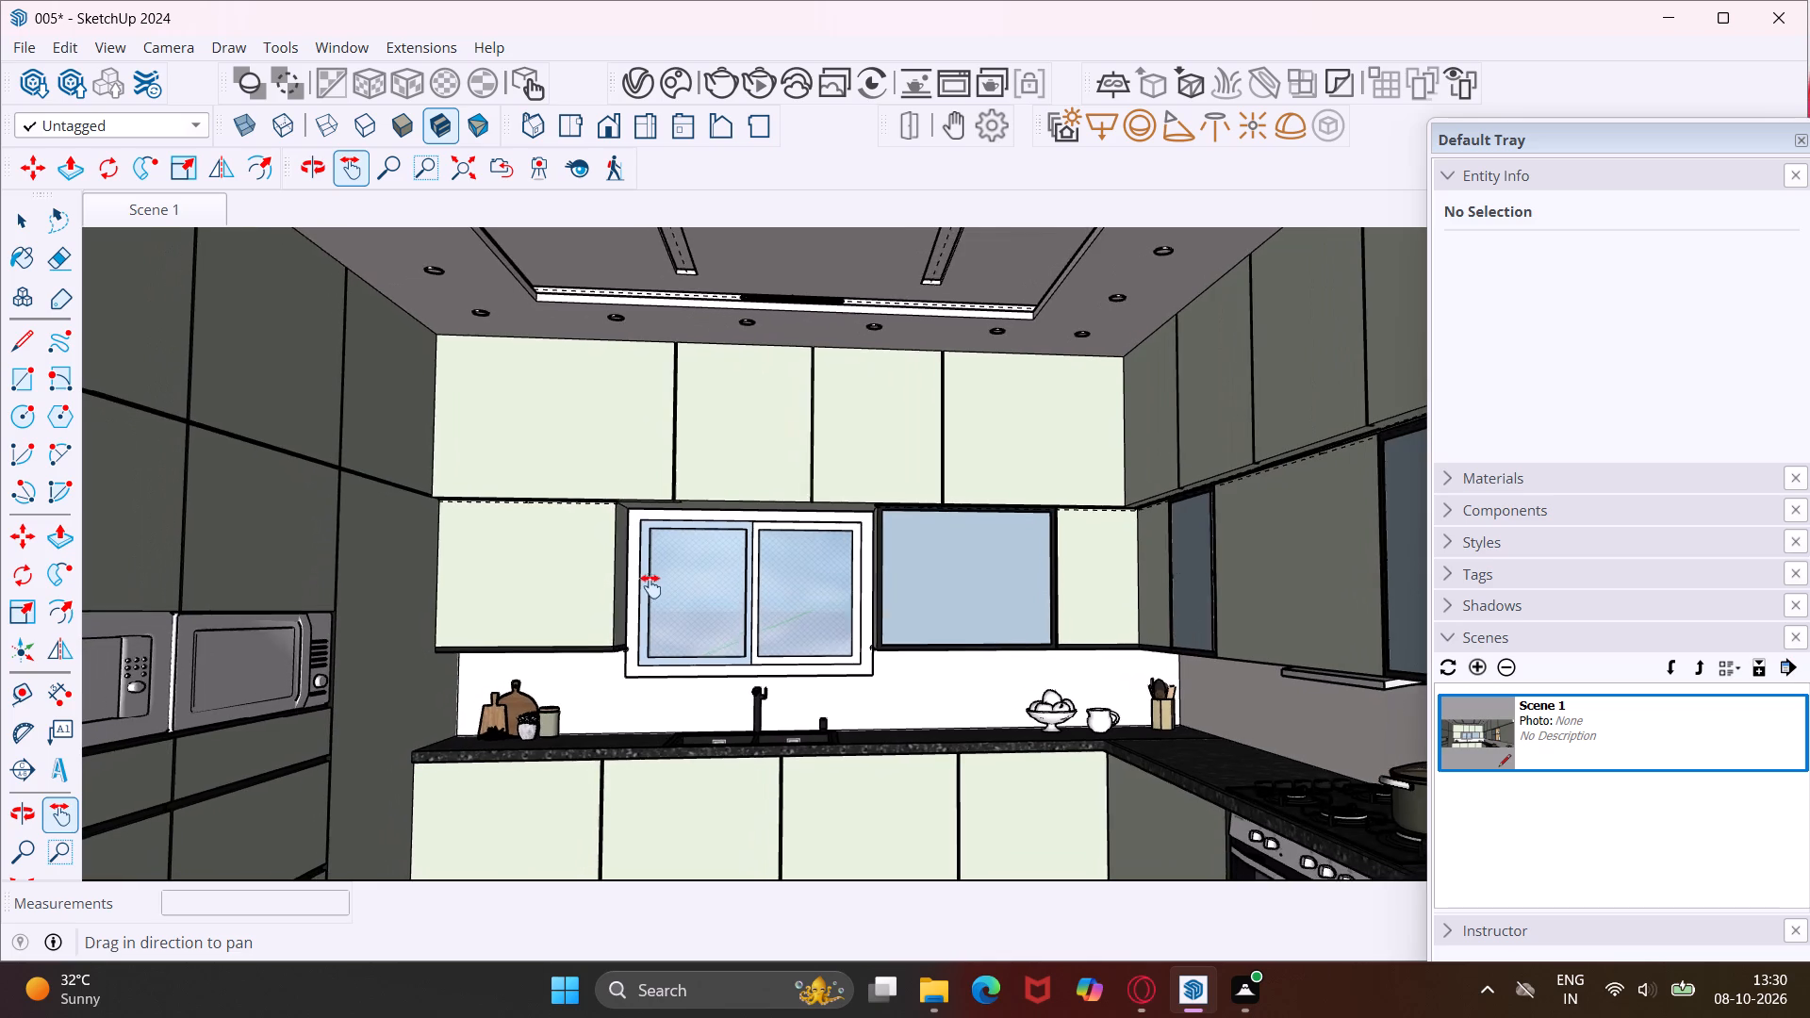
left_click_drag(650, 586, 668, 578)
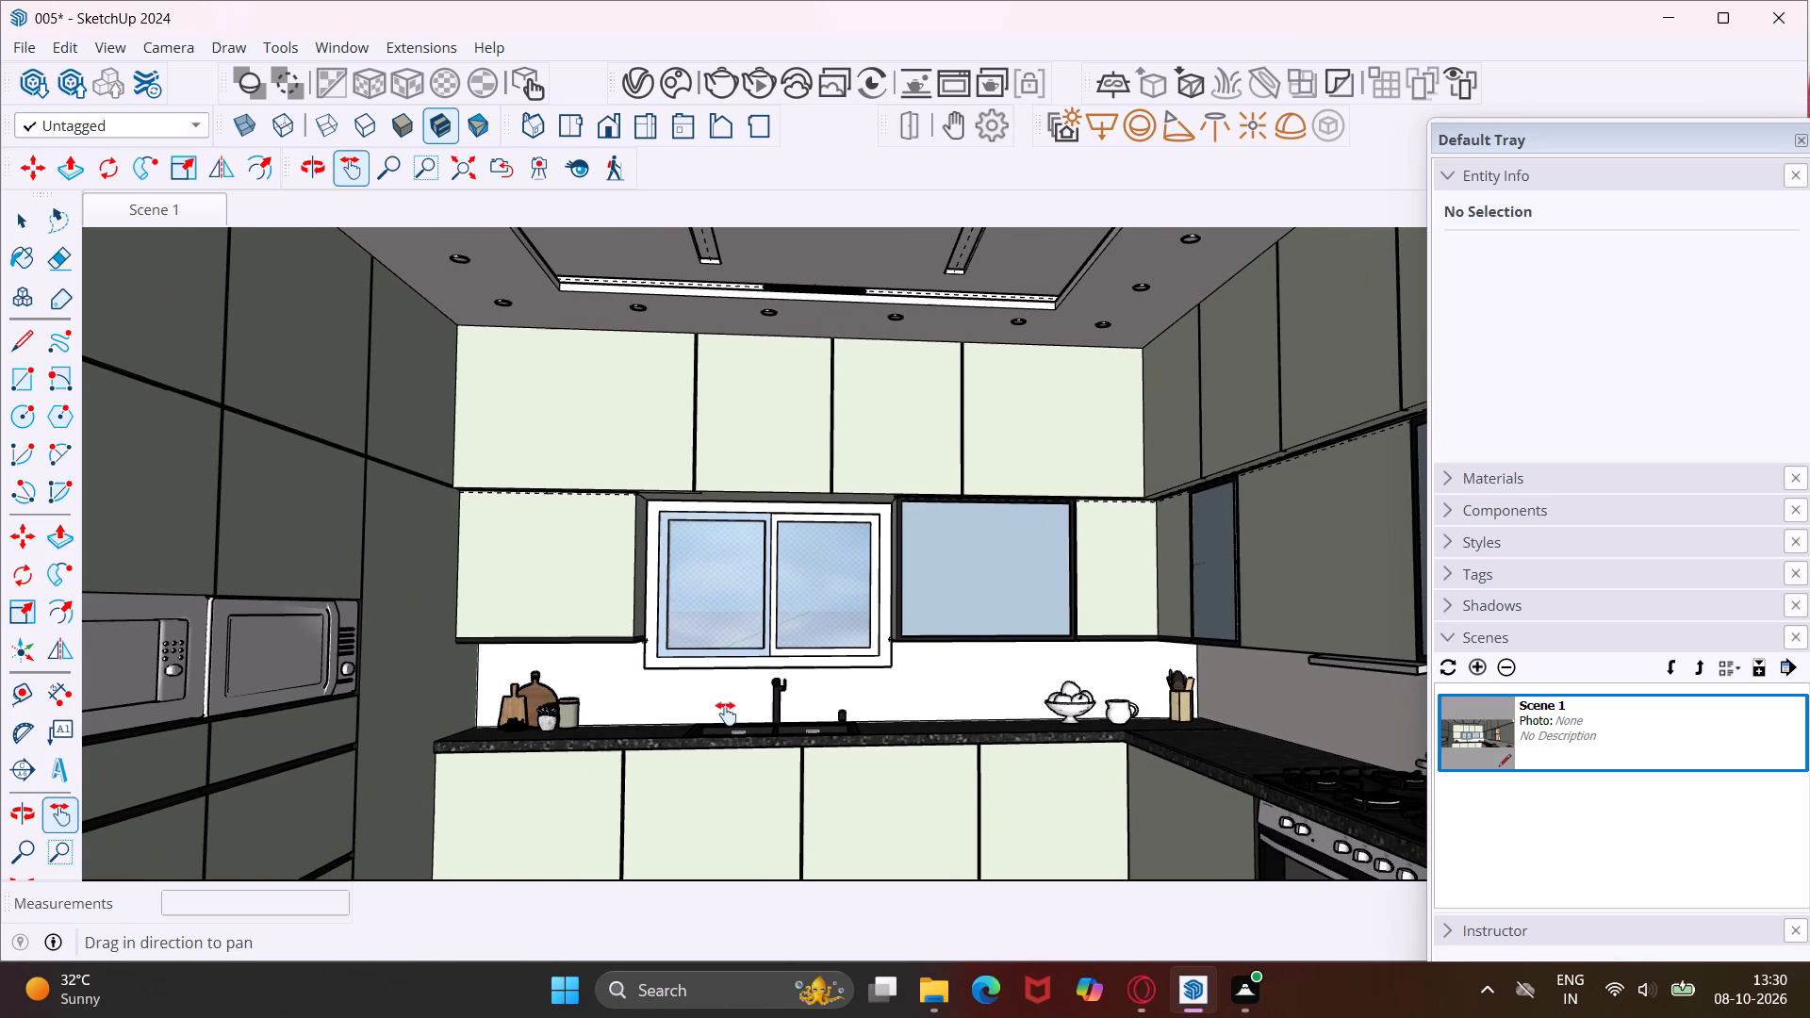
left_click_drag(726, 714, 733, 667)
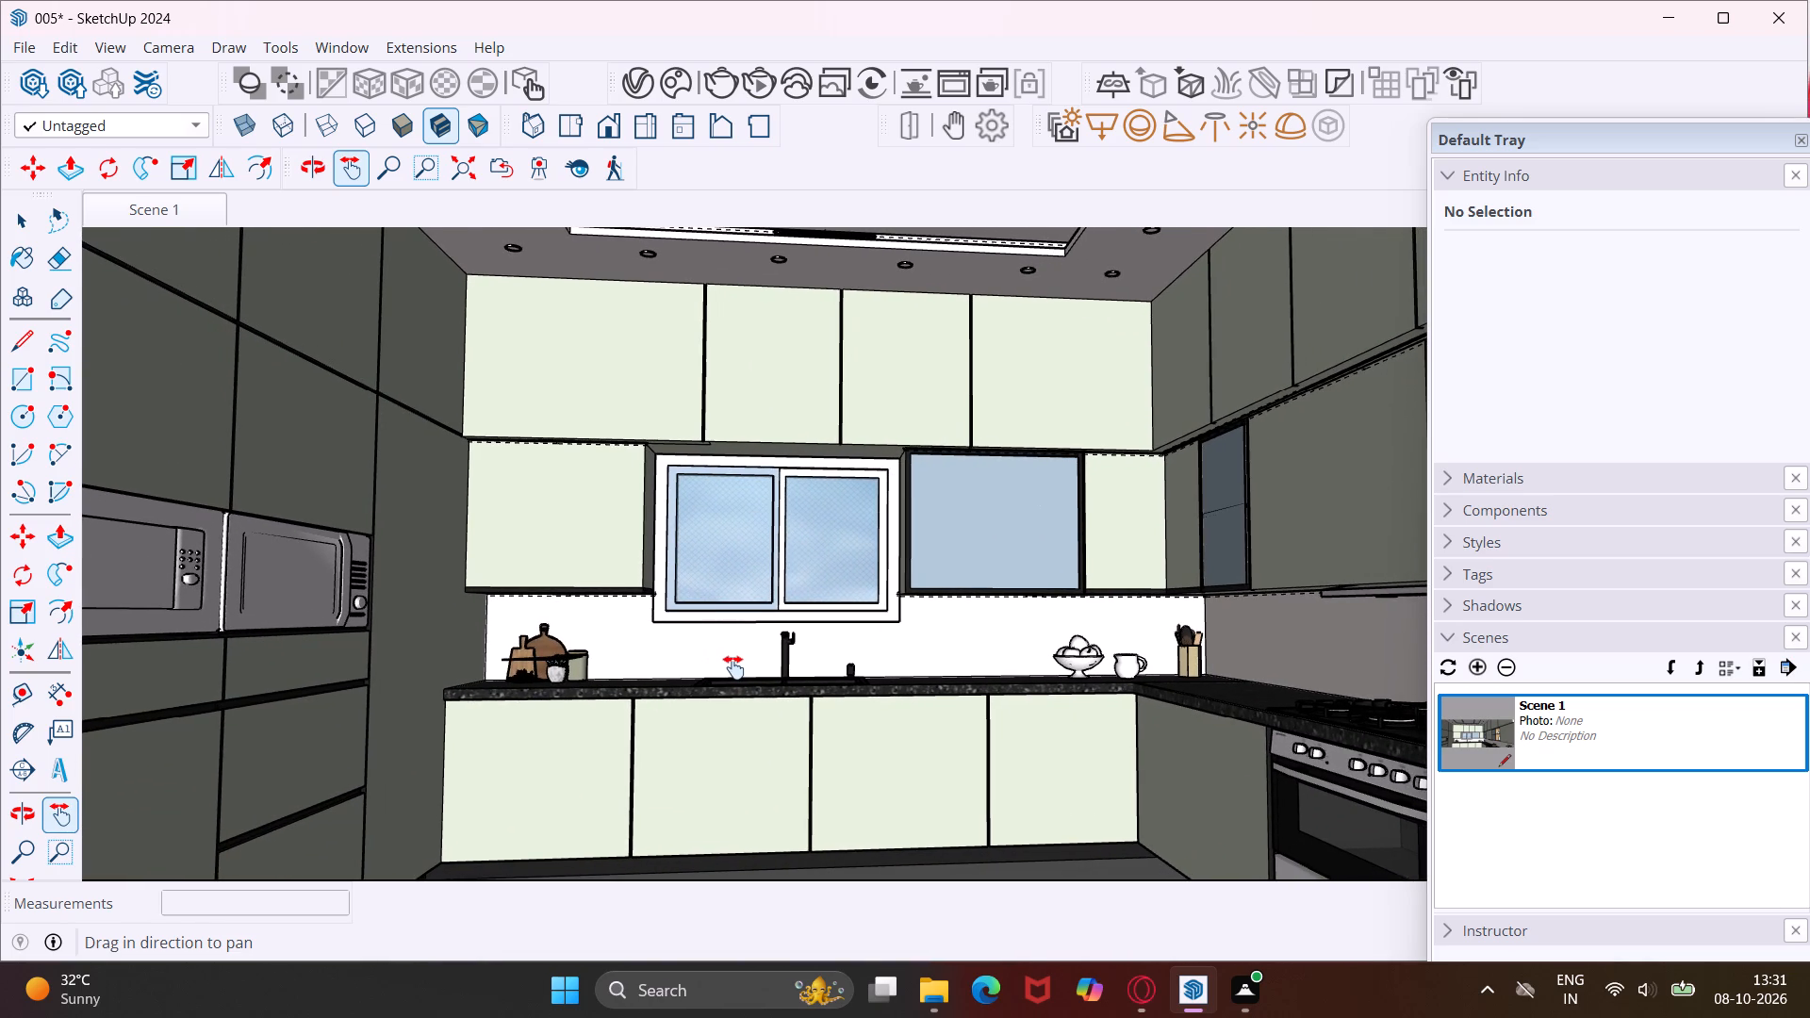
middle_click_drag(611, 672, 599, 682)
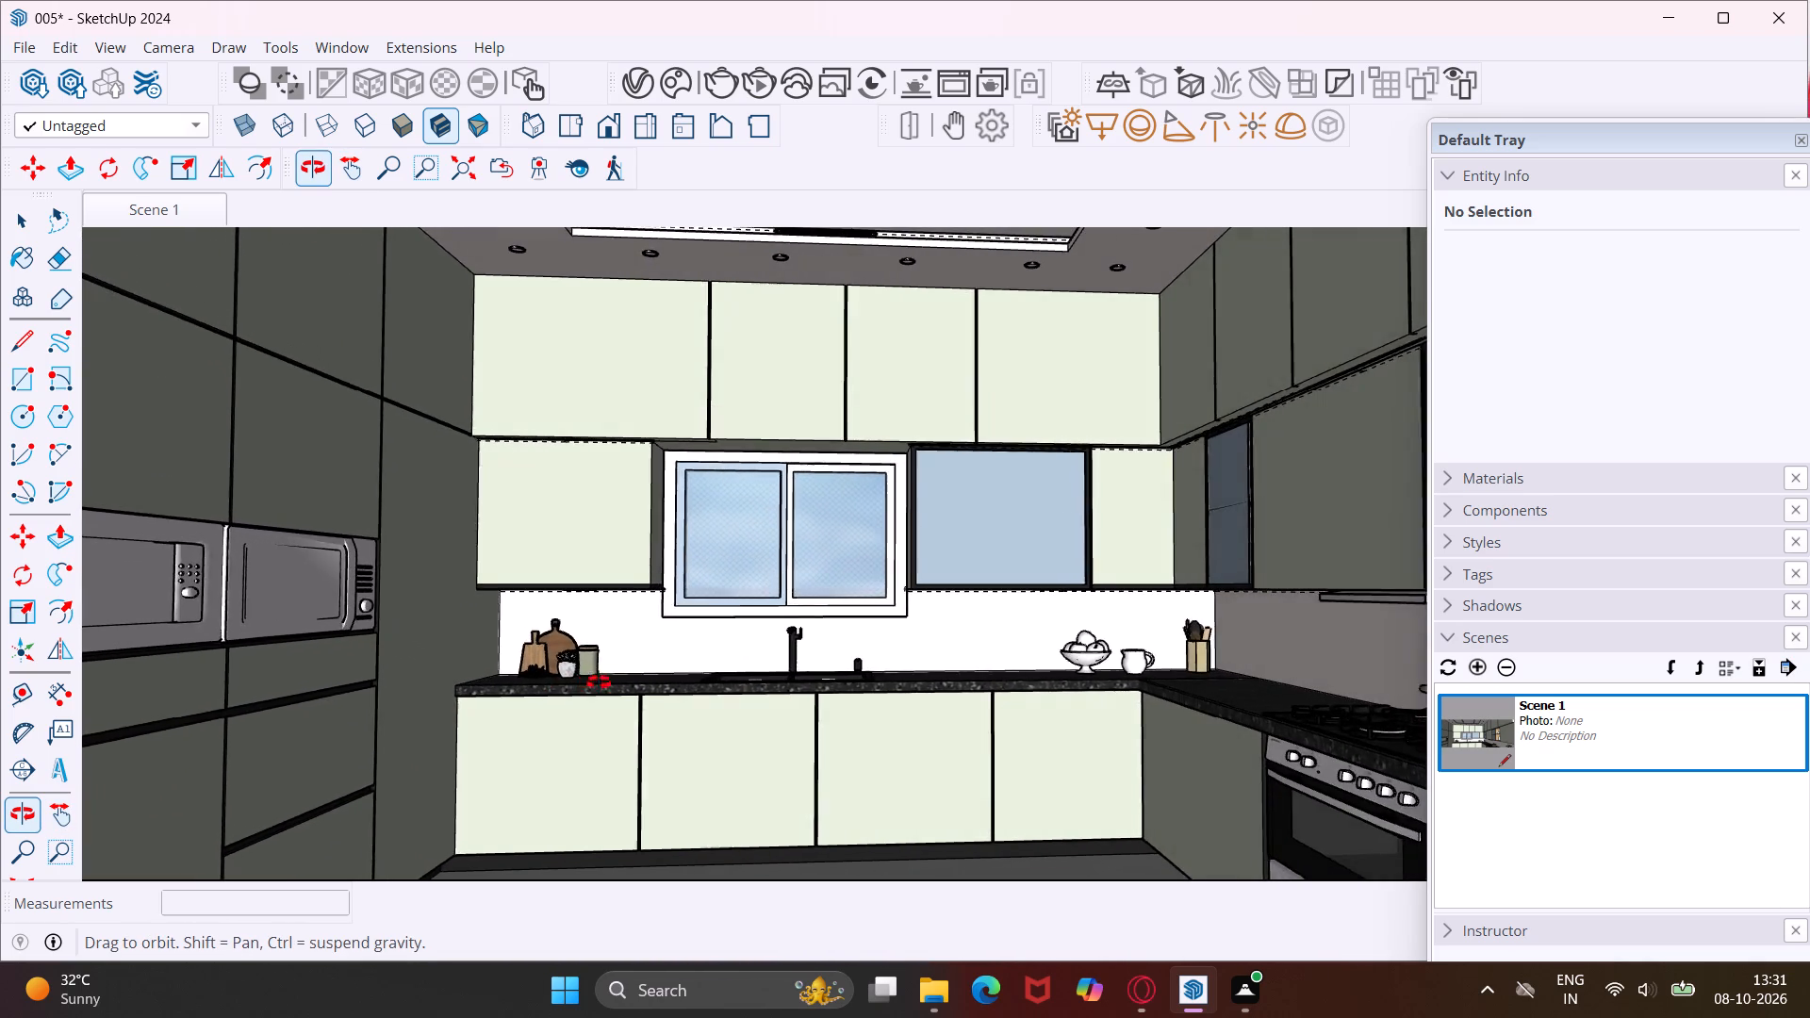
middle_click_drag(599, 682, 645, 695)
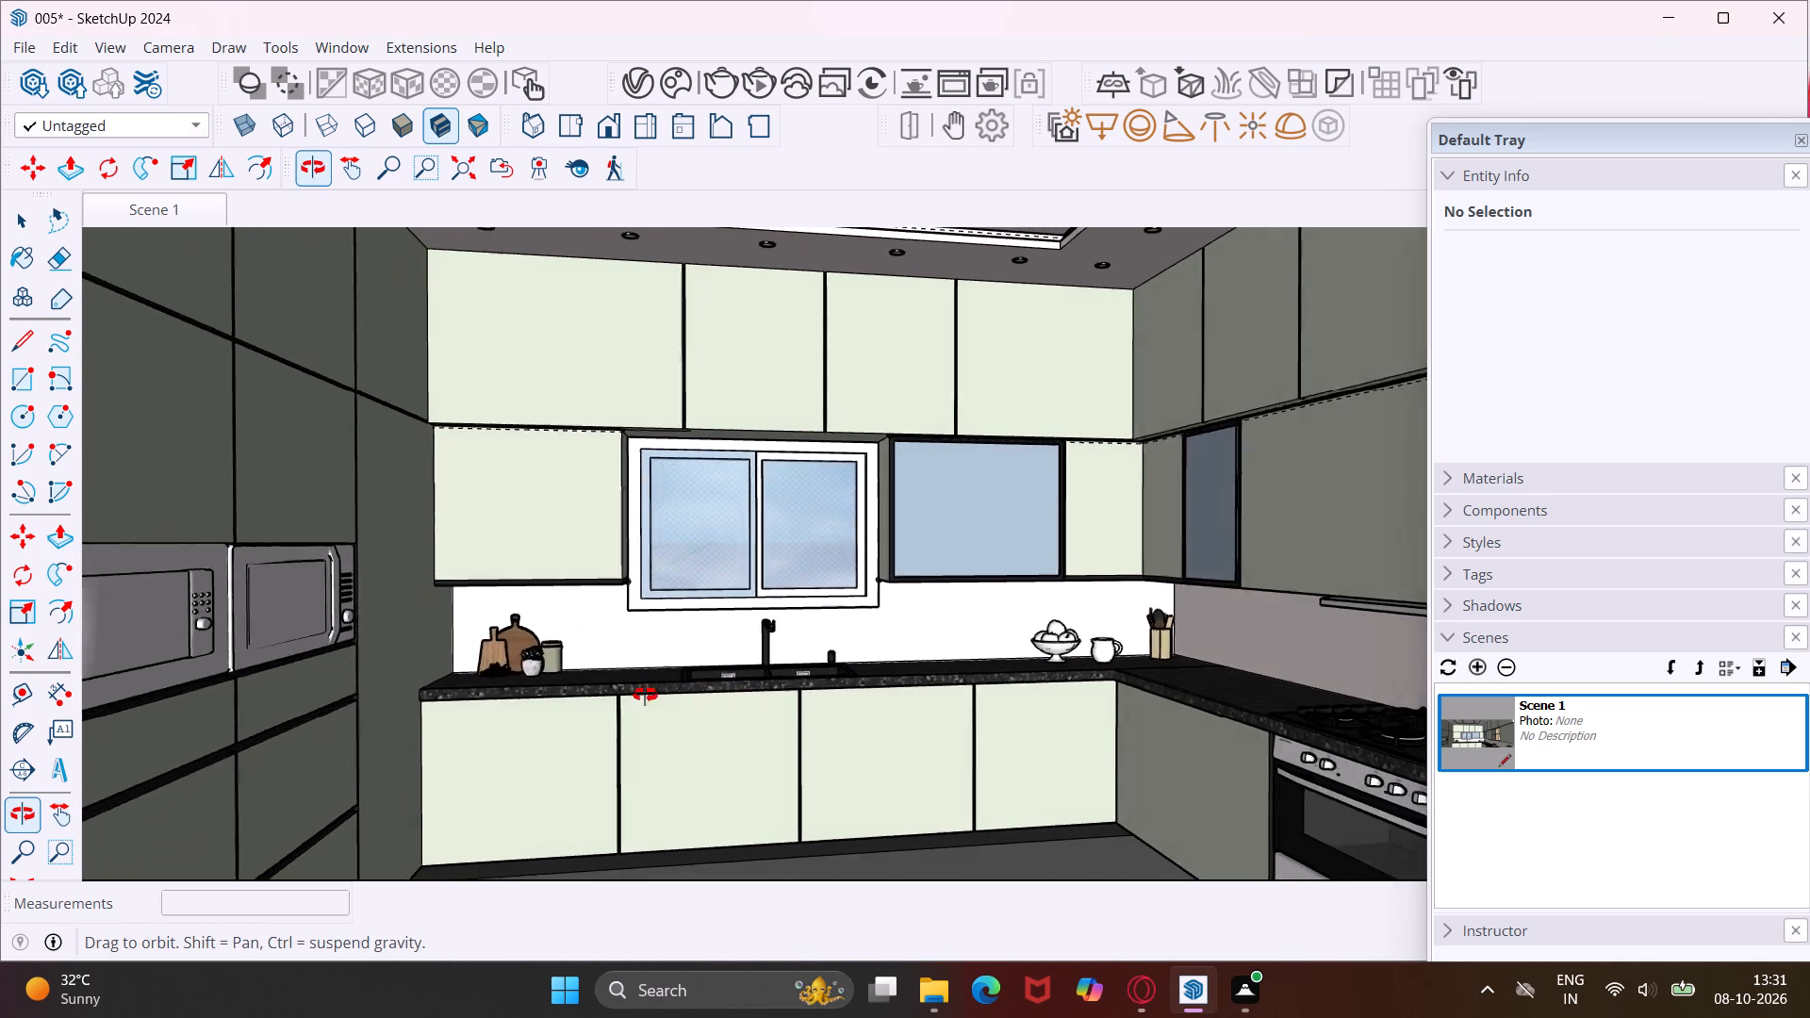
middle_click_drag(645, 695, 651, 681)
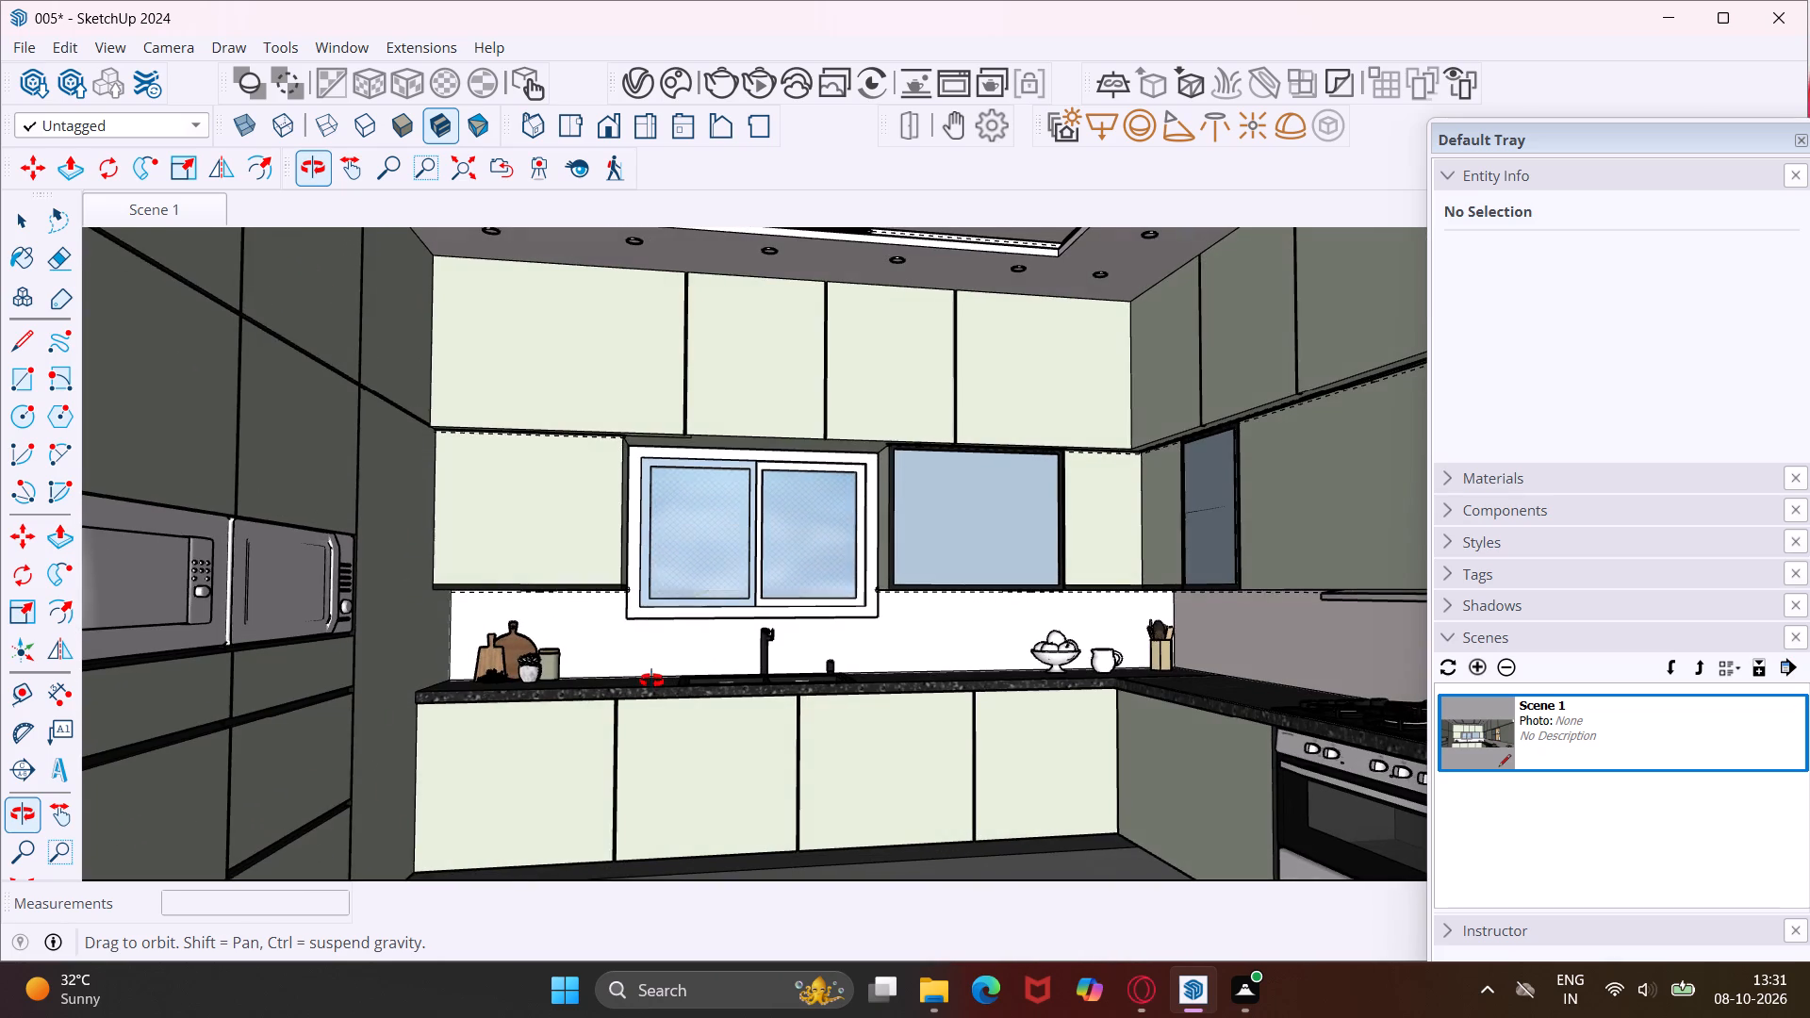
middle_click_drag(651, 681, 651, 682)
scroll(651, 682, "down", 1)
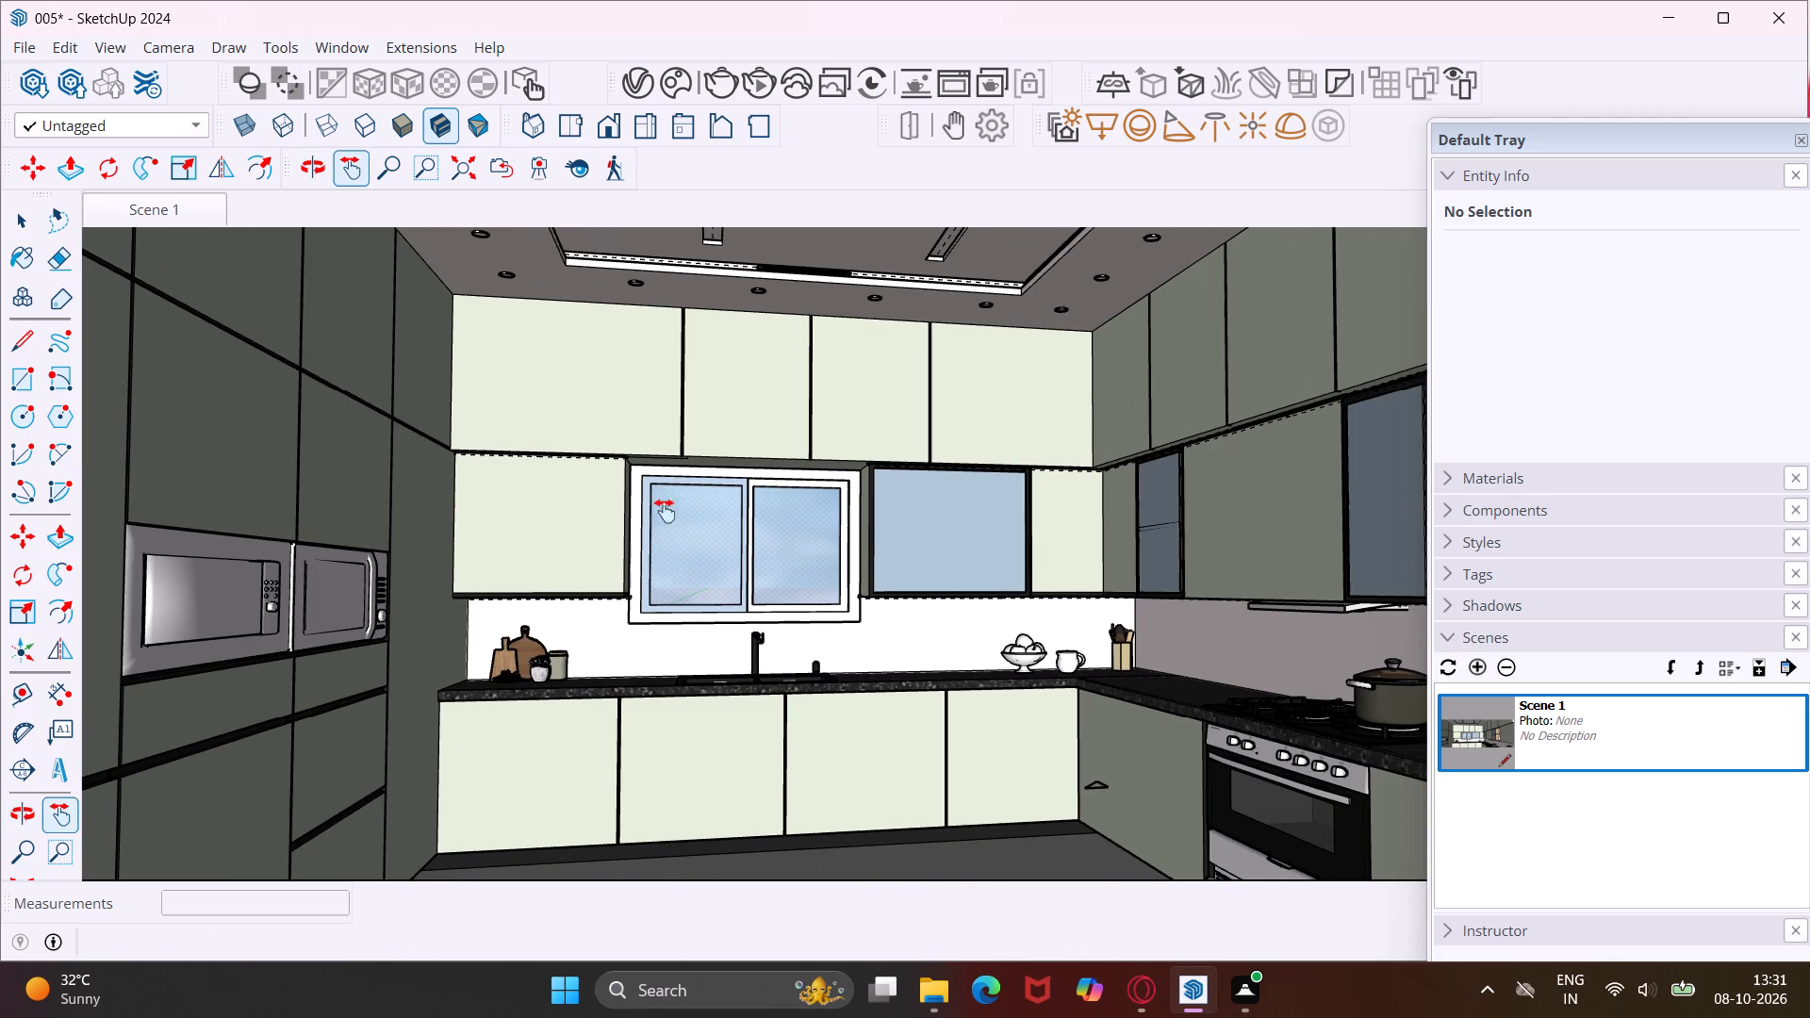
Open V-Ray's render settings and expand the camera options.
left_click(642, 95)
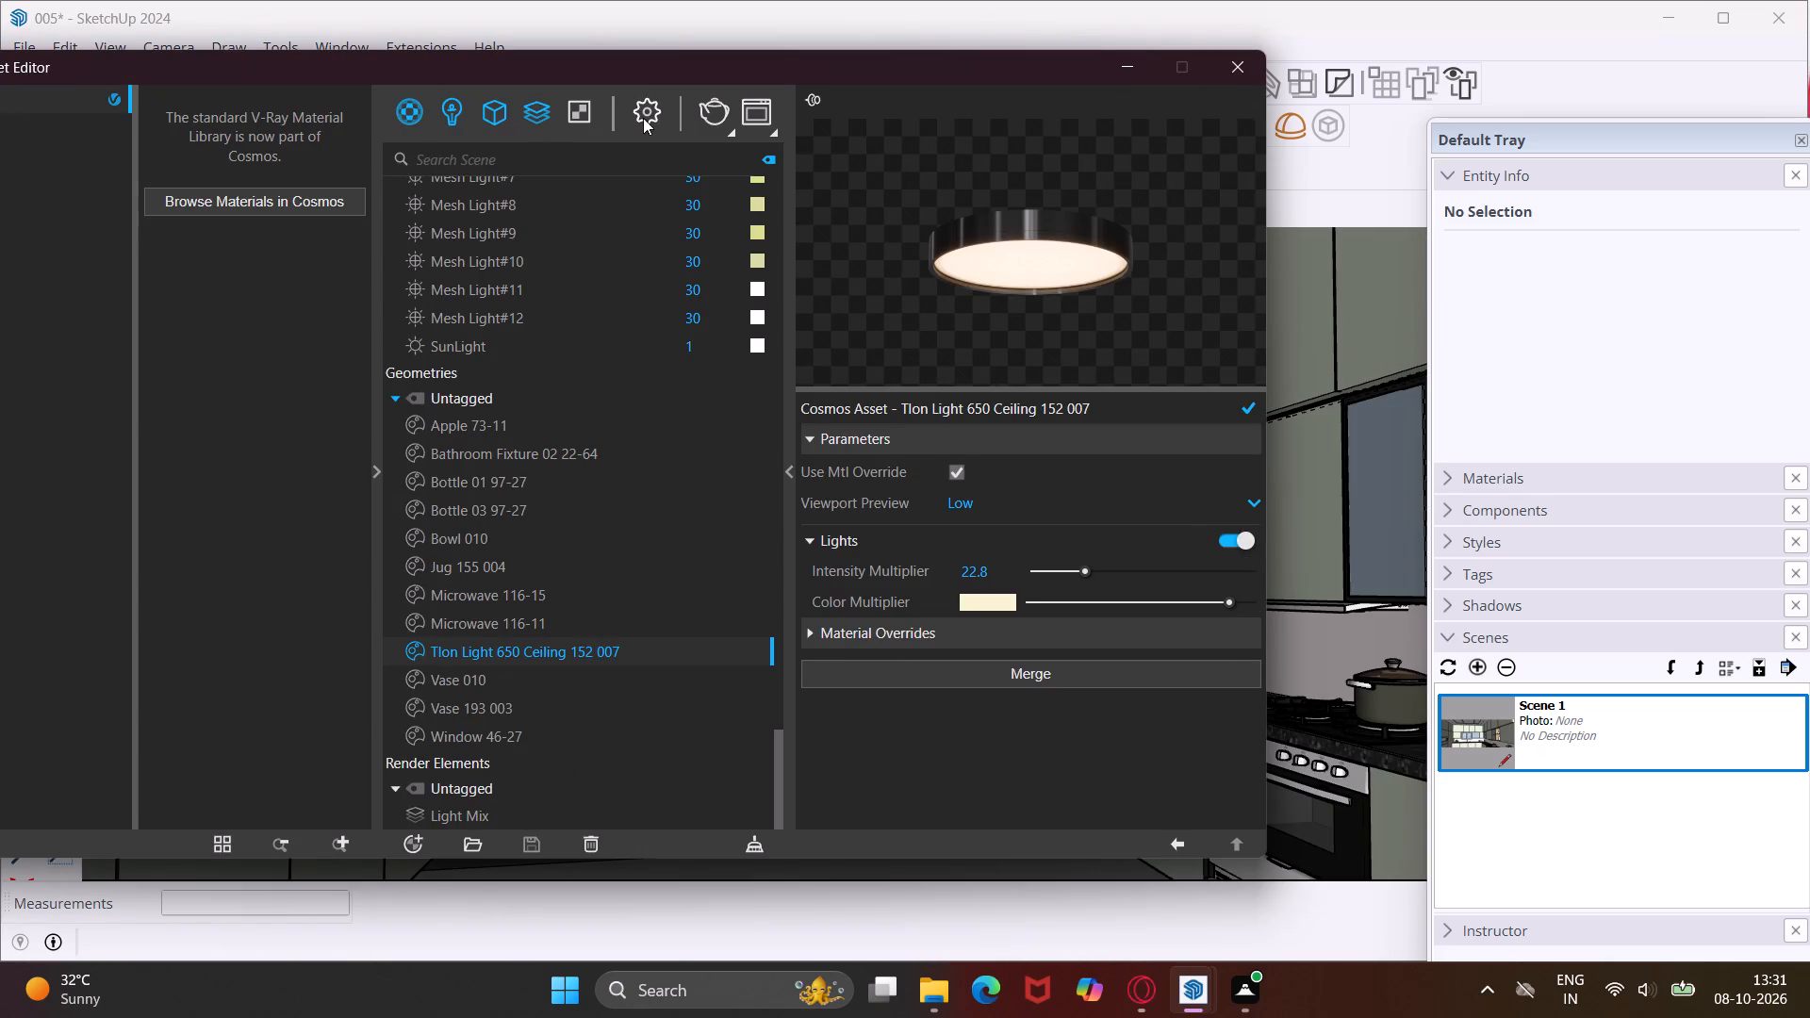
left_click(643, 118)
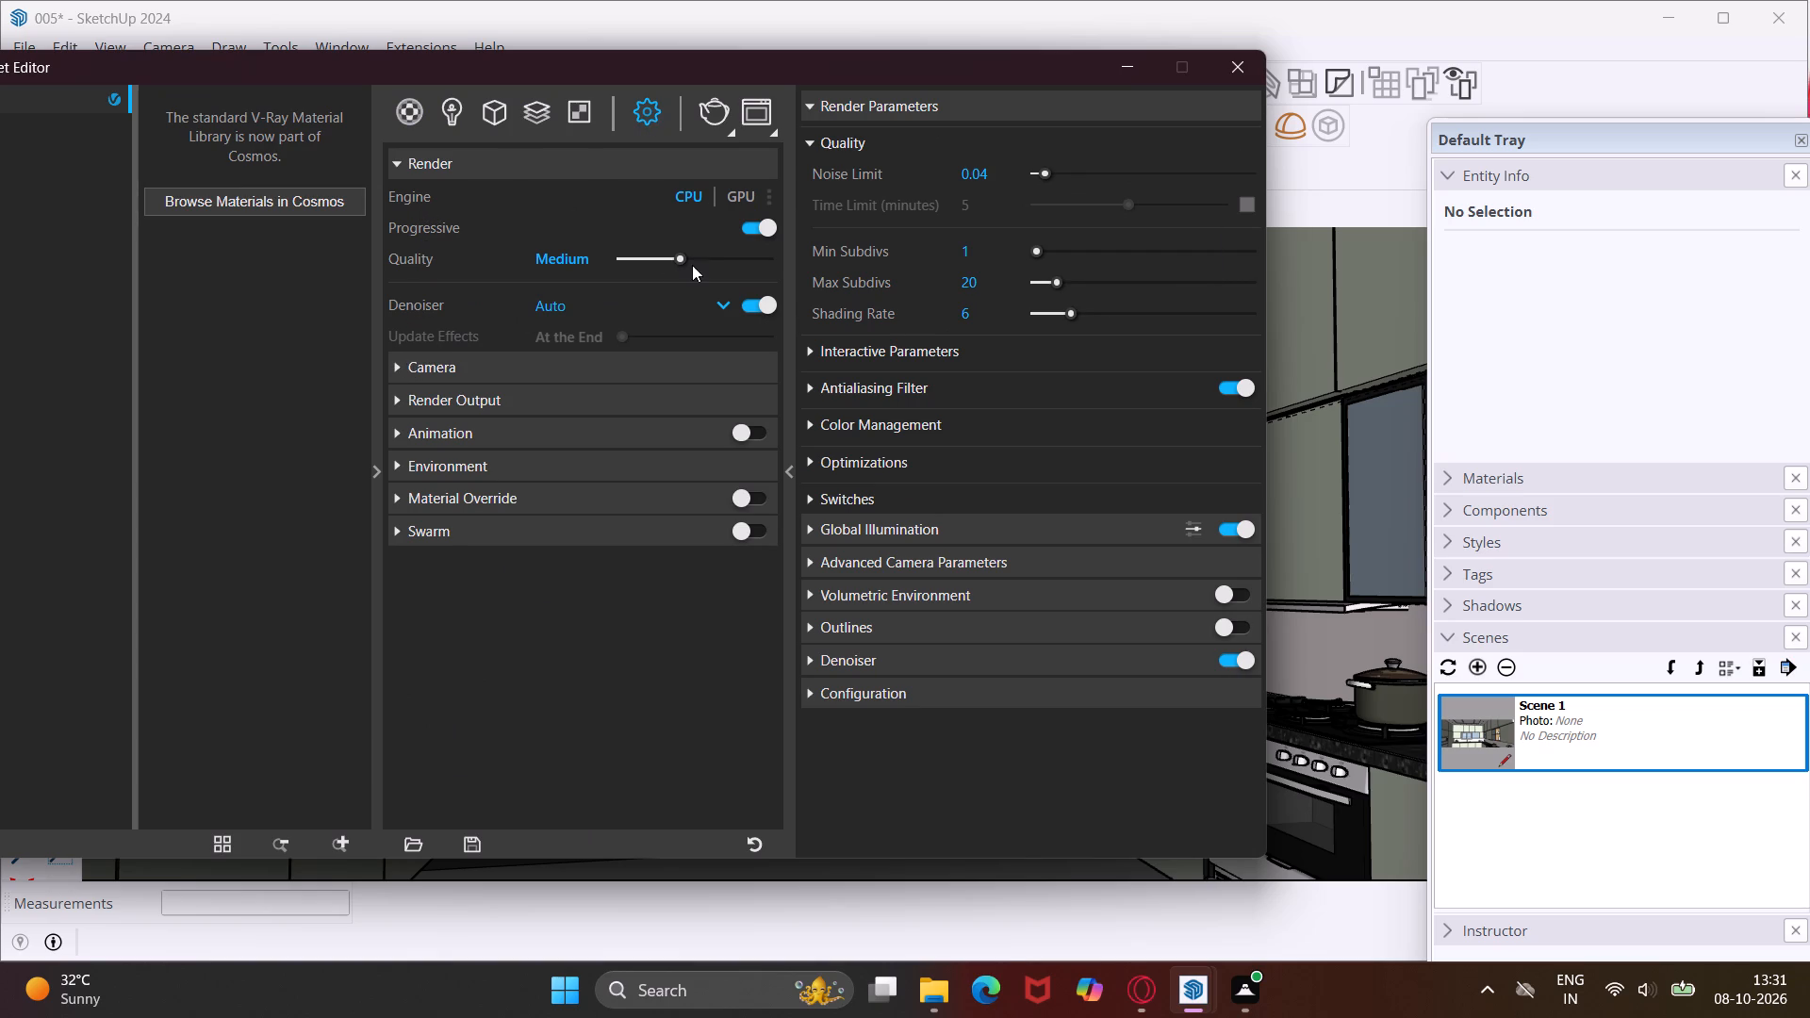
left_click(396, 370)
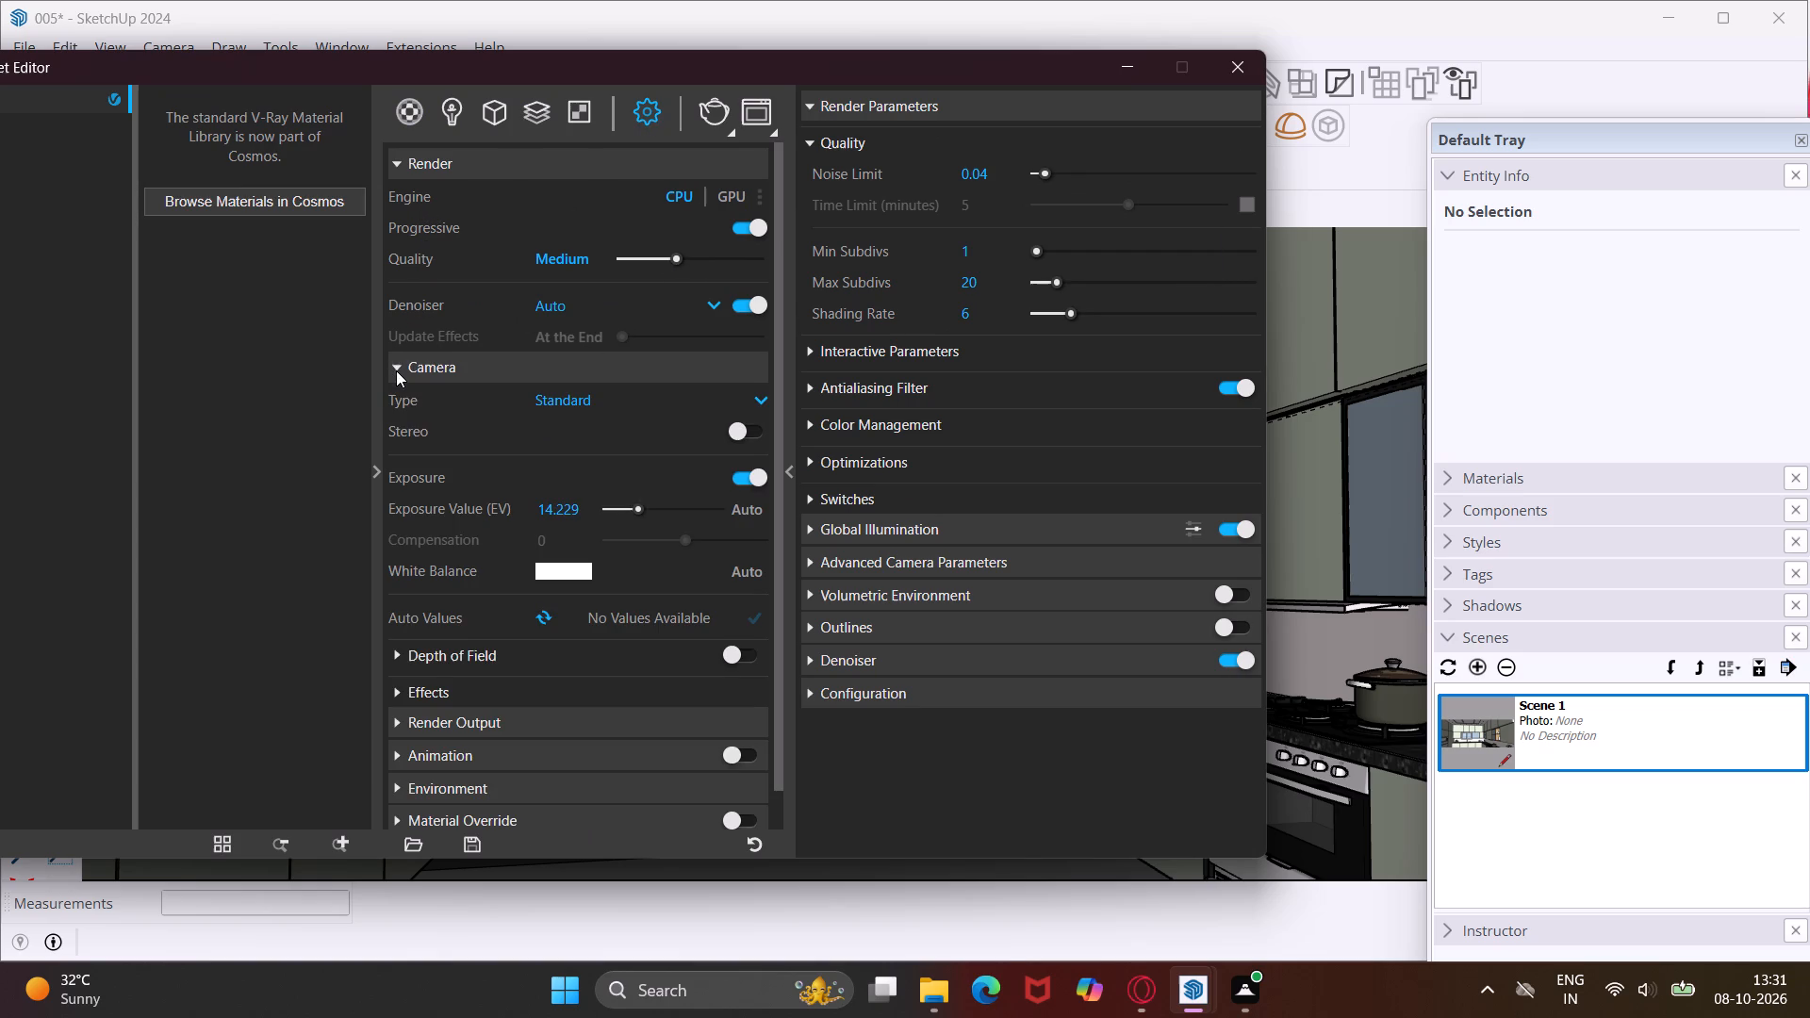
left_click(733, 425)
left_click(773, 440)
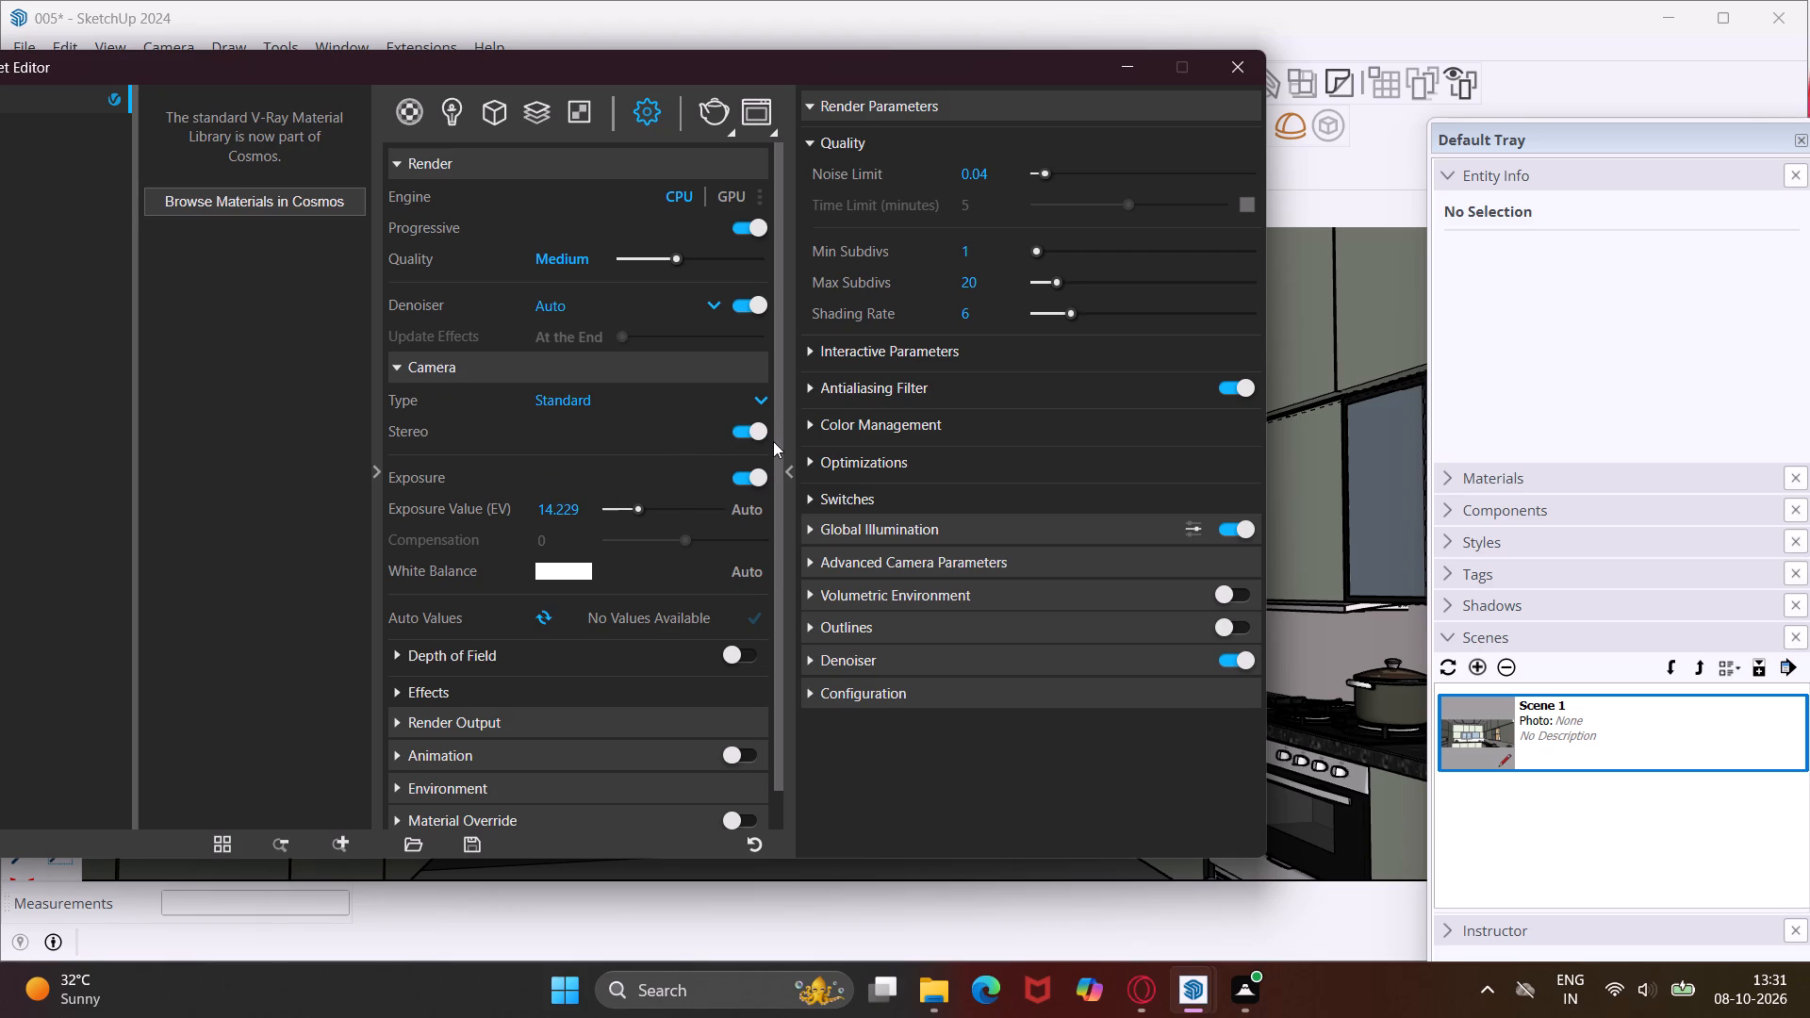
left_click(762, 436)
Set the V-Ray camera's exposure value (EV) to 12.
left_click(590, 510)
key("BackSpace")
key("BackSpace")
key("BackSpace")
key("BackSpace")
key("BackSpace")
key("BackSpace")
key("BackSpace")
key("BackSpace")
key("BackSpace")
key("BackSpace")
key("BackSpace")
key("BackSpace")
type("12")
key("Return")
Enable the safe frame for the render output and set its aspect ratio to 4:3 - Picture.
left_click(387, 726)
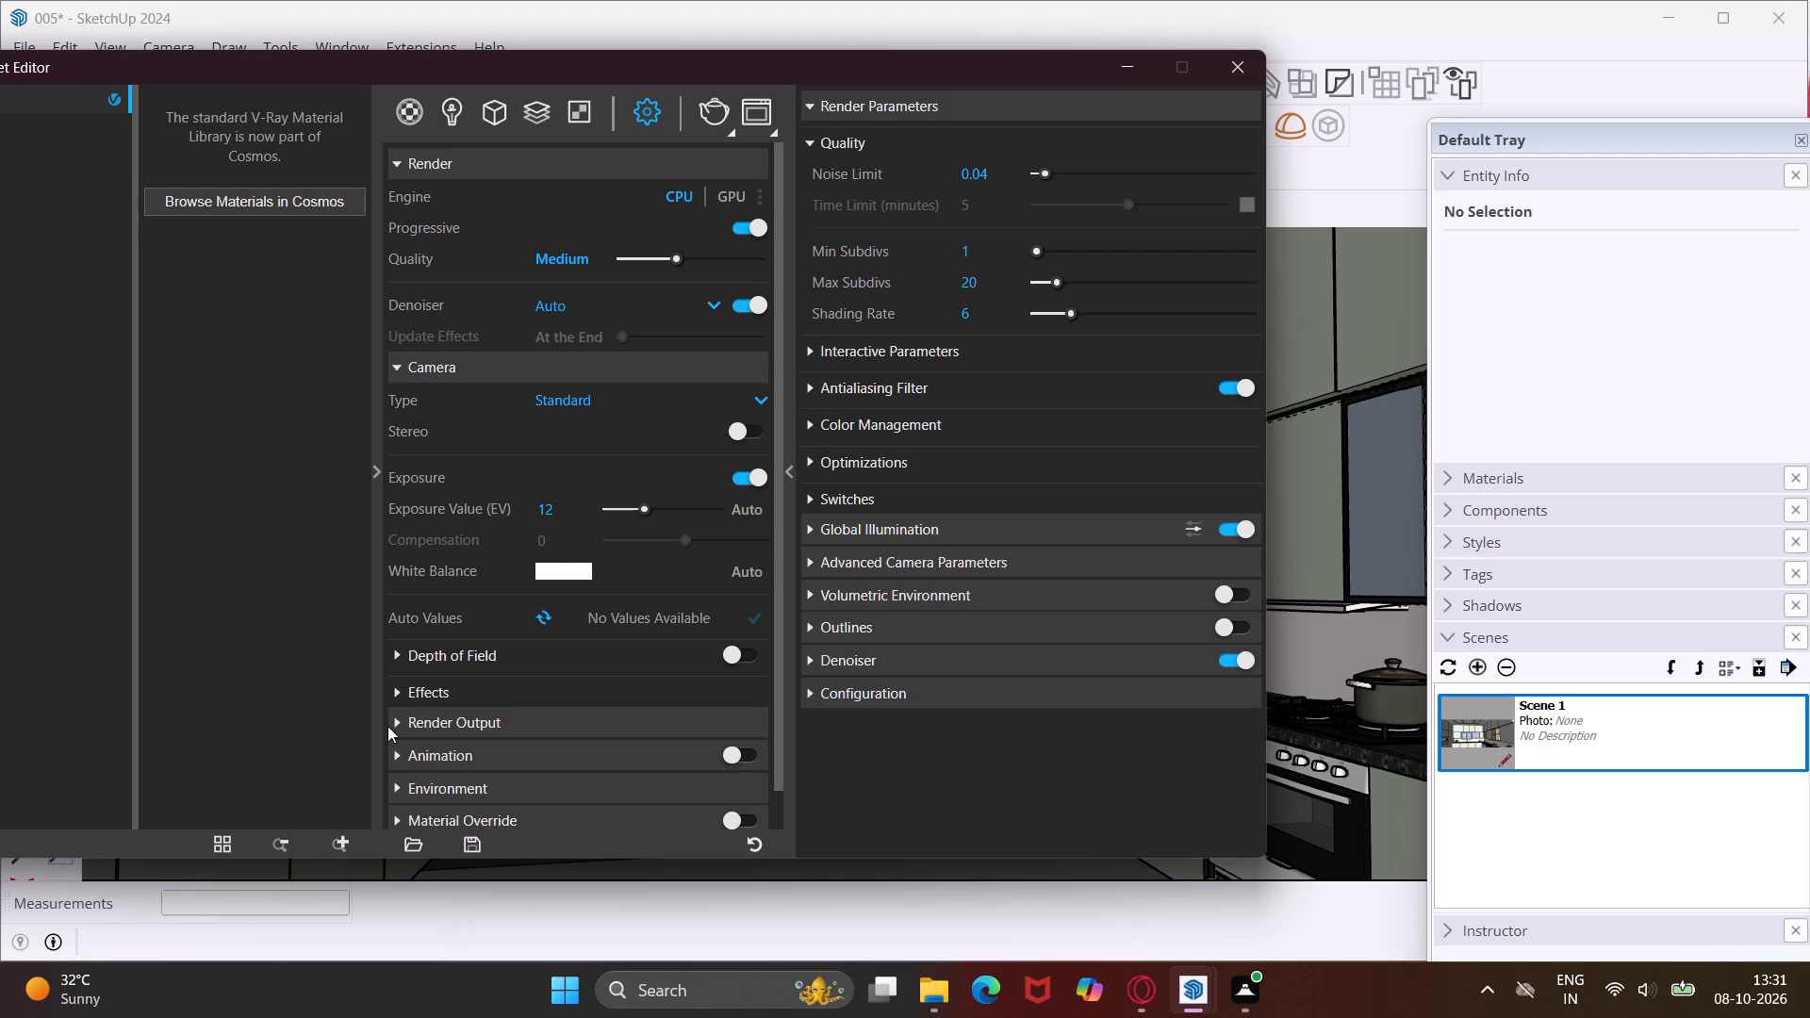
left_click(393, 718)
scroll(656, 758, "down", 1)
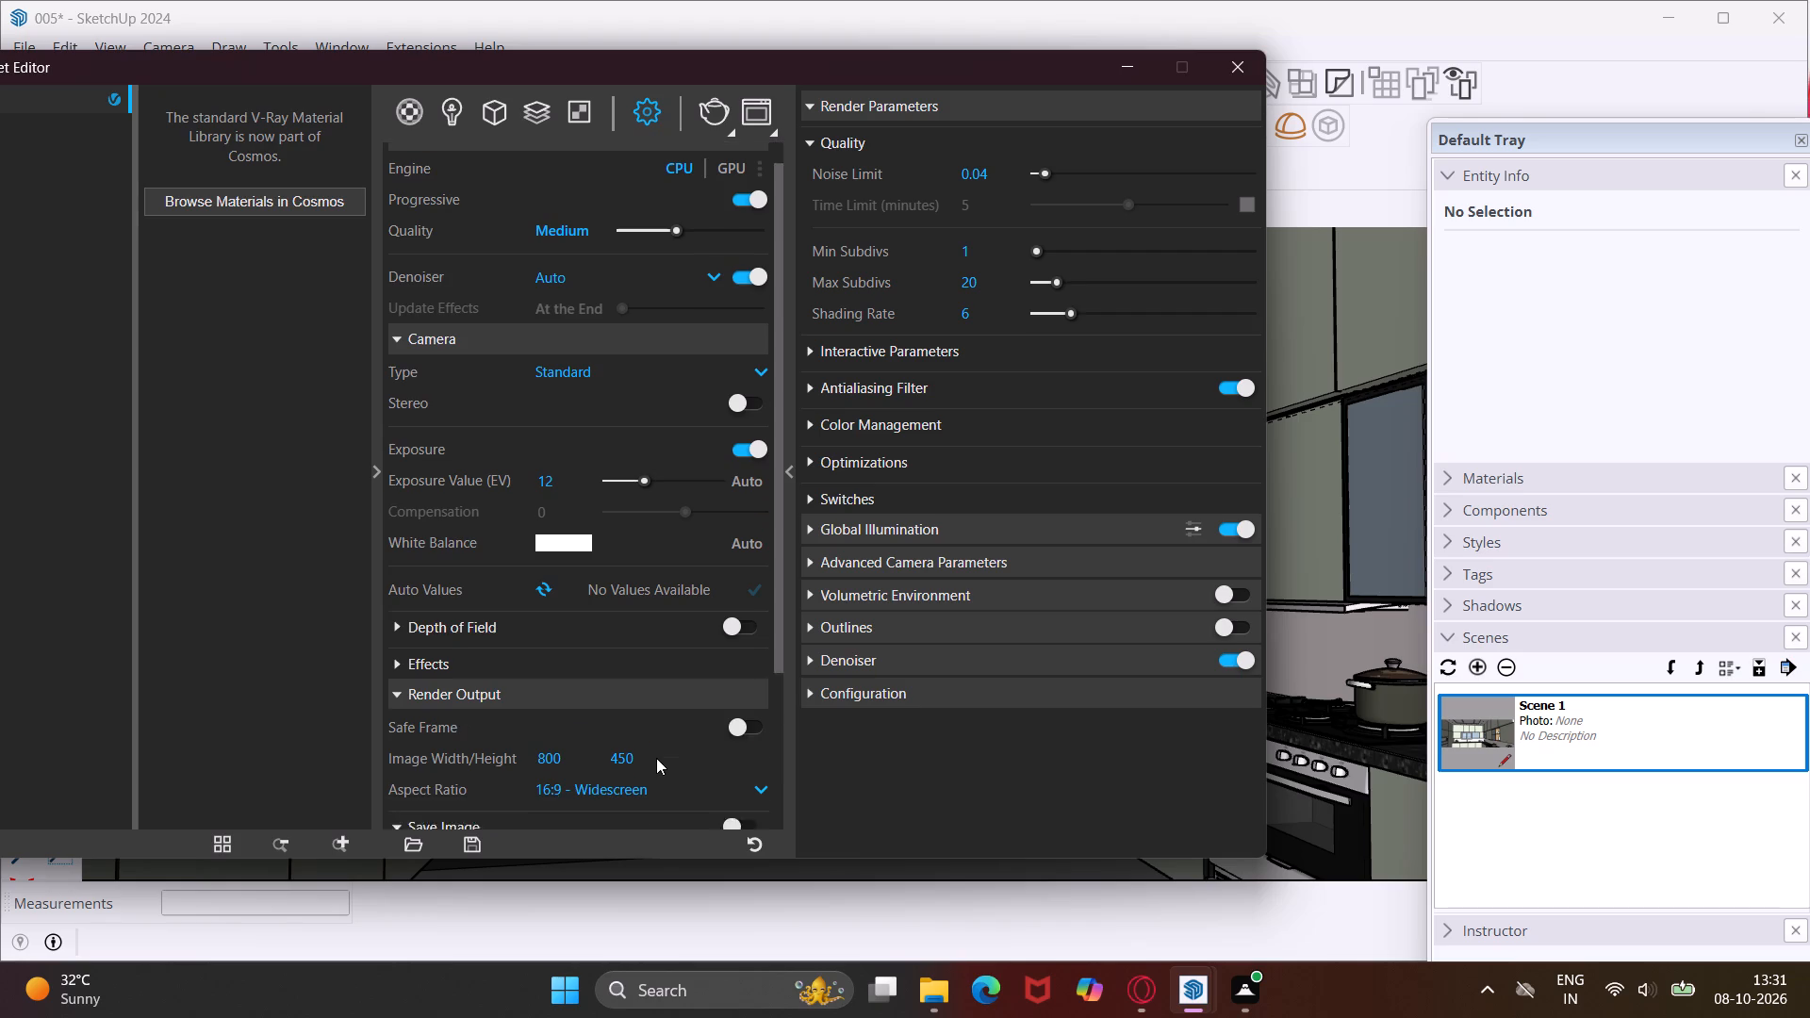
scroll(656, 758, "down", 1)
left_click(747, 519)
left_click(763, 580)
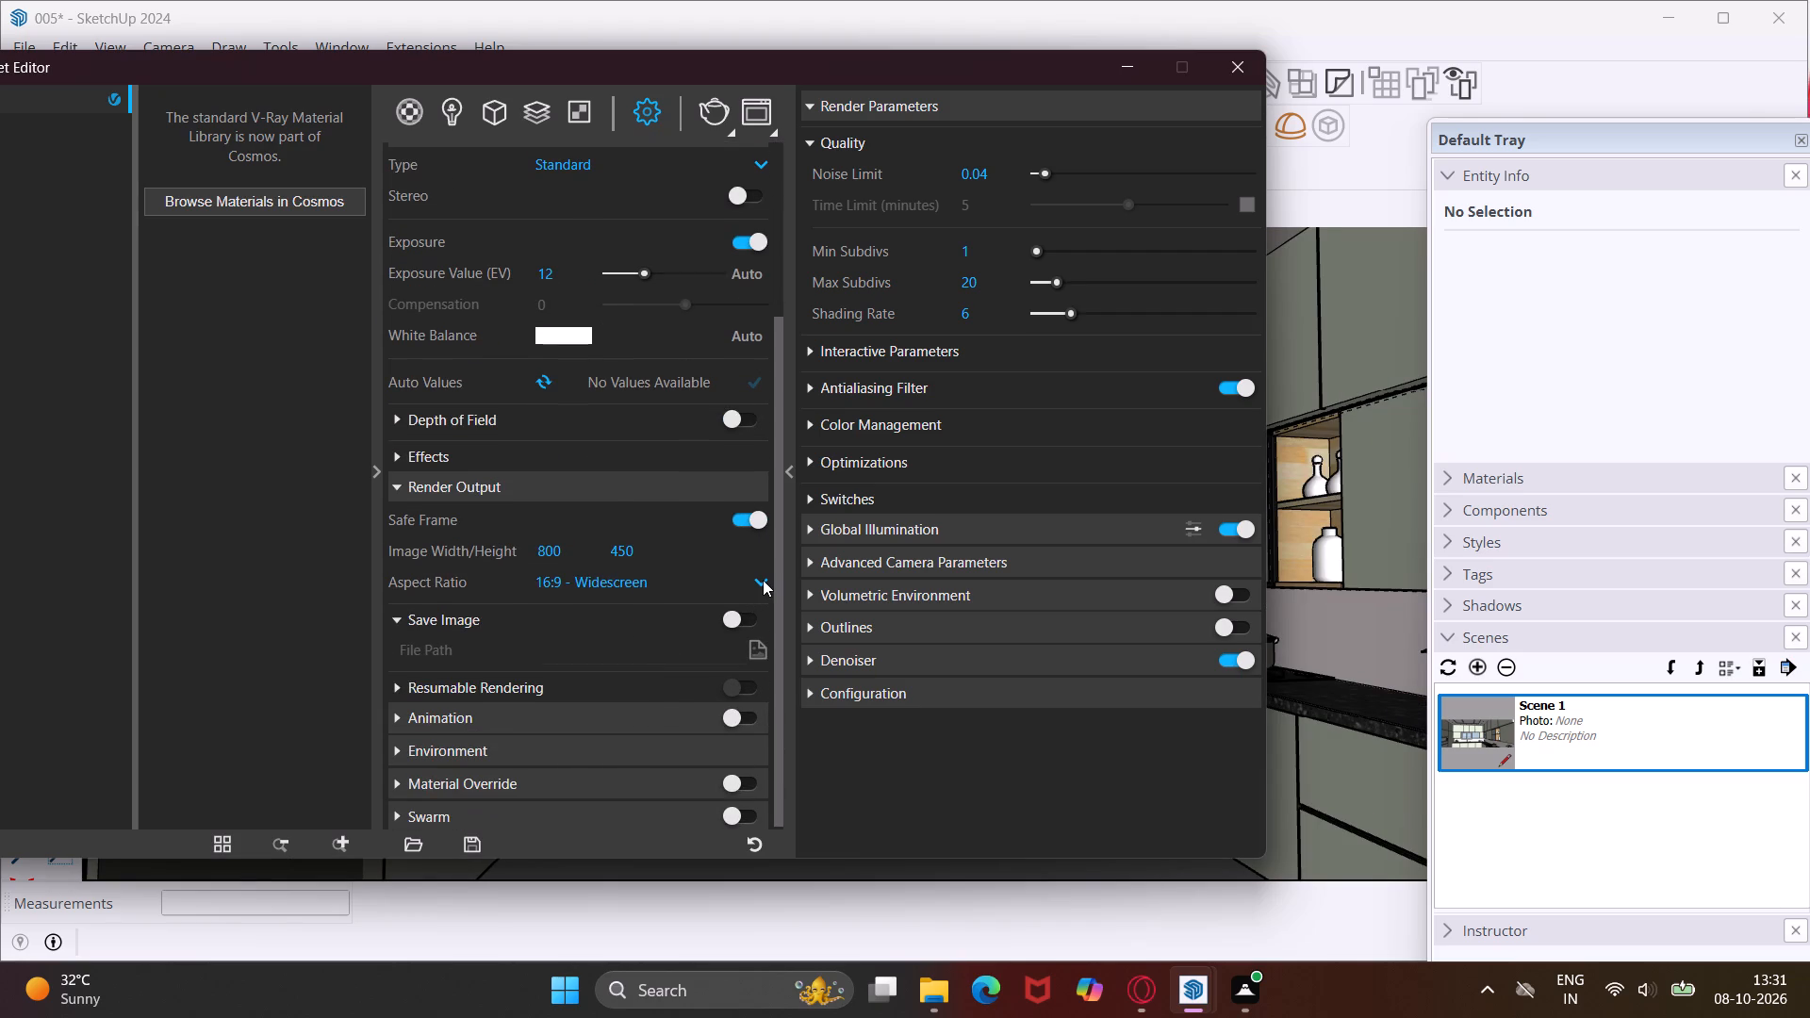
left_click(642, 669)
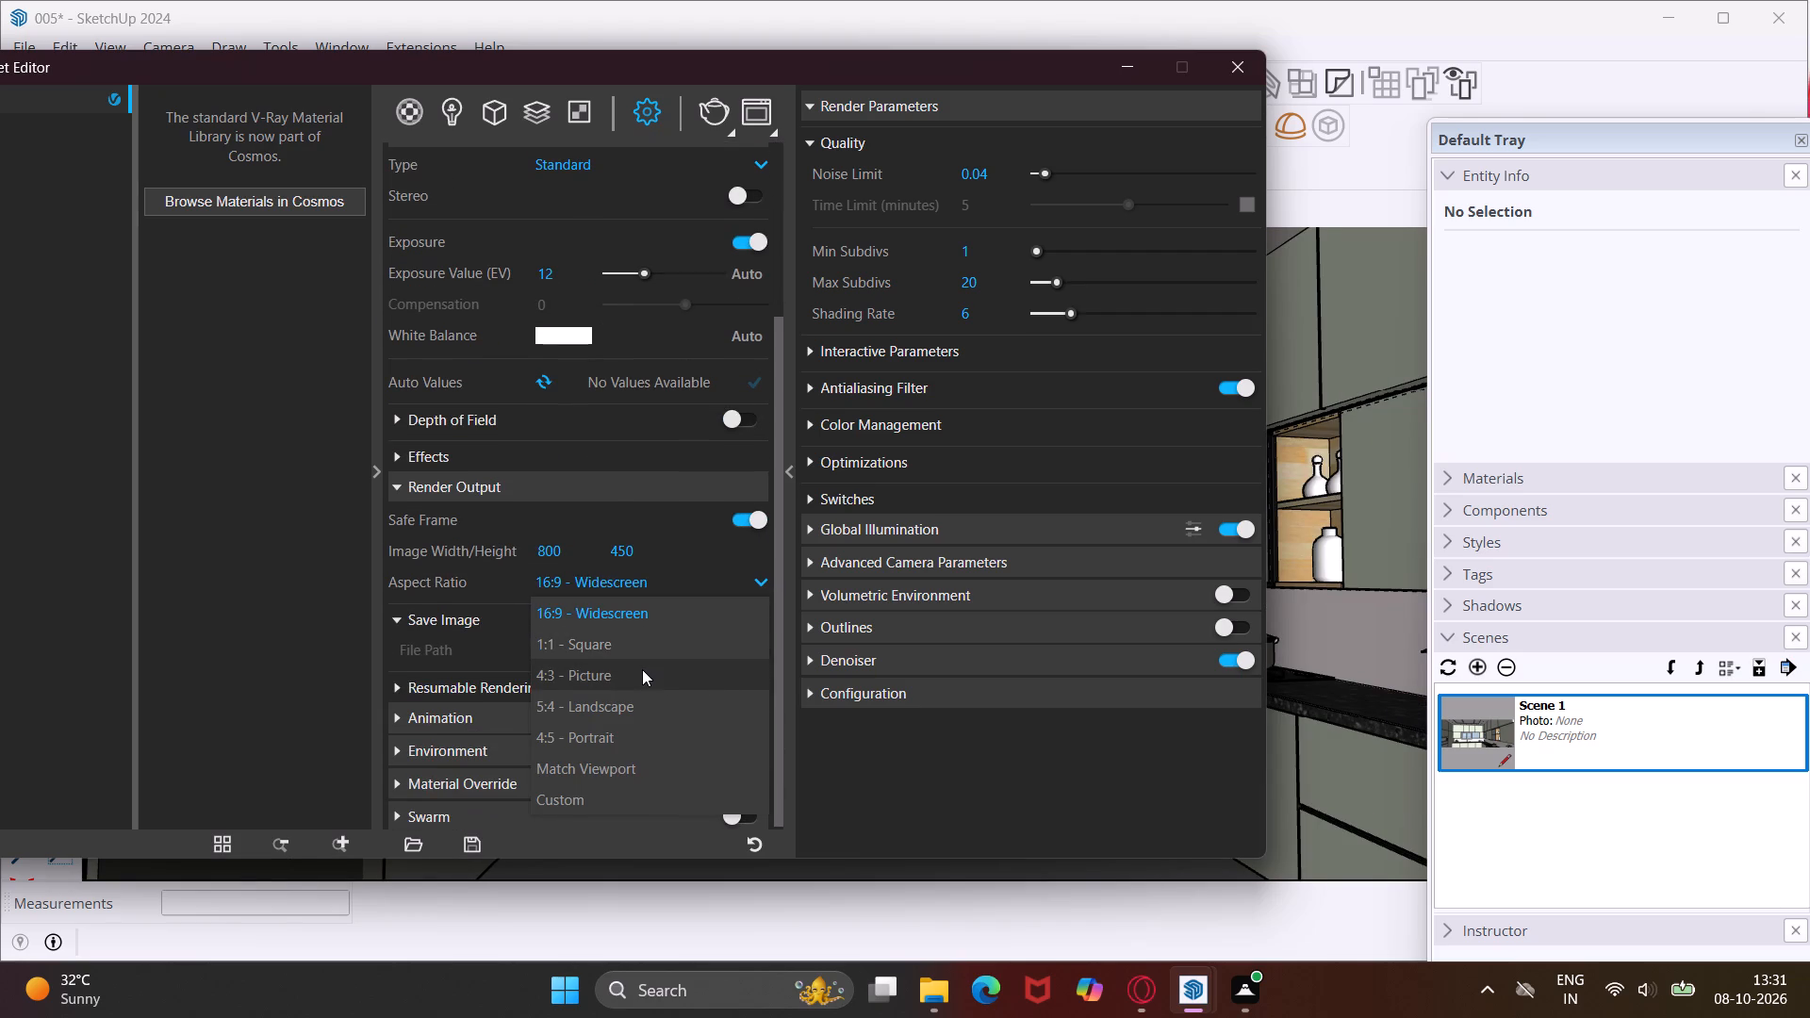
Set the render quality to a noise limit of 0.06 and a maximum of 40 subdivs.
left_click(988, 174)
key("BackSpace")
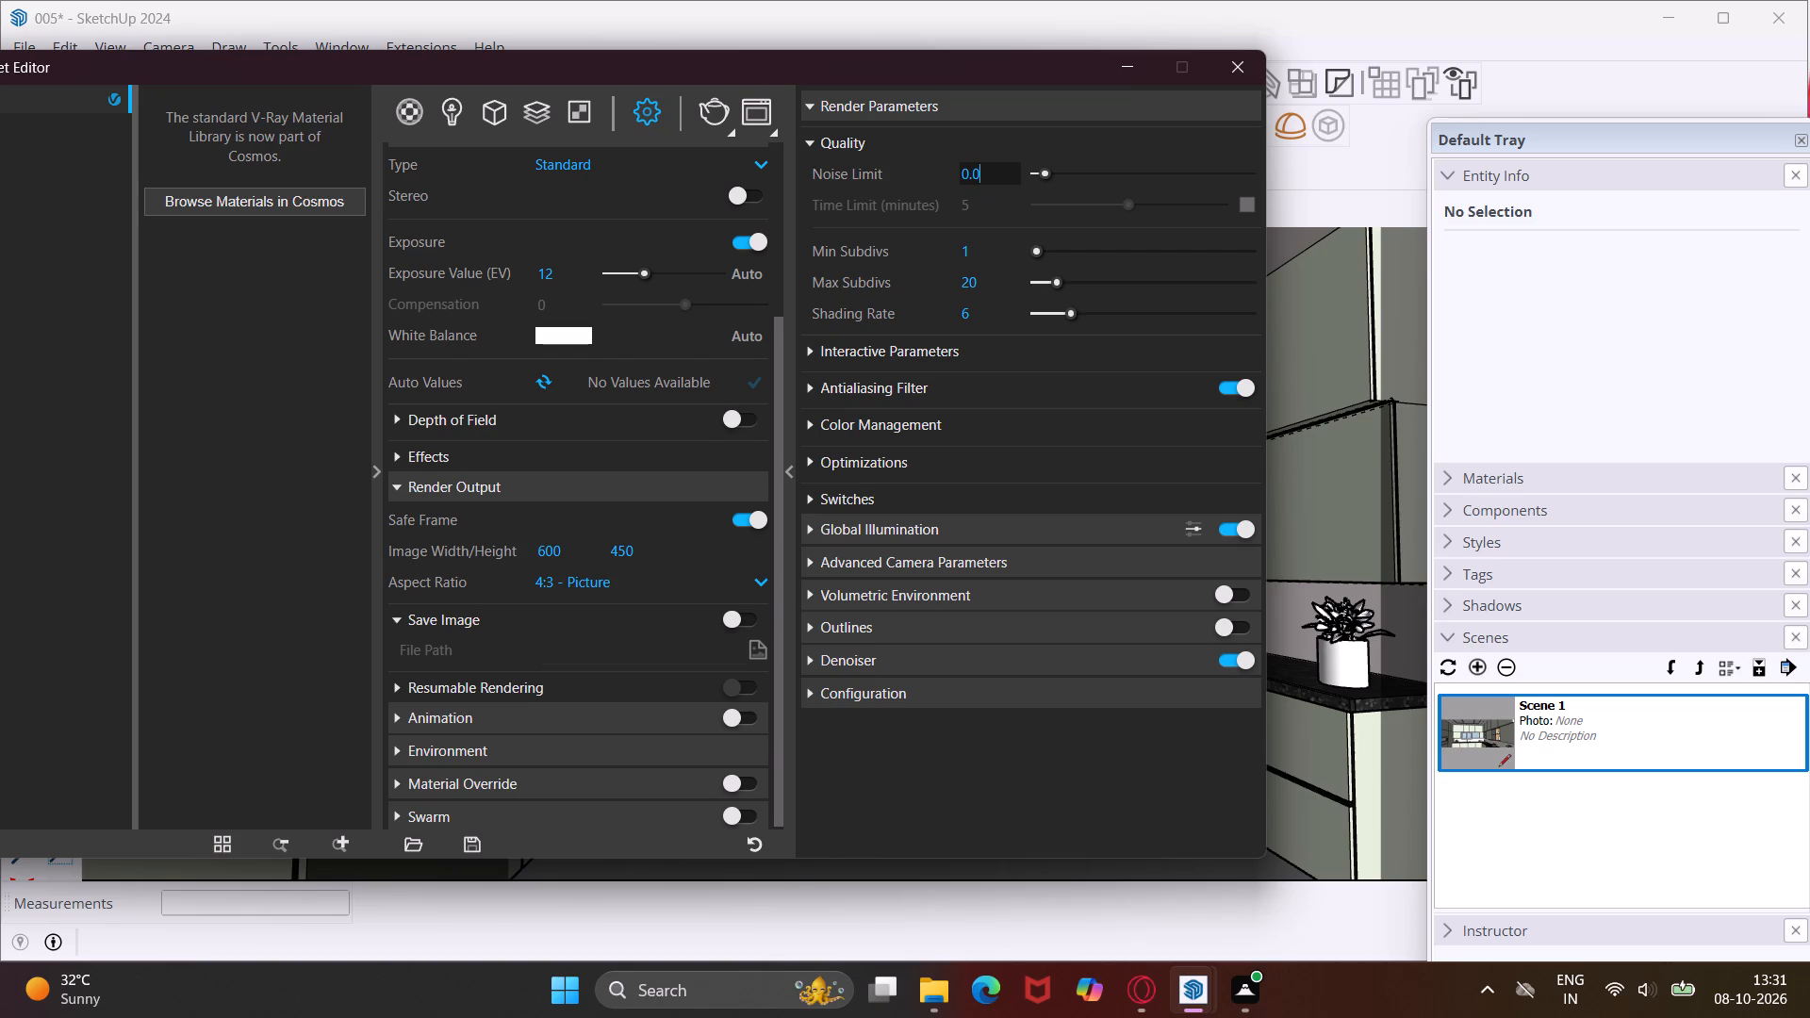
key("6")
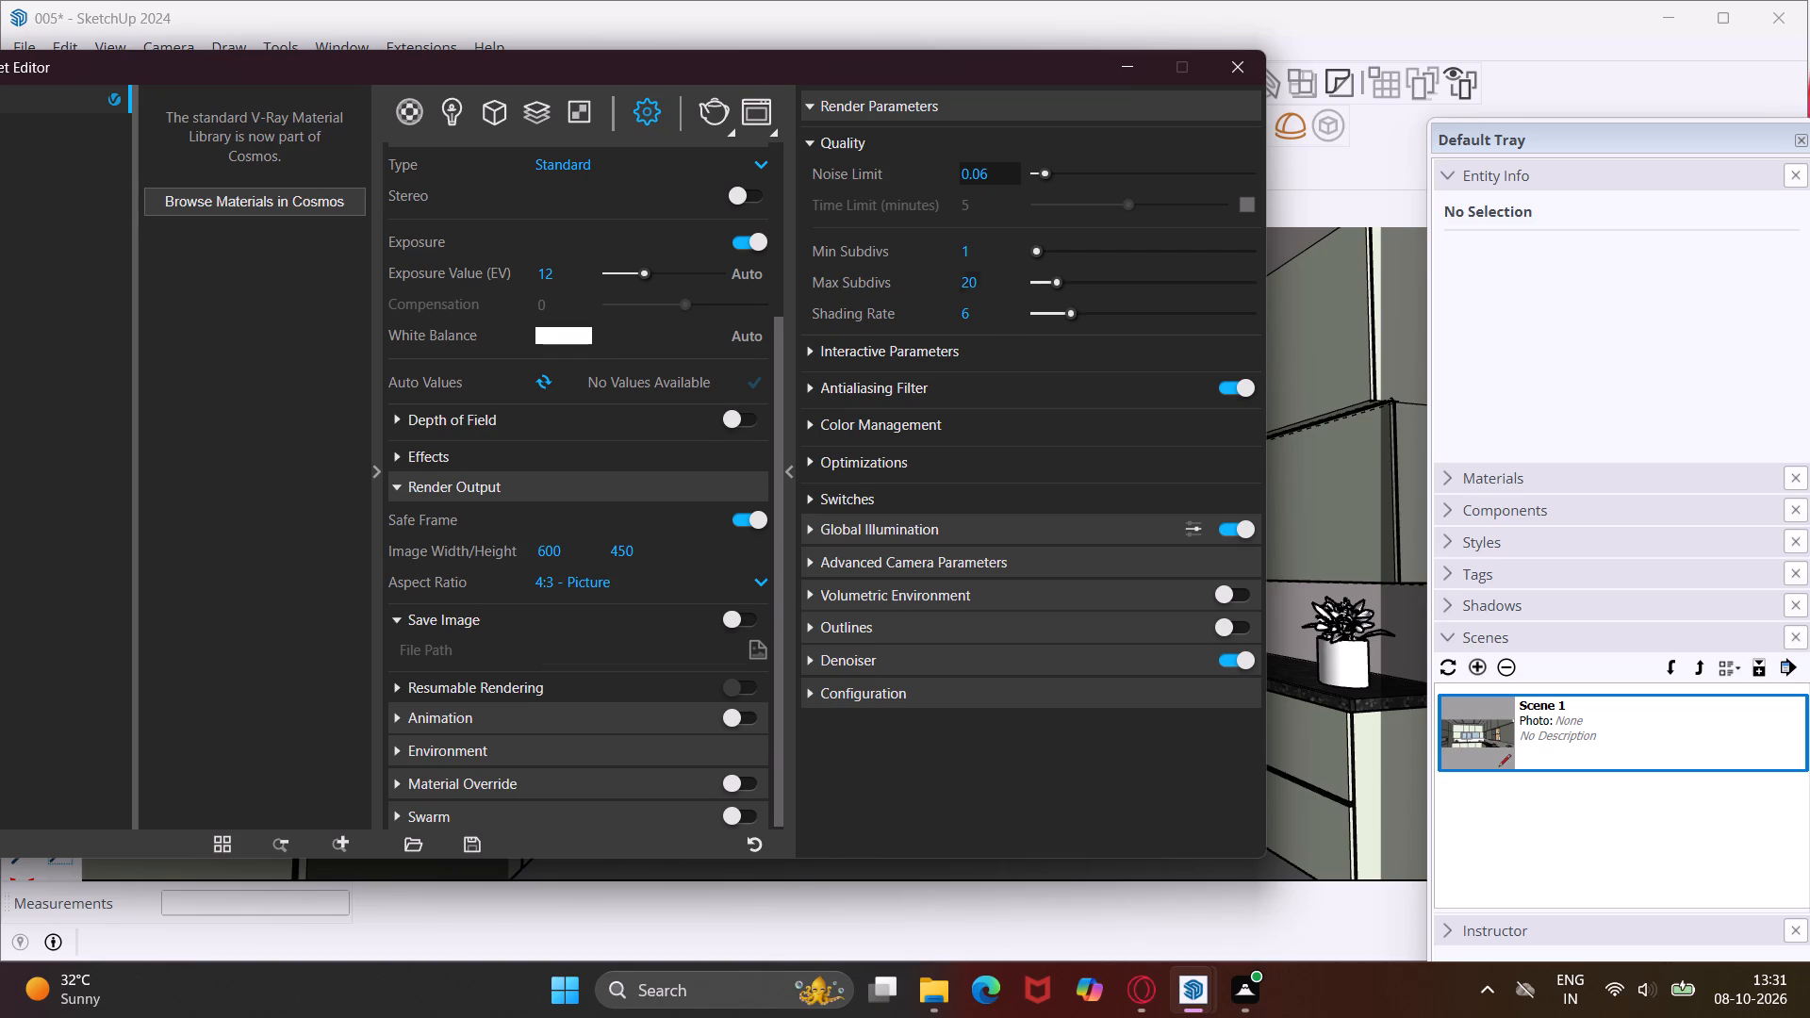
left_click(988, 273)
key("BackSpace")
key("BackSpace")
type("40")
key("Return")
Set the global illumination primary rays to Irradiance map (deprecated) with 800 light cache subdivs, and close the render settings.
left_click(812, 530)
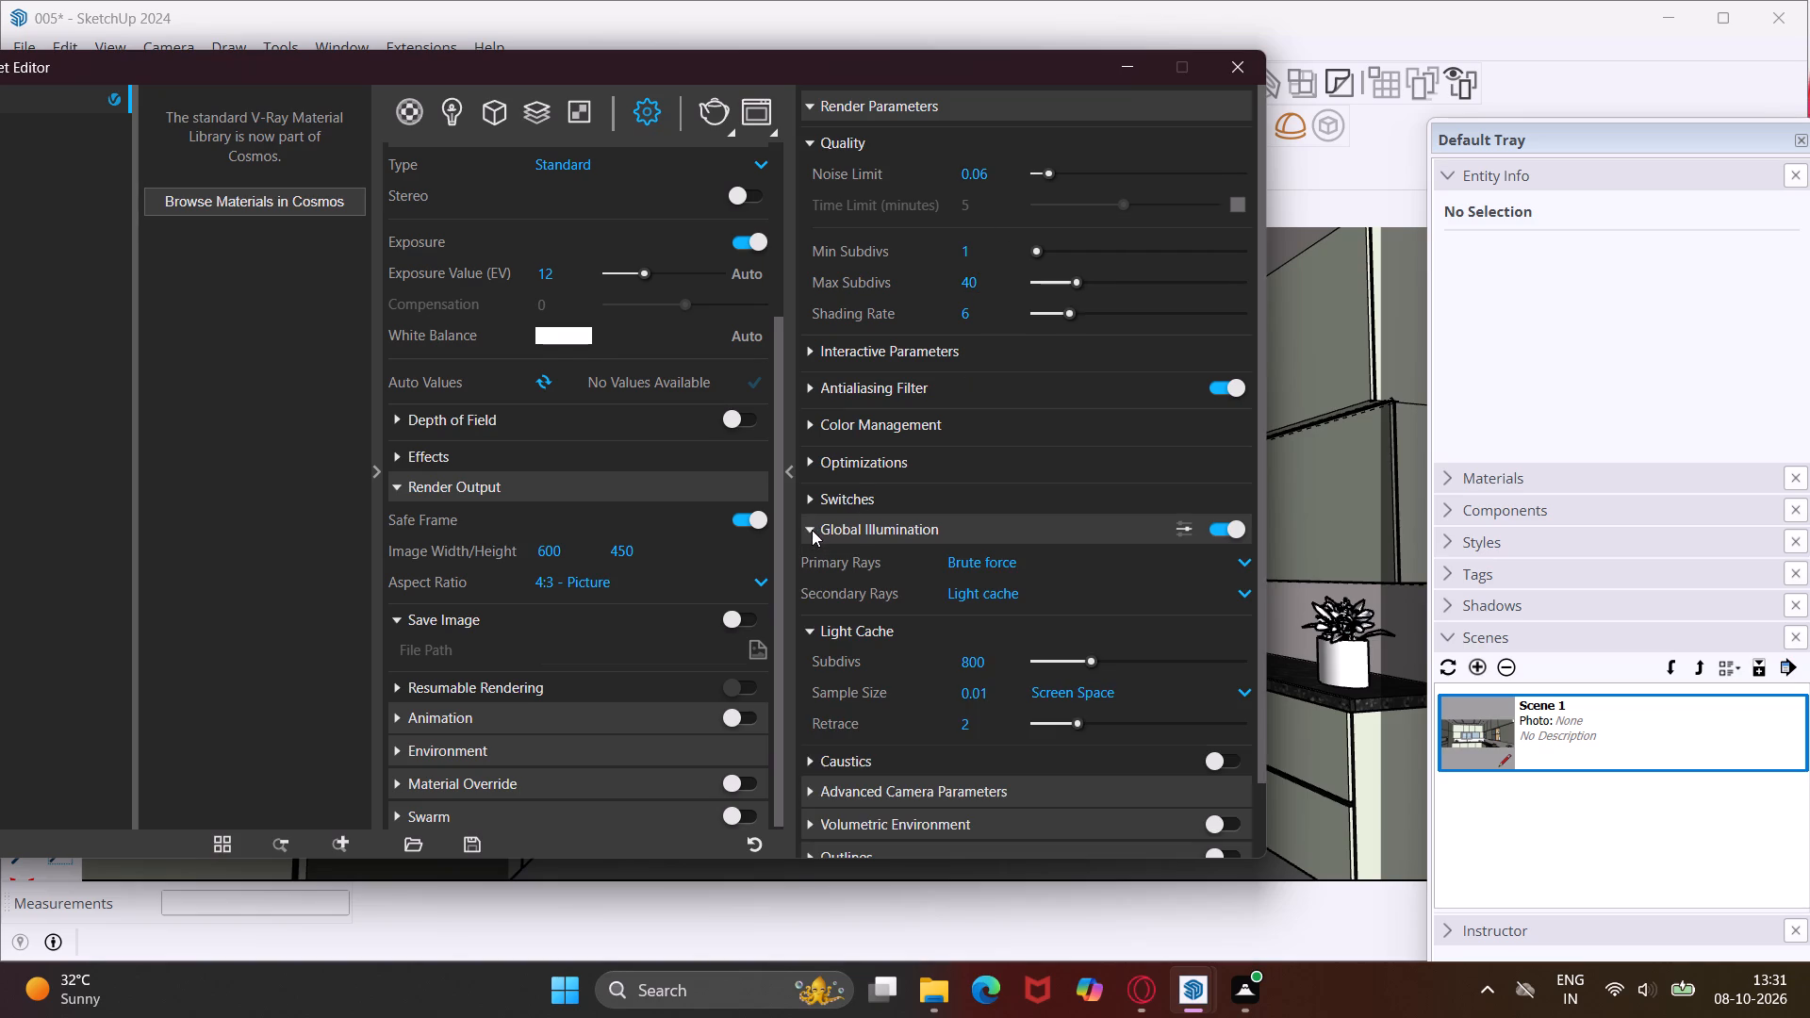
left_click(1200, 560)
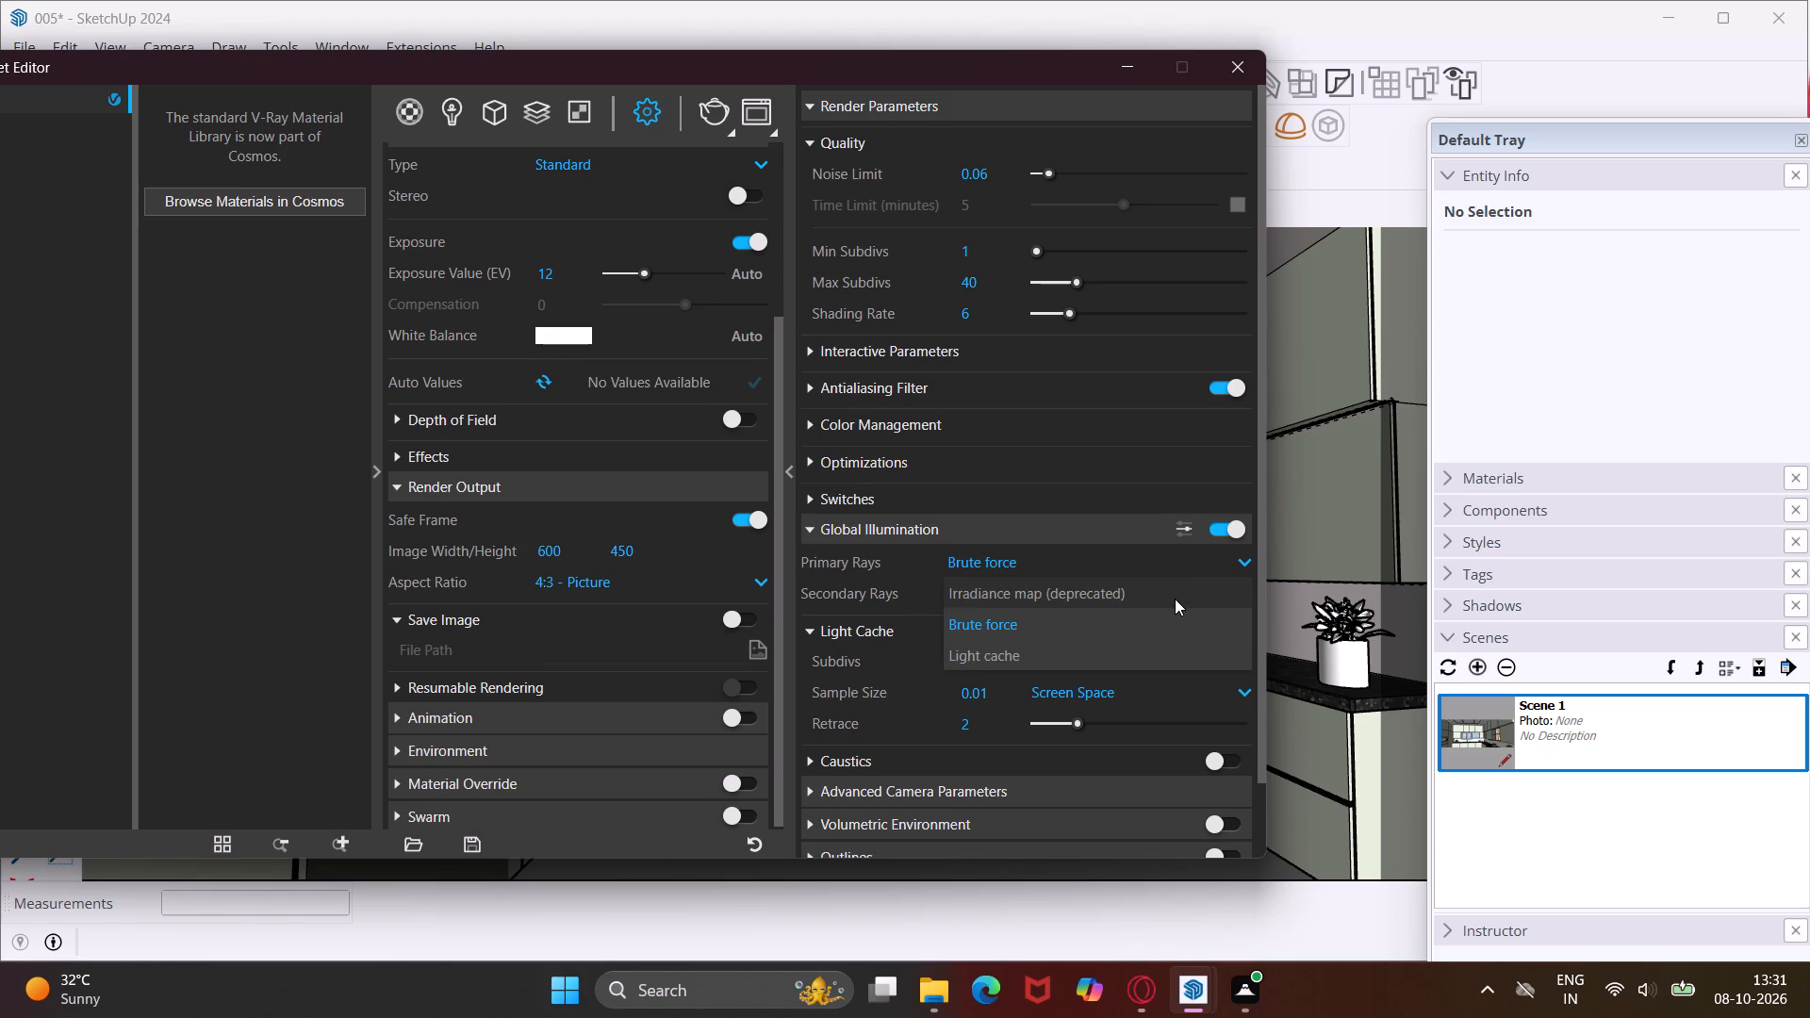
left_click(1175, 599)
scroll(1046, 714, "down", 1)
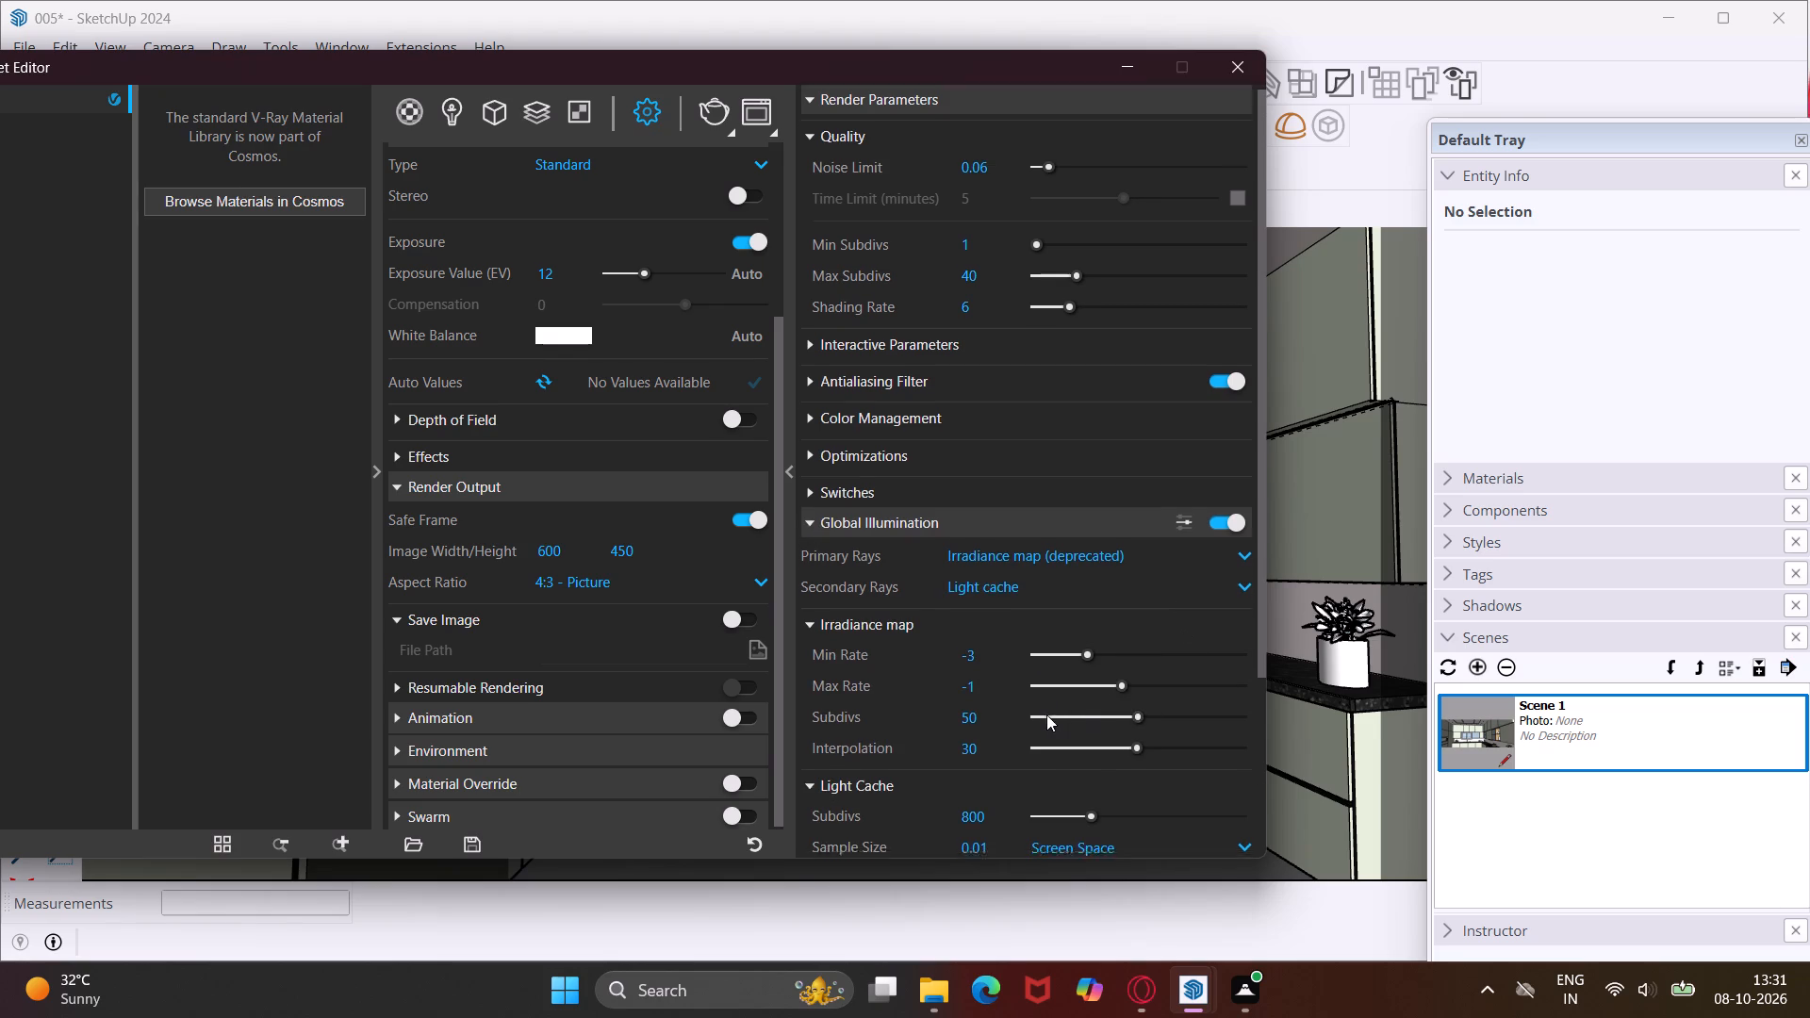
scroll(1046, 714, "down", 1)
left_click(990, 587)
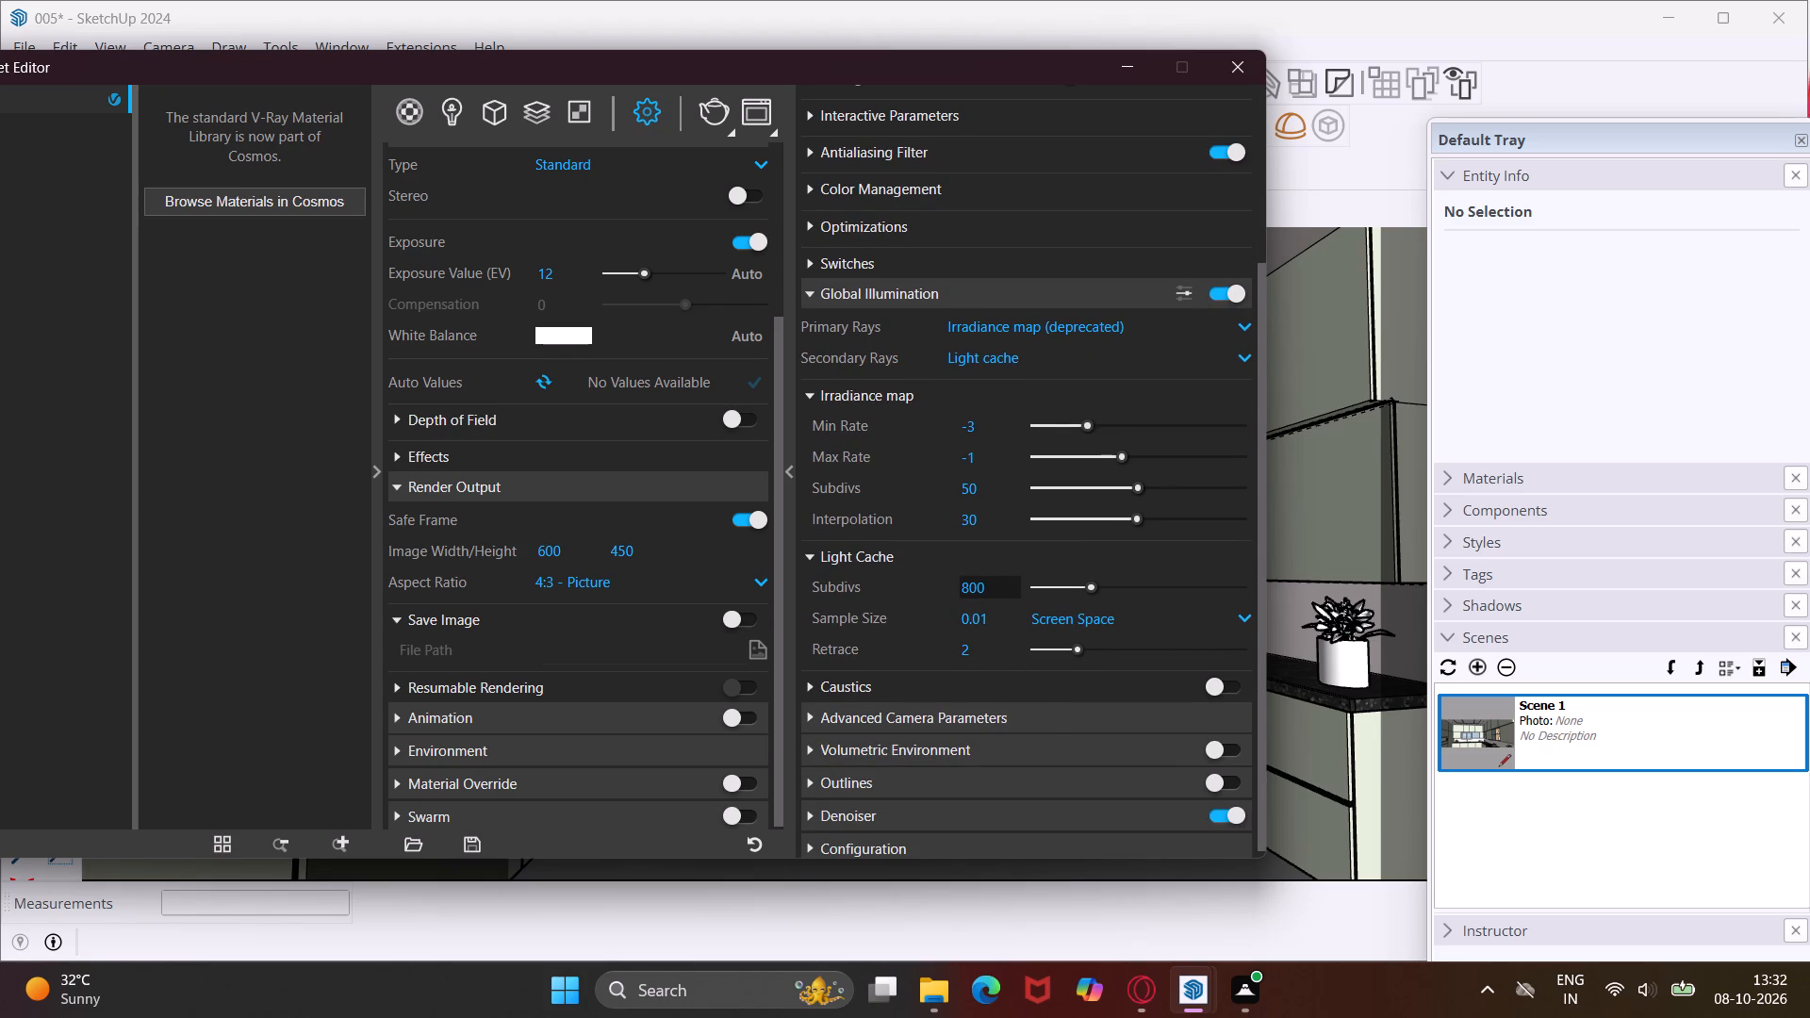
key("BackSpace")
key("BackSpace")
type("00")
left_click(1231, 58)
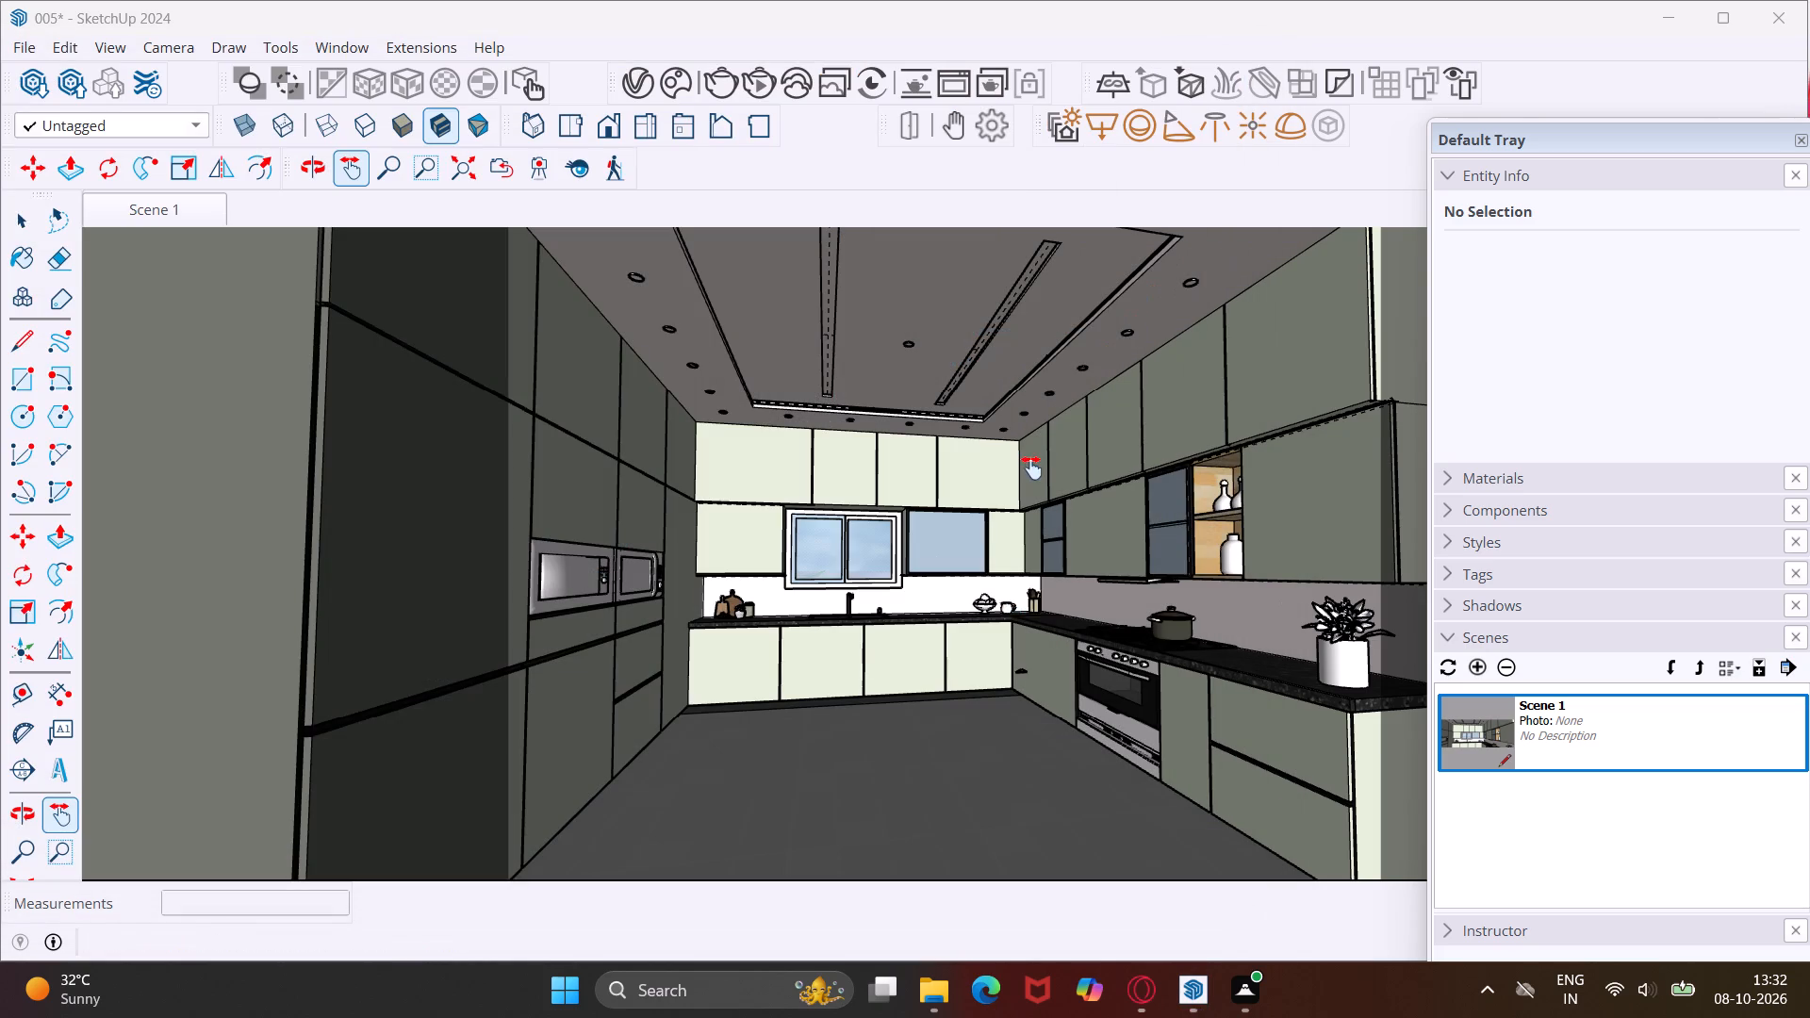
Open the kitchen utensils1 component for editing by its stray geometry in front of the base cabinets.
left_click_drag(878, 747, 854, 753)
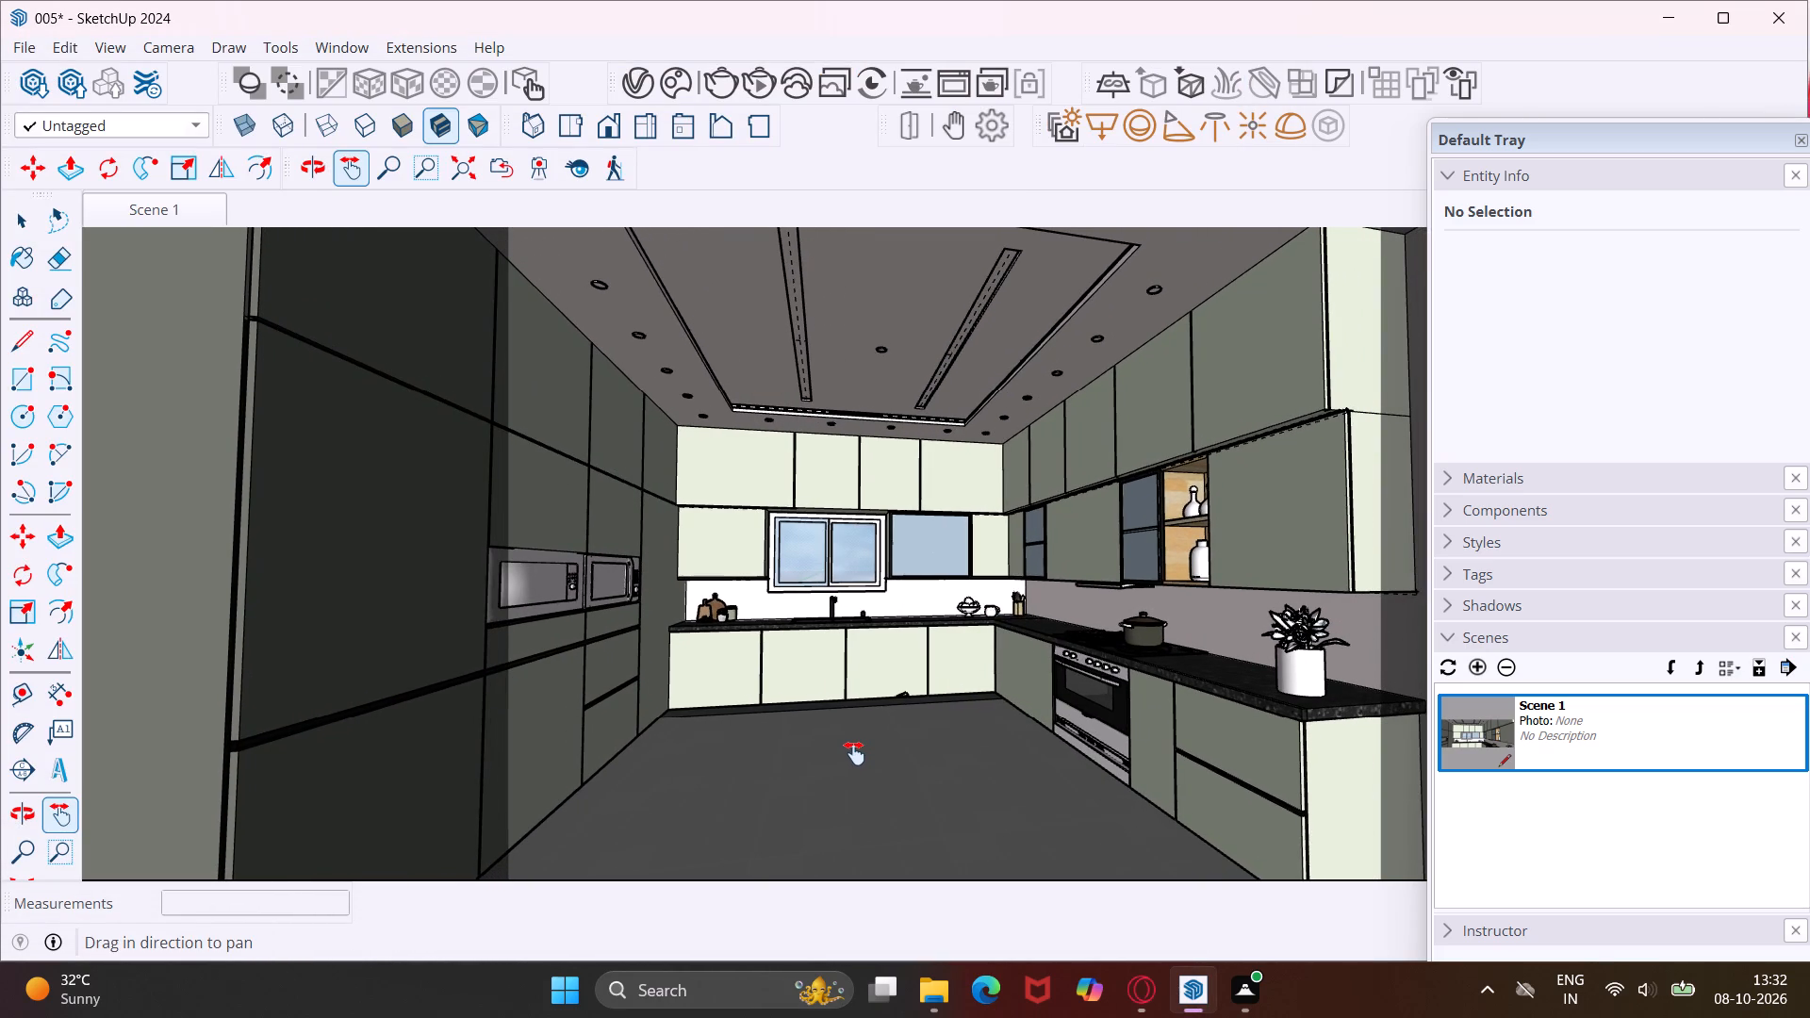
middle_click_drag(854, 753, 867, 748)
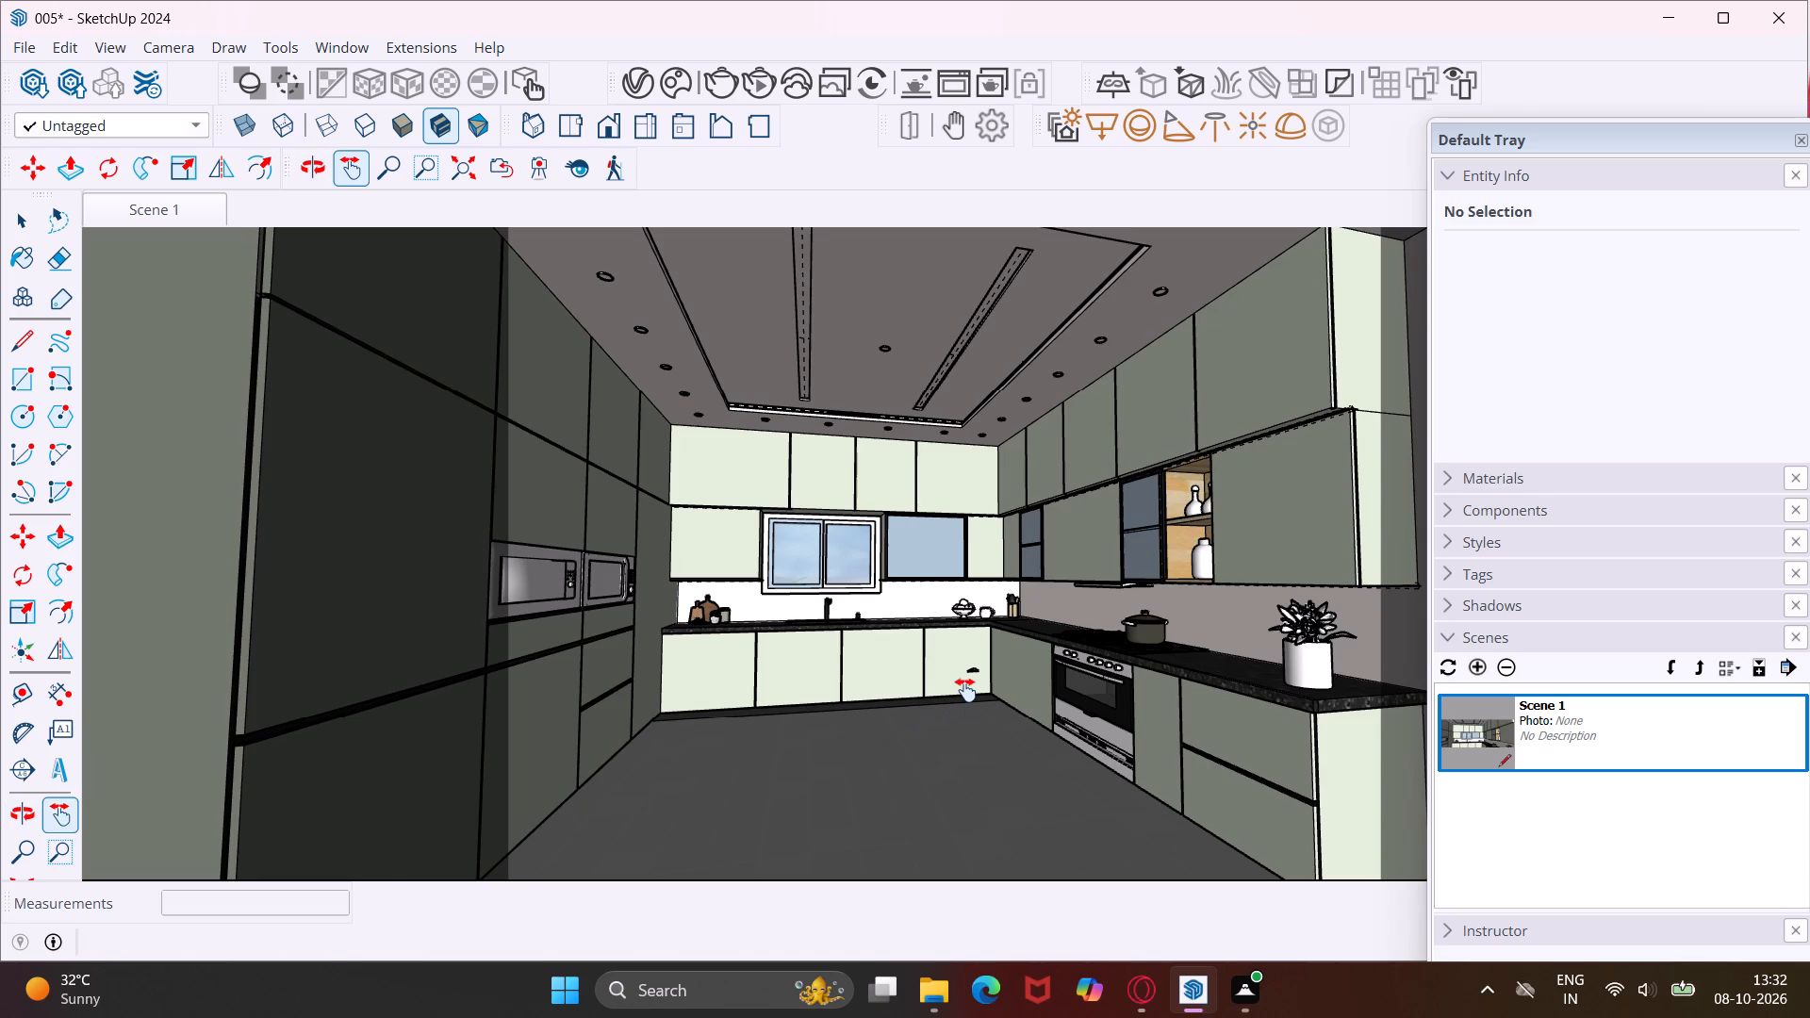
key("Escape")
key("space")
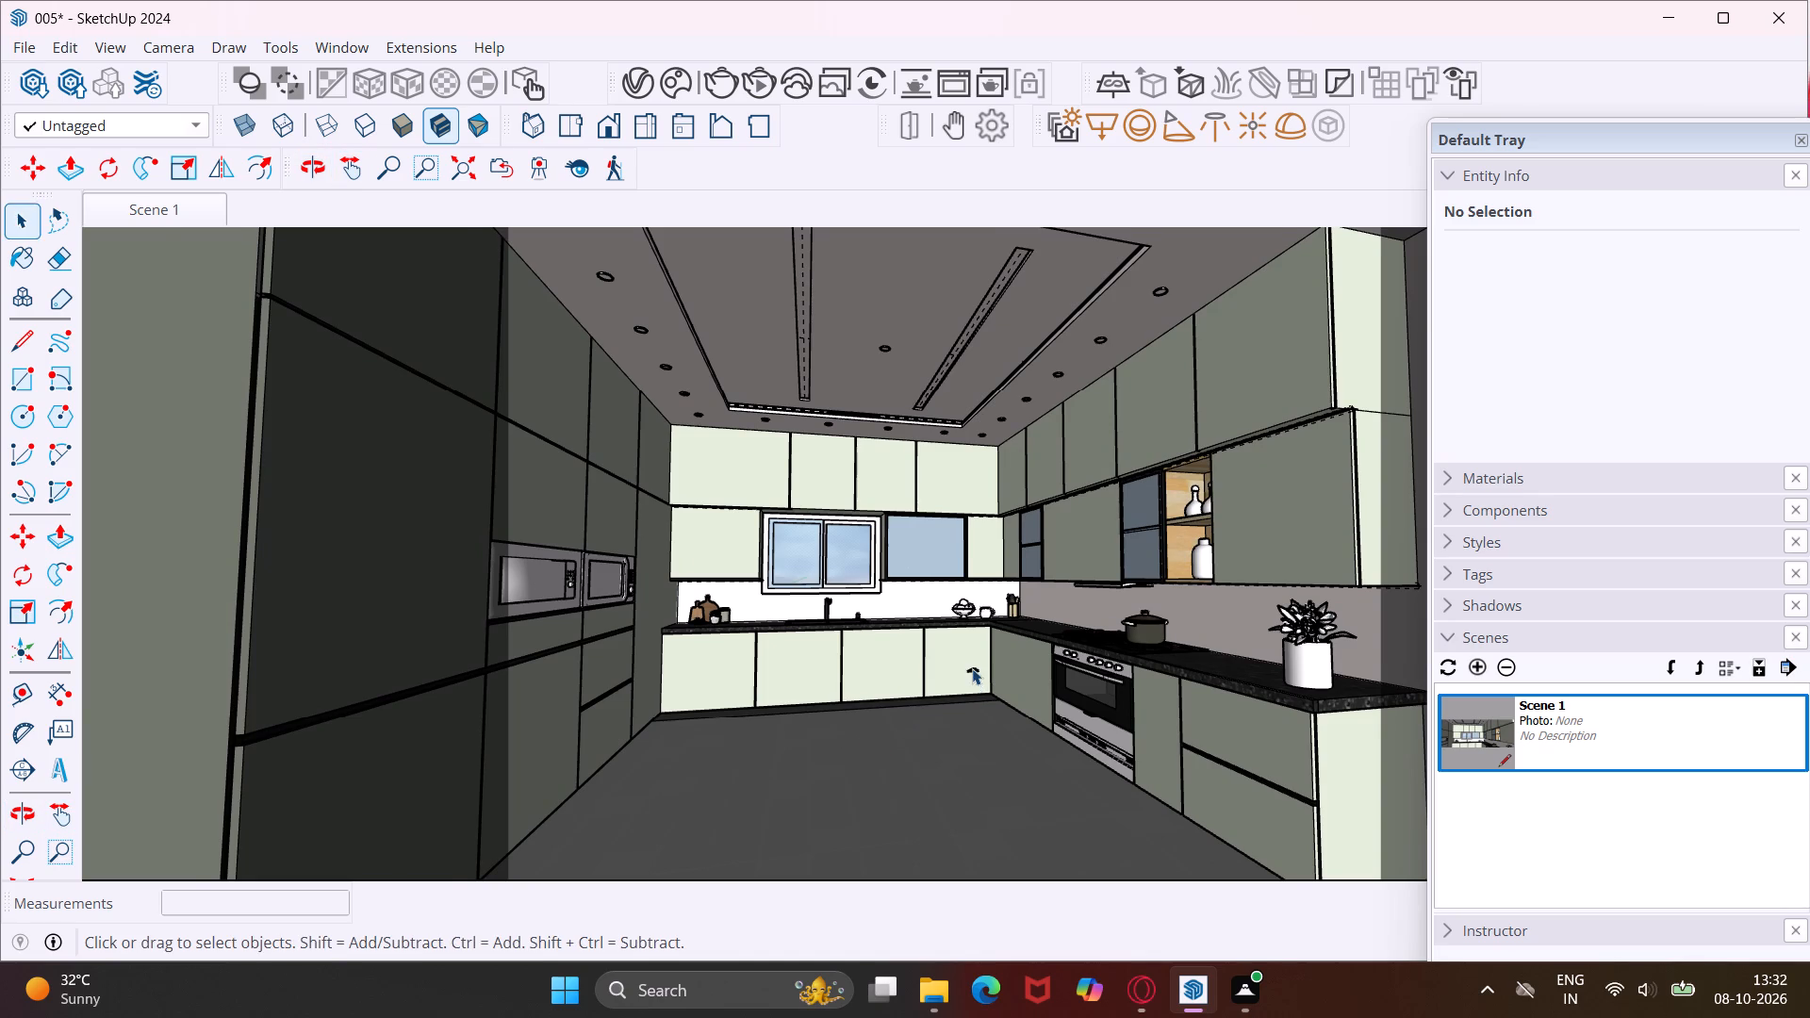
scroll(971, 668, "up", 2)
left_click(978, 672)
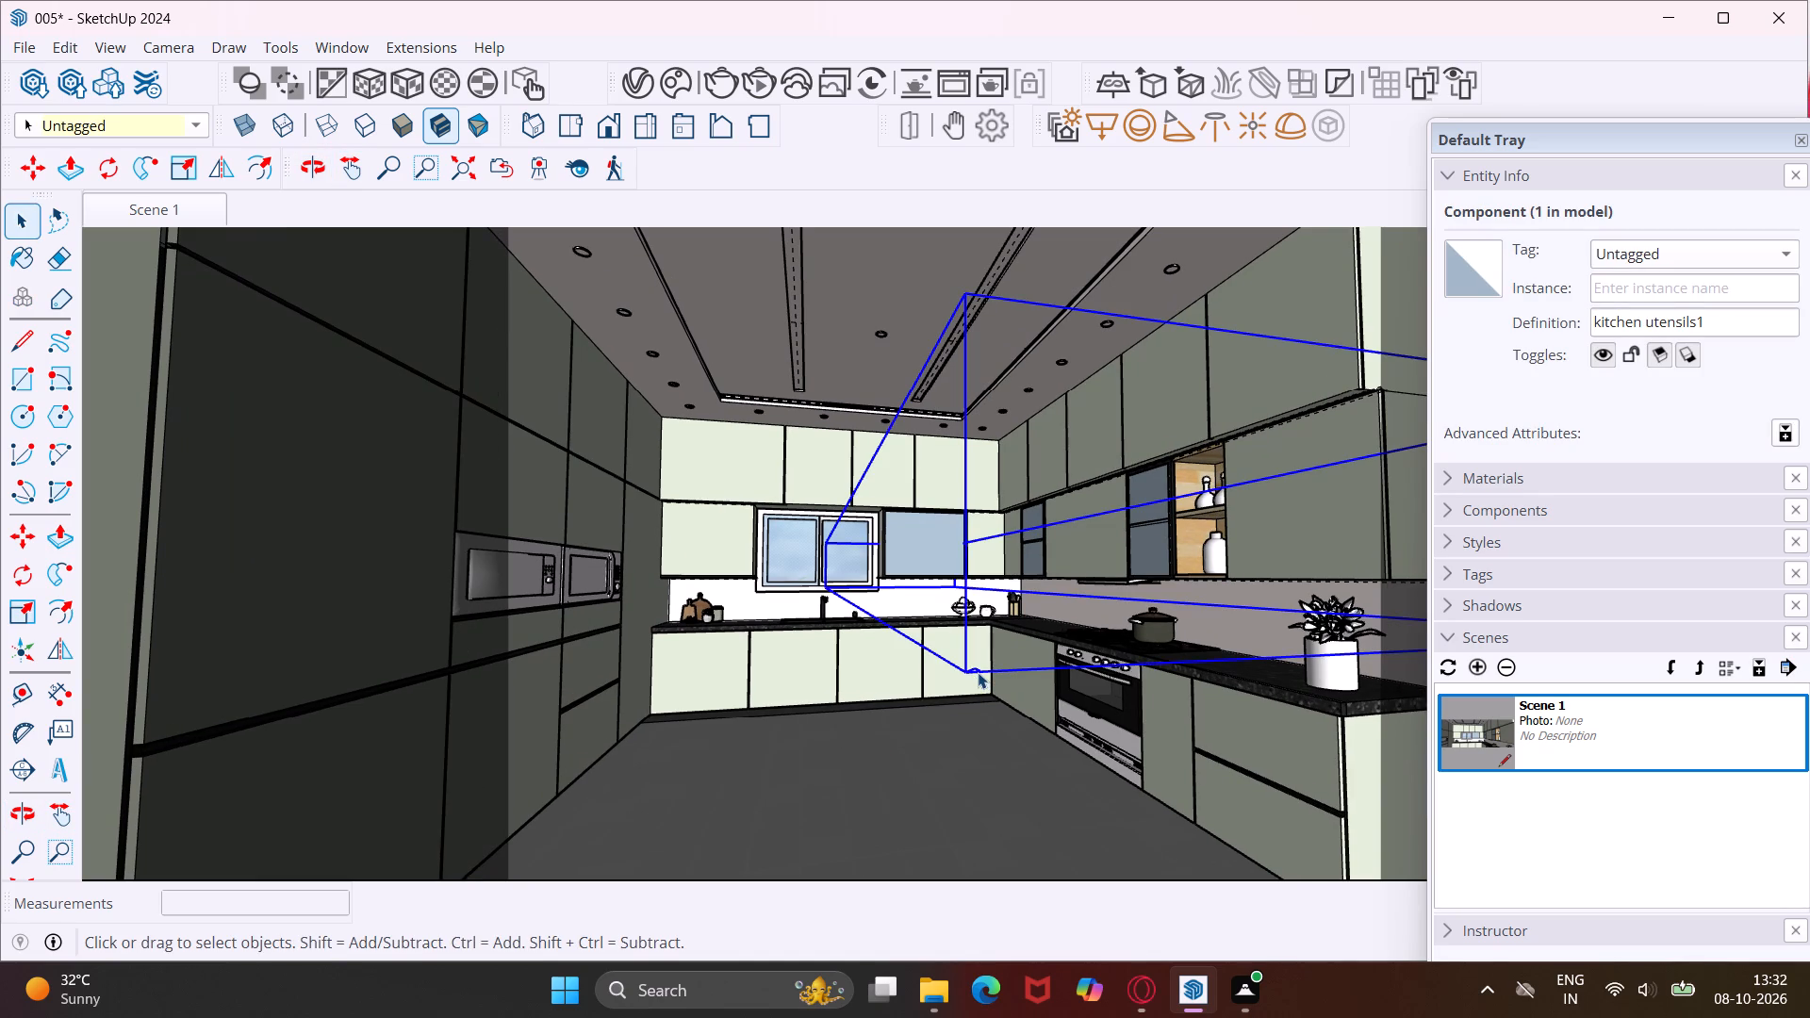
scroll(962, 670, "up", 3)
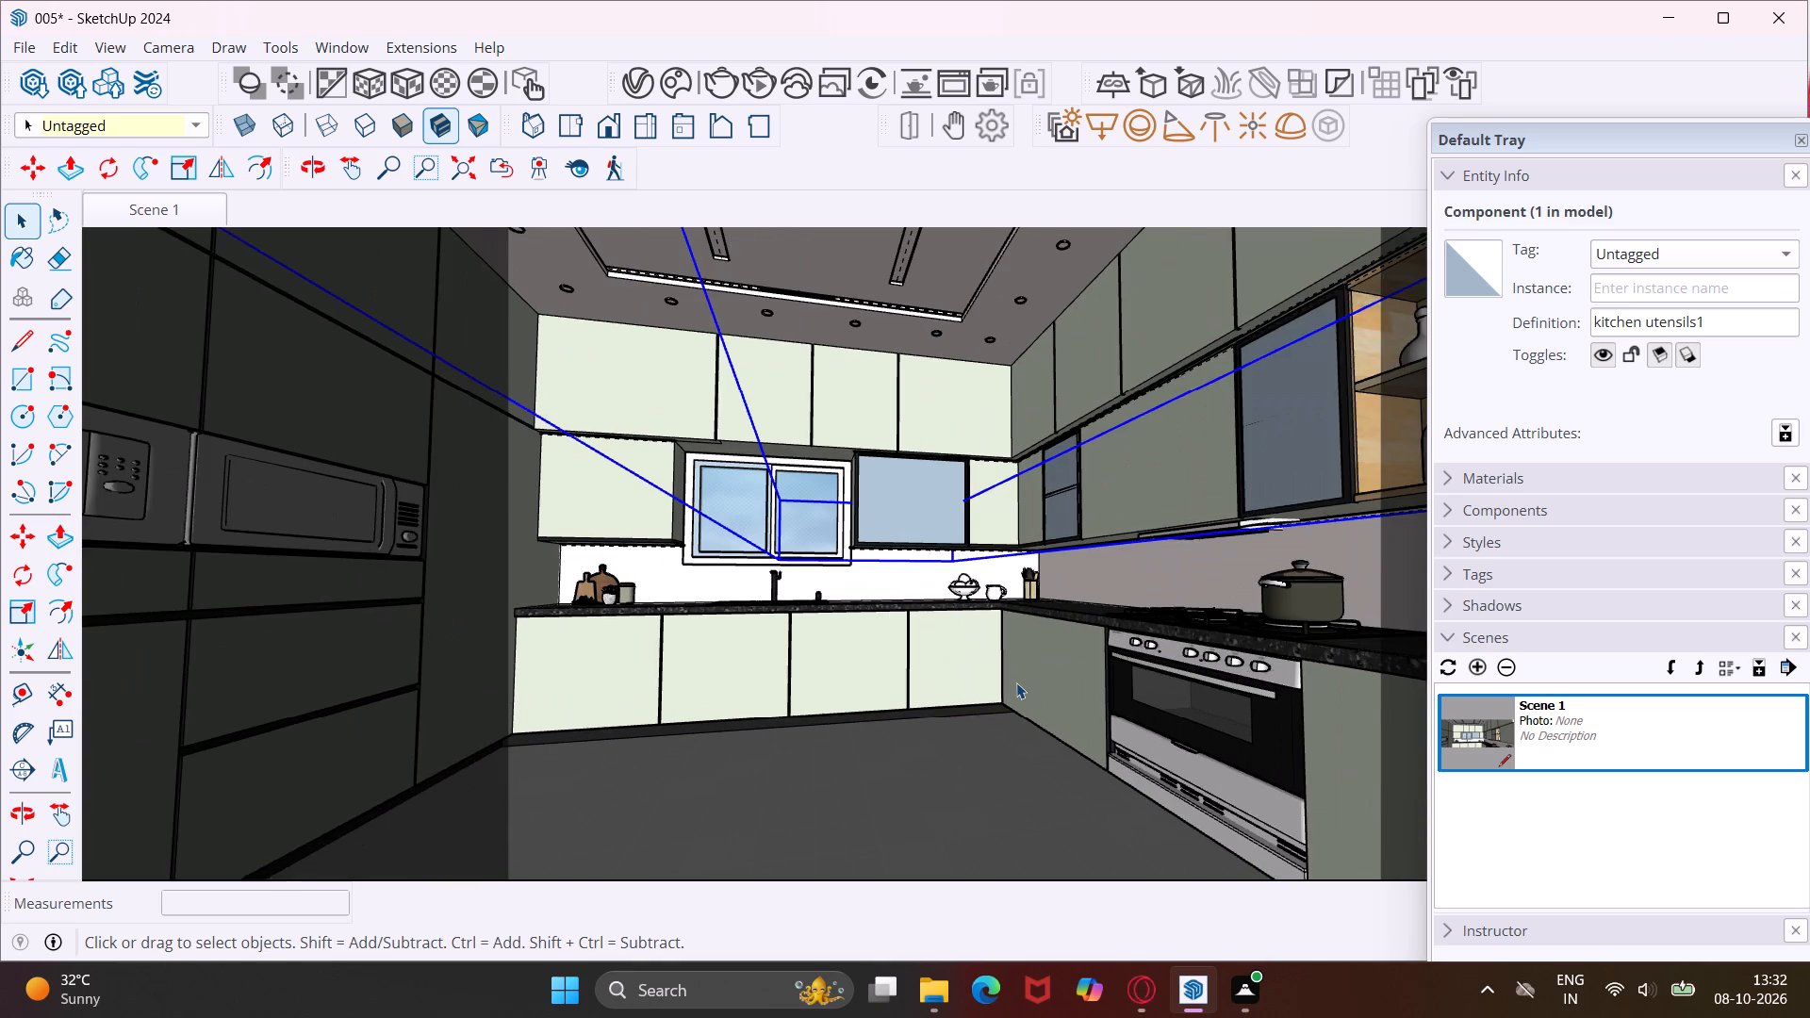
scroll(1016, 682, "down", 4)
middle_click_drag(1057, 687, 1034, 695)
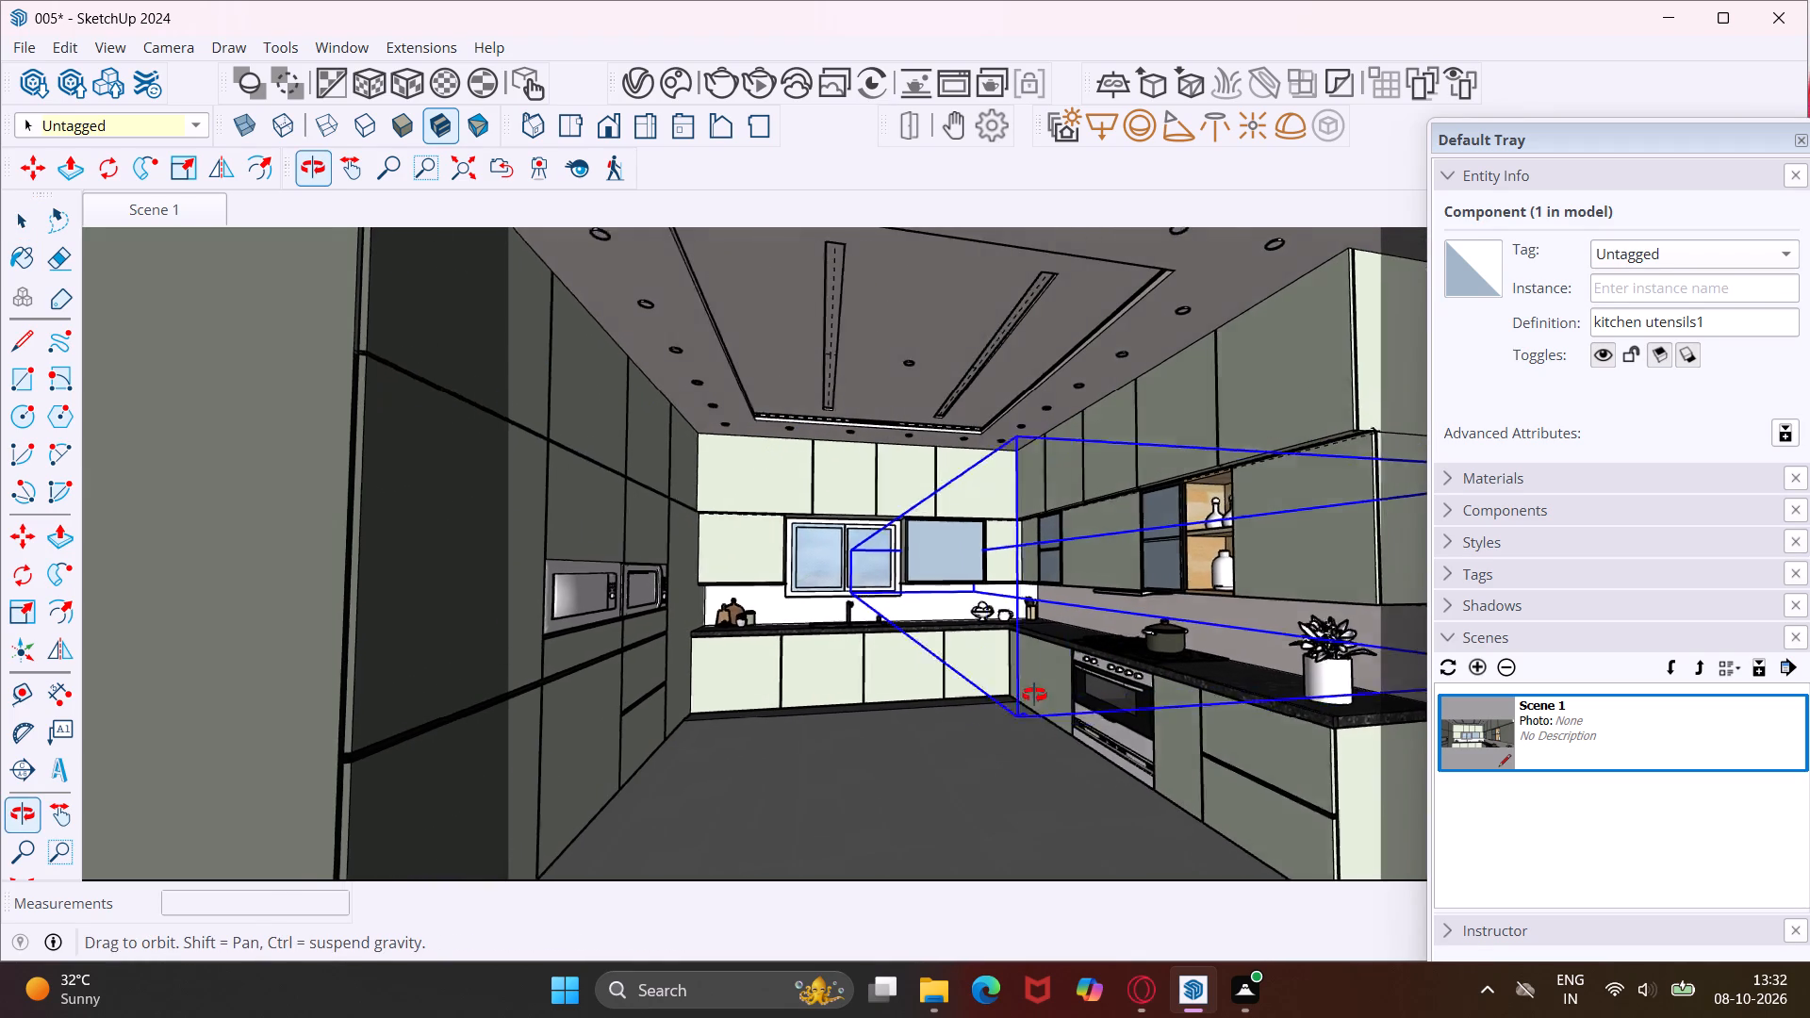
middle_click_drag(1034, 695, 1021, 698)
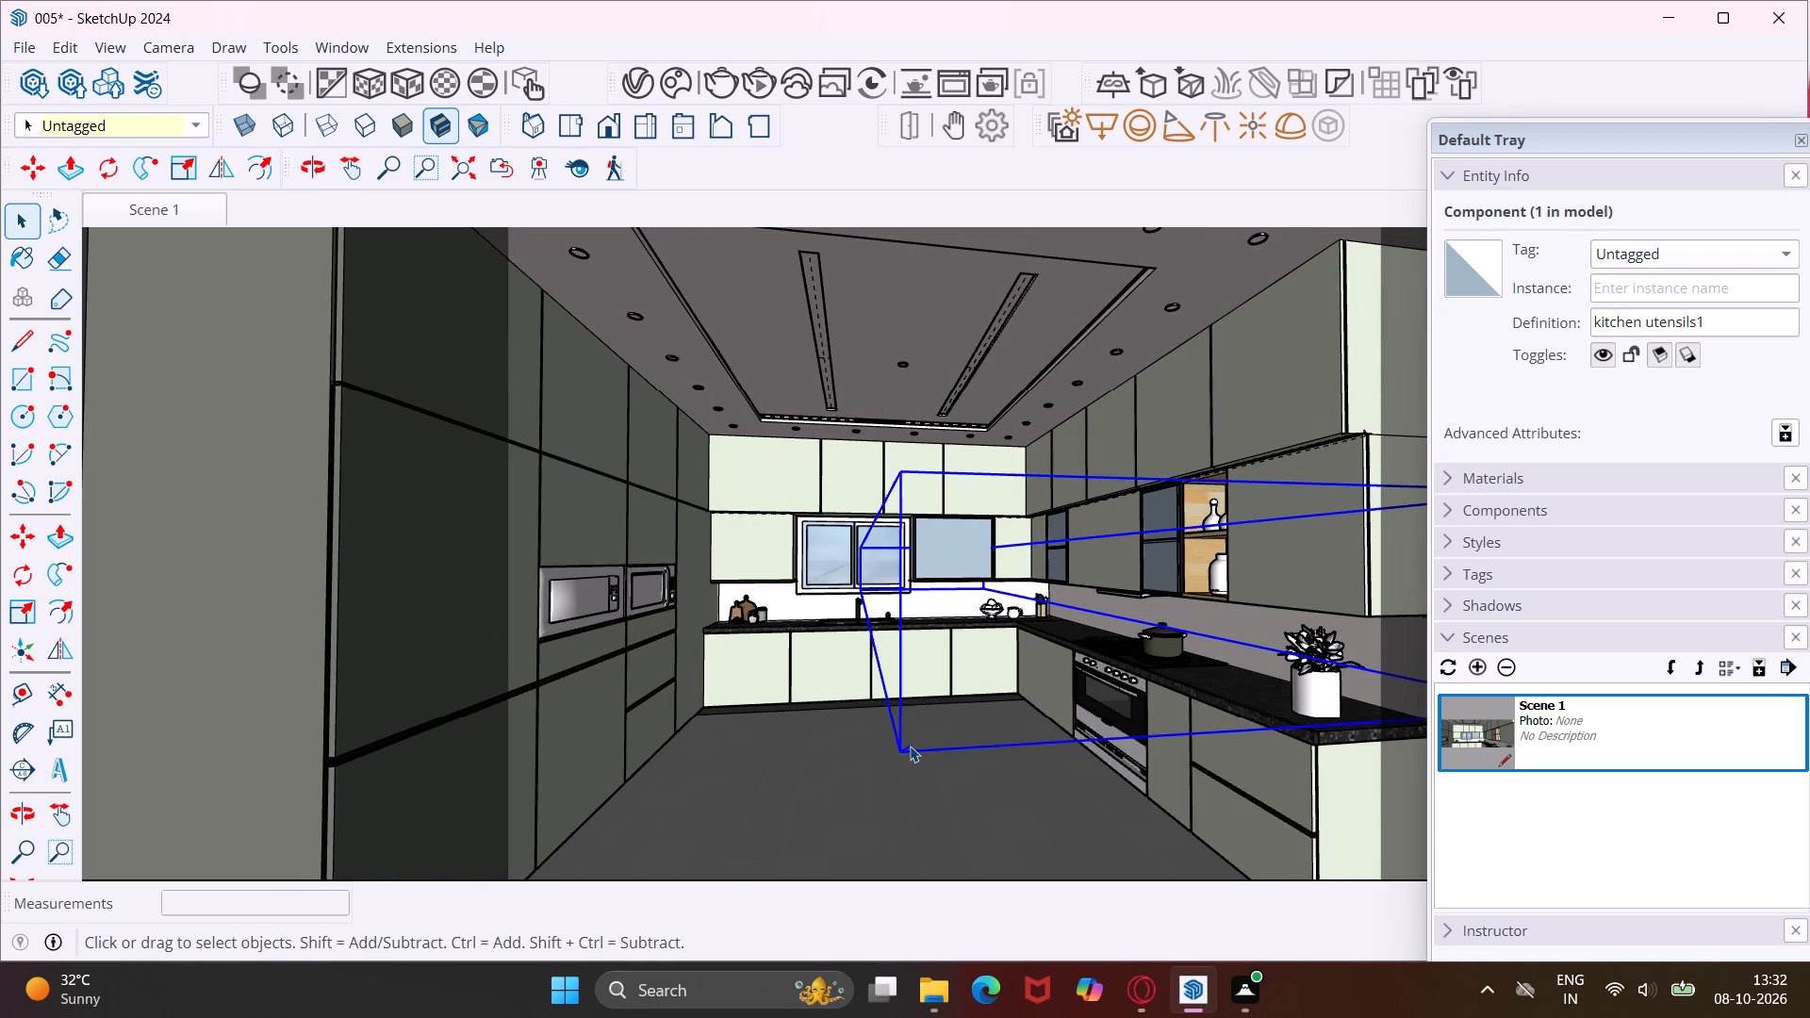
double_click(910, 746)
triple_click(908, 751)
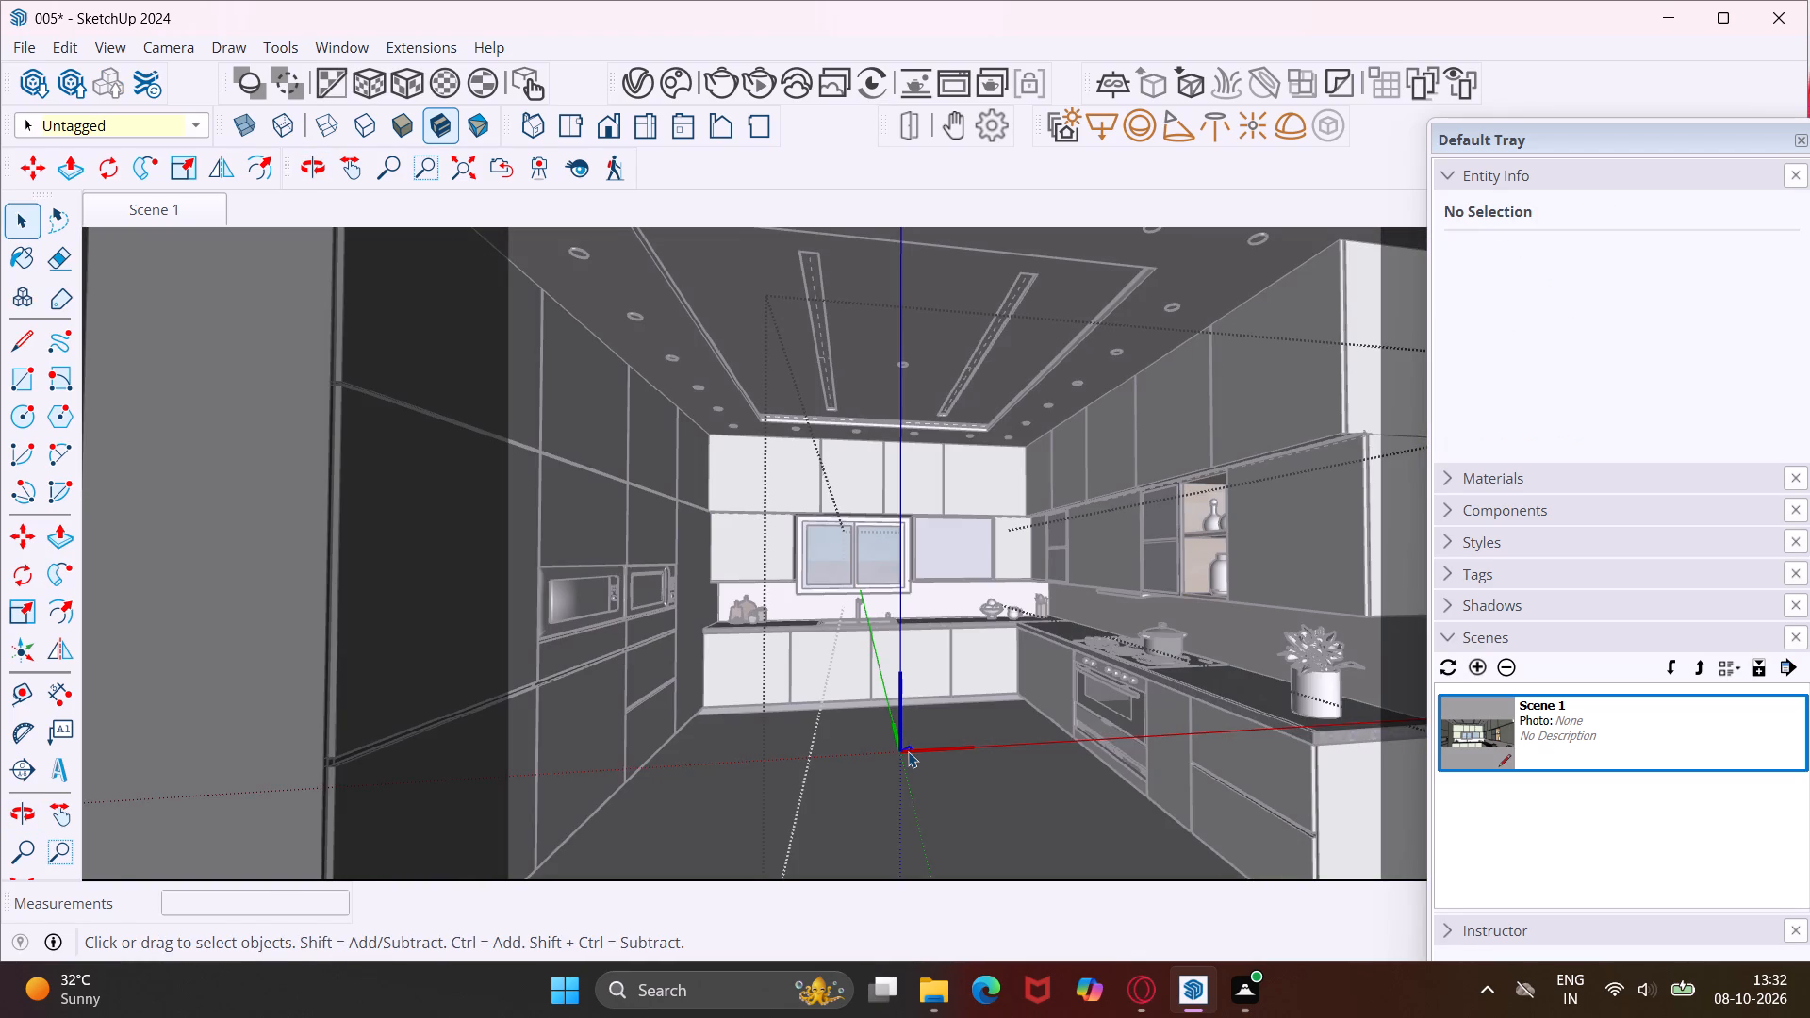
Delete the three stray edges at the kitchen utensils1 component's origin and leave the component.
scroll(906, 747, "up", 5)
double_click(906, 747)
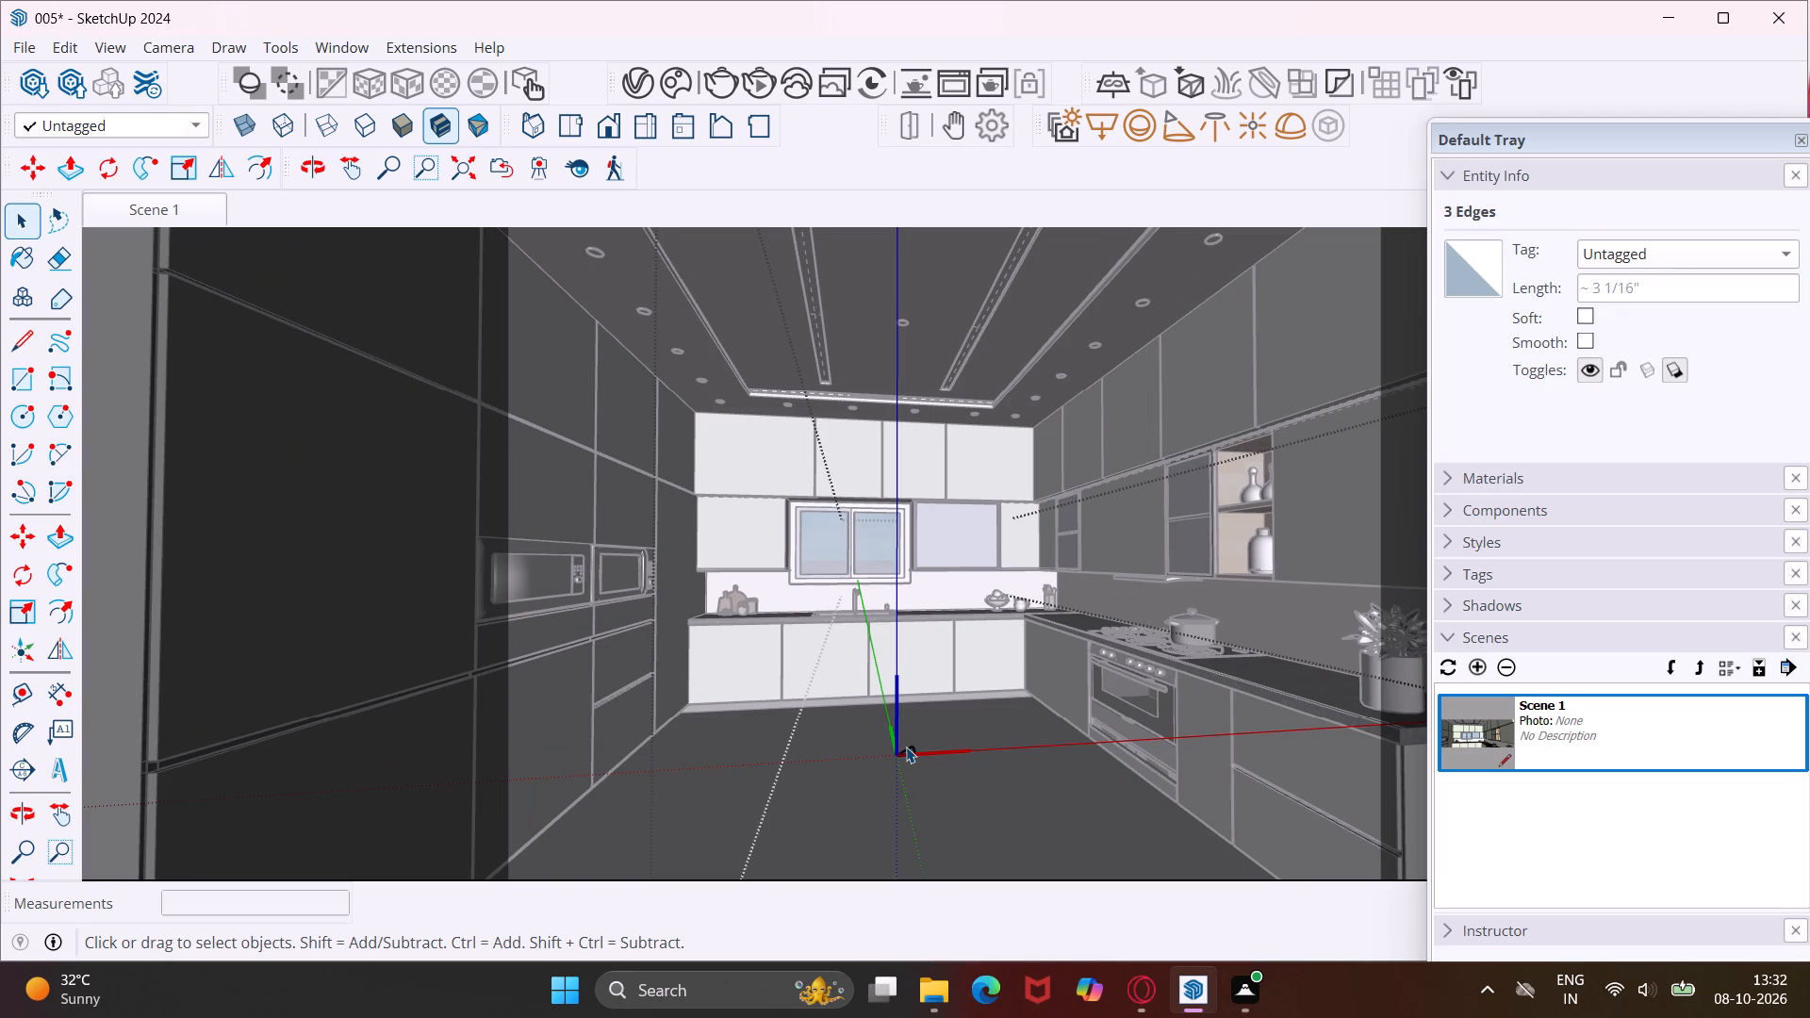
left_click(912, 750)
left_click_drag(929, 740, 888, 764)
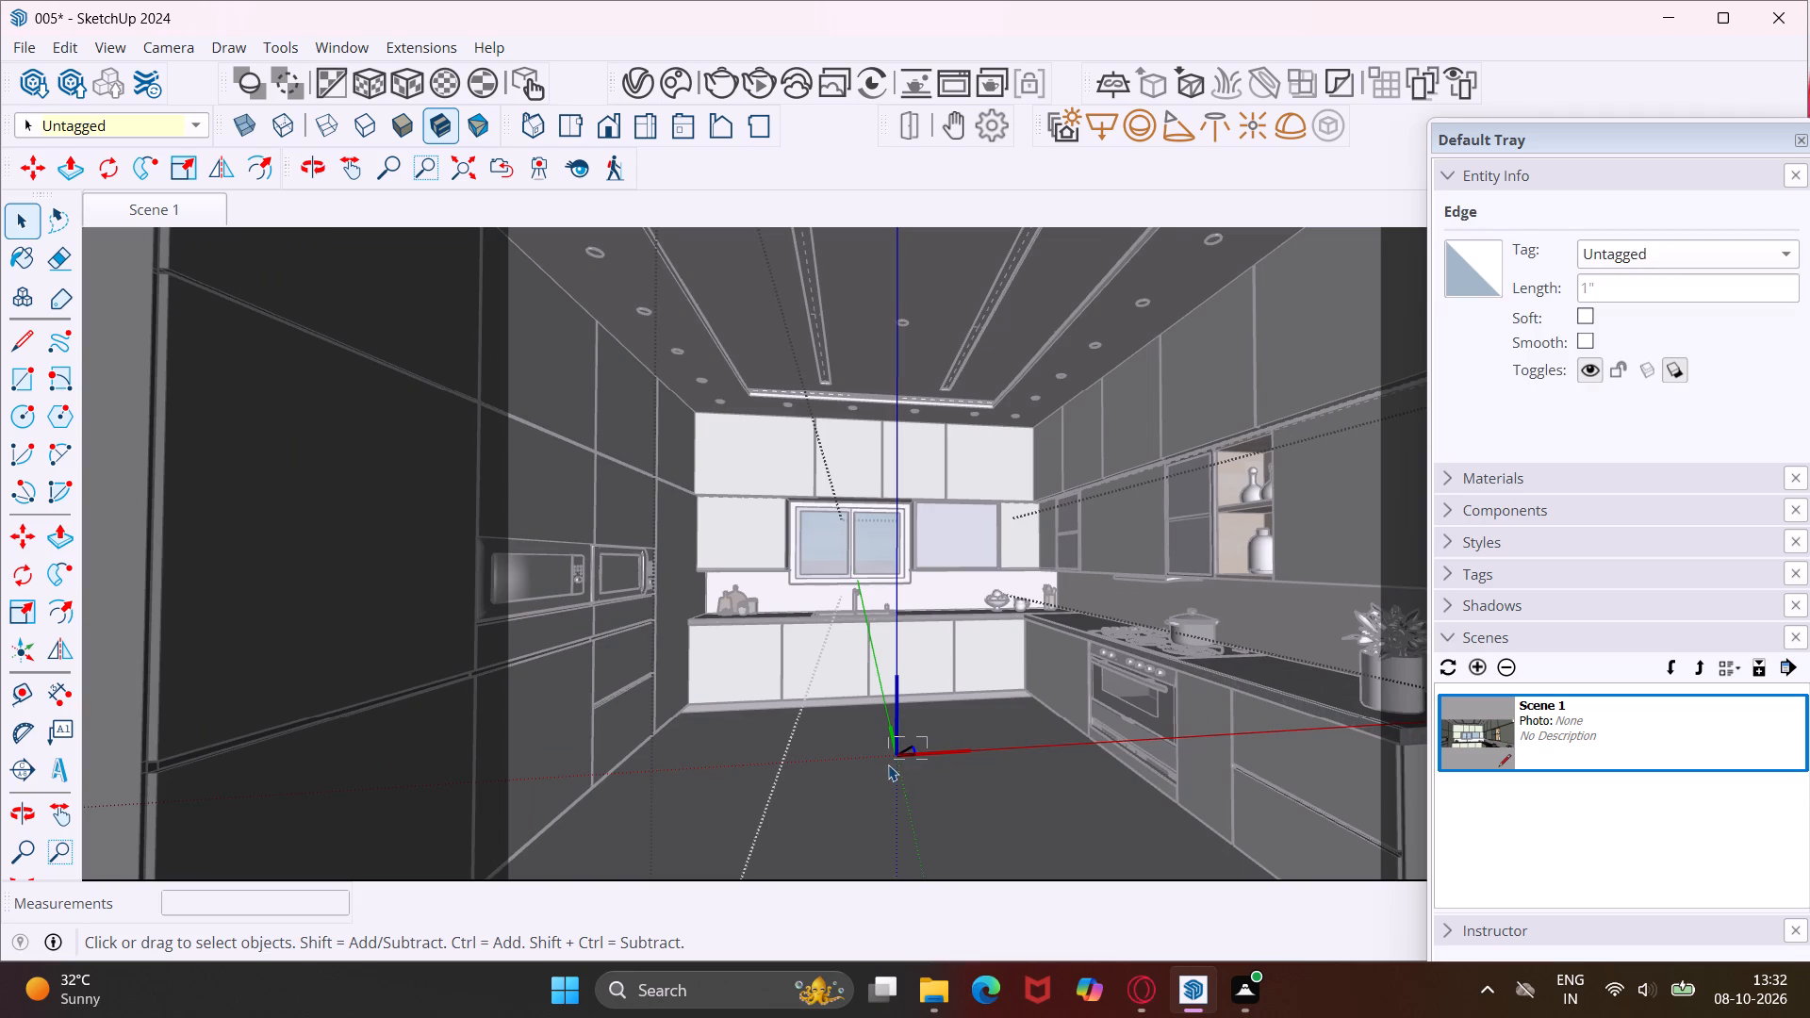
left_click_drag(888, 764, 887, 765)
key("Delete")
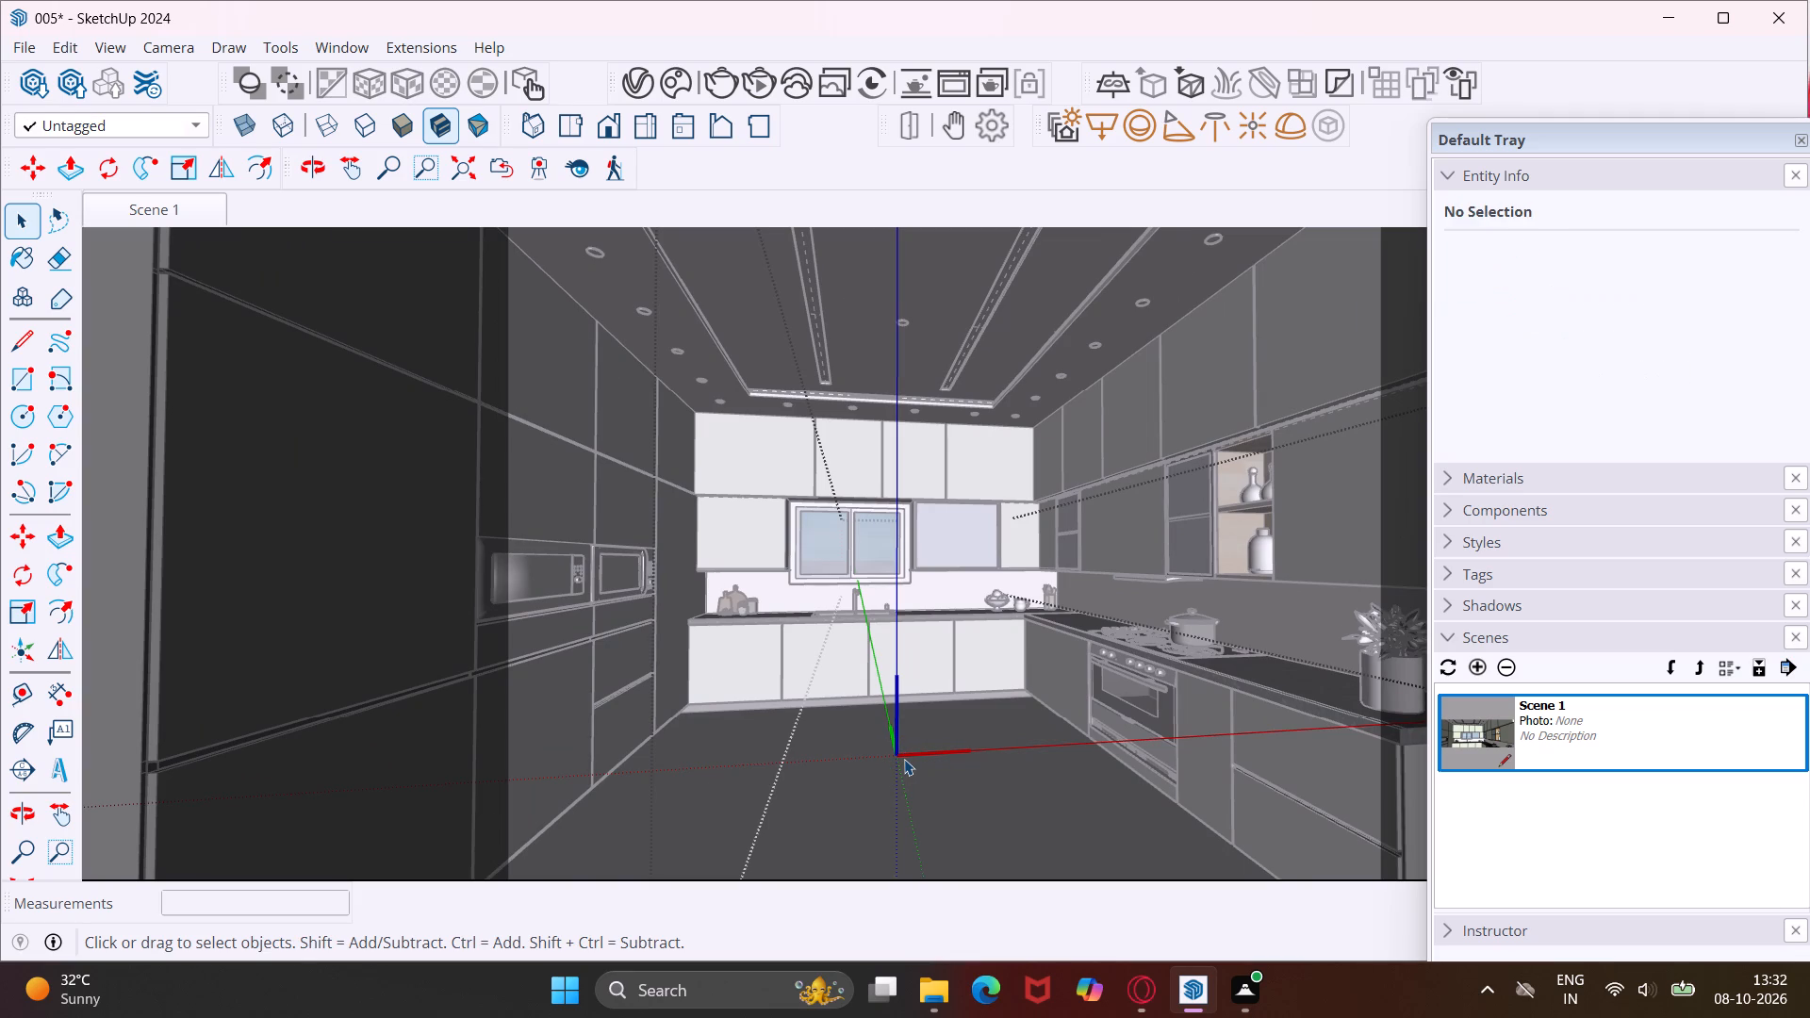
left_click(866, 785)
triple_click(859, 790)
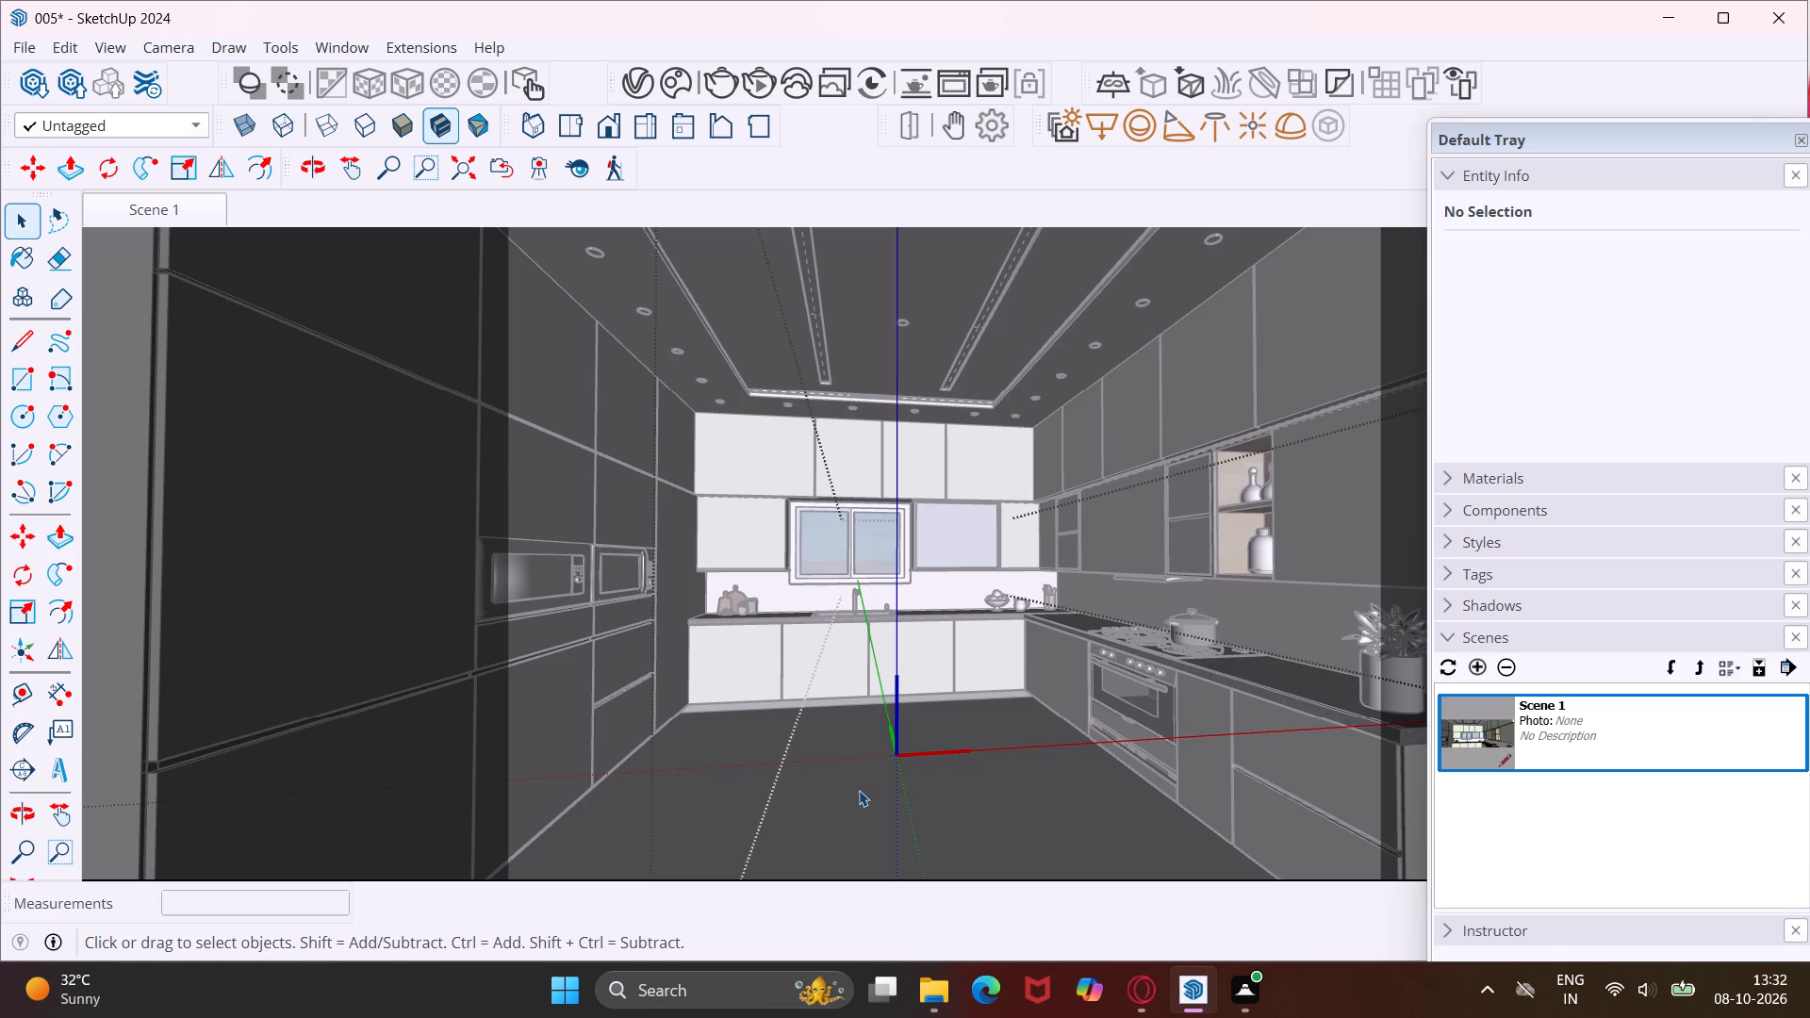
triple_click(859, 790)
left_click(859, 790)
key("Escape")
key("space")
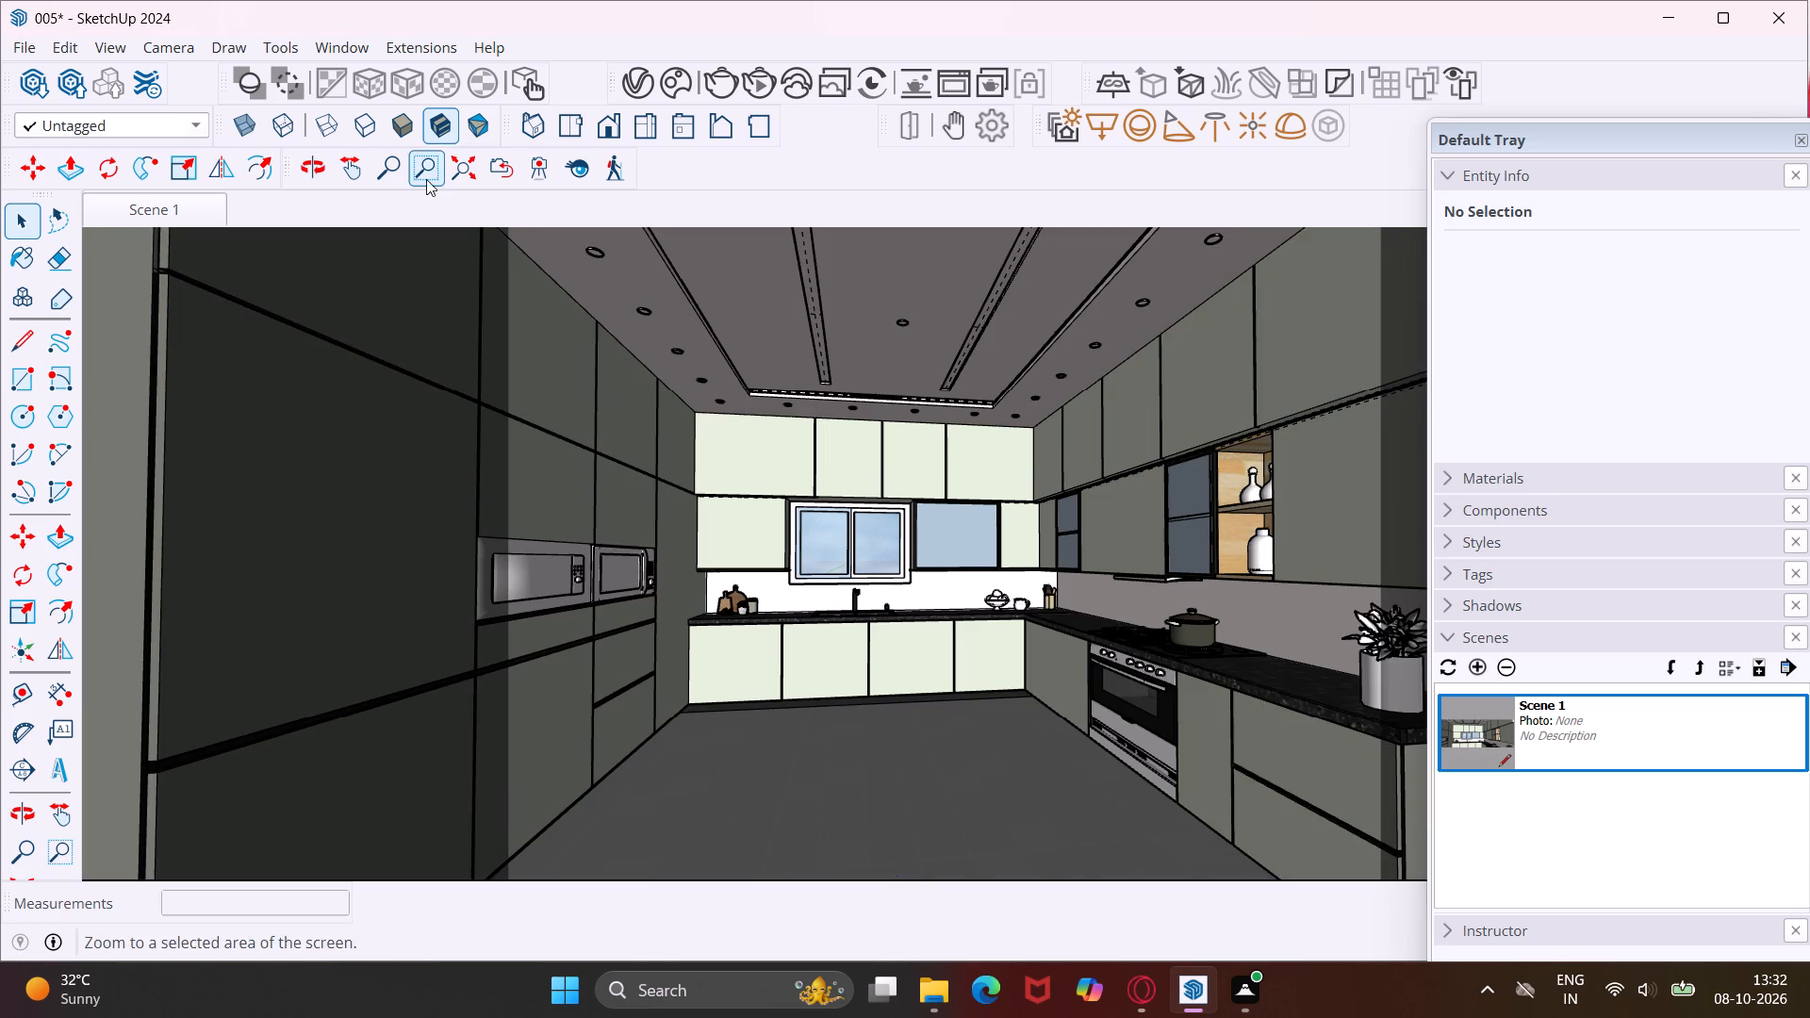
Frame the kitchen interior straight on from its open end, including both cabinet runs, the ceiling and the counter plant.
left_click(361, 175)
left_click_drag(783, 781, 824, 773)
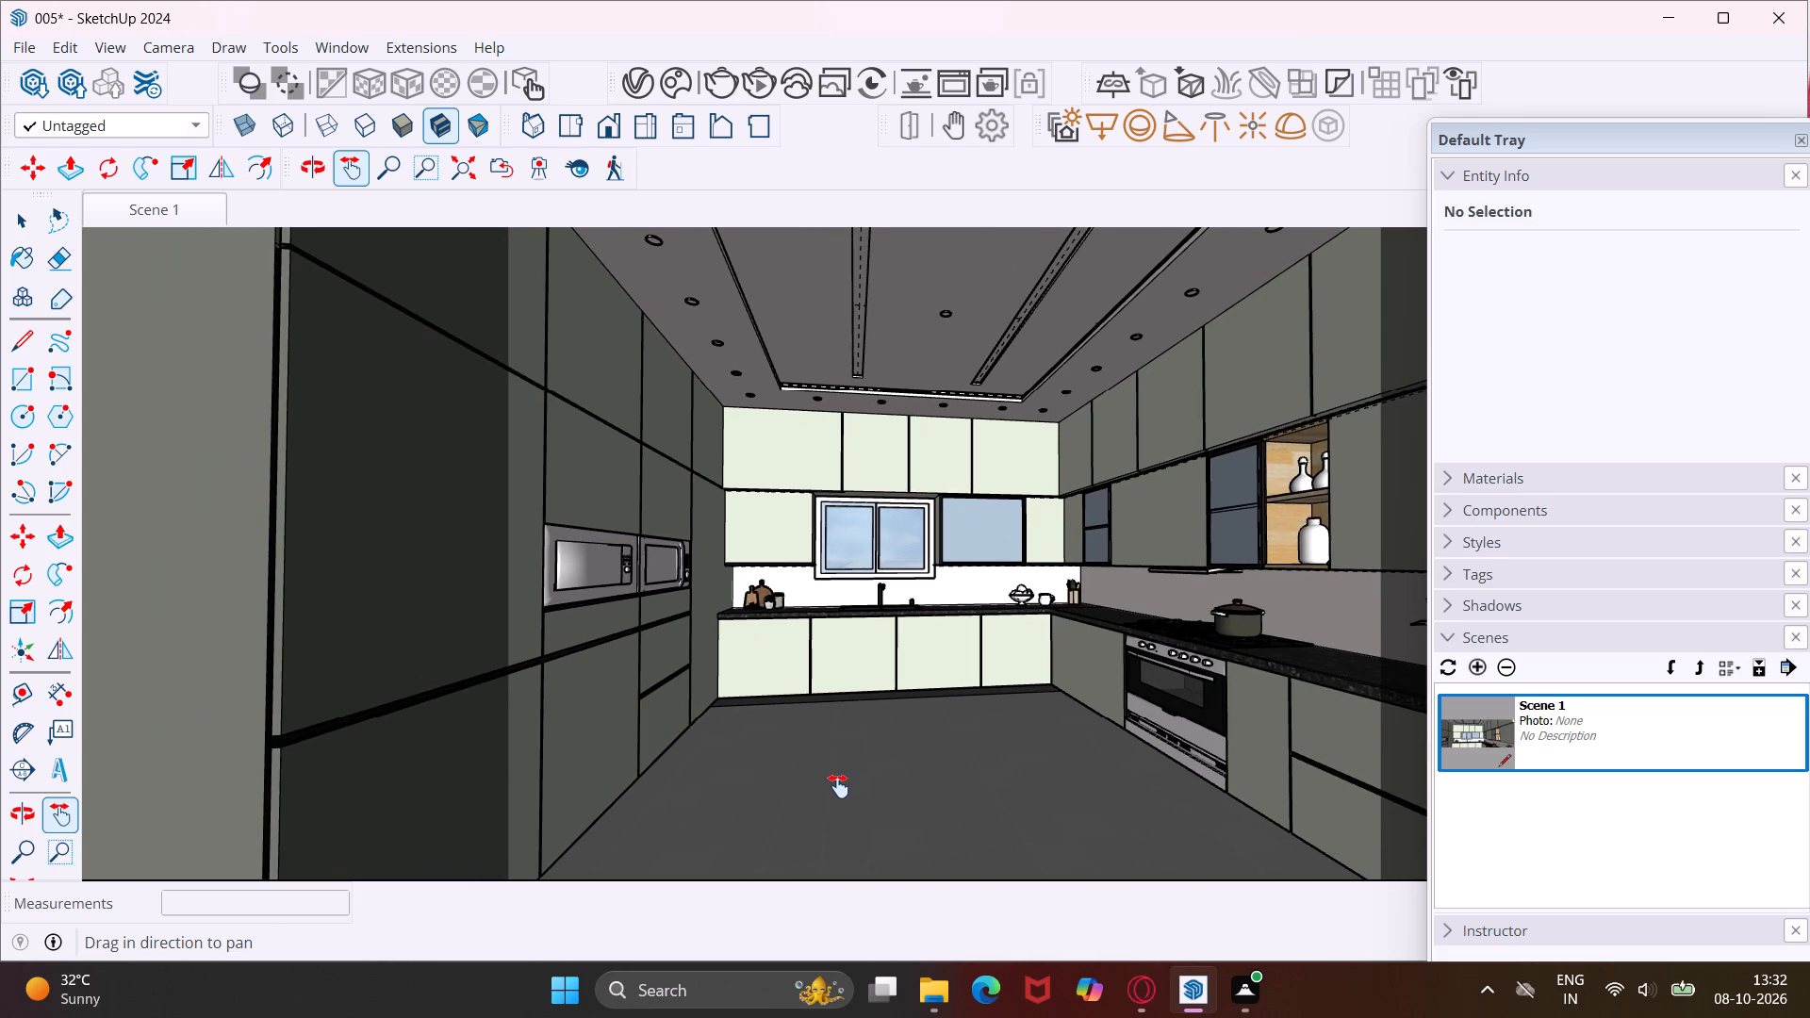
left_click_drag(836, 786, 853, 763)
middle_click_drag(853, 763, 831, 794)
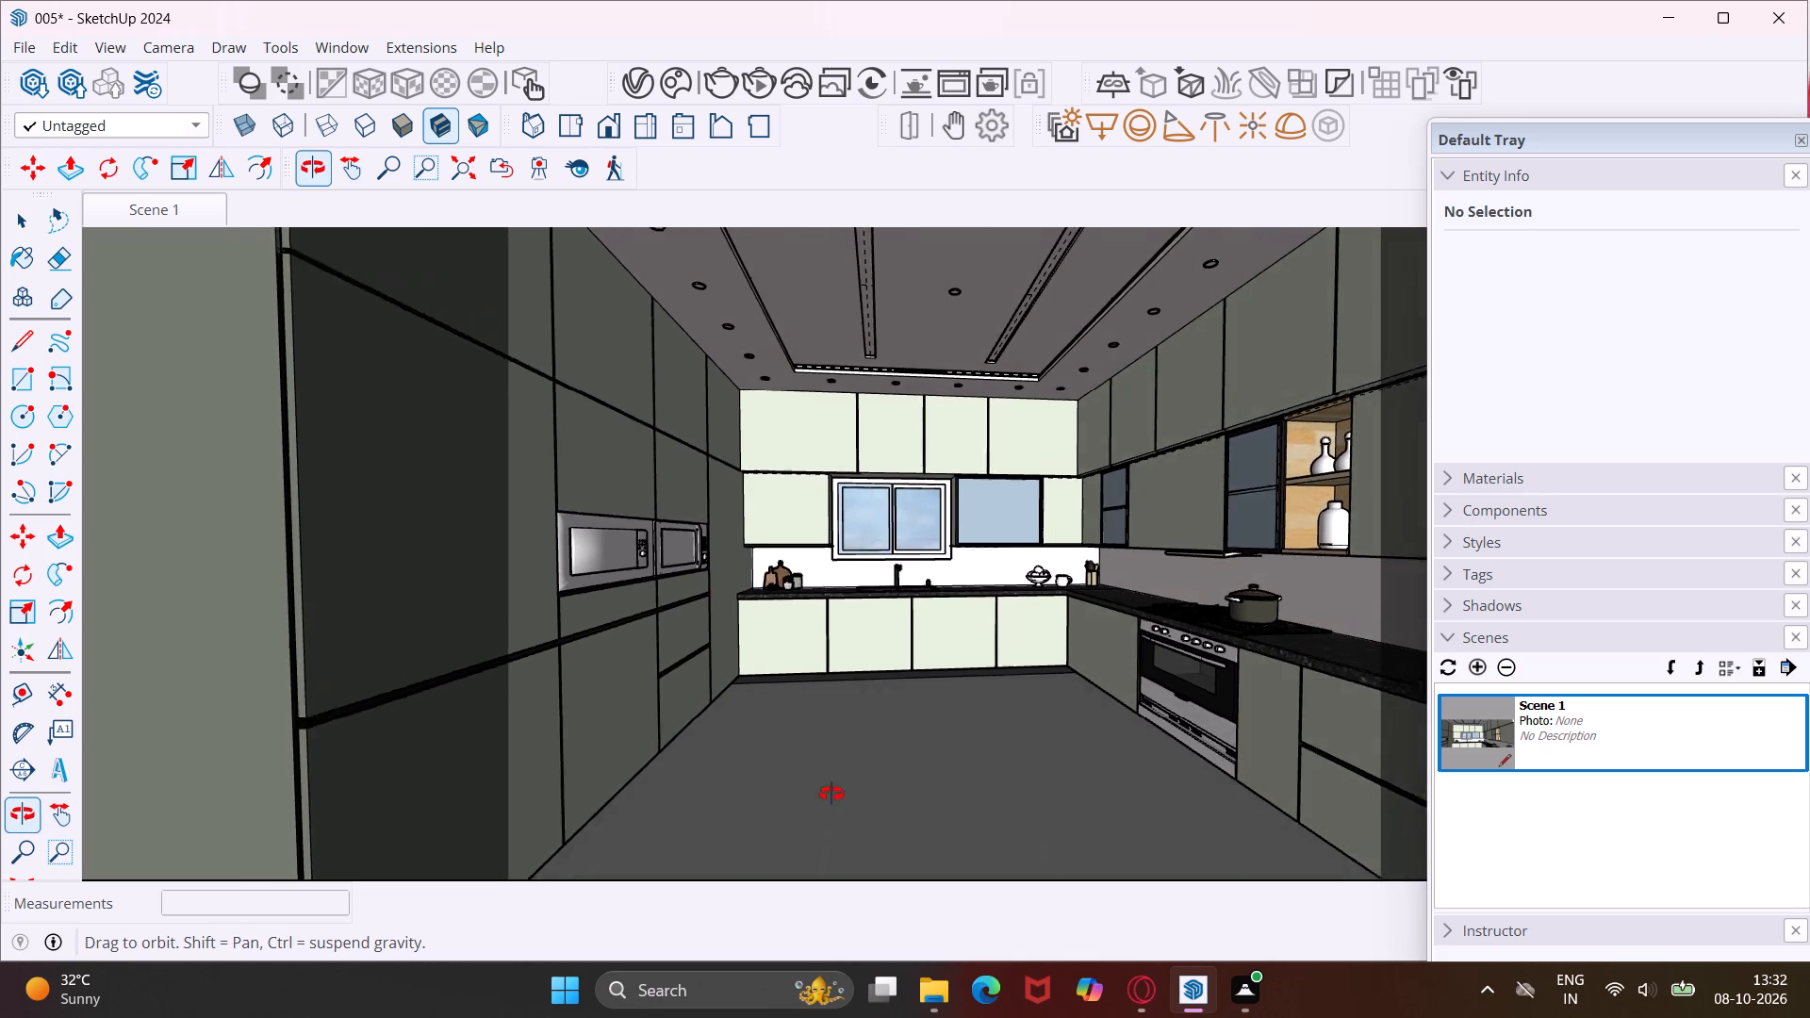
middle_click_drag(831, 794, 837, 813)
left_click_drag(831, 818, 862, 806)
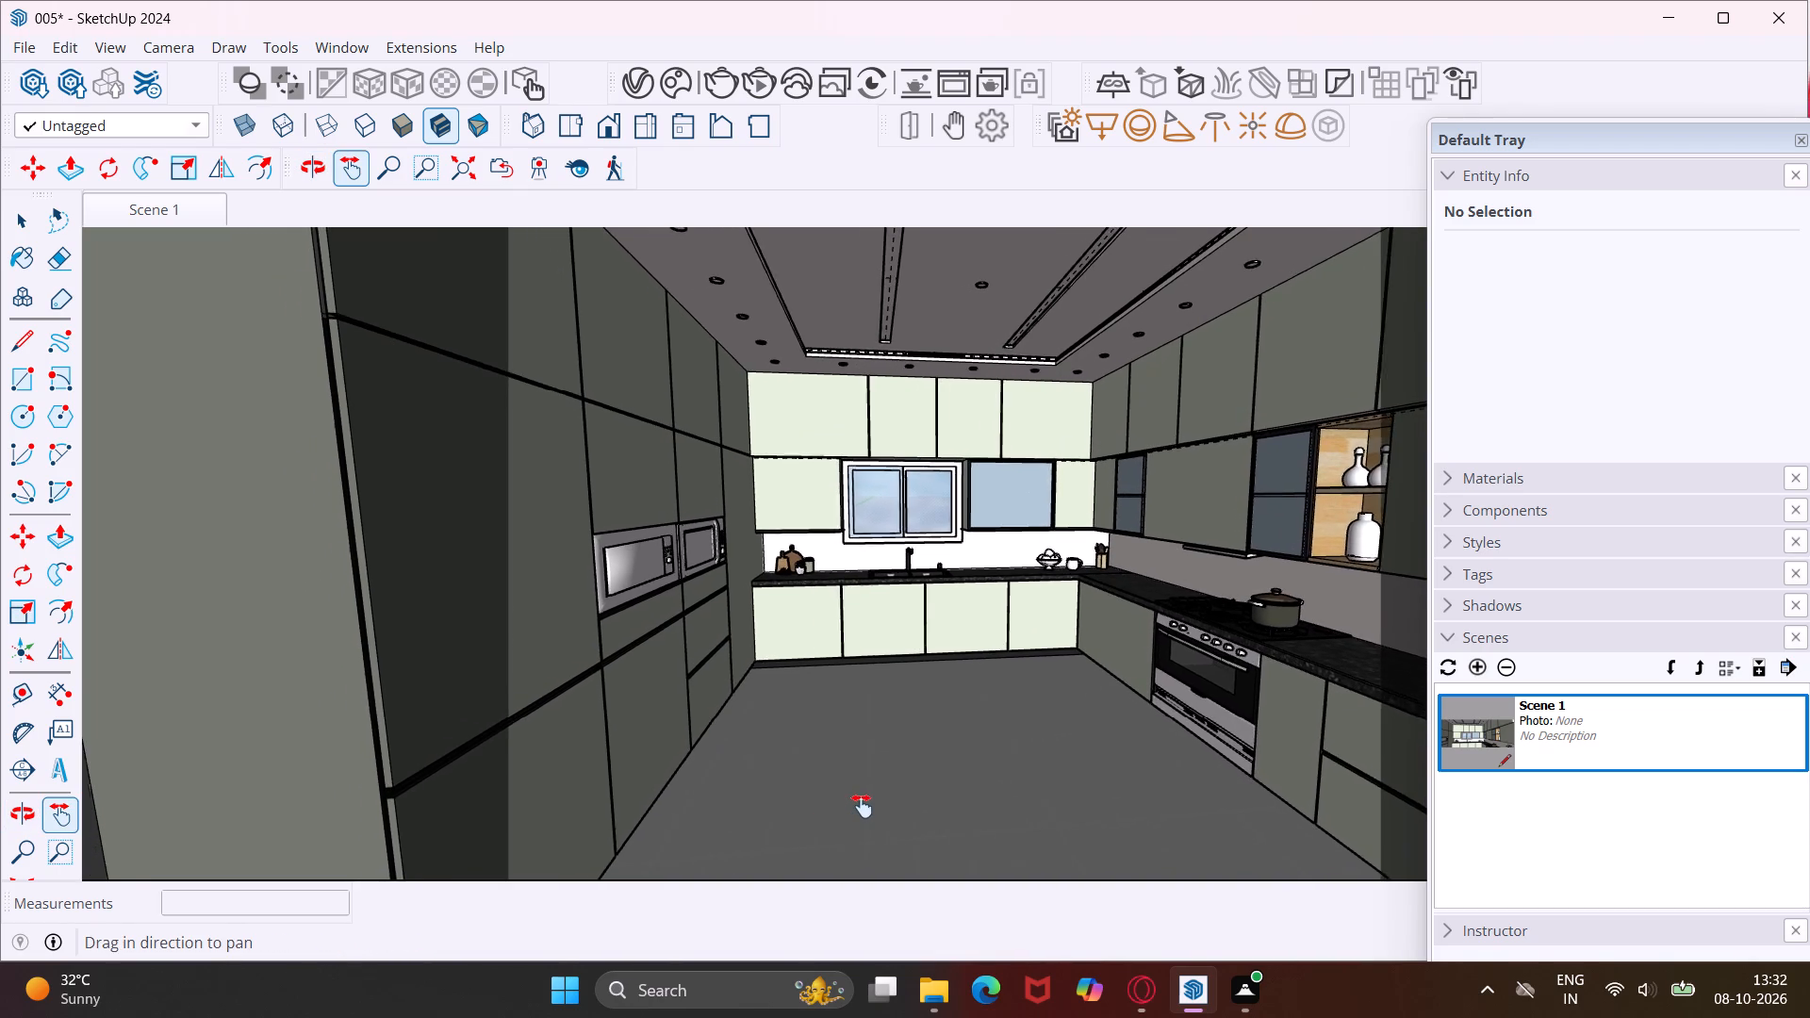
left_click_drag(862, 806, 875, 803)
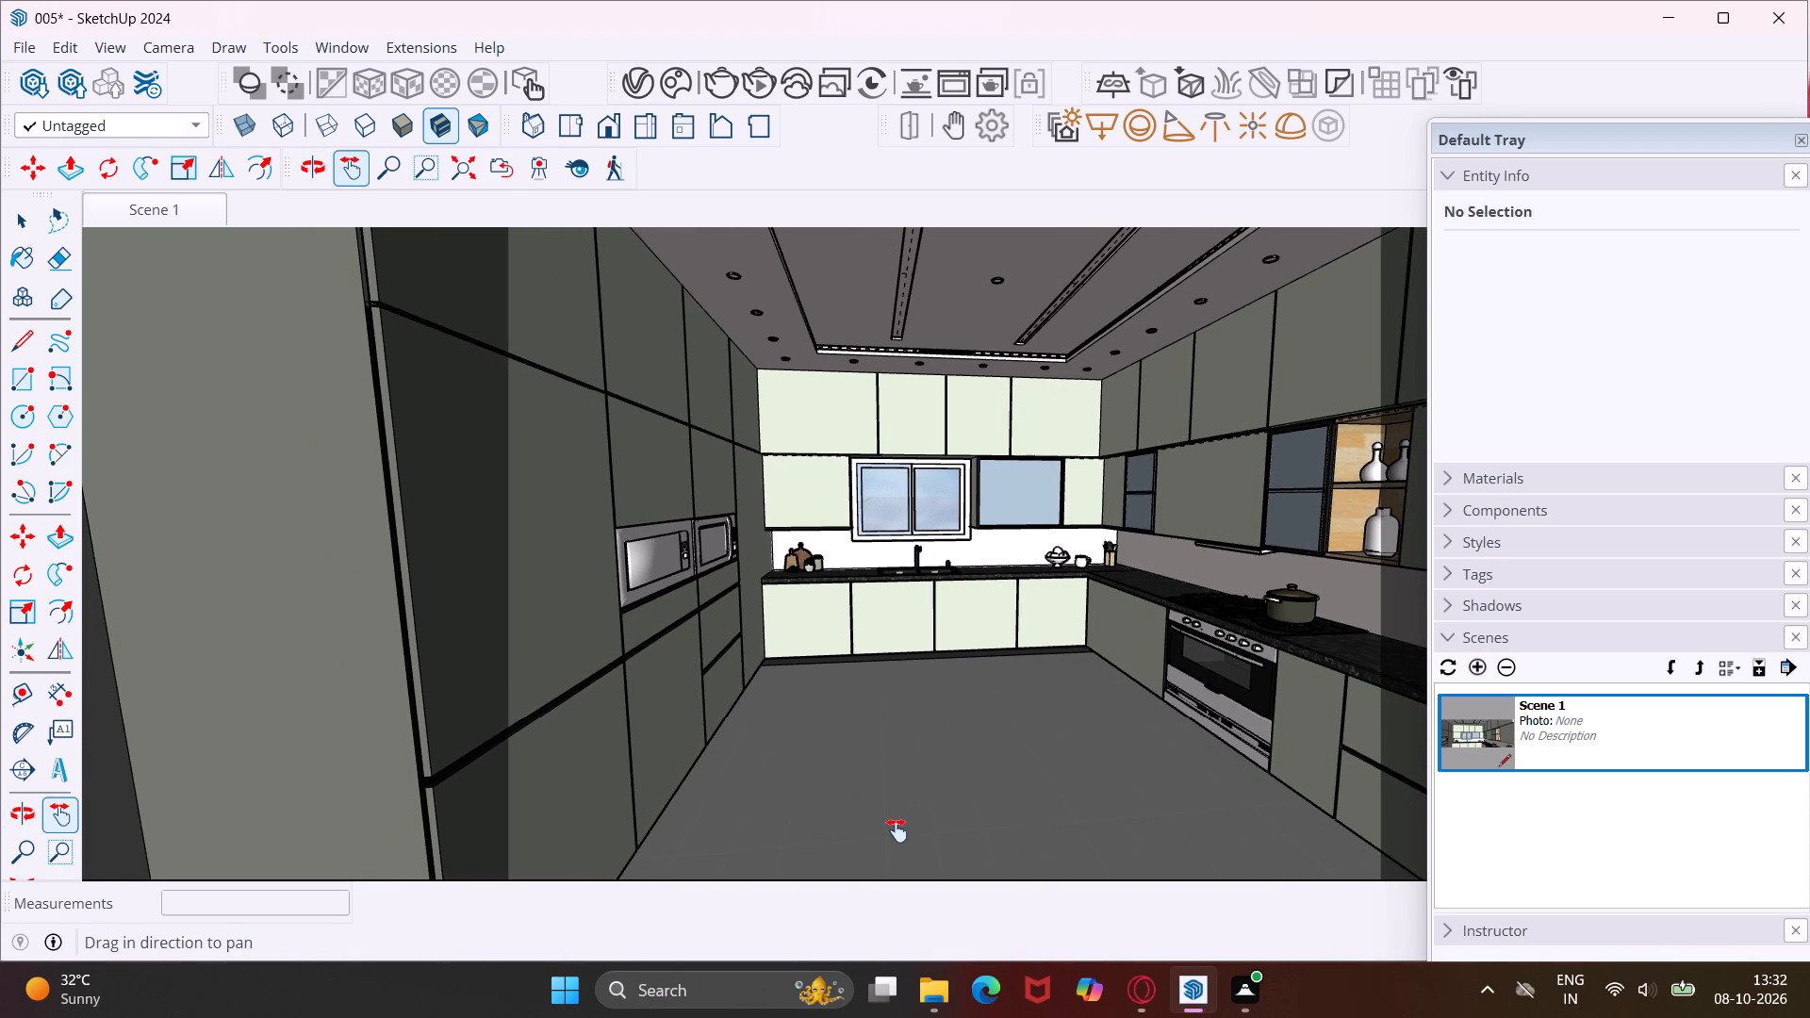
scroll(897, 830, "down", 1)
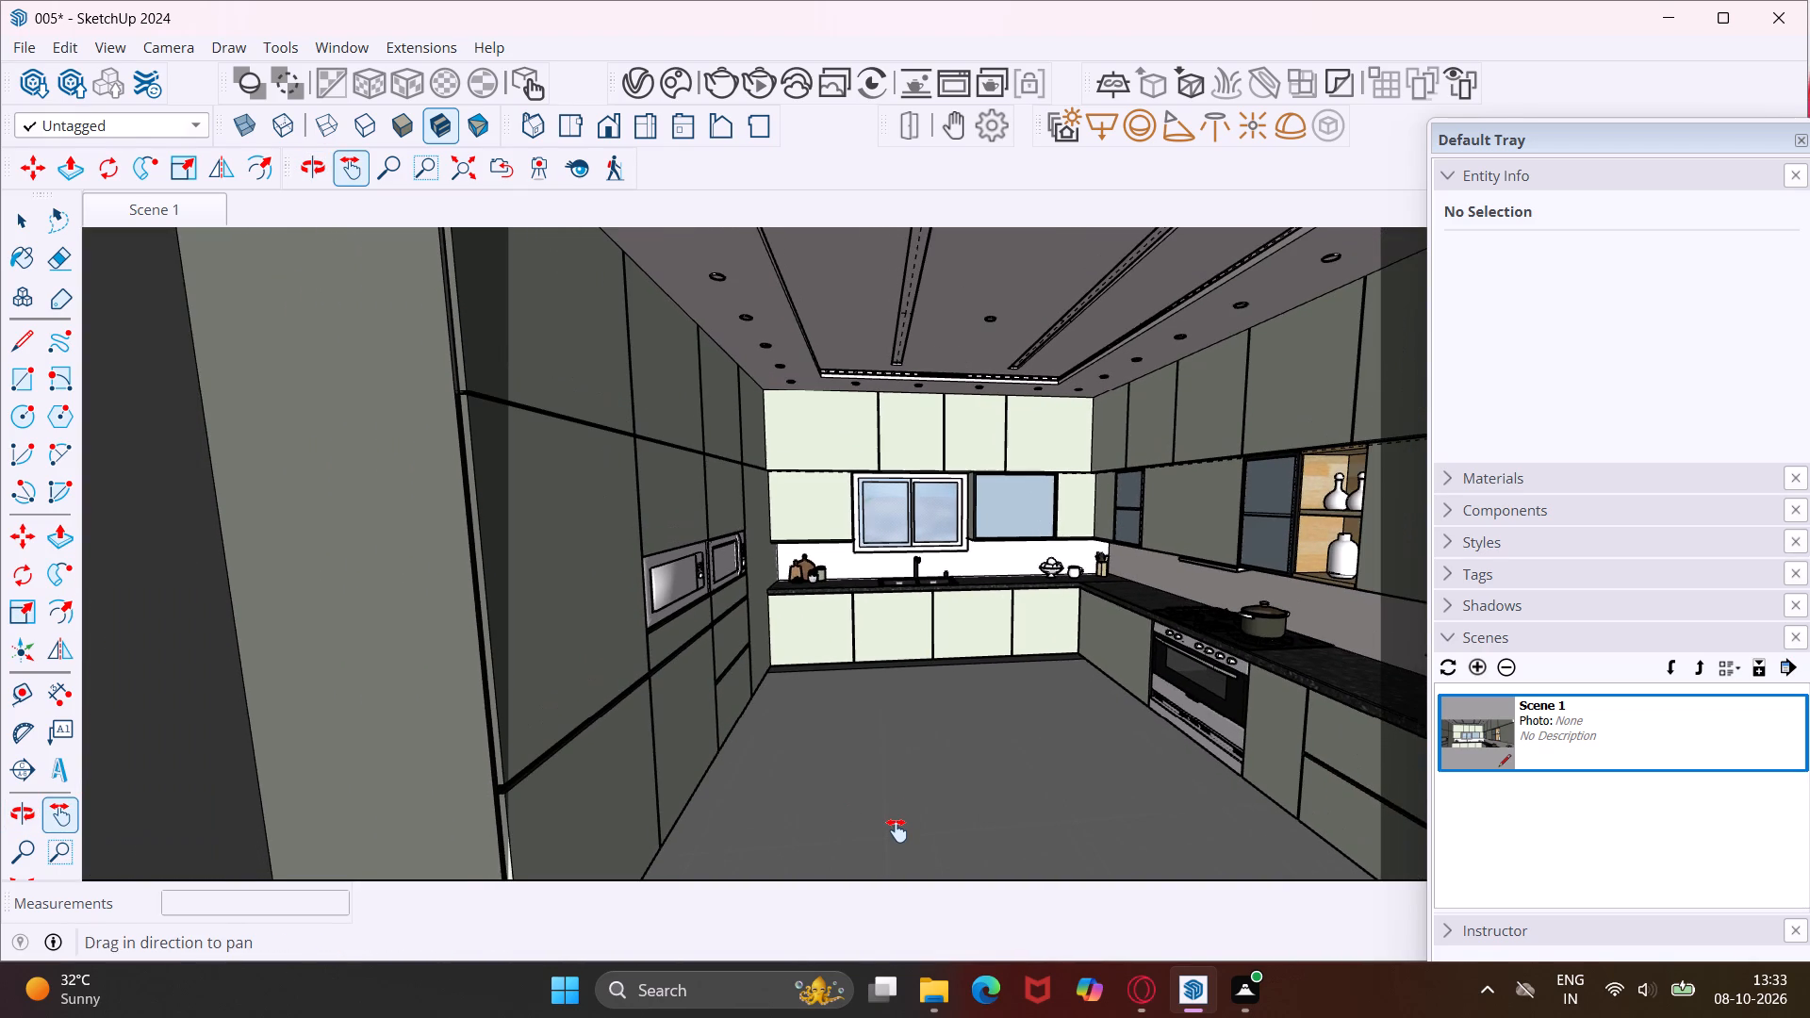
left_click(937, 825)
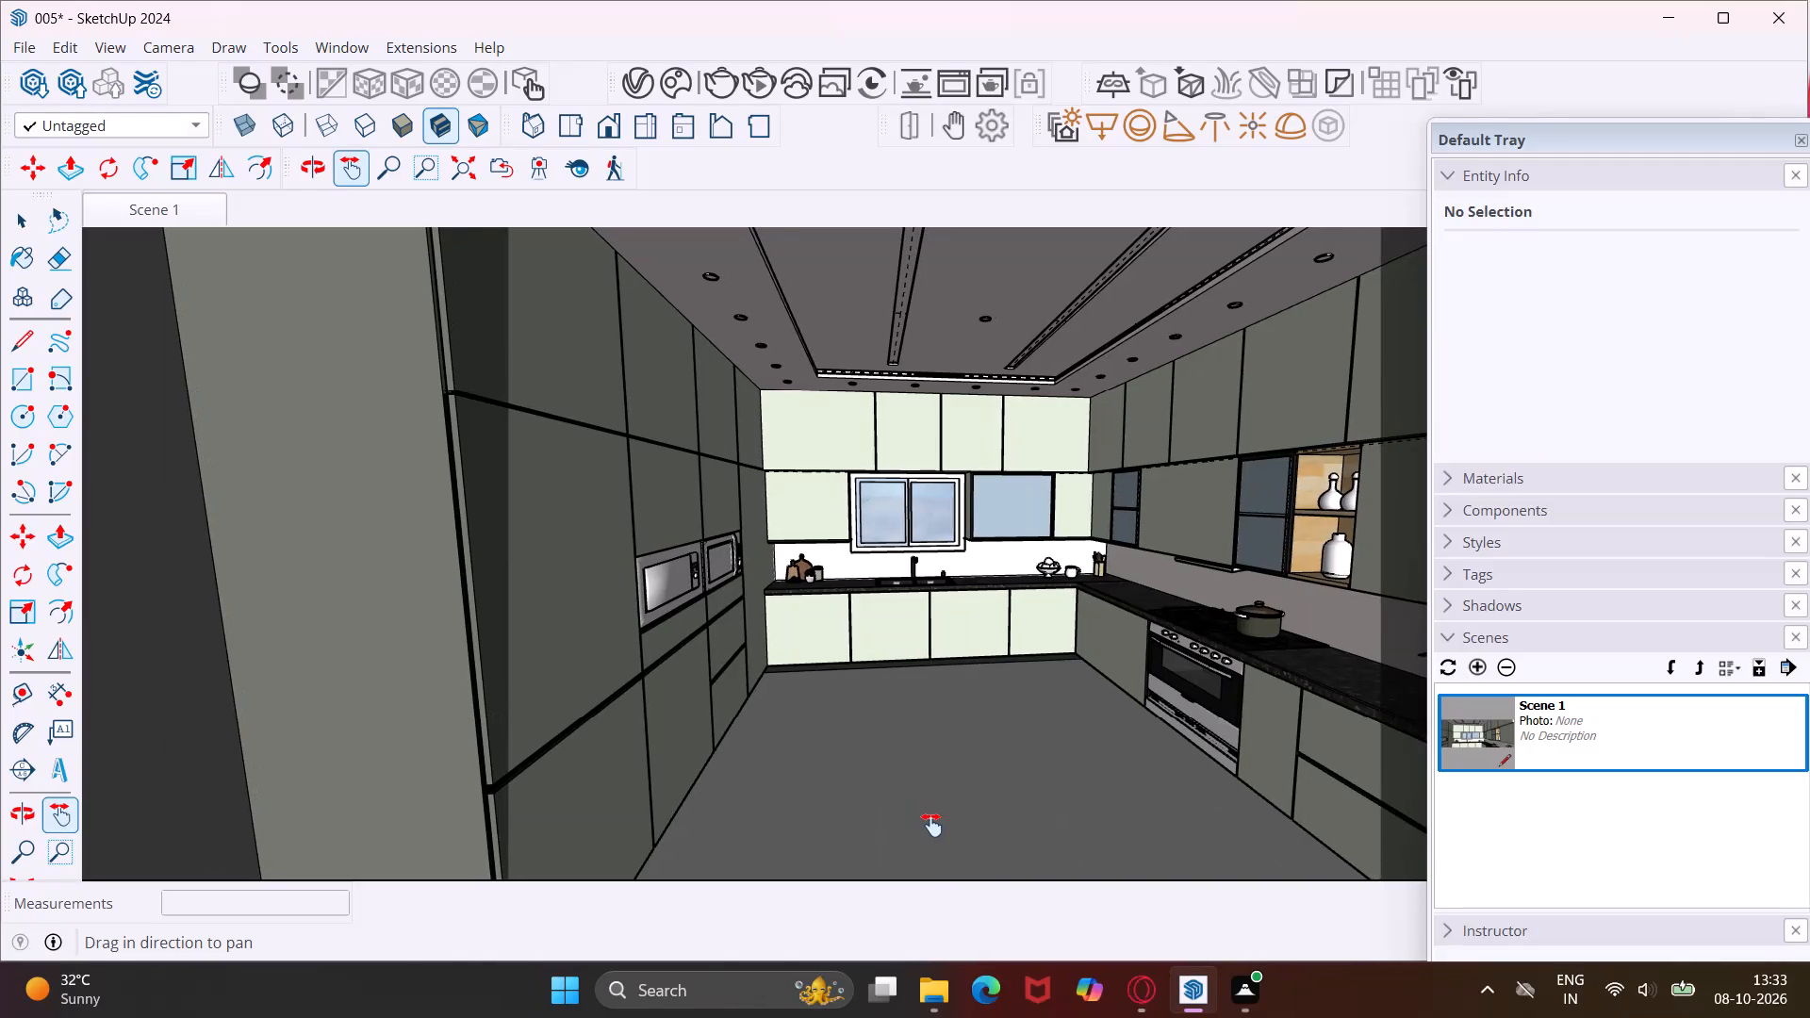
scroll(931, 825, "down", 1)
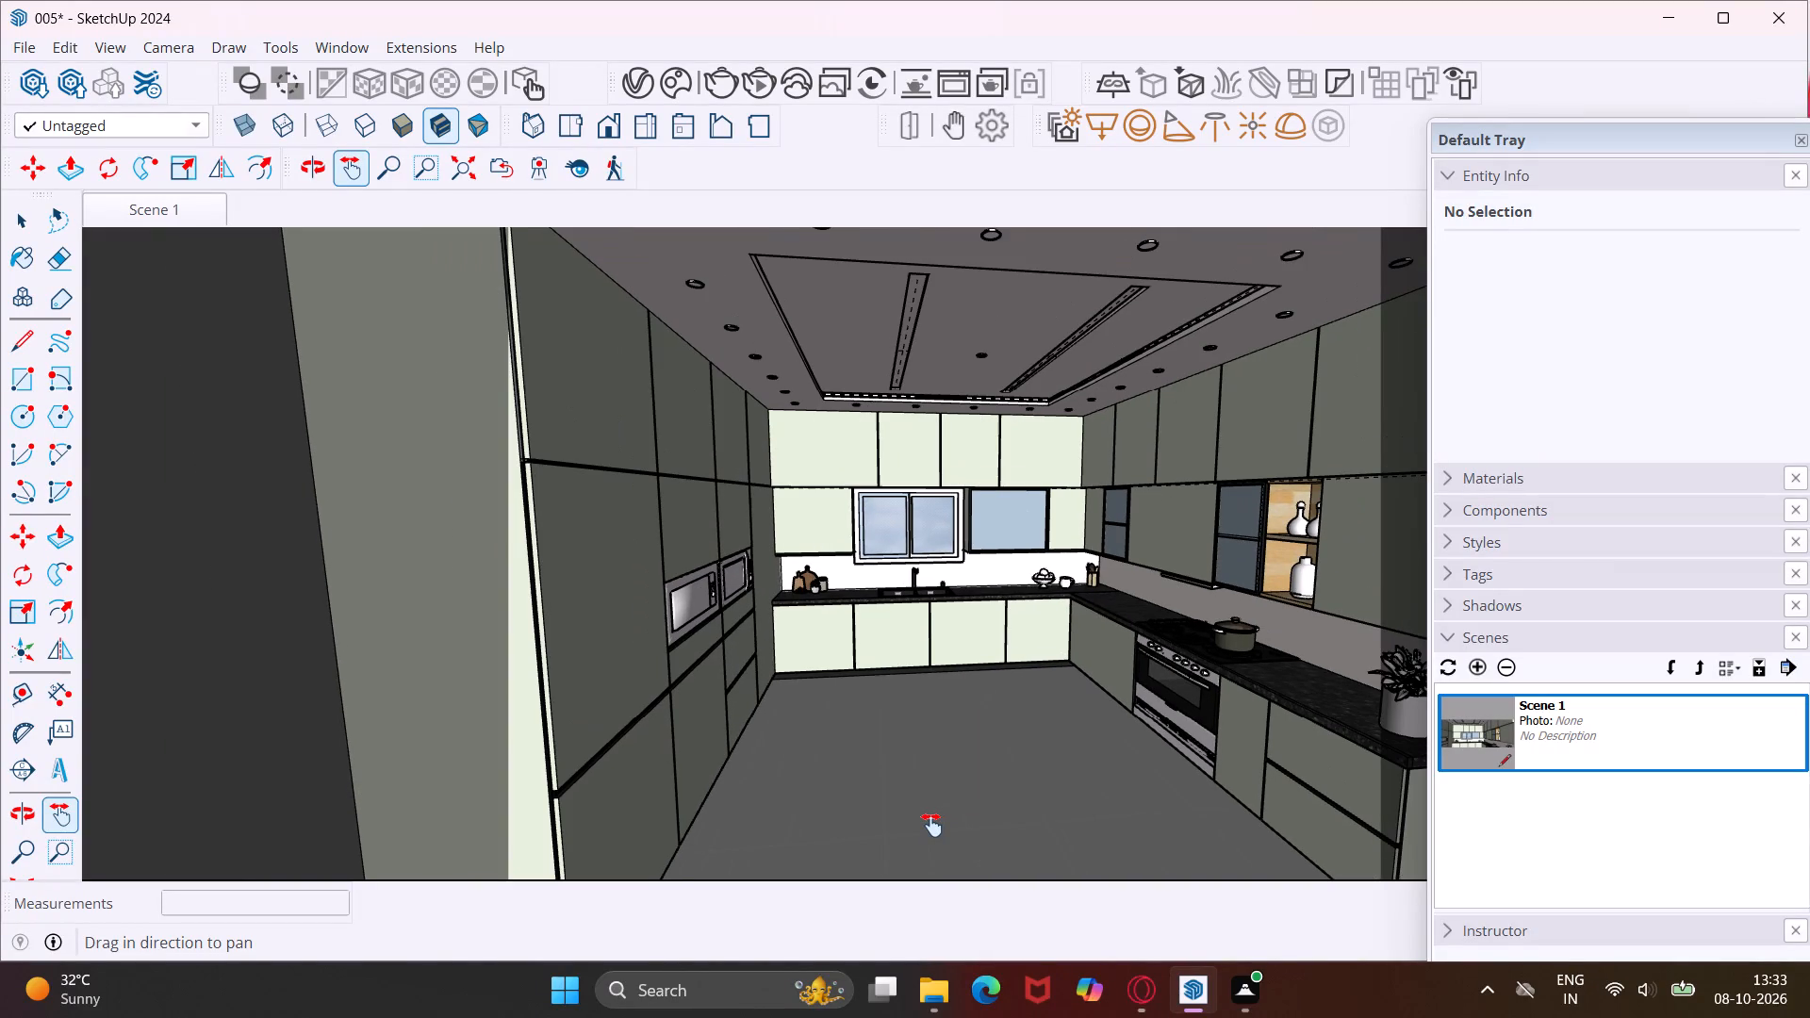
left_click_drag(931, 825, 925, 808)
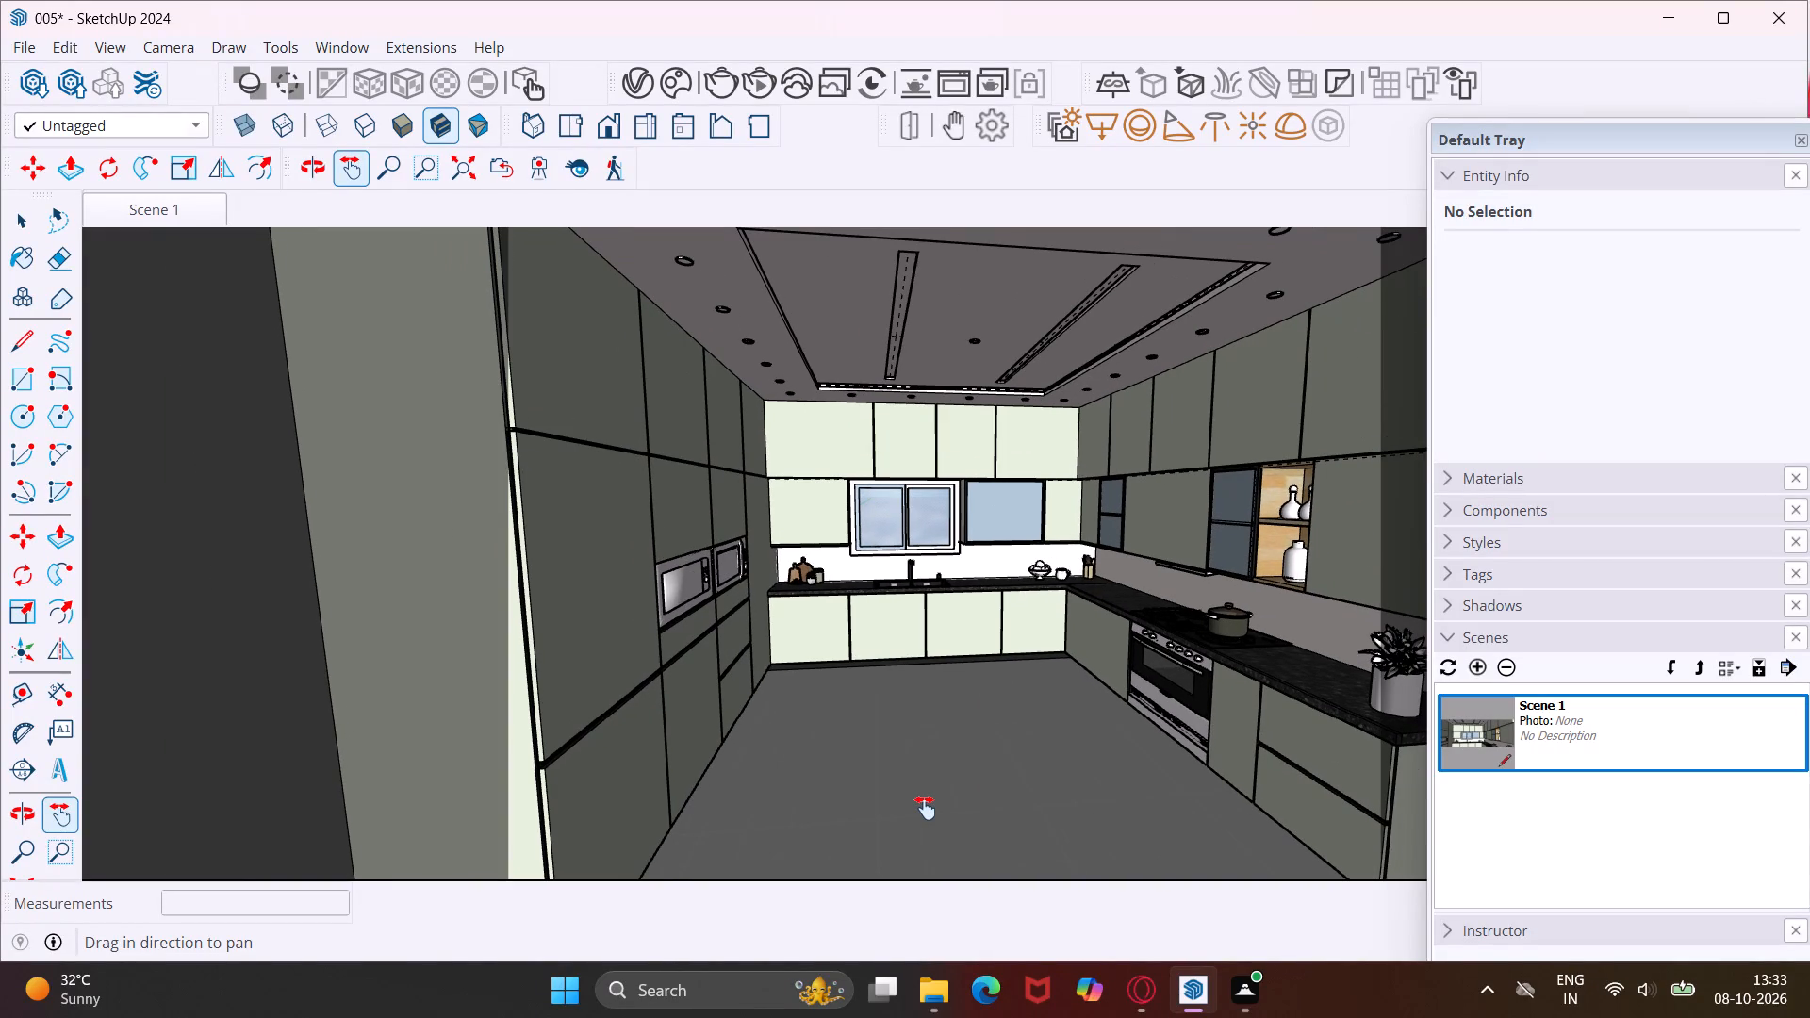
middle_click_drag(925, 808, 897, 812)
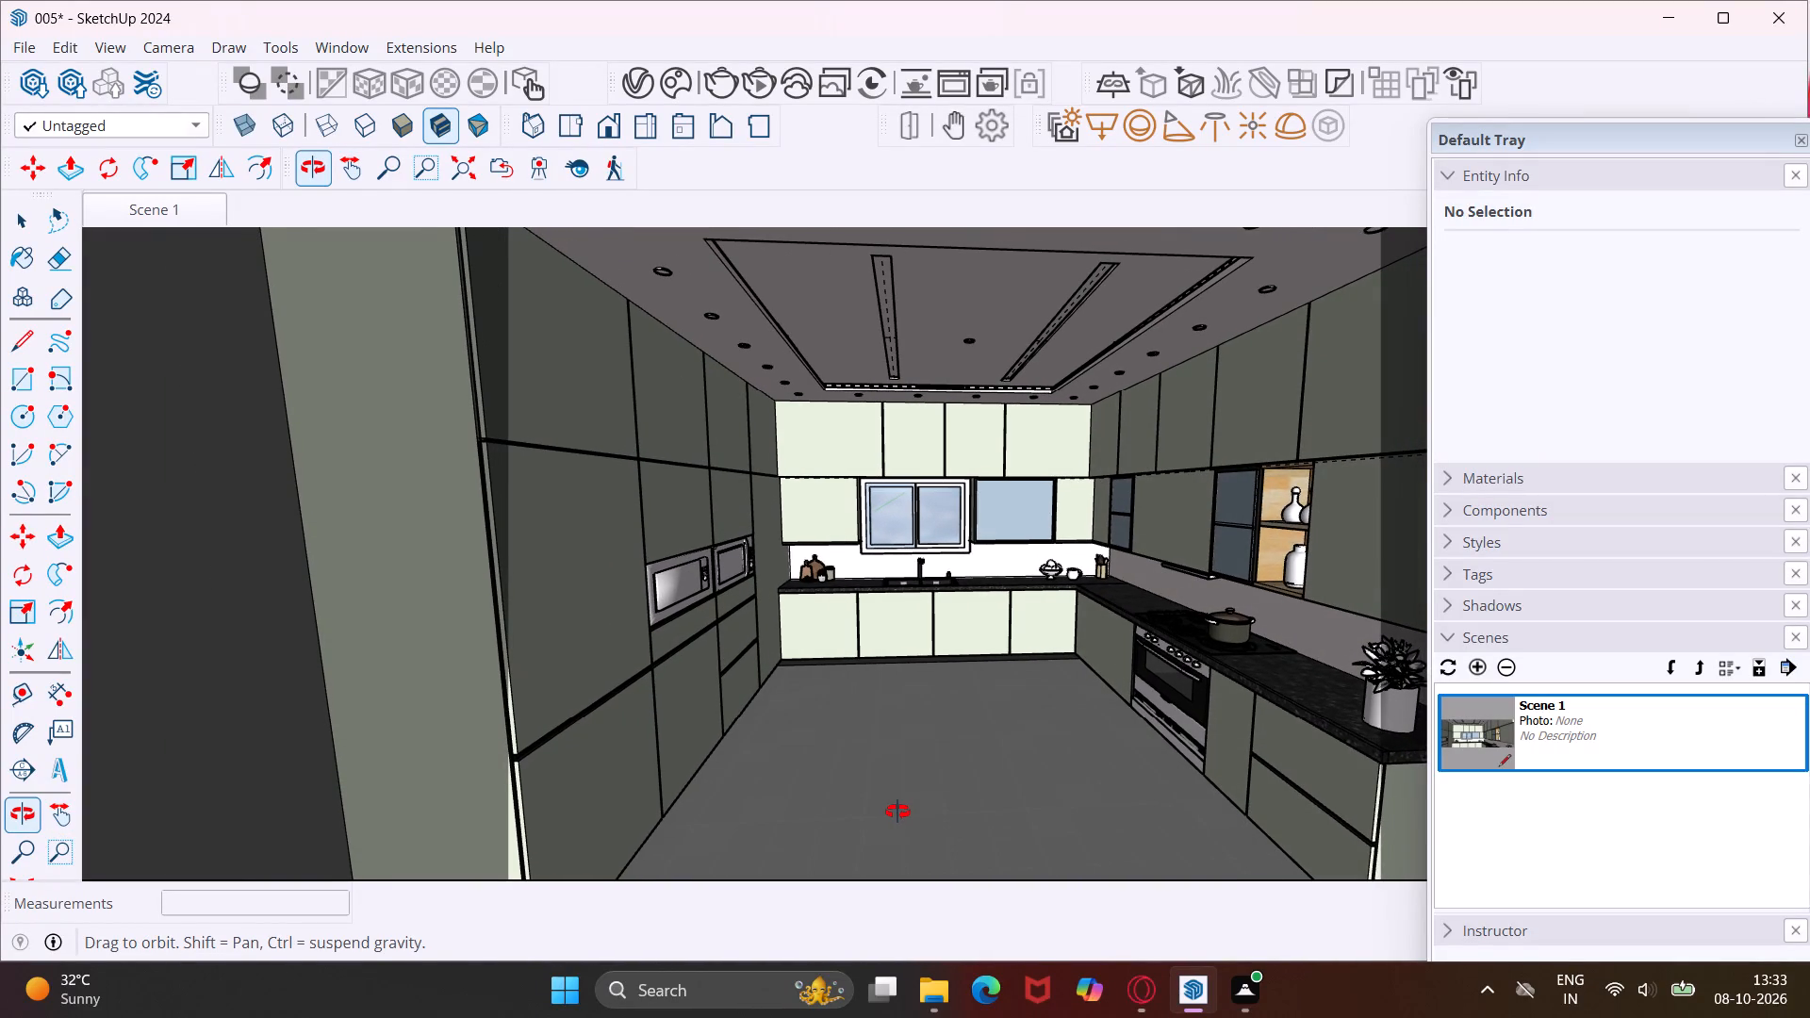
middle_click_drag(897, 812, 931, 764)
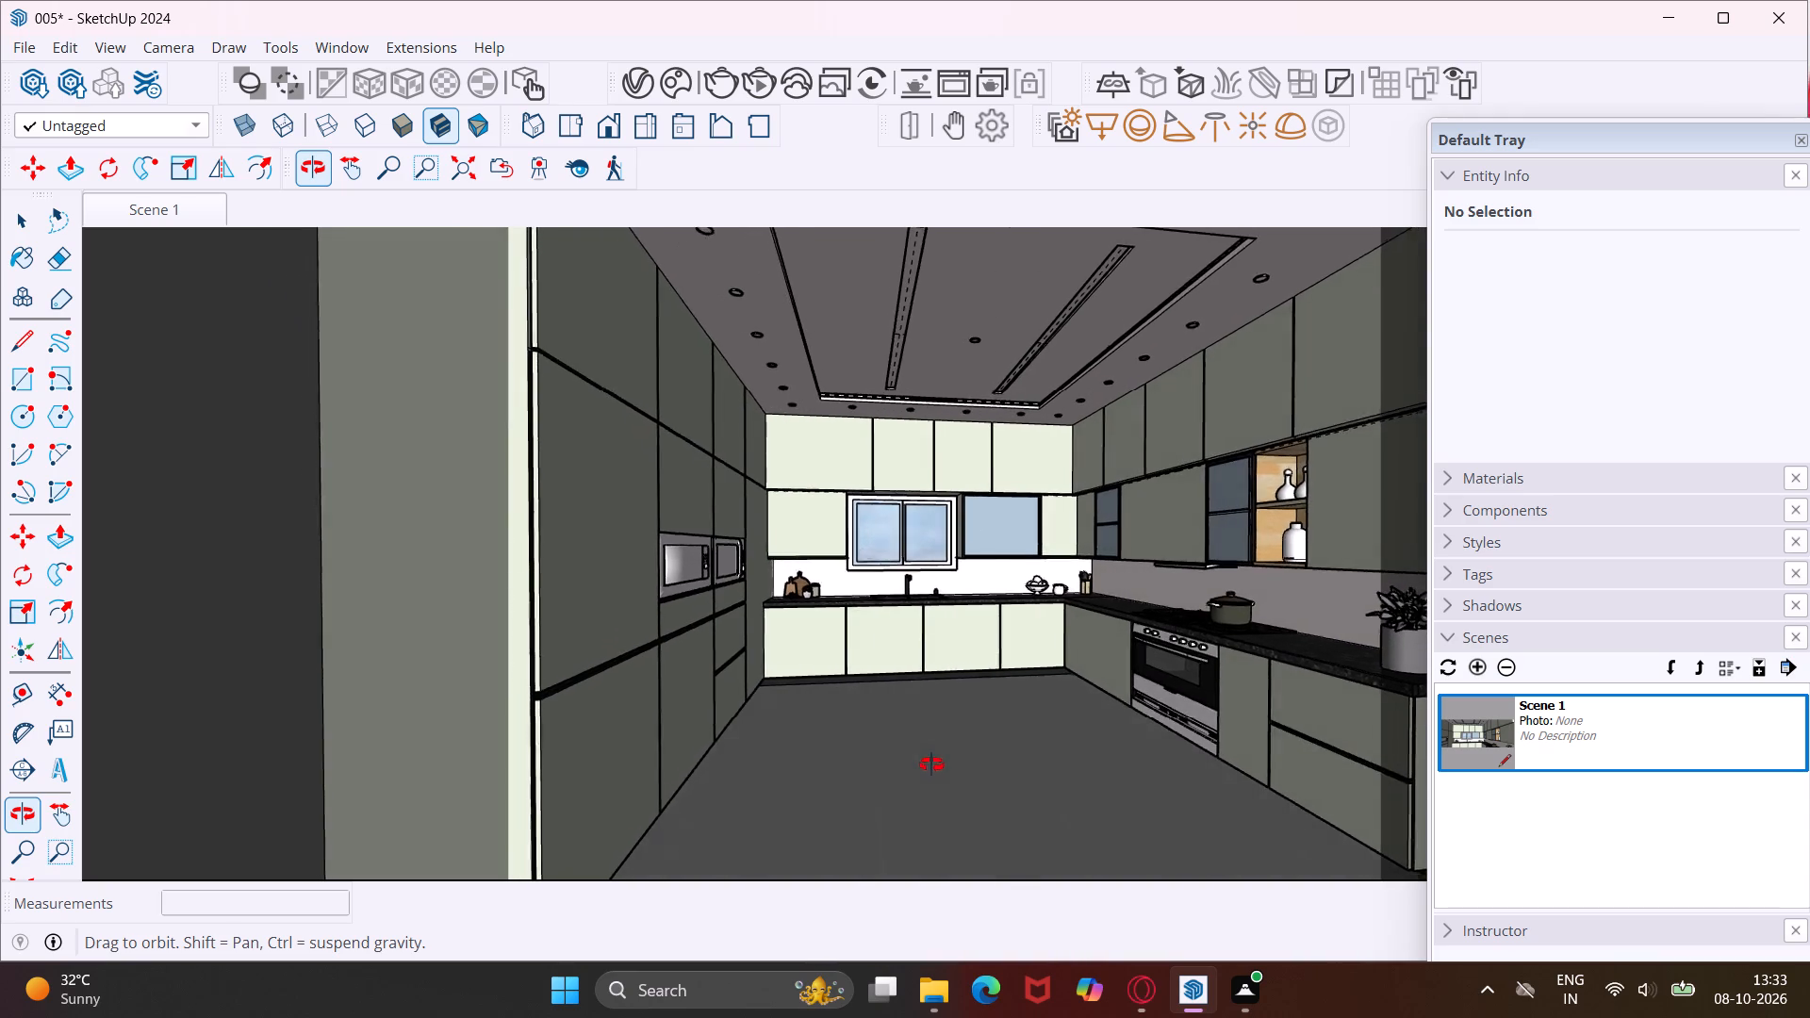
middle_click_drag(931, 764, 884, 752)
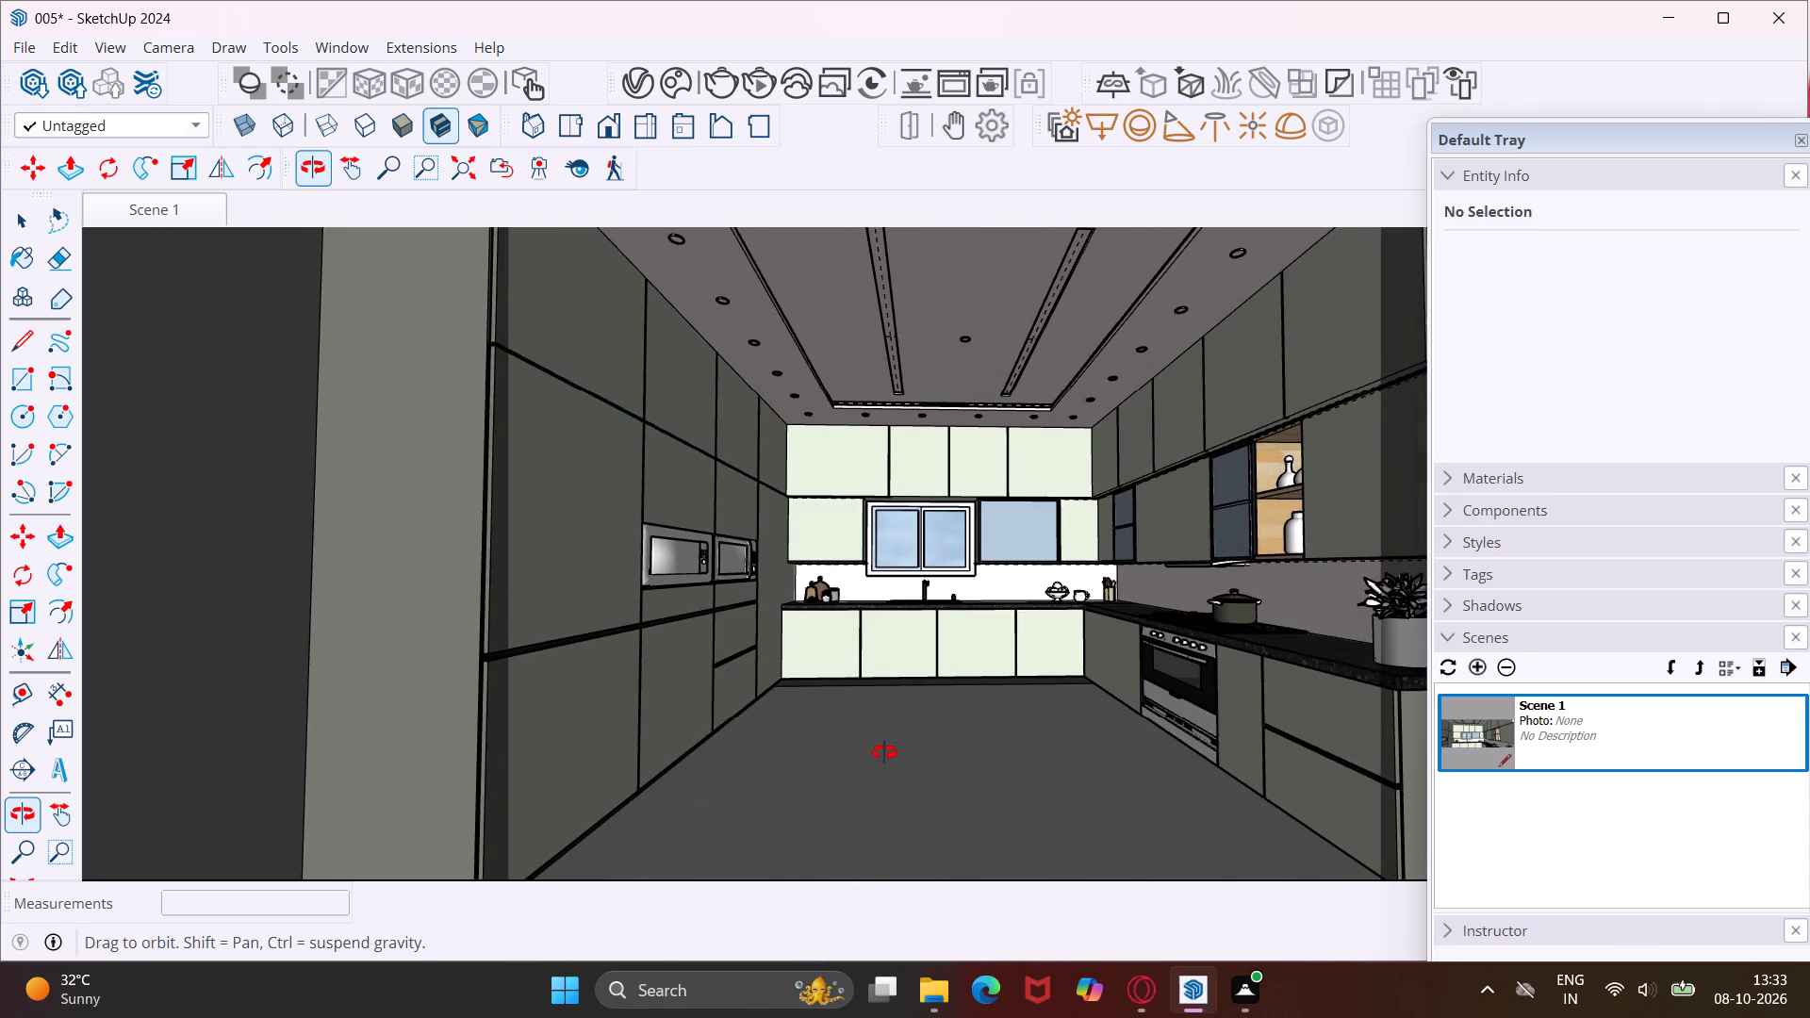
middle_click_drag(884, 752, 878, 753)
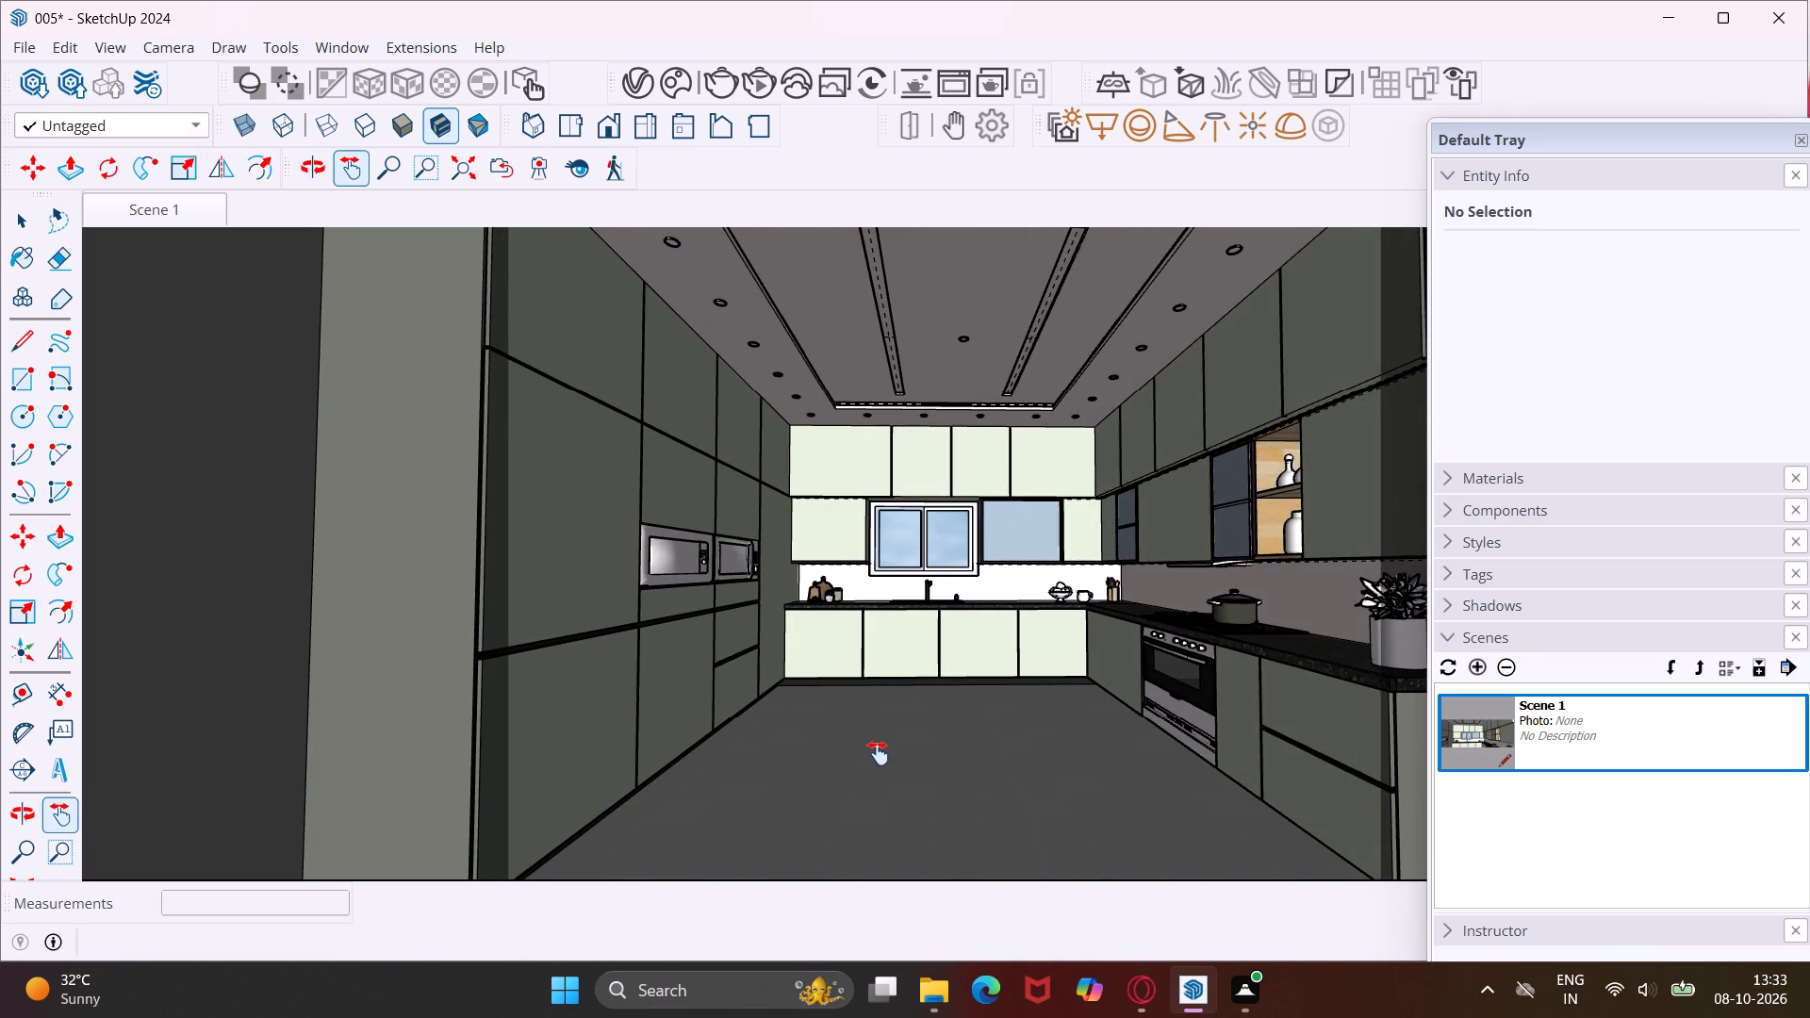
scroll(878, 753, "down", 1)
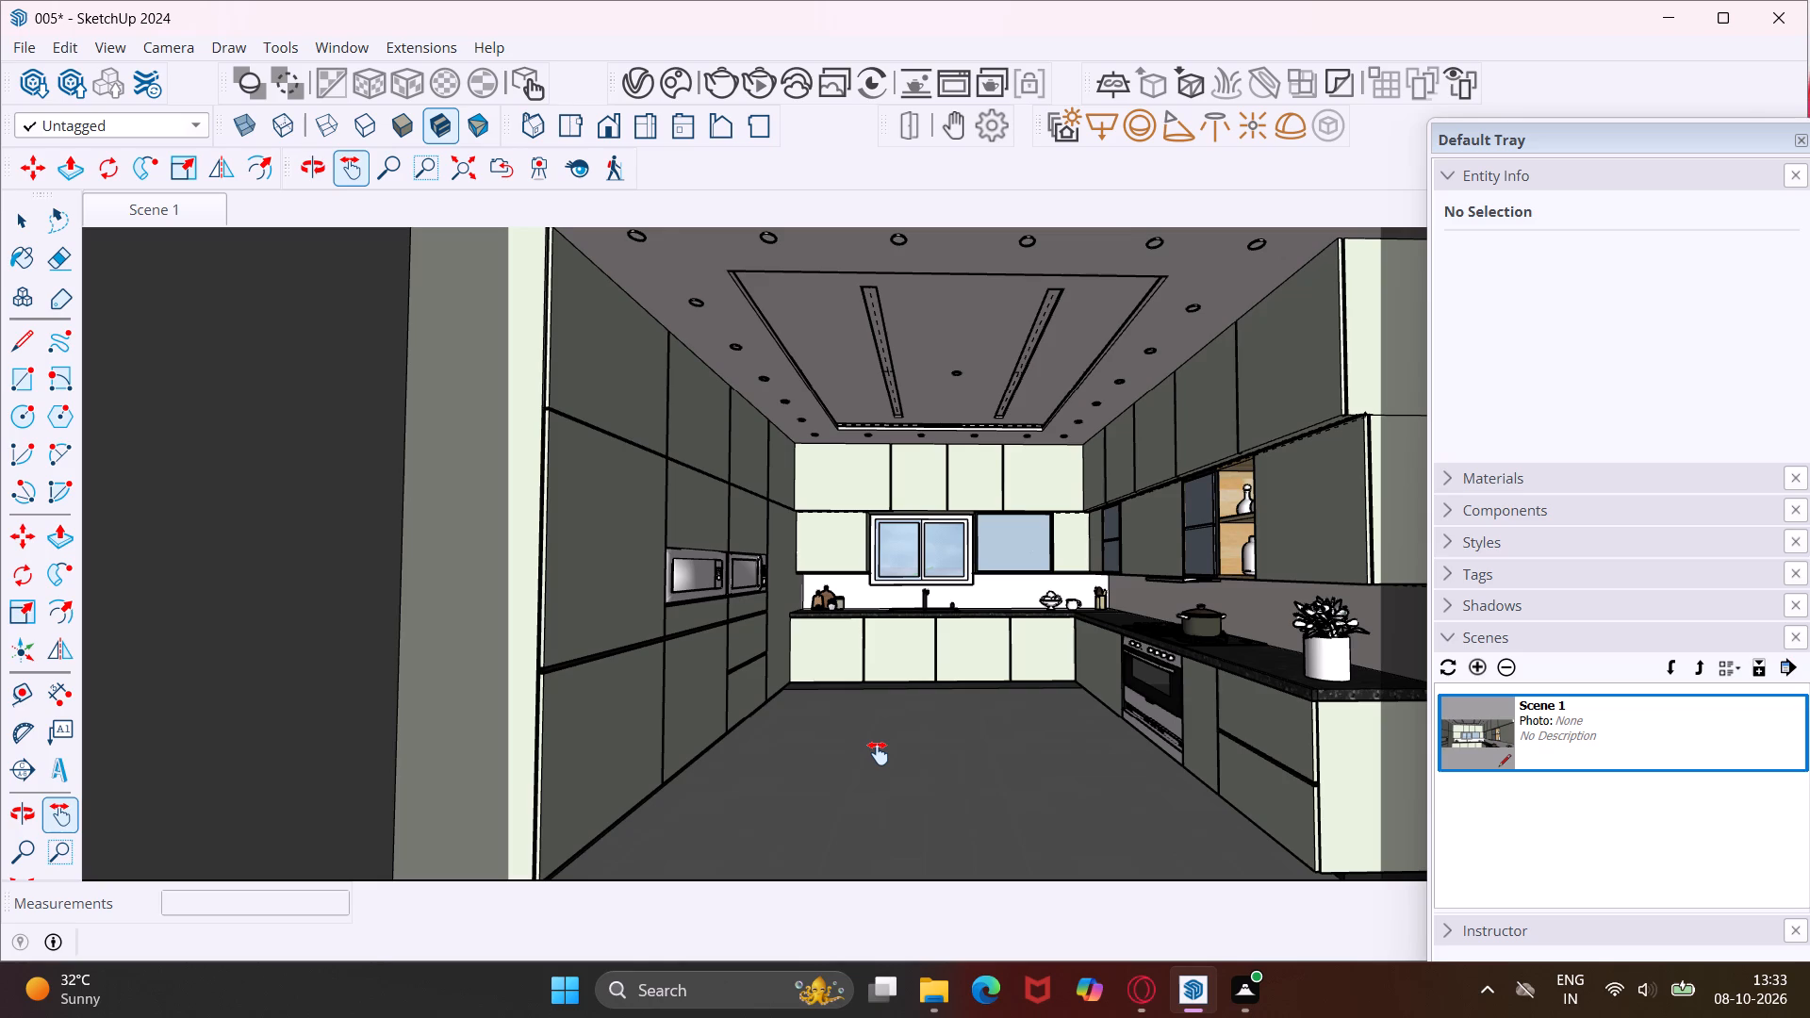
middle_click_drag(878, 753, 870, 759)
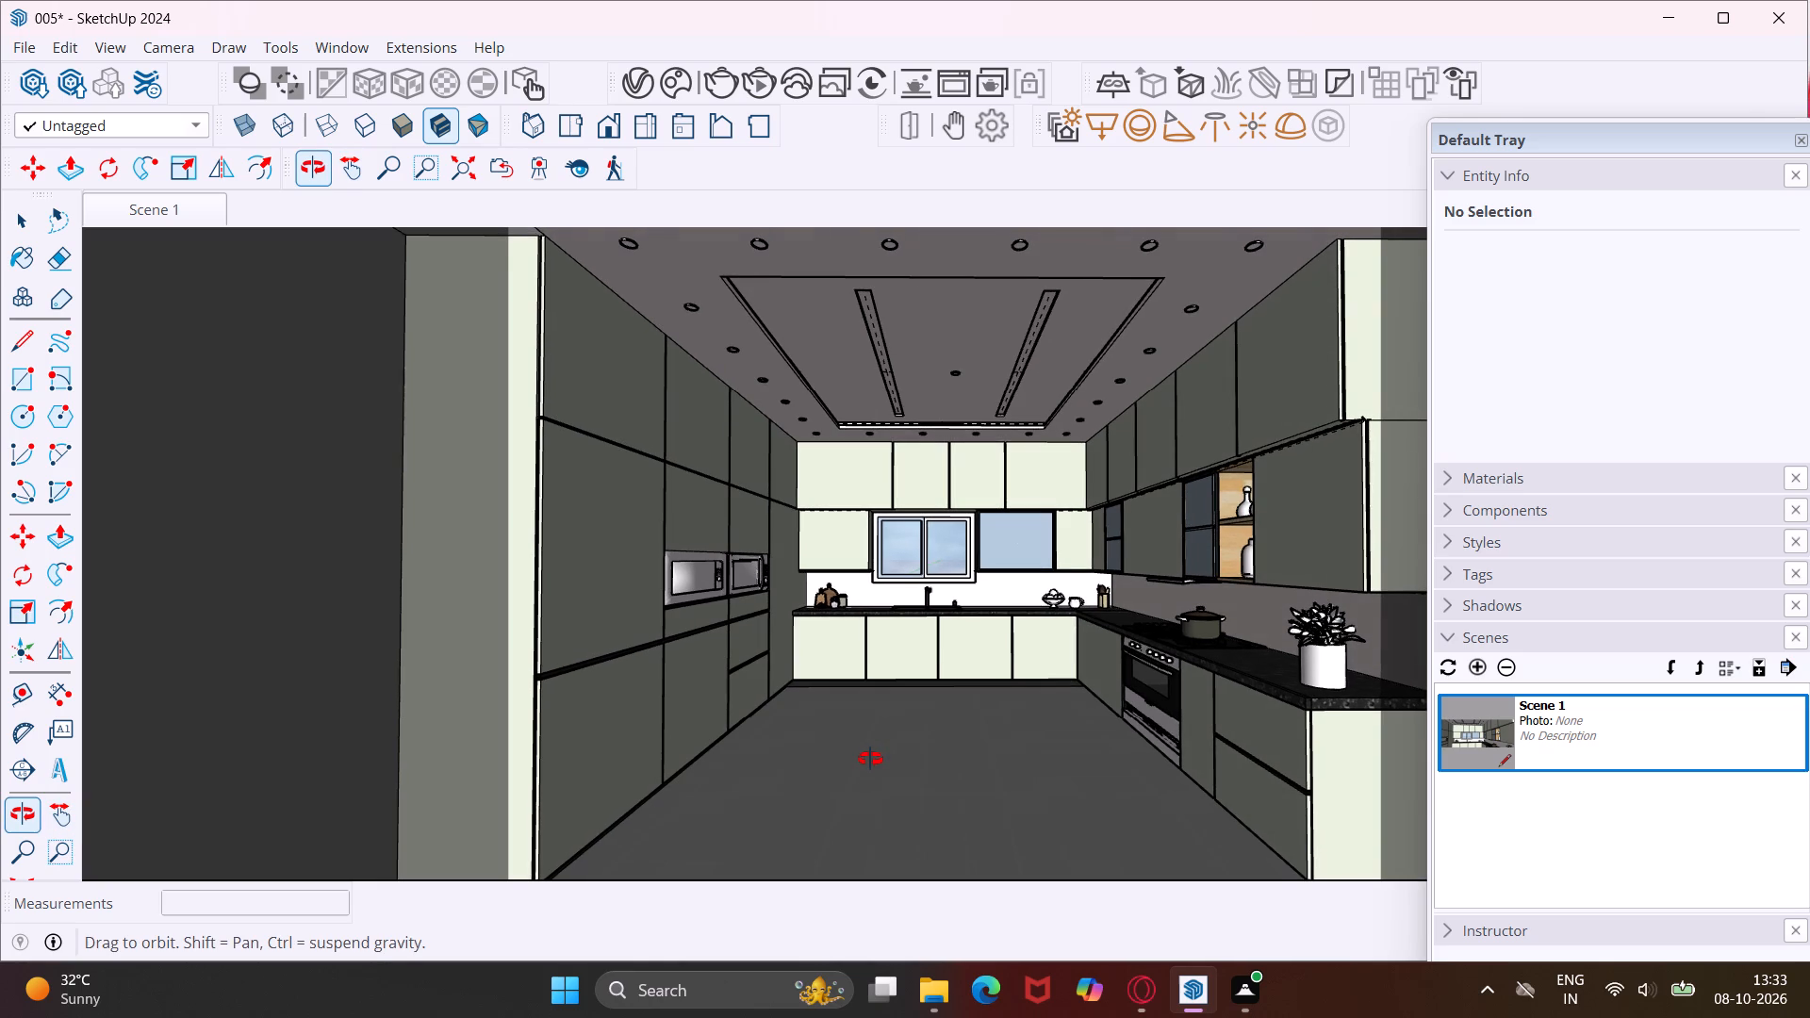
middle_click_drag(870, 759, 874, 764)
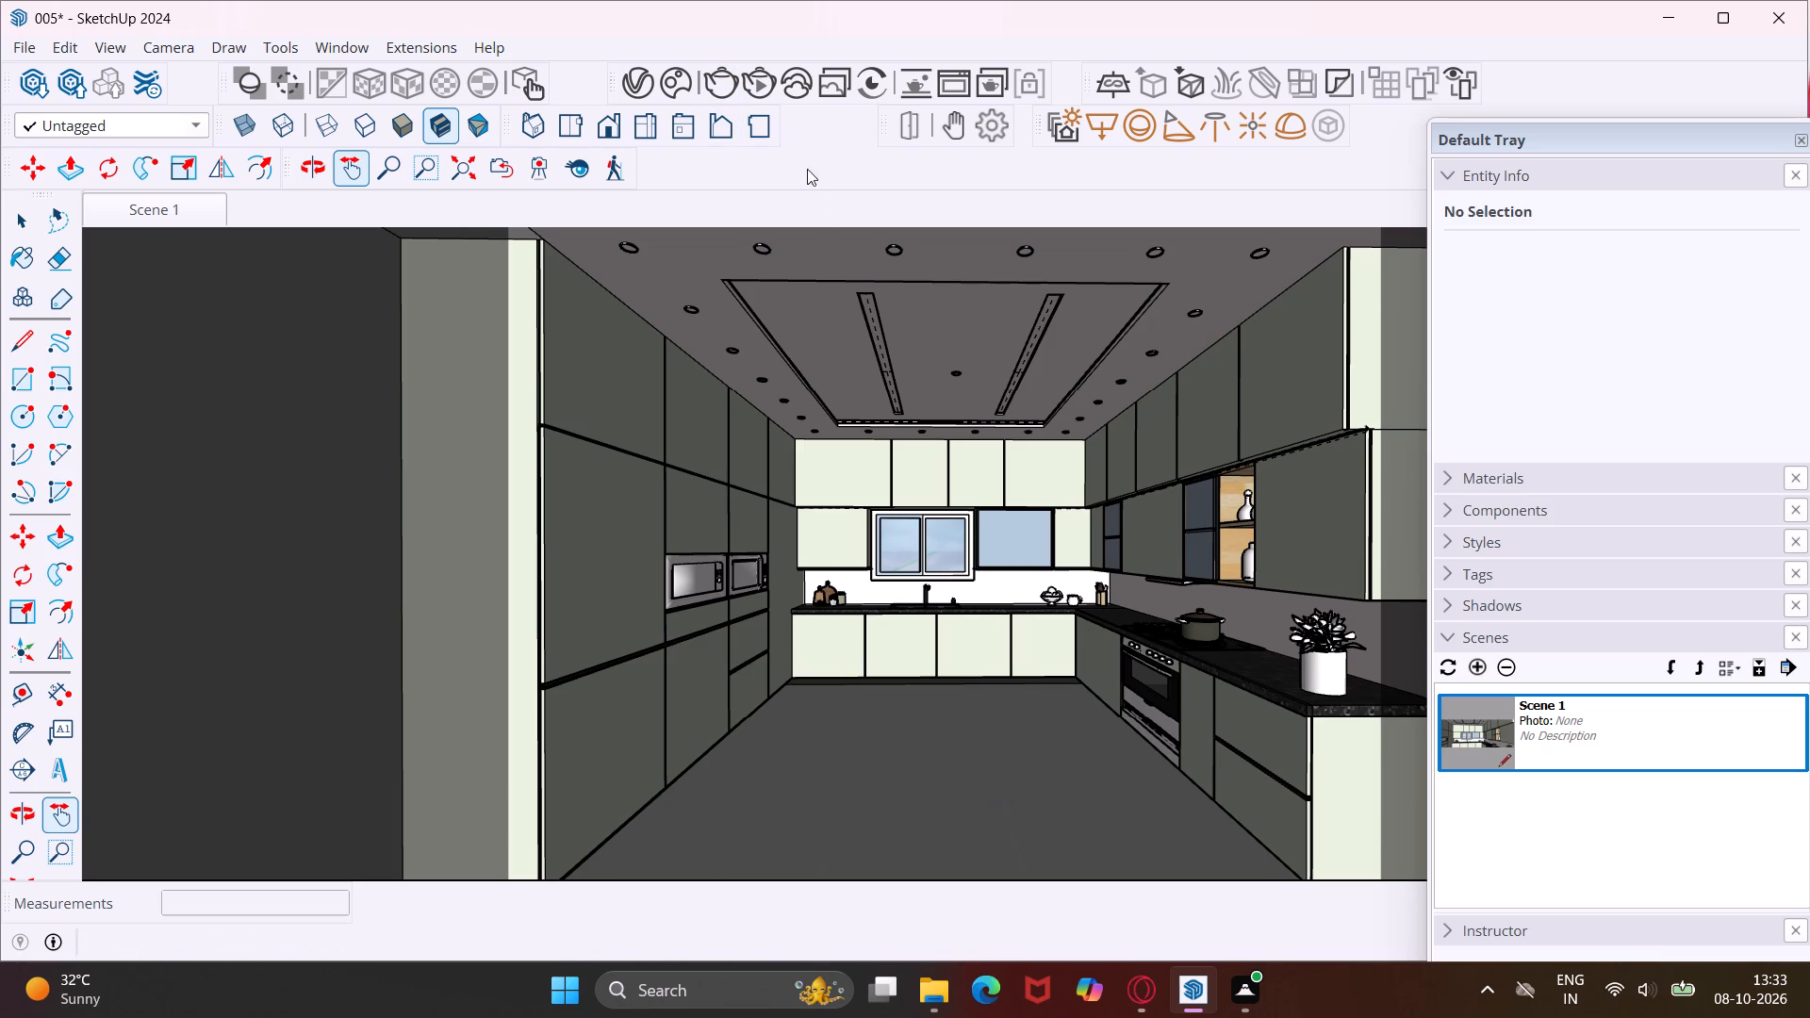
Start a non-interactive V-Ray render of the framed kitchen view and check the image in the frame buffer.
left_click(723, 96)
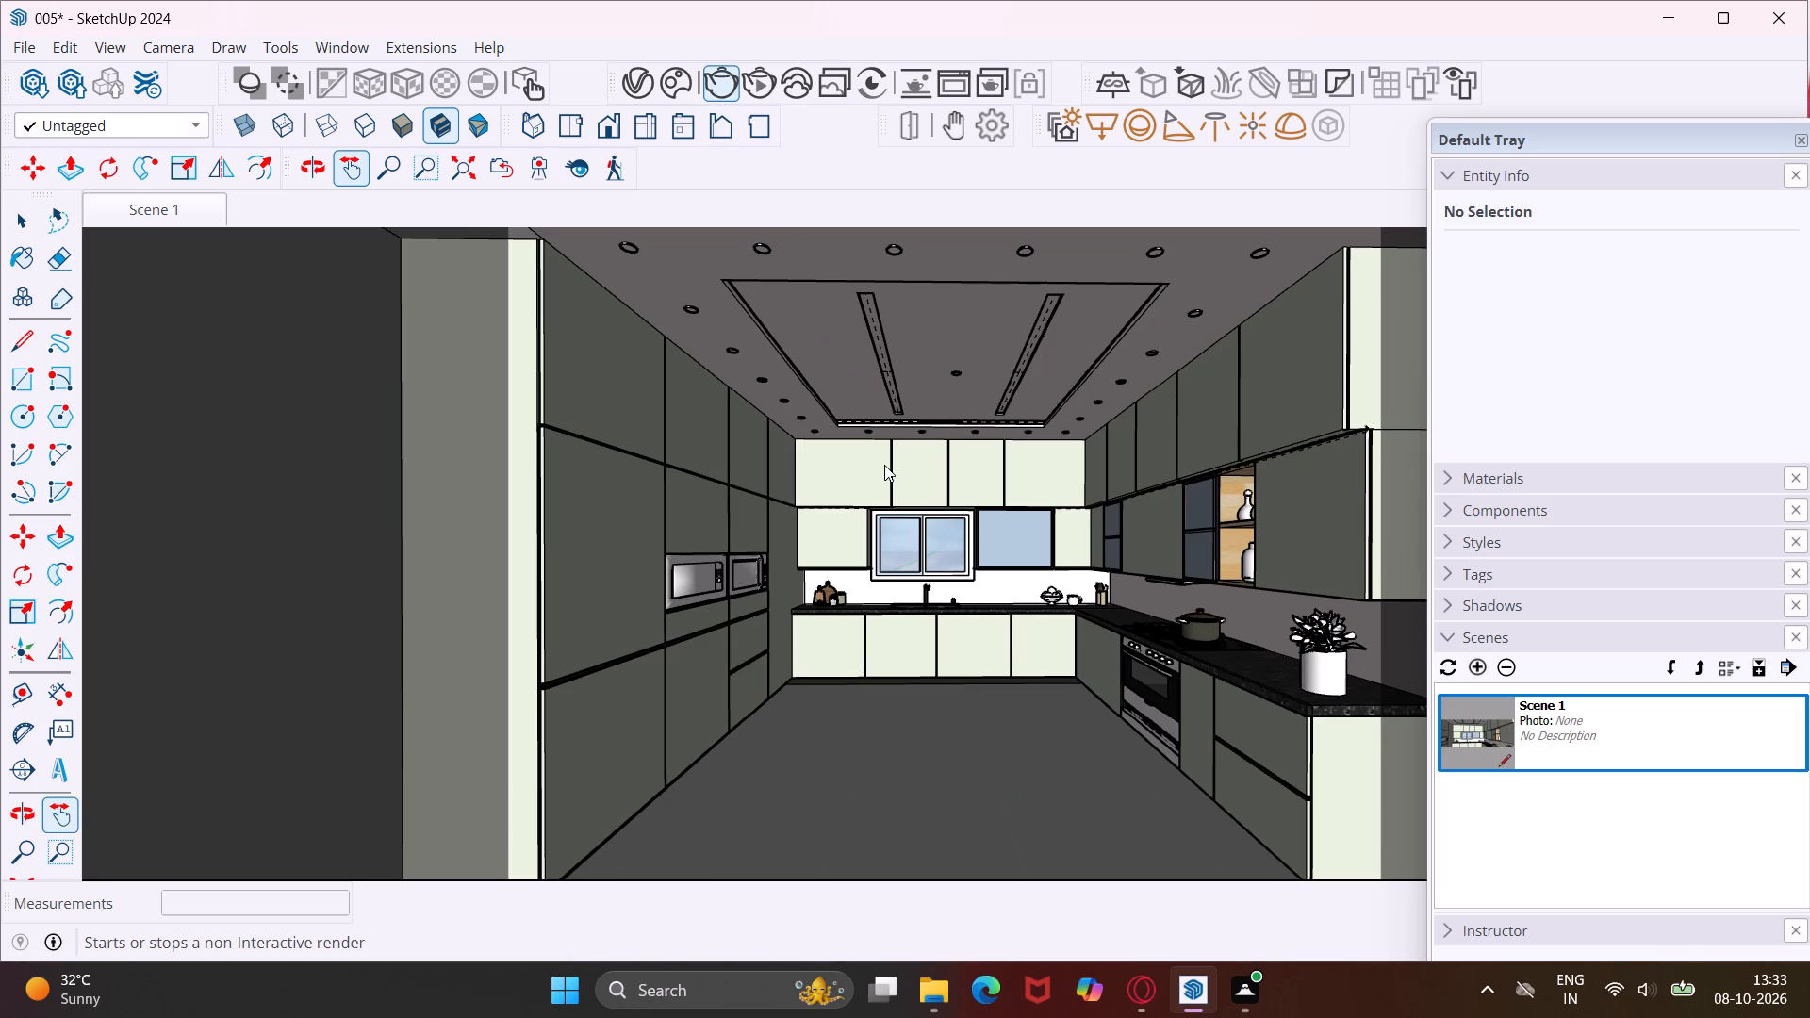
left_click(723, 81)
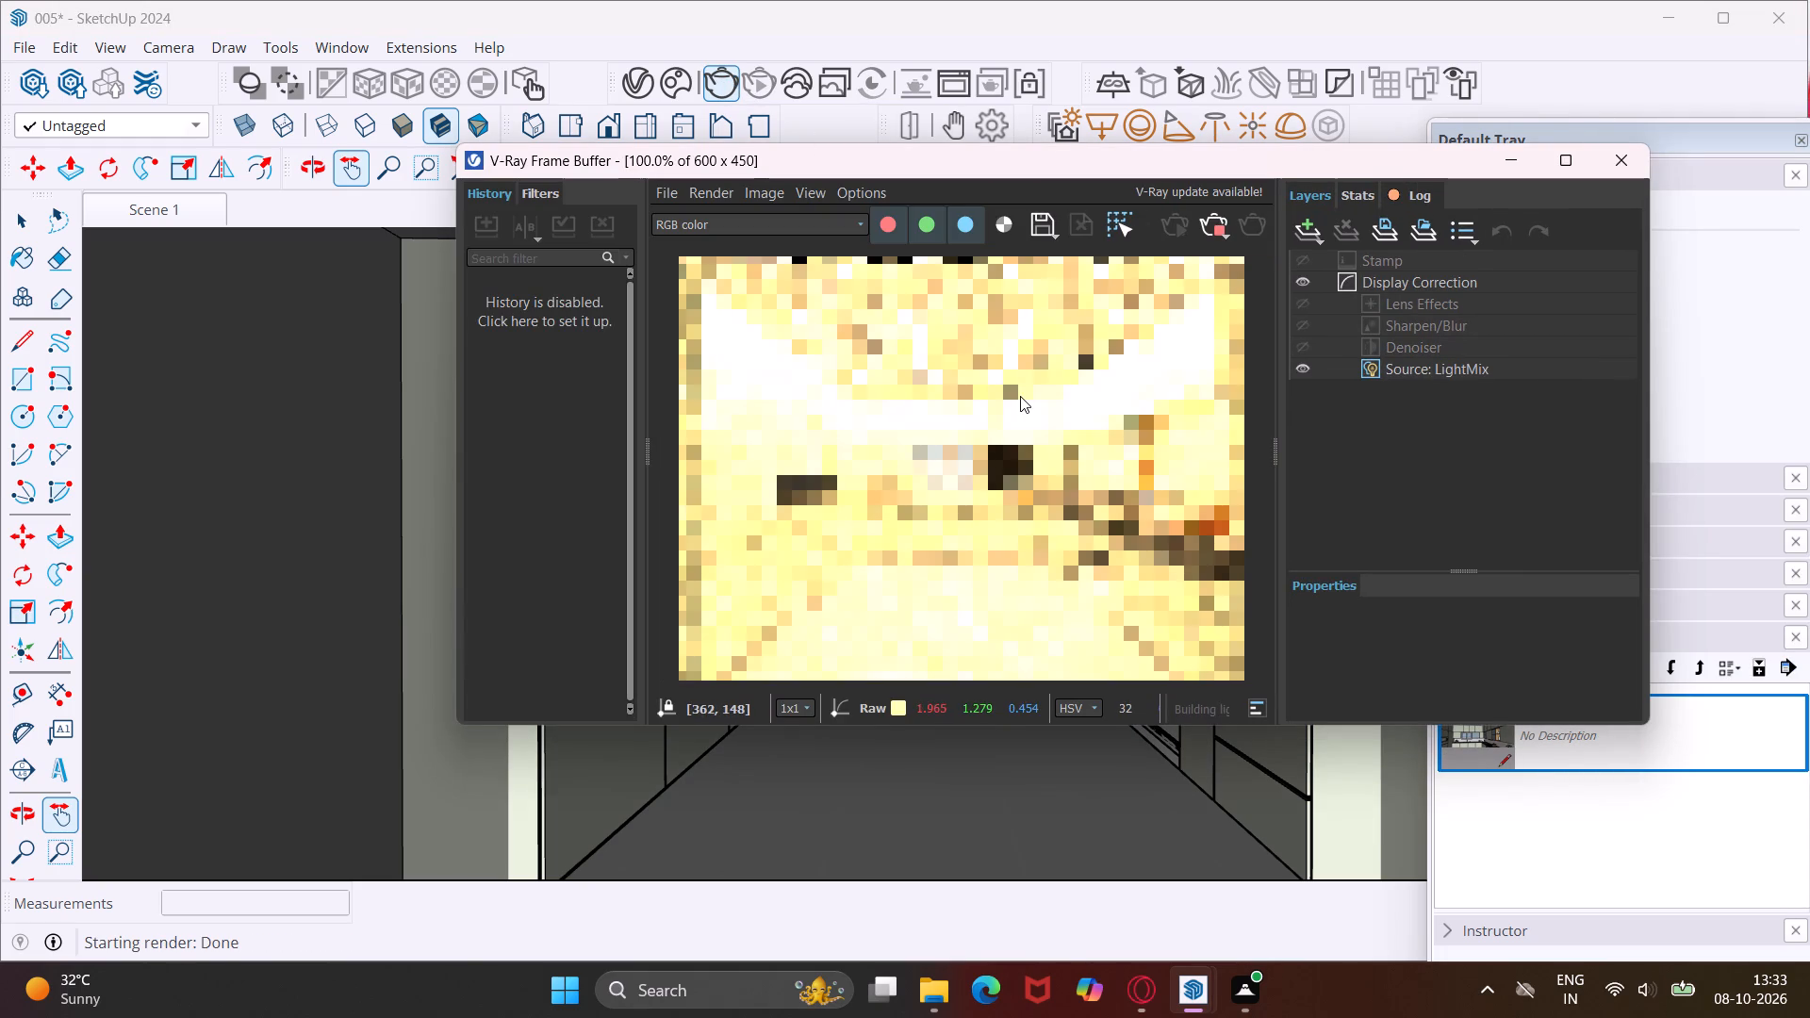
scroll(1033, 417, "down", 1)
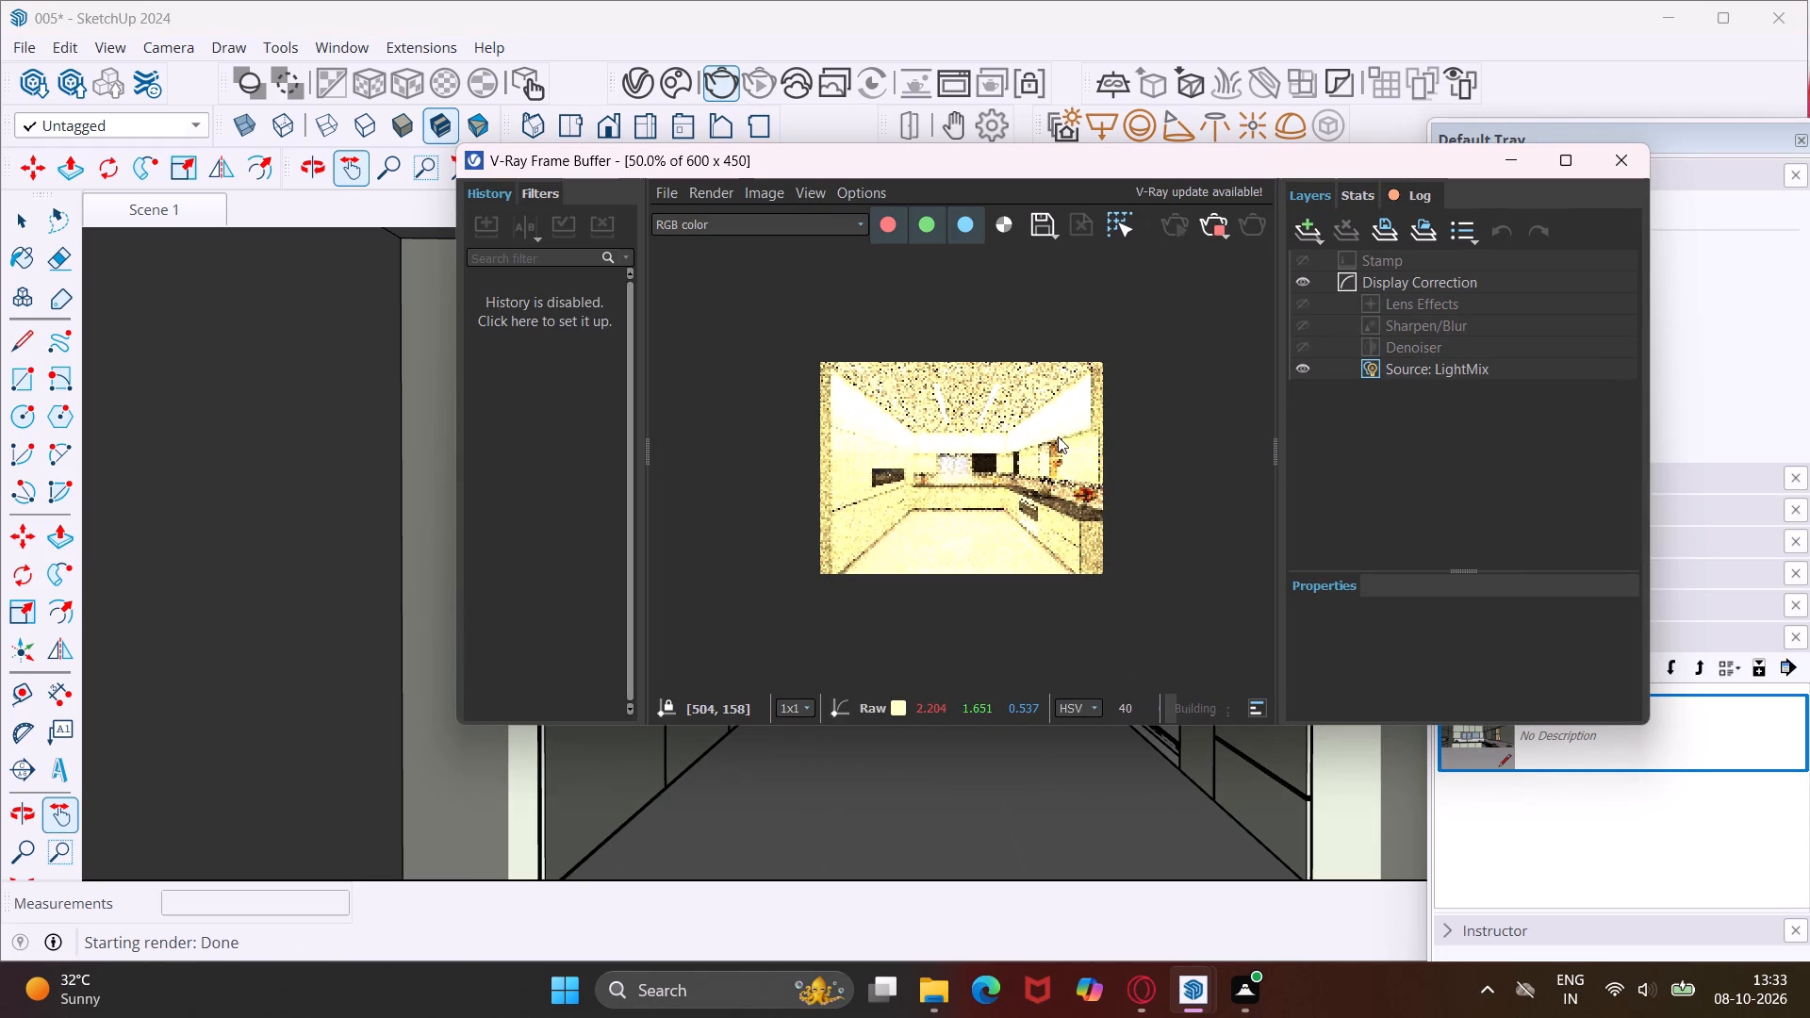
scroll(1058, 436, "up", 1)
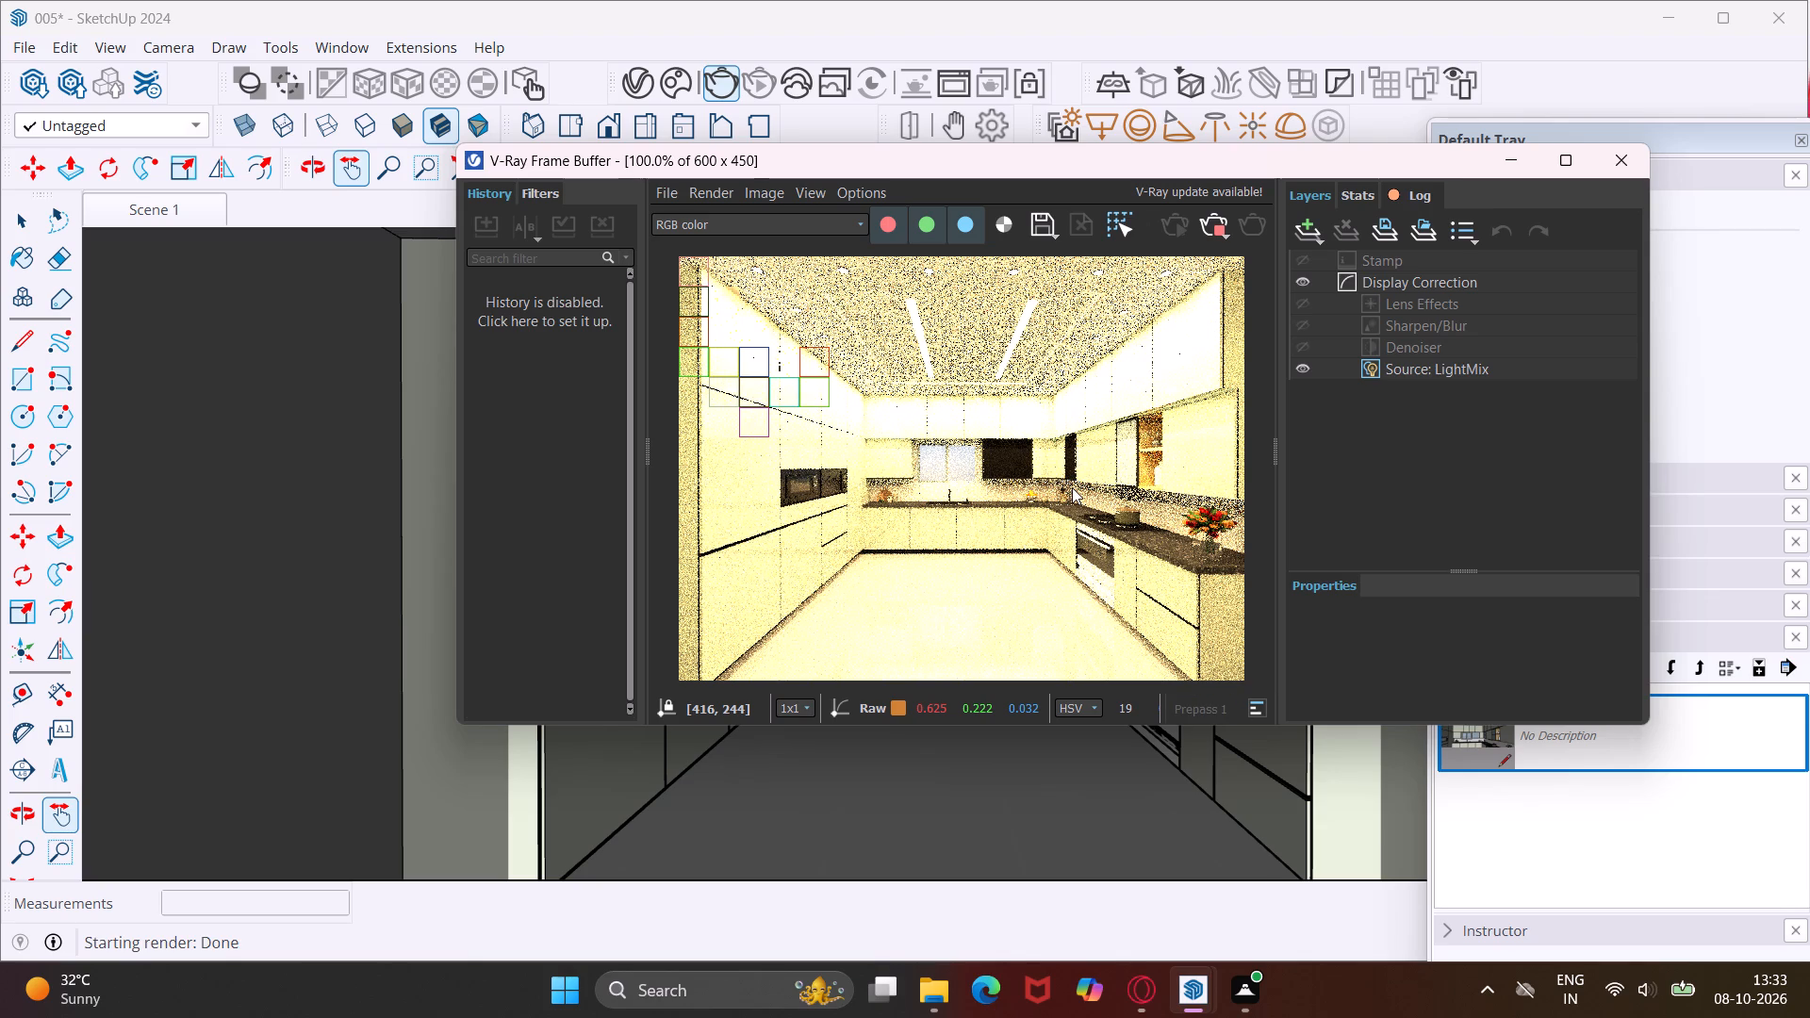
Add an Exposure correction layer to the render in the V-Ray Frame Buffer.
left_click(1315, 233)
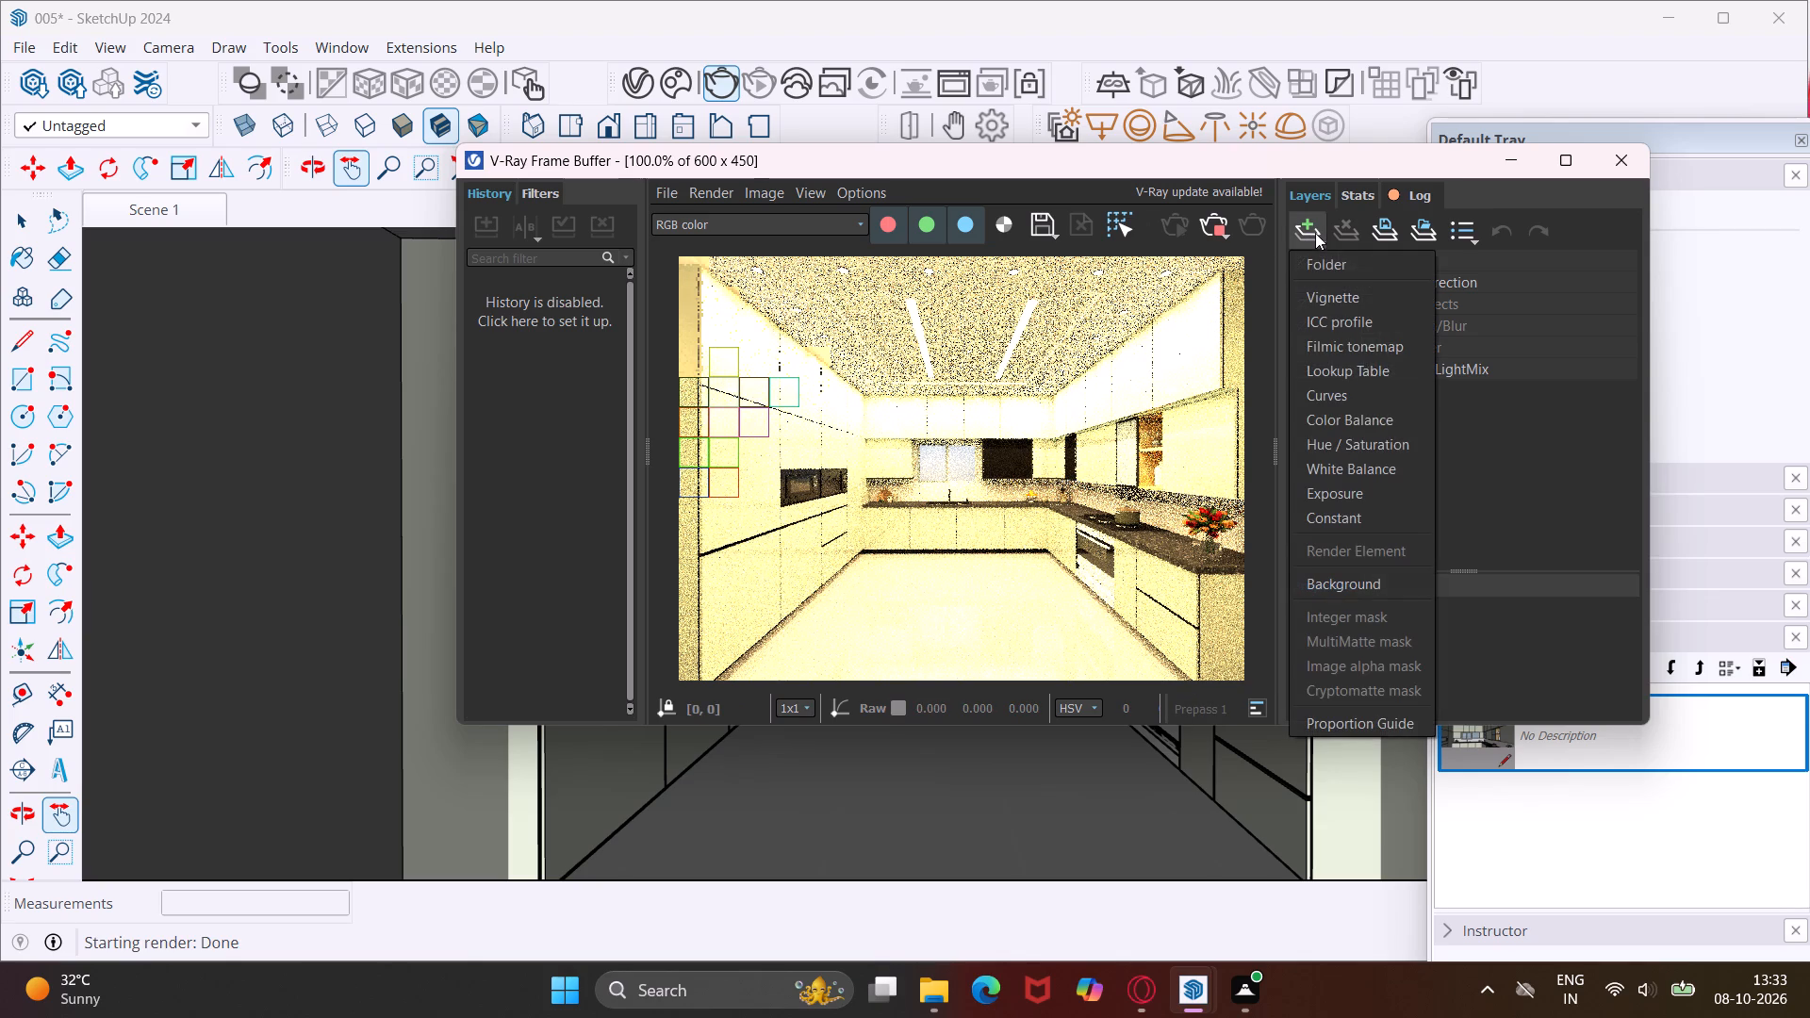
left_click(1360, 490)
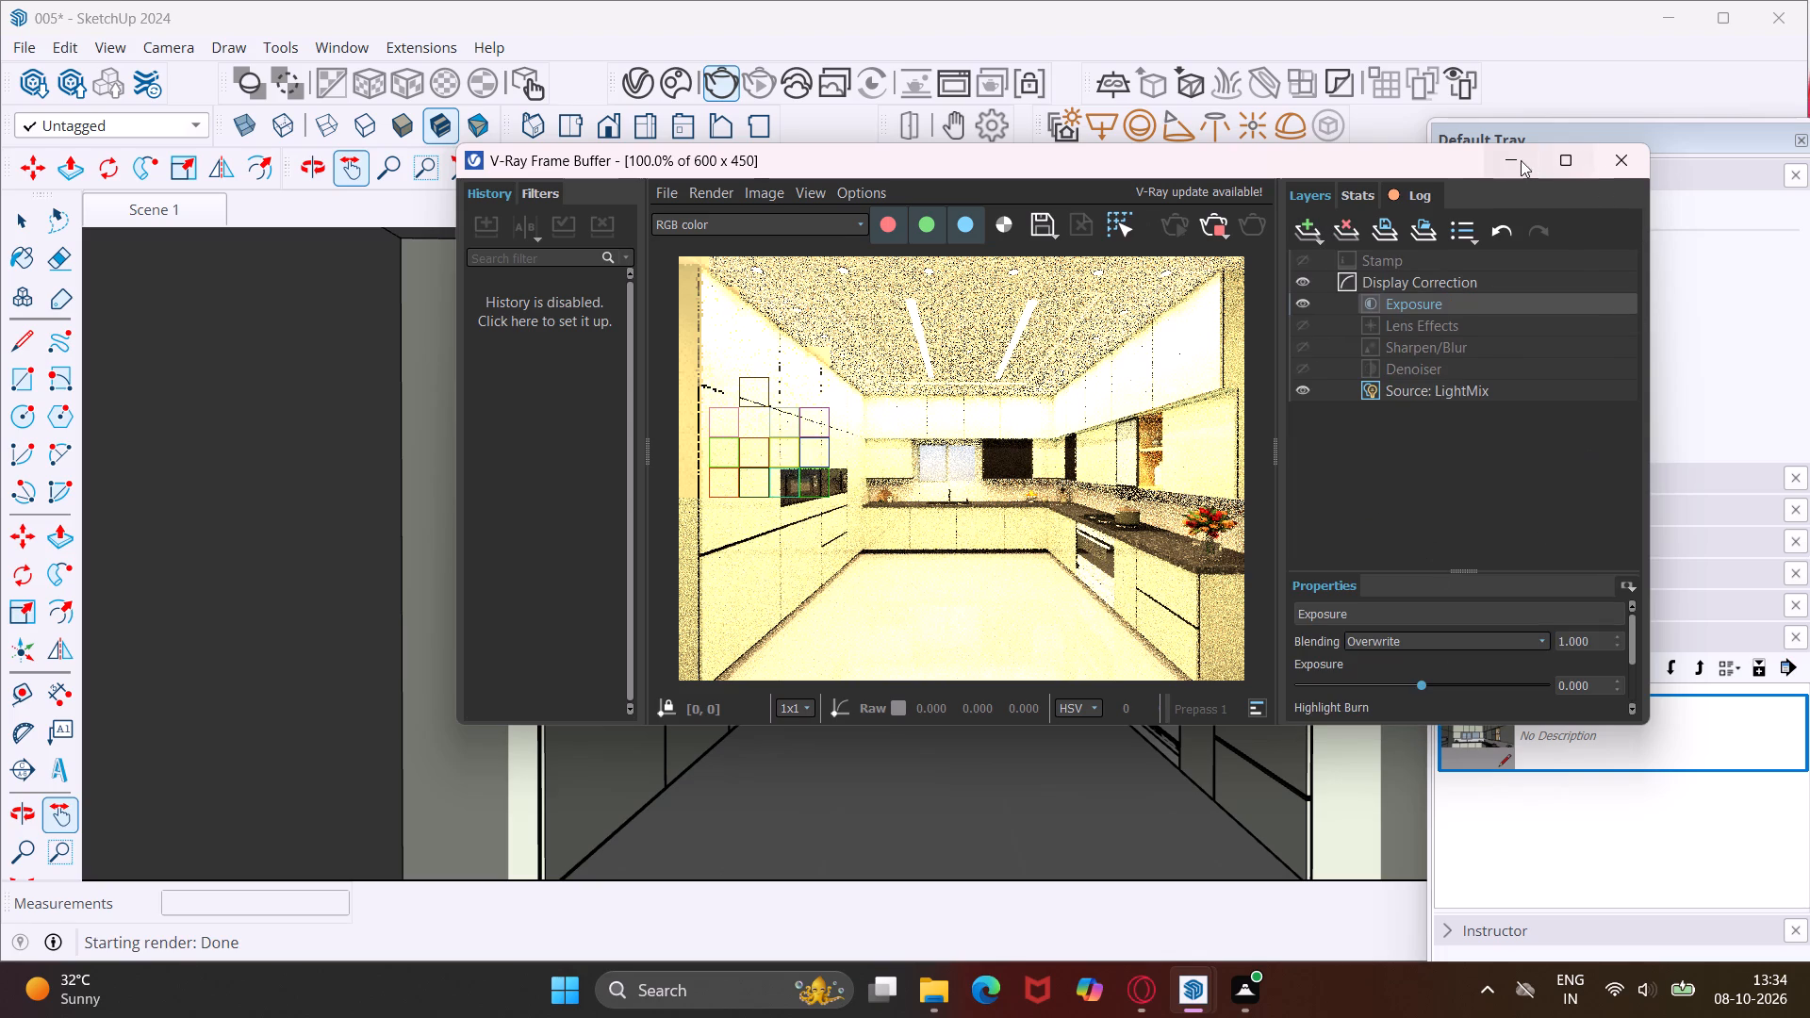
Save the current kitchen view as a new scene alongside Scene 1.
left_click_drag(1451, 159, 1424, 96)
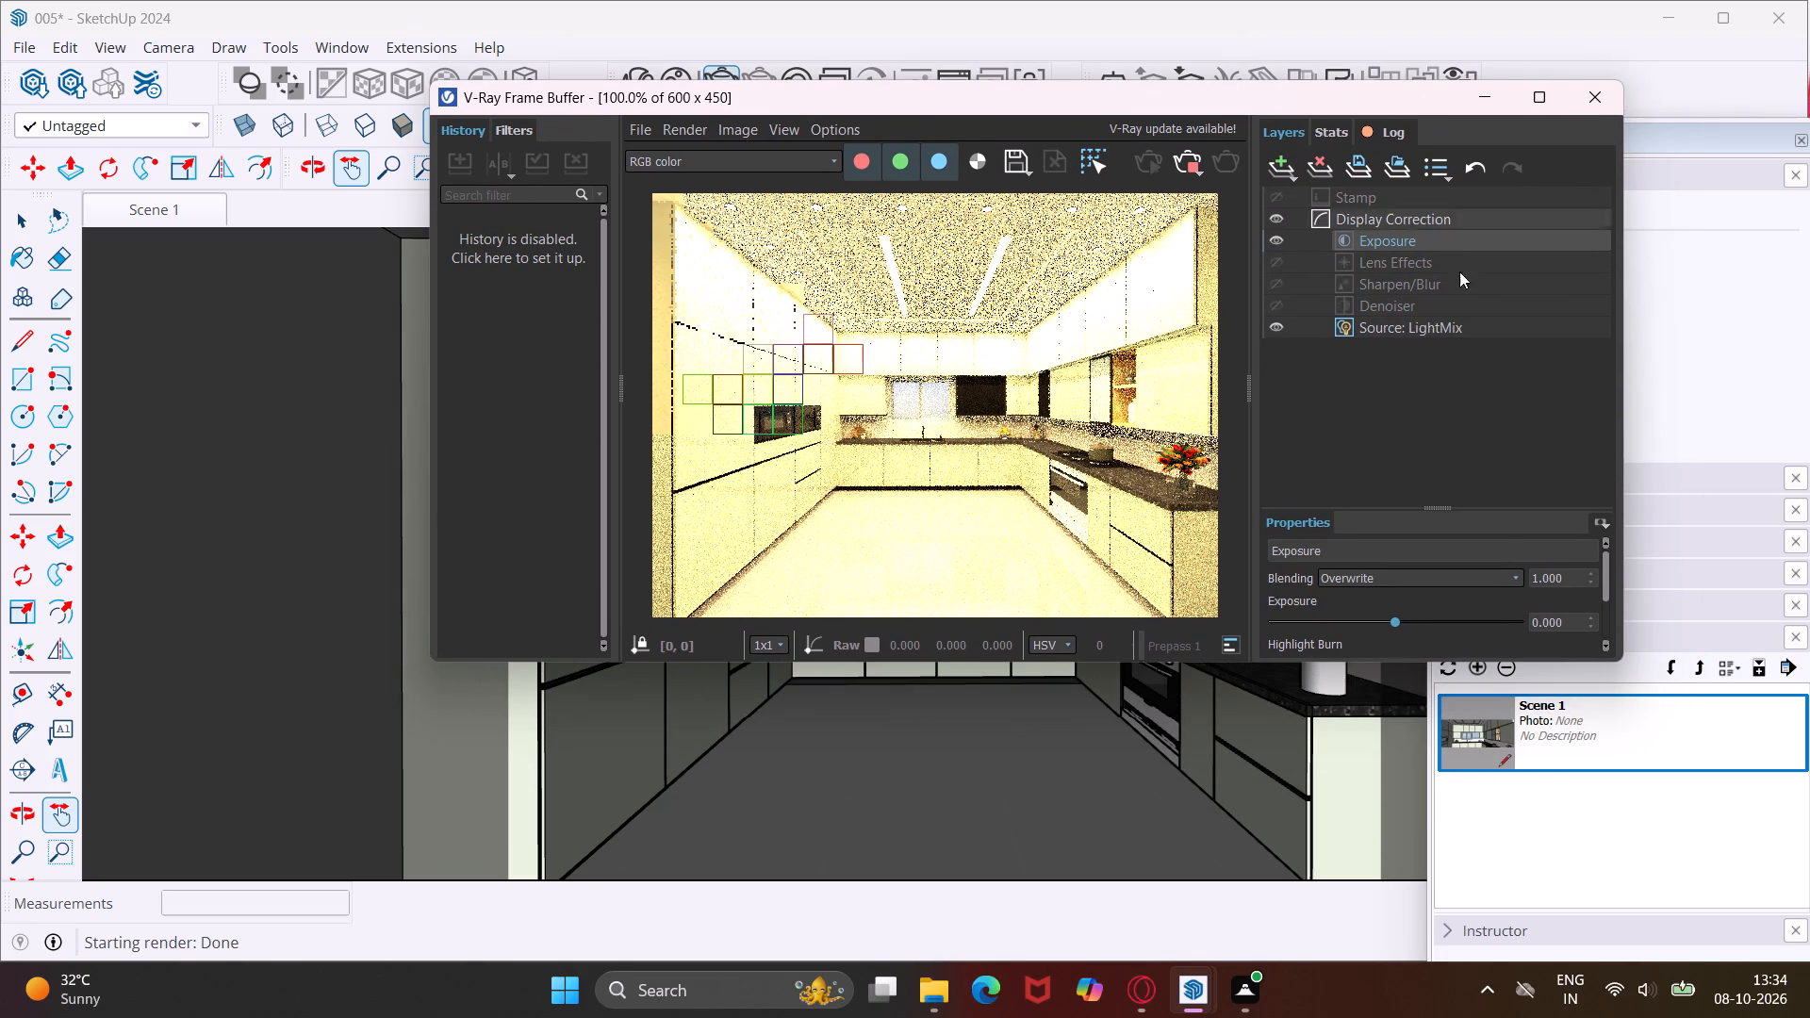
left_click(1482, 672)
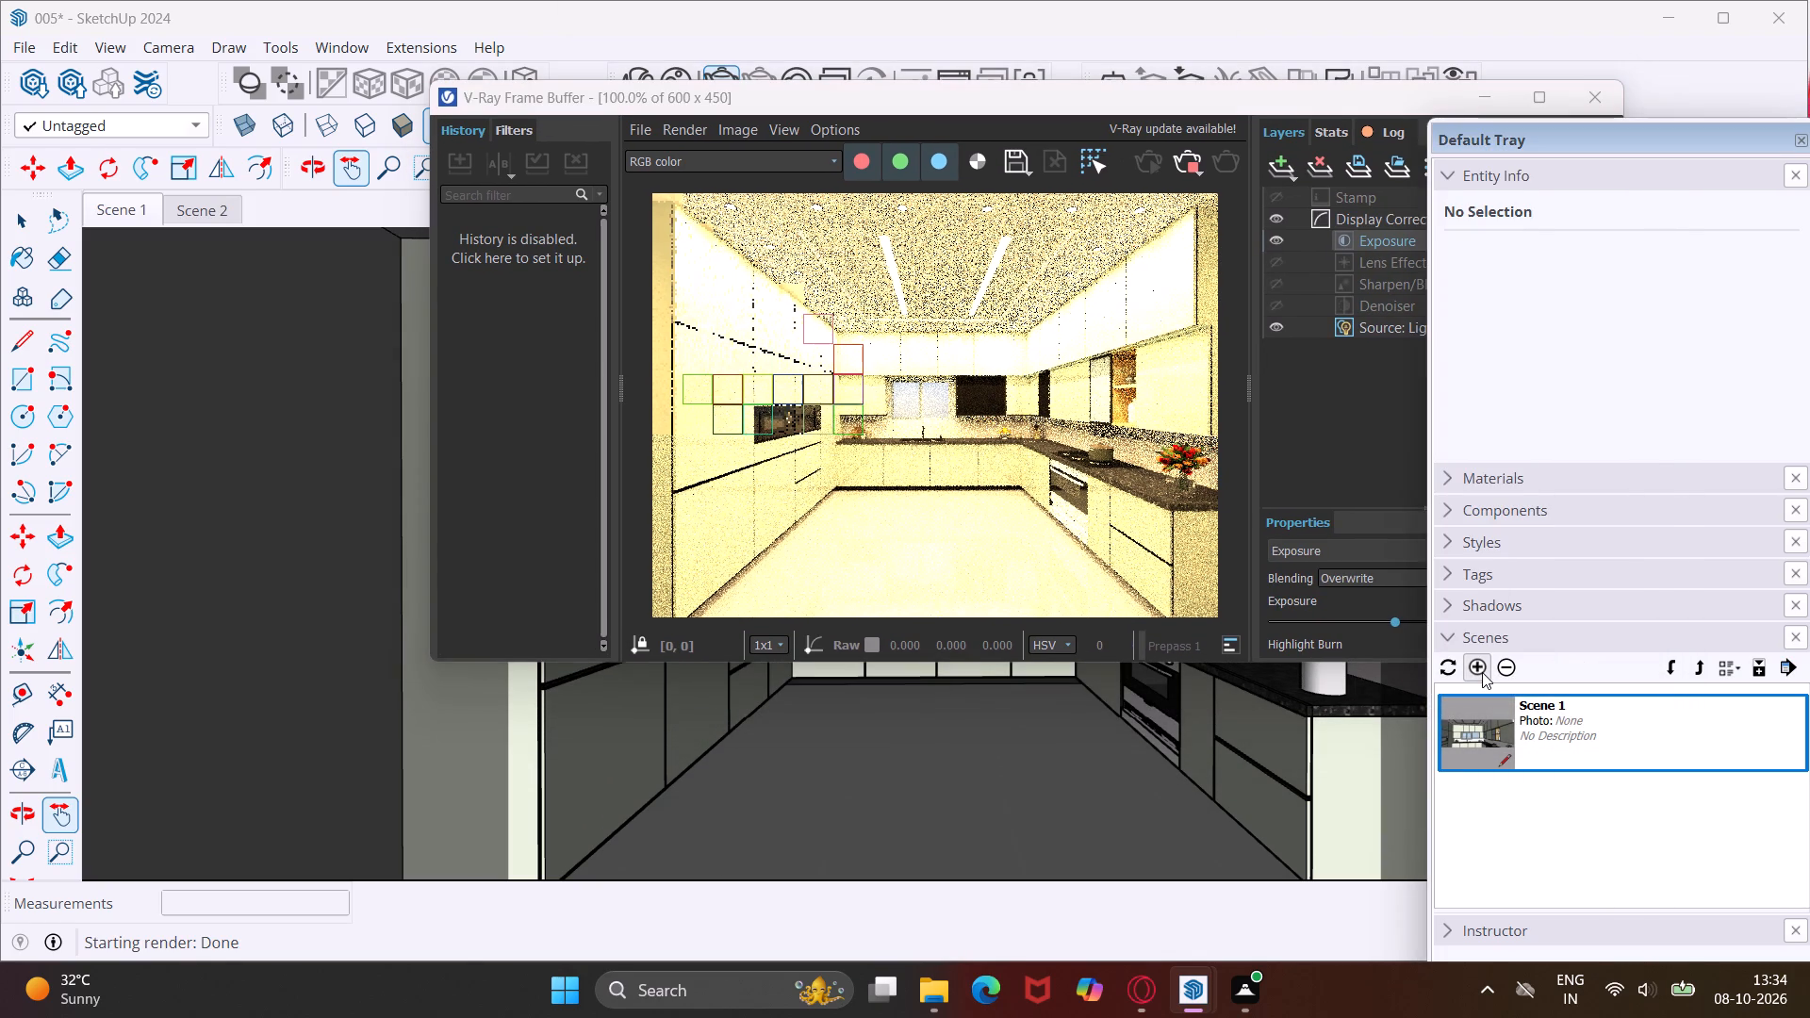
left_click(1482, 672)
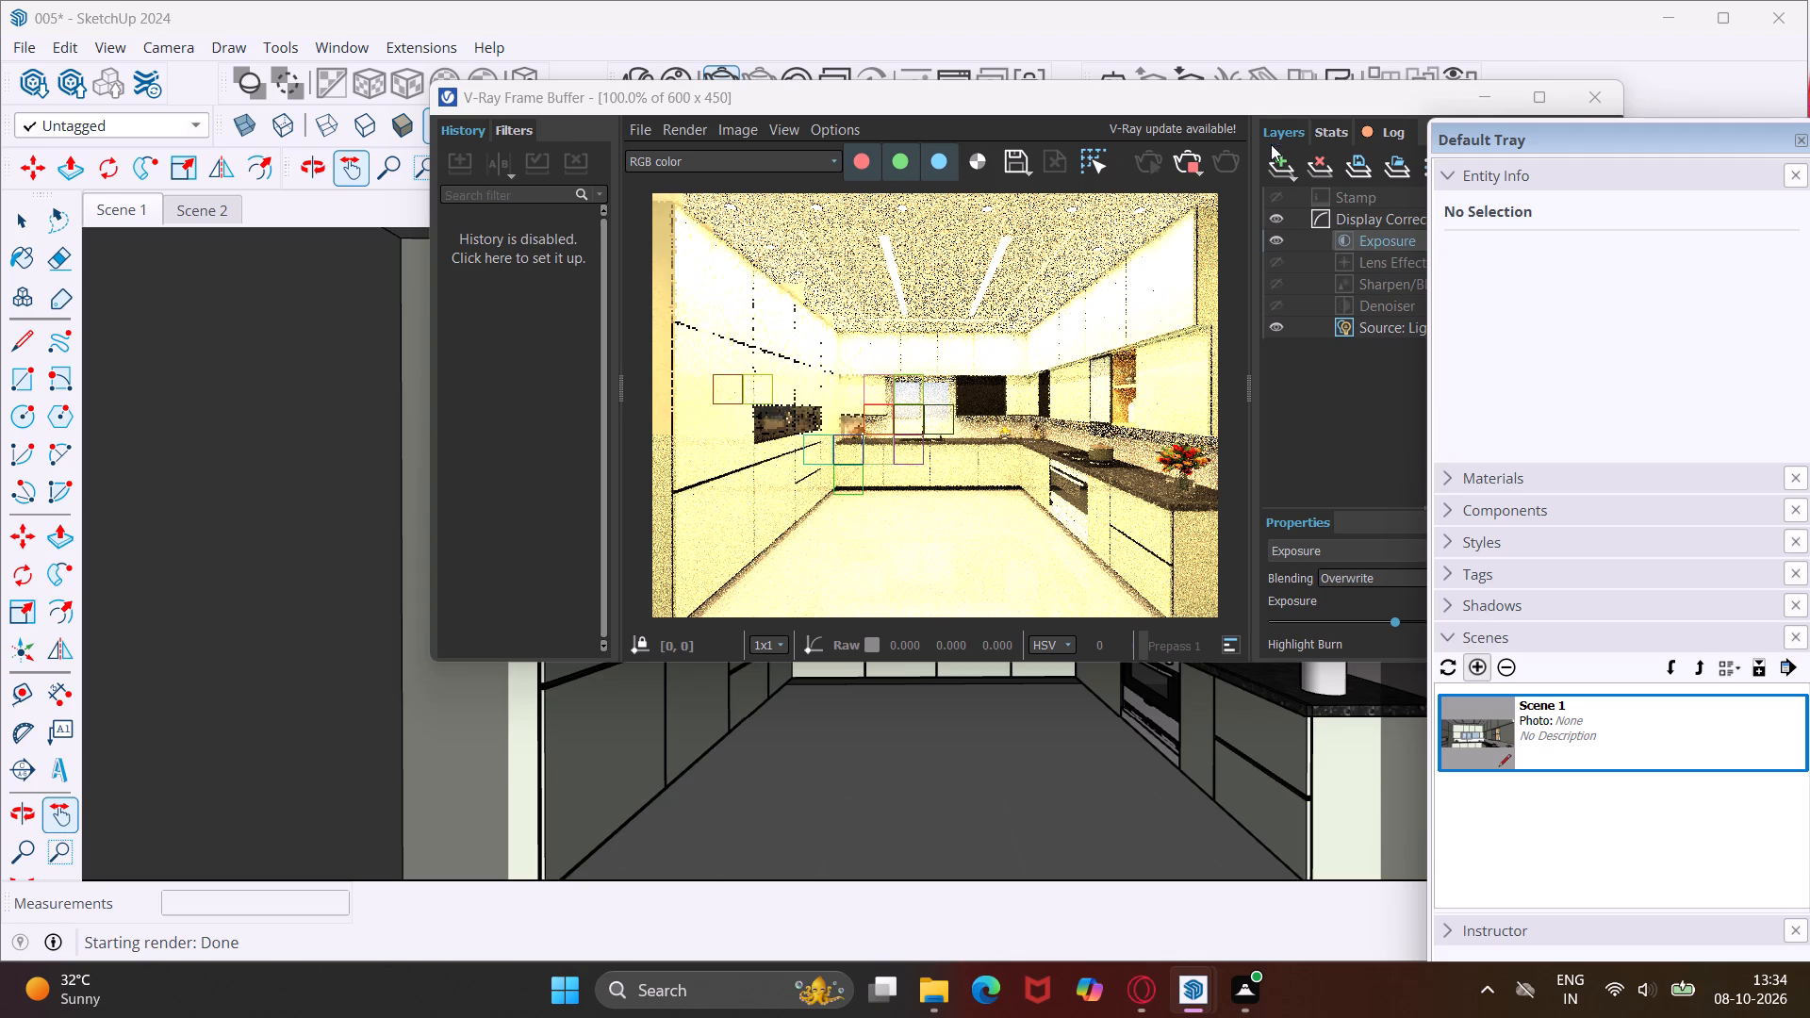
left_click_drag(1252, 108, 1222, 96)
left_click_drag(1218, 99, 1213, 101)
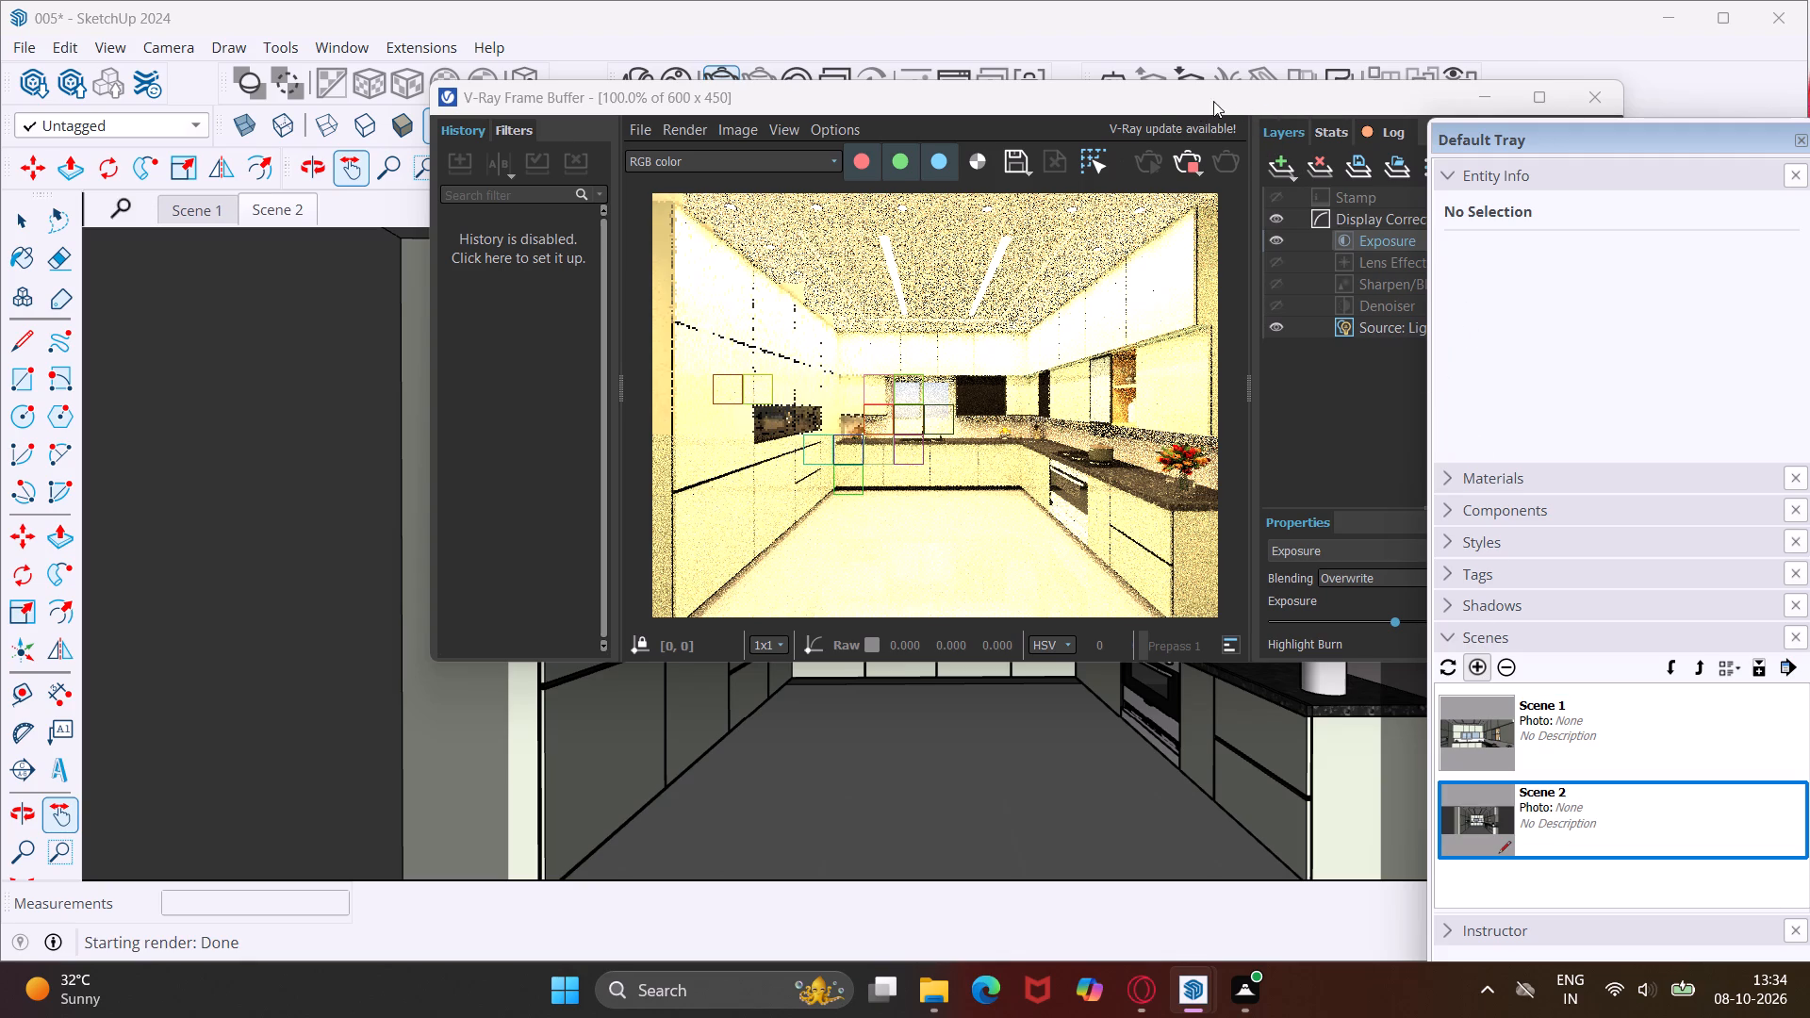
left_click_drag(1213, 101, 1173, 112)
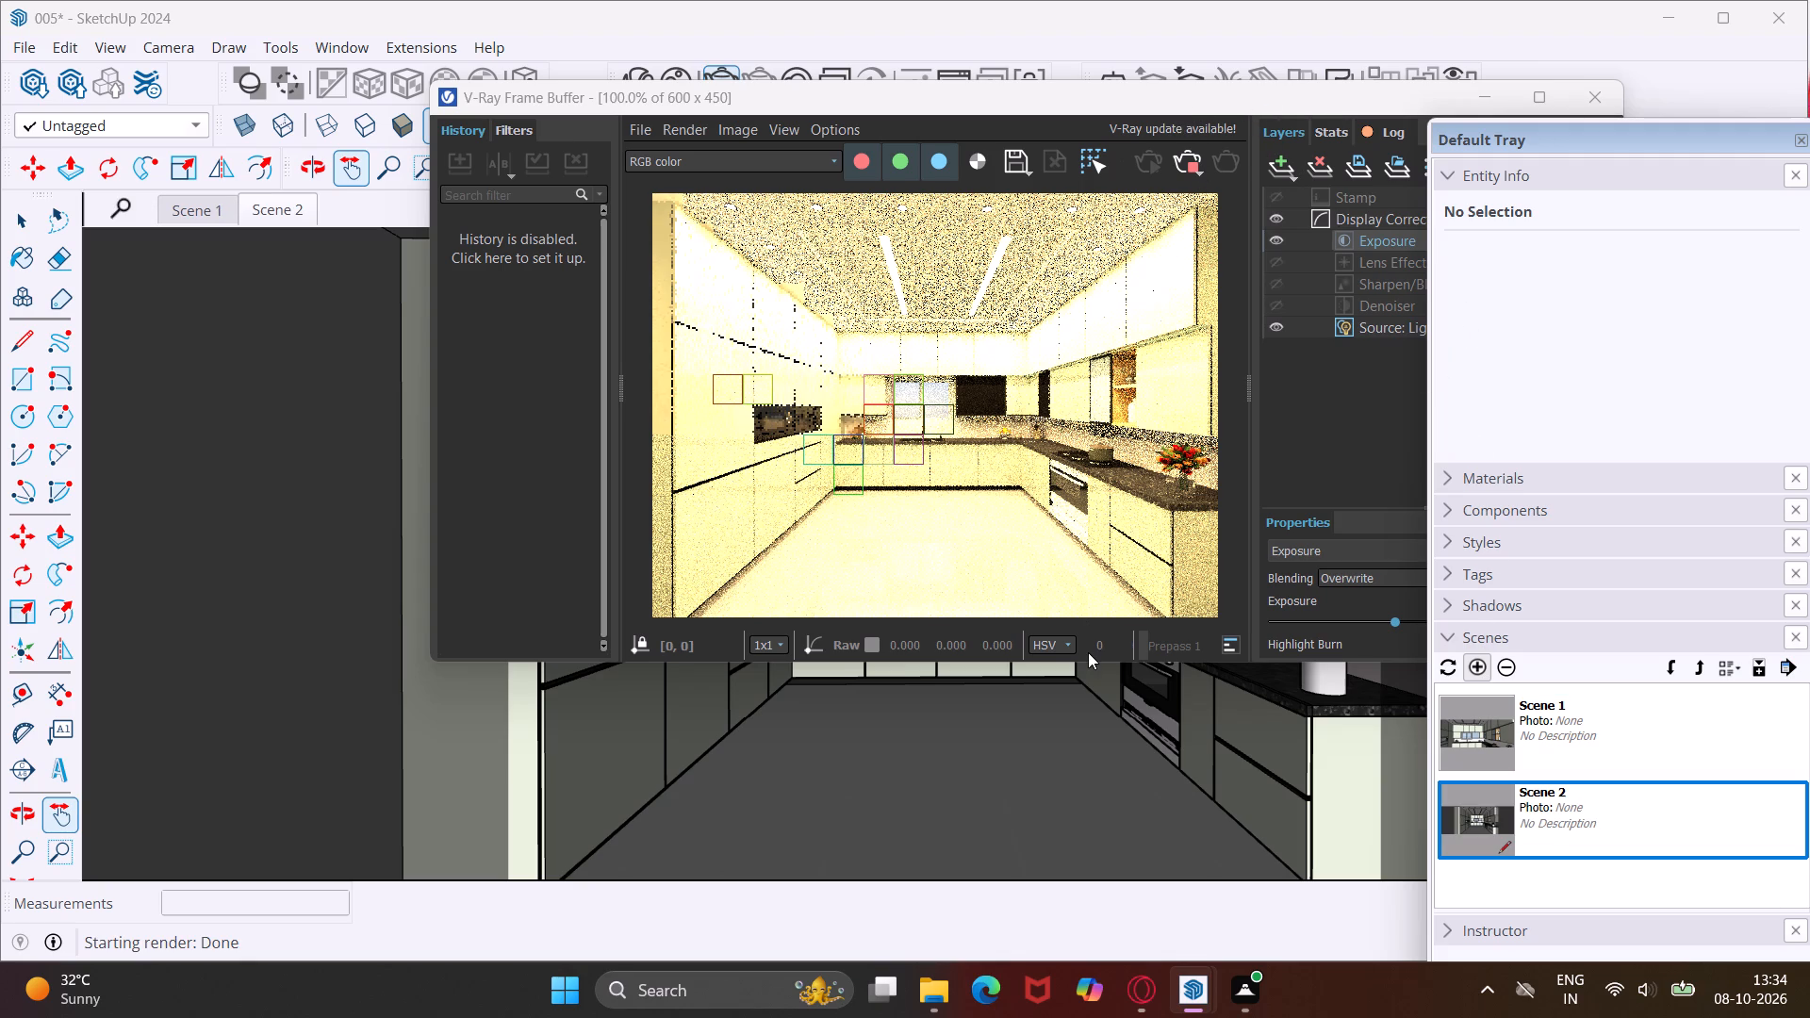
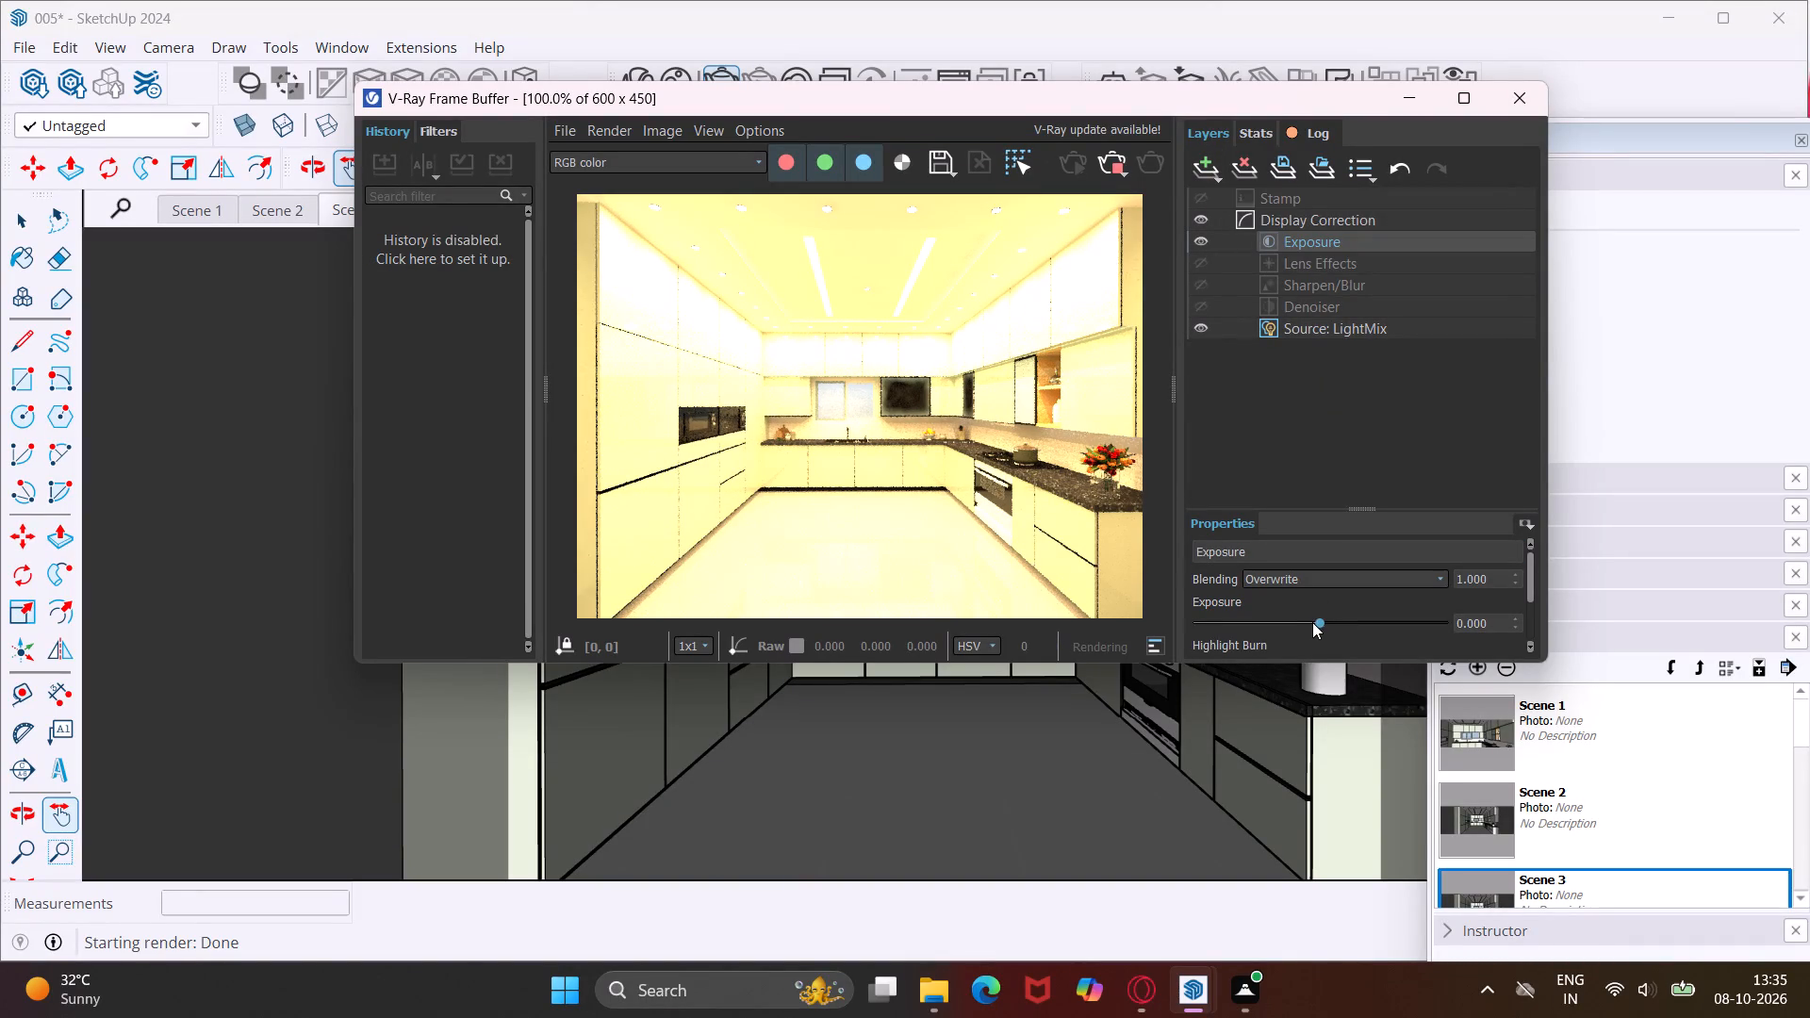
Lower the render's Exposure correction to about -1.935, inspect the finished kitchen image up close, and close the V-Ray Frame Buffer.
left_click_drag(1313, 622, 1371, 624)
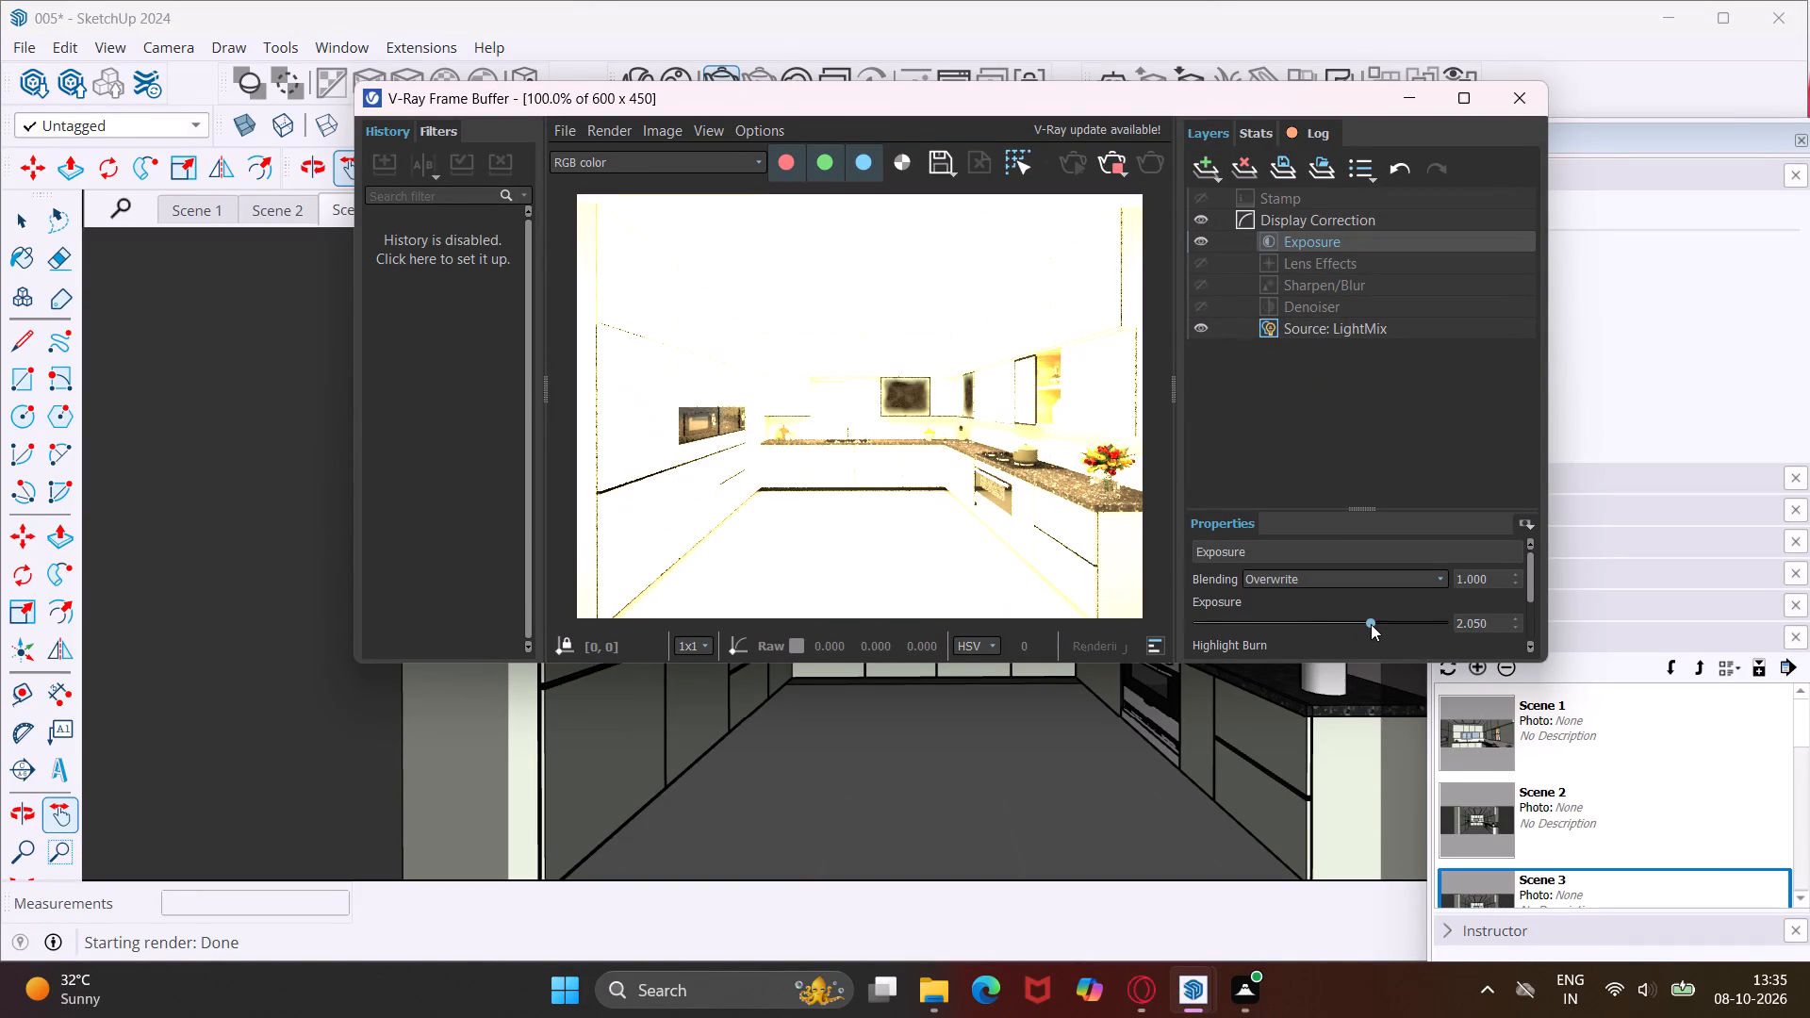
left_click_drag(1371, 624, 1275, 634)
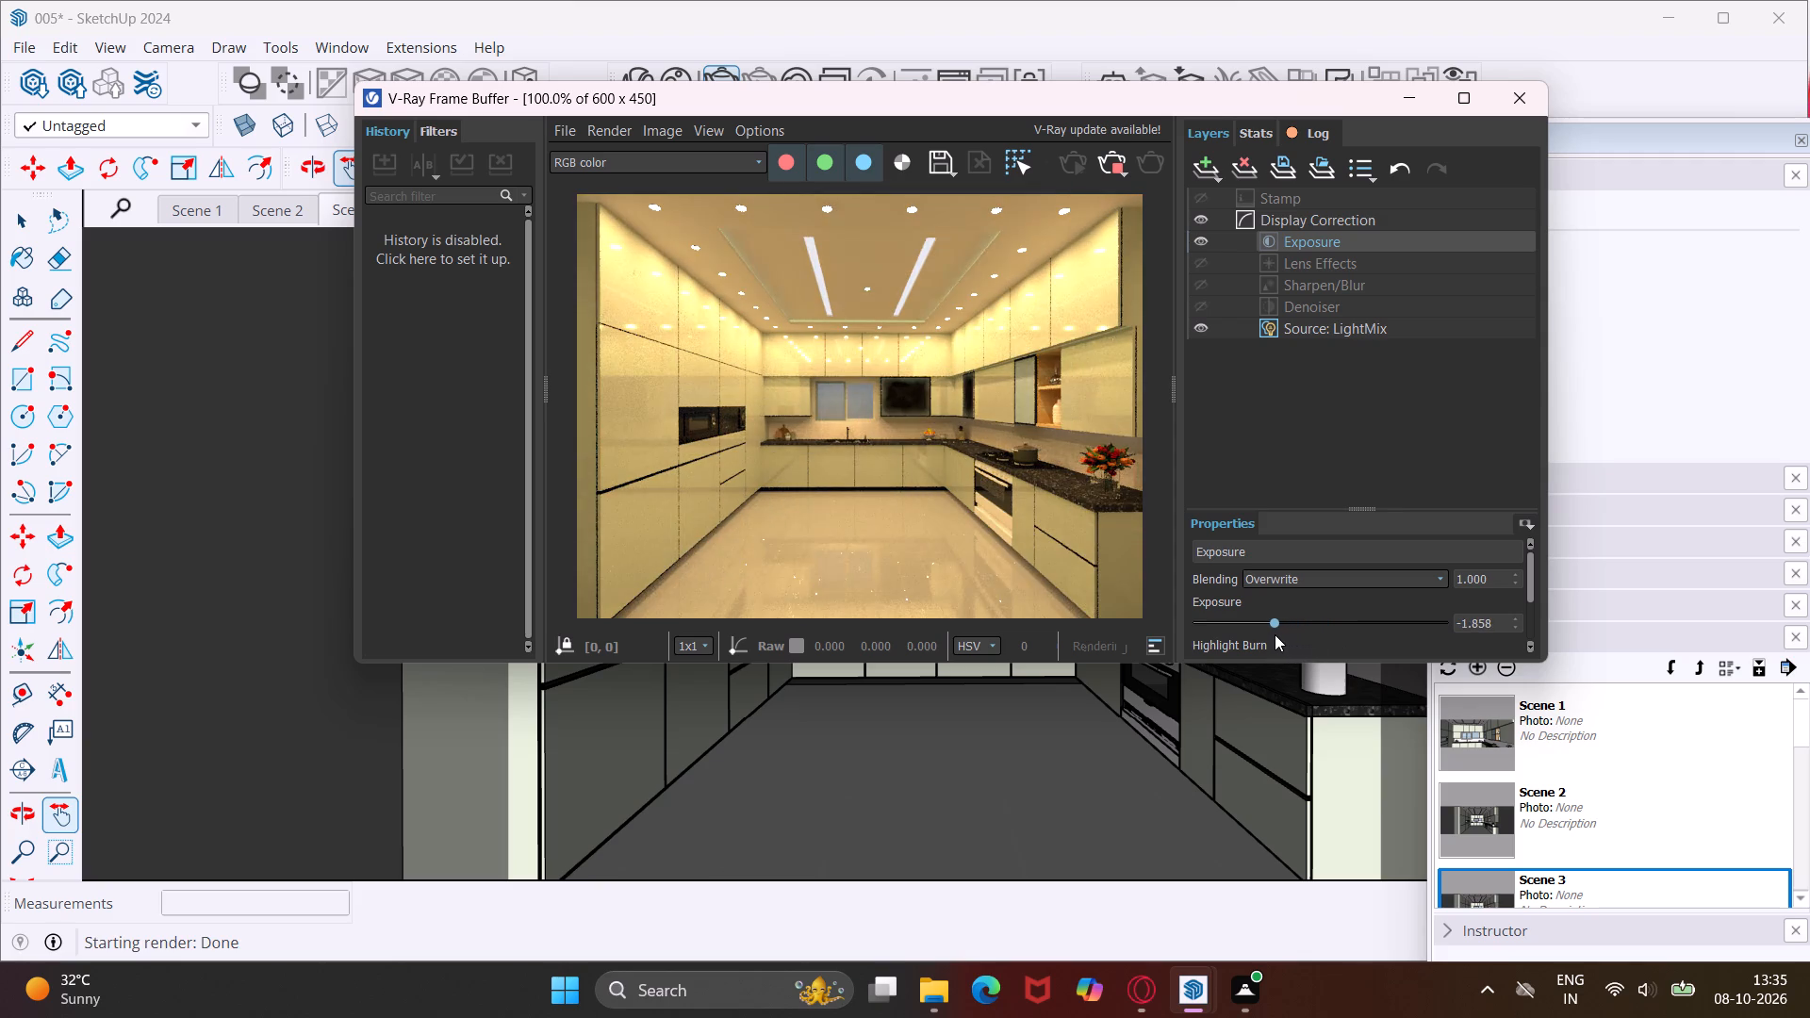
left_click_drag(1275, 634, 1273, 634)
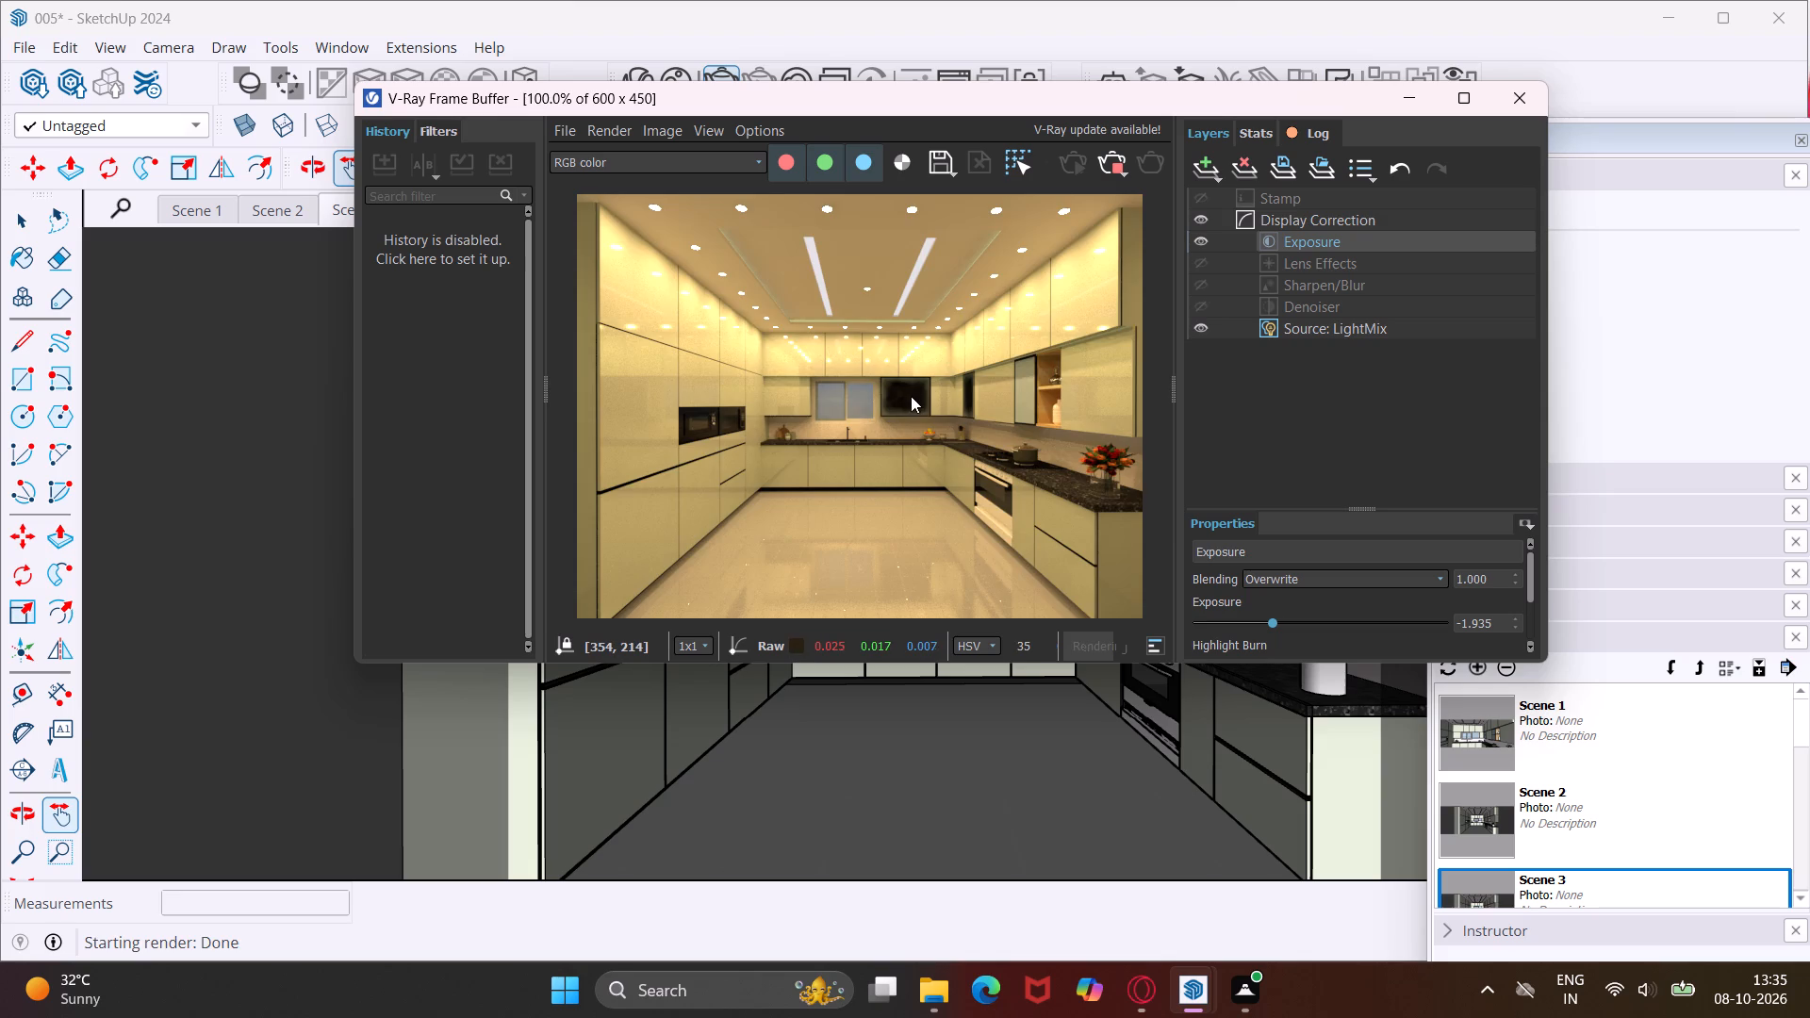
scroll(911, 396, "up", 3)
scroll(911, 396, "down", 2)
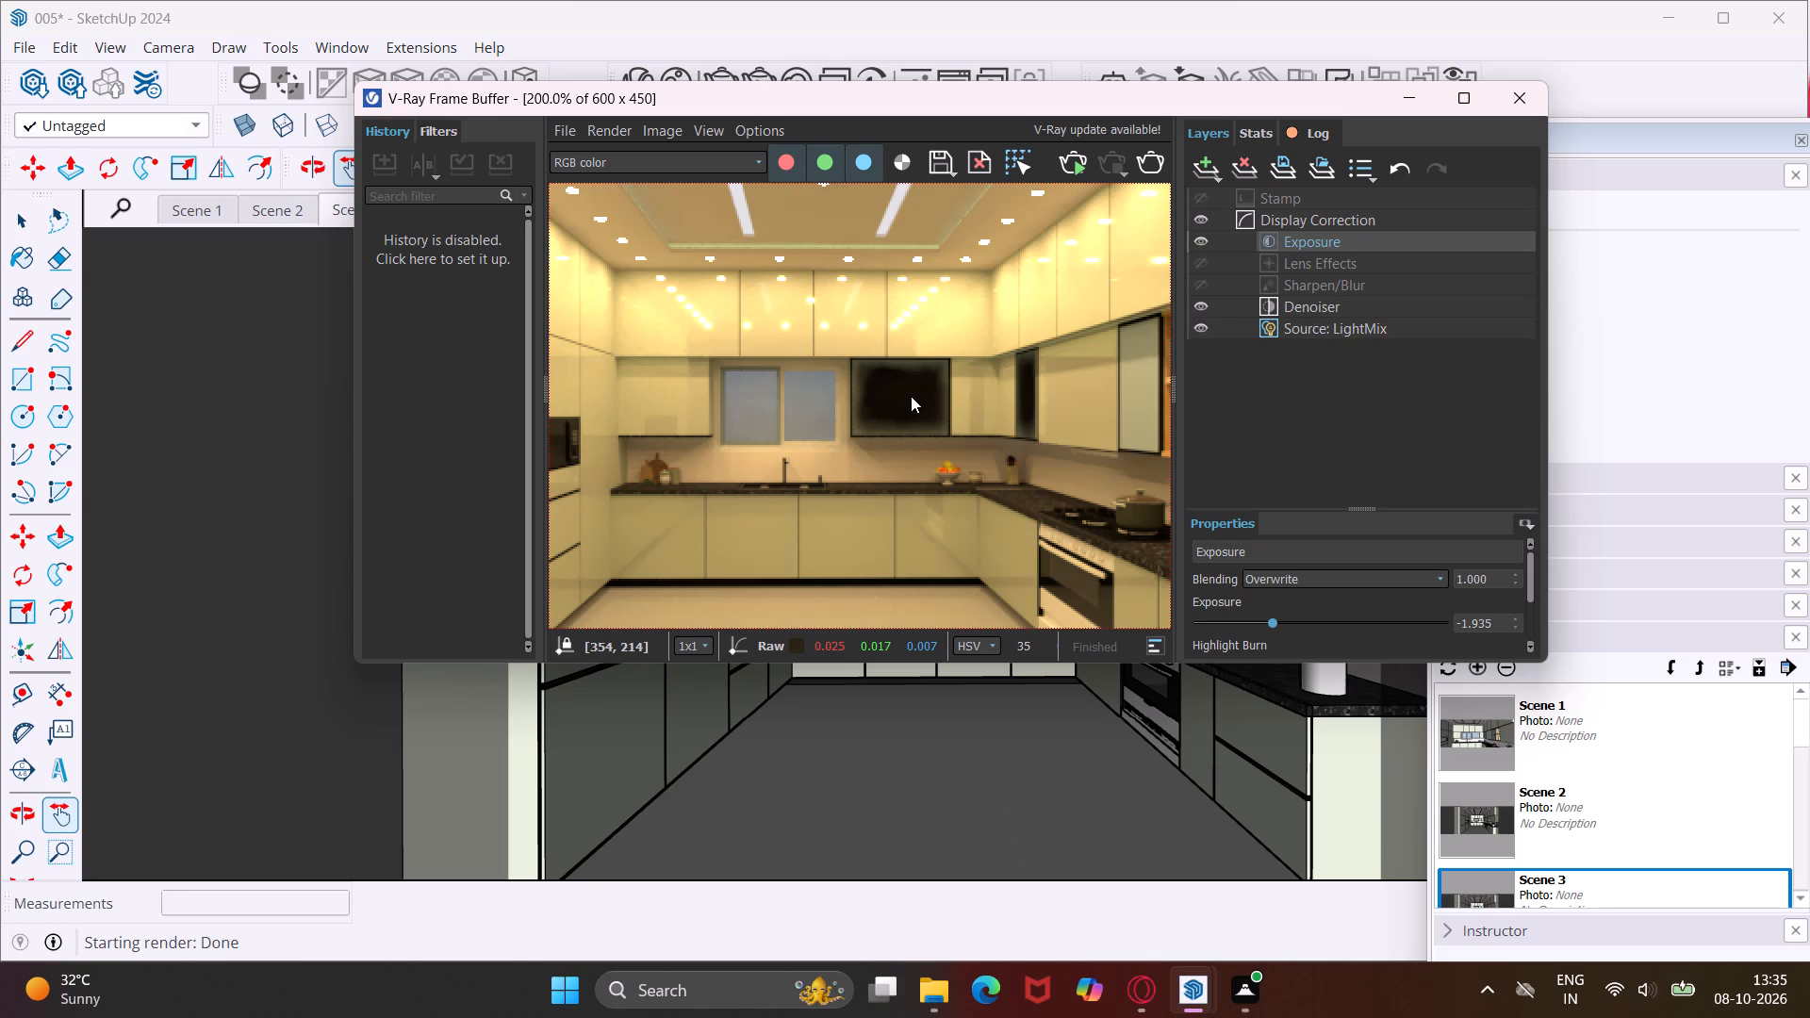
scroll(897, 388, "down", 1)
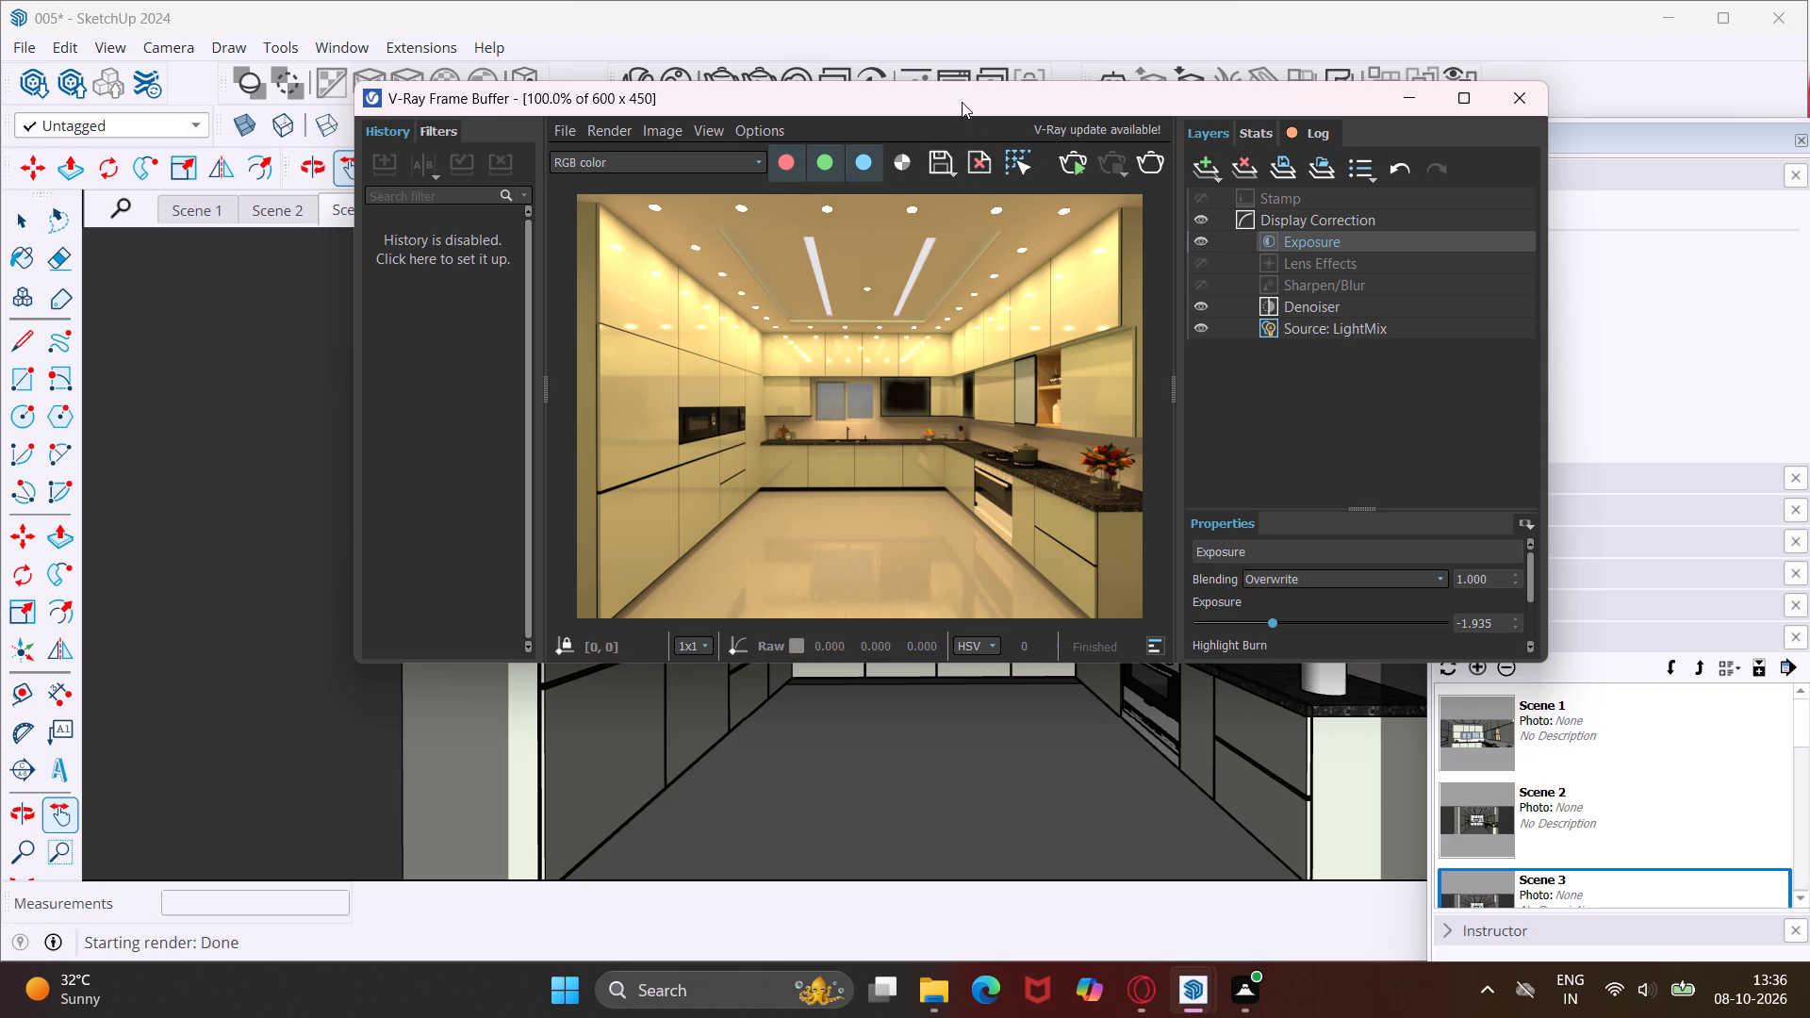
left_click_drag(947, 99, 1091, 151)
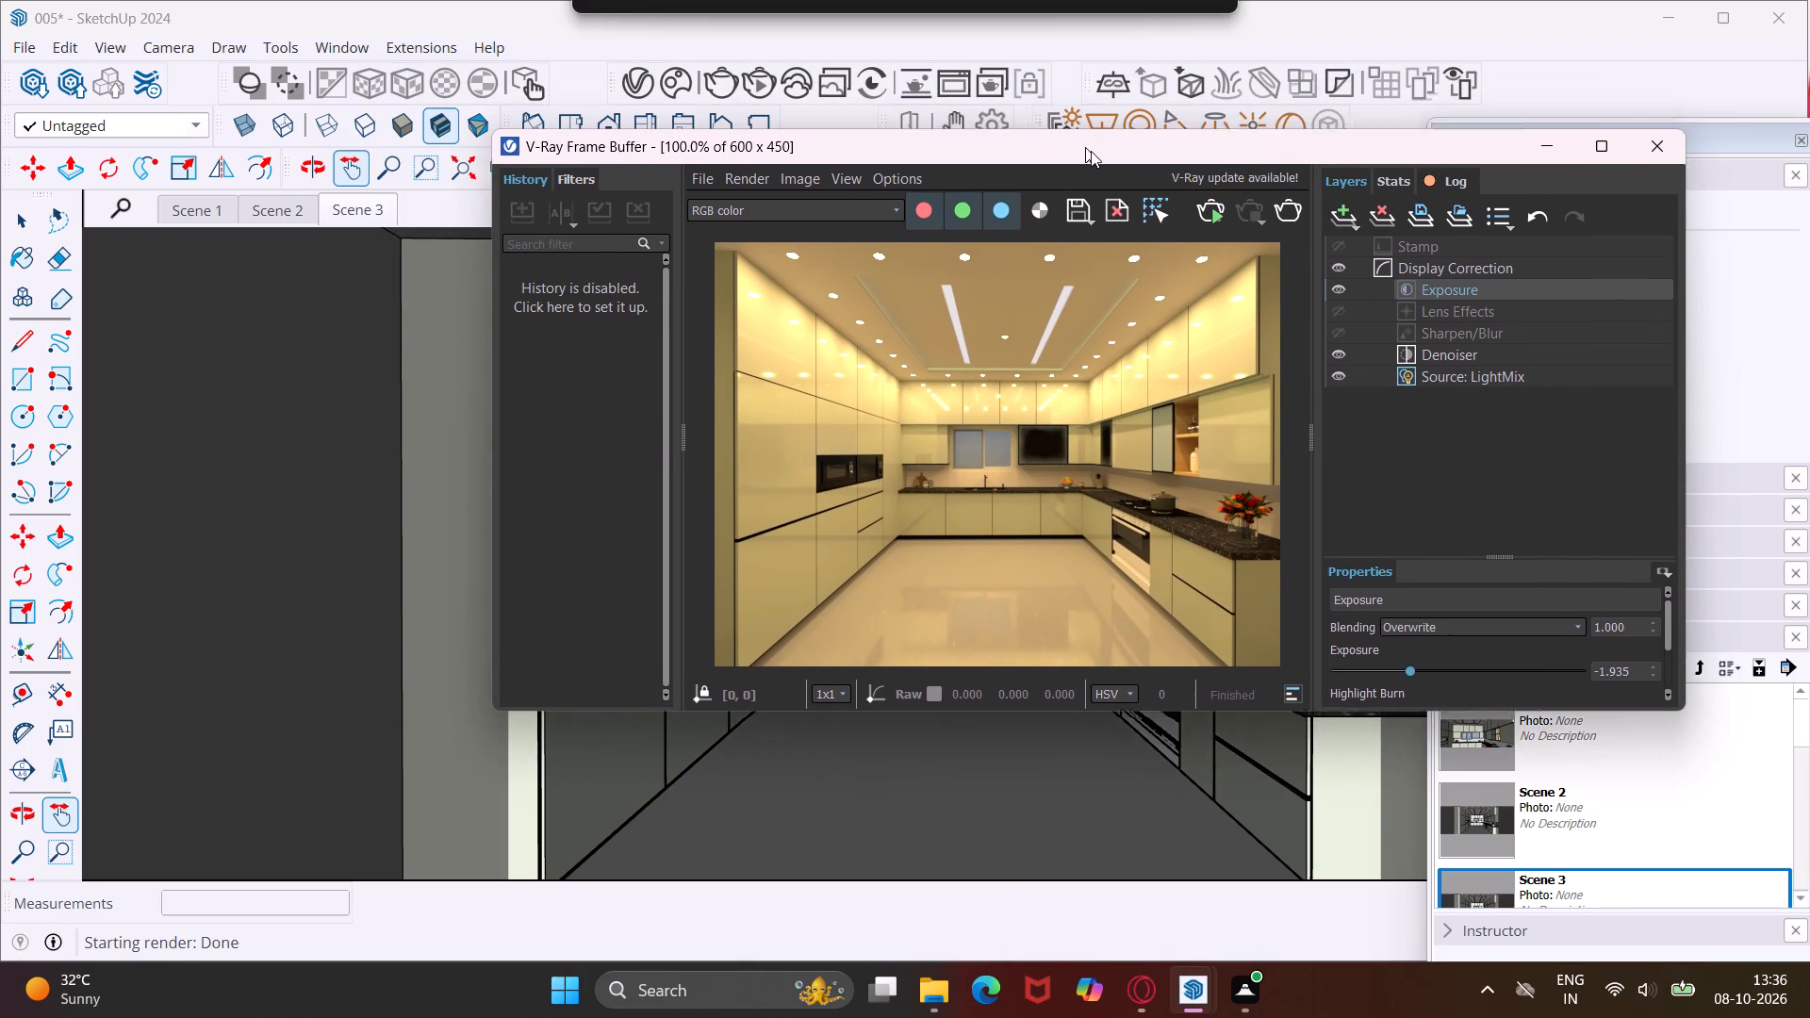
left_click_drag(1091, 151, 1107, 172)
left_click(1673, 166)
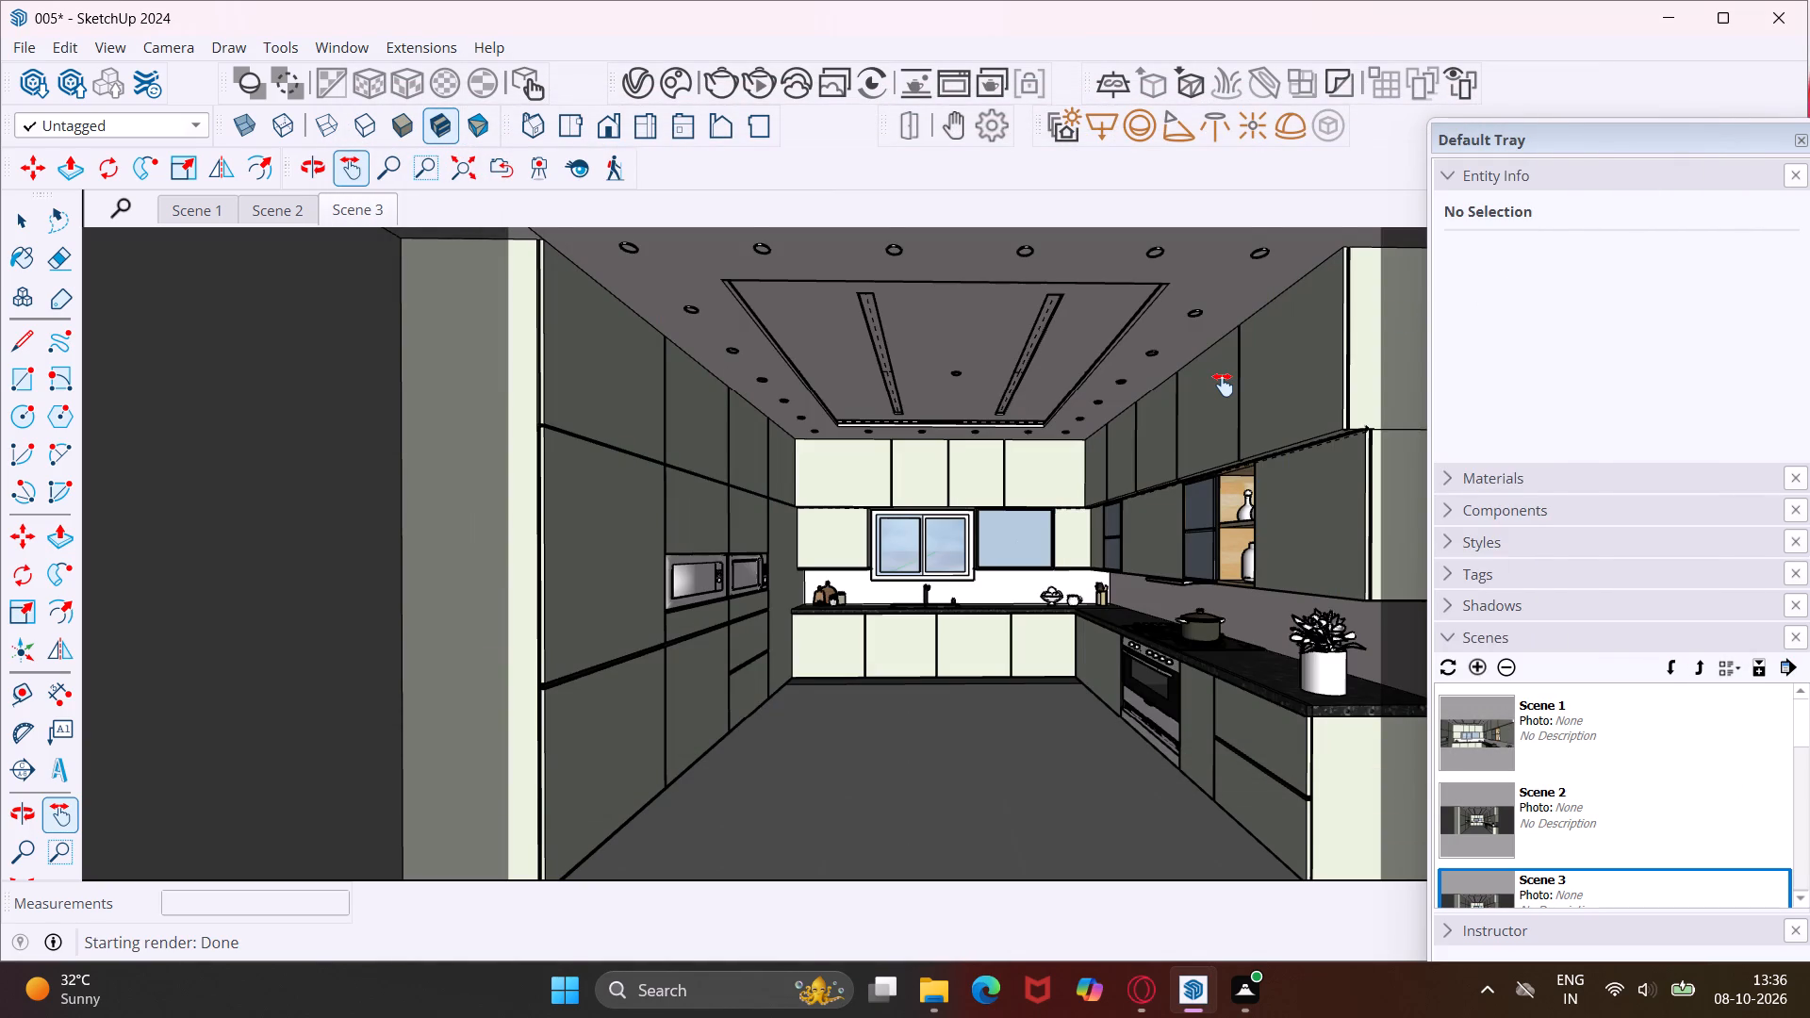
Save the kitchen model file with its new scene.
key("ctrl+s")
key("ctrl+s")
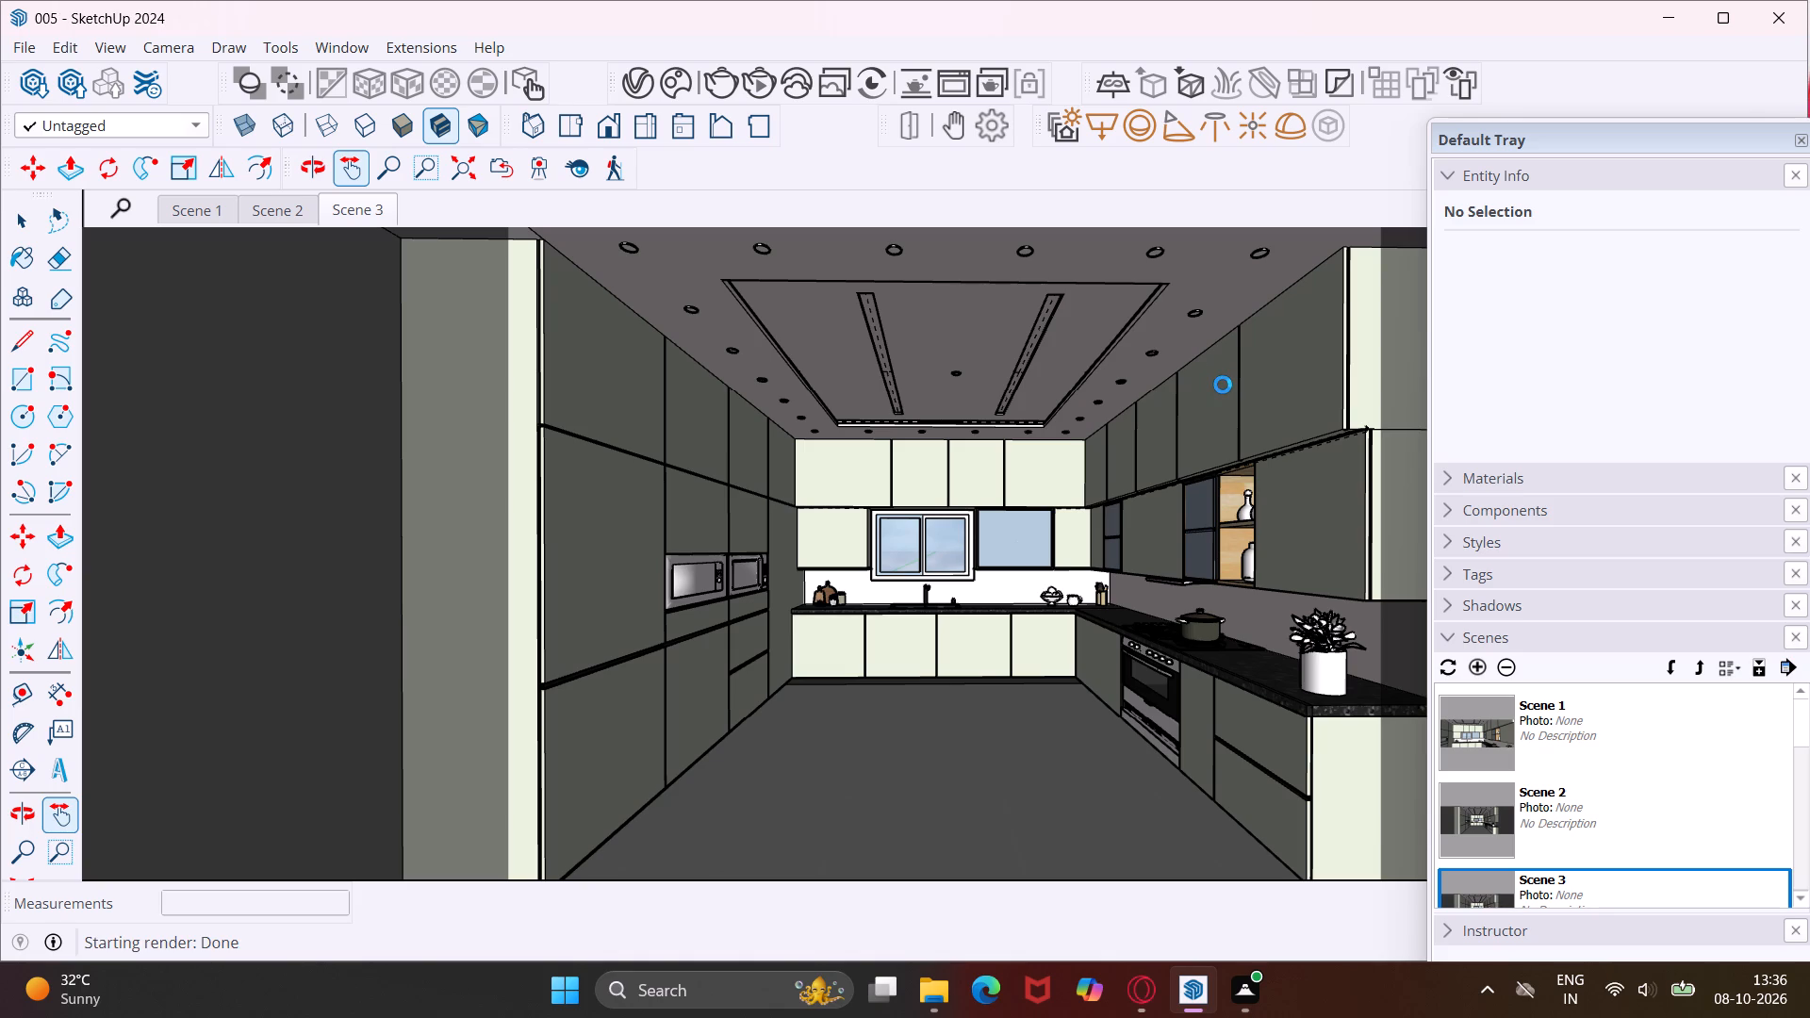